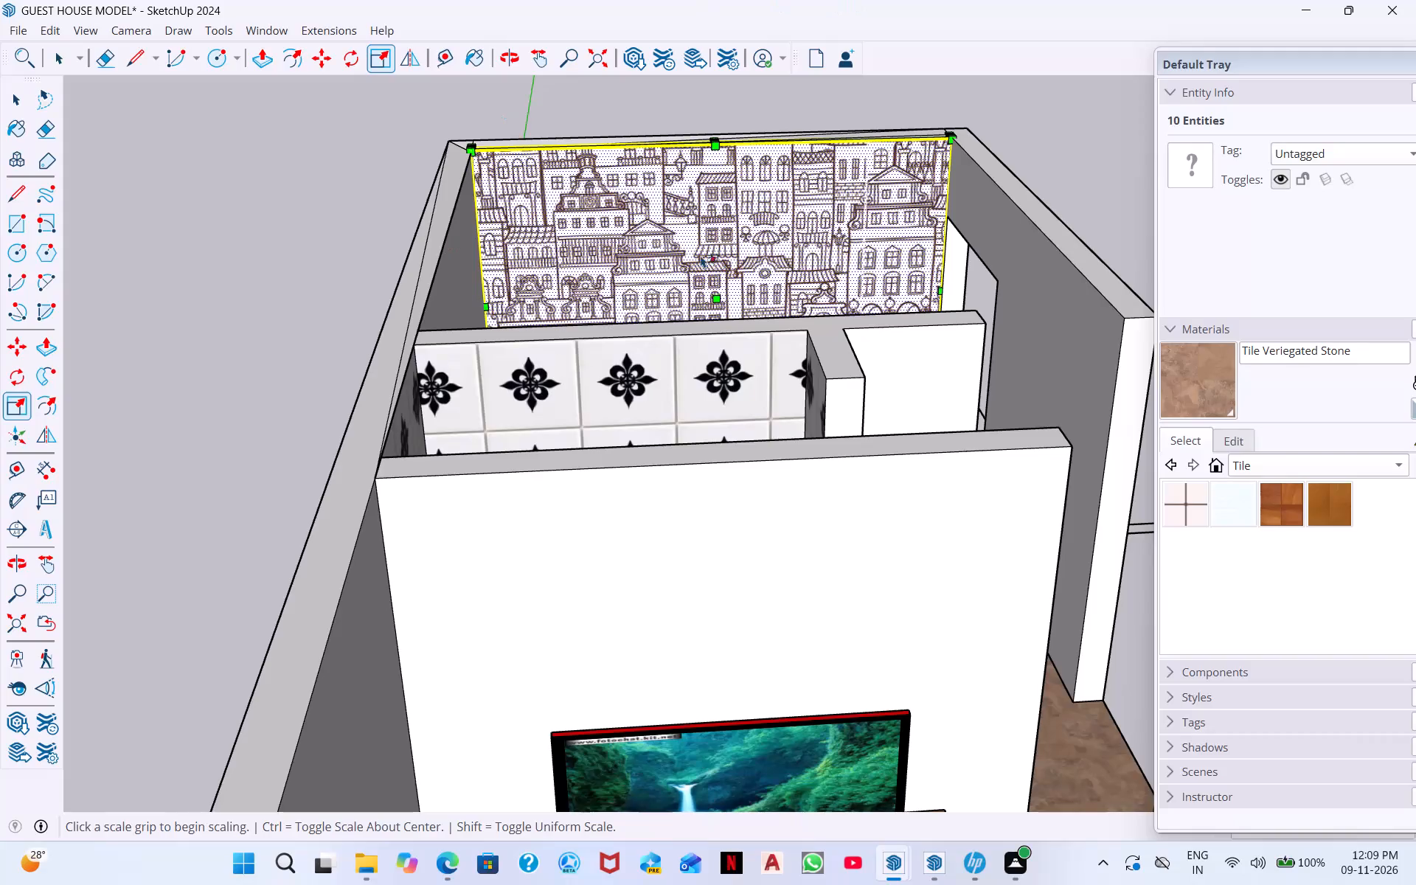
Undo the last scaling of the selected strip and patterned wall face on the living room's end wall.
{"action": "middle_click_drag", "start_coordinate": [676, 260], "coordinate": [648, 472]}
{"action": "middle_click_drag", "start_coordinate": [457, 378], "coordinate": [642, 259]}
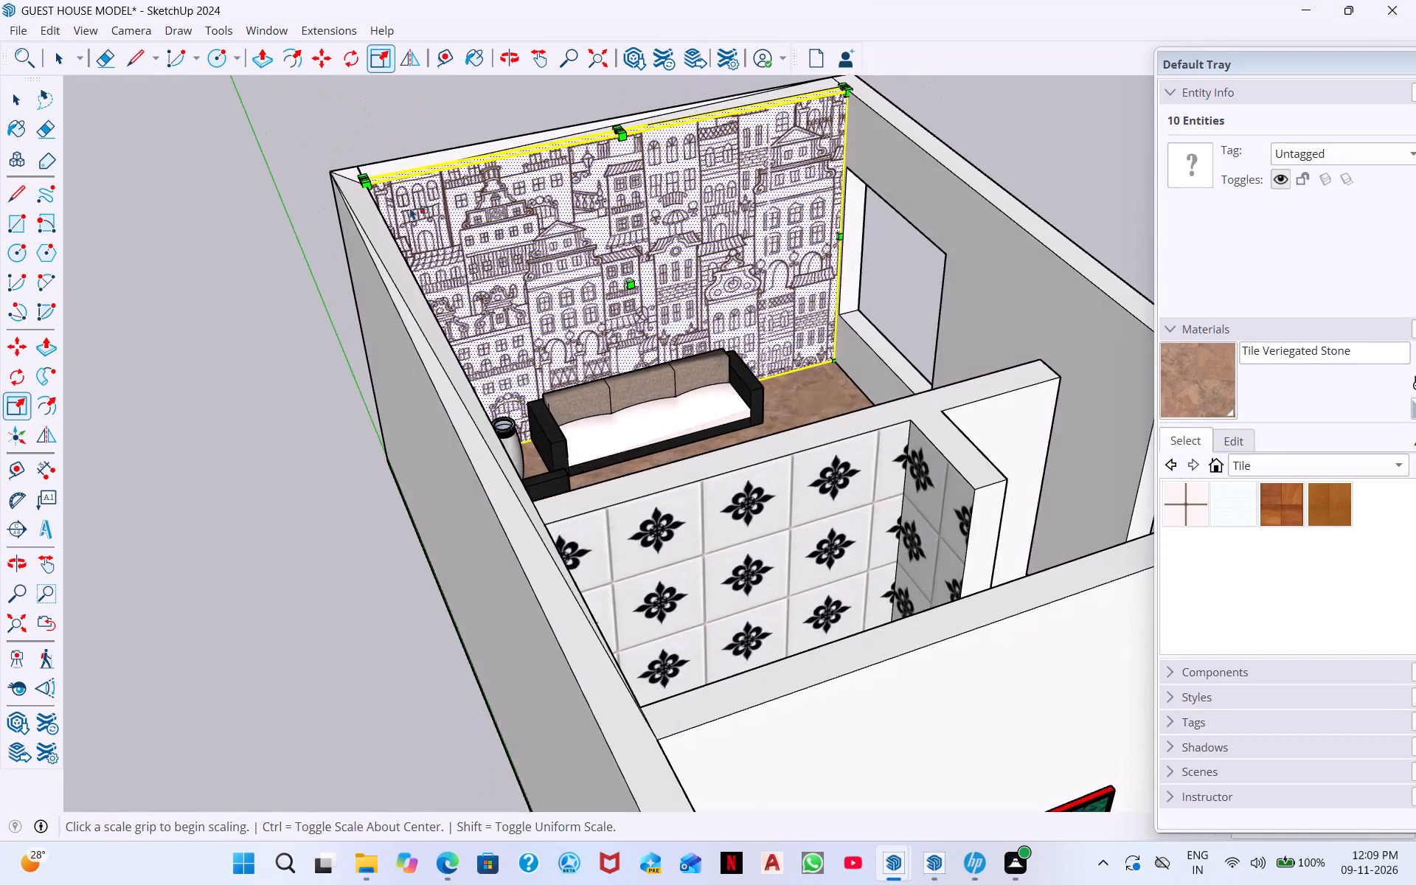
{"action": "scroll", "coordinate": [410, 207], "scroll_direction": "up", "scroll_amount": 11}
{"action": "scroll", "coordinate": [346, 149], "scroll_direction": "up", "scroll_amount": 6}
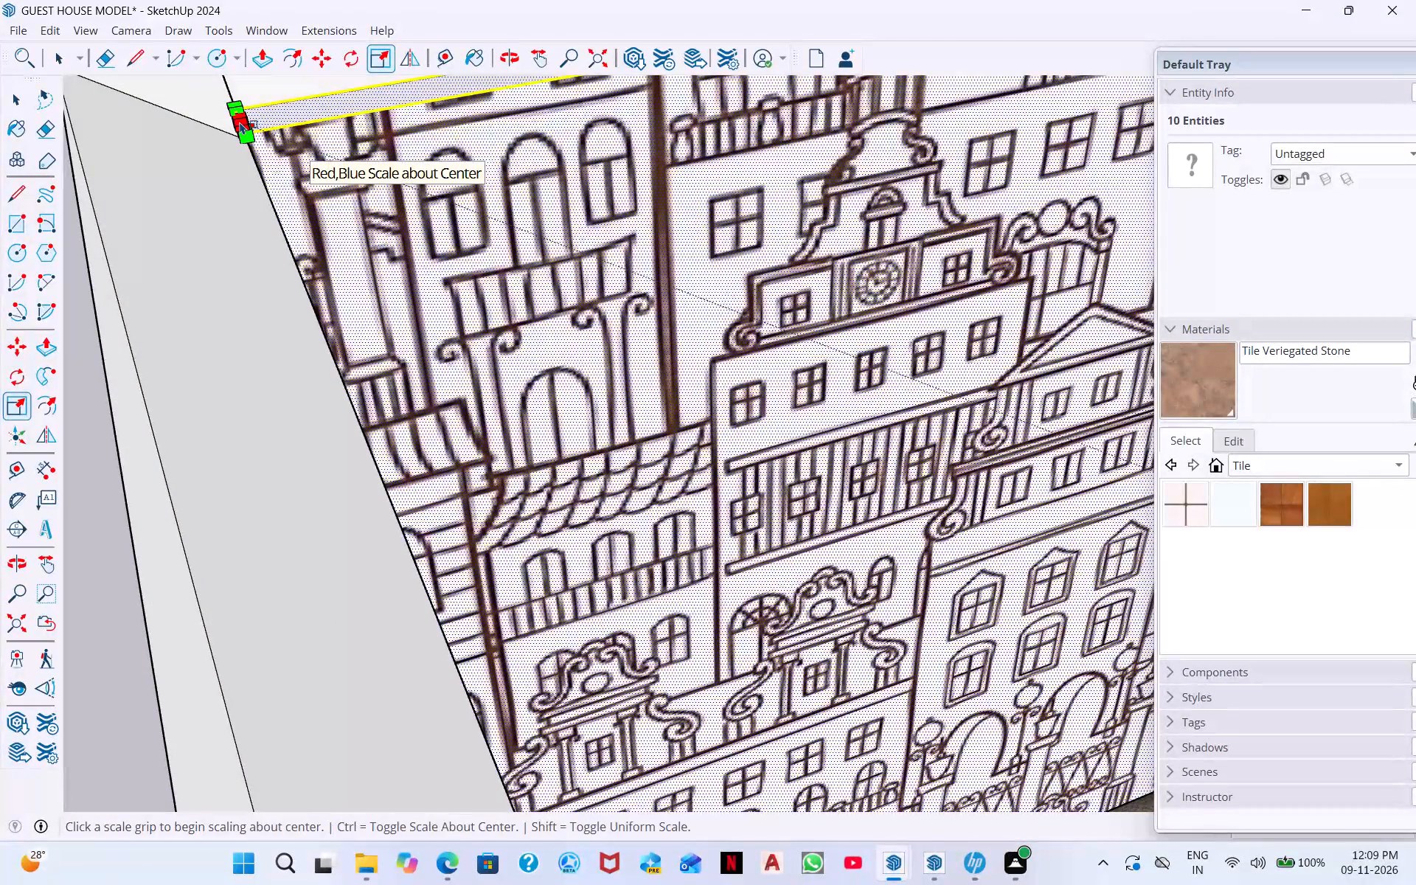
{"action": "key", "text": "ctrl+z"}
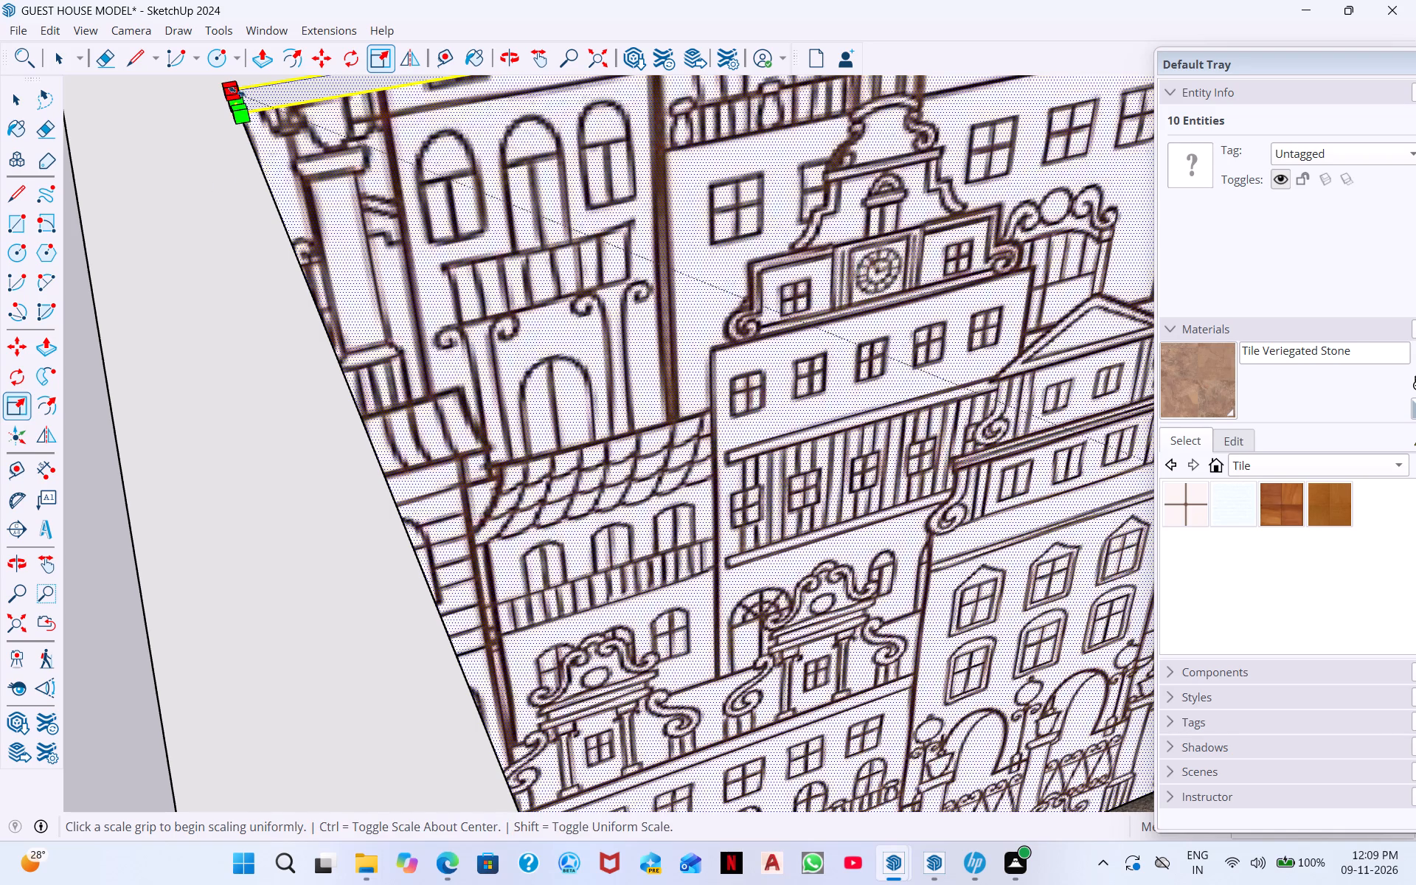
Examine the strip's end at the rear wall corner up close, from inside, outside and above the walls.
{"action": "scroll", "coordinate": [238, 97], "scroll_direction": "up", "scroll_amount": 6}
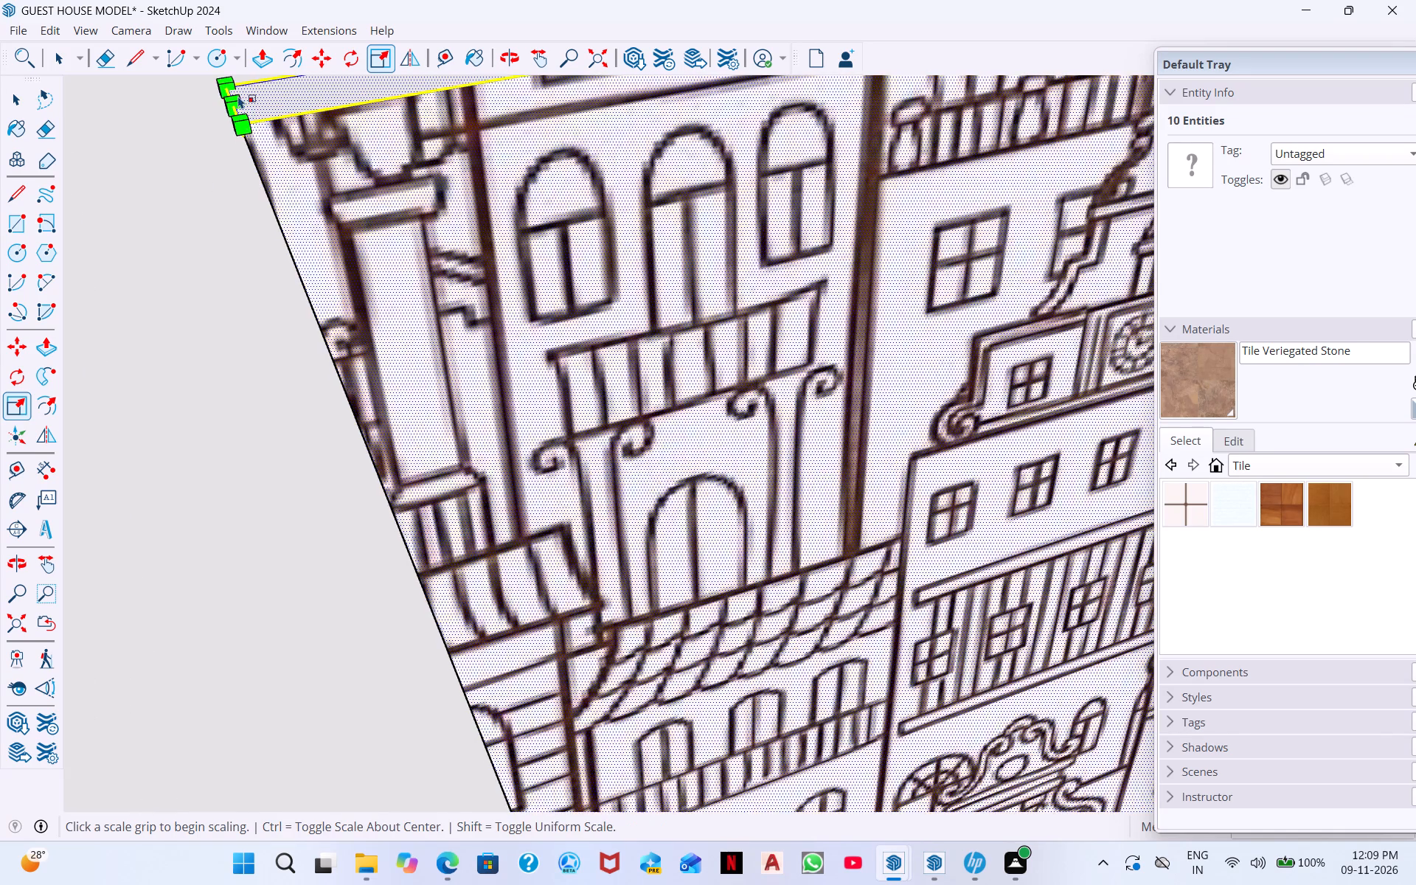
{"action": "scroll", "coordinate": [470, 124], "scroll_direction": "down", "scroll_amount": 4}
{"action": "middle_click_drag", "start_coordinate": [456, 145], "coordinate": [361, 69]}
{"action": "middle_click_drag", "start_coordinate": [426, 378], "coordinate": [380, 267]}
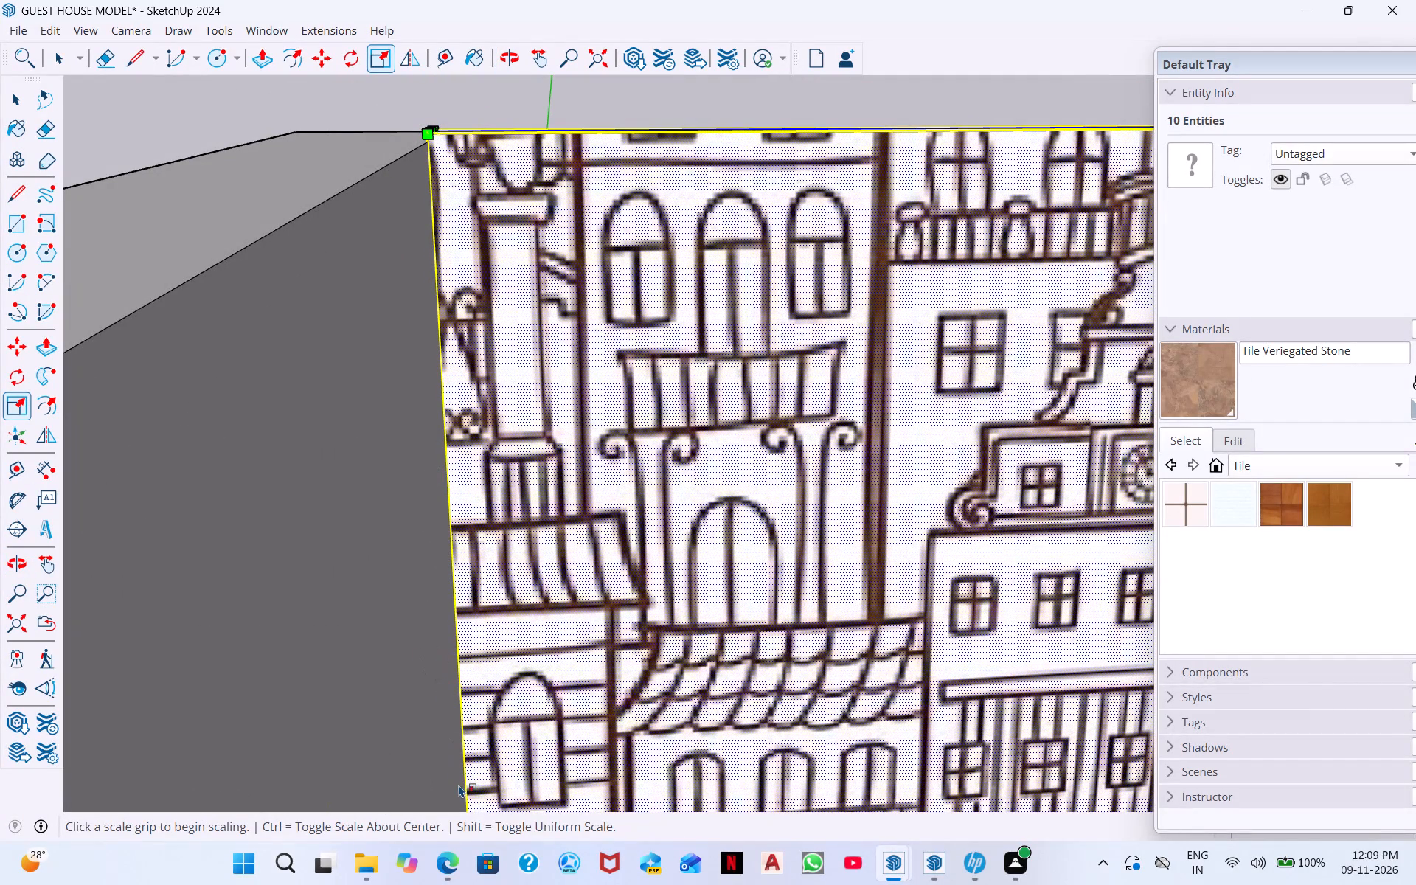
{"action": "middle_click_drag", "start_coordinate": [506, 725], "coordinate": [743, 631]}
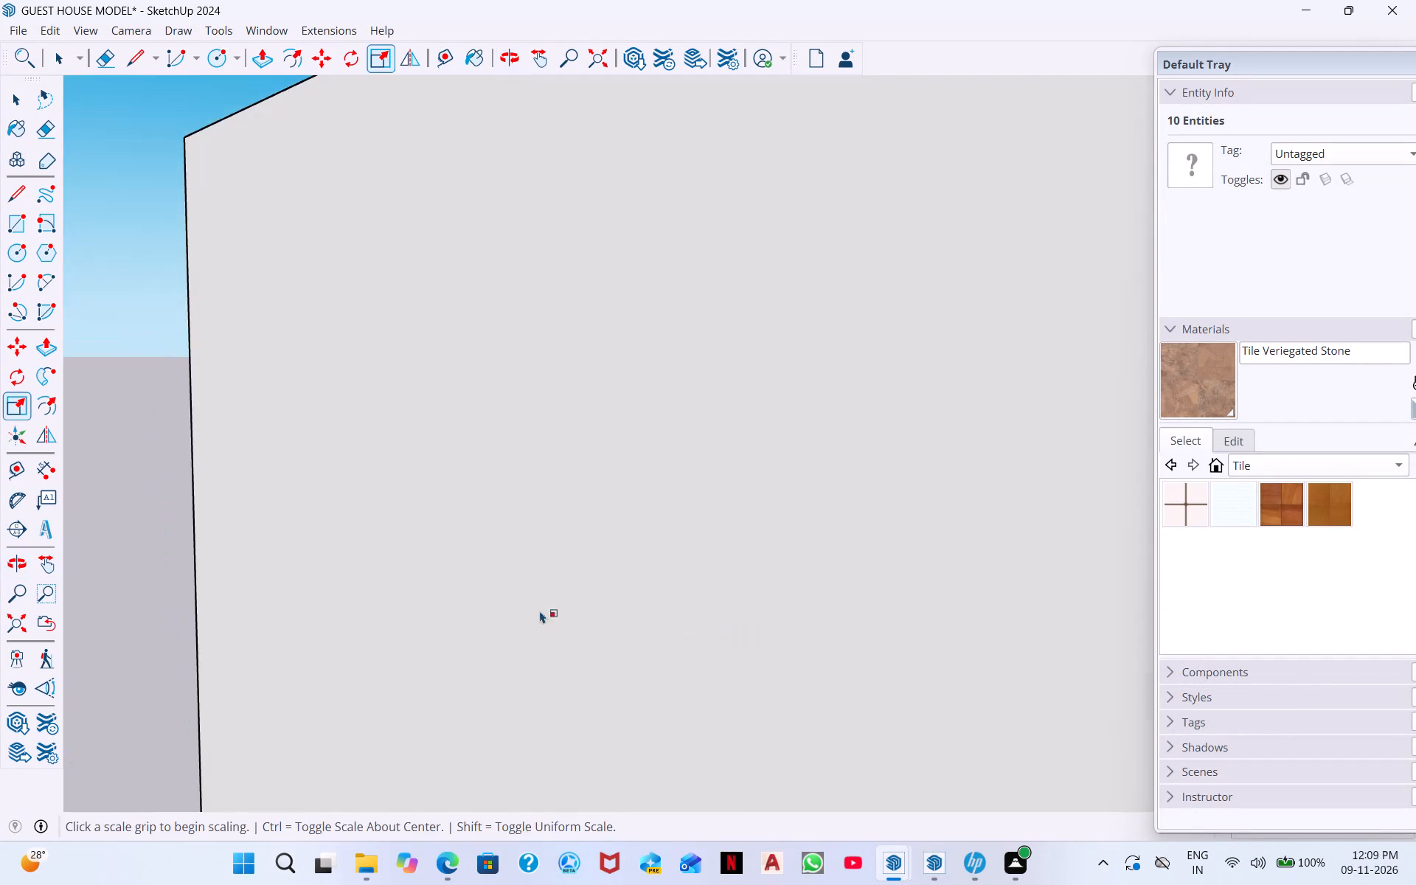
{"action": "scroll", "coordinate": [382, 553], "scroll_direction": "down", "scroll_amount": 11}
{"action": "middle_click_drag", "start_coordinate": [530, 495], "coordinate": [721, 796]}
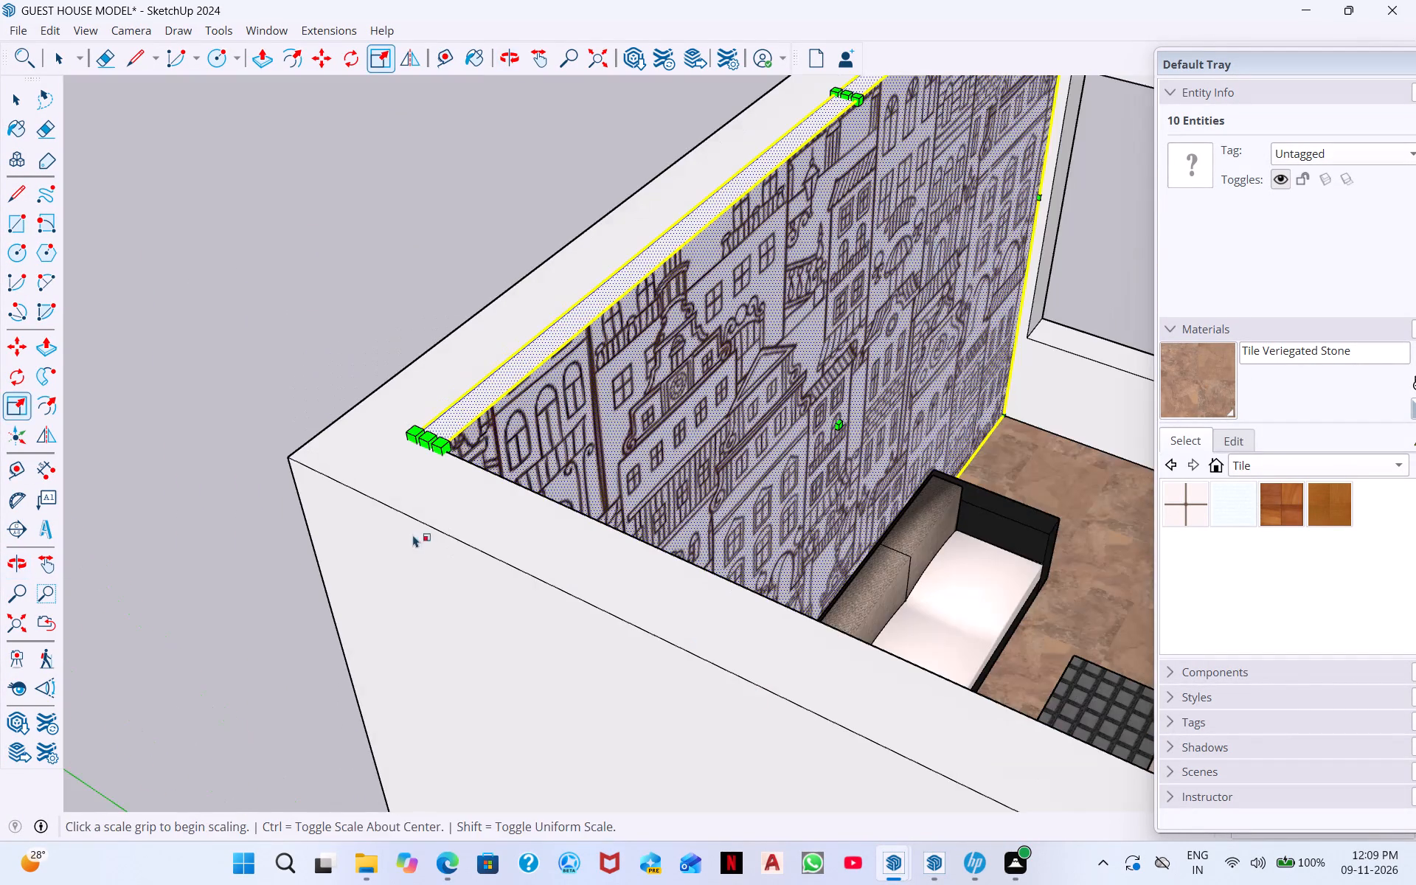
{"action": "middle_click_drag", "start_coordinate": [569, 543], "coordinate": [670, 467]}
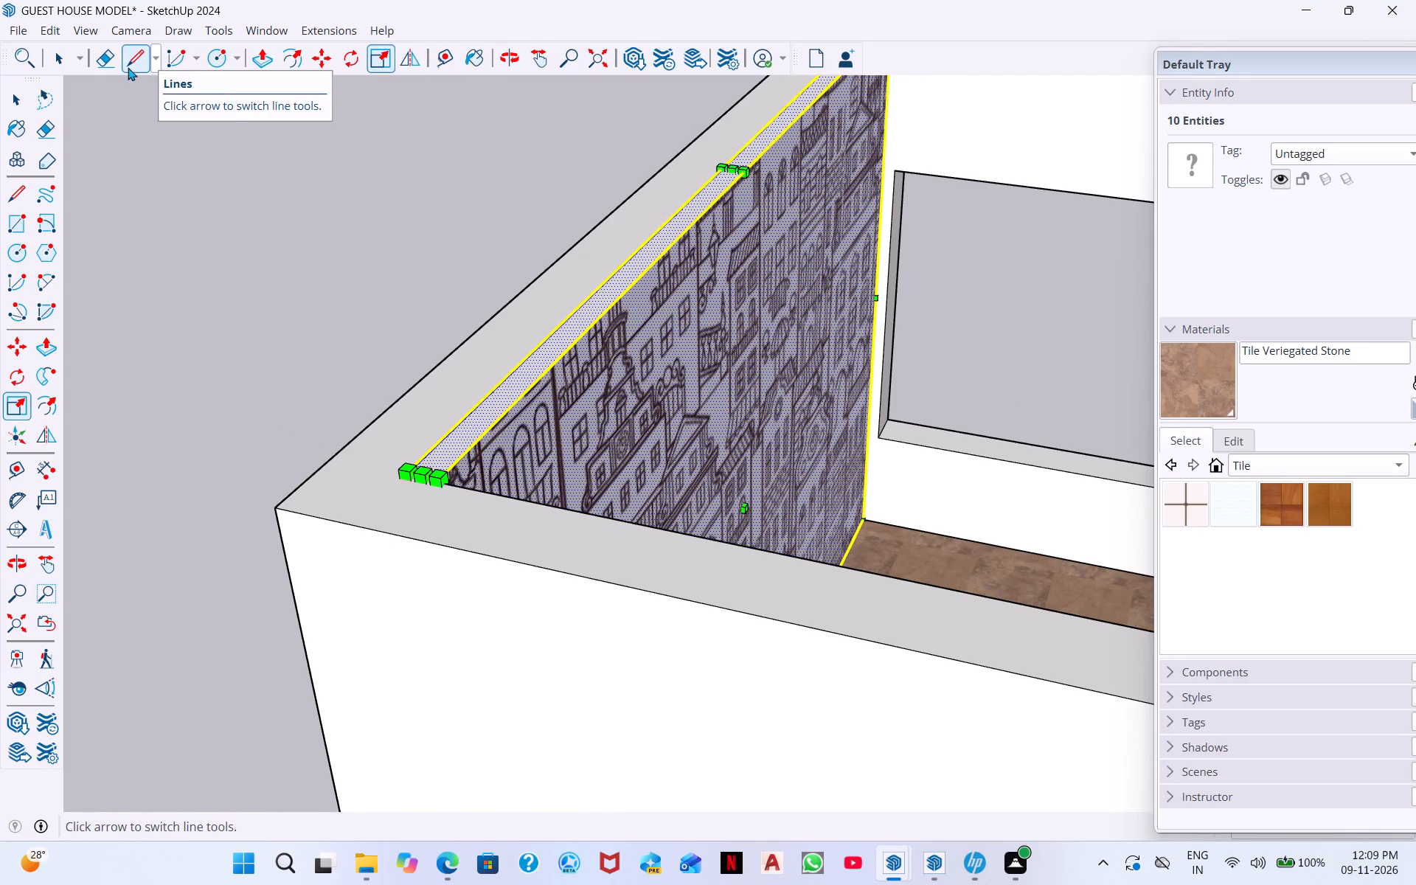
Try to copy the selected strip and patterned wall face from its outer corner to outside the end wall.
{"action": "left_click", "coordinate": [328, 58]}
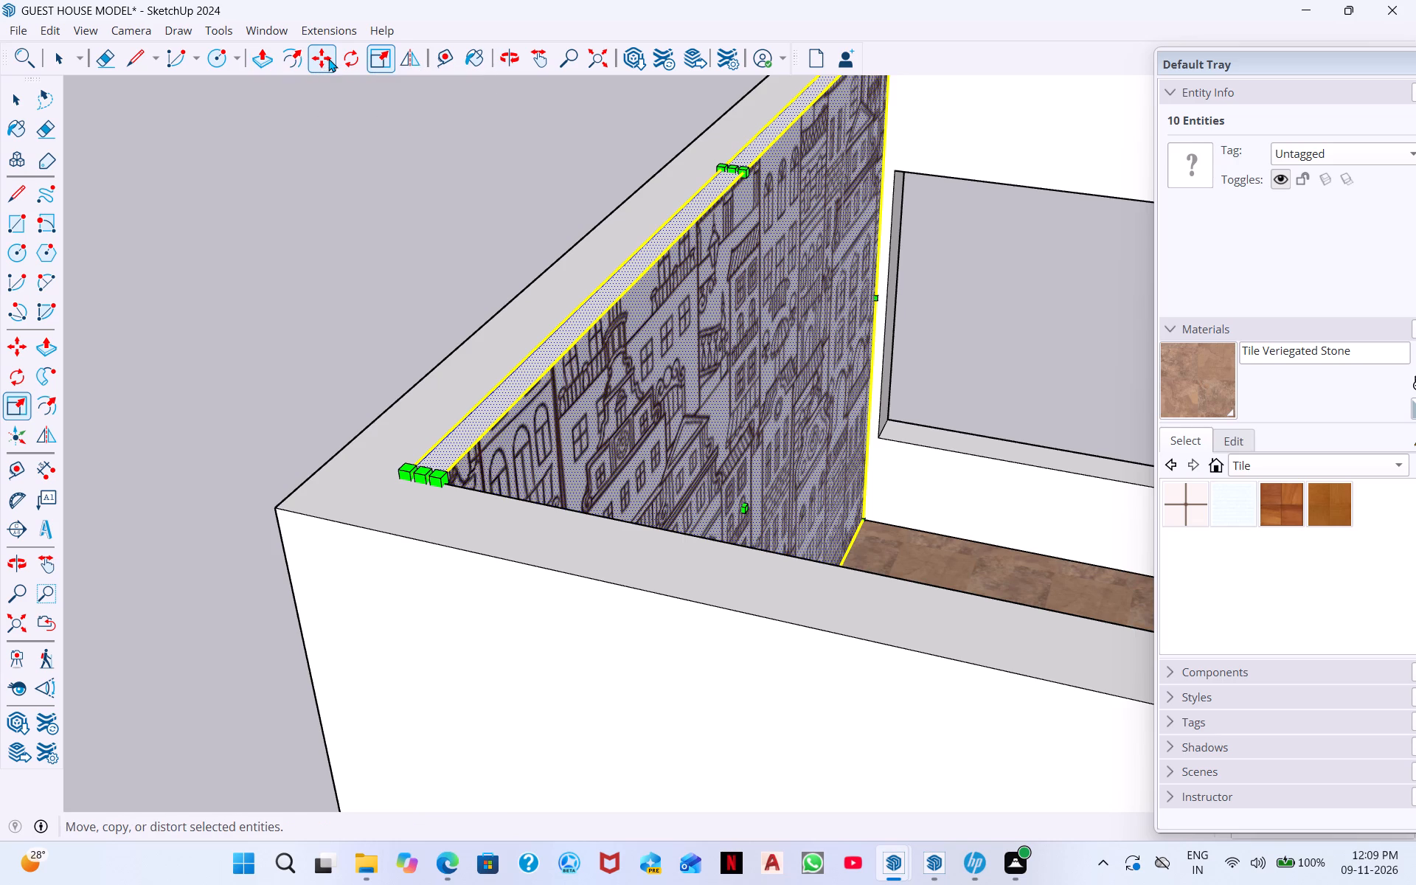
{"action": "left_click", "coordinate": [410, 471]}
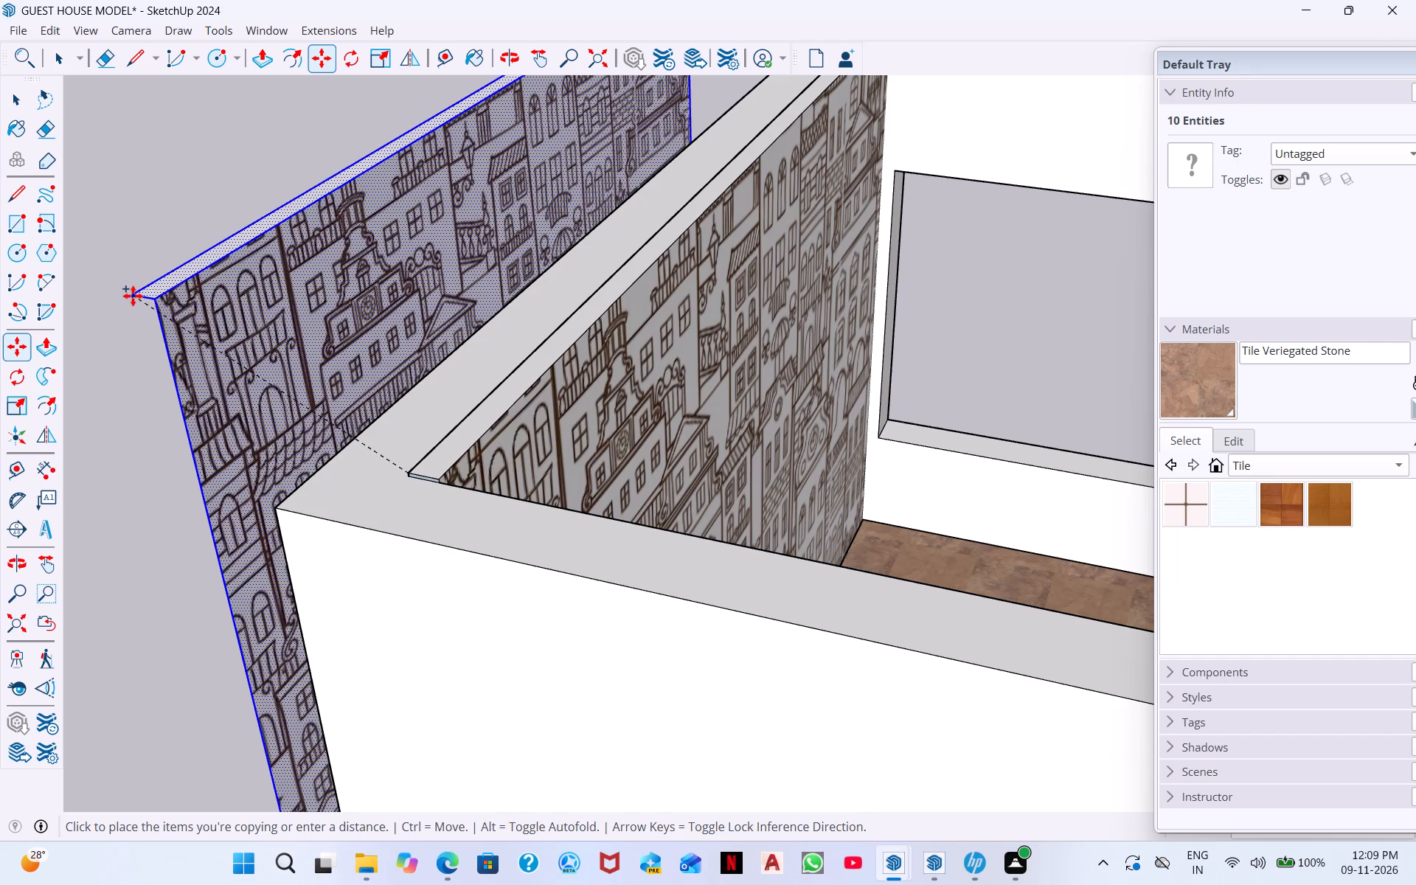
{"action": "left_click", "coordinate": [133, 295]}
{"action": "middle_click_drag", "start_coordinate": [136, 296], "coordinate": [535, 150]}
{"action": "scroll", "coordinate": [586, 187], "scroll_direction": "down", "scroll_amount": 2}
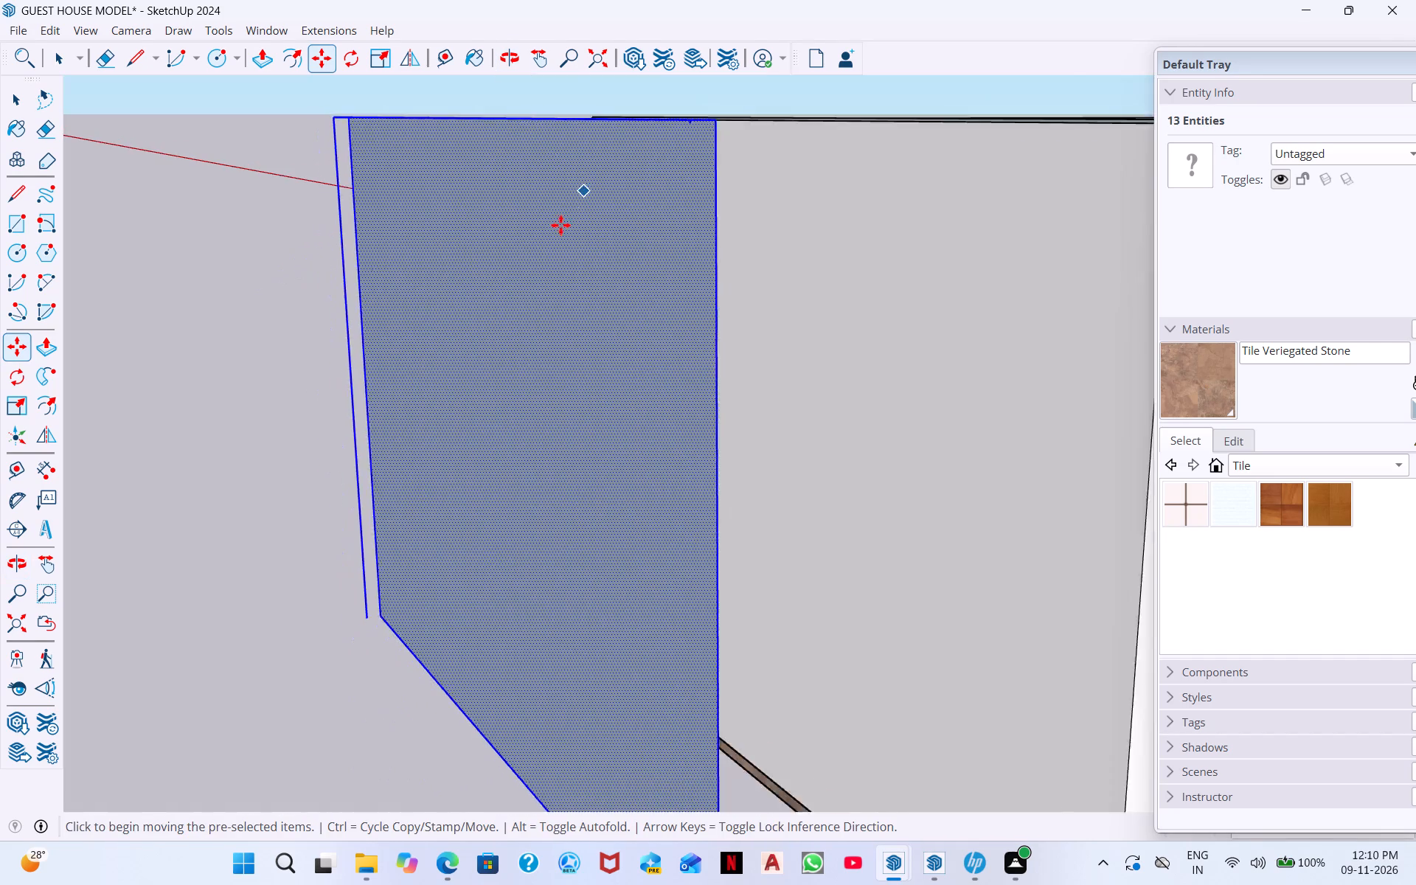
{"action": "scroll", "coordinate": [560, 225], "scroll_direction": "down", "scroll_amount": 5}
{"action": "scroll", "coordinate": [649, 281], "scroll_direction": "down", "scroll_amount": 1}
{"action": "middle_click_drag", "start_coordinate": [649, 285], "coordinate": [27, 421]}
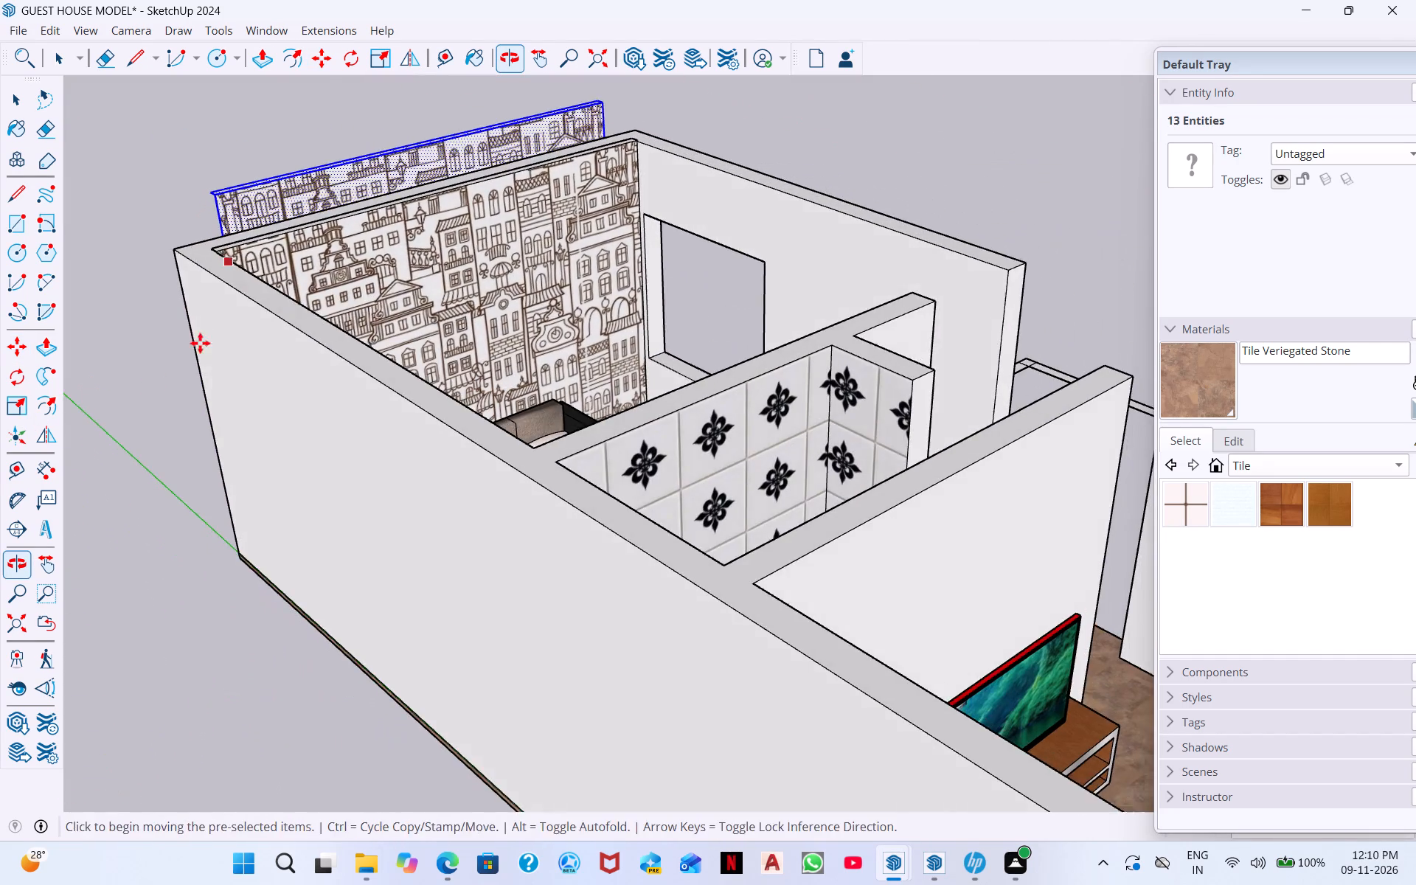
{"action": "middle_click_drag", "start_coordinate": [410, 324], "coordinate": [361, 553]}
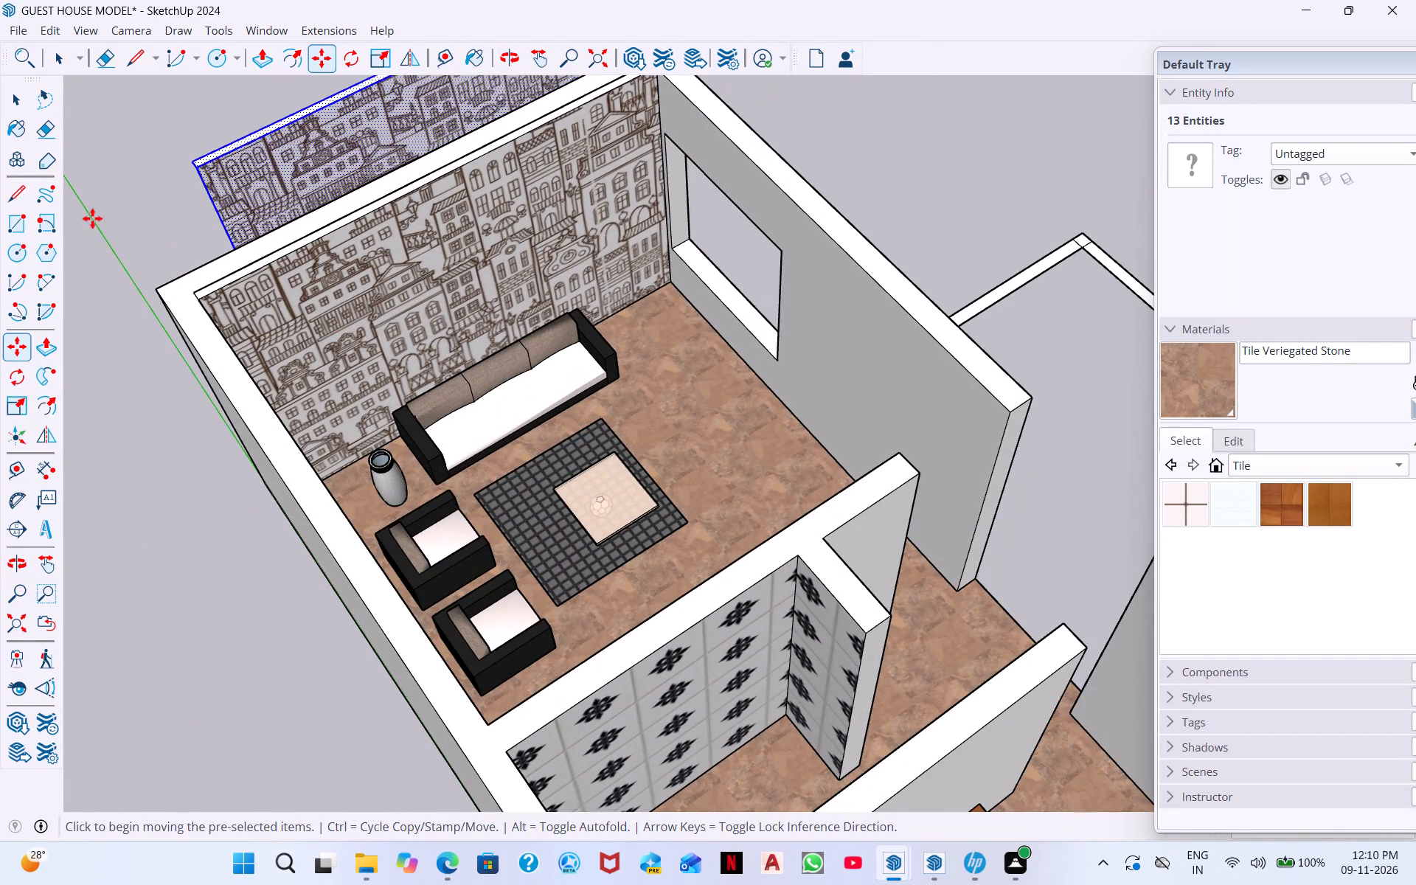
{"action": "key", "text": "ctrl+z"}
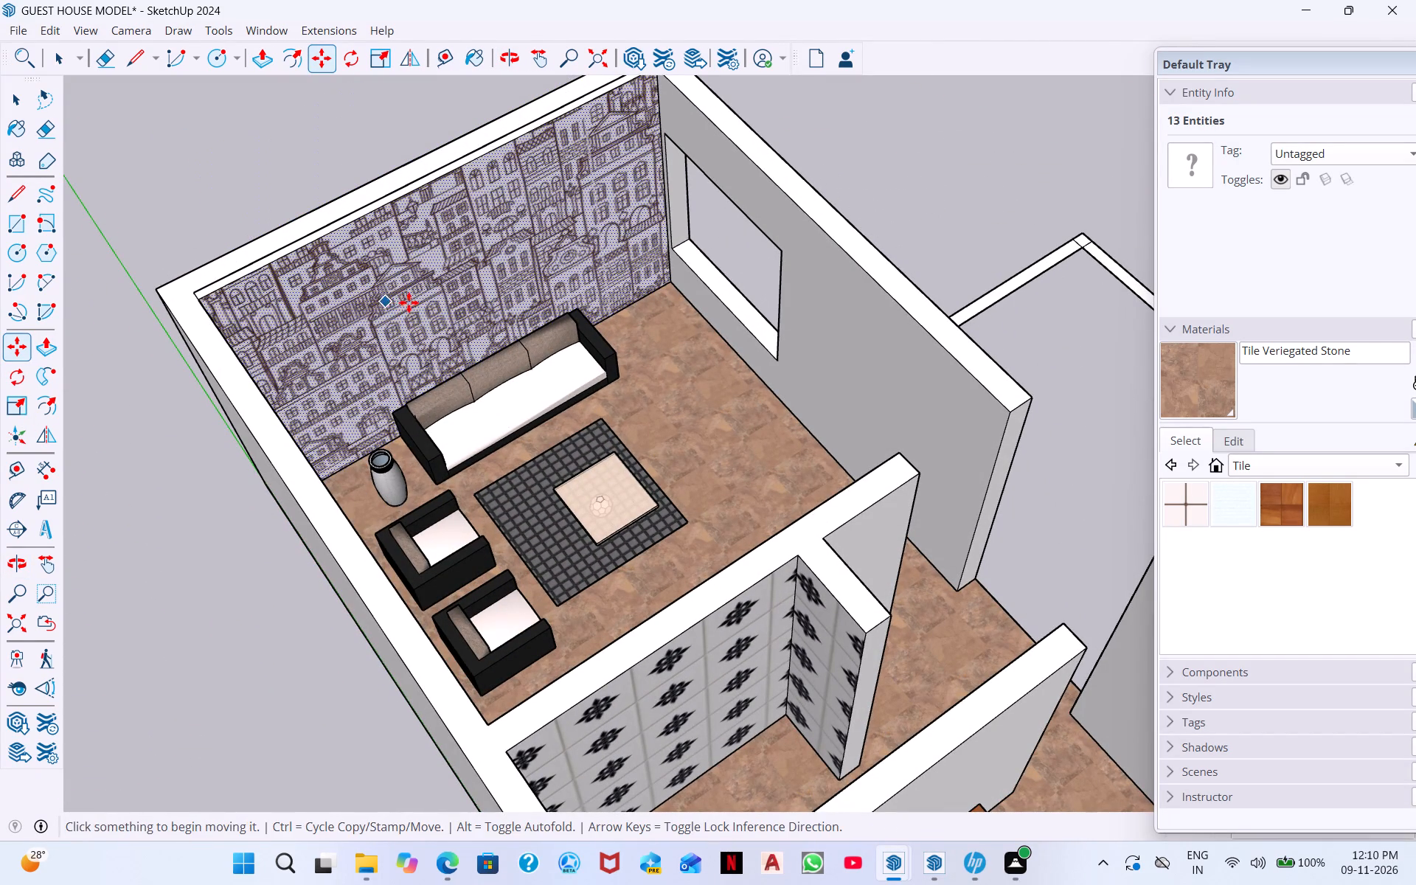
Examine the living room from above, including the patterned end wall, the furniture and the window corner.
{"action": "middle_click_drag", "start_coordinate": [407, 327], "coordinate": [454, 578]}
{"action": "middle_click_drag", "start_coordinate": [411, 310], "coordinate": [793, 476]}
{"action": "middle_click_drag", "start_coordinate": [442, 338], "coordinate": [687, 336]}
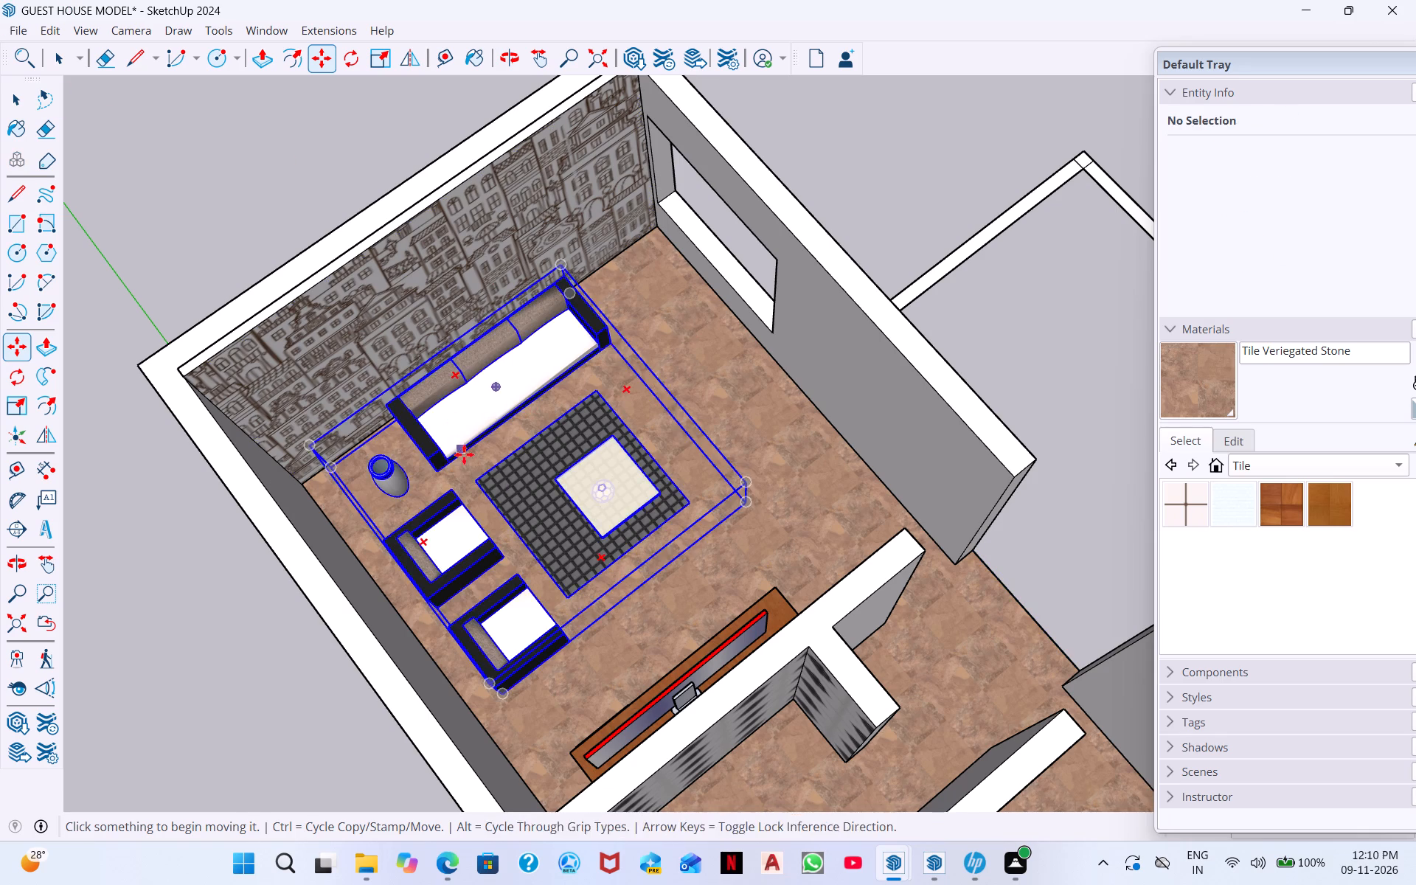
{"action": "middle_click_drag", "start_coordinate": [452, 462], "coordinate": [332, 577]}
{"action": "middle_click_drag", "start_coordinate": [407, 339], "coordinate": [625, 360]}
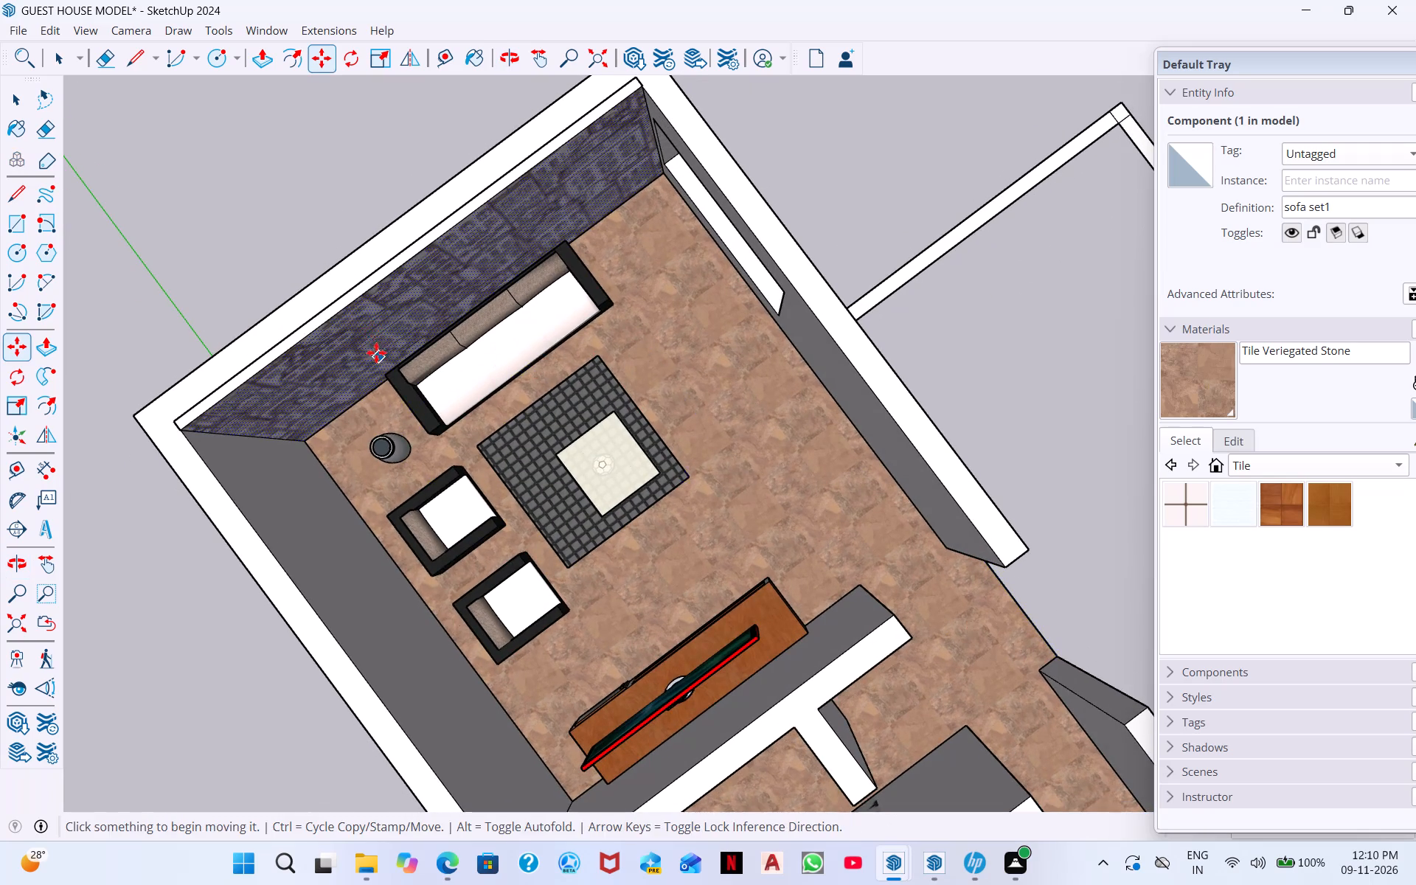
{"action": "middle_click_drag", "start_coordinate": [567, 372], "coordinate": [766, 230]}
{"action": "scroll", "coordinate": [578, 253], "scroll_direction": "up", "scroll_amount": 8}
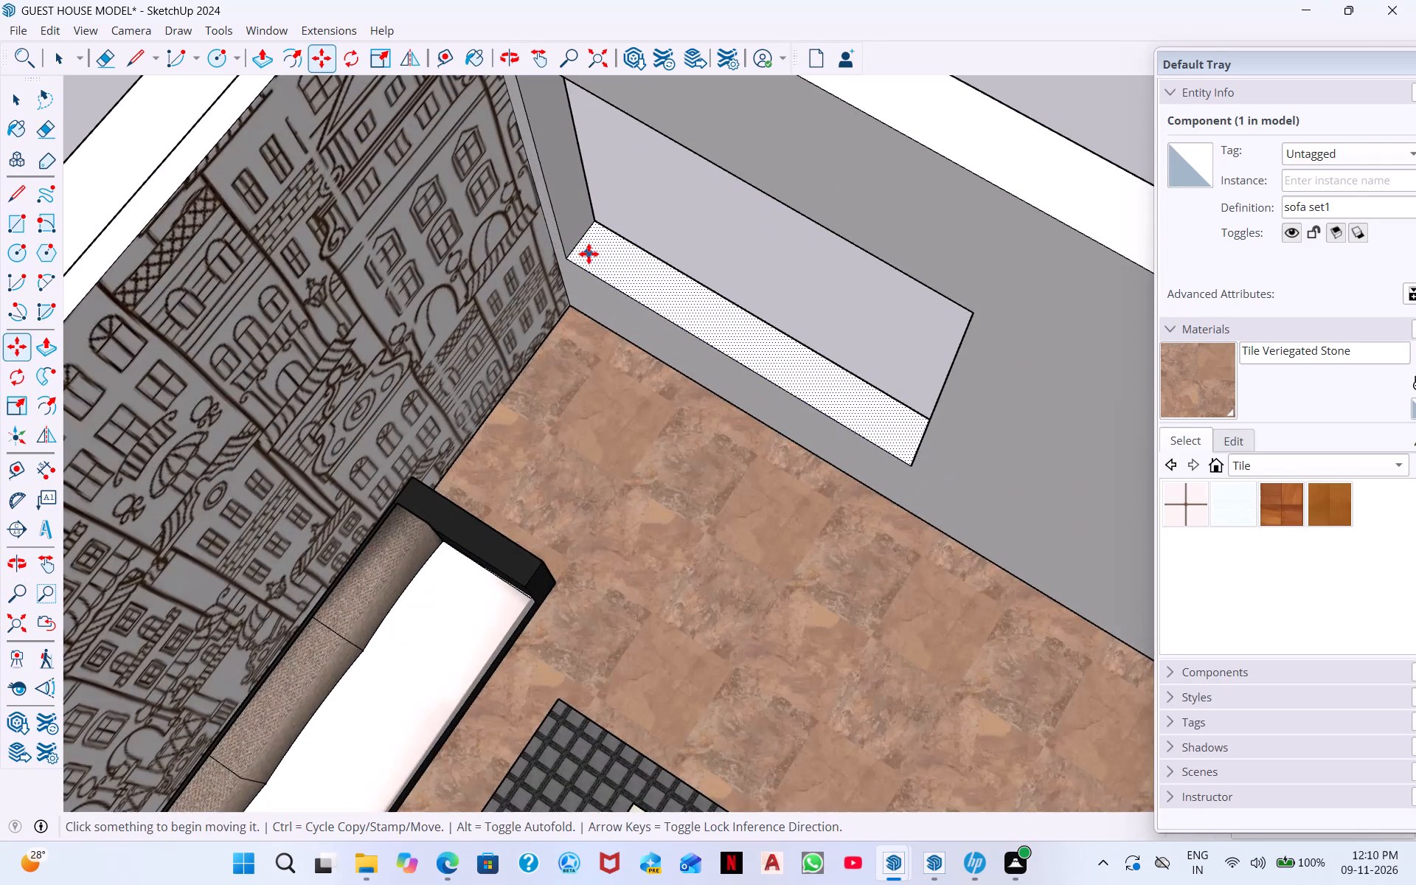
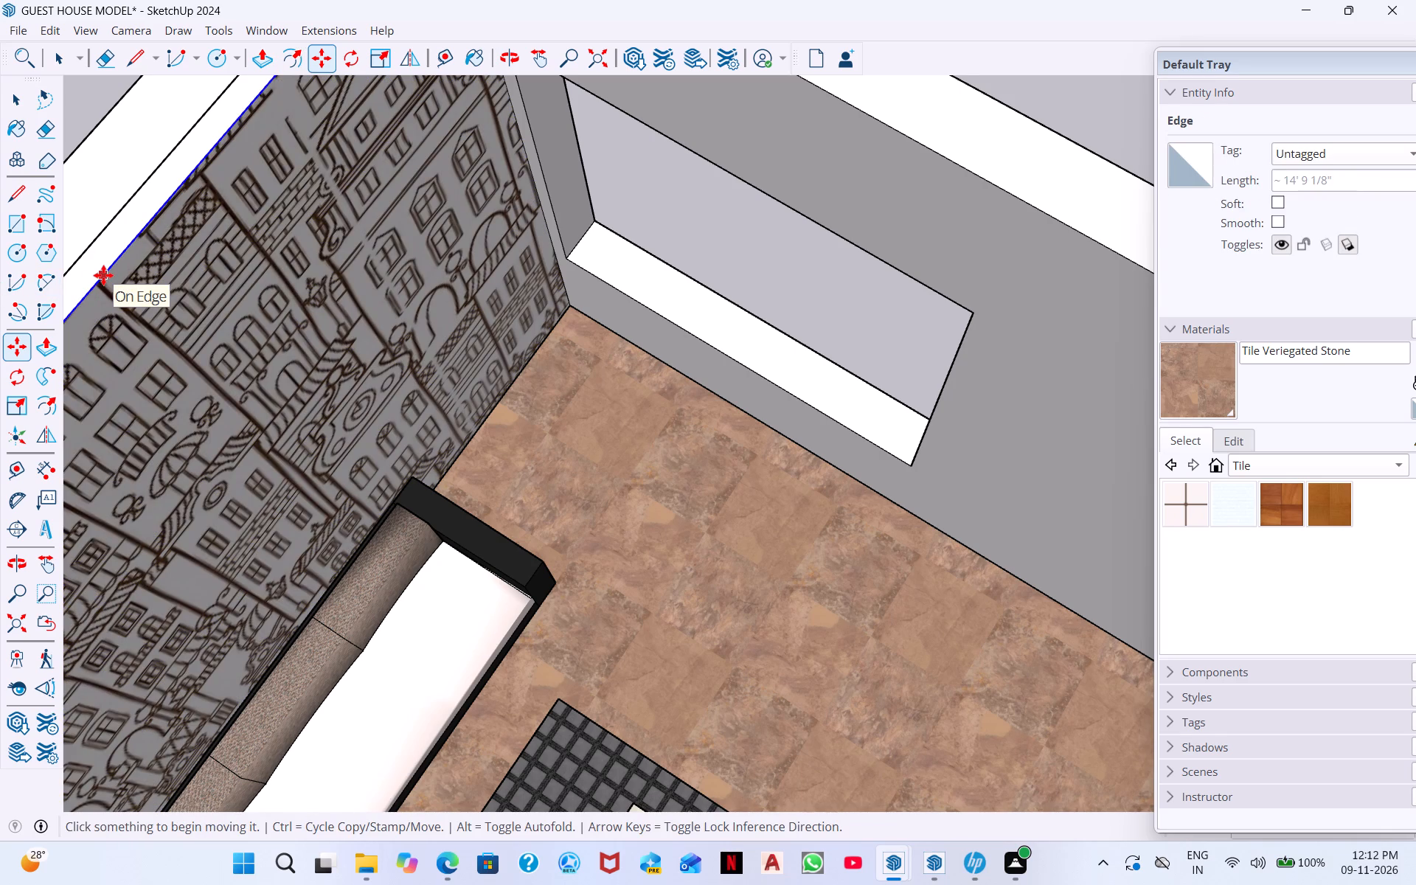
Examine the living room's patterned end wall and its raised strip from above and from outside the house.
{"action": "scroll", "coordinate": [310, 267], "scroll_direction": "down", "scroll_amount": 11}
{"action": "middle_click_drag", "start_coordinate": [329, 203], "coordinate": [624, 205]}
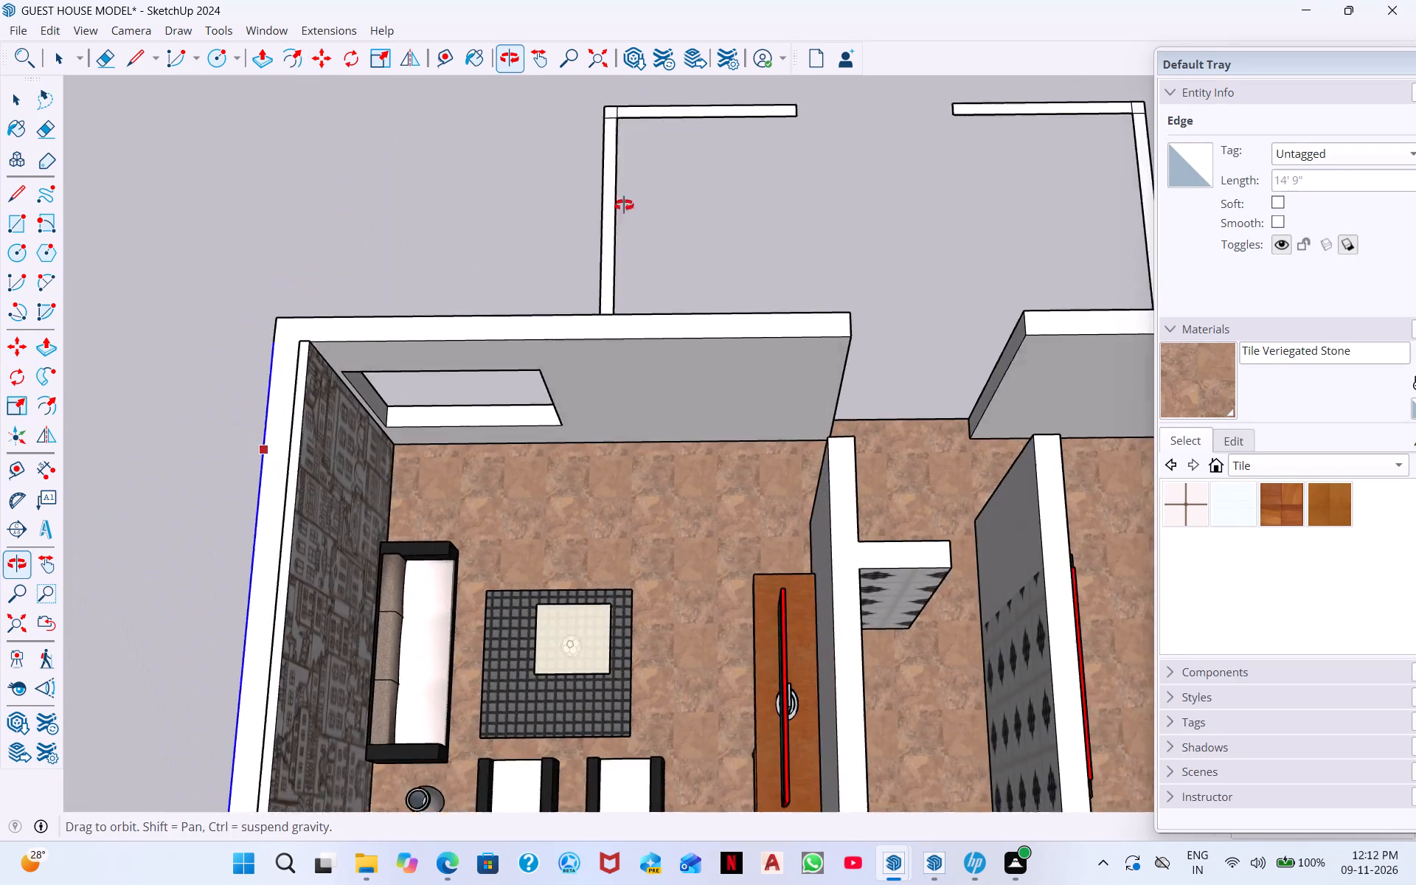
{"action": "middle_click_drag", "start_coordinate": [624, 205], "coordinate": [624, 213]}
{"action": "scroll", "coordinate": [605, 257], "scroll_direction": "down", "scroll_amount": 1}
{"action": "middle_click_drag", "start_coordinate": [188, 482], "coordinate": [330, 278]}
{"action": "middle_click_drag", "start_coordinate": [386, 441], "coordinate": [367, 270]}
{"action": "middle_click_drag", "start_coordinate": [355, 390], "coordinate": [378, 315]}
{"action": "middle_click_drag", "start_coordinate": [383, 353], "coordinate": [384, 364]}
{"action": "scroll", "coordinate": [383, 353], "scroll_direction": "down", "scroll_amount": 3}
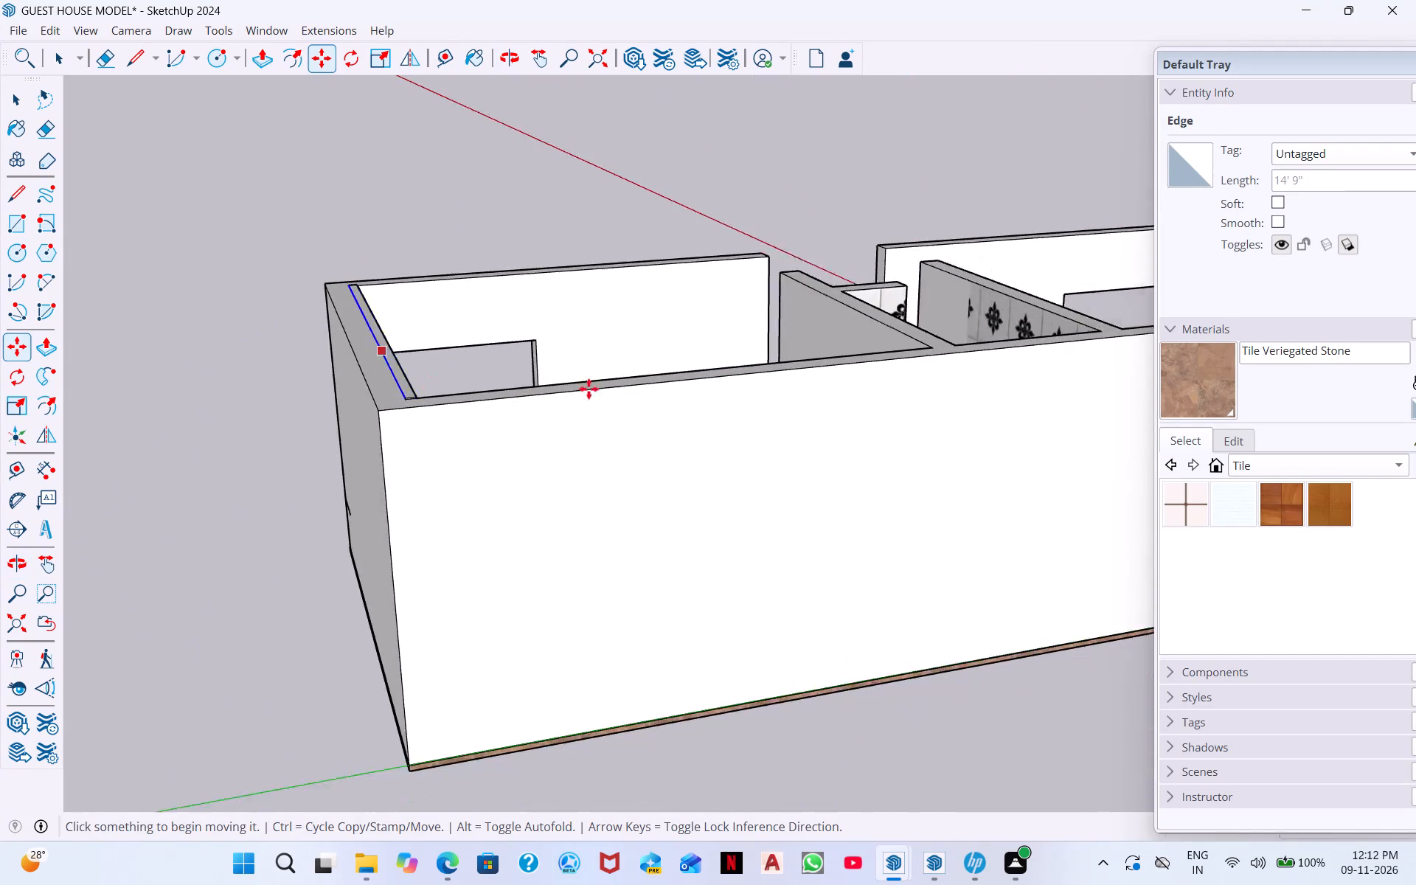
{"action": "scroll", "coordinate": [589, 389], "scroll_direction": "down", "scroll_amount": 3}
{"action": "middle_click_drag", "start_coordinate": [600, 414], "coordinate": [589, 432]}
{"action": "middle_click_drag", "start_coordinate": [672, 403], "coordinate": [273, 684]}
{"action": "middle_click_drag", "start_coordinate": [397, 423], "coordinate": [454, 353]}
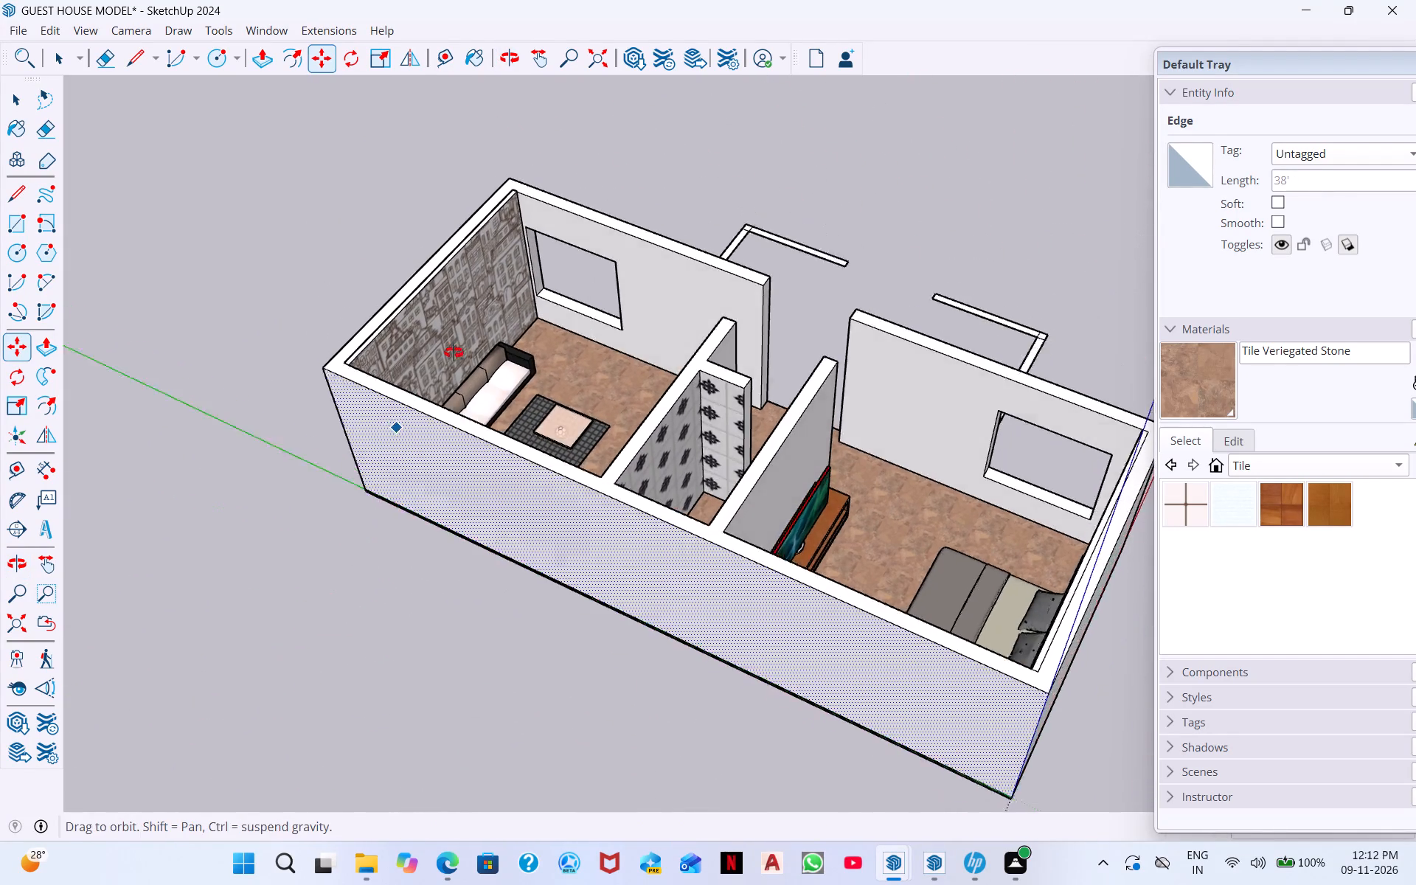
{"action": "middle_click_drag", "start_coordinate": [454, 353], "coordinate": [530, 307]}
{"action": "scroll", "coordinate": [228, 437], "scroll_direction": "down", "scroll_amount": 1}
{"action": "middle_click_drag", "start_coordinate": [287, 419], "coordinate": [399, 373]}
{"action": "middle_click_drag", "start_coordinate": [381, 403], "coordinate": [528, 333]}
{"action": "scroll", "coordinate": [396, 479], "scroll_direction": "up", "scroll_amount": 7}
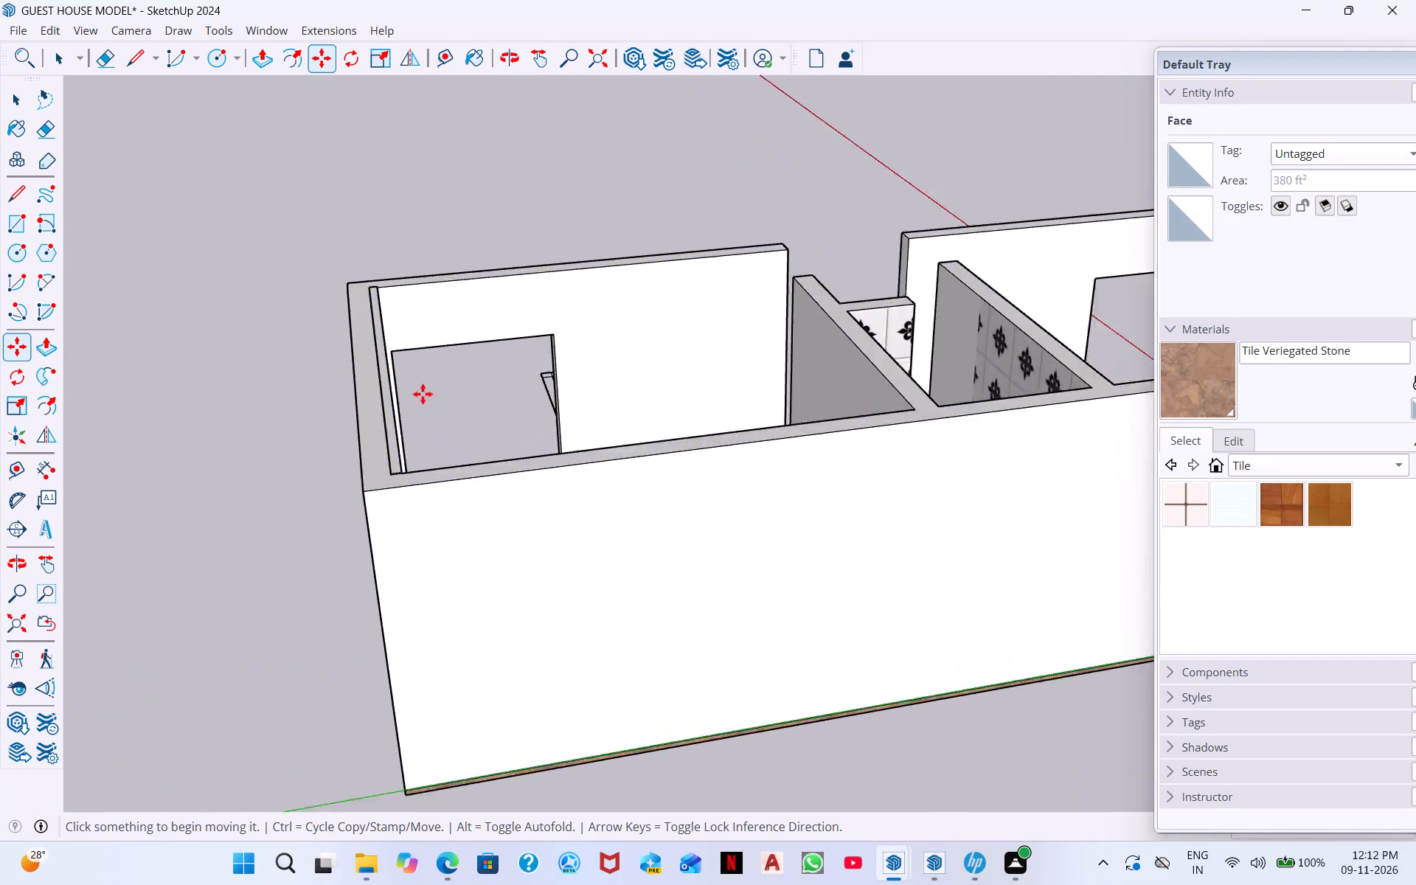
{"action": "scroll", "coordinate": [423, 394], "scroll_direction": "up", "scroll_amount": 8}
{"action": "scroll", "coordinate": [353, 562], "scroll_direction": "up", "scroll_amount": 5}
{"action": "scroll", "coordinate": [350, 535], "scroll_direction": "down", "scroll_amount": 9}
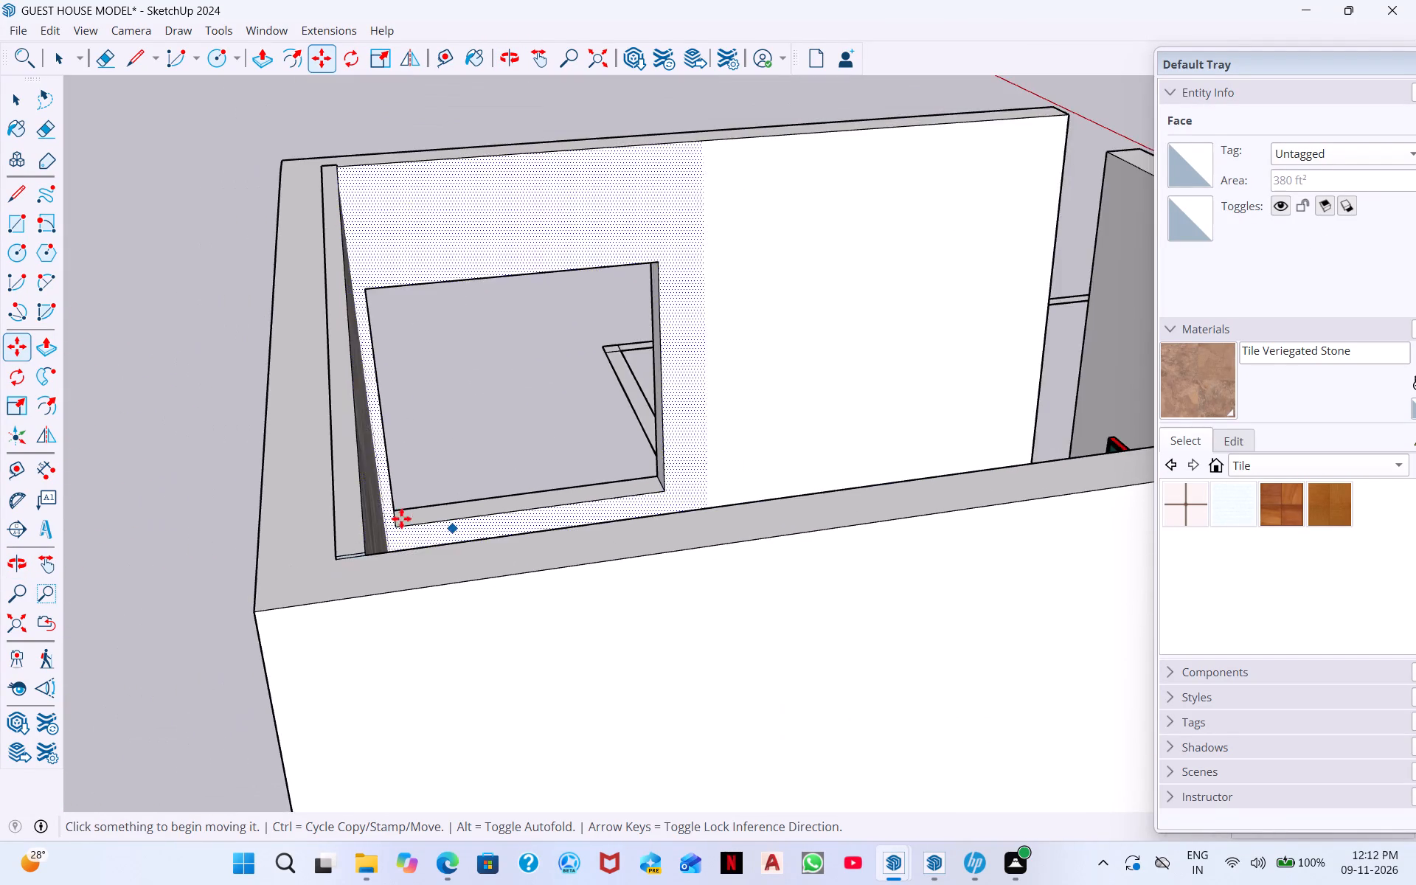
{"action": "middle_click_drag", "start_coordinate": [401, 518], "coordinate": [479, 544]}
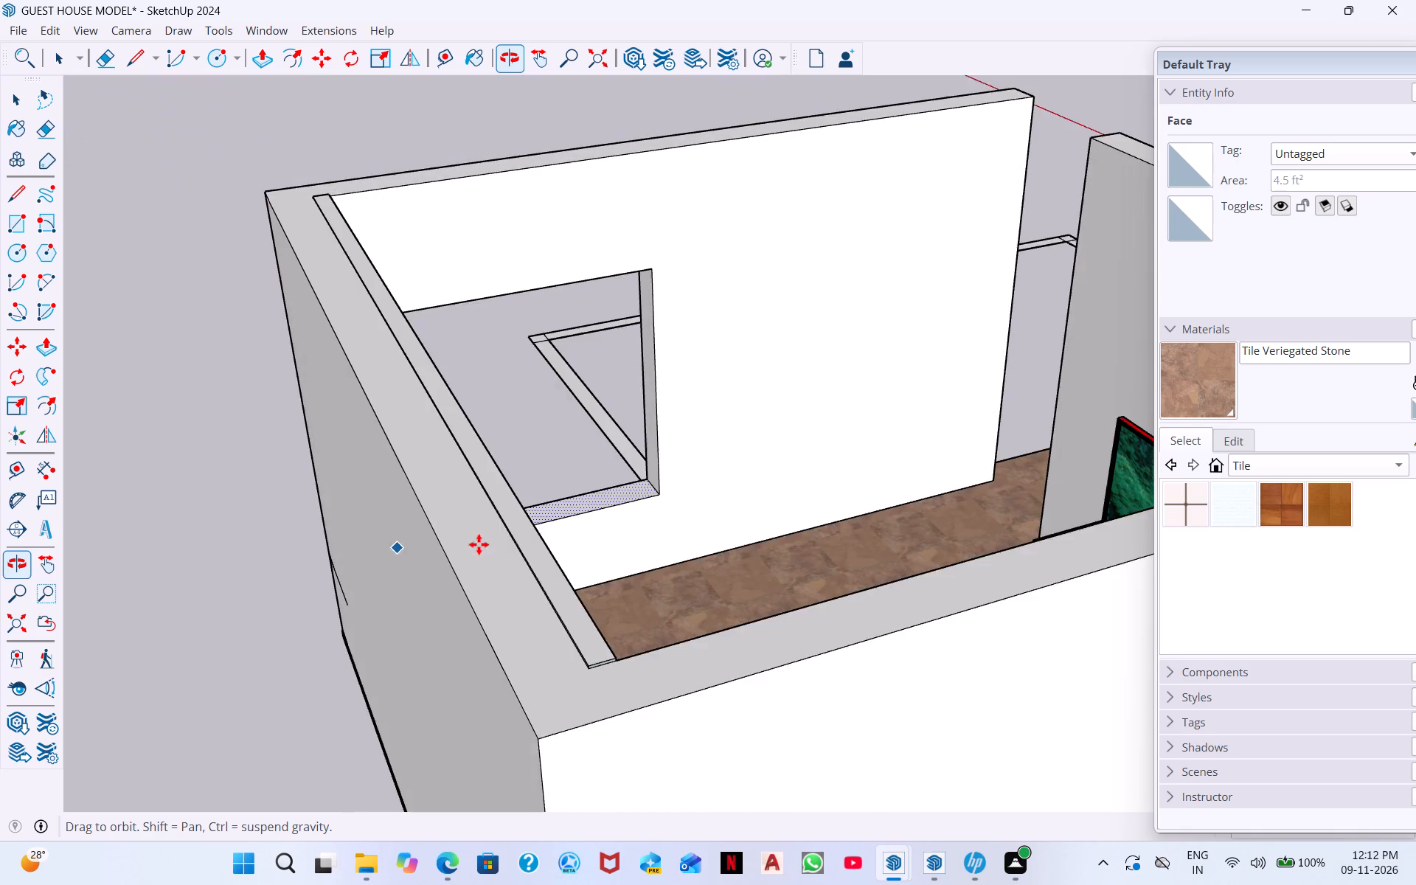
{"action": "scroll", "coordinate": [409, 404], "scroll_direction": "up", "scroll_amount": 7}
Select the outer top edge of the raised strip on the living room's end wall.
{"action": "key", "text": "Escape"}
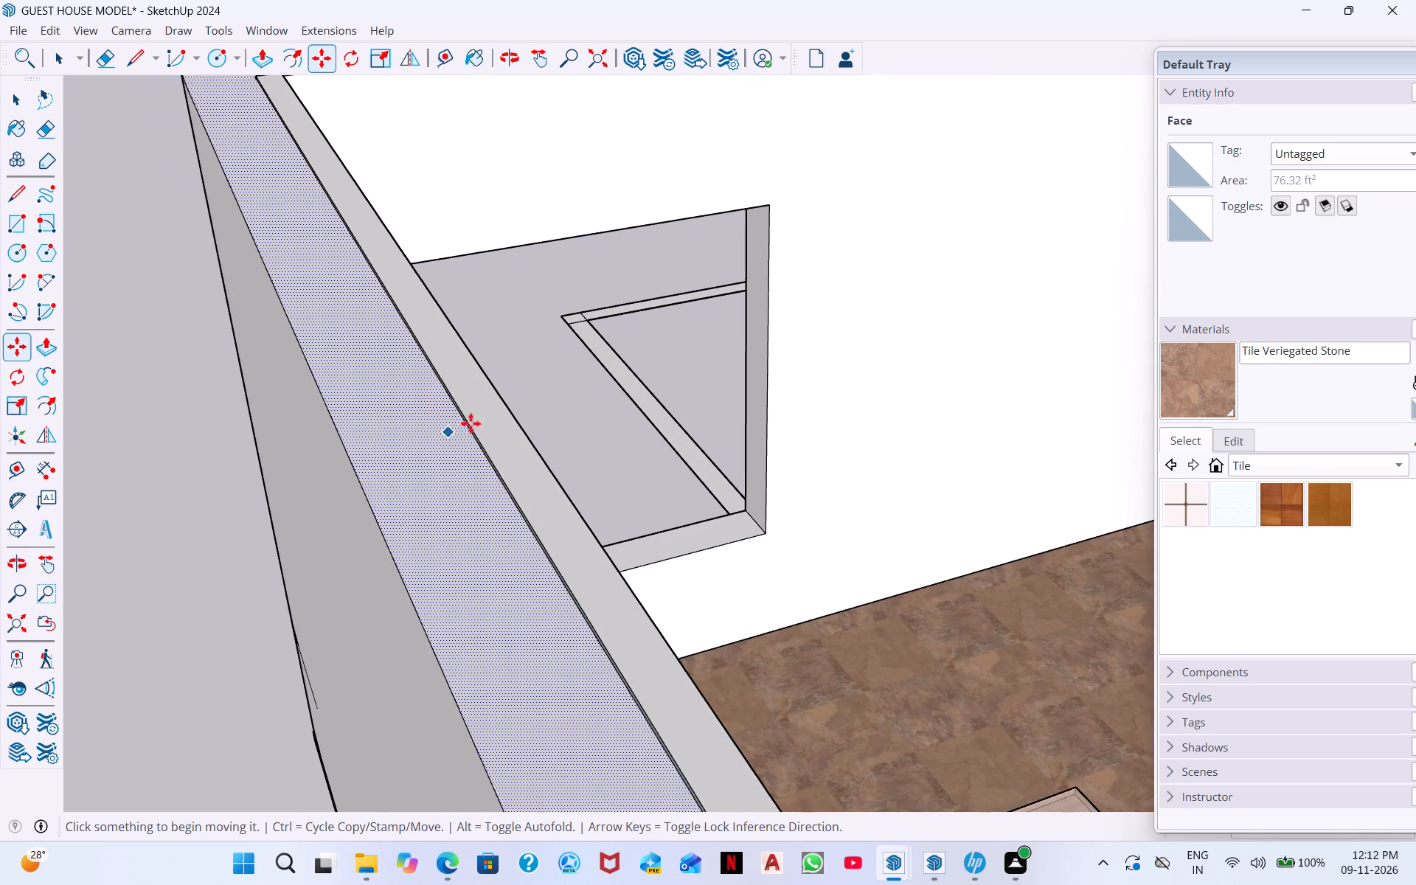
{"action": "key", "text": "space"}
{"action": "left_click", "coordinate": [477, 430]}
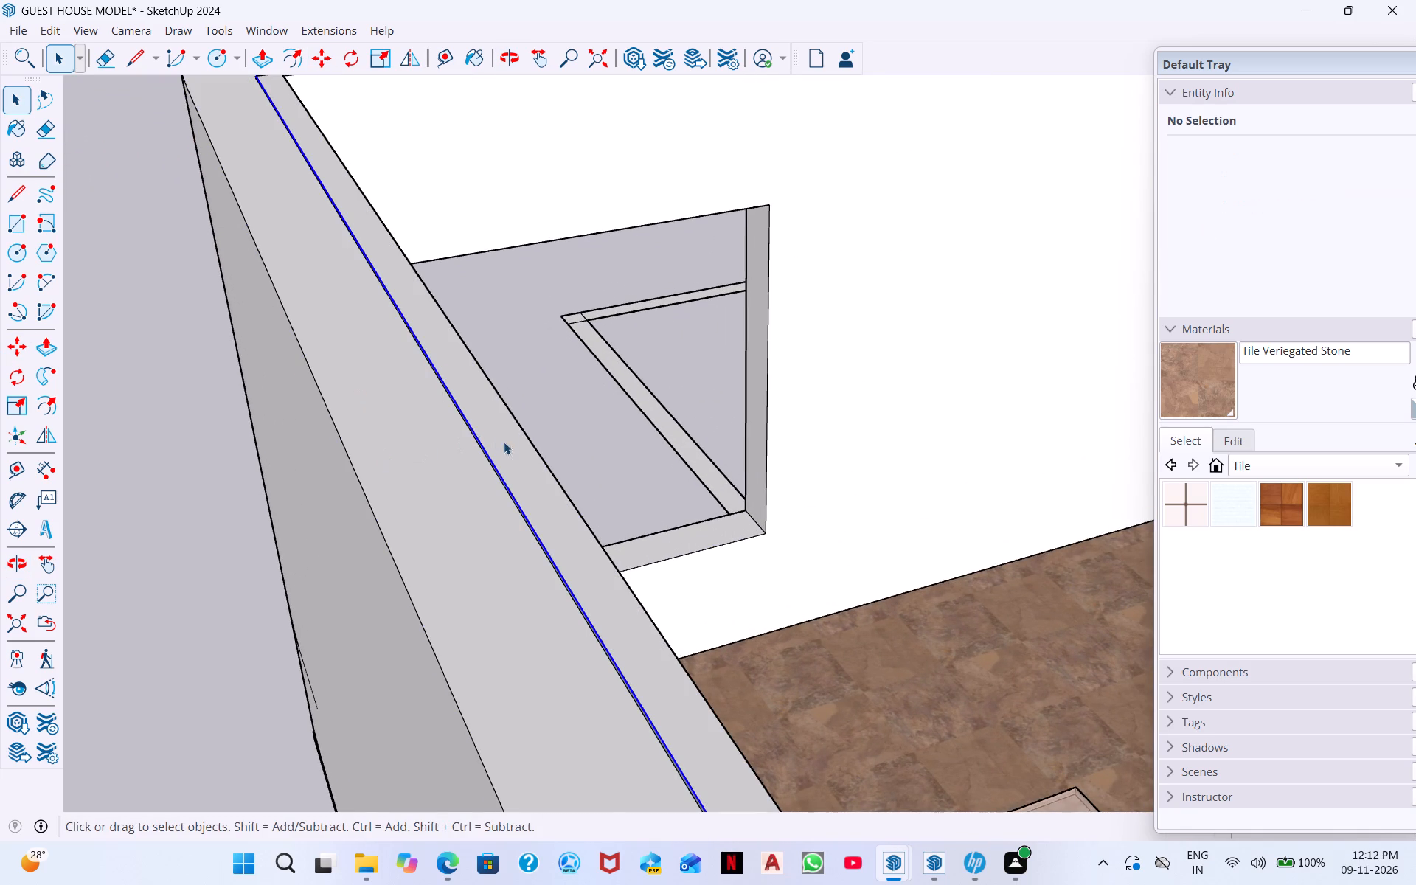
Examine the end wall's raised strip up close and against the surrounding walls and rooms.
{"action": "scroll", "coordinate": [566, 268], "scroll_direction": "up", "scroll_amount": 1}
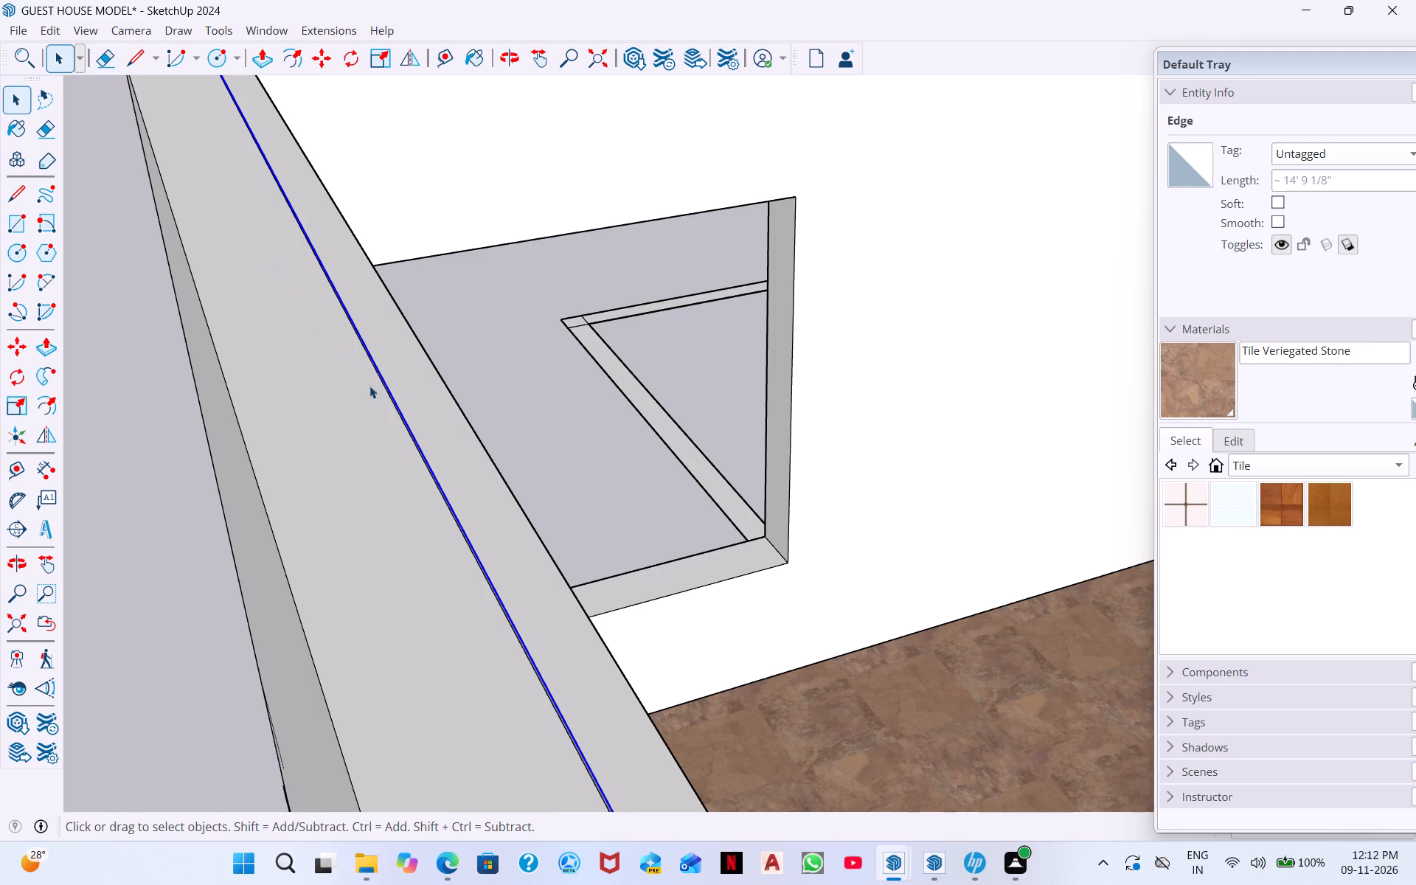
{"action": "middle_click_drag", "start_coordinate": [431, 535], "coordinate": [260, 549]}
{"action": "middle_click_drag", "start_coordinate": [427, 571], "coordinate": [524, 583]}
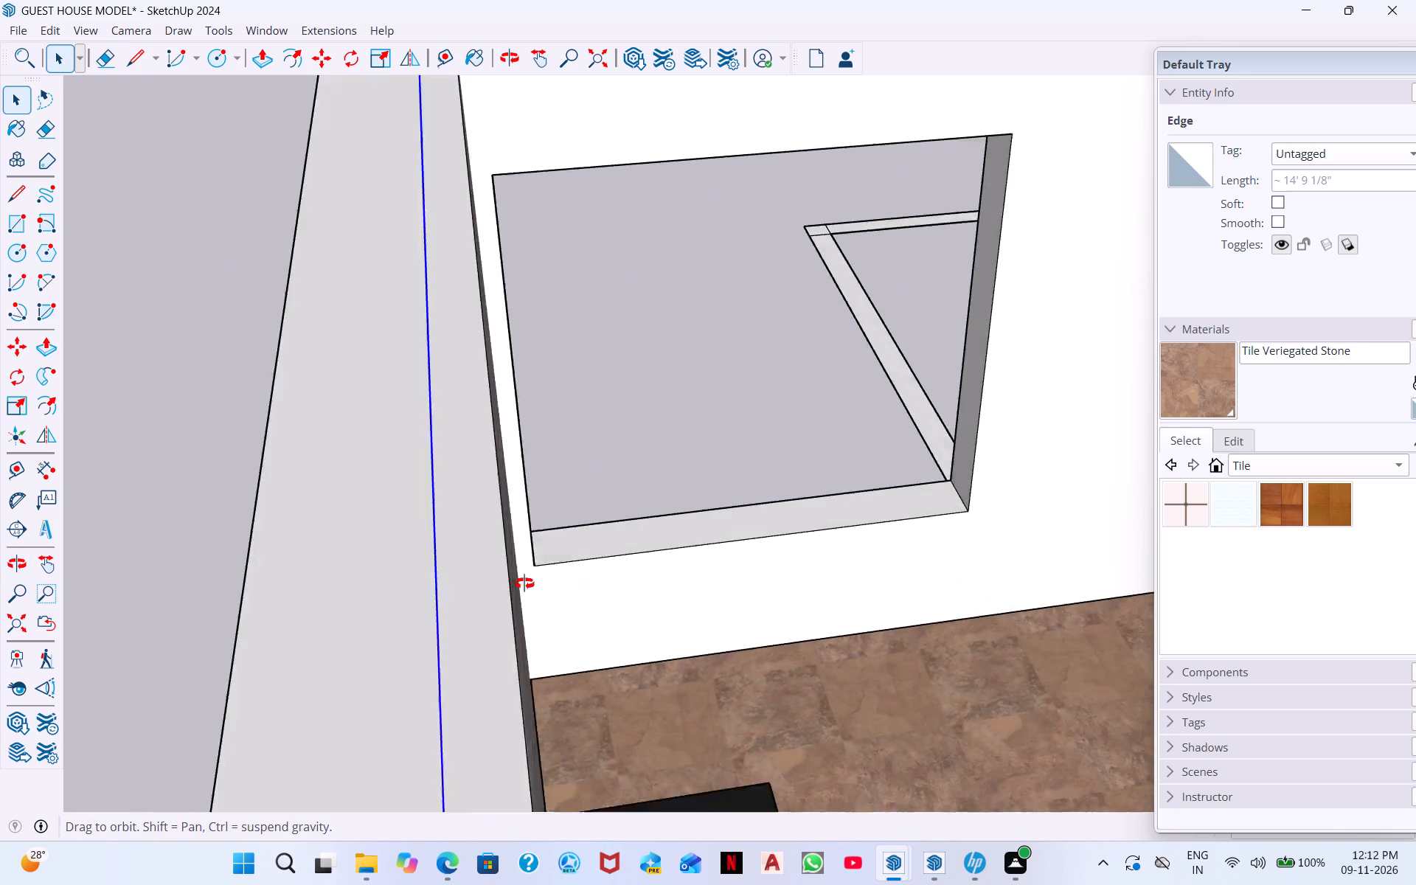
{"action": "middle_click_drag", "start_coordinate": [524, 583], "coordinate": [645, 507]}
{"action": "middle_click_drag", "start_coordinate": [489, 622], "coordinate": [567, 506]}
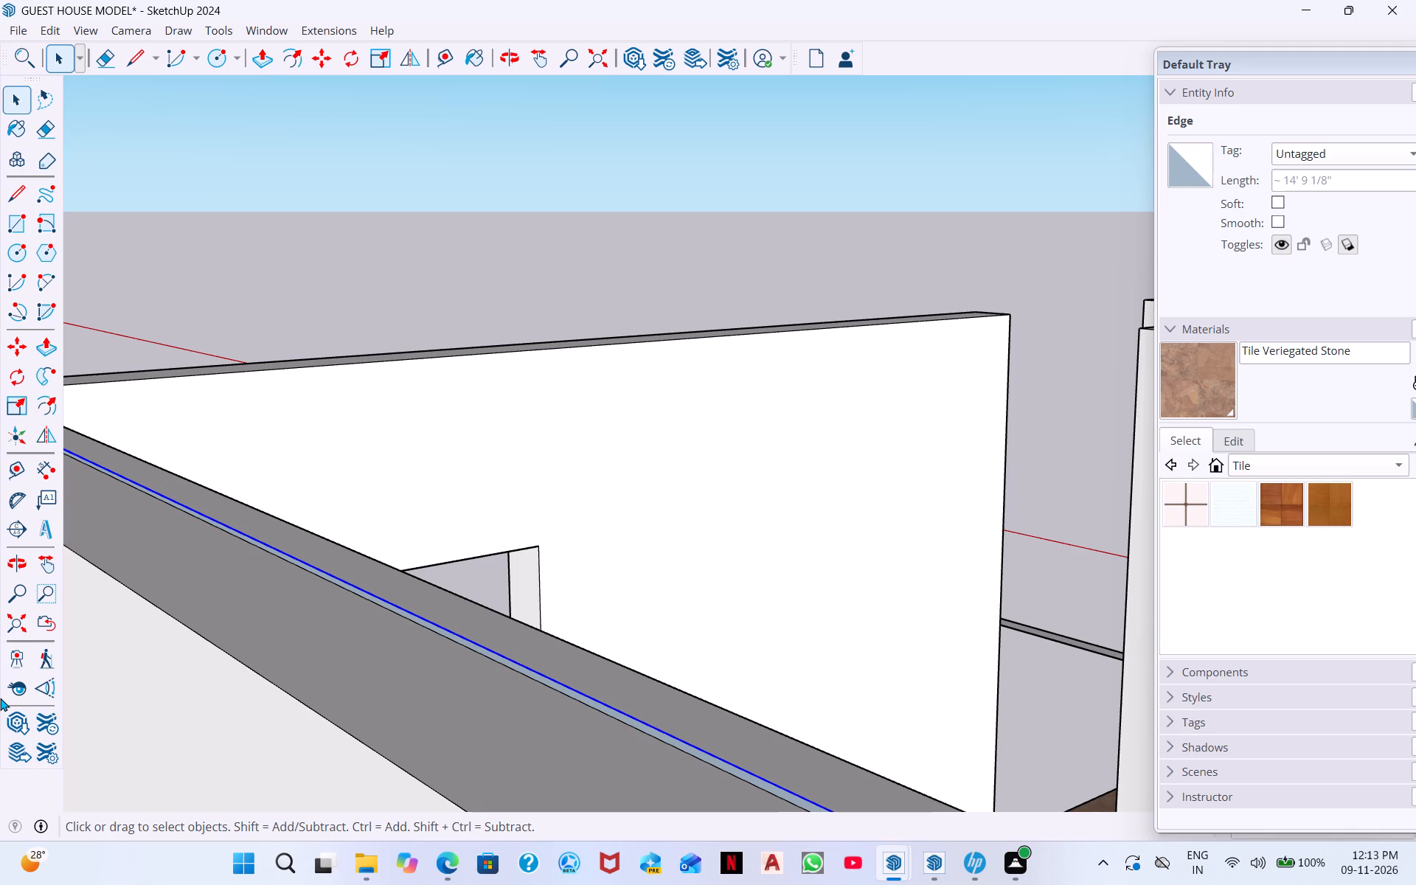
{"action": "scroll", "coordinate": [615, 638], "scroll_direction": "down", "scroll_amount": 6}
{"action": "middle_click_drag", "start_coordinate": [600, 624], "coordinate": [209, 579]}
{"action": "middle_click_drag", "start_coordinate": [126, 455], "coordinate": [313, 594]}
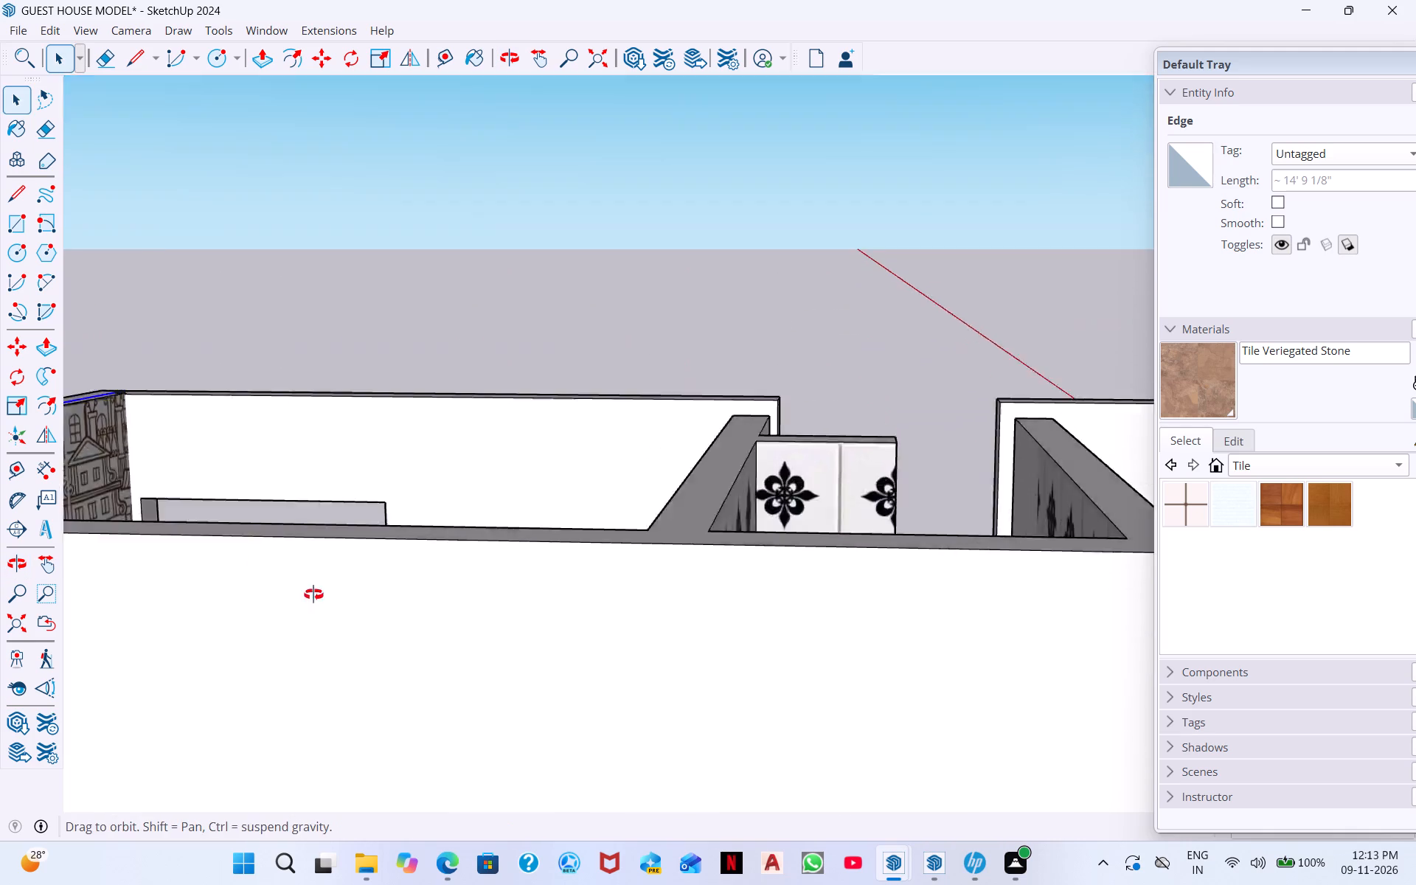
{"action": "middle_click_drag", "start_coordinate": [313, 594], "coordinate": [391, 585]}
{"action": "scroll", "coordinate": [263, 641], "scroll_direction": "down", "scroll_amount": 7}
{"action": "scroll", "coordinate": [163, 664], "scroll_direction": "down", "scroll_amount": 1}
{"action": "middle_click_drag", "start_coordinate": [278, 710], "coordinate": [445, 743]}
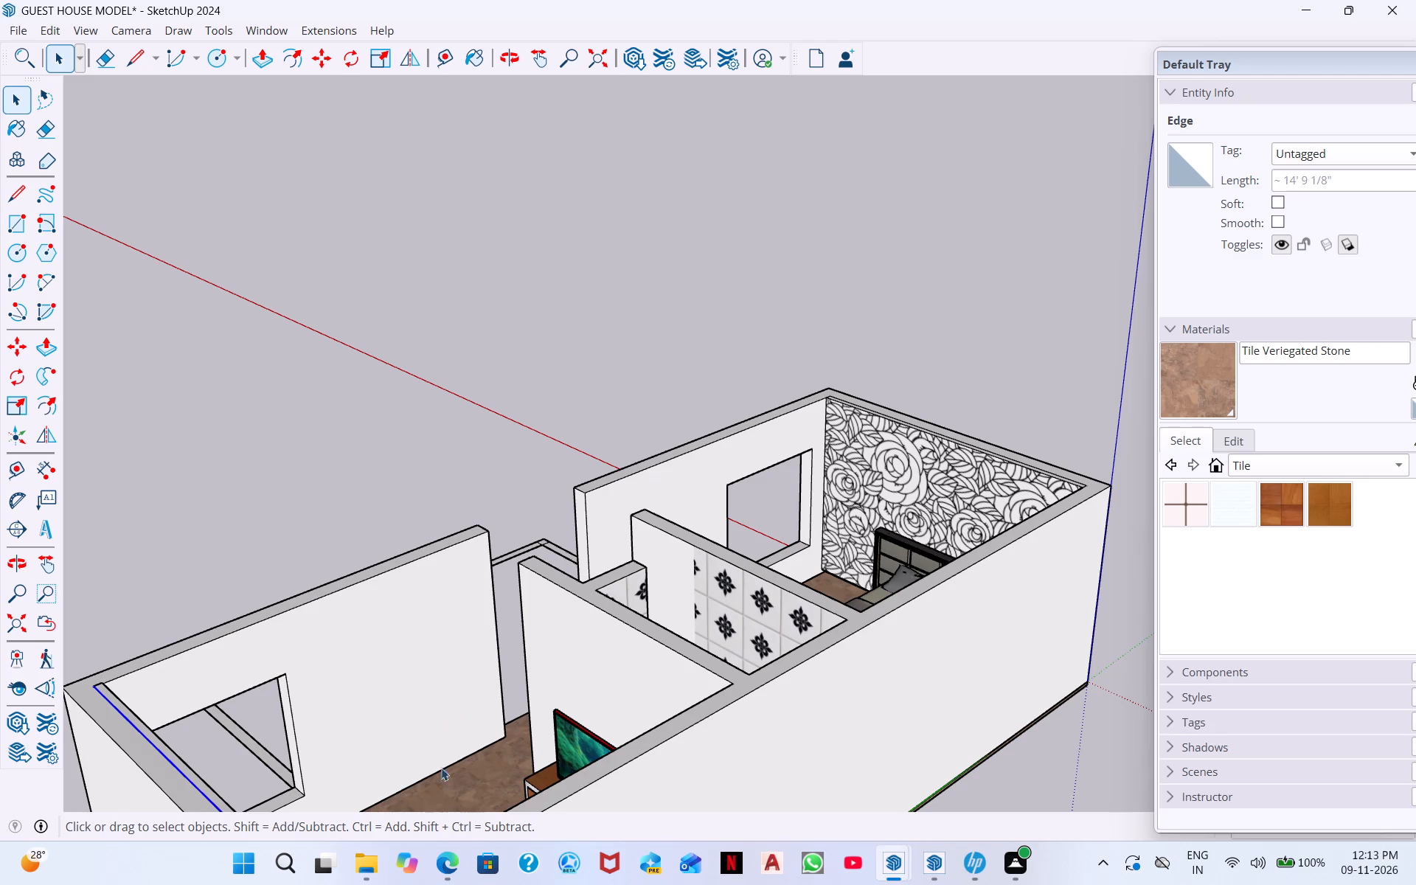
{"action": "scroll", "coordinate": [285, 723], "scroll_direction": "down", "scroll_amount": 4}
{"action": "scroll", "coordinate": [153, 673], "scroll_direction": "up", "scroll_amount": 11}
{"action": "middle_click_drag", "start_coordinate": [230, 780], "coordinate": [89, 708]}
{"action": "scroll", "coordinate": [215, 701], "scroll_direction": "down", "scroll_amount": 3}
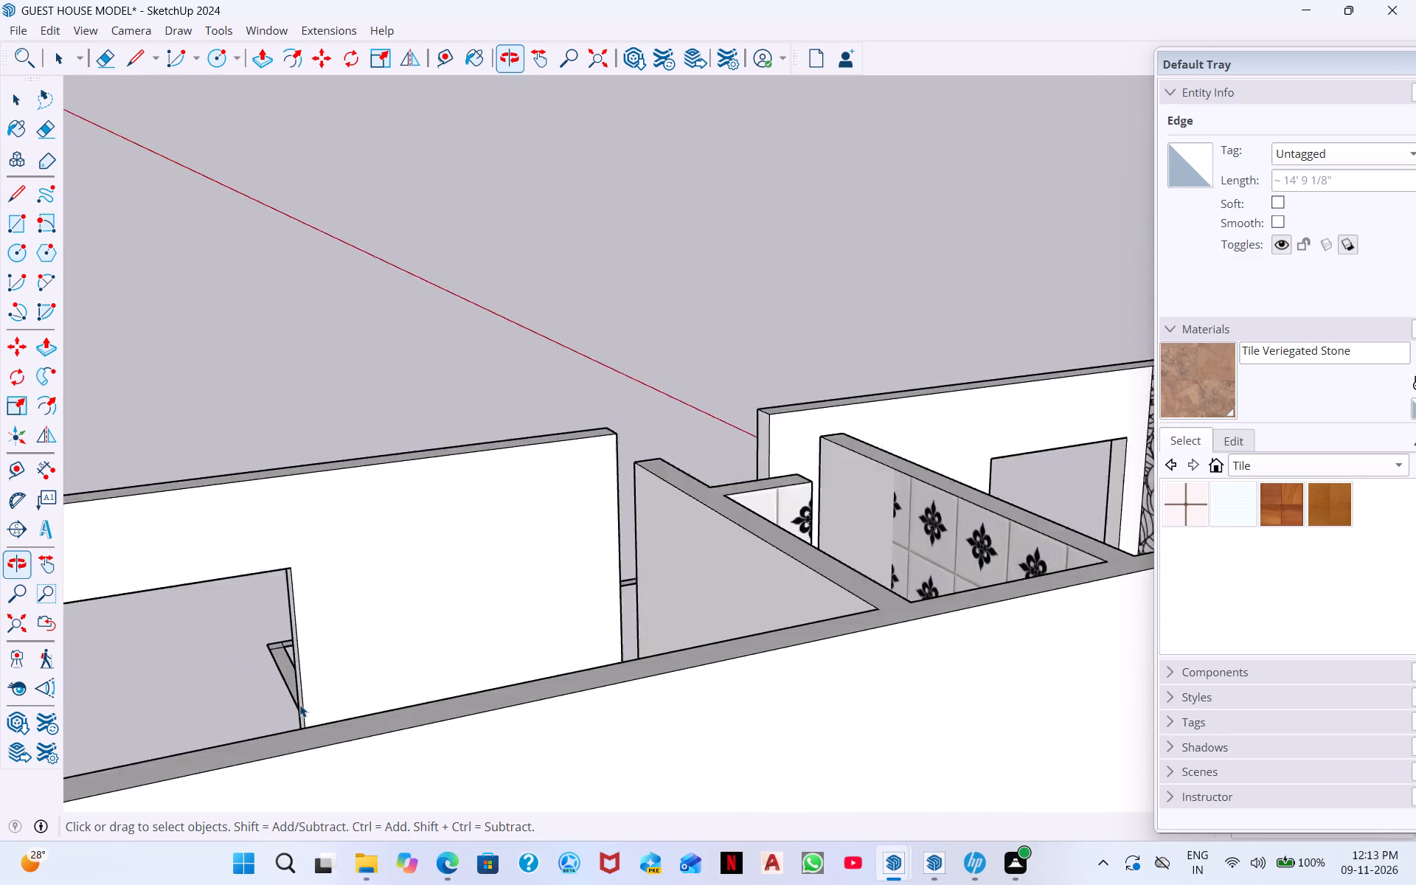
{"action": "scroll", "coordinate": [299, 704], "scroll_direction": "down", "scroll_amount": 10}
{"action": "middle_click_drag", "start_coordinate": [547, 655], "coordinate": [955, 642]}
{"action": "scroll", "coordinate": [827, 681], "scroll_direction": "up", "scroll_amount": 5}
{"action": "scroll", "coordinate": [530, 645], "scroll_direction": "up", "scroll_amount": 18}
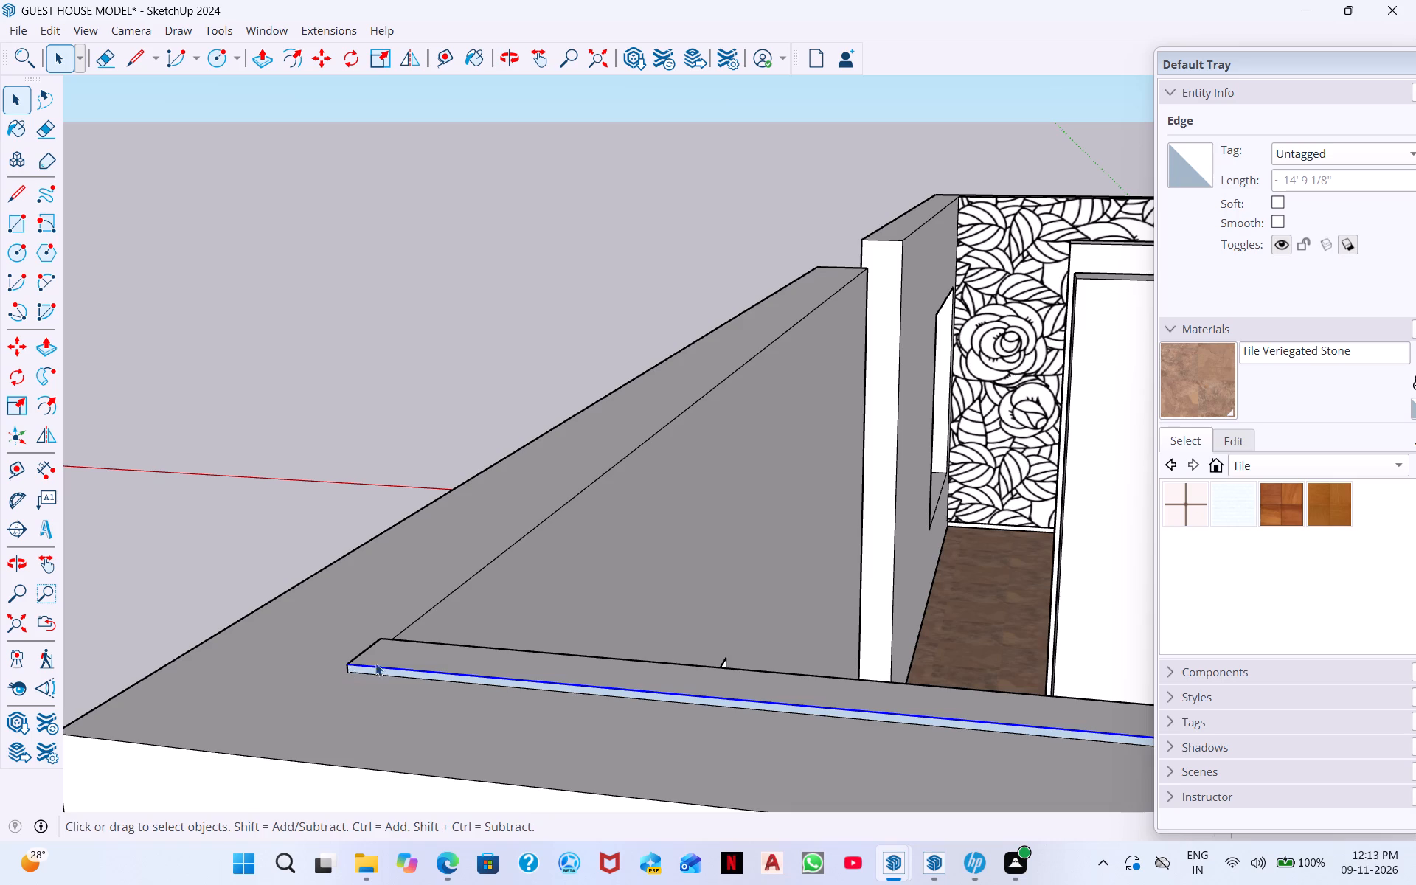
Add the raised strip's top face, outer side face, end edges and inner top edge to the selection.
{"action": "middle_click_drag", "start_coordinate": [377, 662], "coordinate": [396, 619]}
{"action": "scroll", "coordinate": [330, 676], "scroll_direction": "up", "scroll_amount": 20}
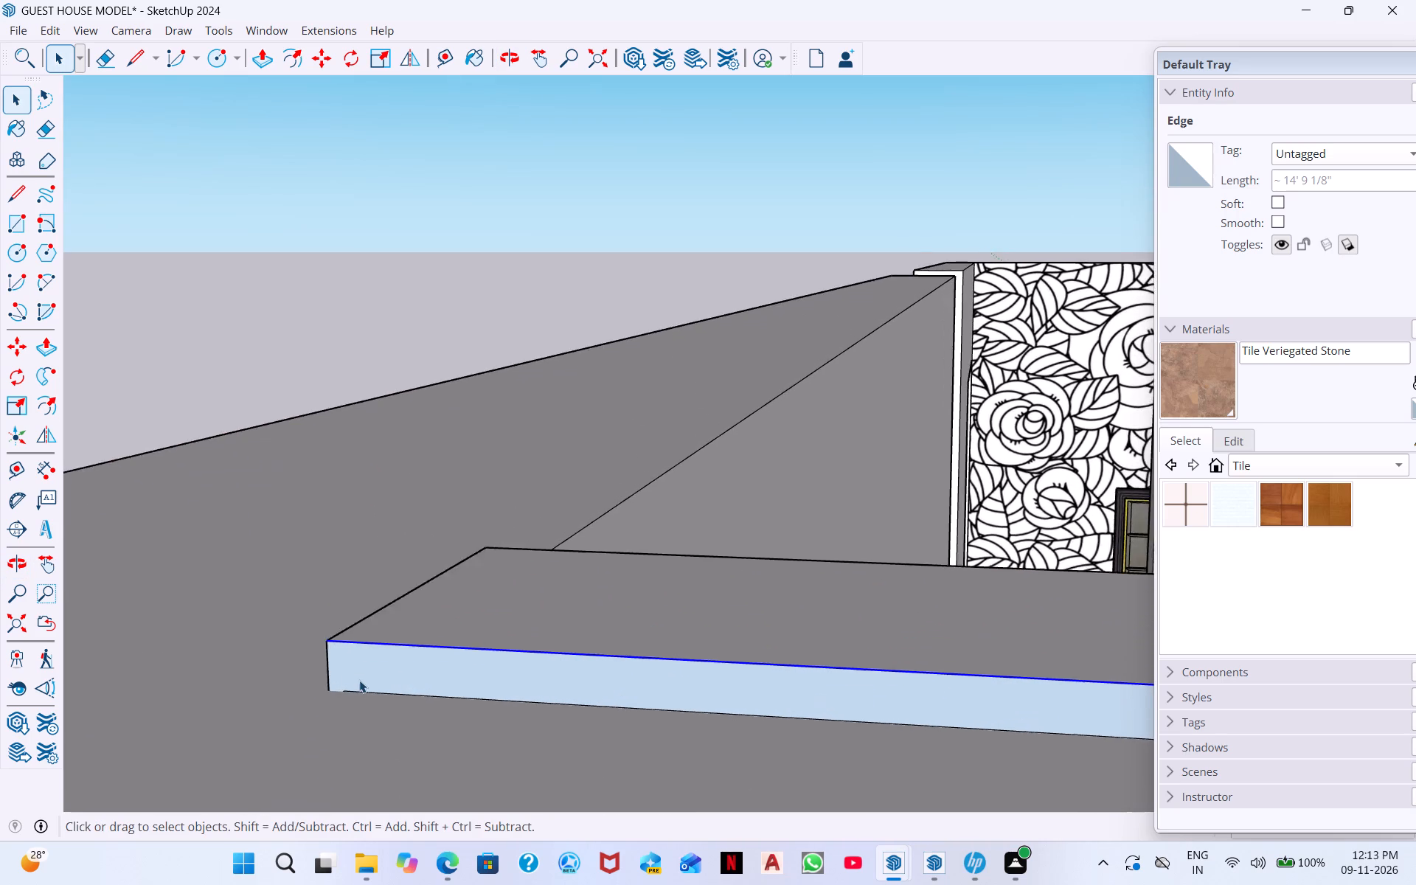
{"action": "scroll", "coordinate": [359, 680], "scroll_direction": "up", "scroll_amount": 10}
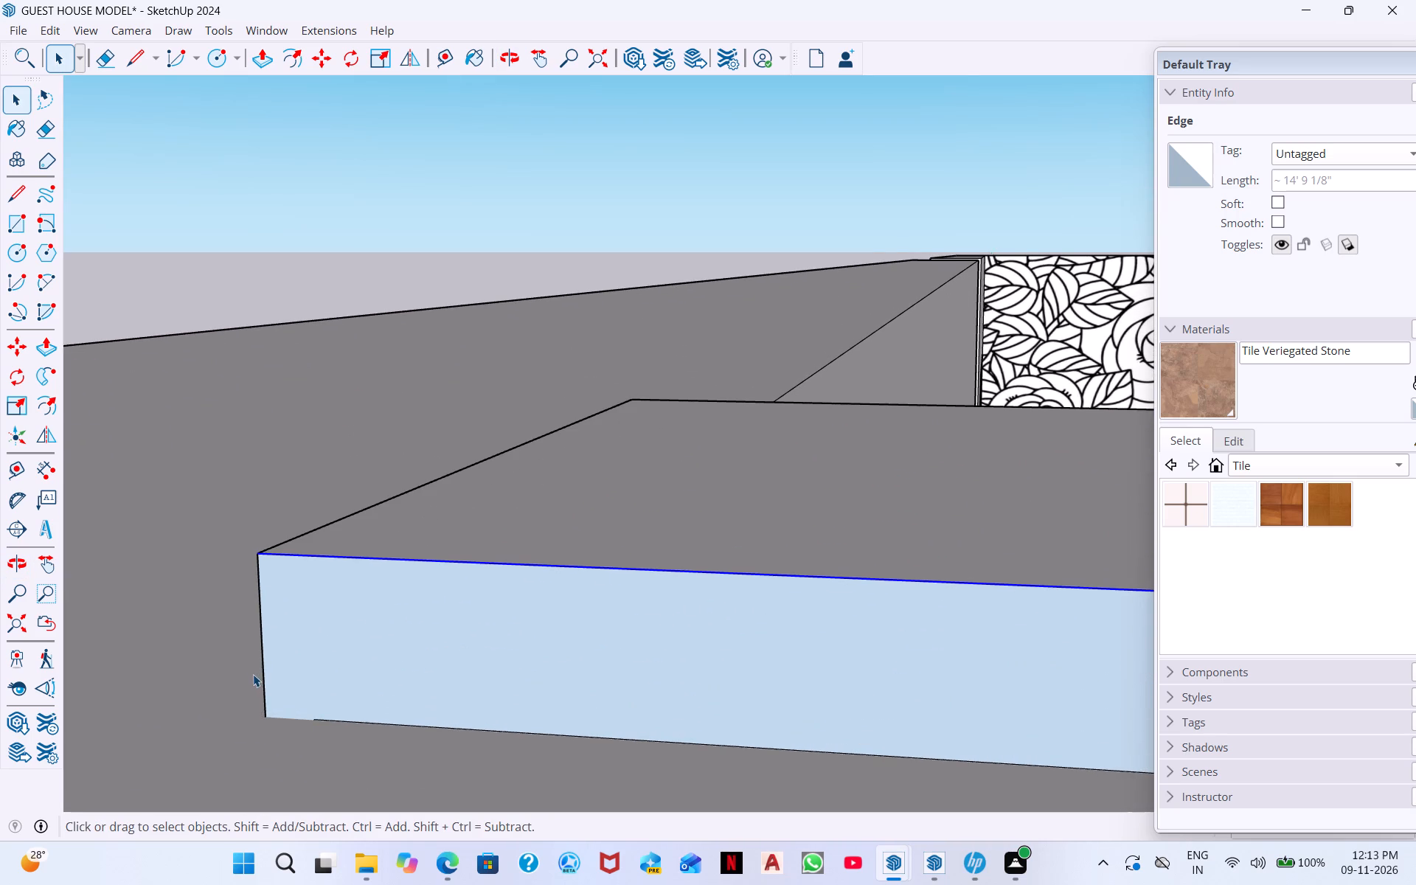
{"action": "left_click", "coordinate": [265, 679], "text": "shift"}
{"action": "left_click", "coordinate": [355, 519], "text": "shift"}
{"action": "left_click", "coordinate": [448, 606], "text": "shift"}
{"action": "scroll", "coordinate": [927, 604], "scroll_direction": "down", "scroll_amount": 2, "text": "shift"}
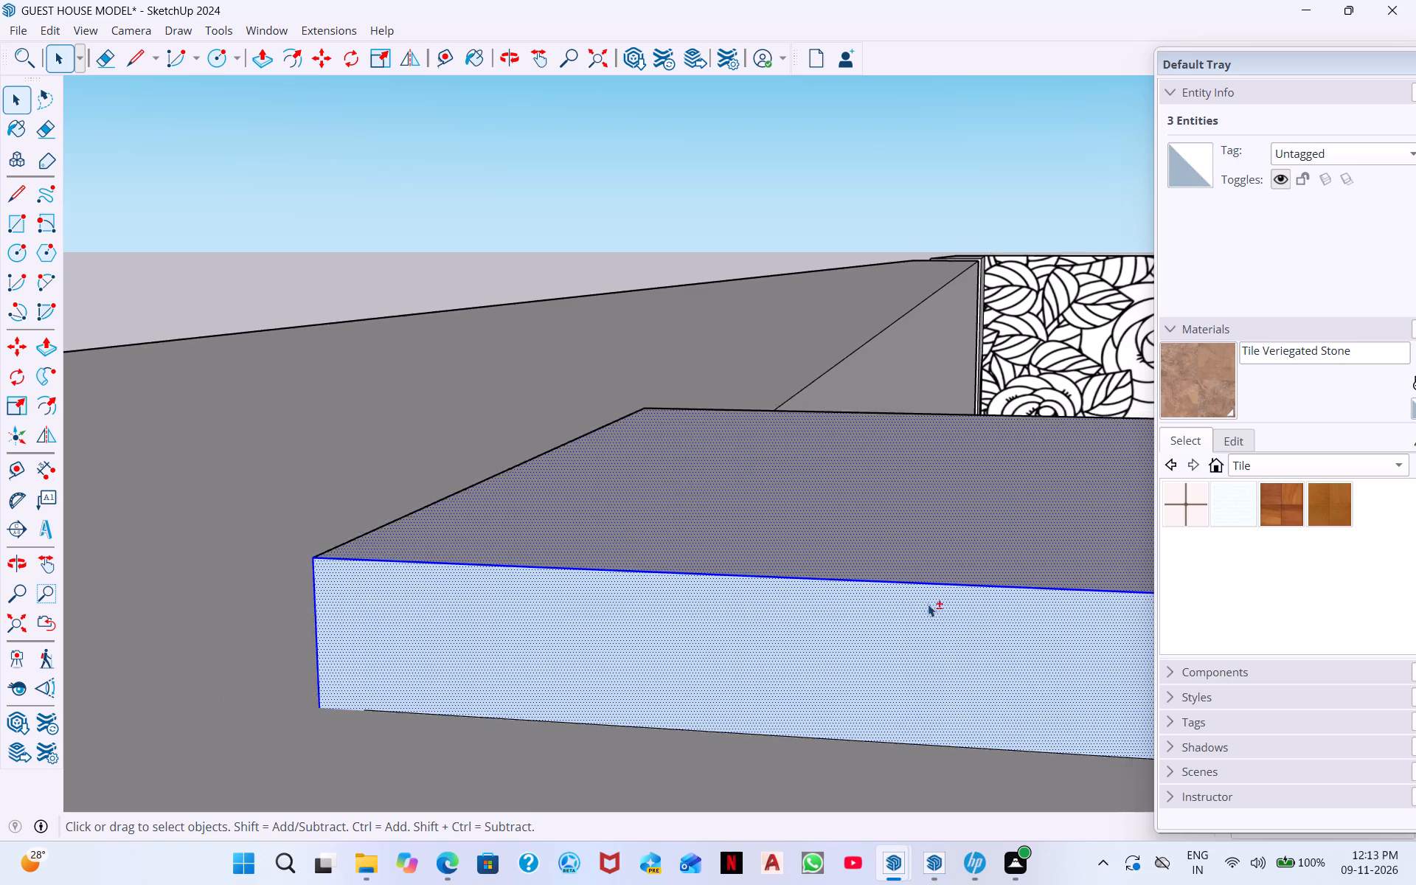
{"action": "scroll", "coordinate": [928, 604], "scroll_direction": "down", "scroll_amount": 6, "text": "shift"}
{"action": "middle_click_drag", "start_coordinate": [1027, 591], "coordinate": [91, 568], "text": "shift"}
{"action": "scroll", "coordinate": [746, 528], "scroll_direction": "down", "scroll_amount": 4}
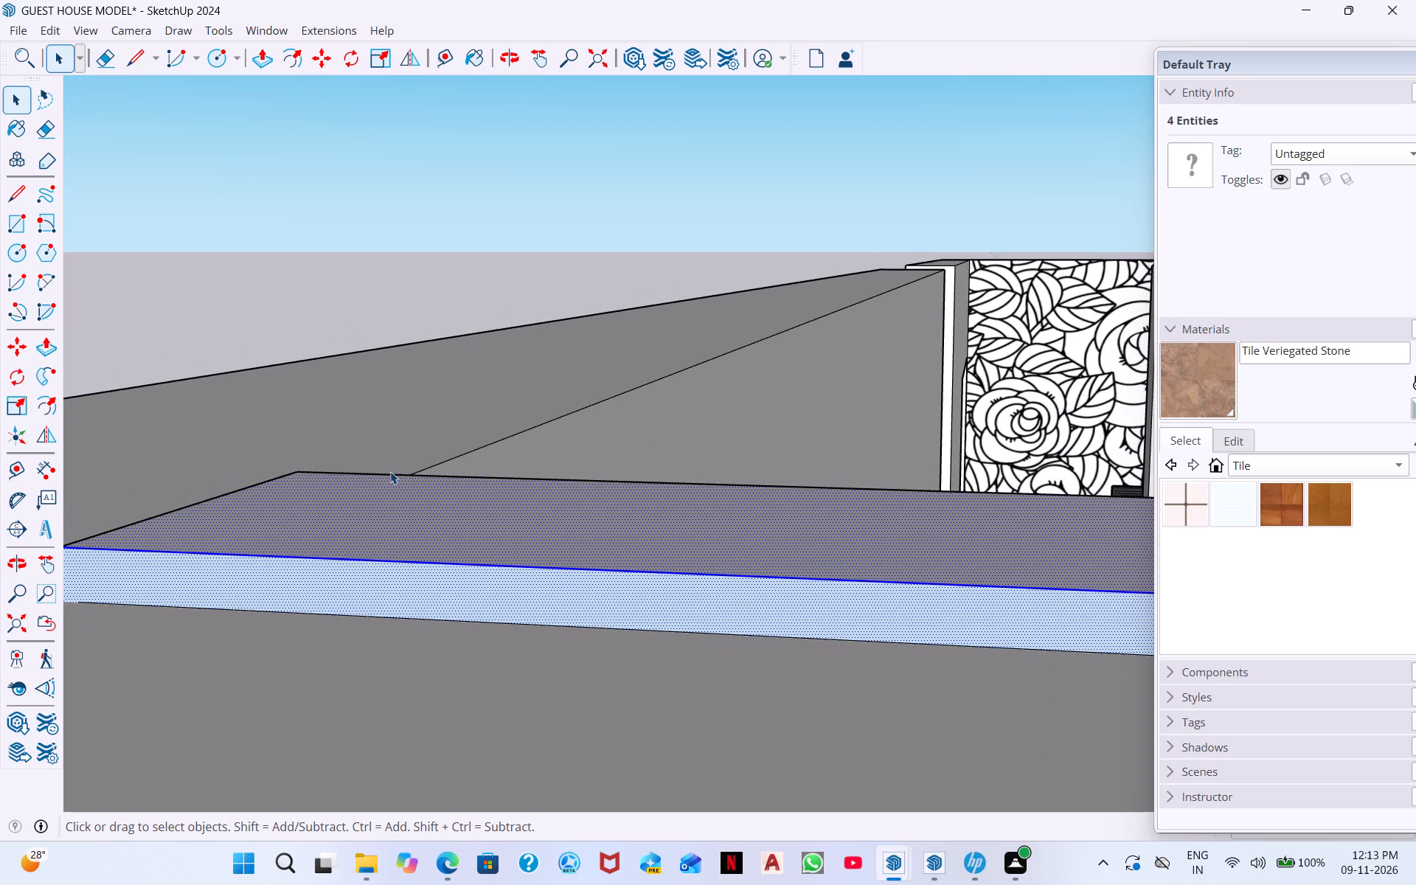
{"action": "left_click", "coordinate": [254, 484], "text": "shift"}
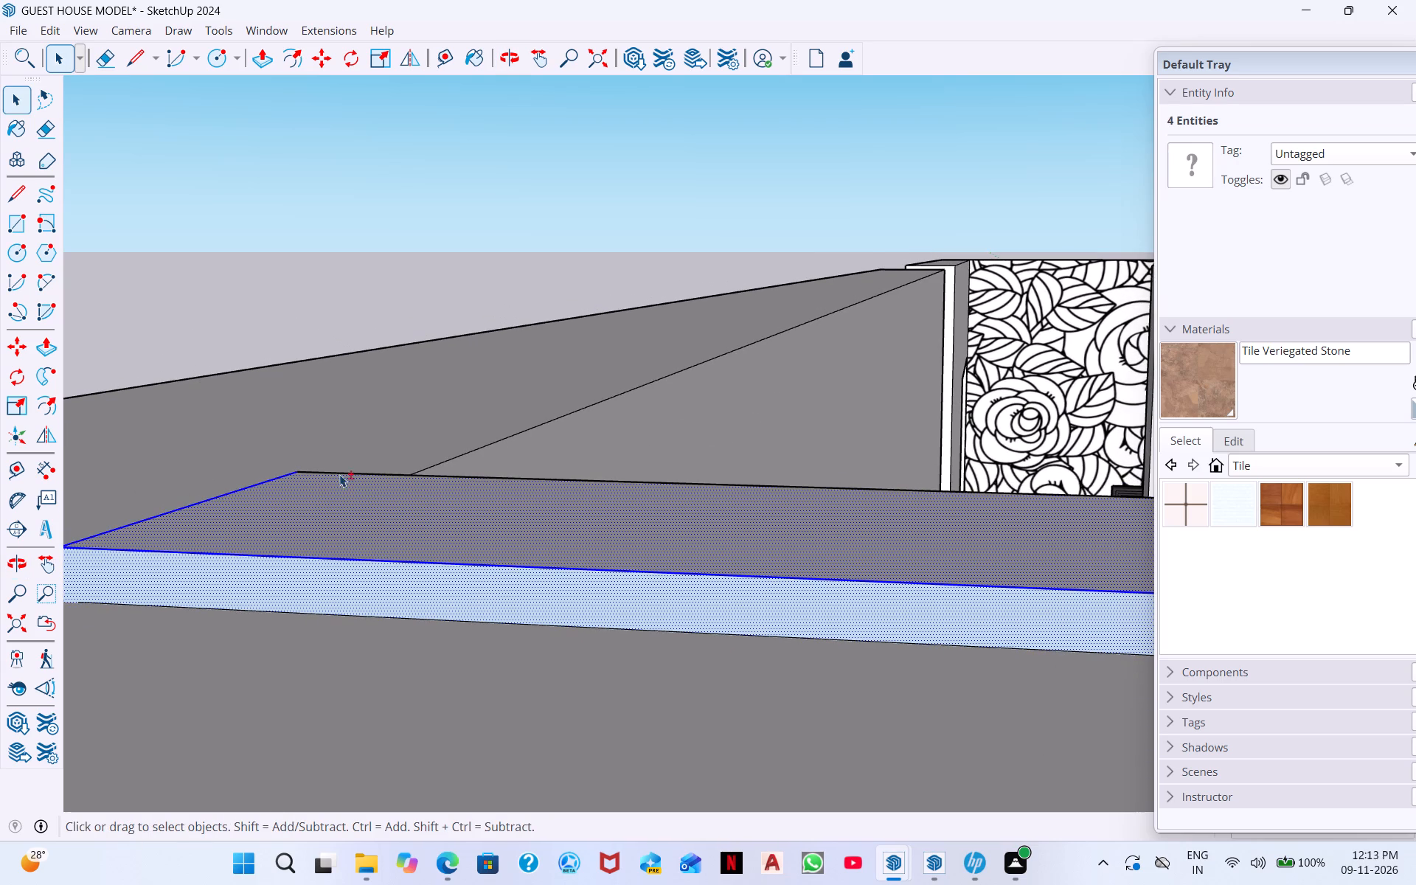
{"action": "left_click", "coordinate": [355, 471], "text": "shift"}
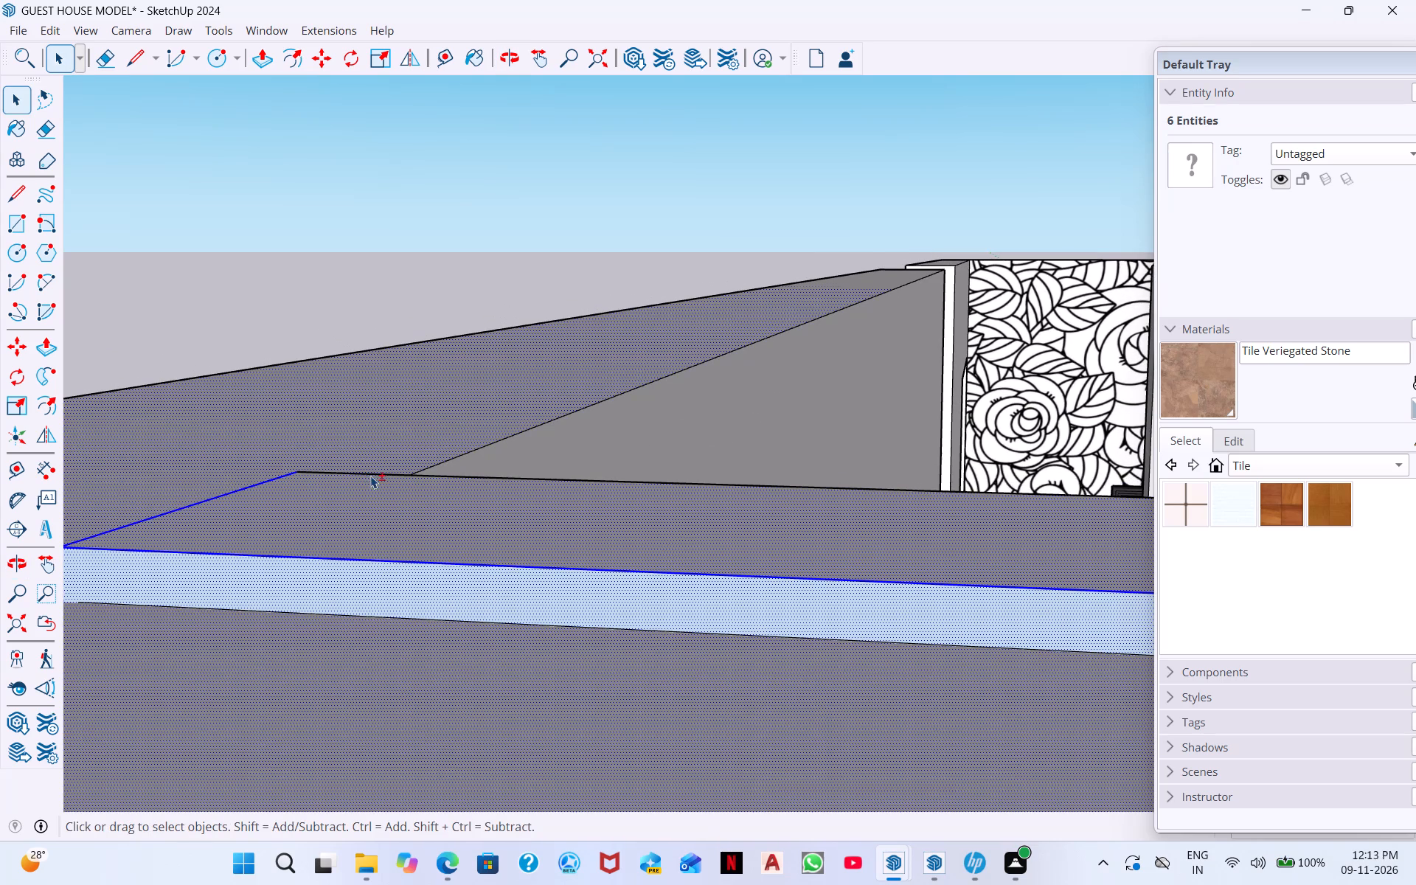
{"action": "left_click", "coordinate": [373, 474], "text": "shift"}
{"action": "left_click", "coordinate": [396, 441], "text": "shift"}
Examine the strip and patterned end wall from inside and outside, up to the strip's other end.
{"action": "scroll", "coordinate": [420, 647], "scroll_direction": "down", "scroll_amount": 2, "text": "shift"}
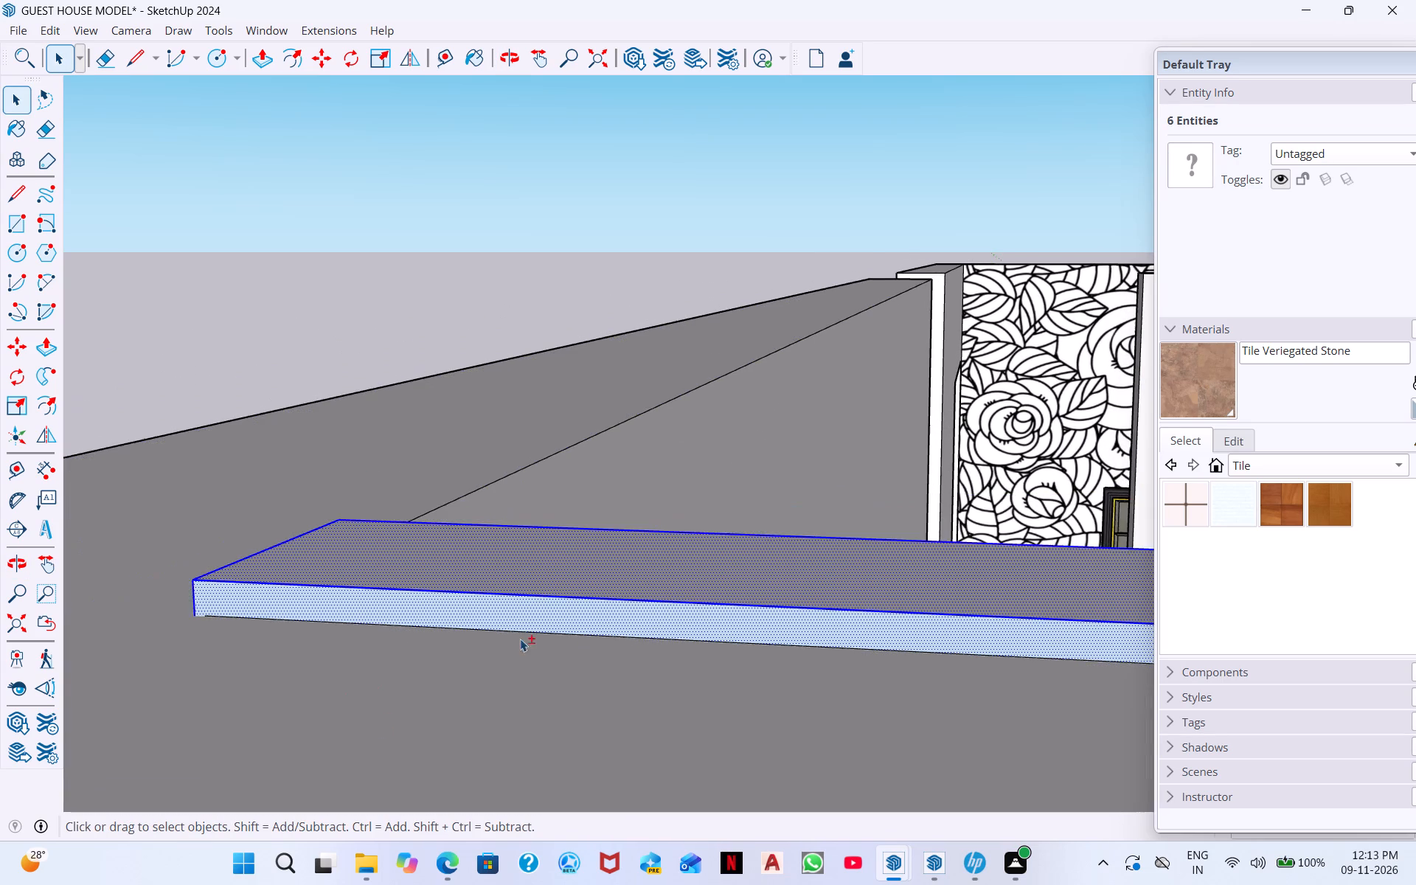
{"action": "scroll", "coordinate": [520, 639], "scroll_direction": "down", "scroll_amount": 6, "text": "shift"}
{"action": "middle_click_drag", "start_coordinate": [640, 569], "coordinate": [195, 536]}
{"action": "scroll", "coordinate": [558, 545], "scroll_direction": "down", "scroll_amount": 9}
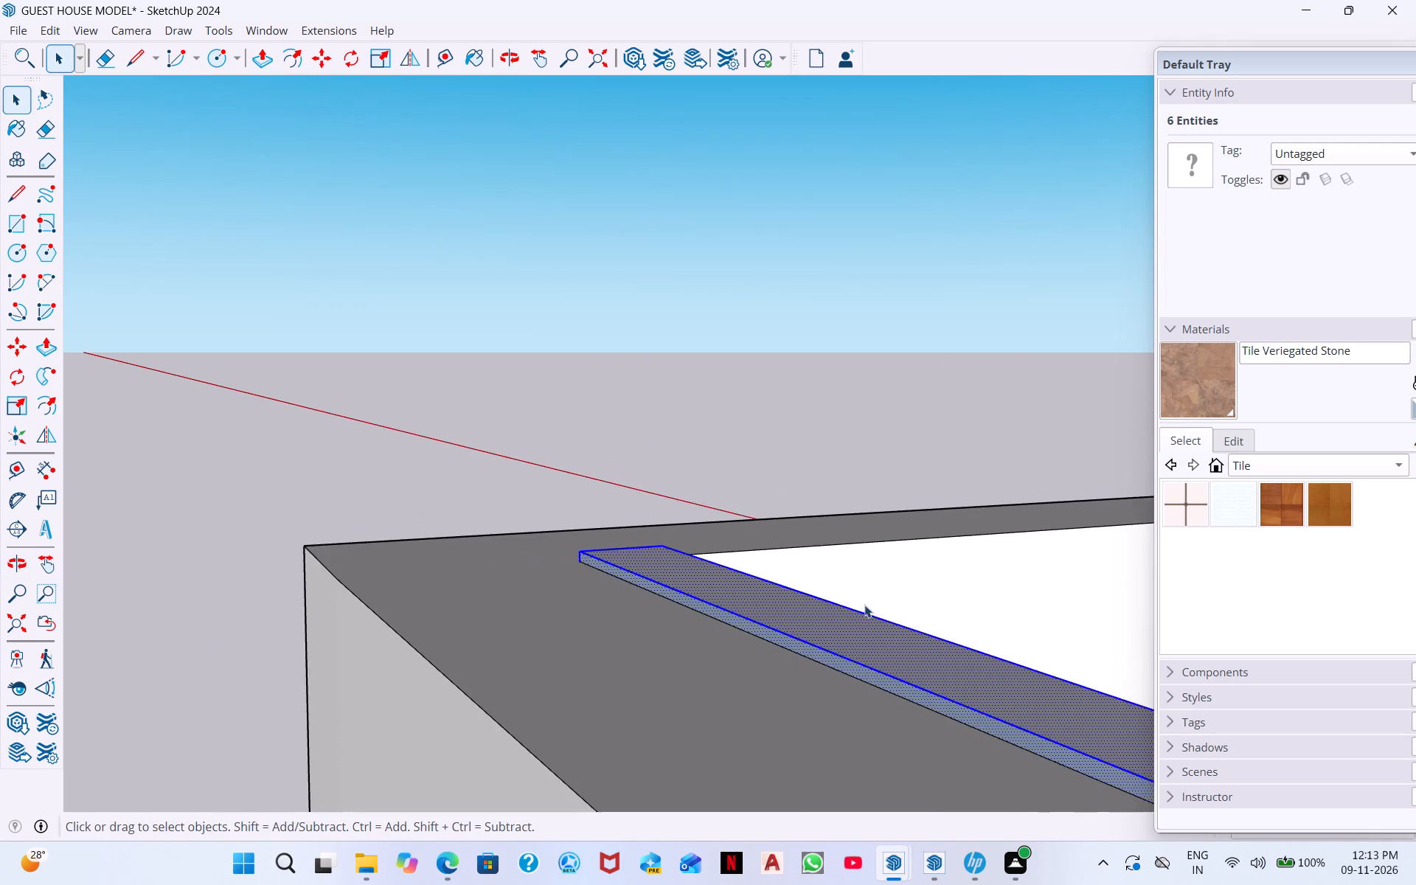
{"action": "scroll", "coordinate": [864, 605], "scroll_direction": "down", "scroll_amount": 17}
{"action": "middle_click_drag", "start_coordinate": [1033, 685], "coordinate": [1032, 708]}
{"action": "middle_click_drag", "start_coordinate": [1047, 735], "coordinate": [601, 619]}
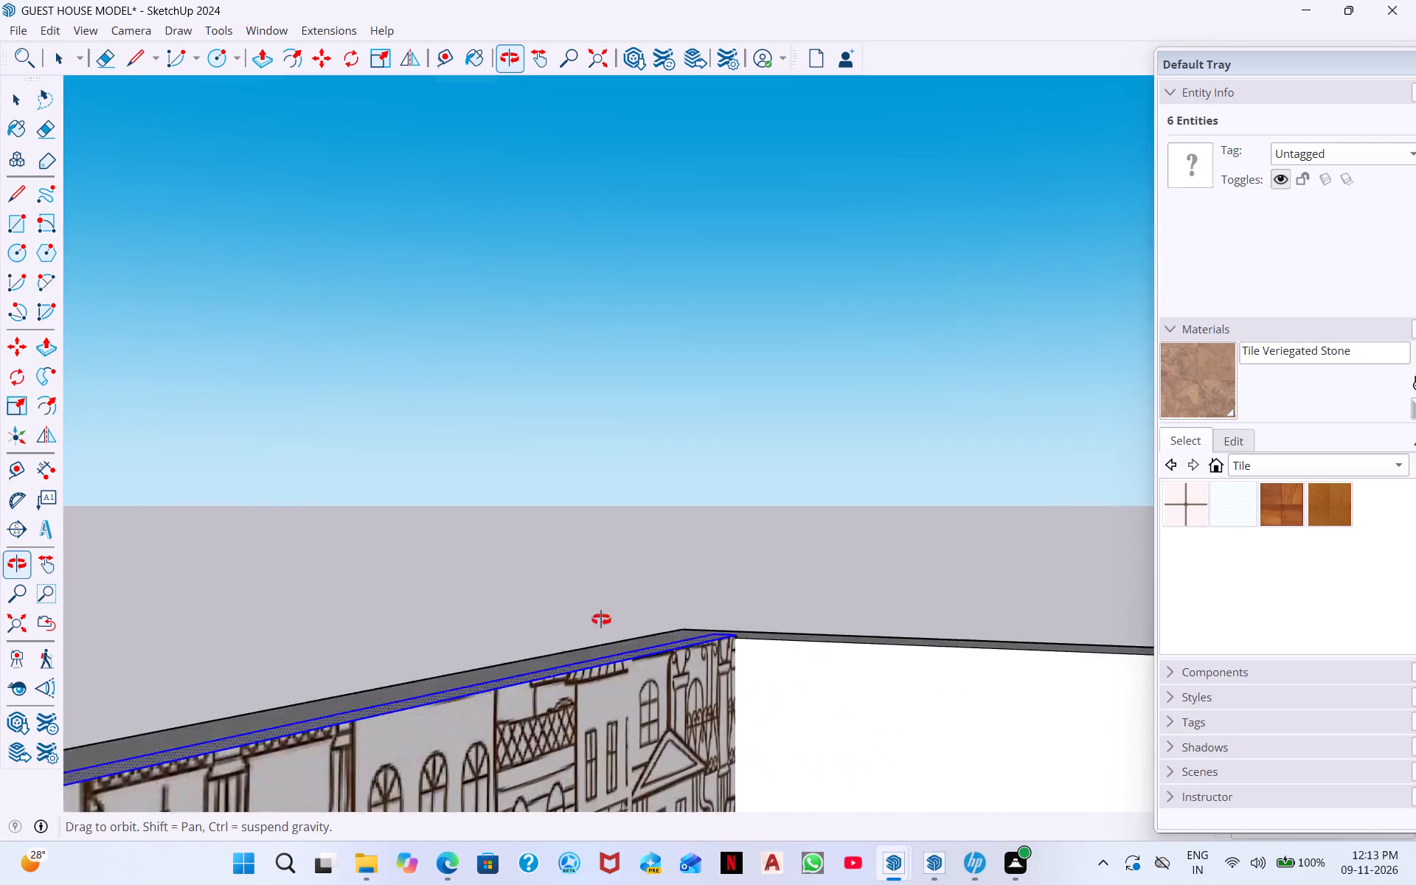
{"action": "middle_click_drag", "start_coordinate": [601, 619], "coordinate": [755, 591]}
{"action": "scroll", "coordinate": [742, 614], "scroll_direction": "down", "scroll_amount": 7}
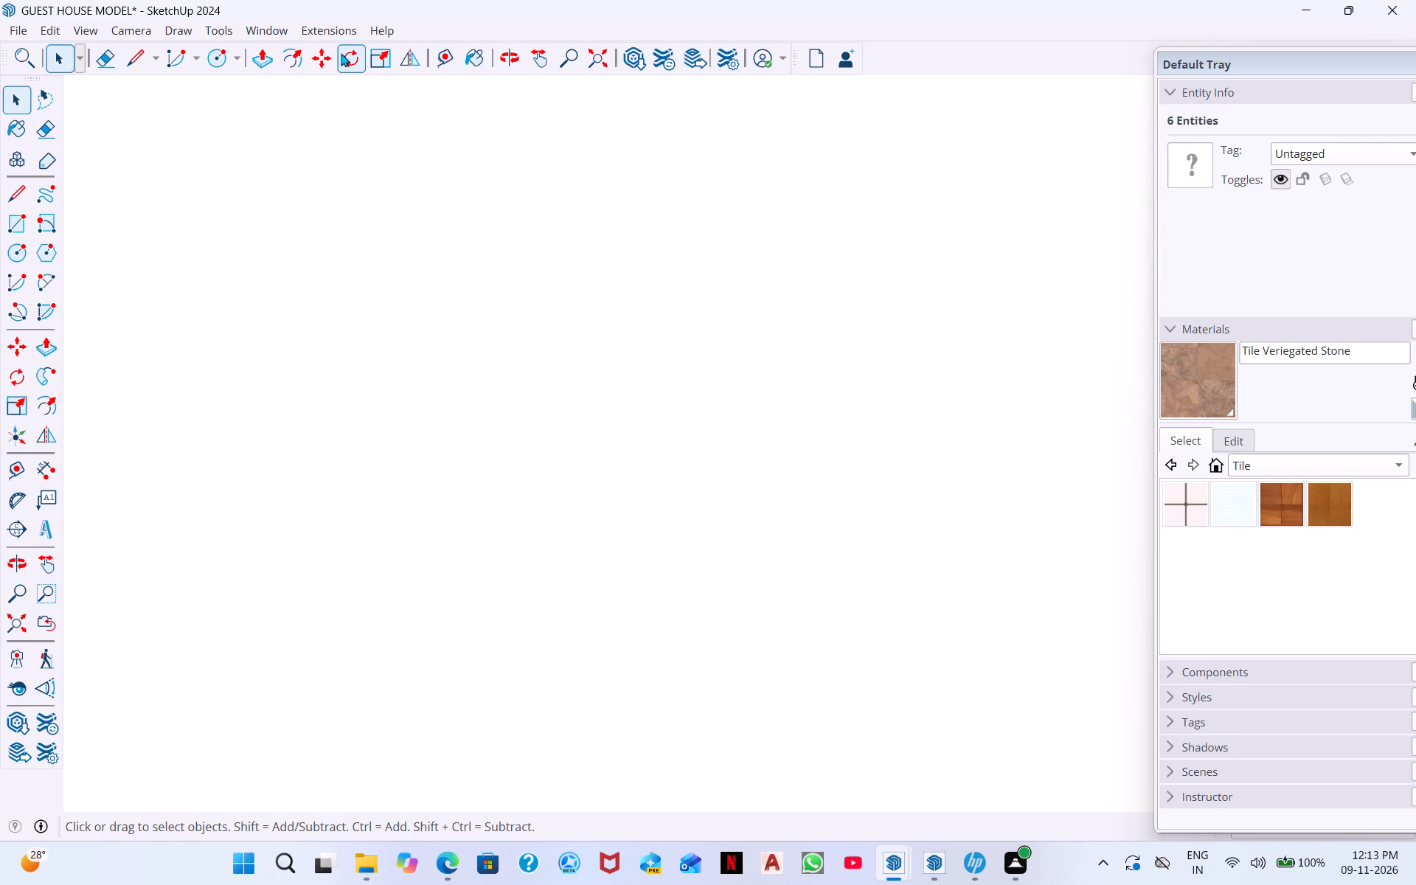
{"action": "left_click", "coordinate": [600, 52]}
{"action": "scroll", "coordinate": [616, 313], "scroll_direction": "down", "scroll_amount": 3}
{"action": "middle_click_drag", "start_coordinate": [618, 420], "coordinate": [549, 531]}
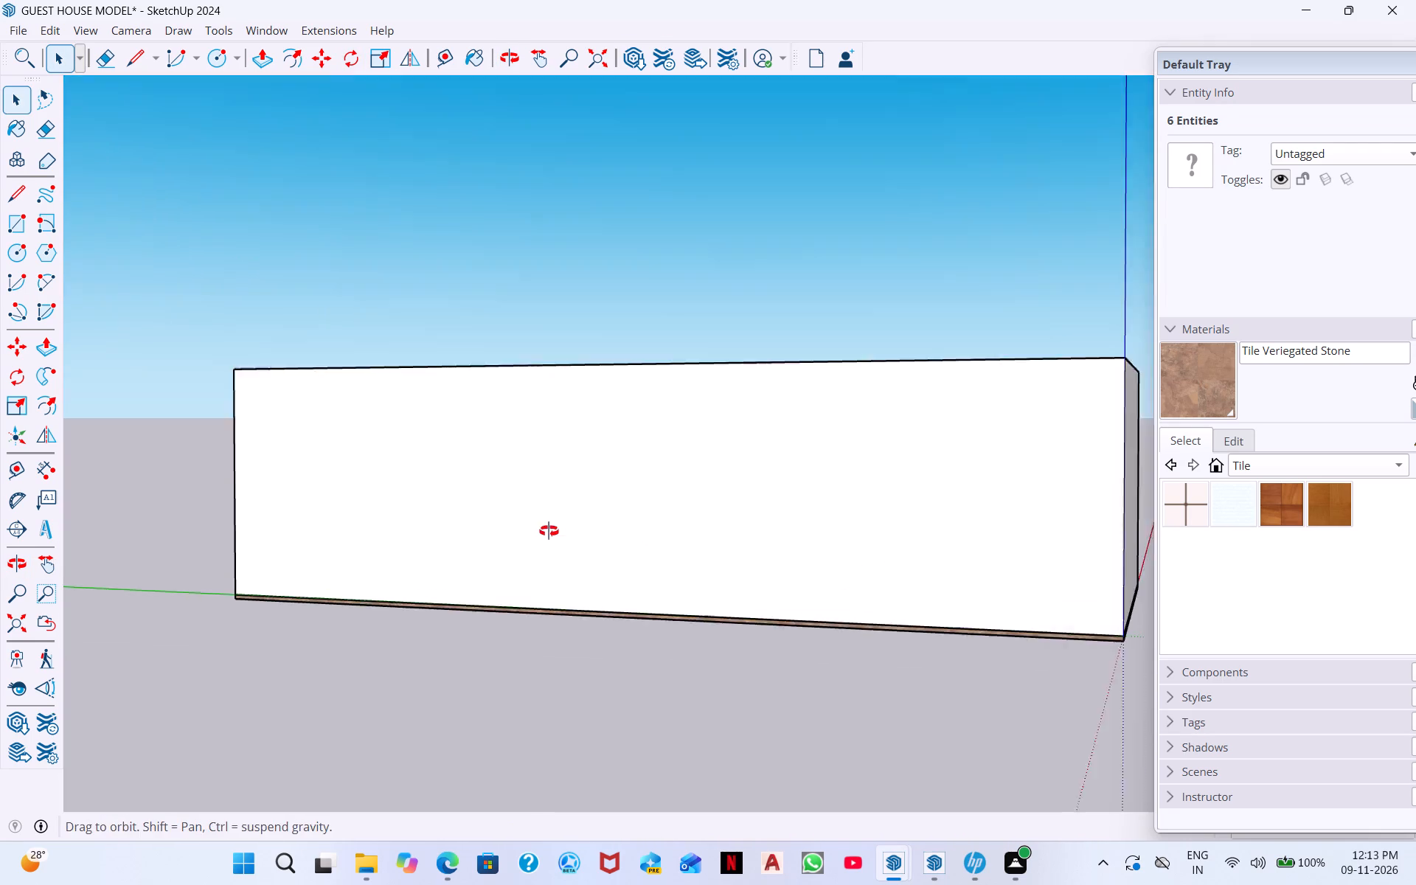
{"action": "middle_click_drag", "start_coordinate": [549, 531], "coordinate": [538, 555]}
{"action": "middle_click_drag", "start_coordinate": [761, 452], "coordinate": [603, 605]}
{"action": "scroll", "coordinate": [428, 381], "scroll_direction": "up", "scroll_amount": 9}
{"action": "scroll", "coordinate": [266, 364], "scroll_direction": "up", "scroll_amount": 3, "text": "shift"}
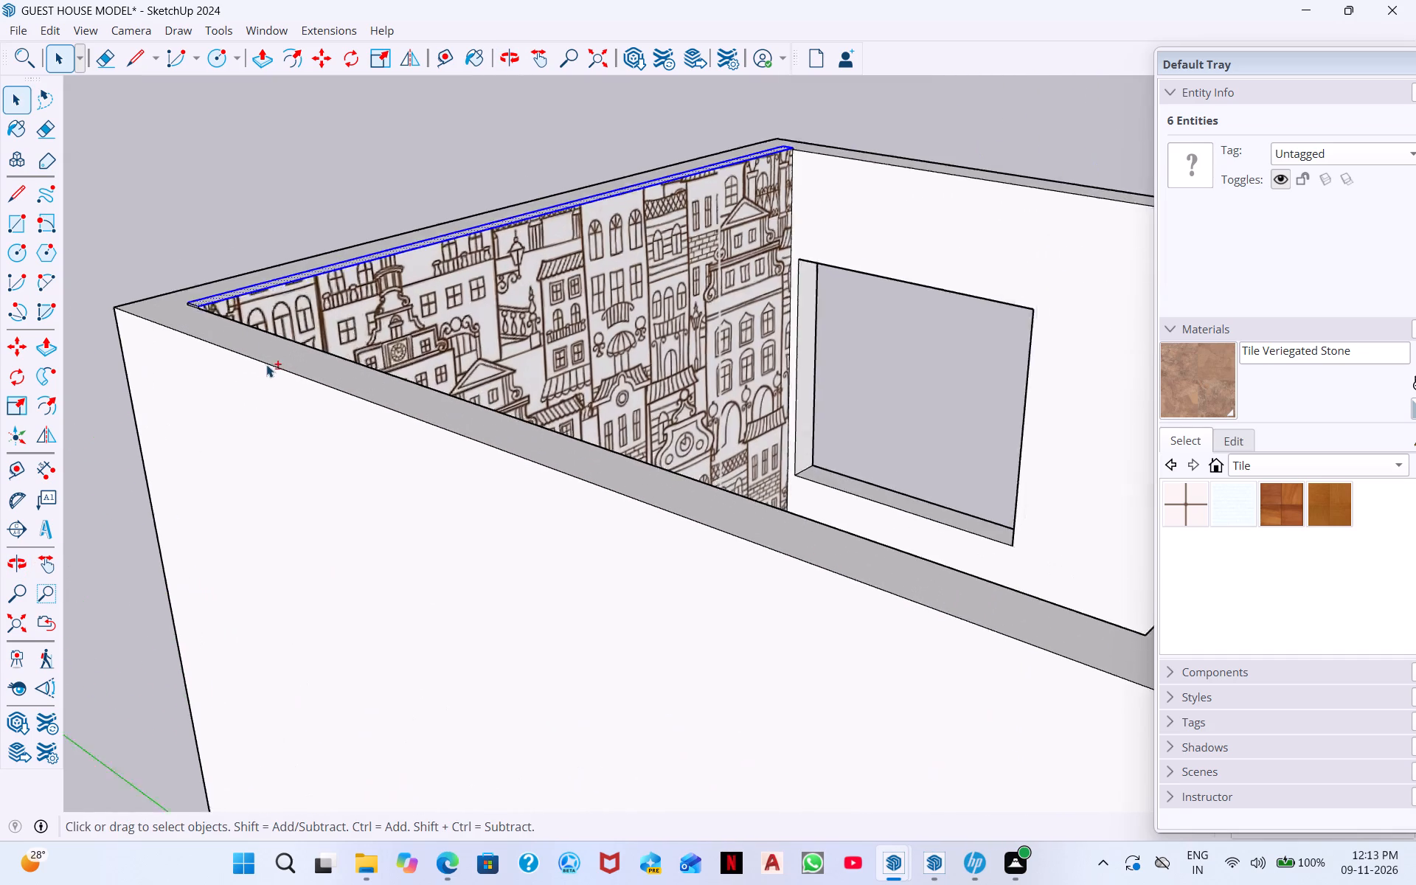
{"action": "scroll", "coordinate": [266, 364], "scroll_direction": "up", "scroll_amount": 4, "text": "shift"}
{"action": "scroll", "coordinate": [138, 263], "scroll_direction": "up", "scroll_amount": 20}
{"action": "middle_click_drag", "start_coordinate": [168, 285], "coordinate": [250, 269]}
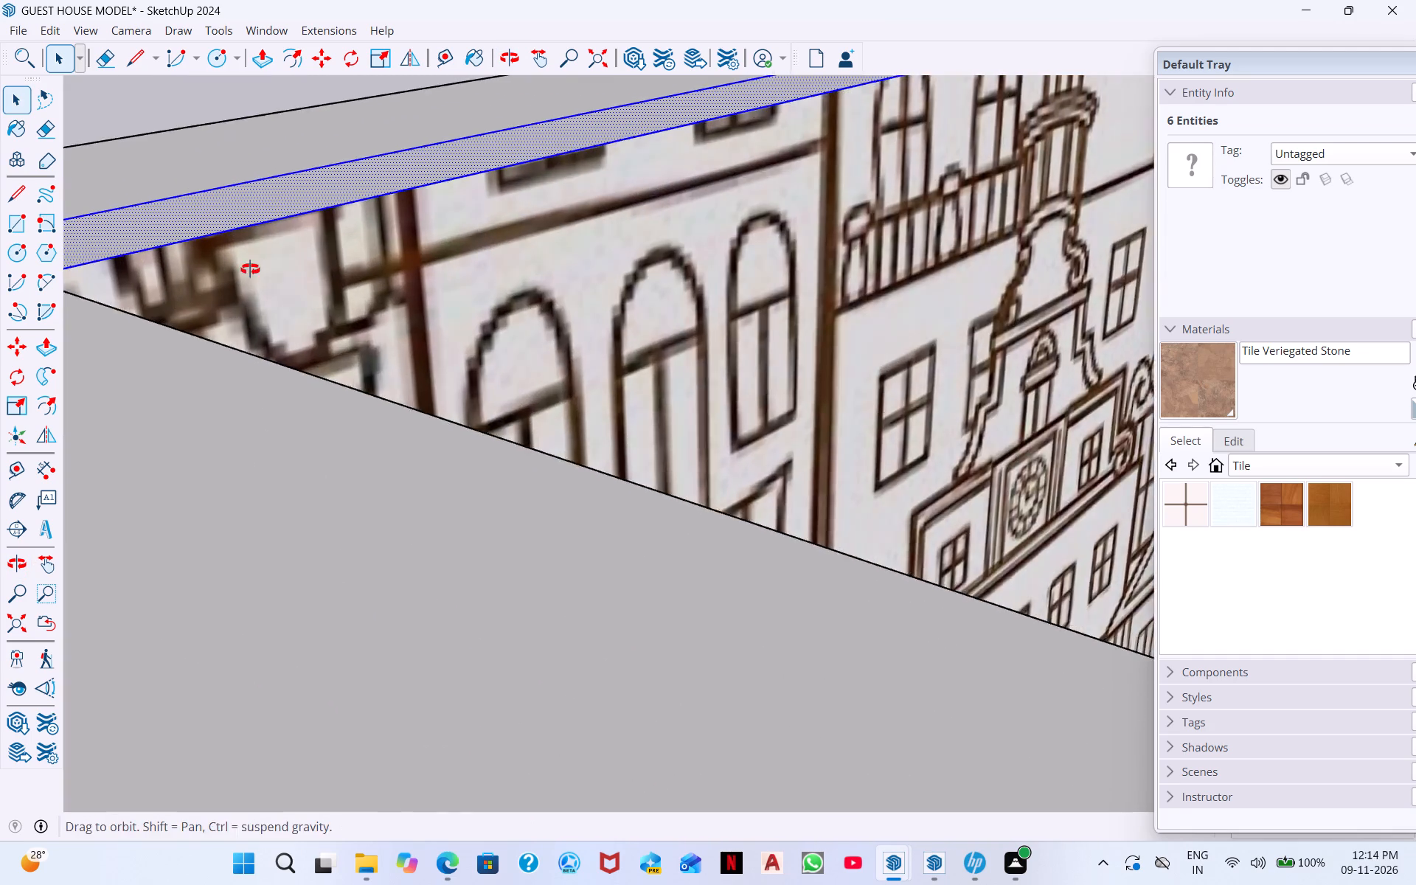
{"action": "middle_click_drag", "start_coordinate": [250, 269], "coordinate": [271, 263]}
Start a new selection with the living room end wall's patterned face and its inner top edge.
{"action": "left_click", "coordinate": [310, 316]}
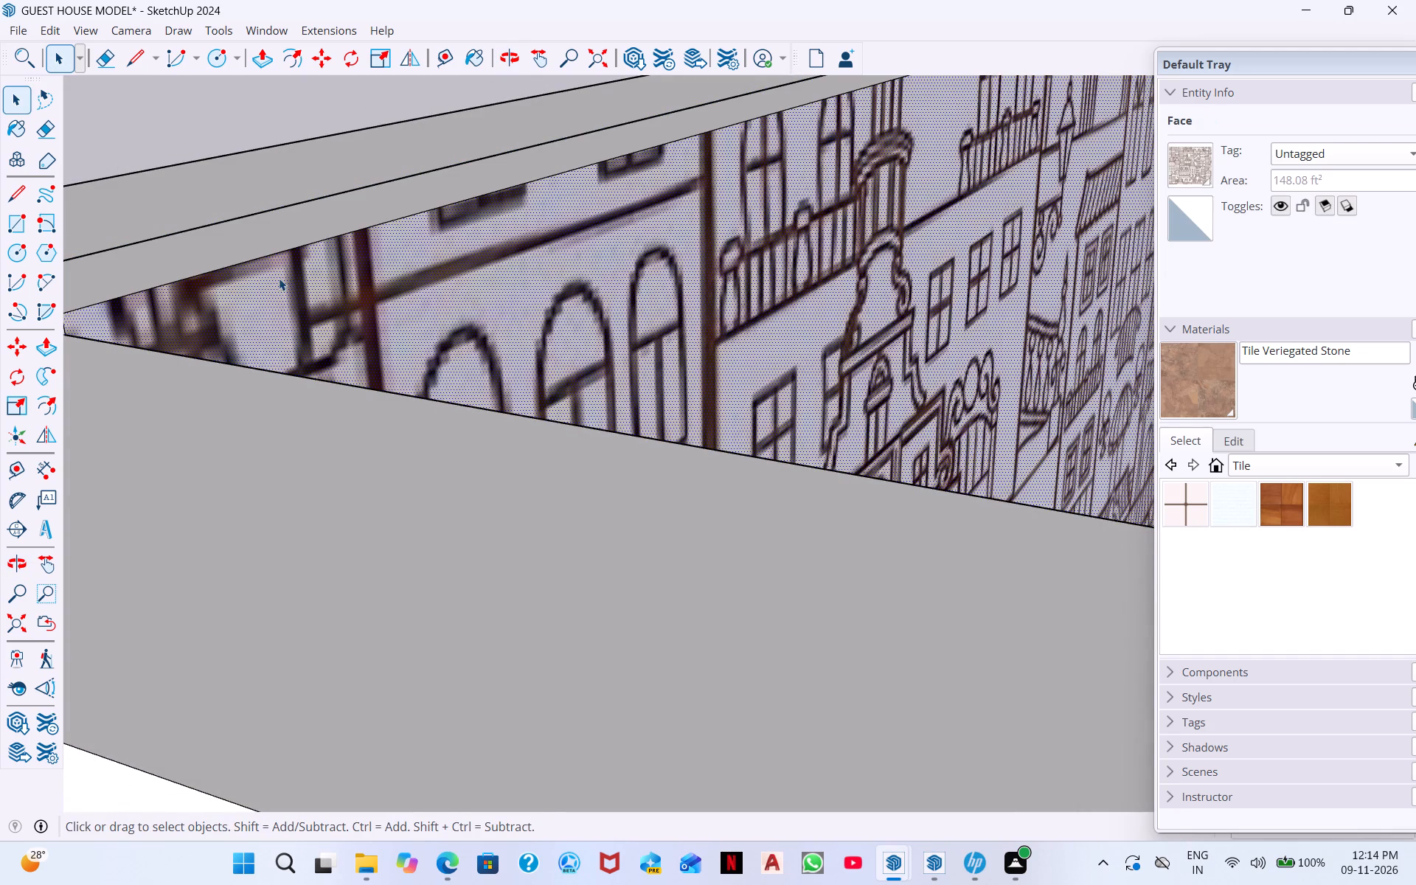
{"action": "left_click", "coordinate": [344, 296], "text": "shift"}
{"action": "left_click", "coordinate": [333, 277], "text": "shift"}
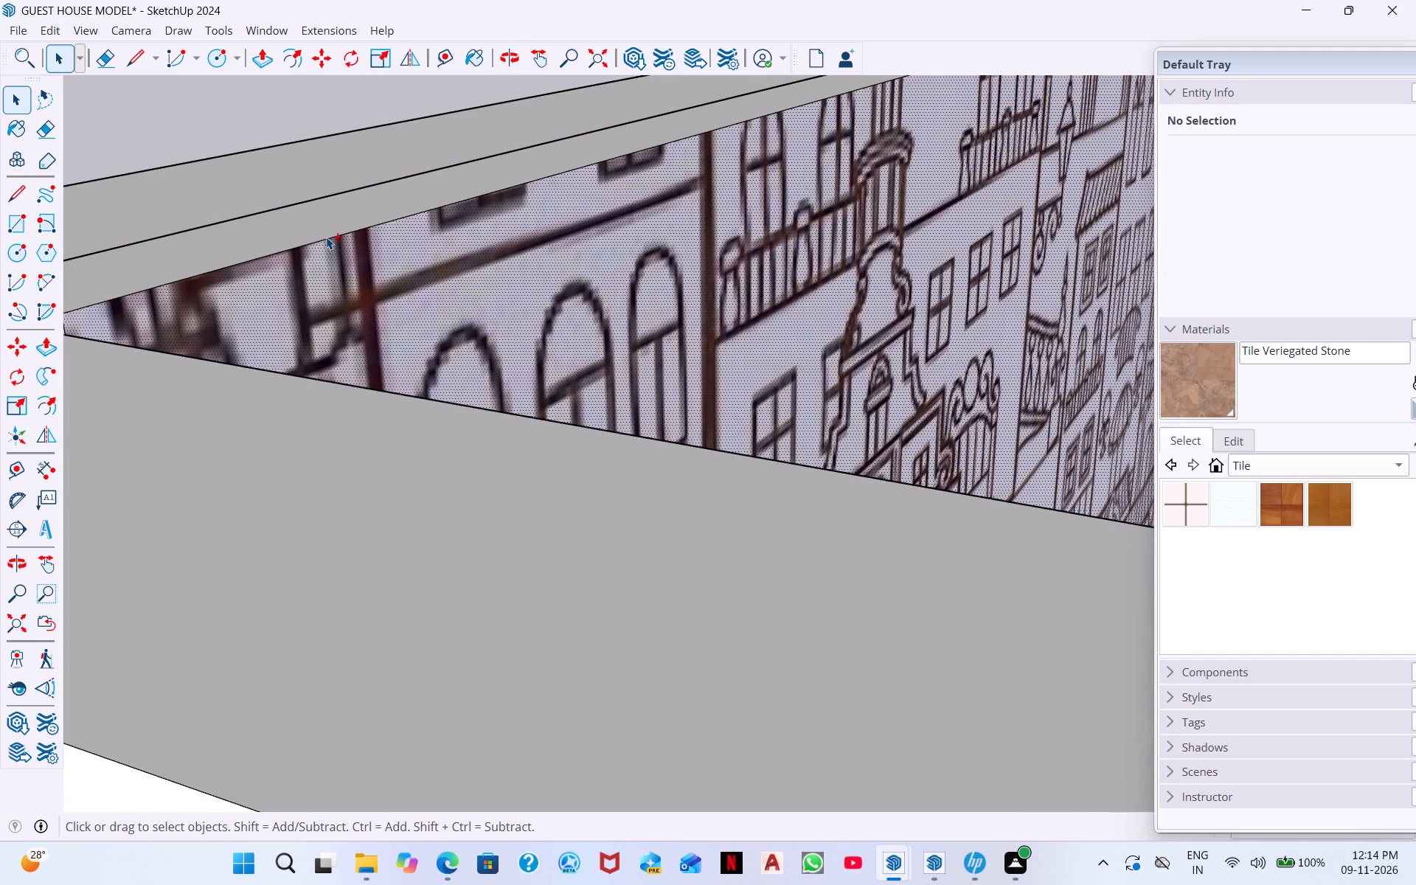
{"action": "left_click", "coordinate": [326, 236], "text": "shift"}
{"action": "scroll", "coordinate": [345, 235], "scroll_direction": "up", "scroll_amount": 5, "text": "shift"}
{"action": "left_click_drag", "start_coordinate": [374, 248], "coordinate": [352, 242], "text": "shift"}
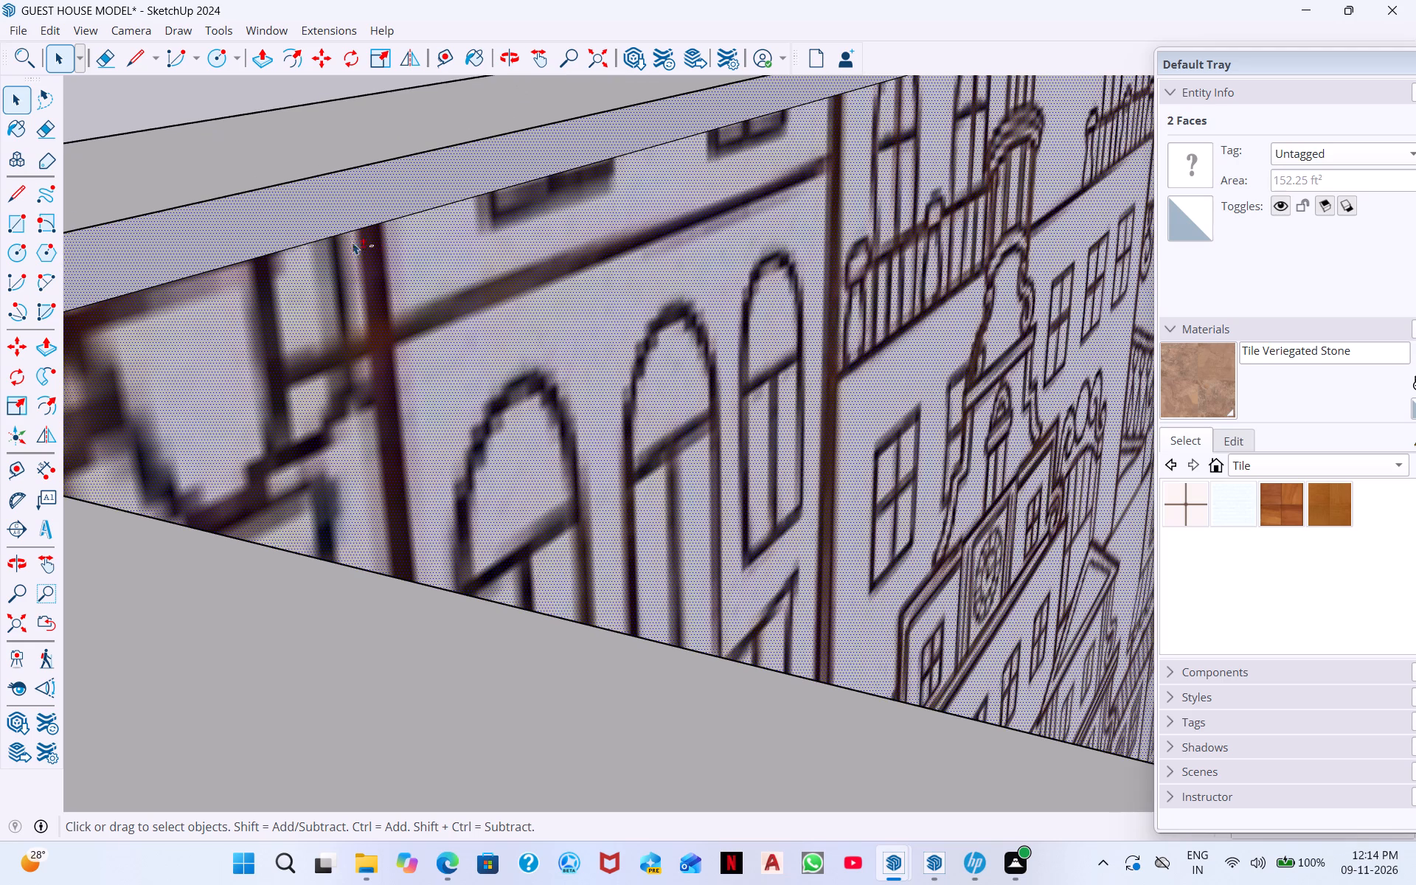
{"action": "left_click_drag", "start_coordinate": [352, 242], "coordinate": [332, 230], "text": "shift"}
{"action": "left_click", "coordinate": [395, 333], "text": "shift"}
{"action": "scroll", "coordinate": [381, 299], "scroll_direction": "down", "scroll_amount": 2, "text": "shift"}
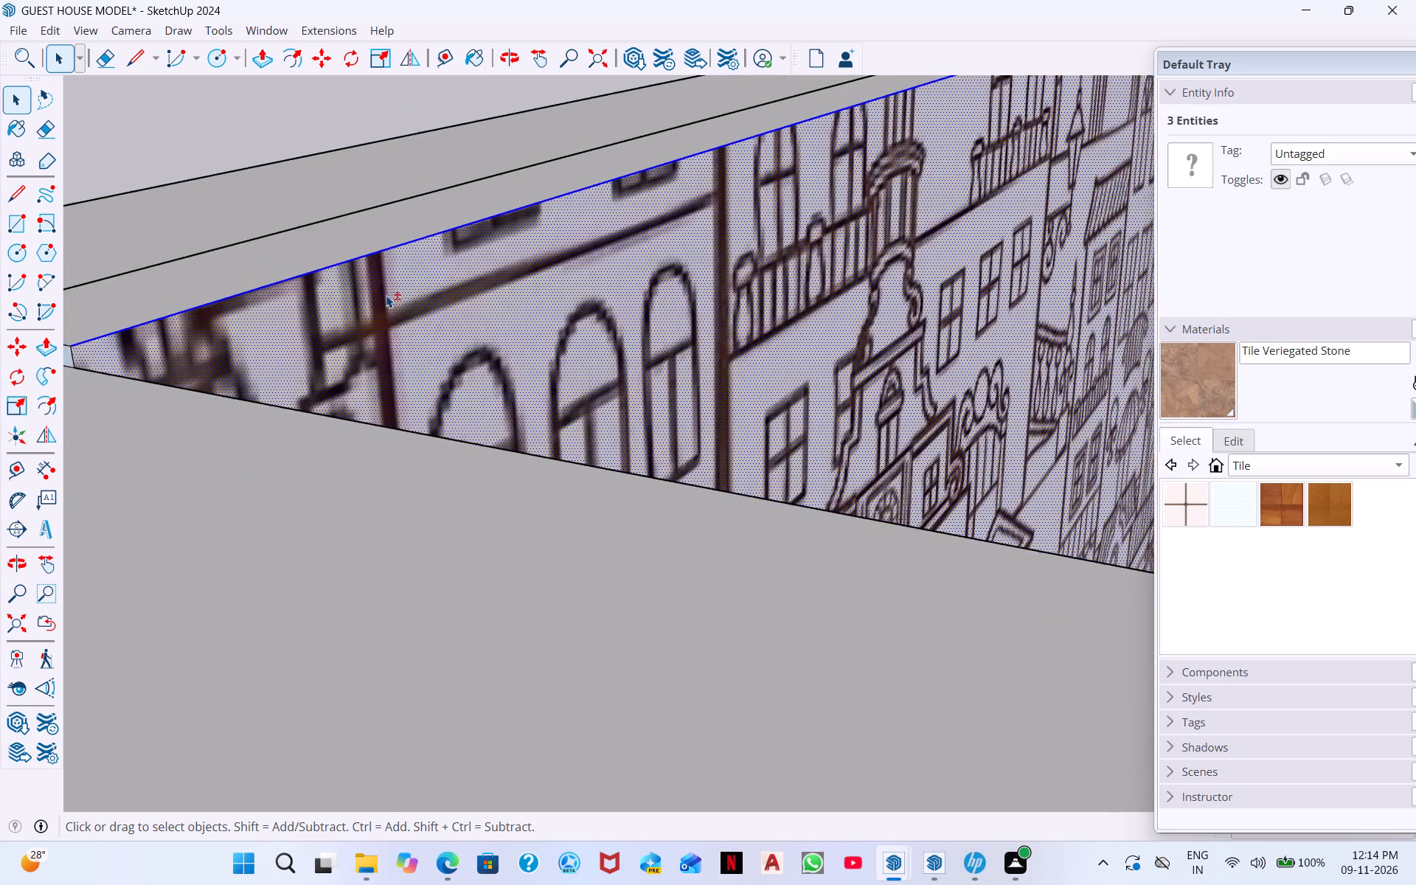
{"action": "scroll", "coordinate": [386, 295], "scroll_direction": "down", "scroll_amount": 12, "text": "shift"}
{"action": "scroll", "coordinate": [291, 310], "scroll_direction": "up", "scroll_amount": 10, "text": "shift"}
{"action": "scroll", "coordinate": [173, 369], "scroll_direction": "up", "scroll_amount": 1, "text": "shift"}
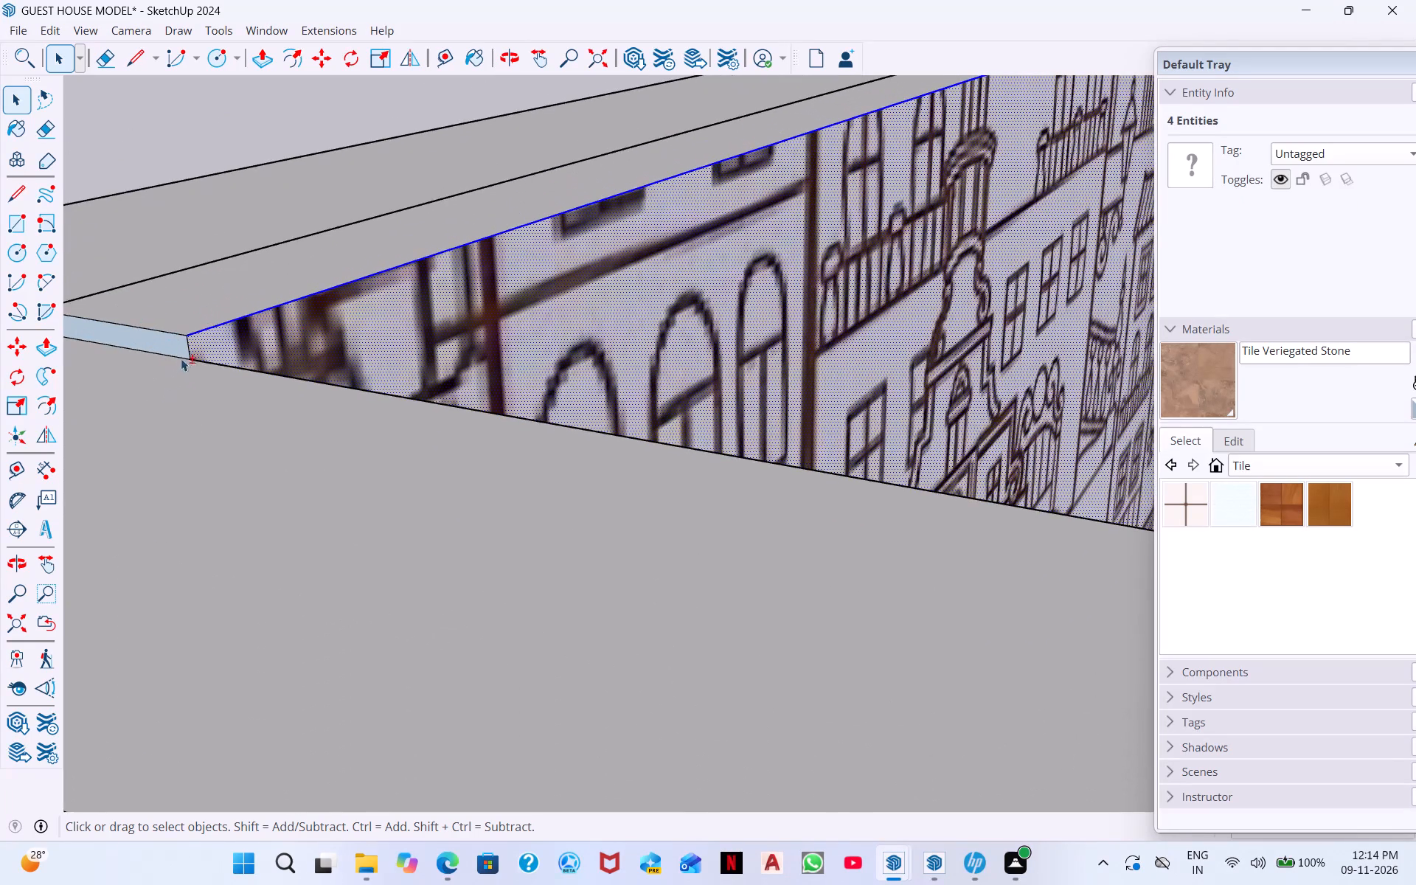
Add the strip's near end face, both short vertical edges, end top edge, top face and outer top edge to the selection.
{"action": "middle_click_drag", "start_coordinate": [183, 357], "coordinate": [563, 320], "text": "shift"}
{"action": "left_click", "coordinate": [524, 299], "text": "shift"}
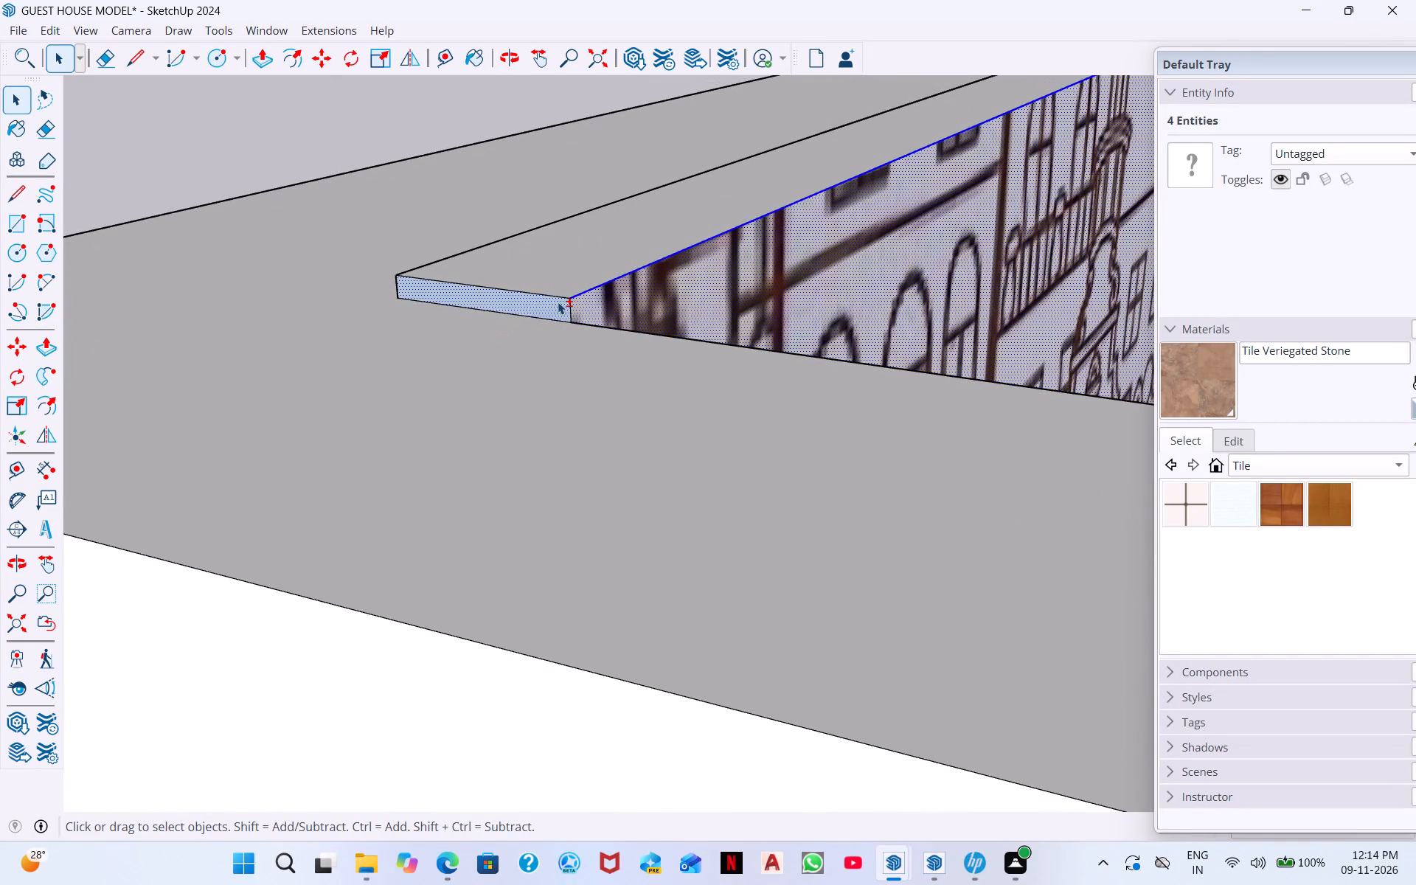
{"action": "left_click", "coordinate": [570, 310], "text": "shift"}
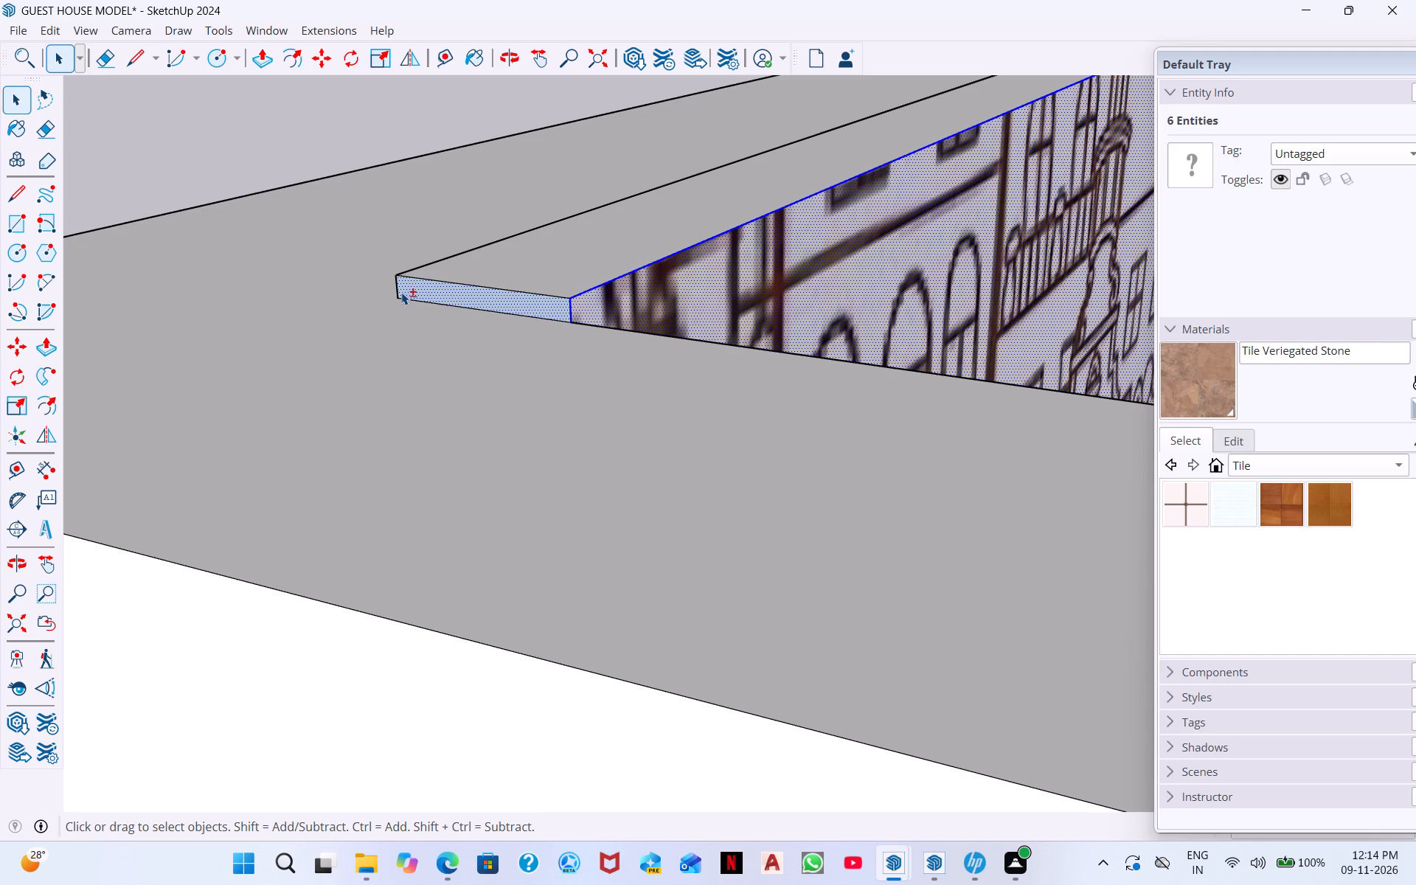
{"action": "left_click", "coordinate": [398, 288], "text": "shift"}
{"action": "left_click", "coordinate": [456, 277], "text": "shift"}
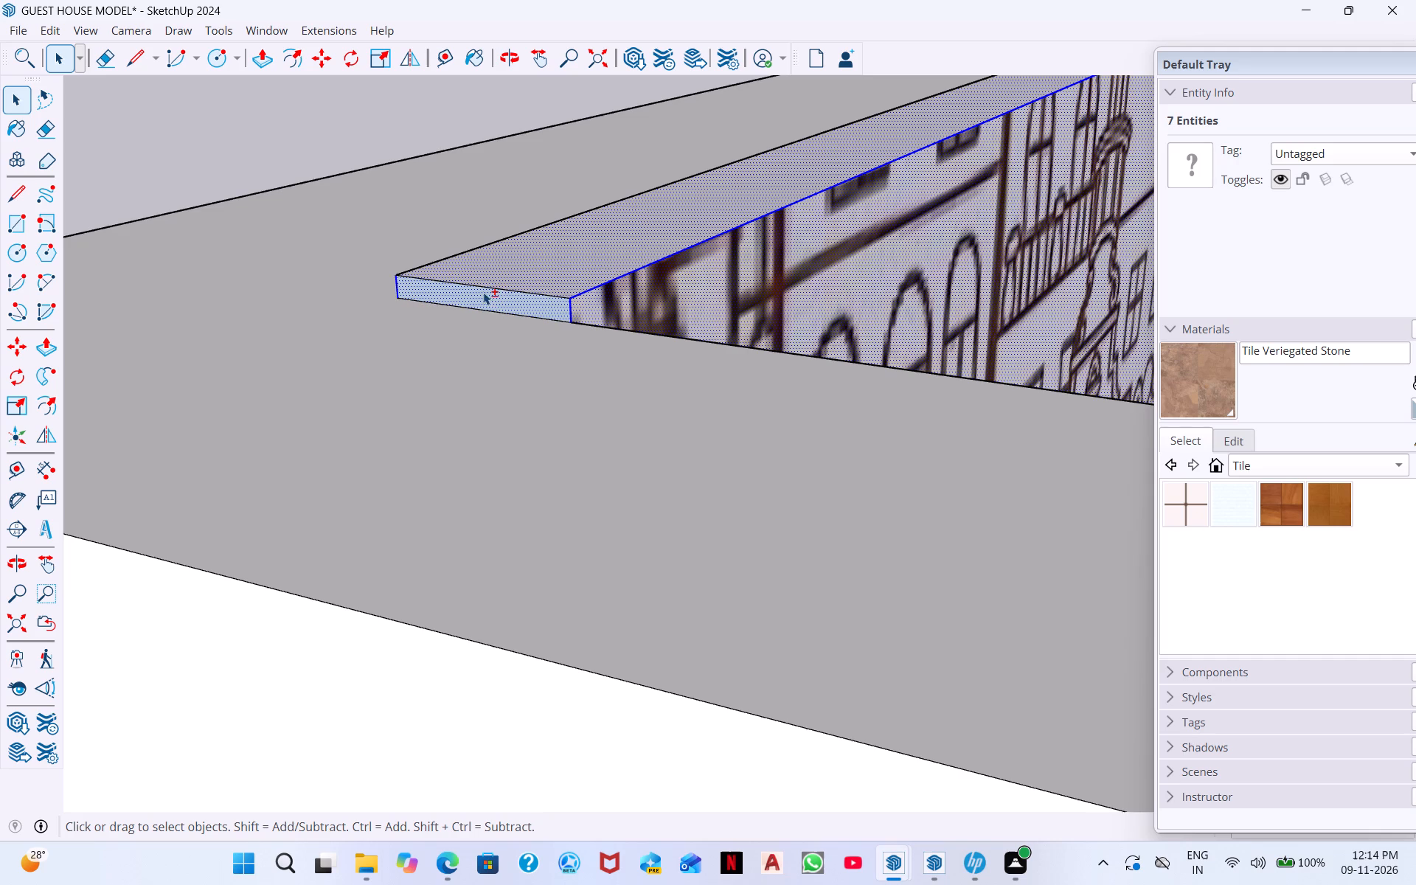
{"action": "left_click", "coordinate": [498, 286], "text": "shift"}
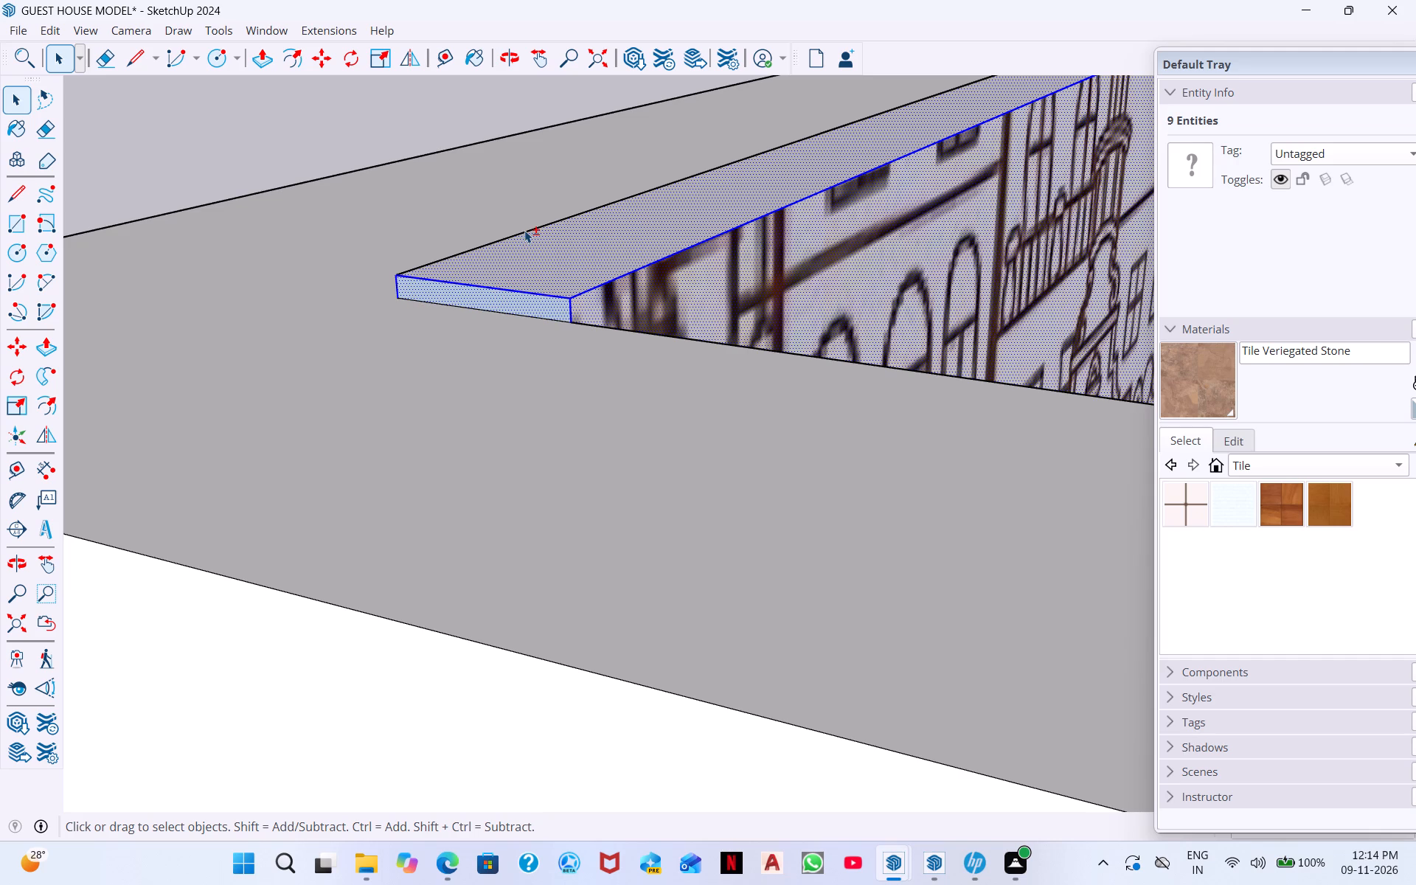
{"action": "left_click", "coordinate": [524, 230], "text": "shift"}
Add the top edge and end face at the strip's opposite end to the selection.
{"action": "scroll", "coordinate": [594, 237], "scroll_direction": "down", "scroll_amount": 5, "text": "shift"}
{"action": "middle_click_drag", "start_coordinate": [592, 249], "coordinate": [572, 285], "text": "shift"}
{"action": "middle_click", "coordinate": [805, 288], "text": "shift"}
{"action": "scroll", "coordinate": [805, 288], "scroll_direction": "down", "scroll_amount": 3, "text": "shift"}
{"action": "middle_click_drag", "start_coordinate": [1018, 249], "coordinate": [753, 298], "text": "shift"}
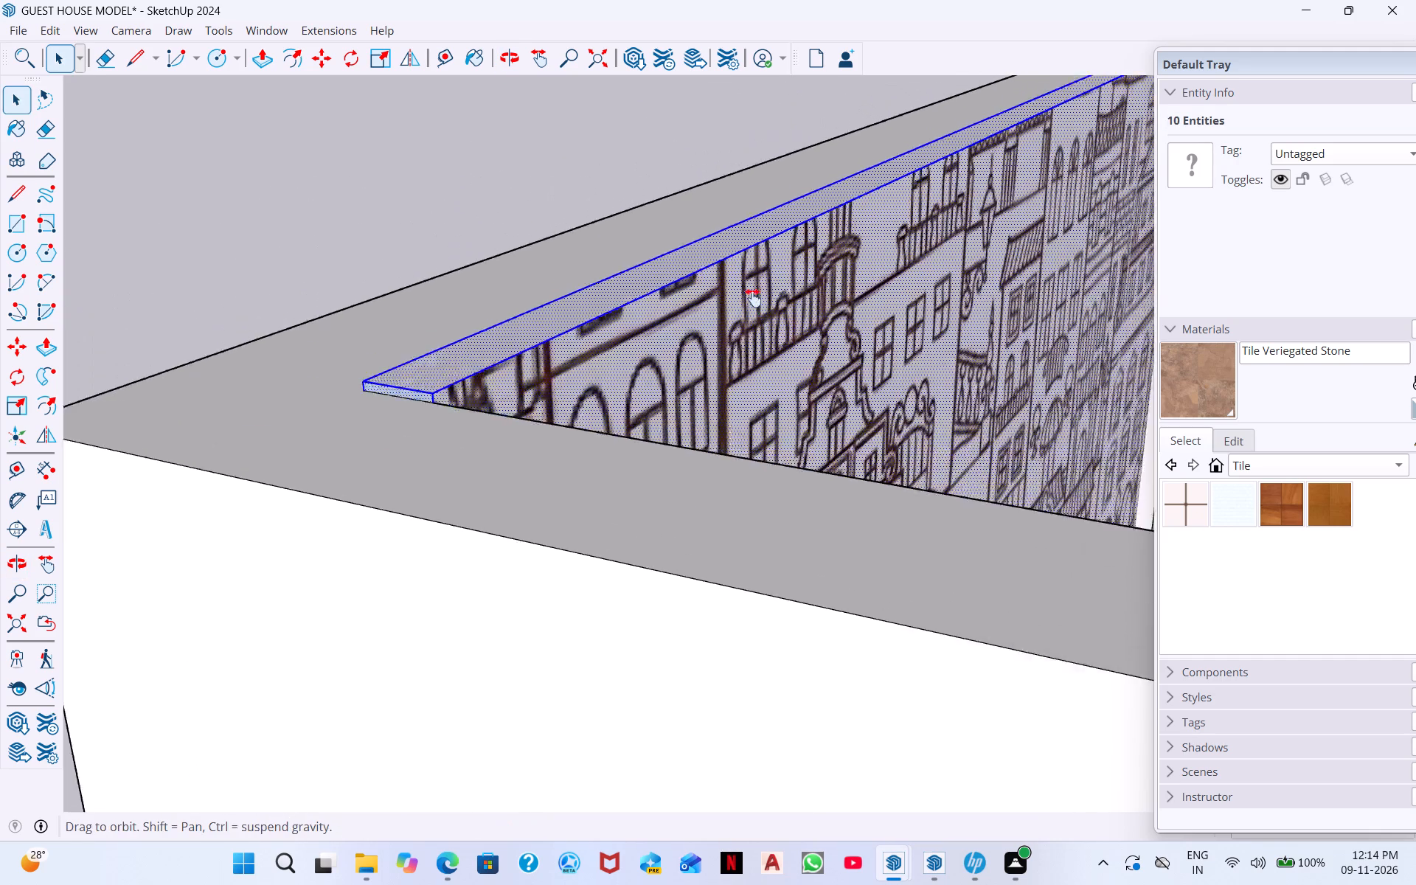
{"action": "middle_click_drag", "start_coordinate": [753, 298], "coordinate": [389, 670], "text": "shift"}
{"action": "middle_click_drag", "start_coordinate": [739, 348], "coordinate": [257, 672], "text": "shift"}
{"action": "scroll", "coordinate": [594, 476], "scroll_direction": "up", "scroll_amount": 2, "text": "shift"}
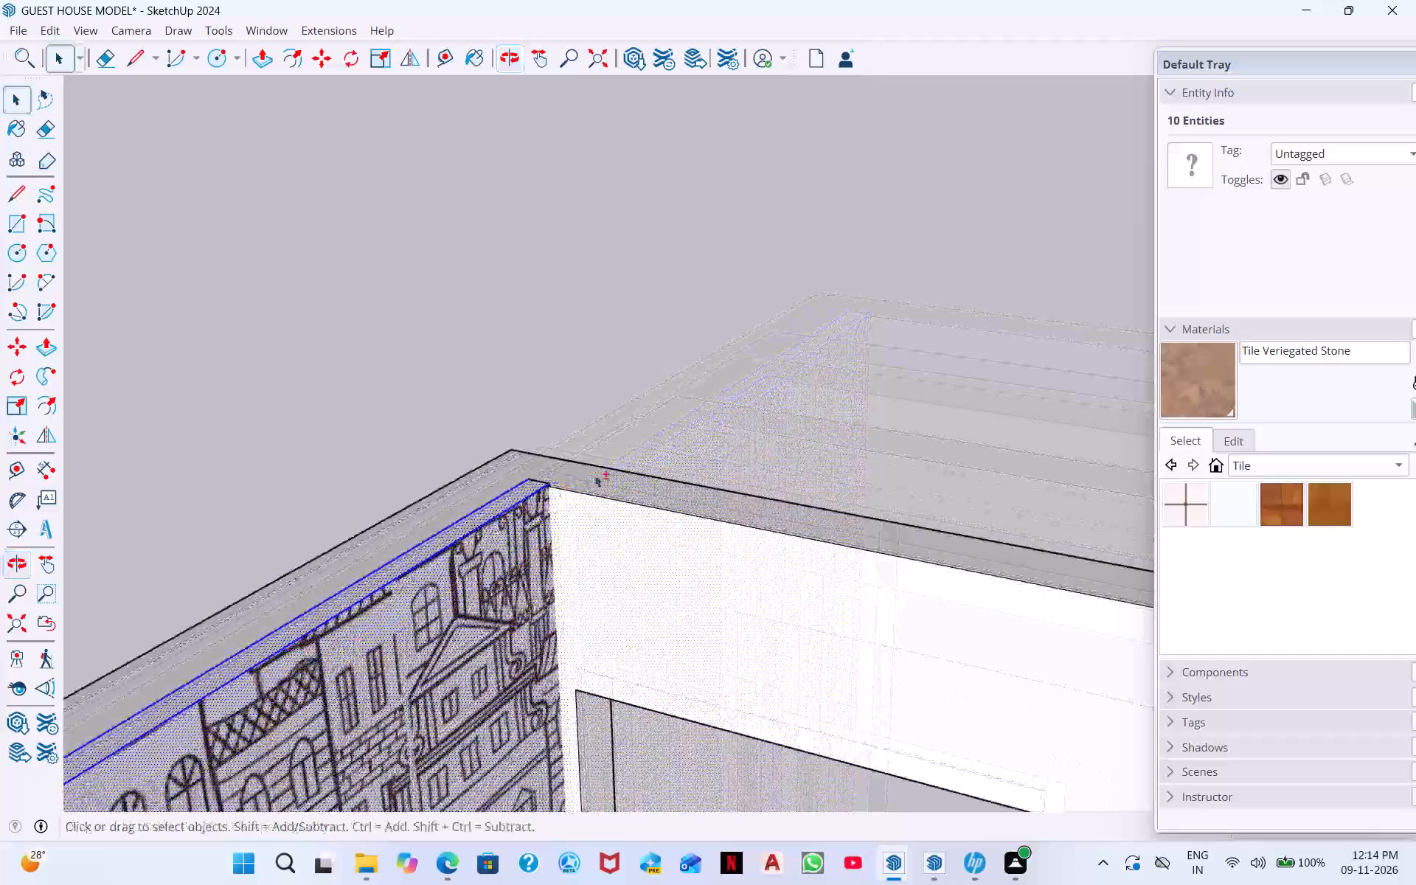
{"action": "scroll", "coordinate": [594, 474], "scroll_direction": "up", "scroll_amount": 3, "text": "shift"}
{"action": "scroll", "coordinate": [513, 507], "scroll_direction": "up", "scroll_amount": 12, "text": "shift"}
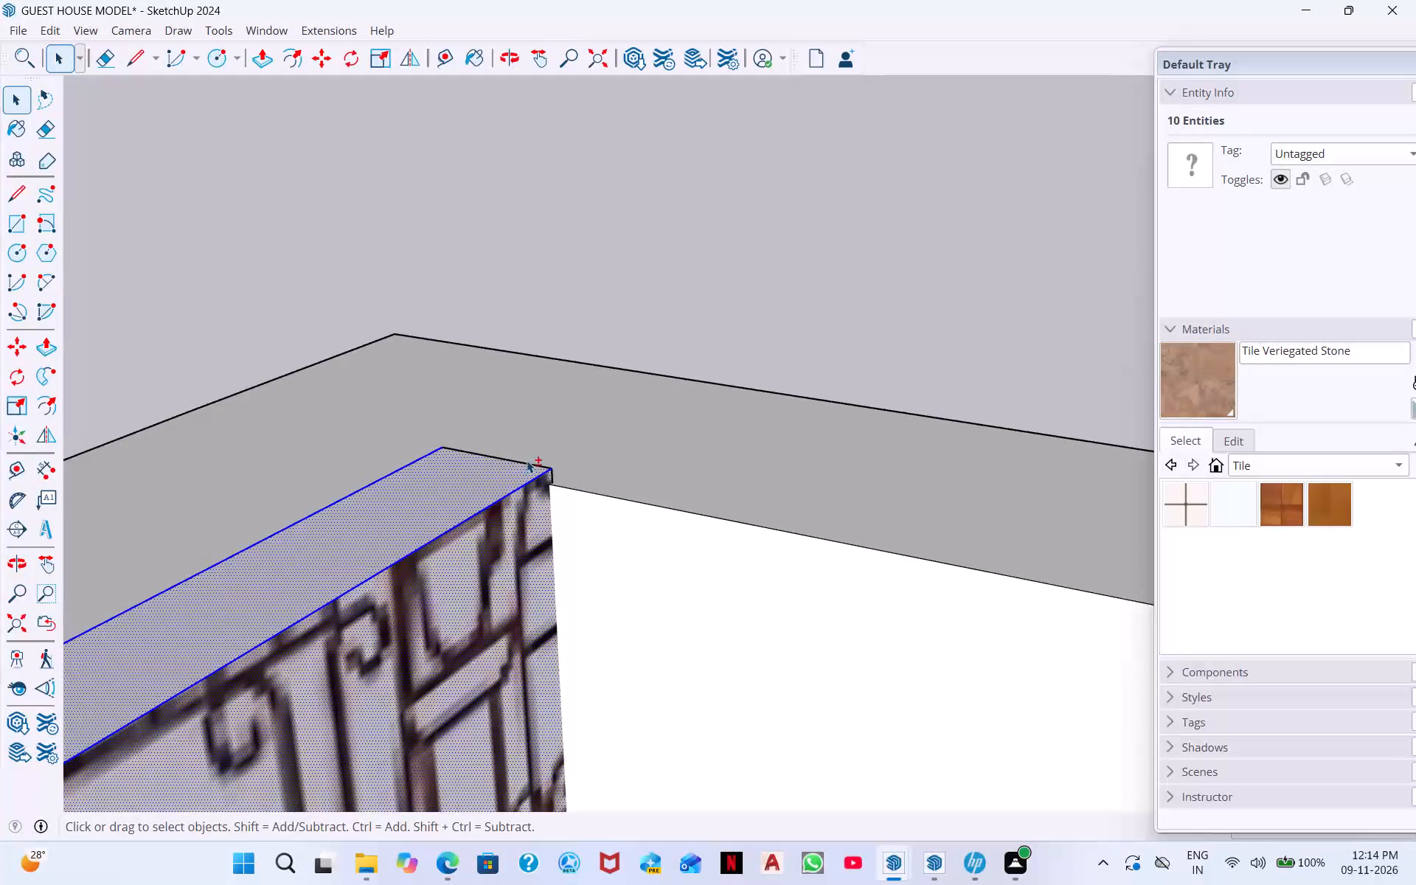
{"action": "double_click", "coordinate": [525, 462], "text": "shift"}
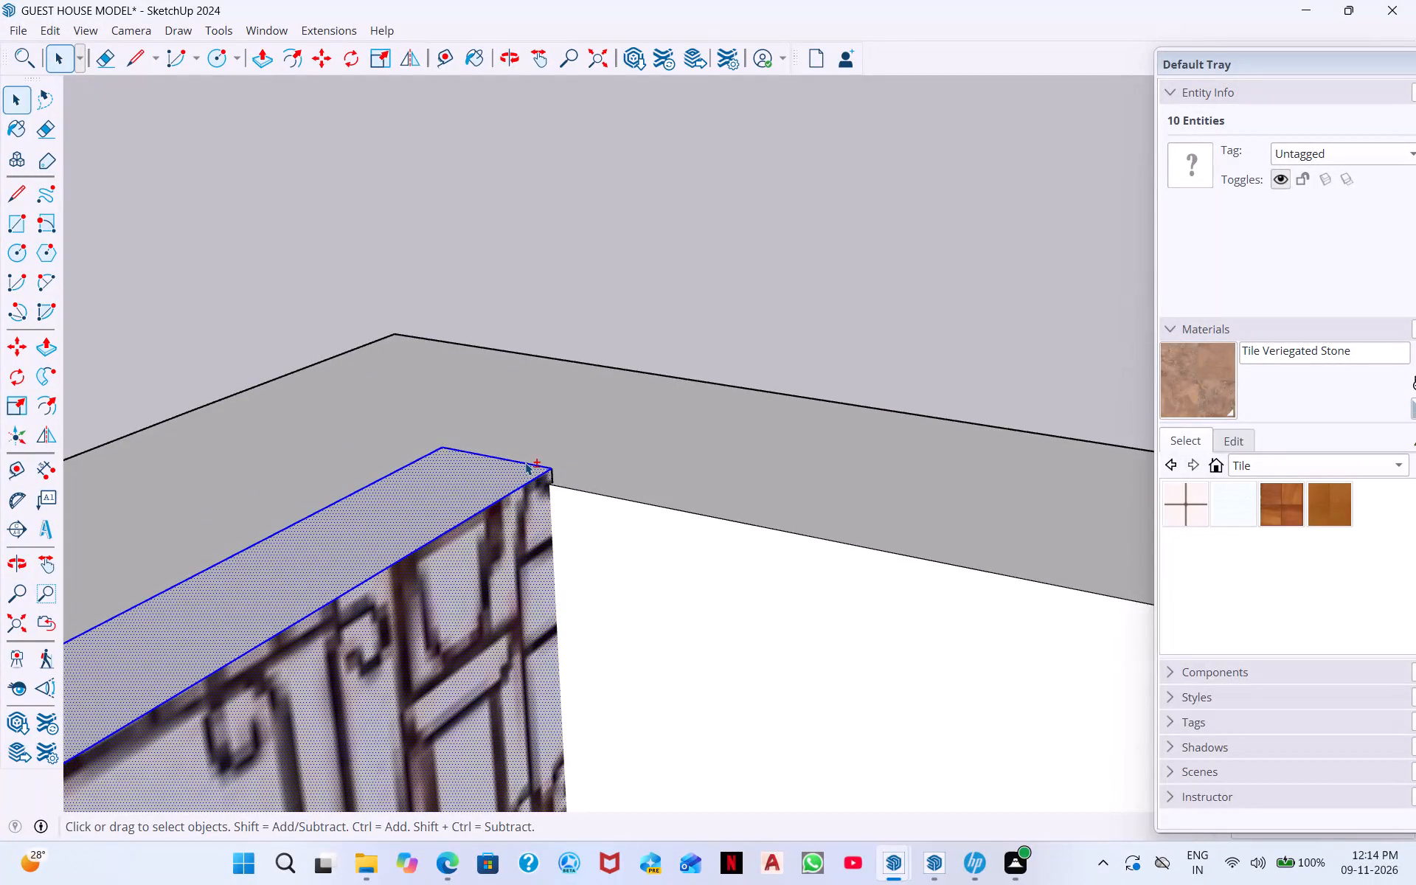
Add the two short vertical edges bordering the opposite end face to the selection.
{"action": "middle_click_drag", "start_coordinate": [550, 497], "coordinate": [302, 570], "text": "shift"}
{"action": "scroll", "coordinate": [599, 565], "scroll_direction": "down", "scroll_amount": 8}
{"action": "middle_click_drag", "start_coordinate": [948, 483], "coordinate": [156, 349]}
{"action": "scroll", "coordinate": [959, 492], "scroll_direction": "down", "scroll_amount": 1}
{"action": "middle_click_drag", "start_coordinate": [861, 530], "coordinate": [468, 645]}
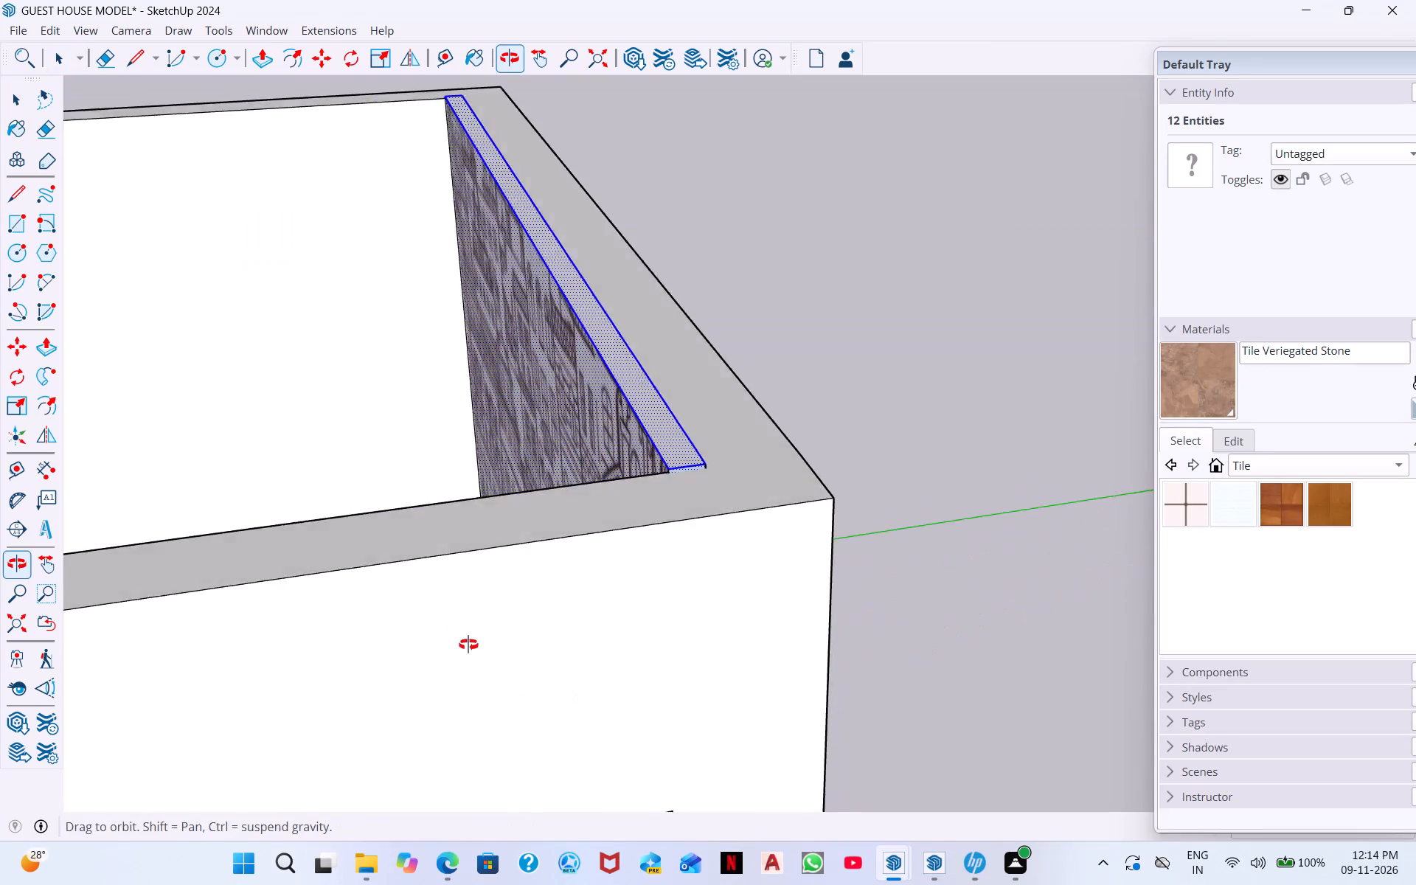
{"action": "middle_click_drag", "start_coordinate": [468, 645], "coordinate": [462, 619]}
{"action": "scroll", "coordinate": [668, 547], "scroll_direction": "up", "scroll_amount": 10}
{"action": "middle_click_drag", "start_coordinate": [715, 430], "coordinate": [667, 594]}
{"action": "middle_click_drag", "start_coordinate": [685, 532], "coordinate": [689, 503]}
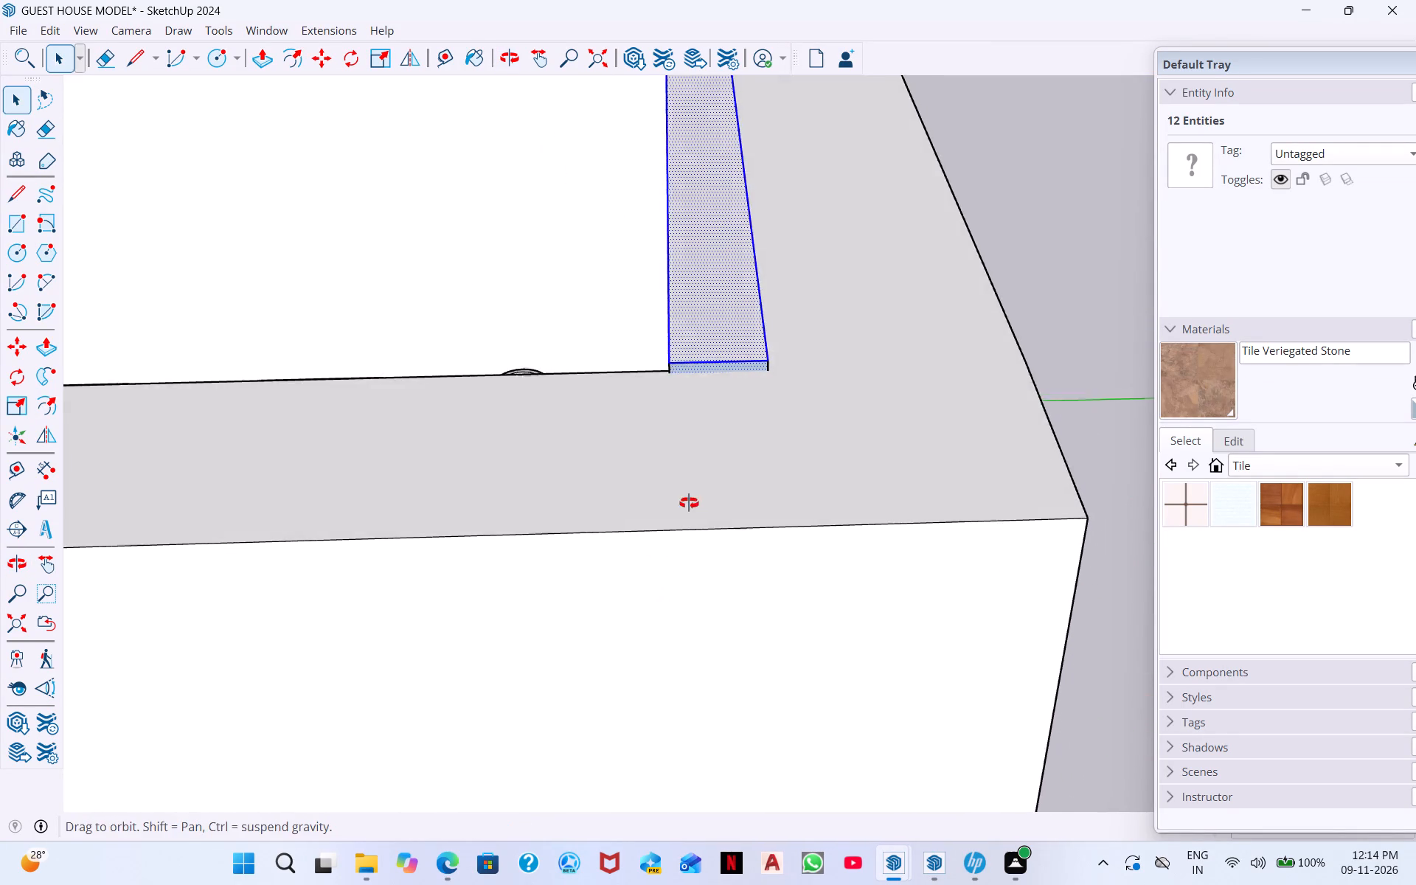
{"action": "middle_click_drag", "start_coordinate": [689, 503], "coordinate": [688, 388]}
{"action": "scroll", "coordinate": [698, 390], "scroll_direction": "up", "scroll_amount": 12}
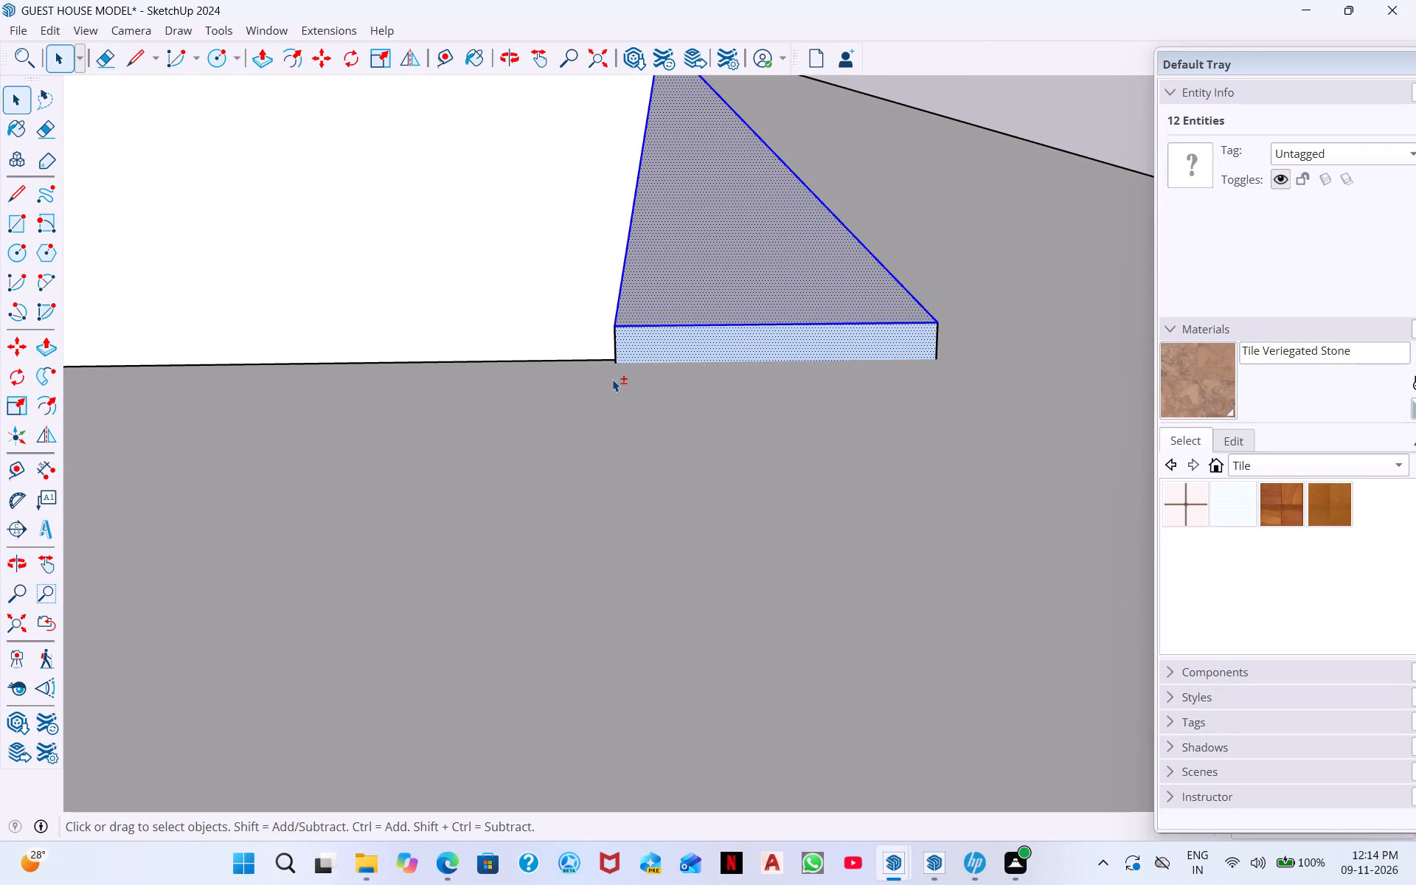
{"action": "left_click", "coordinate": [615, 344], "text": "shift"}
{"action": "left_click", "coordinate": [936, 339], "text": "shift"}
Copy the selected patterned panel from its end corner and place the copy freehand outside the living room's end wall.
{"action": "left_click", "coordinate": [333, 63]}
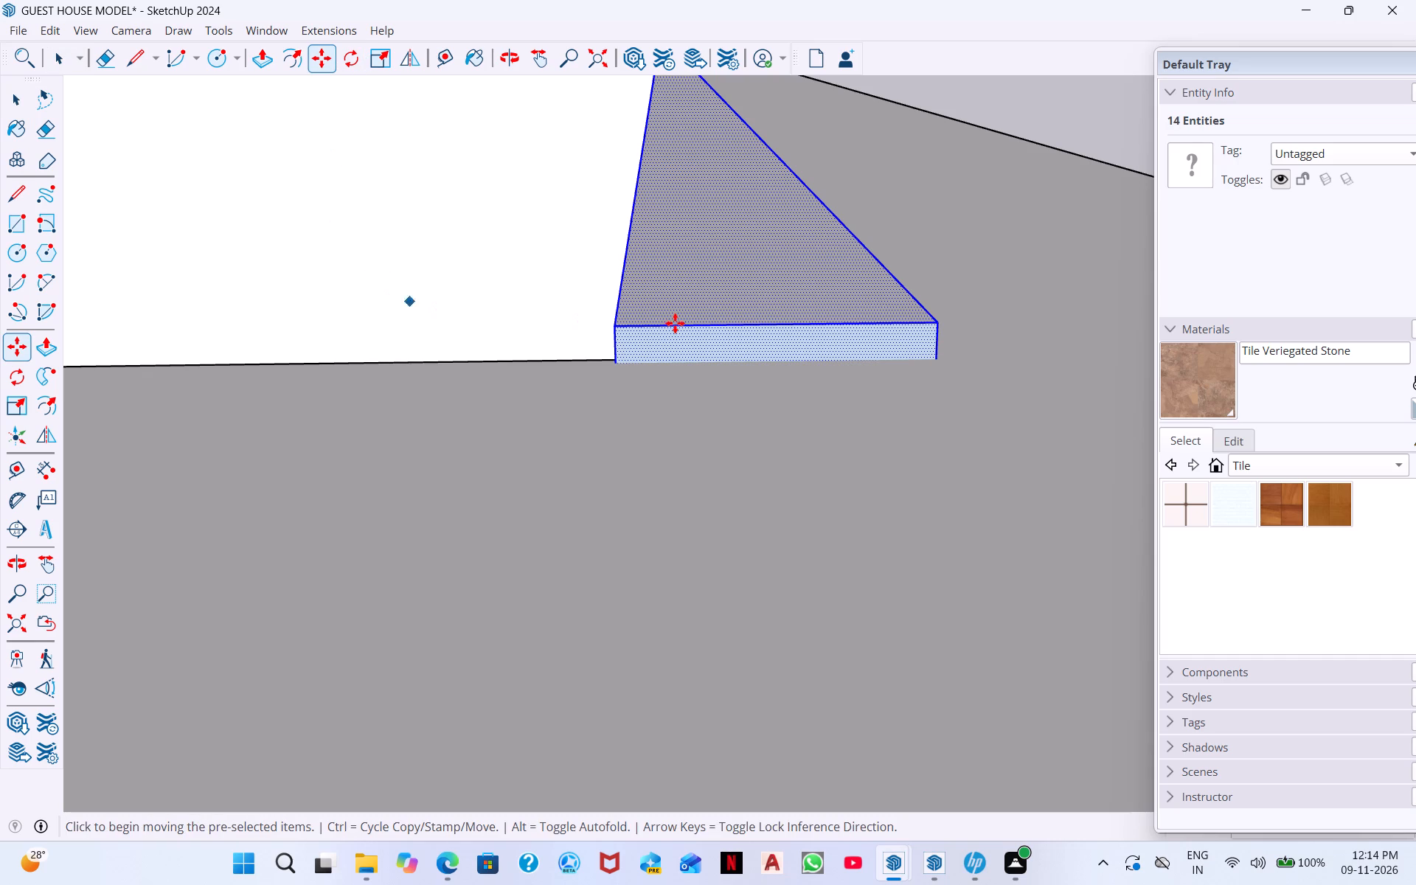
{"action": "left_click", "coordinate": [934, 325]}
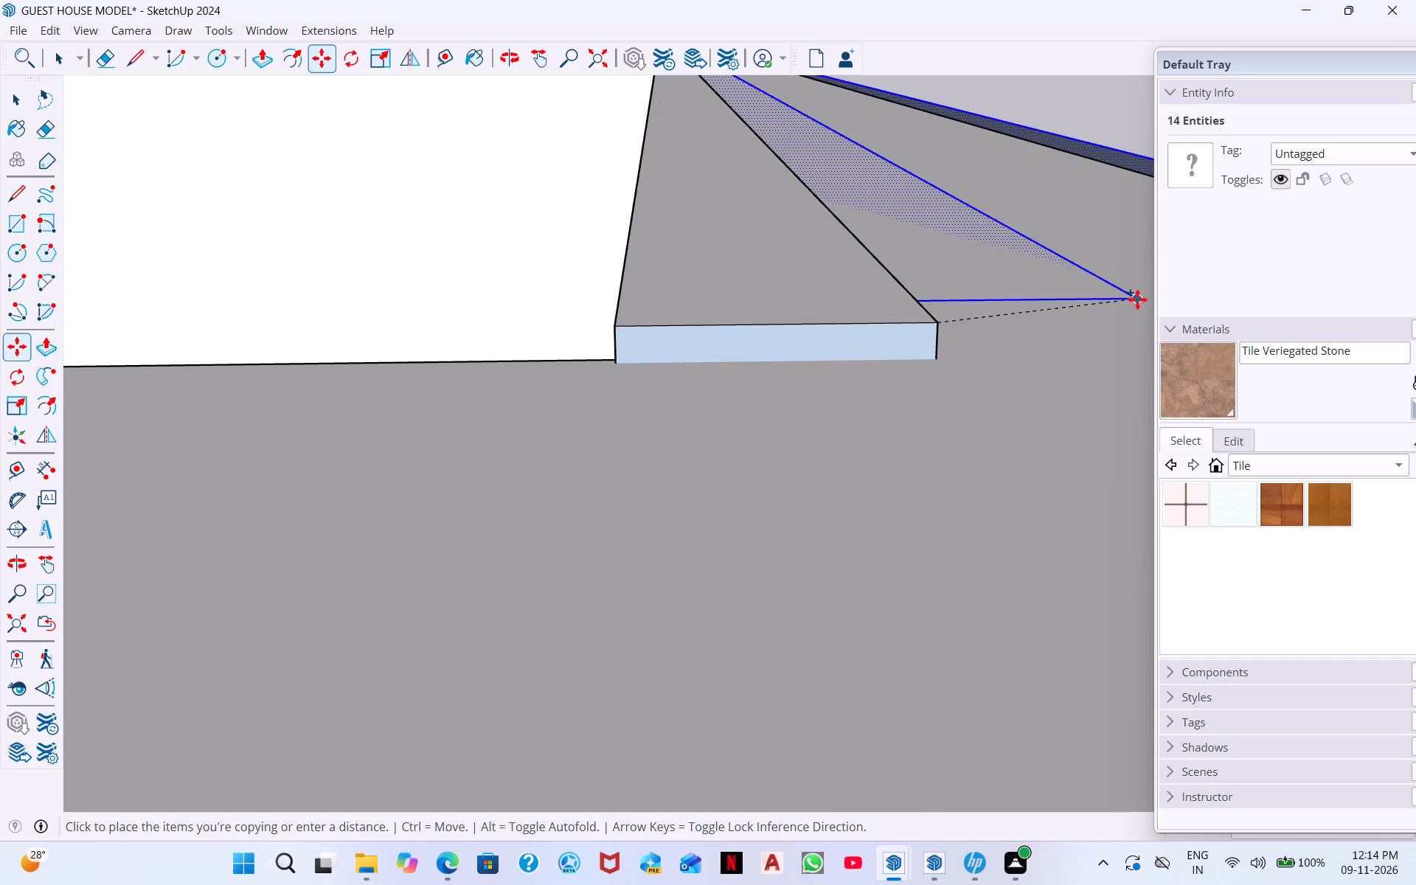
{"action": "scroll", "coordinate": [1137, 299], "scroll_direction": "down", "scroll_amount": 4}
{"action": "middle_click_drag", "start_coordinate": [1135, 322], "coordinate": [1108, 415]}
{"action": "scroll", "coordinate": [1026, 353], "scroll_direction": "down", "scroll_amount": 7}
{"action": "scroll", "coordinate": [929, 195], "scroll_direction": "down", "scroll_amount": 3}
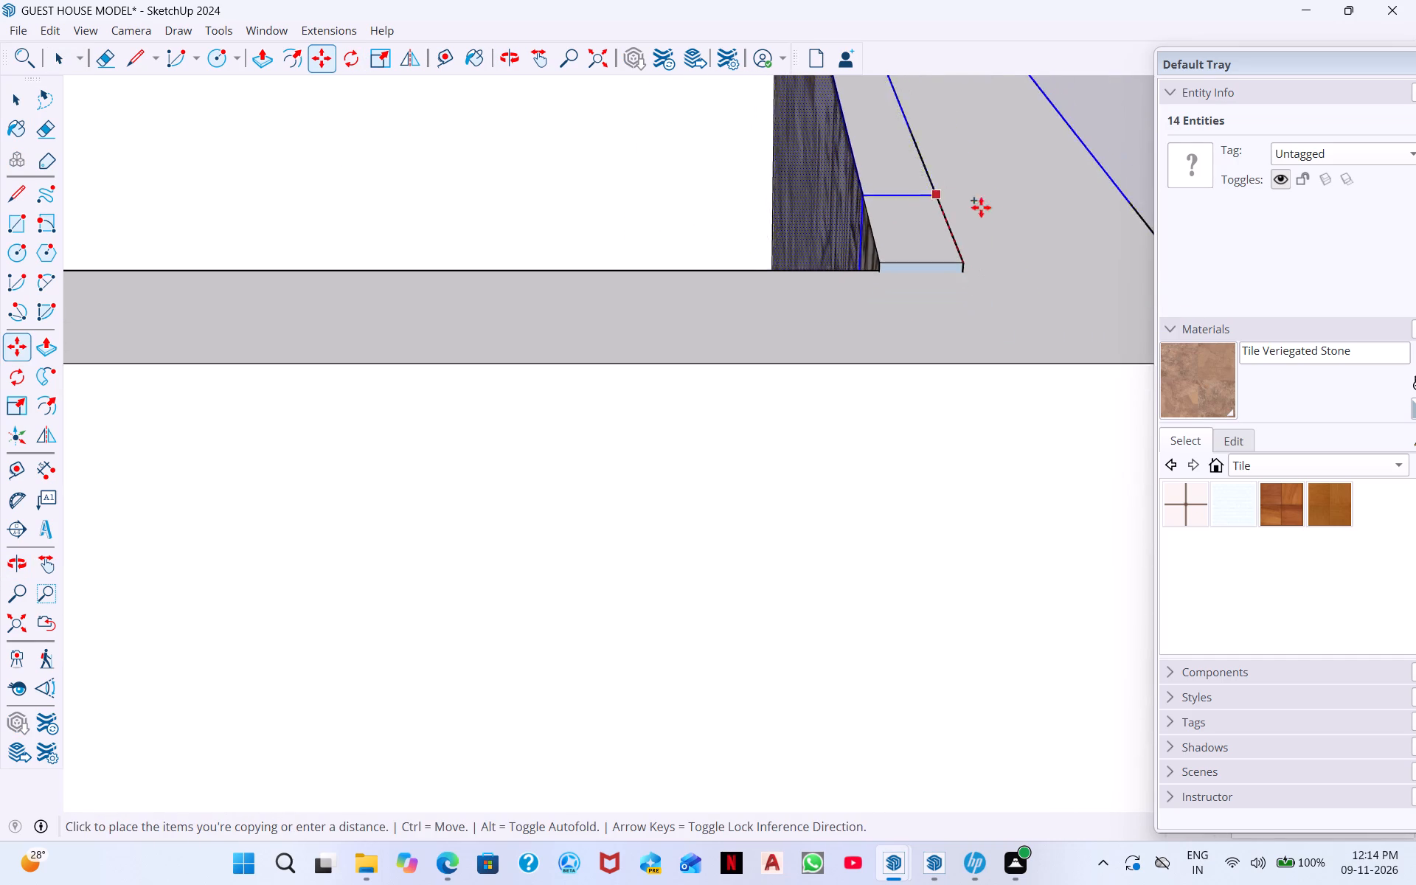
{"action": "scroll", "coordinate": [981, 207], "scroll_direction": "down", "scroll_amount": 5}
{"action": "middle_click_drag", "start_coordinate": [1094, 195], "coordinate": [1078, 285]}
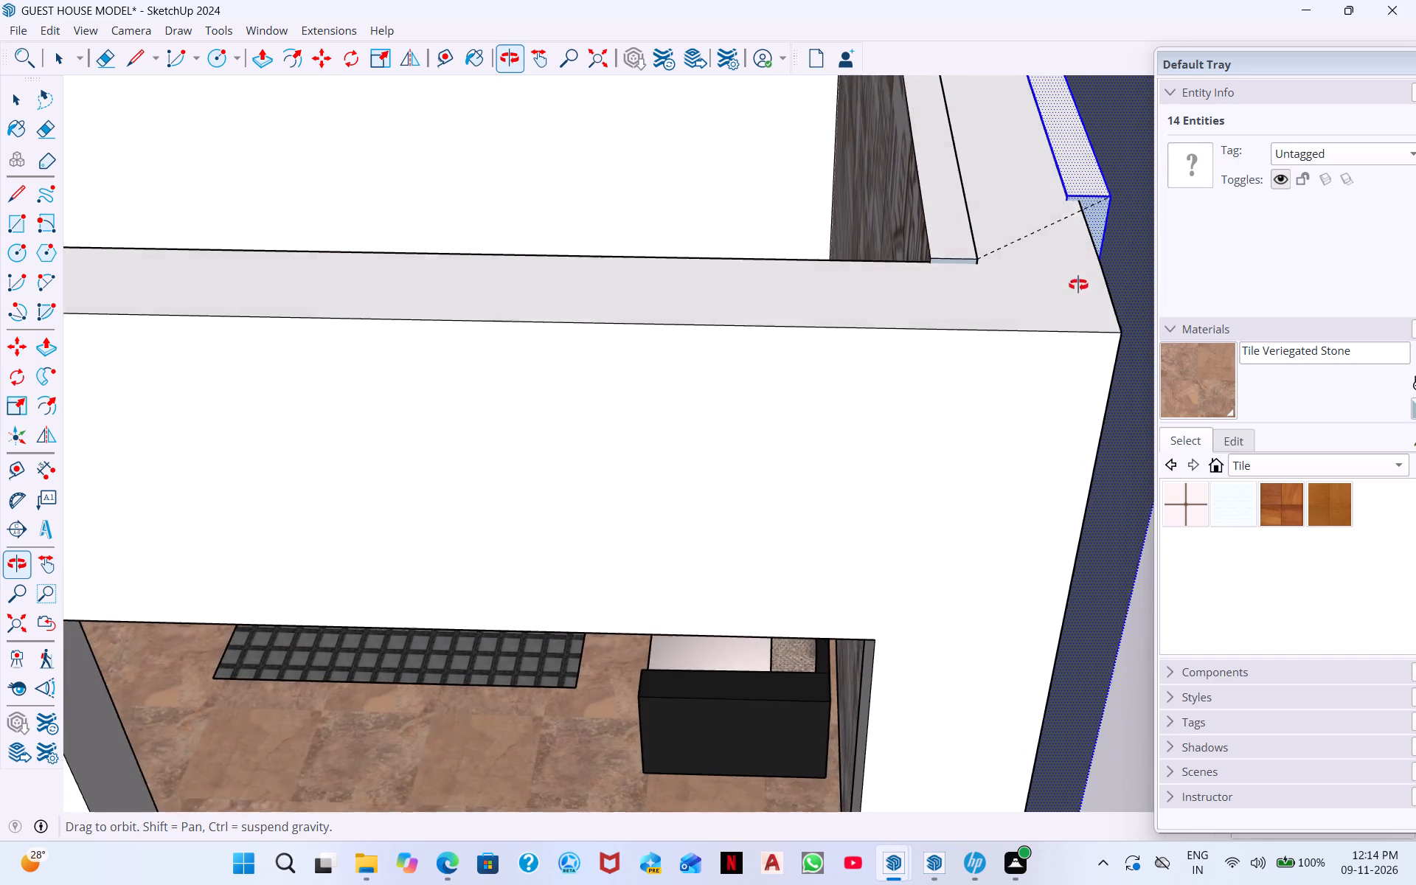
{"action": "middle_click_drag", "start_coordinate": [1078, 285], "coordinate": [1095, 266]}
{"action": "scroll", "coordinate": [1069, 195], "scroll_direction": "down", "scroll_amount": 8}
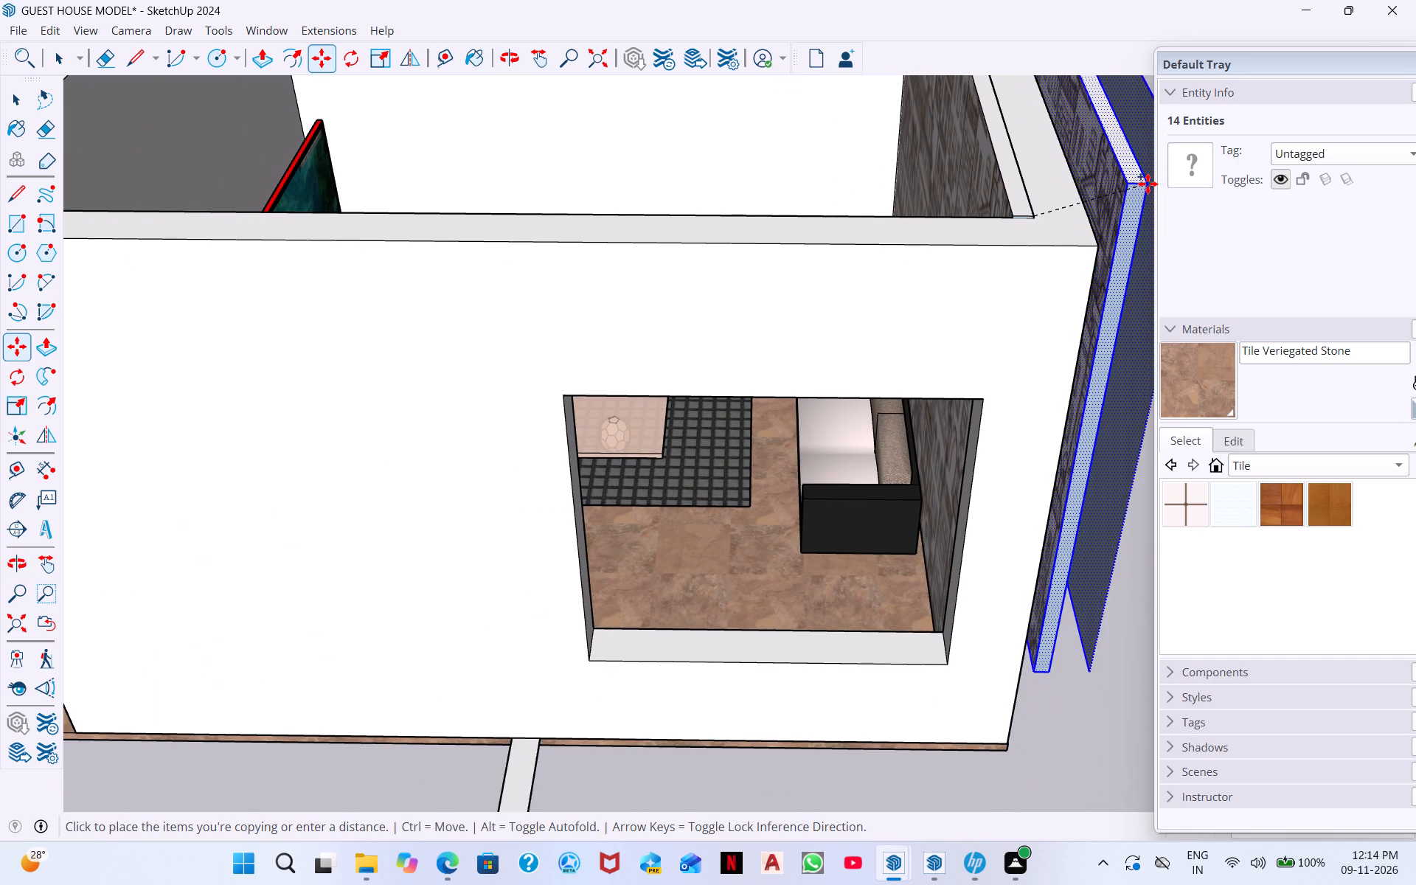
{"action": "scroll", "coordinate": [1148, 184], "scroll_direction": "down", "scroll_amount": 4}
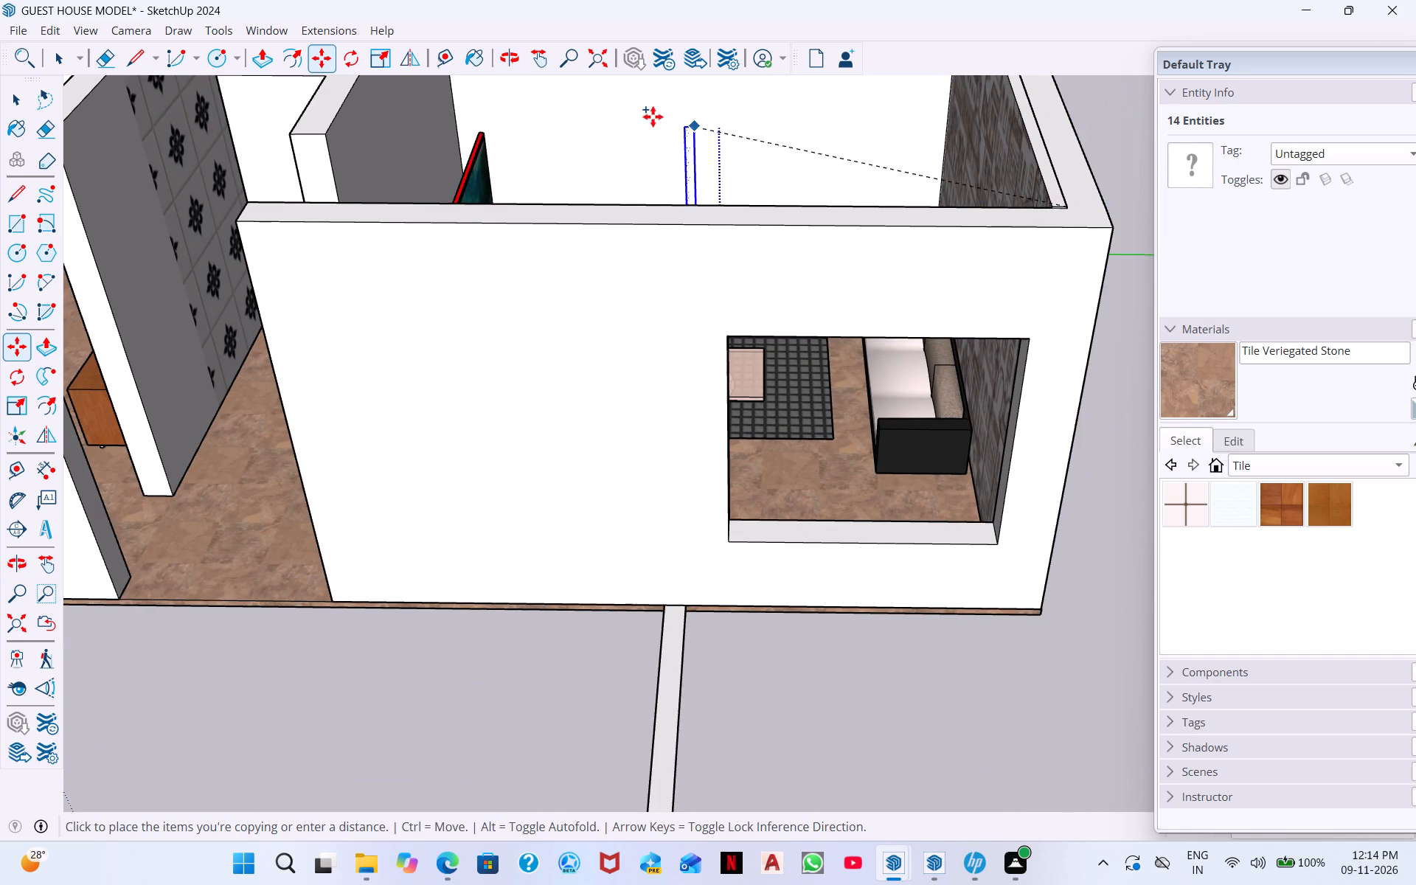
{"action": "left_click", "coordinate": [597, 64]}
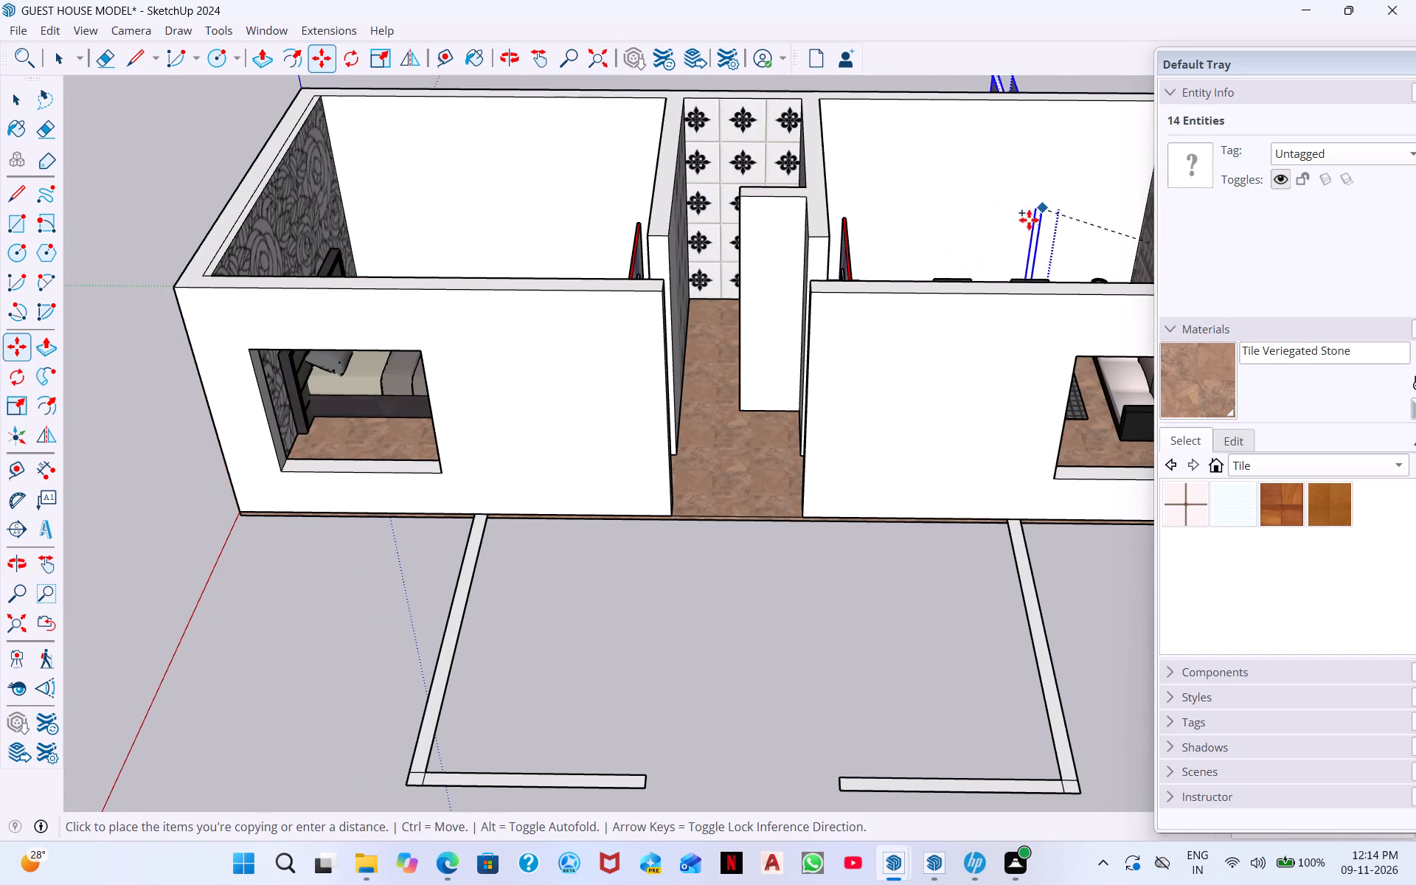
{"action": "middle_click_drag", "start_coordinate": [1024, 221], "coordinate": [894, 355]}
{"action": "scroll", "coordinate": [996, 199], "scroll_direction": "down", "scroll_amount": 7}
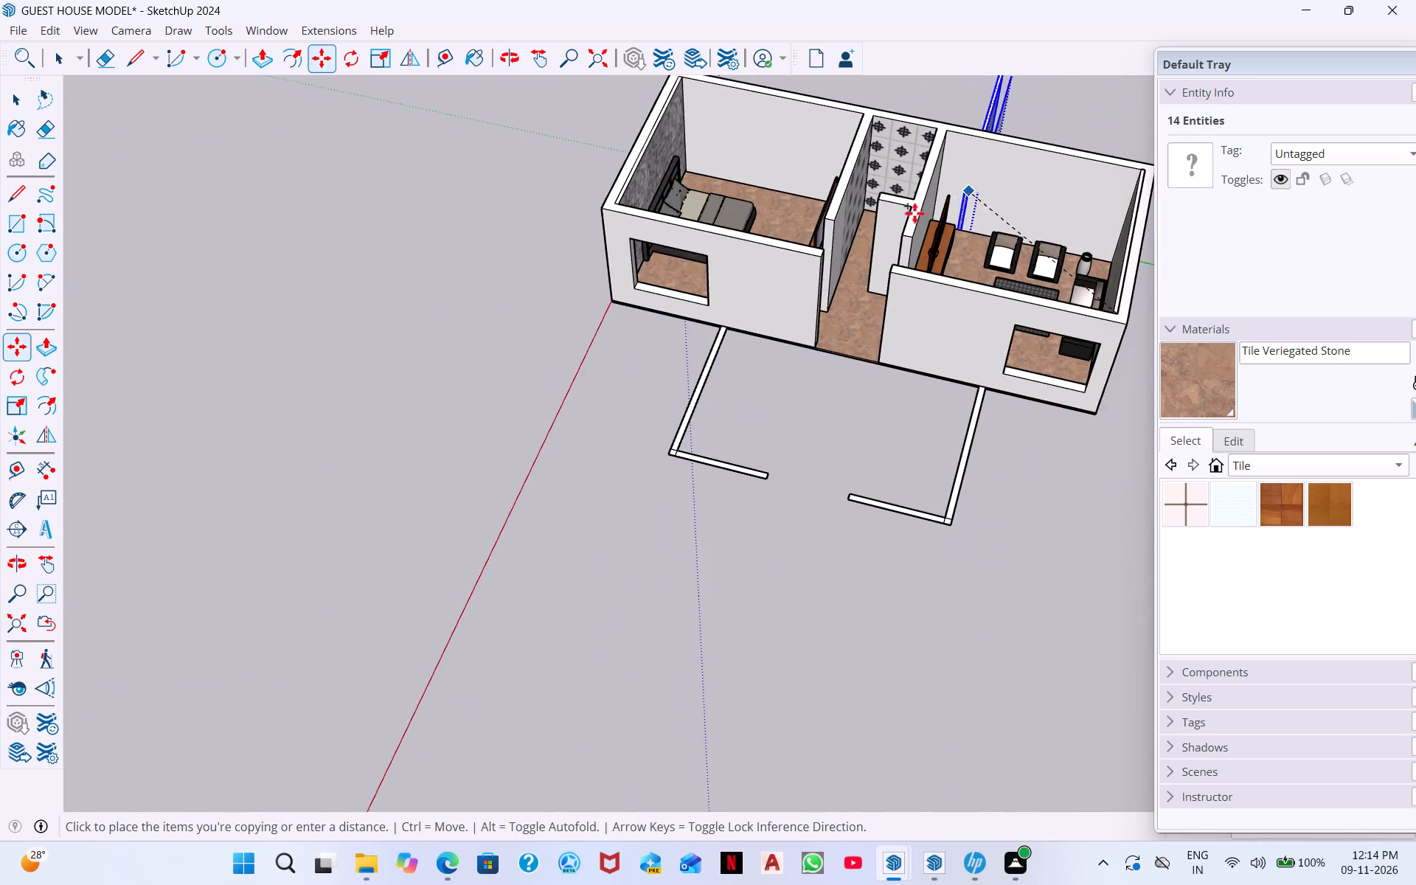
{"action": "middle_click_drag", "start_coordinate": [947, 260], "coordinate": [1262, 216]}
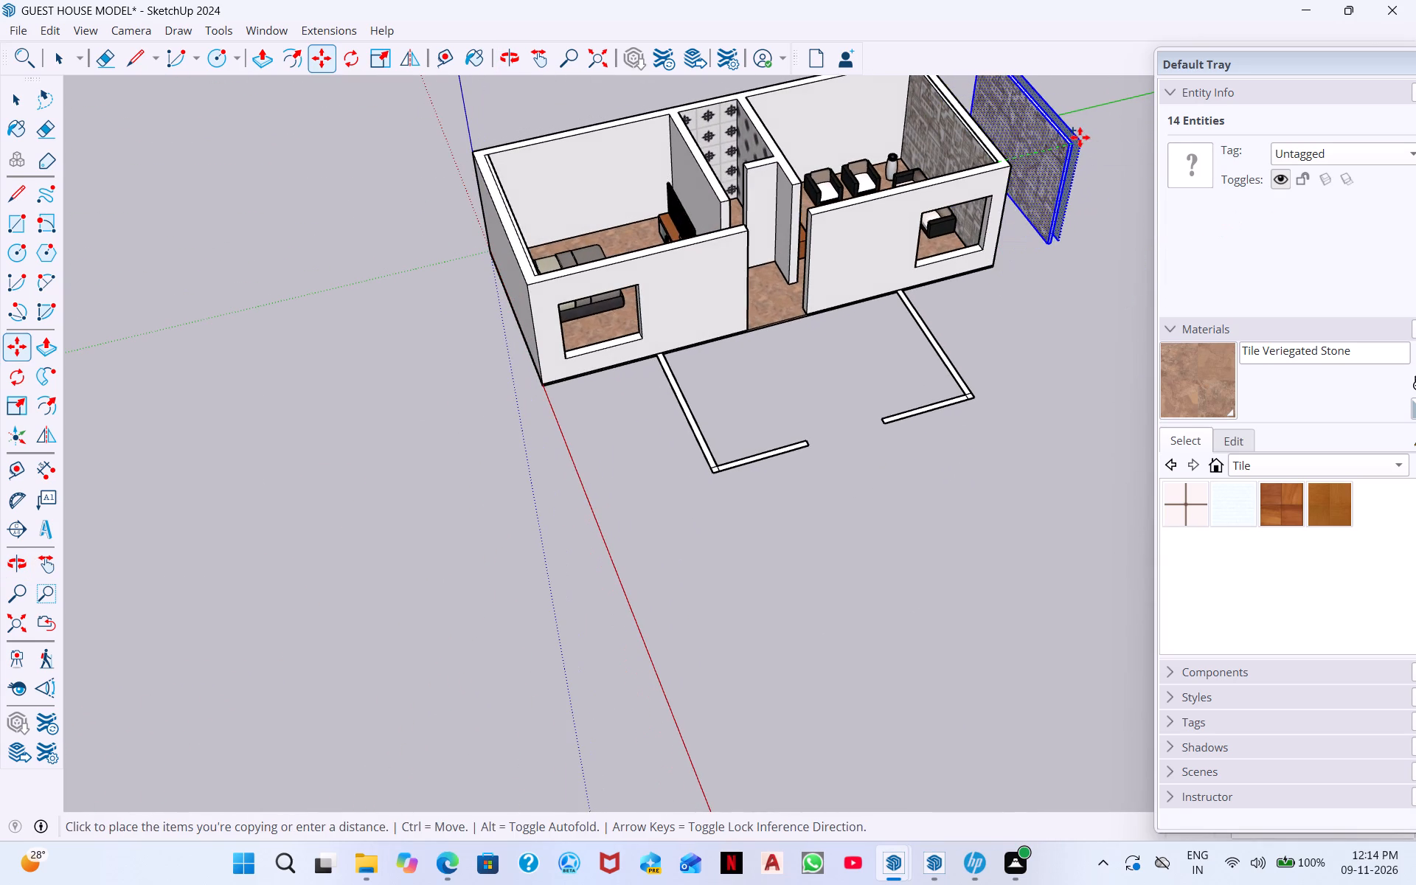
{"action": "left_click", "coordinate": [1080, 137]}
{"action": "key", "text": "space"}
Examine the copied panel from all sides and compare it with the patterned end wall inside the living room.
{"action": "scroll", "coordinate": [1024, 212], "scroll_direction": "down", "scroll_amount": 6}
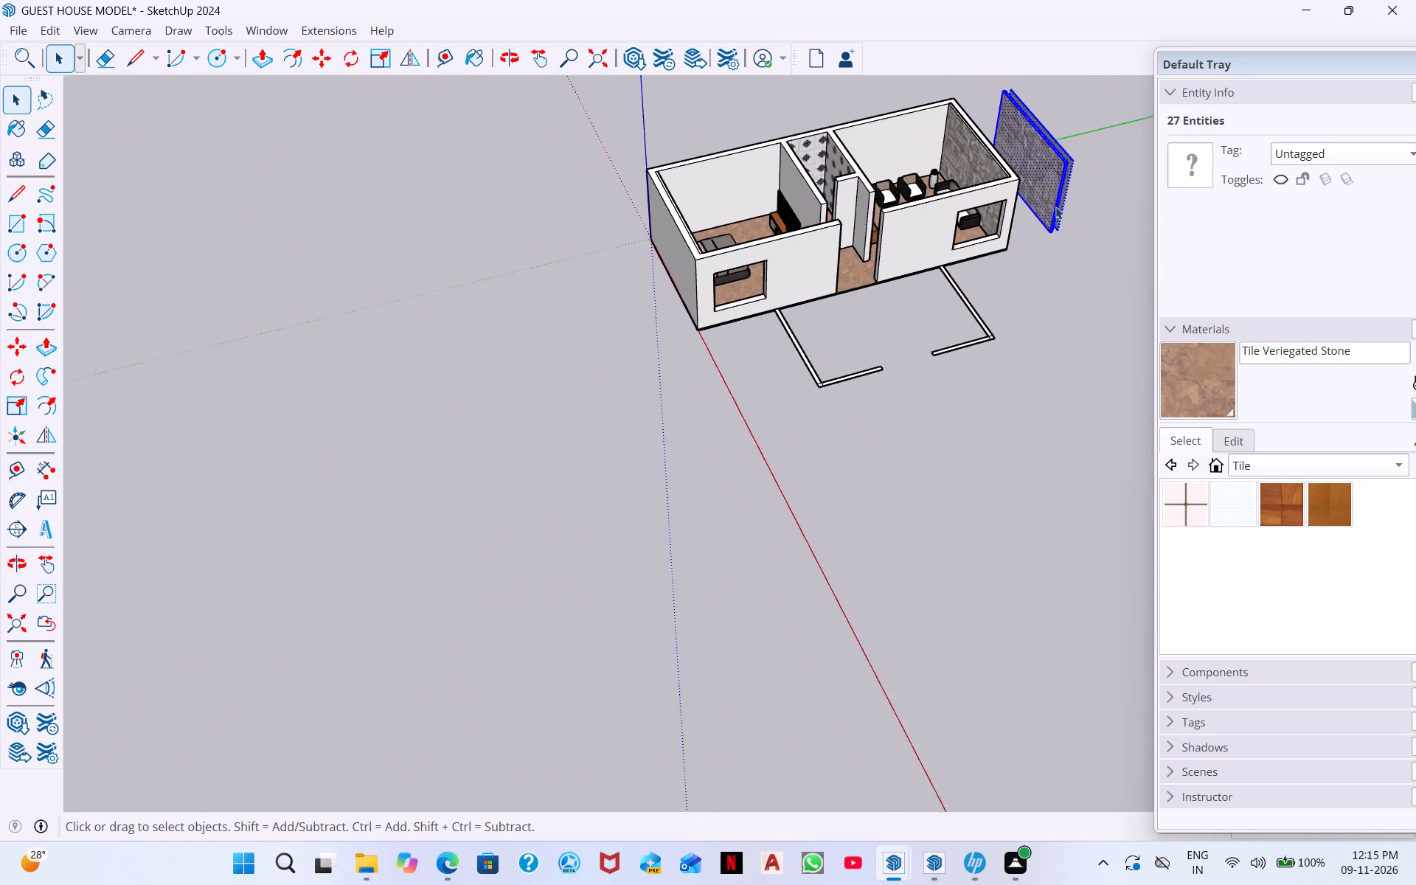
{"action": "scroll", "coordinate": [1055, 206], "scroll_direction": "down", "scroll_amount": 1}
{"action": "middle_click_drag", "start_coordinate": [1075, 193], "coordinate": [711, 243]}
{"action": "scroll", "coordinate": [1165, 355], "scroll_direction": "down", "scroll_amount": 6}
{"action": "middle_click_drag", "start_coordinate": [1074, 333], "coordinate": [1333, 344]}
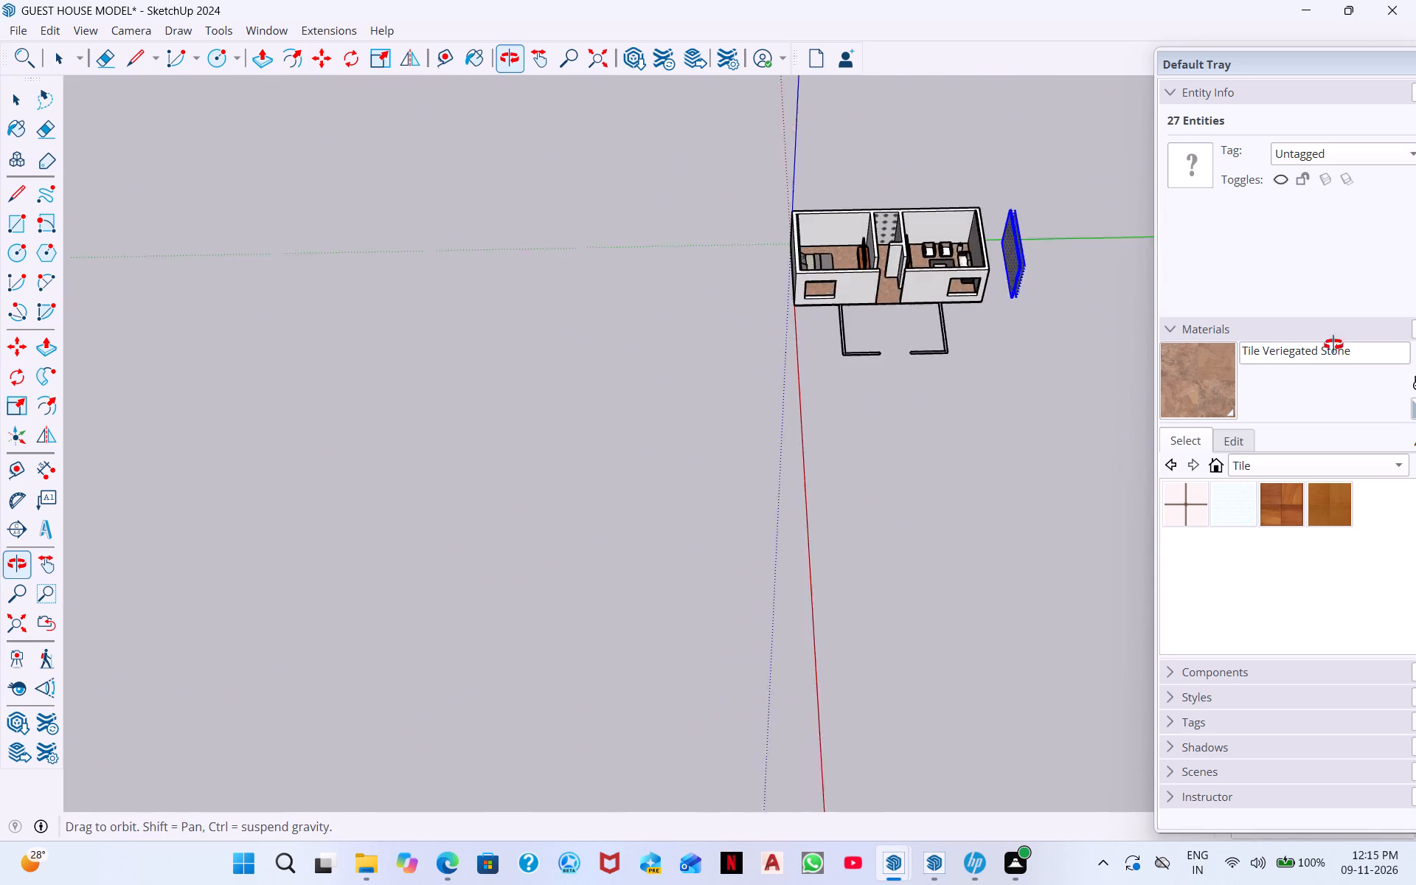
{"action": "middle_click_drag", "start_coordinate": [1333, 344], "coordinate": [1336, 344]}
{"action": "middle_click_drag", "start_coordinate": [1065, 312], "coordinate": [1004, 243]}
{"action": "scroll", "coordinate": [1065, 302], "scroll_direction": "up", "scroll_amount": 16}
{"action": "middle_click_drag", "start_coordinate": [985, 329], "coordinate": [970, 329]}
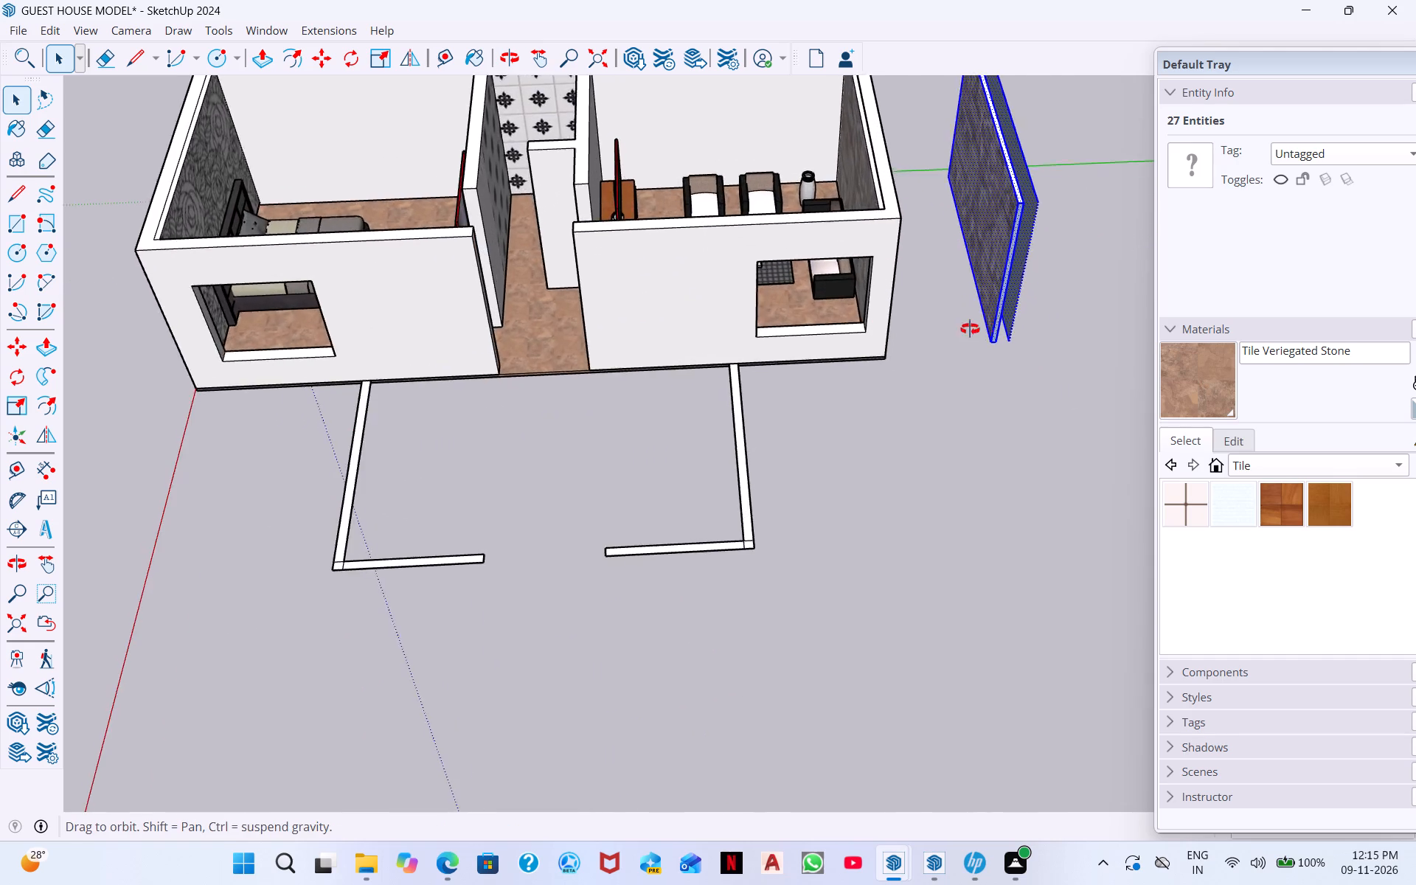
{"action": "middle_click_drag", "start_coordinate": [970, 329], "coordinate": [664, 209]}
{"action": "middle_click_drag", "start_coordinate": [1134, 374], "coordinate": [788, 368]}
{"action": "middle_click_drag", "start_coordinate": [1093, 505], "coordinate": [1083, 608]}
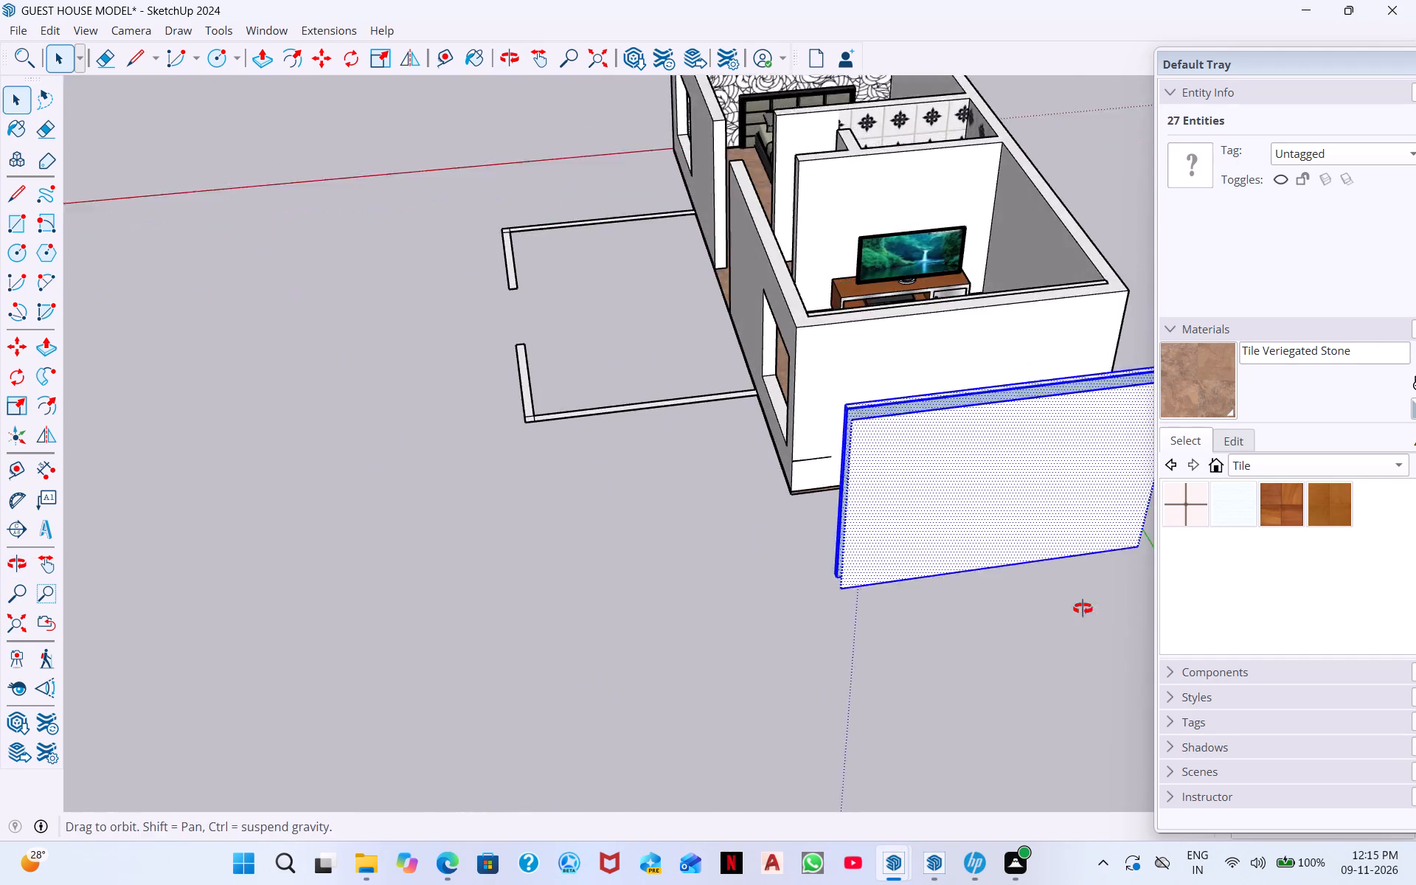
{"action": "middle_click_drag", "start_coordinate": [1083, 608], "coordinate": [1083, 620]}
{"action": "middle_click_drag", "start_coordinate": [935, 508], "coordinate": [1150, 604]}
{"action": "middle_click_drag", "start_coordinate": [959, 556], "coordinate": [1227, 520]}
{"action": "middle_click_drag", "start_coordinate": [1072, 468], "coordinate": [1224, 412]}
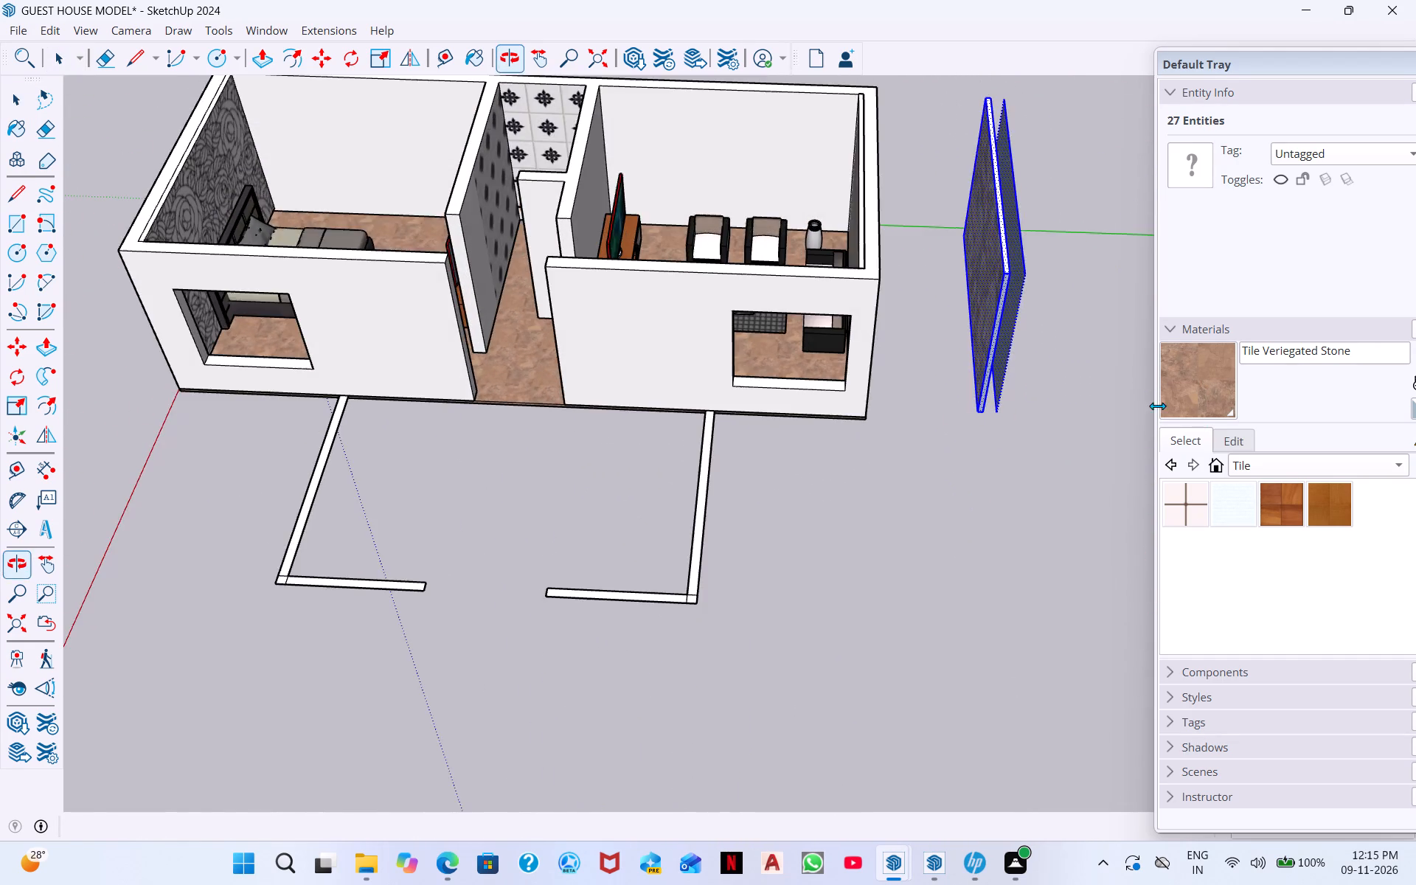
{"action": "middle_click_drag", "start_coordinate": [976, 380], "coordinate": [1319, 320]}
{"action": "scroll", "coordinate": [871, 243], "scroll_direction": "up", "scroll_amount": 6}
{"action": "scroll", "coordinate": [1044, 265], "scroll_direction": "up", "scroll_amount": 3}
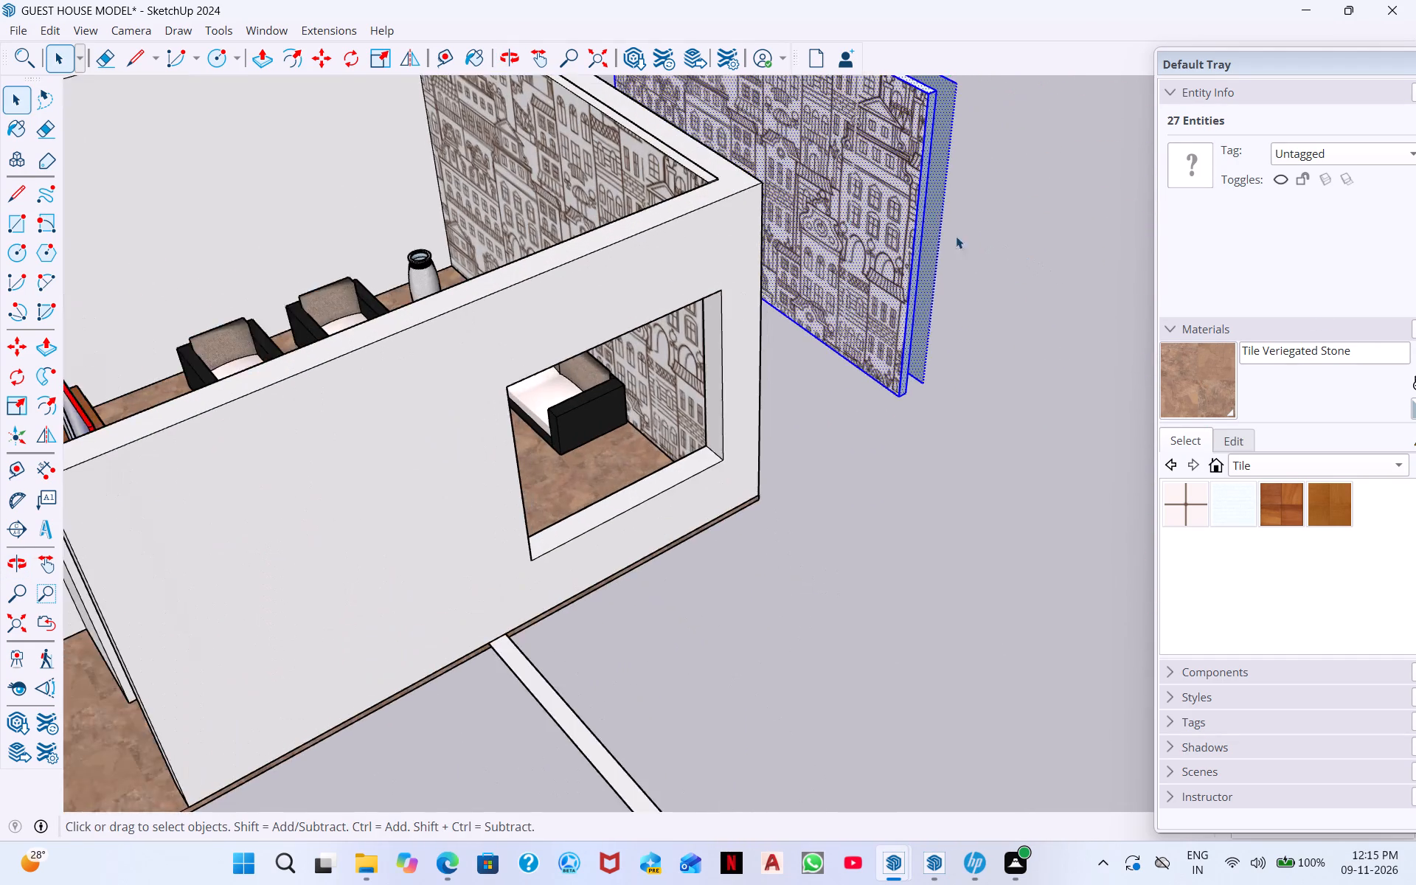
{"action": "scroll", "coordinate": [923, 300], "scroll_direction": "up", "scroll_amount": 6}
{"action": "scroll", "coordinate": [875, 274], "scroll_direction": "down", "scroll_amount": 13}
{"action": "middle_click_drag", "start_coordinate": [839, 281], "coordinate": [949, 330]}
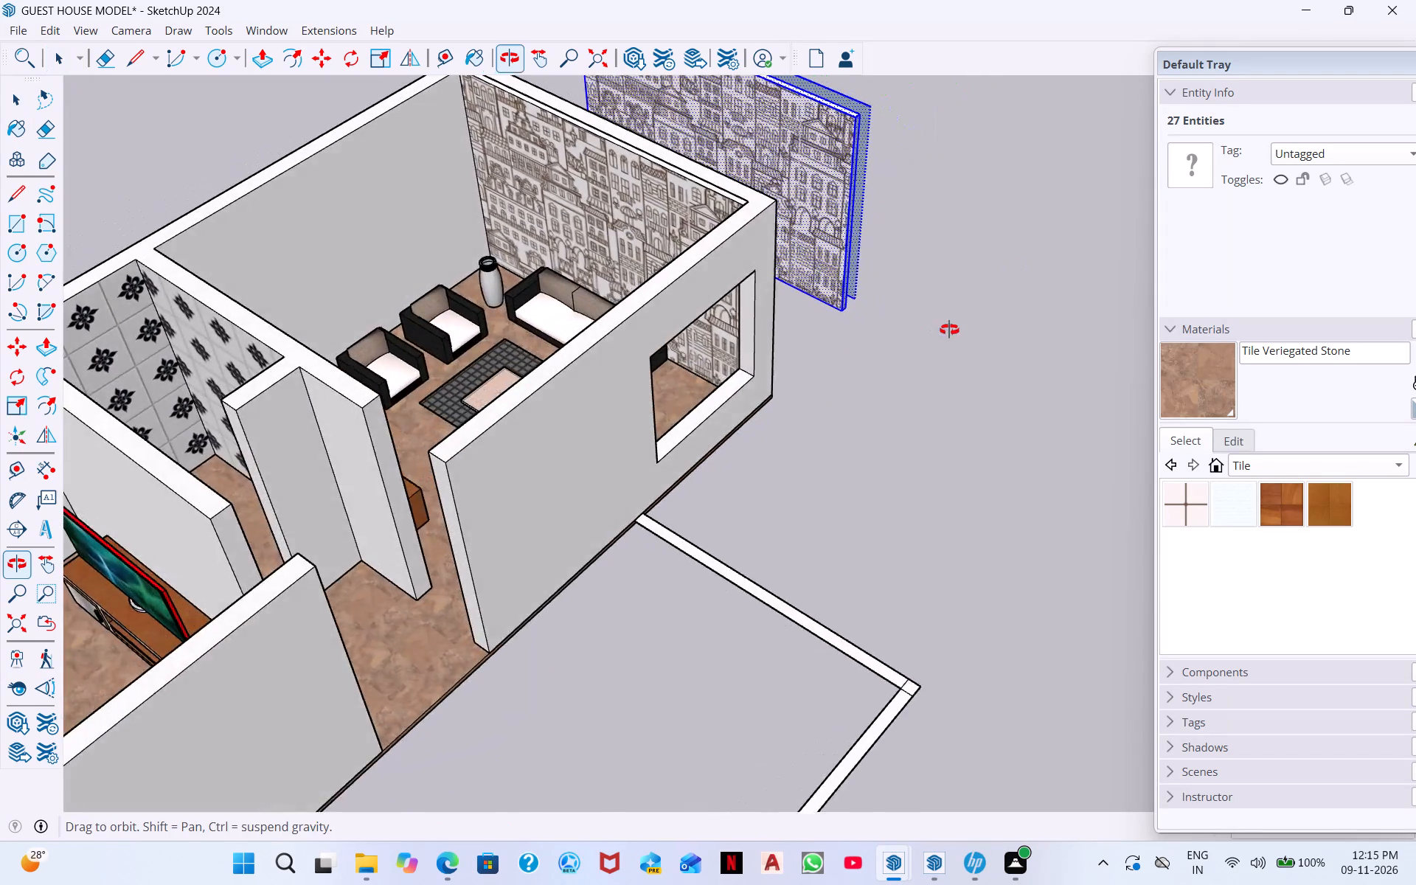
{"action": "middle_click_drag", "start_coordinate": [949, 330], "coordinate": [1072, 283]}
{"action": "middle_click_drag", "start_coordinate": [687, 238], "coordinate": [822, 248]}
{"action": "middle_click_drag", "start_coordinate": [451, 190], "coordinate": [554, 162]}
{"action": "scroll", "coordinate": [499, 197], "scroll_direction": "down", "scroll_amount": 2}
{"action": "scroll", "coordinate": [382, 218], "scroll_direction": "up", "scroll_amount": 11}
{"action": "middle_click_drag", "start_coordinate": [185, 213], "coordinate": [223, 336]}
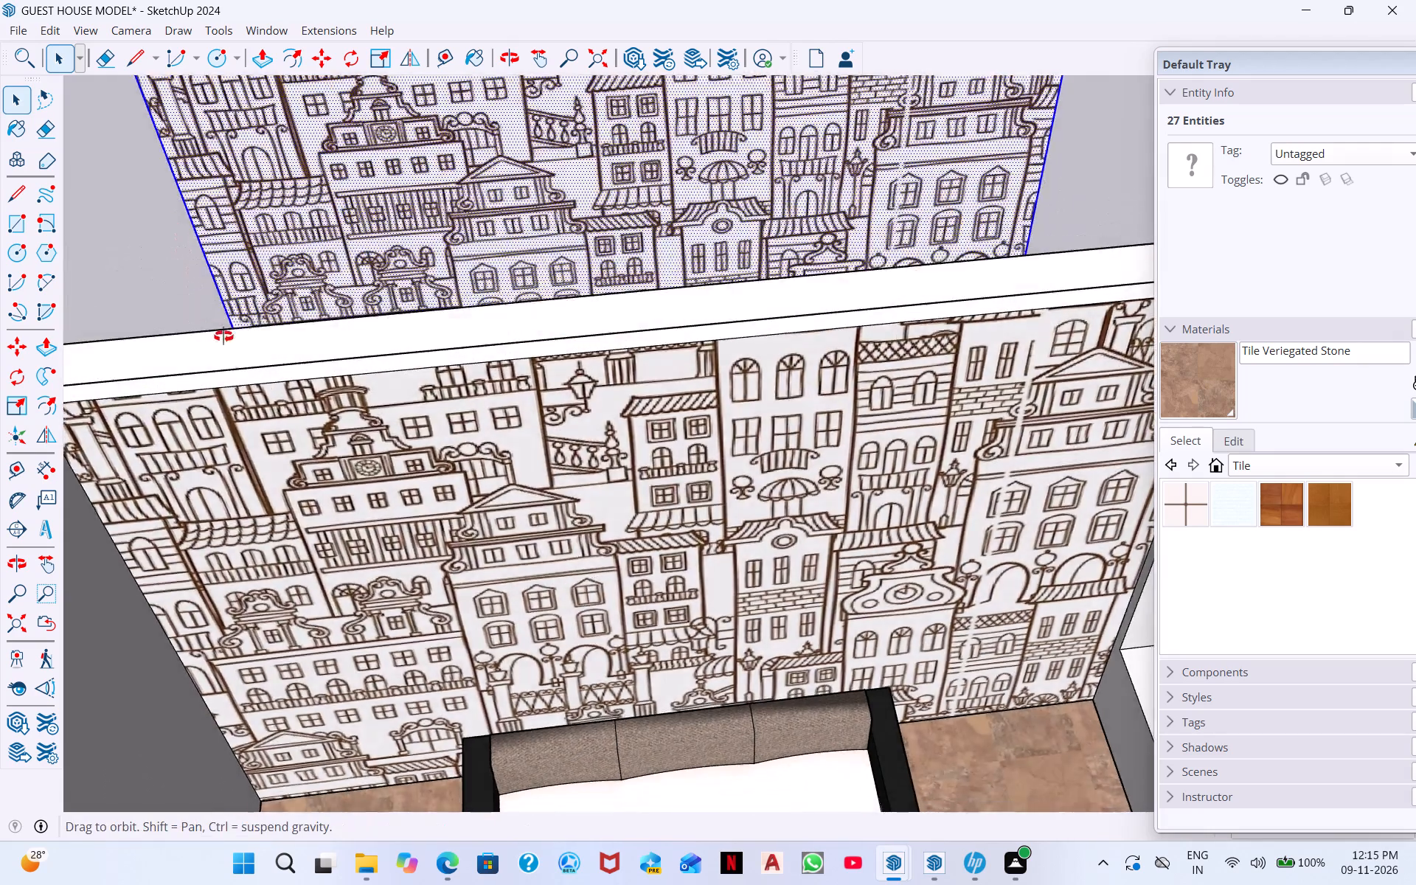
Examine the copied panel beside the living room's patterned end wall, including their top edges and thickness.
{"action": "middle_click_drag", "start_coordinate": [223, 336], "coordinate": [292, 473]}
{"action": "middle_click_drag", "start_coordinate": [302, 414], "coordinate": [299, 257]}
{"action": "middle_click_drag", "start_coordinate": [346, 368], "coordinate": [346, 353]}
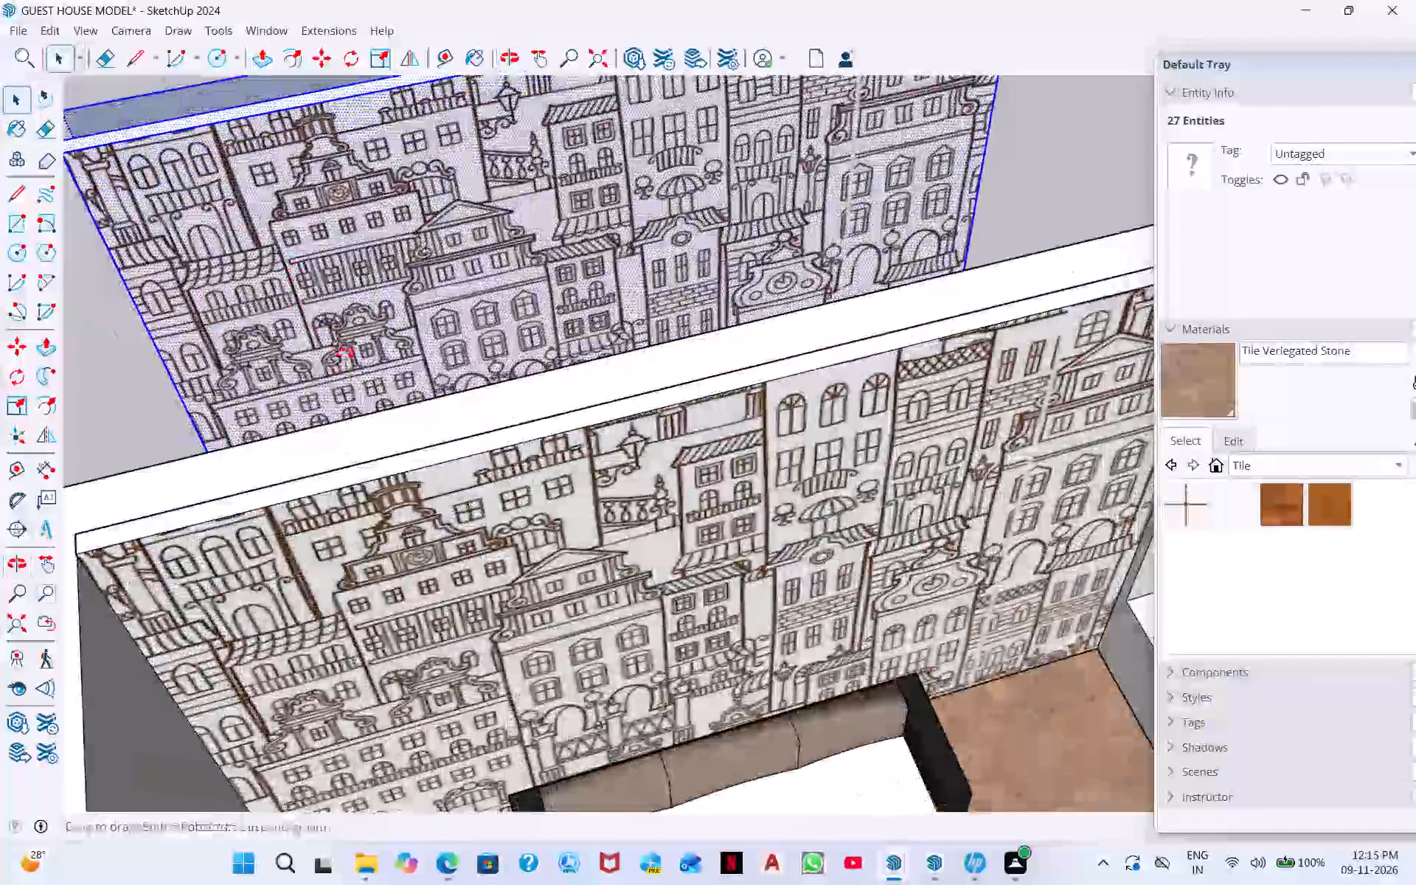
{"action": "middle_click_drag", "start_coordinate": [346, 353], "coordinate": [360, 246]}
{"action": "middle_click_drag", "start_coordinate": [294, 423], "coordinate": [302, 302]}
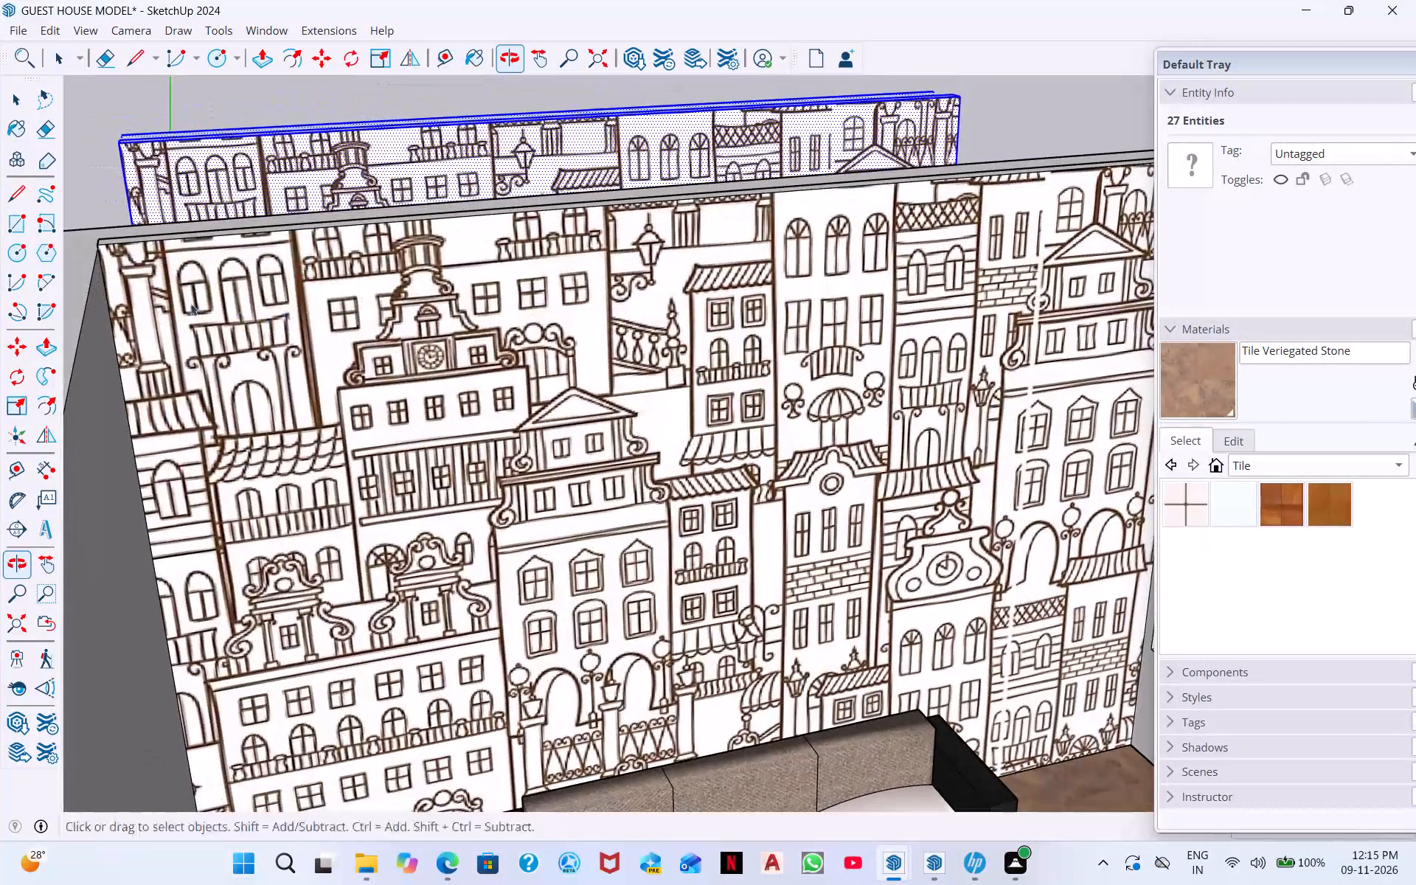
{"action": "scroll", "coordinate": [131, 253], "scroll_direction": "up", "scroll_amount": 5}
{"action": "middle_click_drag", "start_coordinate": [267, 238], "coordinate": [490, 400]}
{"action": "scroll", "coordinate": [611, 519], "scroll_direction": "down", "scroll_amount": 1}
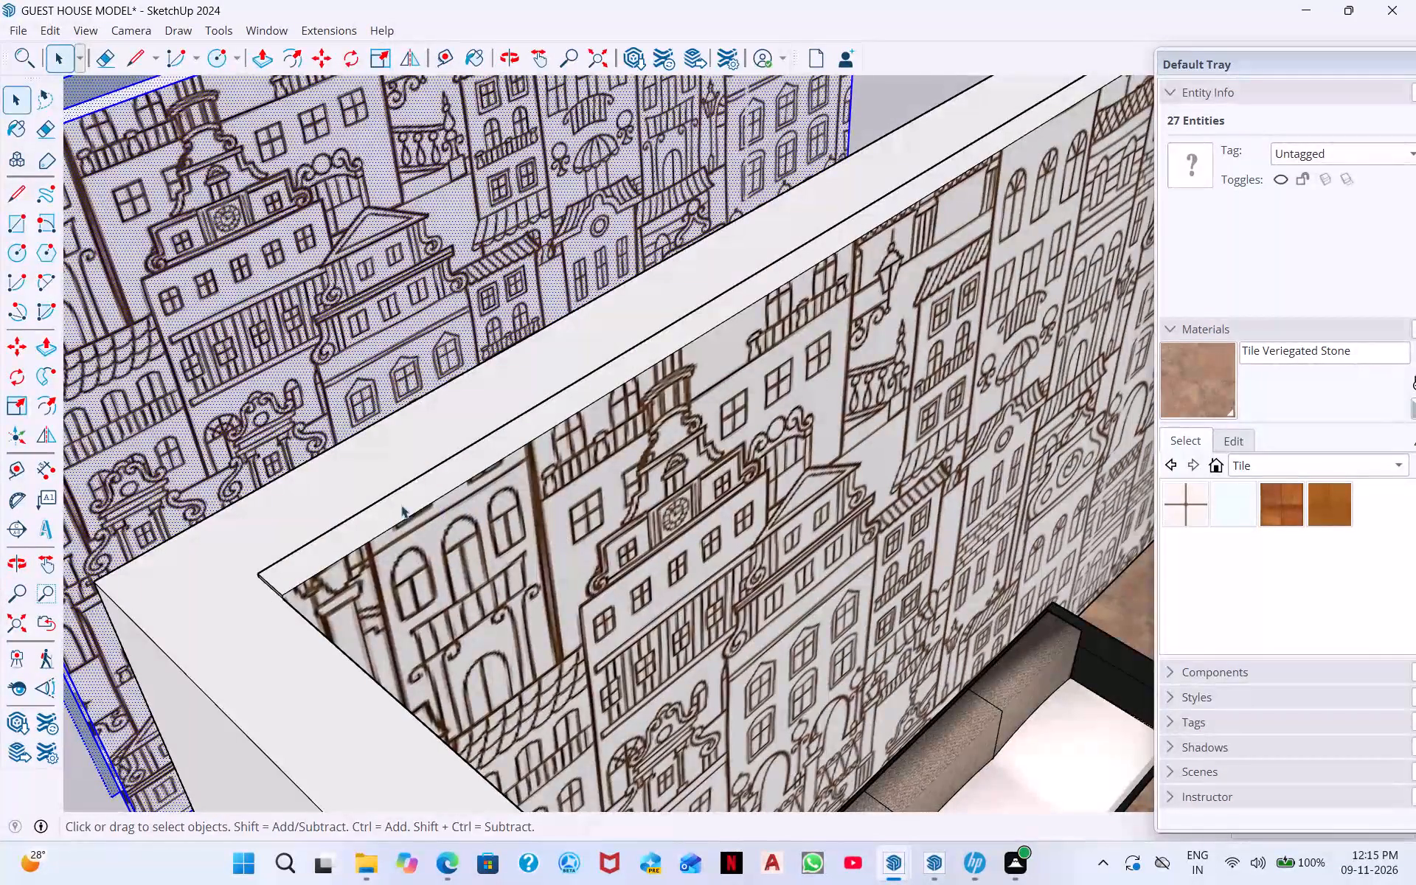
{"action": "middle_click_drag", "start_coordinate": [339, 518], "coordinate": [451, 409]}
{"action": "scroll", "coordinate": [562, 472], "scroll_direction": "down", "scroll_amount": 8}
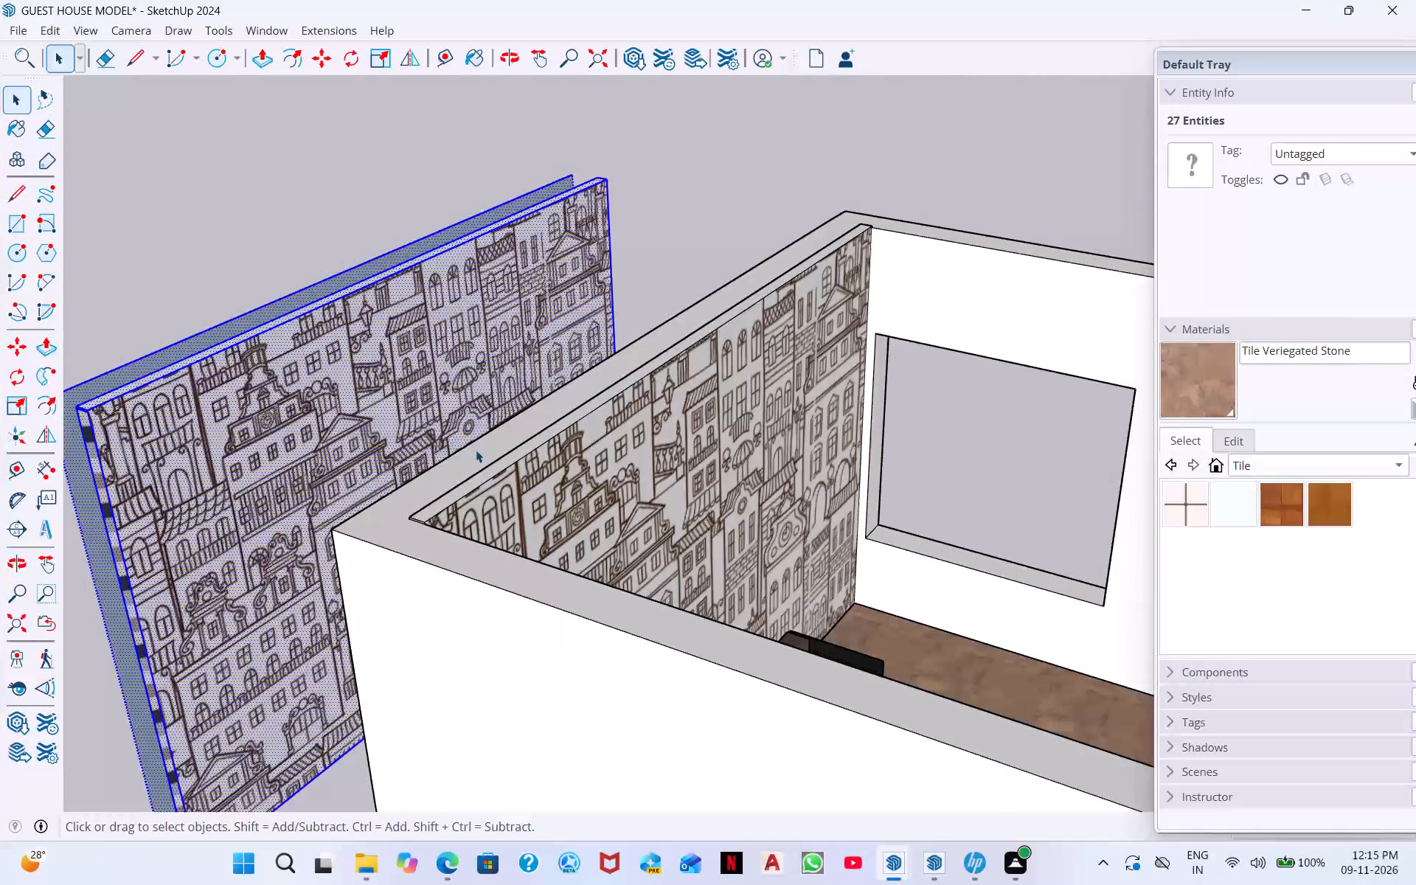
Clear the selection of the copied panel.
{"action": "key", "text": "space"}
{"action": "left_click", "coordinate": [185, 261]}
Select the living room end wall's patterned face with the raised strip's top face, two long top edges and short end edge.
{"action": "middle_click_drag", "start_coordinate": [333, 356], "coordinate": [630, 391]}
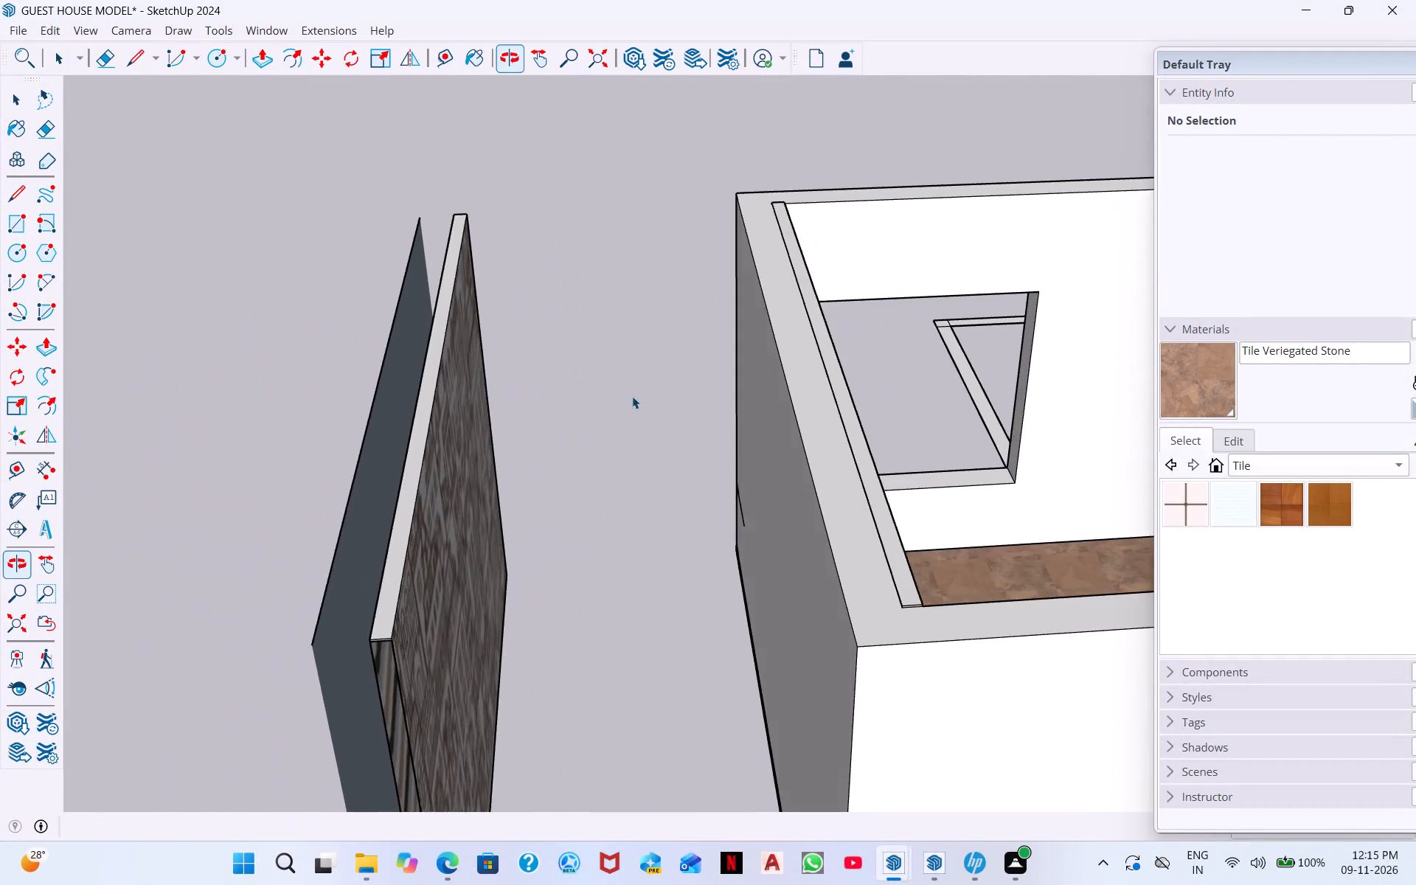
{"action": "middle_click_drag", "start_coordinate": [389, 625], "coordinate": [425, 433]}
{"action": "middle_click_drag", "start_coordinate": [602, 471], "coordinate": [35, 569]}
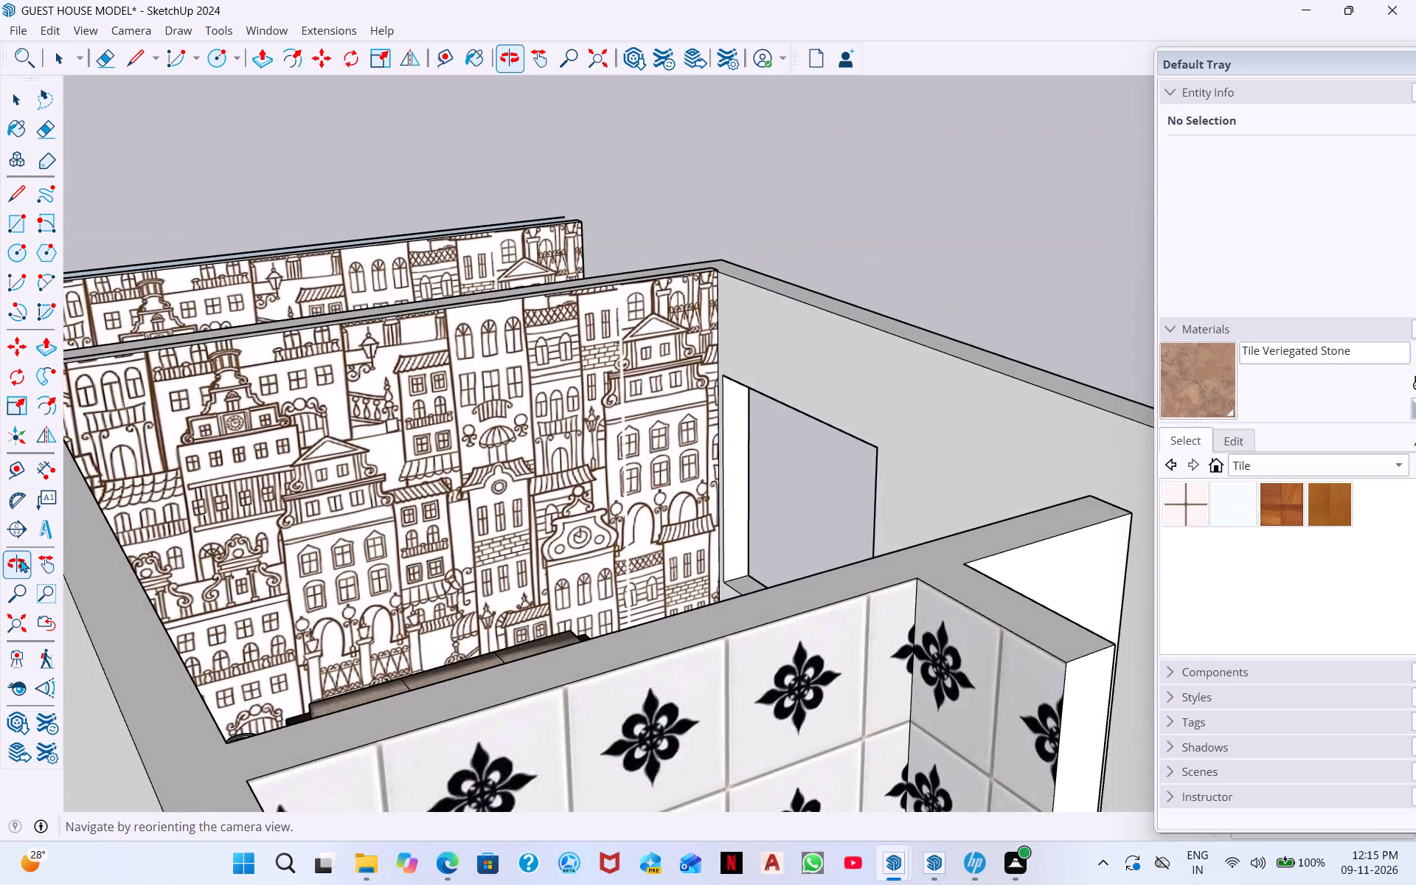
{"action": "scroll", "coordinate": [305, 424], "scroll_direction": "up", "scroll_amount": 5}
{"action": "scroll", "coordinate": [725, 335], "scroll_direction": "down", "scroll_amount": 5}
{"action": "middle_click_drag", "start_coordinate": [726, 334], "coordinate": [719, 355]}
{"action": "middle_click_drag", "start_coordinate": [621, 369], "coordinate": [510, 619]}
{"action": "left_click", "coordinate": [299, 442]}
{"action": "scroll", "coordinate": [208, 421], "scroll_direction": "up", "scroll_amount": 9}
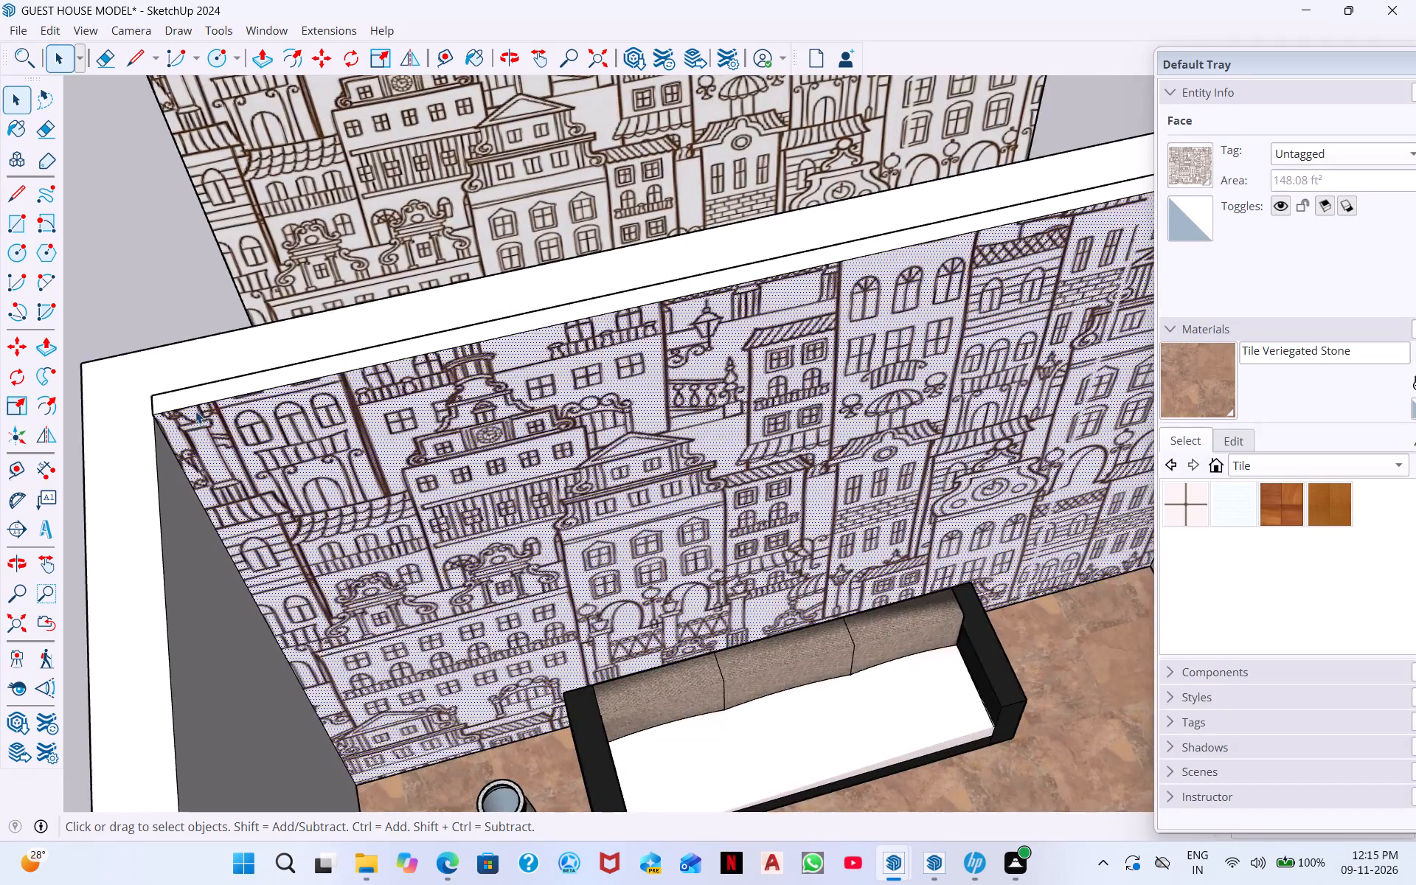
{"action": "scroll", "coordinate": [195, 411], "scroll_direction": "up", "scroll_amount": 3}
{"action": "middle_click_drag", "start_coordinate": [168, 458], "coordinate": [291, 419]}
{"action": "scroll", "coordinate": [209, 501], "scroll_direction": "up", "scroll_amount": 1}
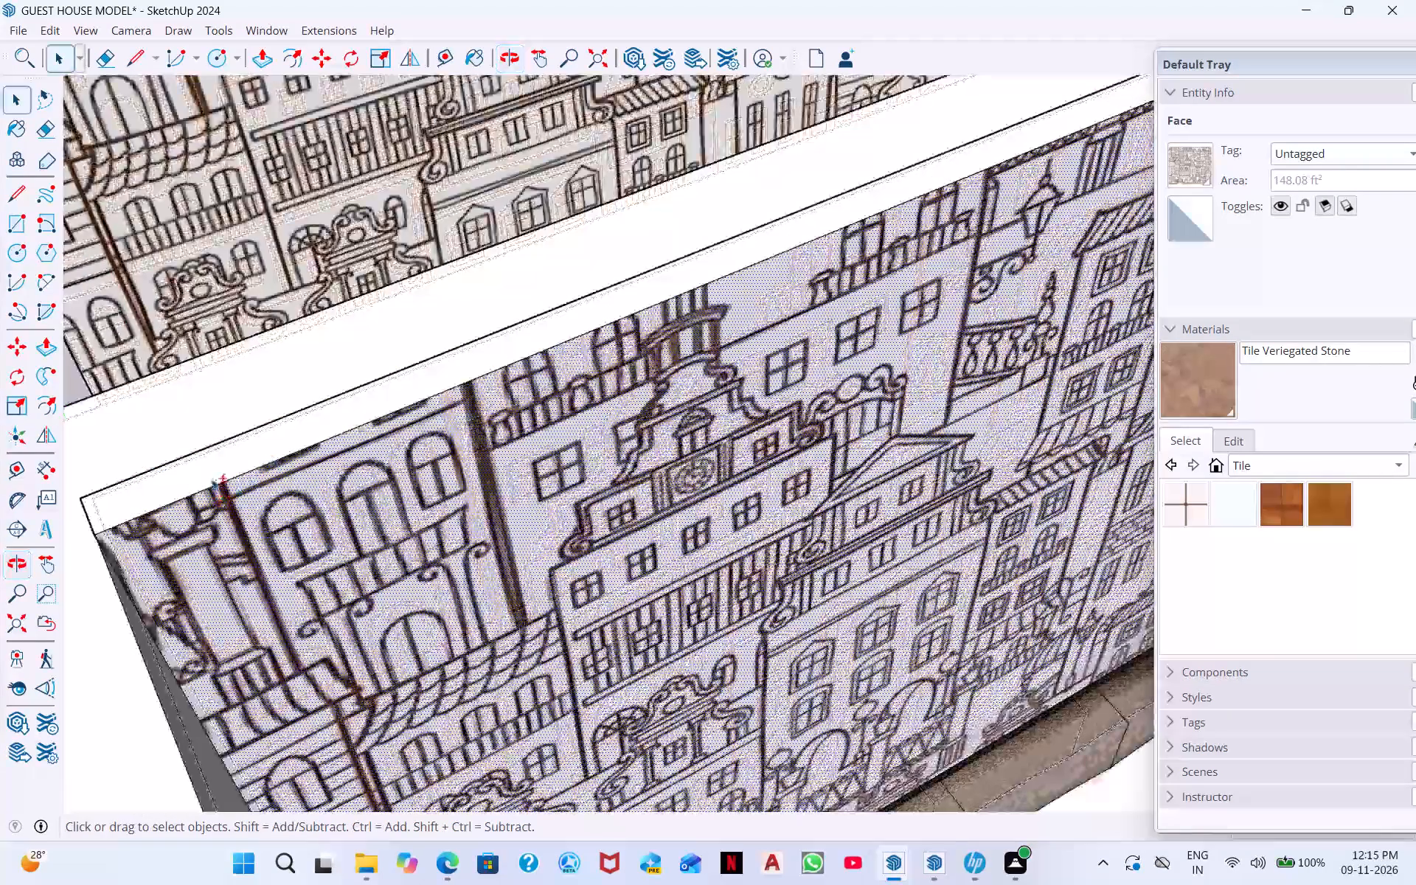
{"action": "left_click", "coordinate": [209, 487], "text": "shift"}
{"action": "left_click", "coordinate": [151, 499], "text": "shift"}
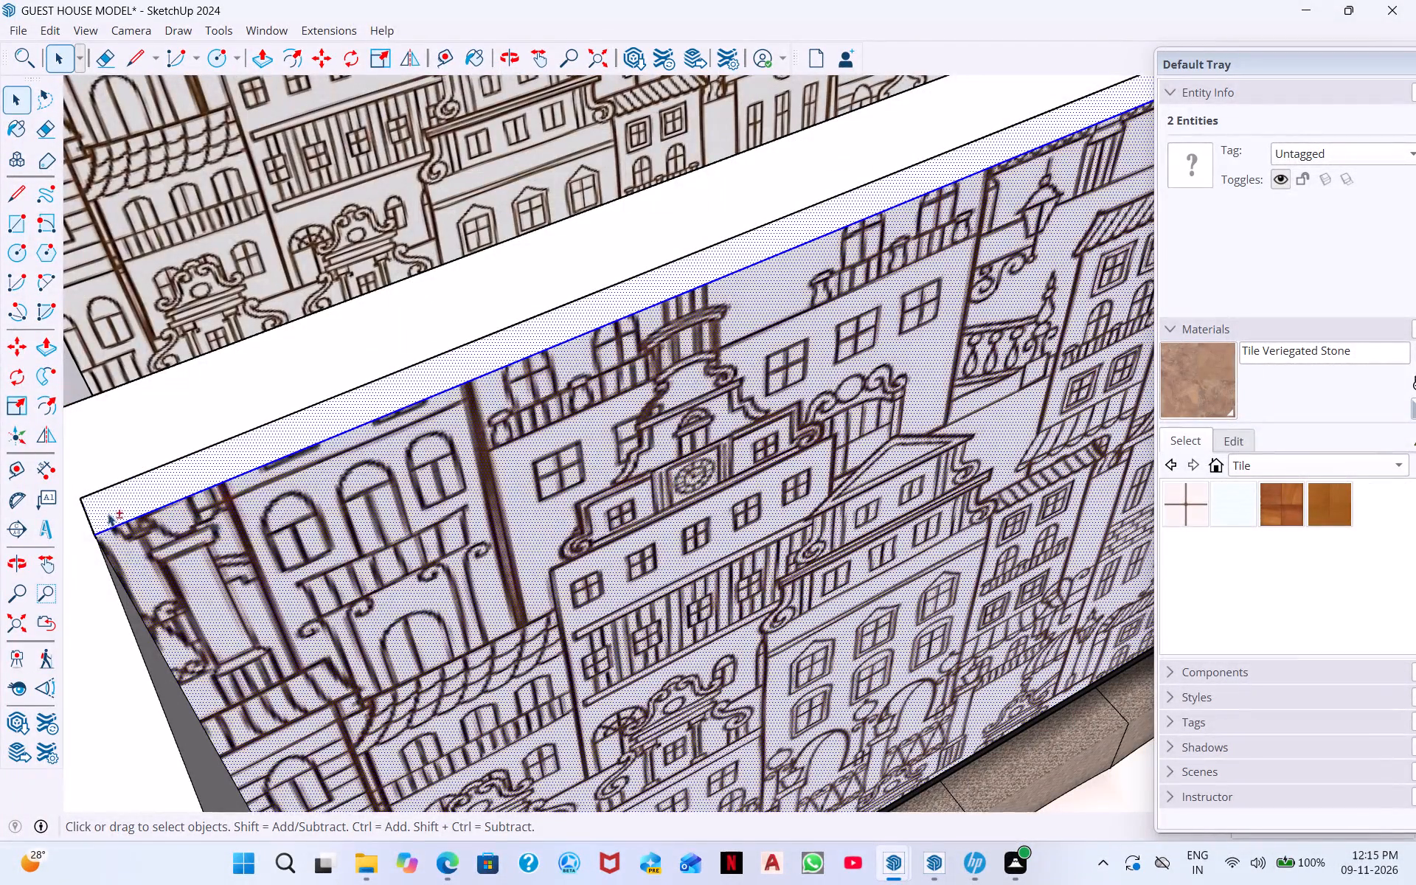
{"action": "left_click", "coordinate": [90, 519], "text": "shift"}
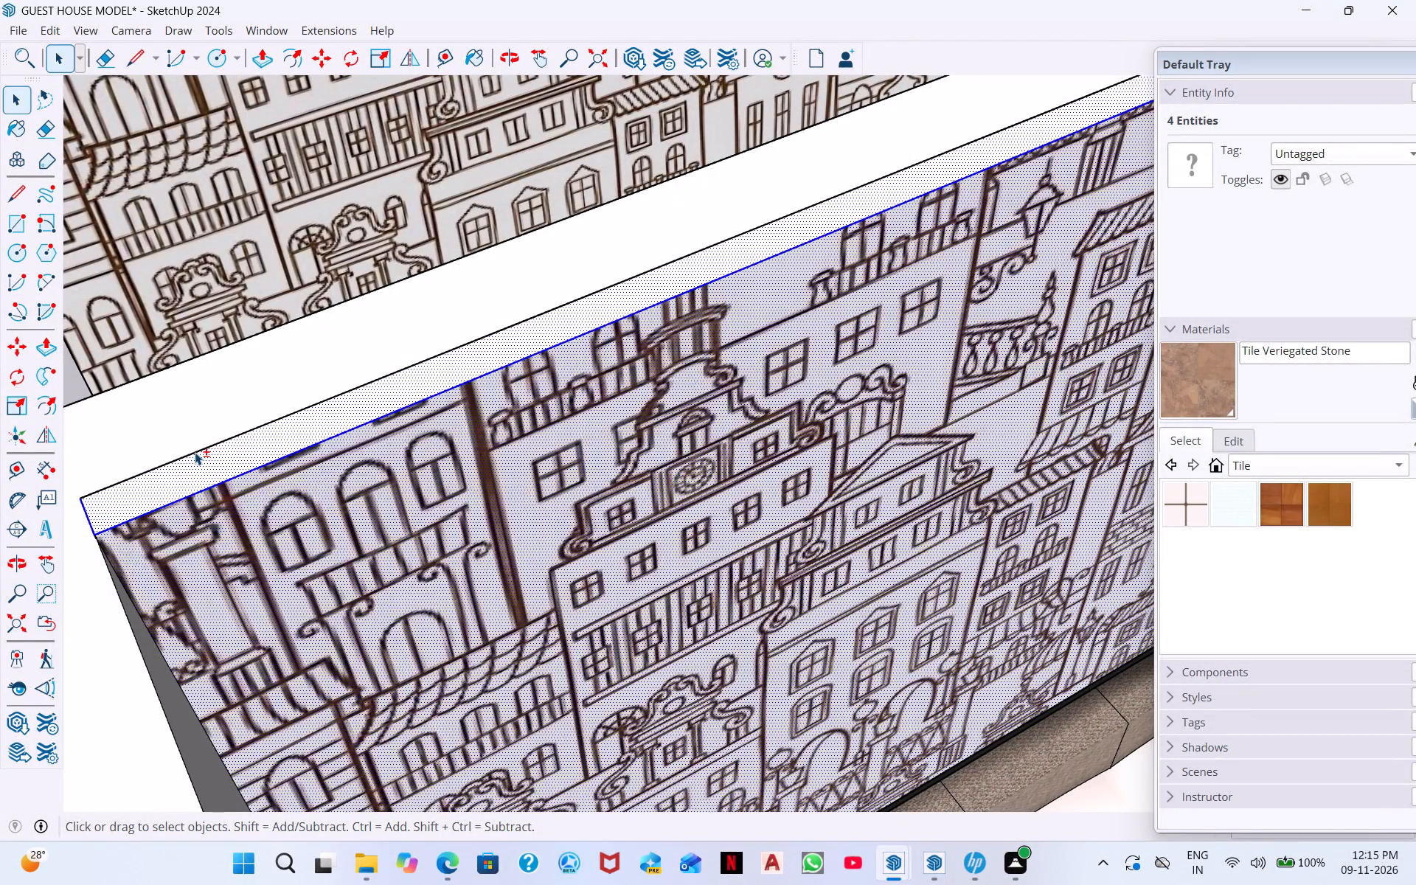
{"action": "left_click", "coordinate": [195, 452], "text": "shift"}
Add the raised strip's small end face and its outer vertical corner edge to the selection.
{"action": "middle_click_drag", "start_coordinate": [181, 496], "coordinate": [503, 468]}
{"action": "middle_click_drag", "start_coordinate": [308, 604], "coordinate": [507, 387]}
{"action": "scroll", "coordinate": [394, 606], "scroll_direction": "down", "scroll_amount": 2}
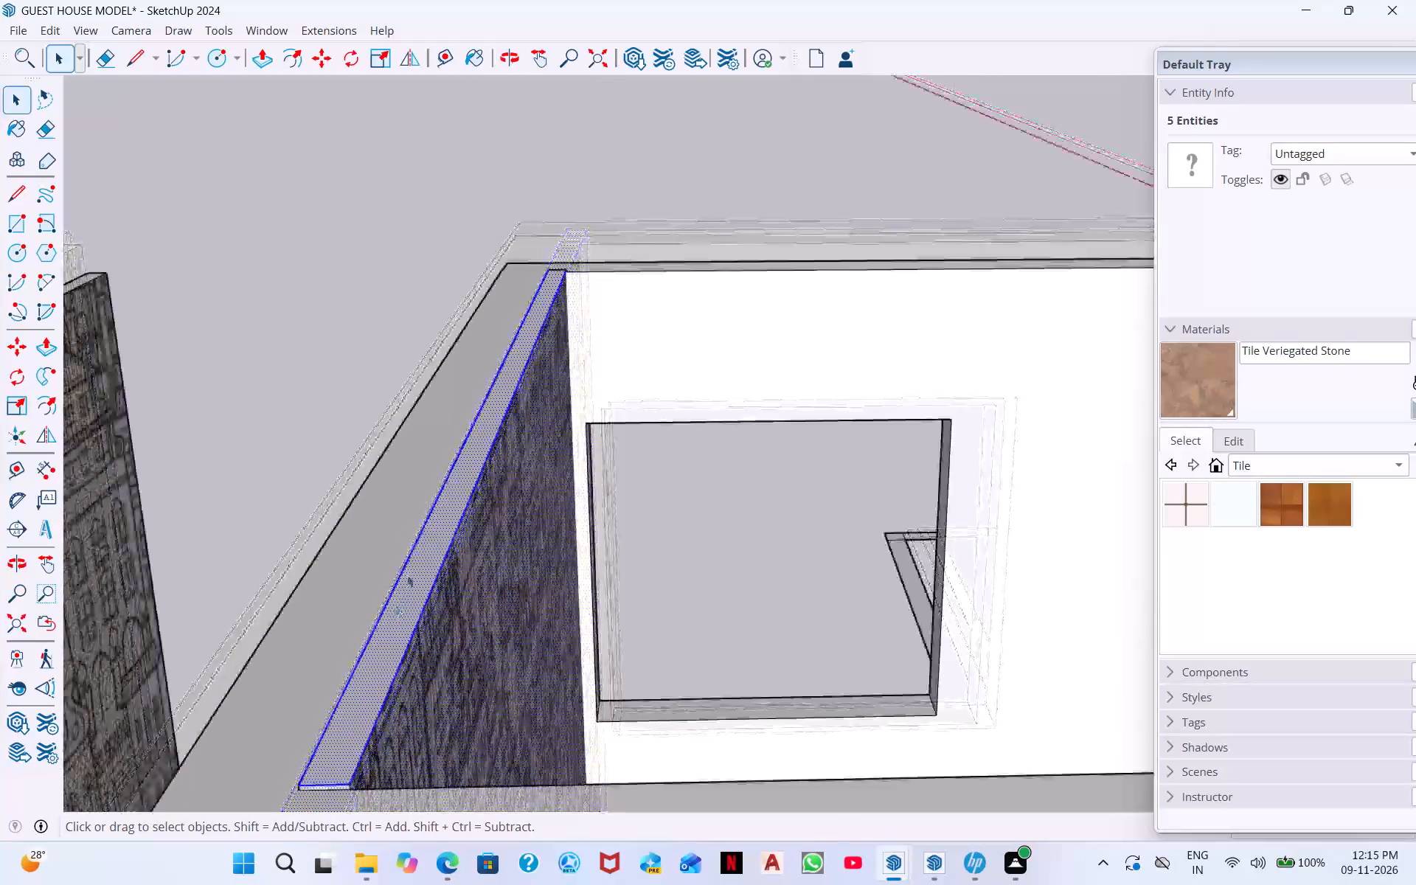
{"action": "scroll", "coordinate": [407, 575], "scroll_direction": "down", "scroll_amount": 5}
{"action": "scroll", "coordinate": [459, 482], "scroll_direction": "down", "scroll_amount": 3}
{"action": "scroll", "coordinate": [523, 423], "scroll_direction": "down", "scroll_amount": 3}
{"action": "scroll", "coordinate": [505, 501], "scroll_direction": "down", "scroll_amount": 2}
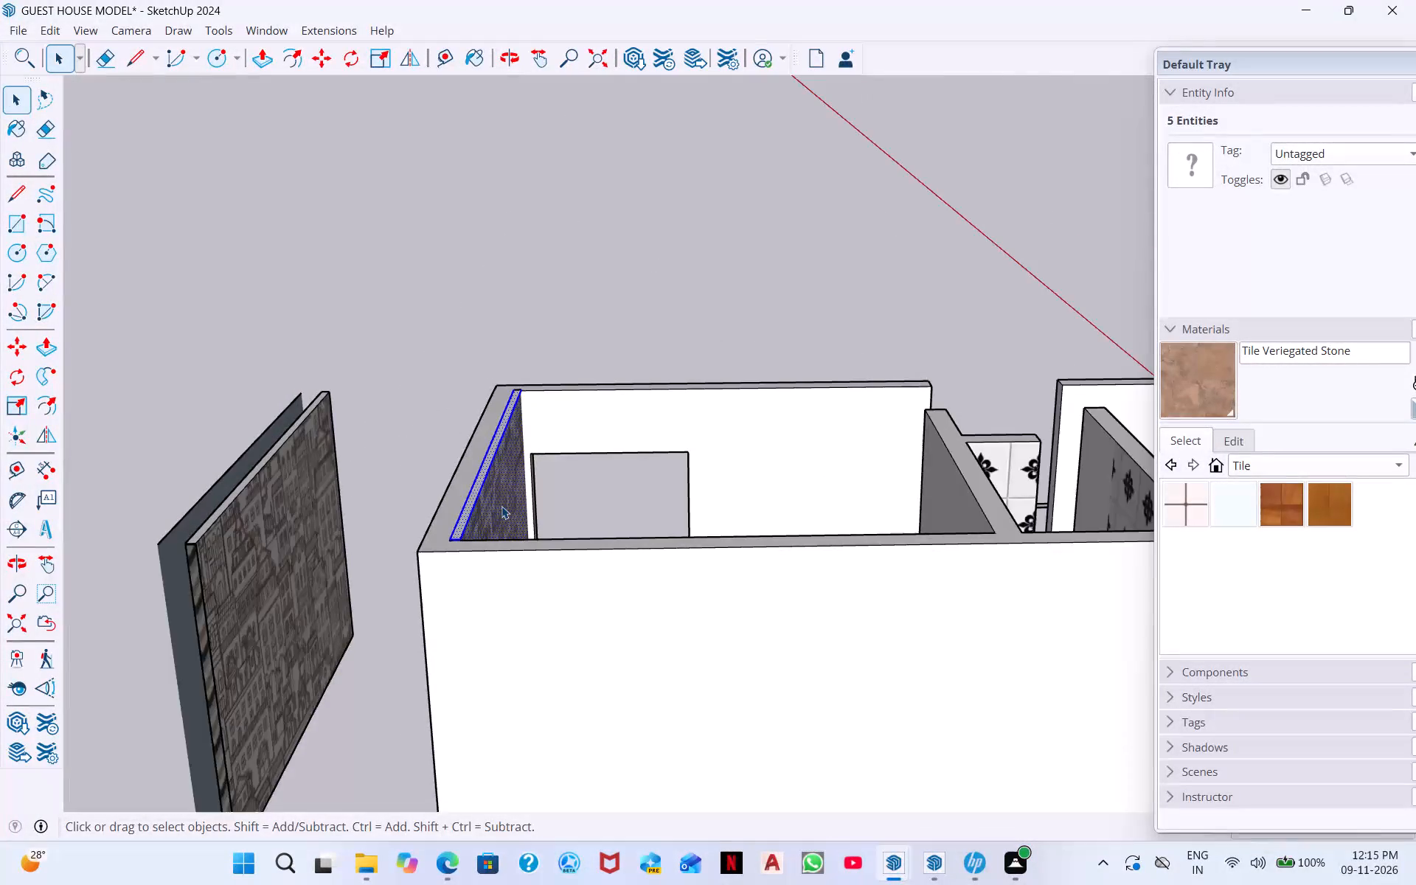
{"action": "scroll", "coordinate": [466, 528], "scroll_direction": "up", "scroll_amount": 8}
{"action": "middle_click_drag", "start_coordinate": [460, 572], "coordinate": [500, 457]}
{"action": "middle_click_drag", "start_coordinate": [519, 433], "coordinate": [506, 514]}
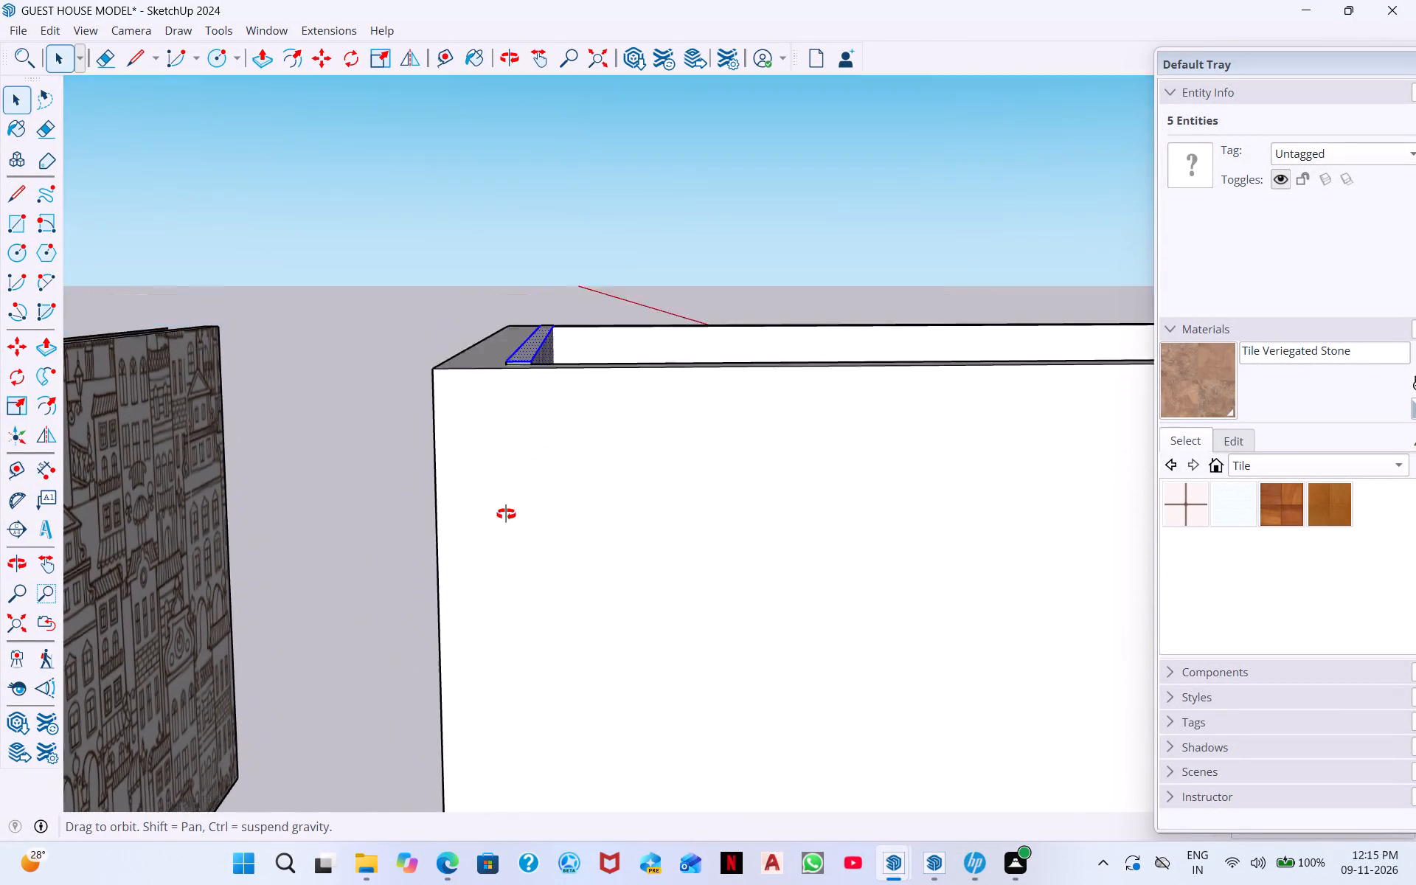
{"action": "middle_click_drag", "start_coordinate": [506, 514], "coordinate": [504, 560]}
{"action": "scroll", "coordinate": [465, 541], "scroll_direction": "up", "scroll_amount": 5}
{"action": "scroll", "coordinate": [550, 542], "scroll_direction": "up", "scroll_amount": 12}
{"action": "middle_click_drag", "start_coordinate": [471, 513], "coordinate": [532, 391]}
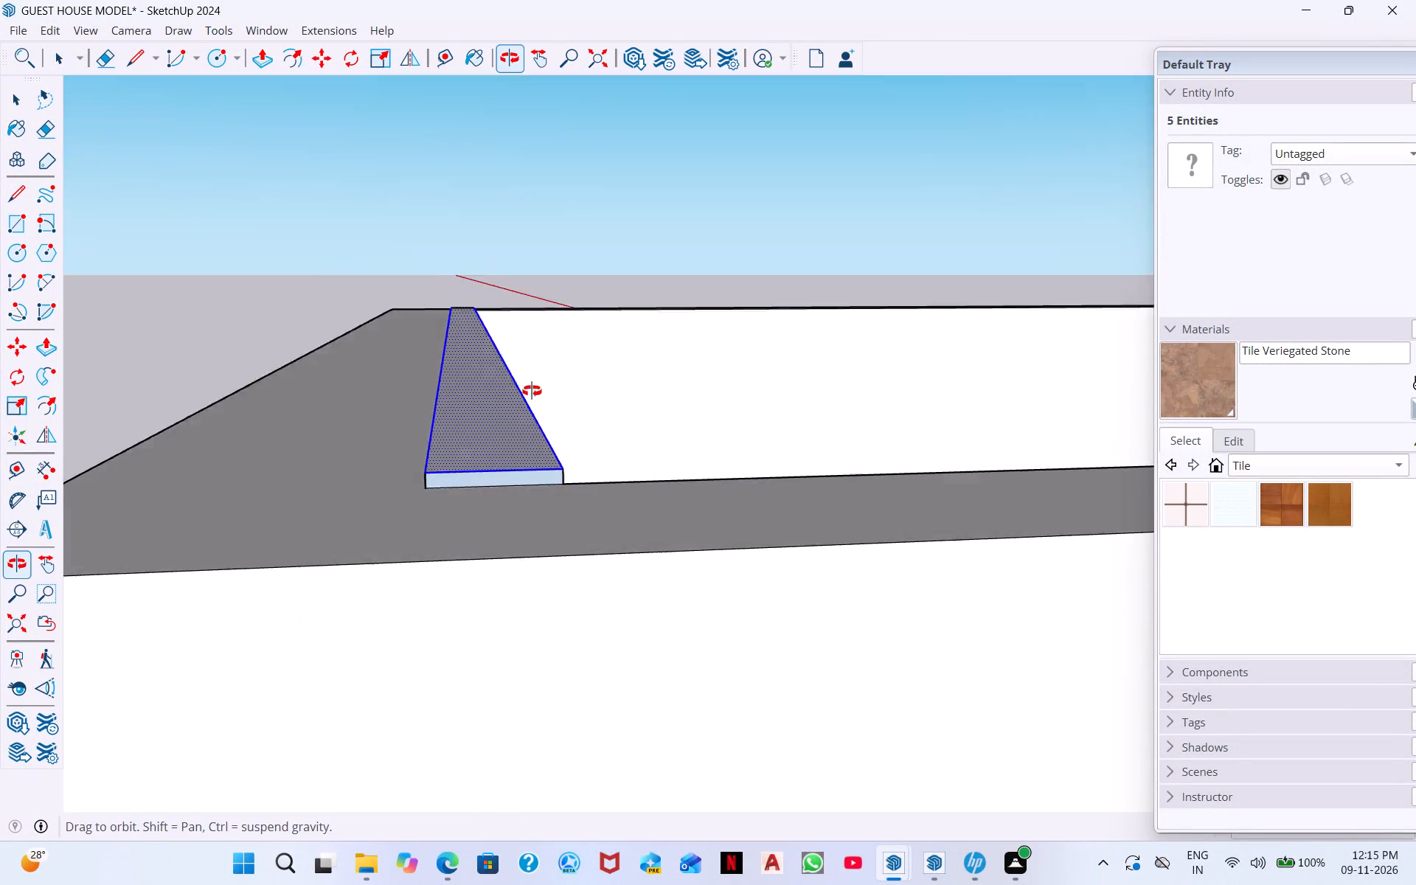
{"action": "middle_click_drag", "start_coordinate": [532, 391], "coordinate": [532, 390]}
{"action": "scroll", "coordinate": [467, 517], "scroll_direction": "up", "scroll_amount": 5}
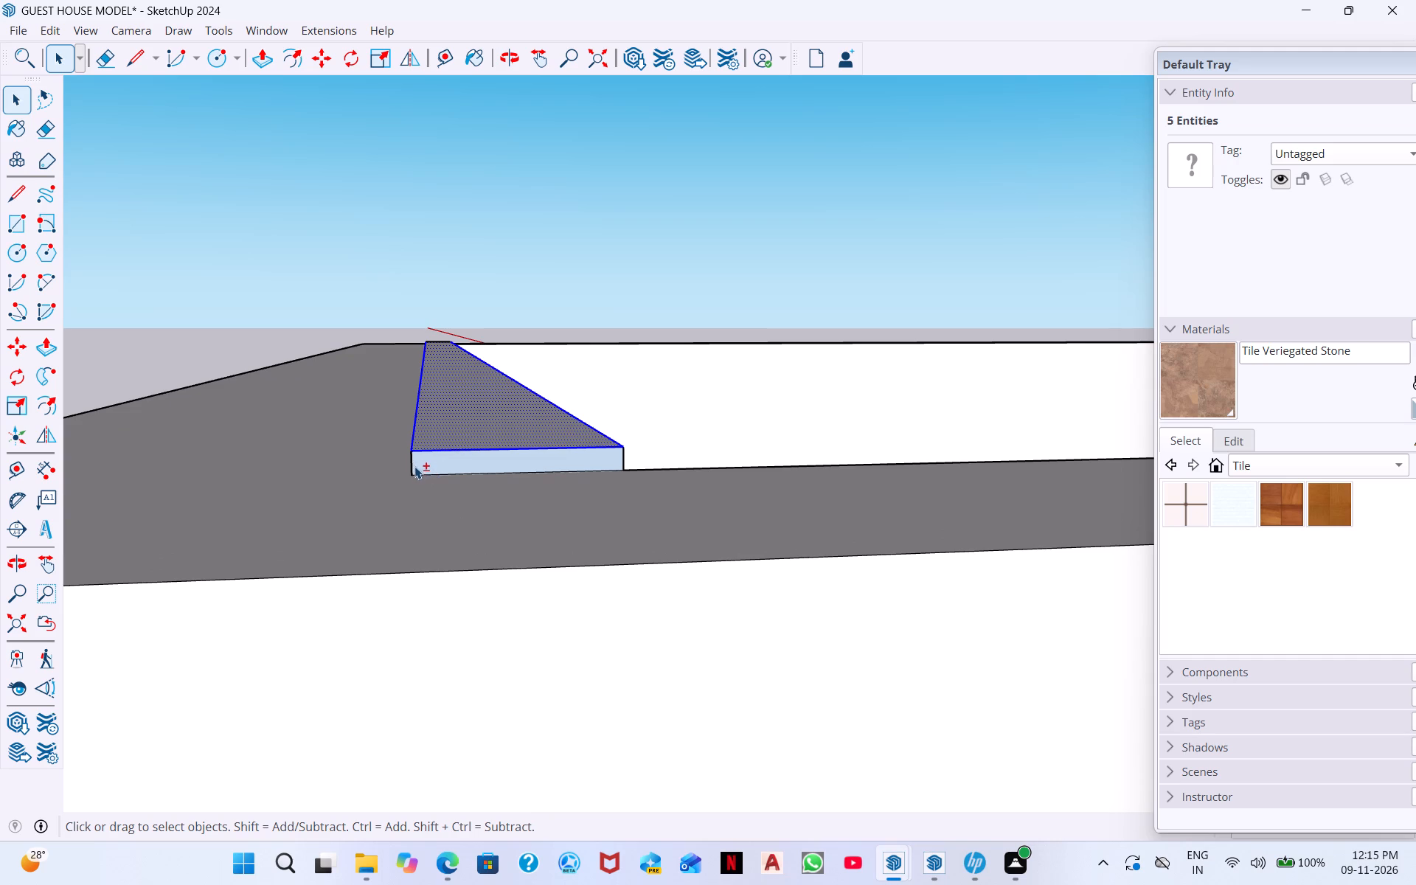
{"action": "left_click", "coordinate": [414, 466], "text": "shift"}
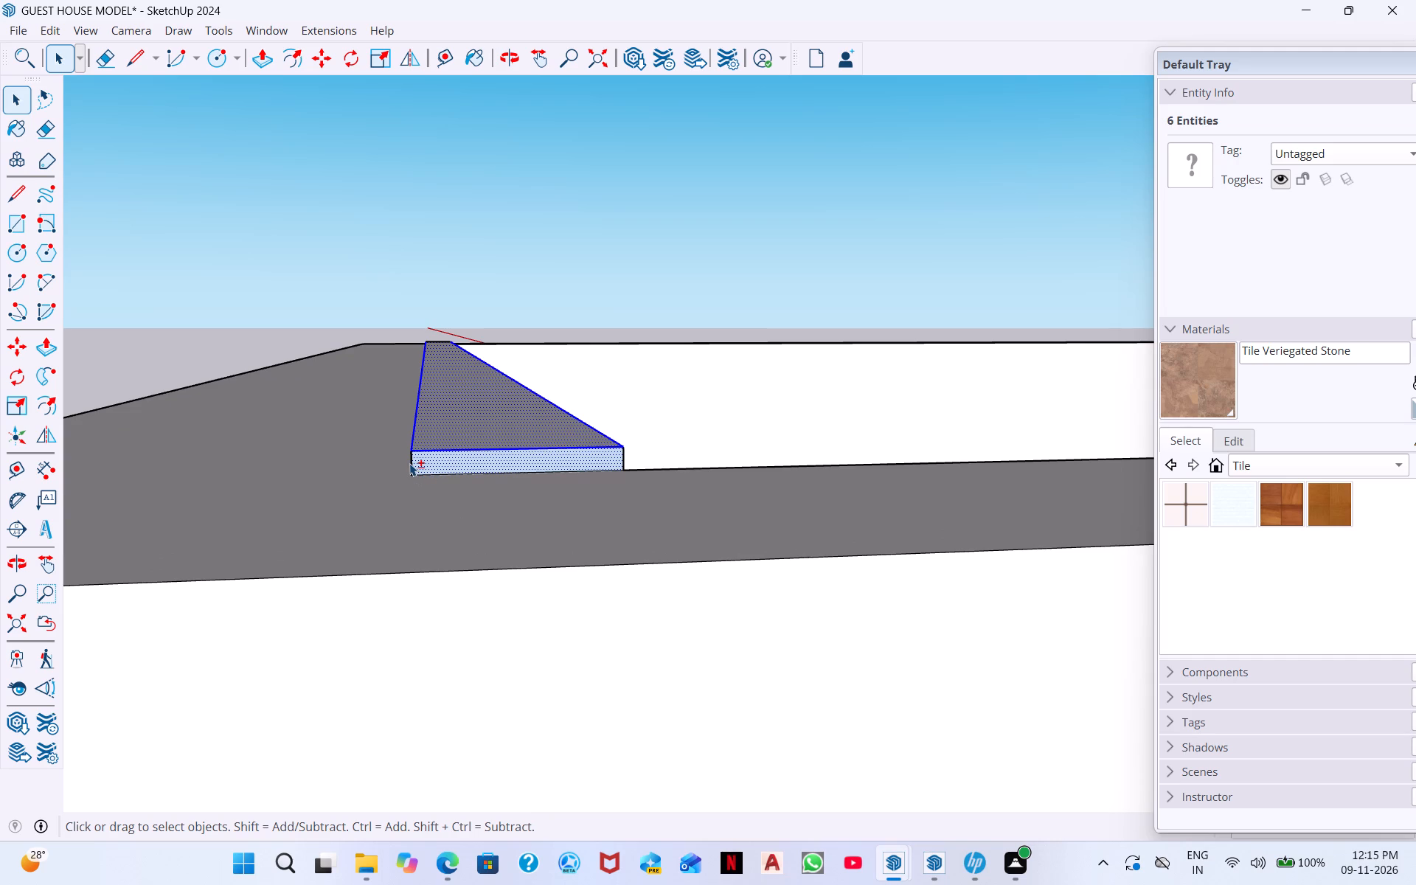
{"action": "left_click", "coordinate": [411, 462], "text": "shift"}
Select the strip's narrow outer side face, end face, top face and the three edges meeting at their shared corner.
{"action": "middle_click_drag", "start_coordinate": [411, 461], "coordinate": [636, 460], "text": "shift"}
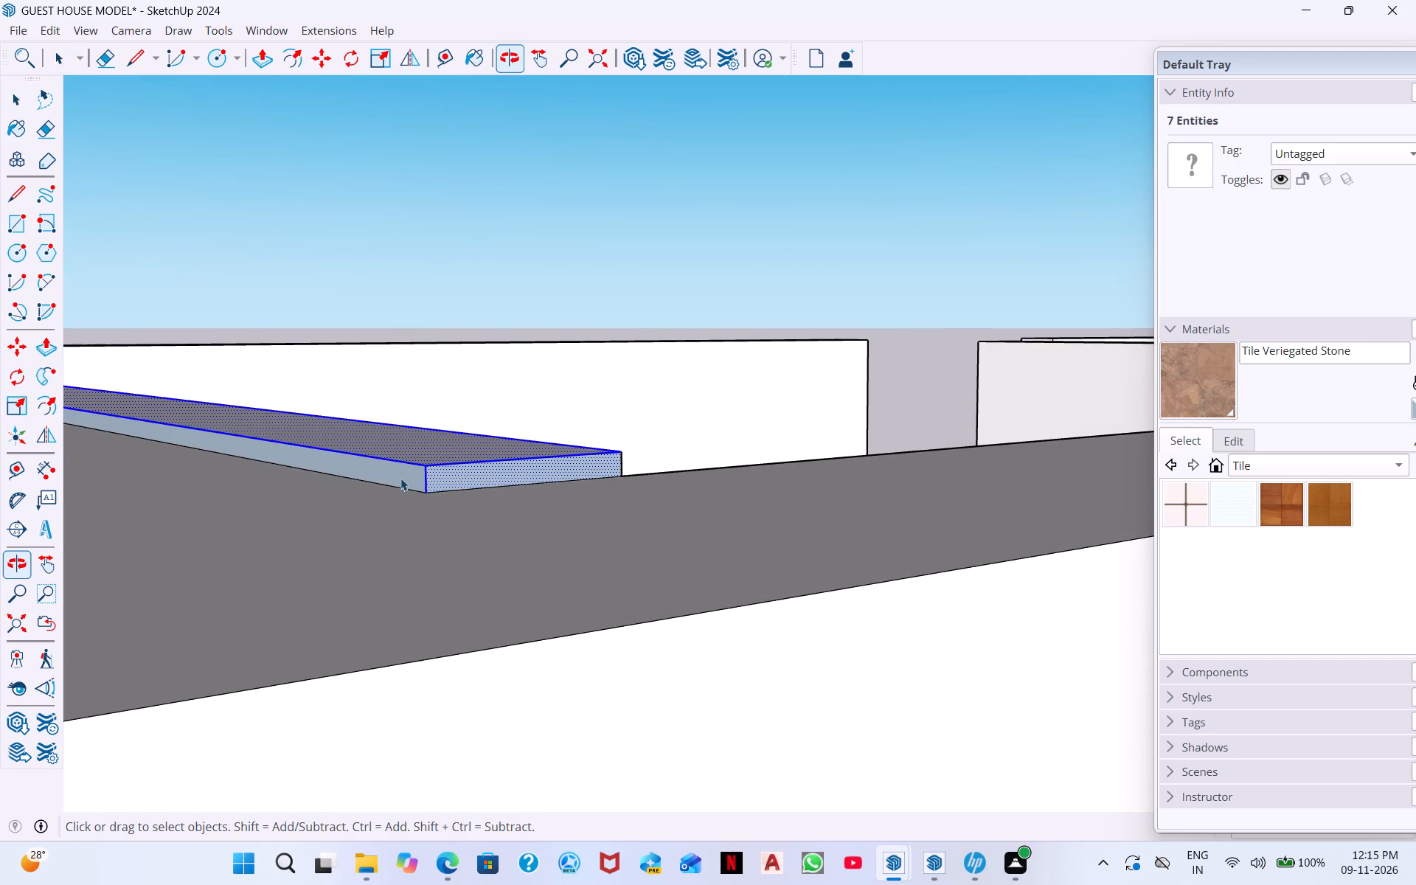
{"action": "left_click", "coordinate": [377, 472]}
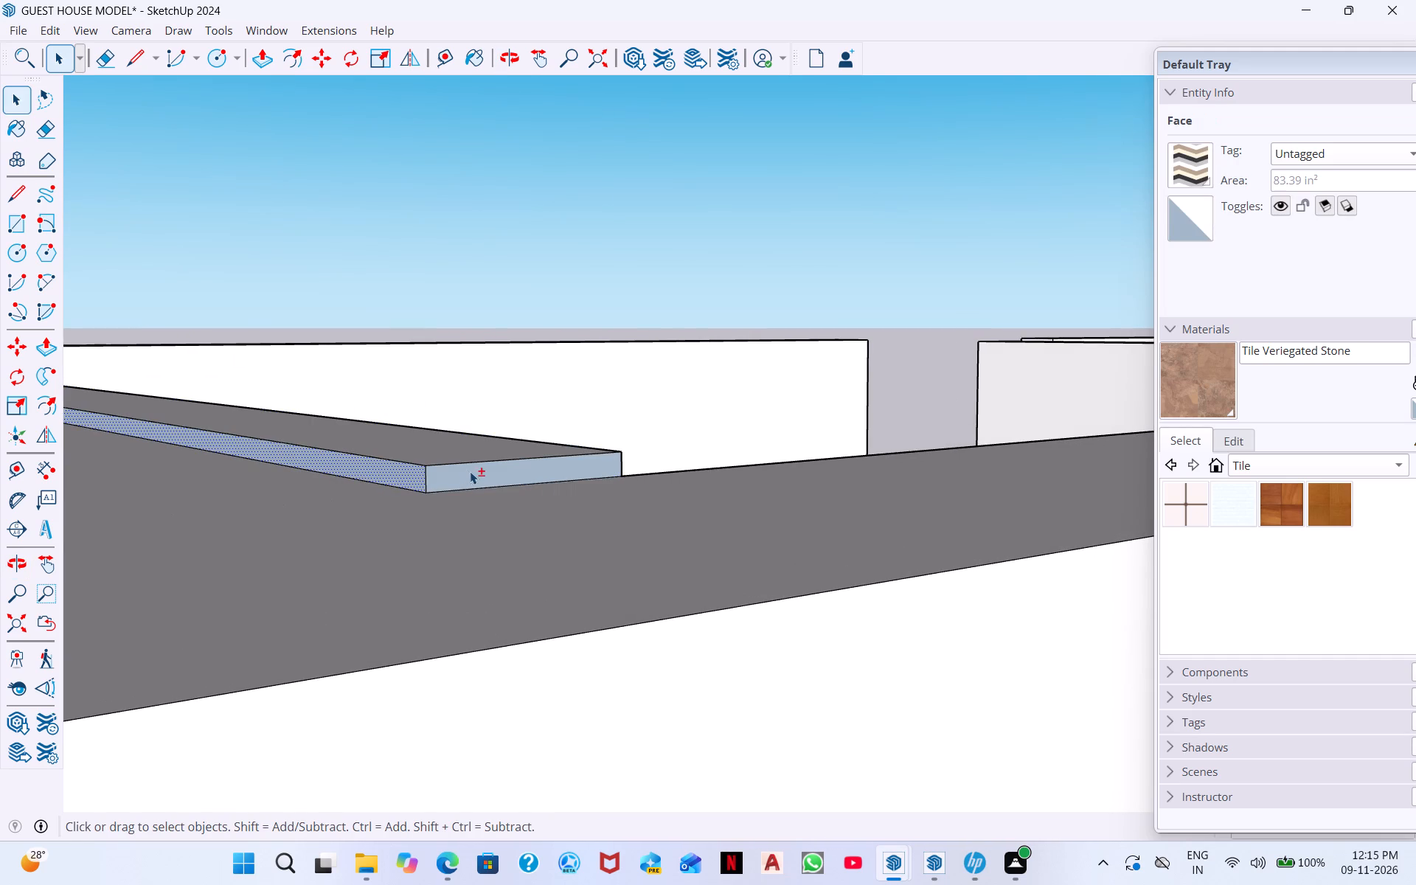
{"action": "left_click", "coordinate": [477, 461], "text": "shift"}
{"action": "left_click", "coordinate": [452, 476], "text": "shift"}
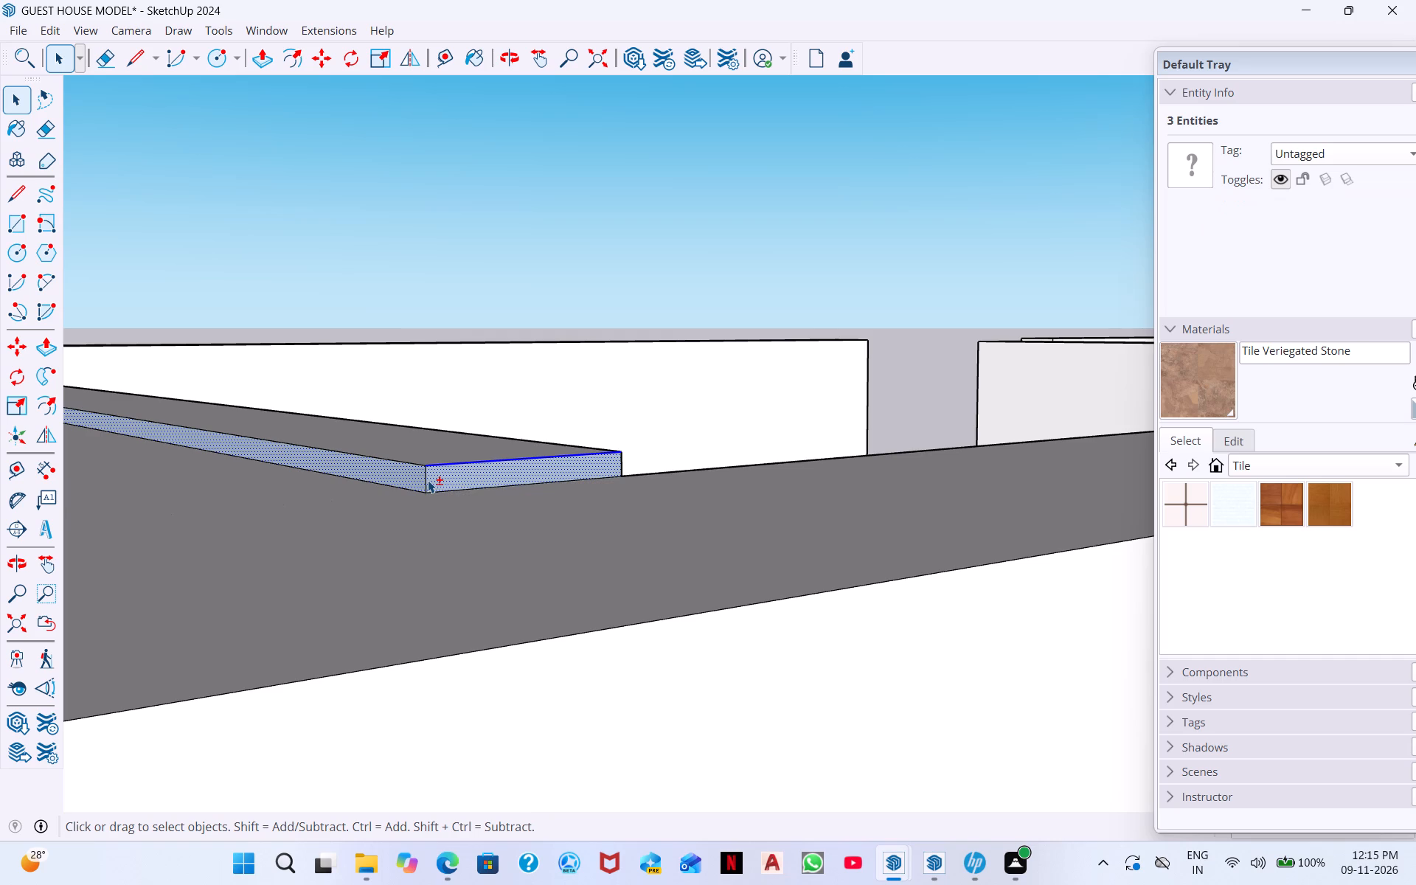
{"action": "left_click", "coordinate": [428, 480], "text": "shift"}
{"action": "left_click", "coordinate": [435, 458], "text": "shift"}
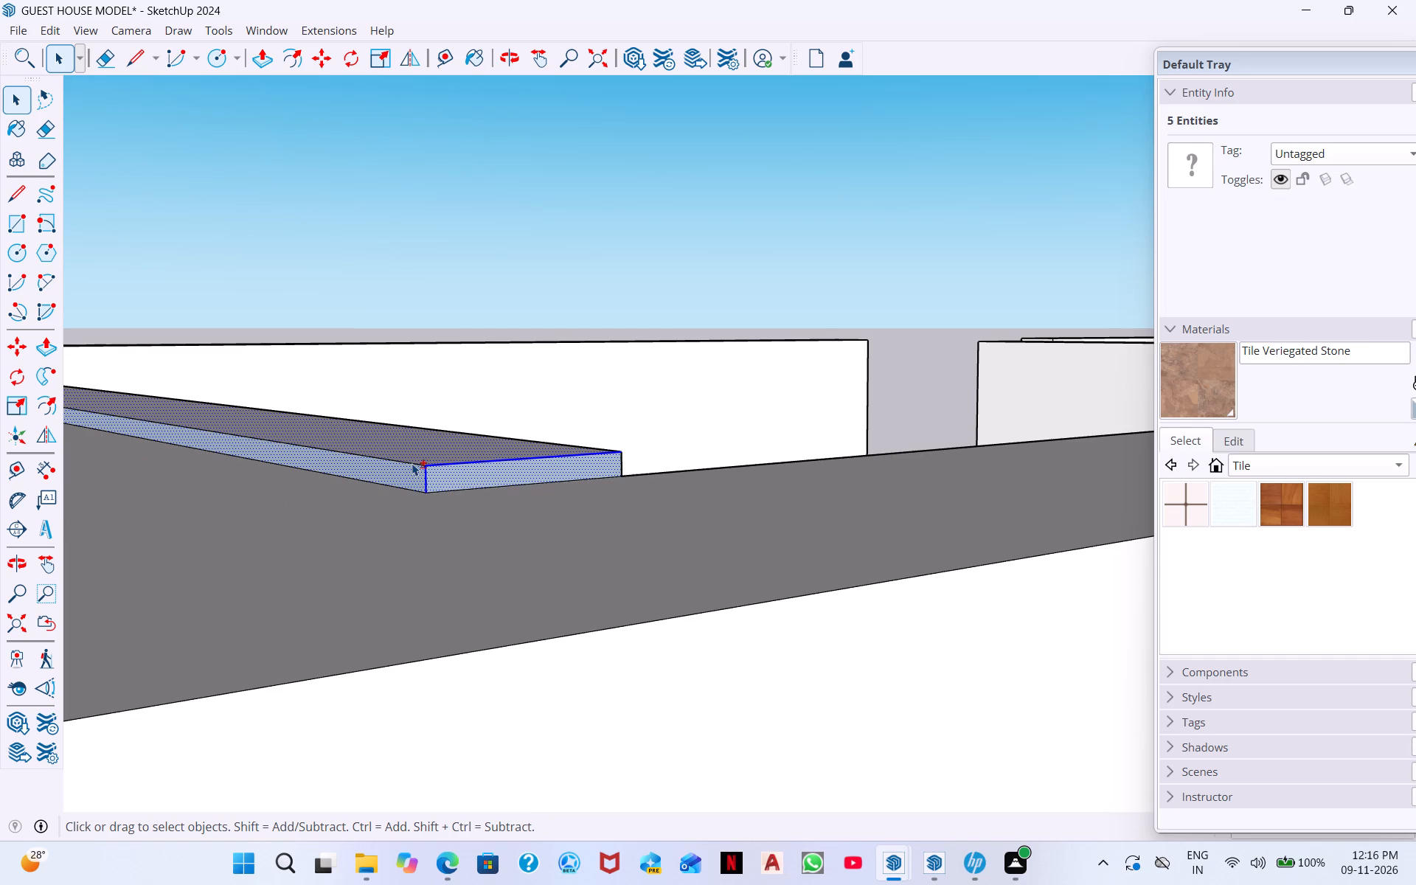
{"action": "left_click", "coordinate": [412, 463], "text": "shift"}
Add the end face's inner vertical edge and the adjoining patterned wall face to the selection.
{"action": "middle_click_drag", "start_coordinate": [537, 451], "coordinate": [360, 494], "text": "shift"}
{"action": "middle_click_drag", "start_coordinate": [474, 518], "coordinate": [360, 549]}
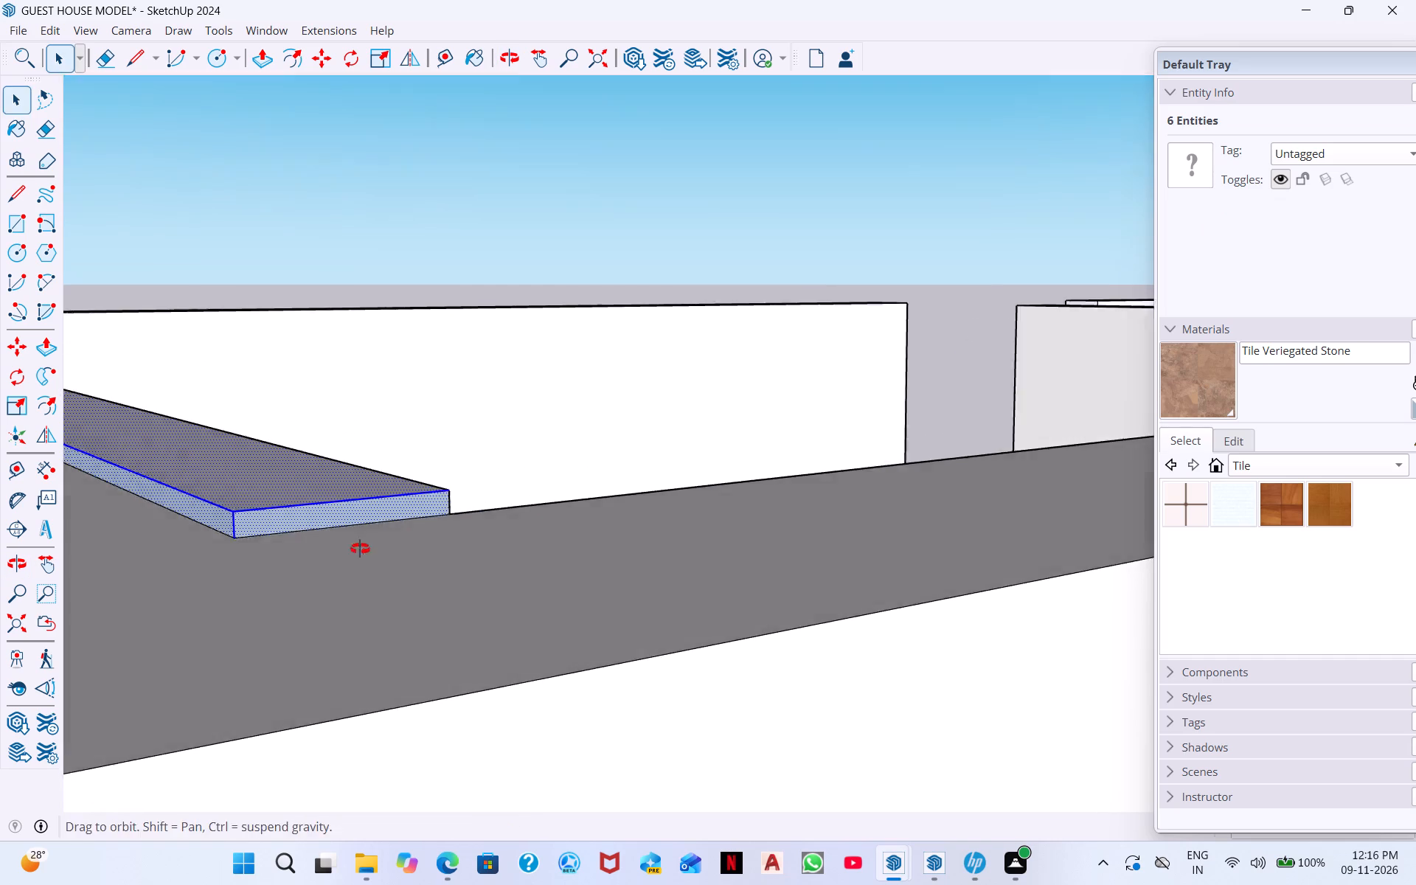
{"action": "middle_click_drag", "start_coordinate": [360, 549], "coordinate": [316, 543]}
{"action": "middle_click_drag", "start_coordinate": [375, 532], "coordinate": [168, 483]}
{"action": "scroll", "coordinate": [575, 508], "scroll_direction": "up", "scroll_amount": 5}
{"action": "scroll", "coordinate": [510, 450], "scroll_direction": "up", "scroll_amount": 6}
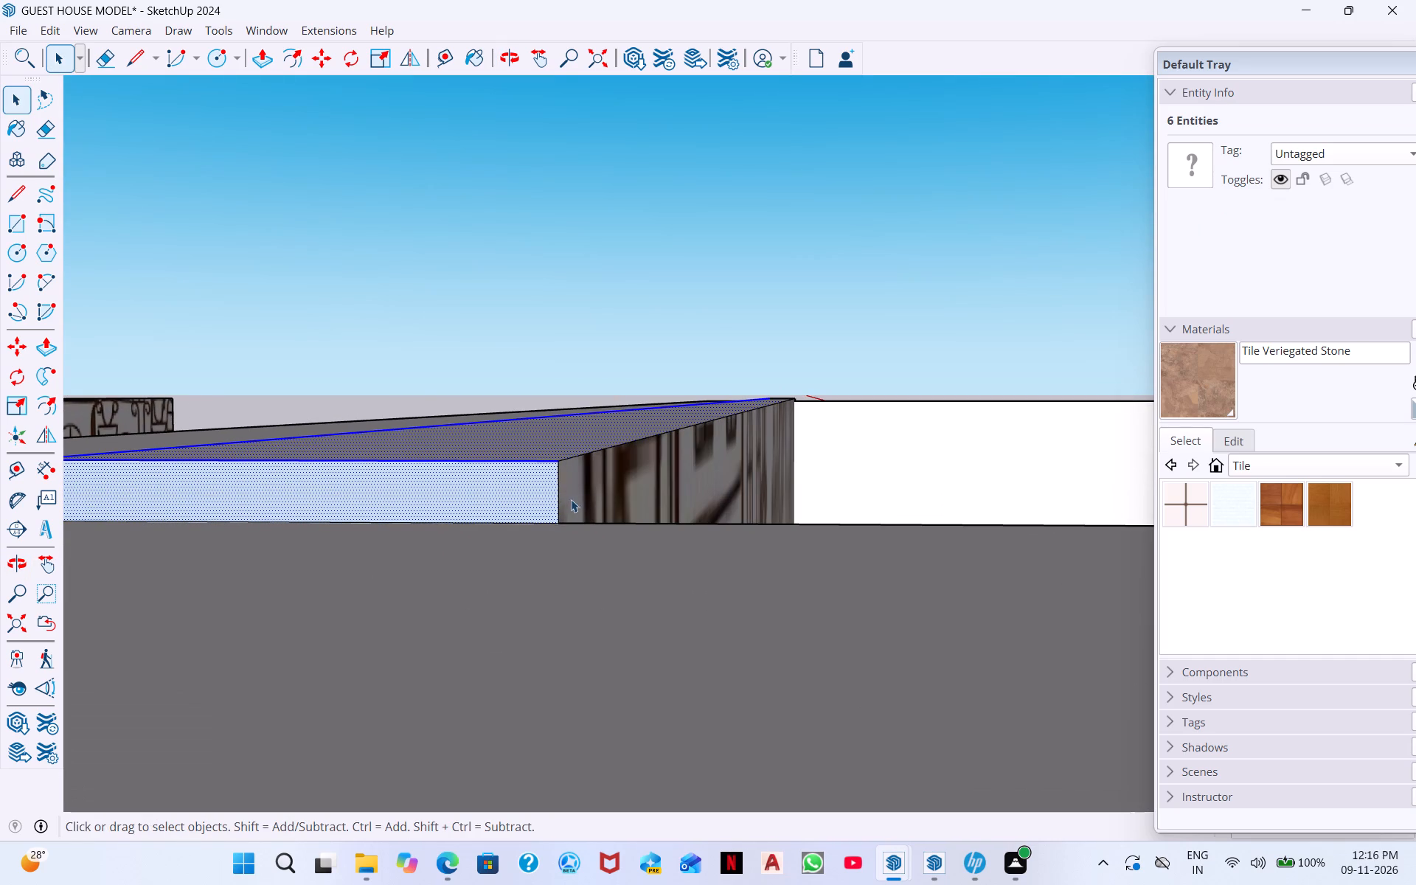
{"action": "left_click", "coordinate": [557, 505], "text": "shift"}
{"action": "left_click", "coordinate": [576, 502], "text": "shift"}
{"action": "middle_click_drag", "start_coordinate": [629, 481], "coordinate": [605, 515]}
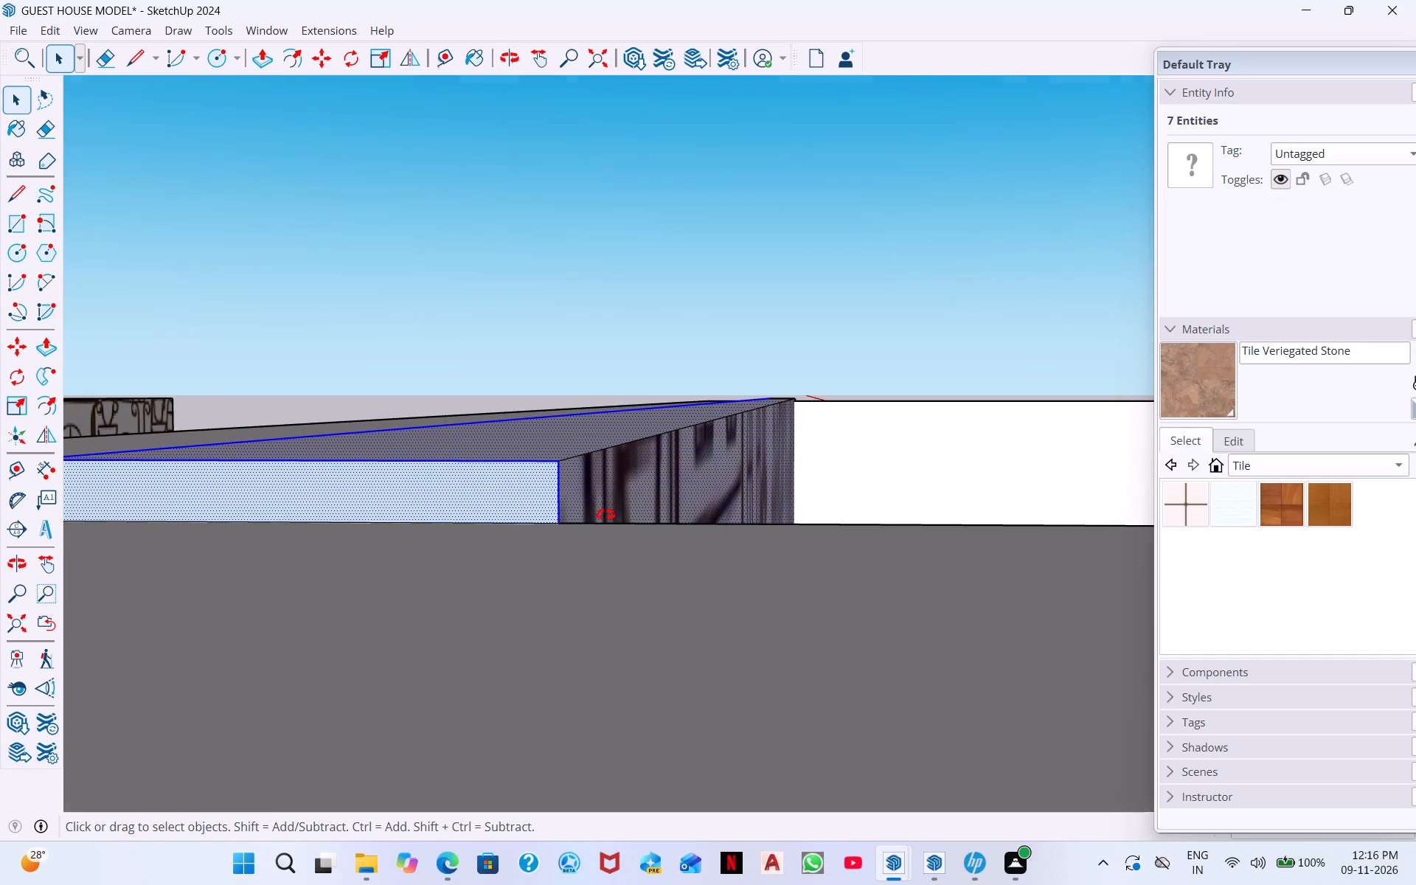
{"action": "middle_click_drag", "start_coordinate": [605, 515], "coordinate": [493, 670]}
Select the patterned panel's top, end and patterned faces with both long top edges and the edges bordering its end face.
{"action": "left_click", "coordinate": [592, 414]}
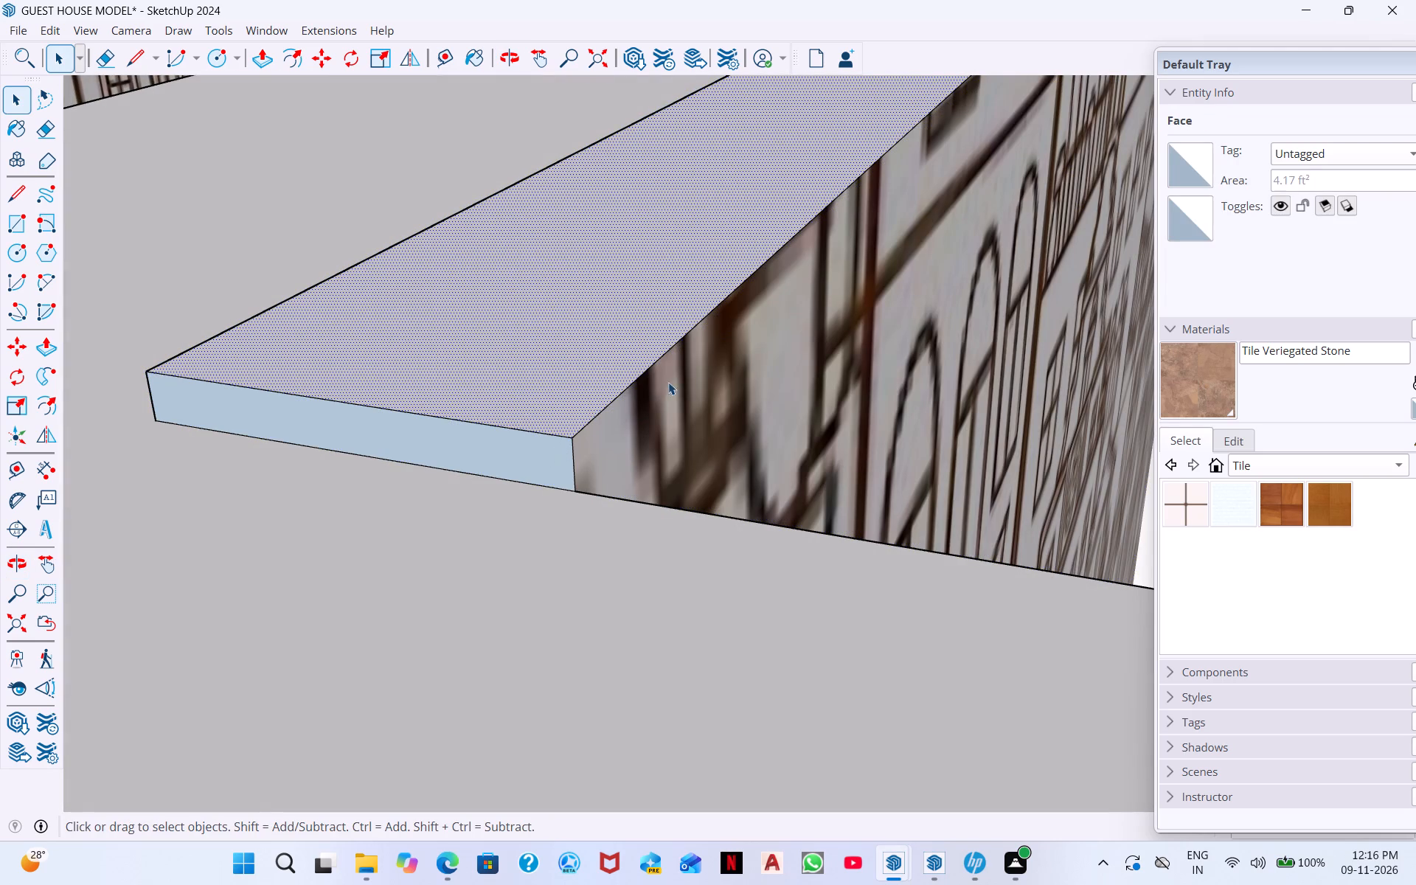
{"action": "left_click_drag", "start_coordinate": [621, 443], "coordinate": [547, 445], "text": "shift"}
{"action": "left_click_drag", "start_coordinate": [547, 445], "coordinate": [544, 412], "text": "shift"}
{"action": "left_click", "coordinate": [544, 412], "text": "shift"}
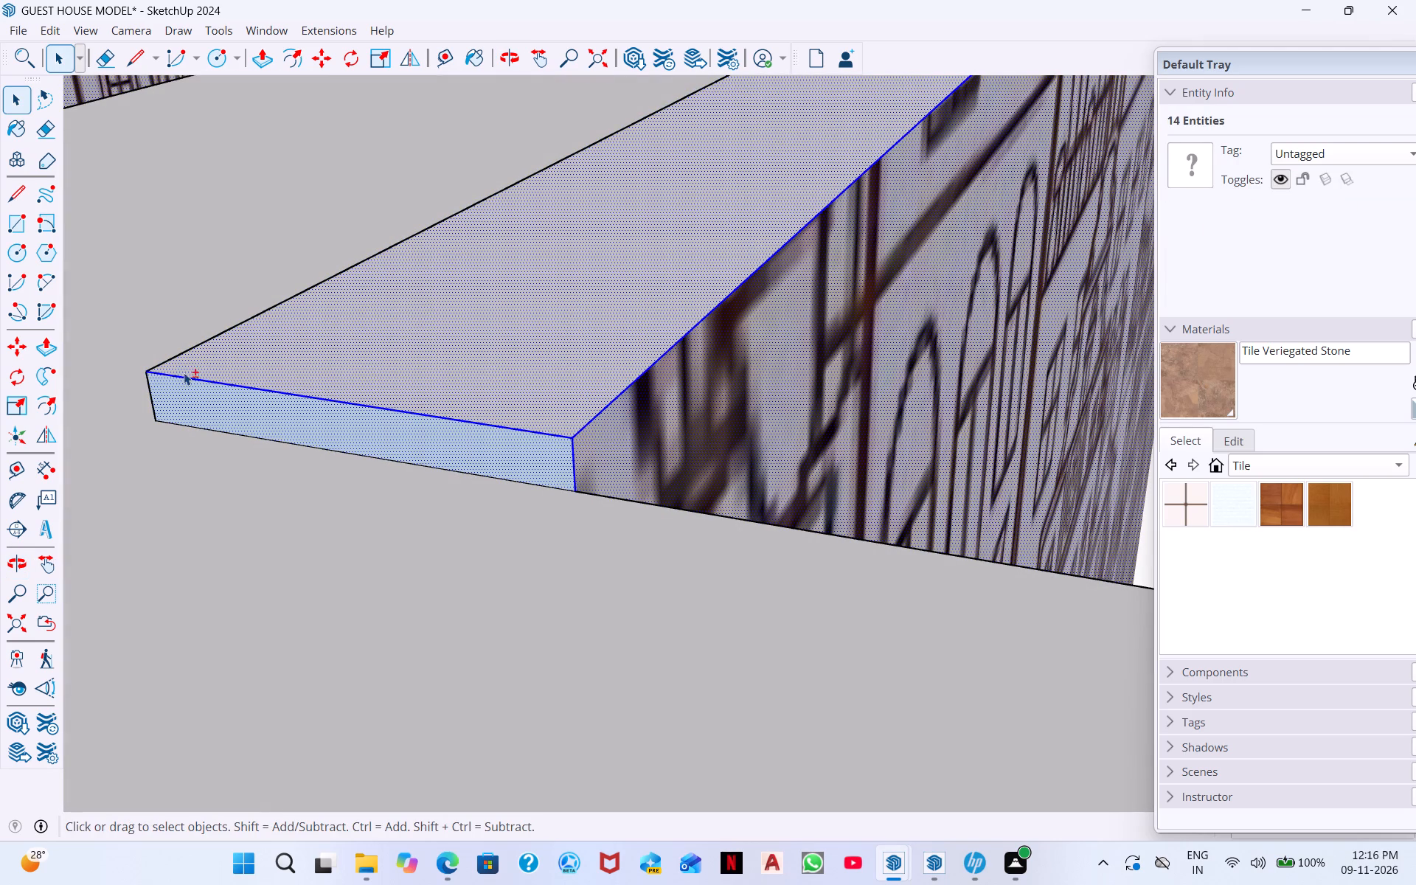
{"action": "left_click", "coordinate": [148, 390], "text": "shift"}
{"action": "left_click", "coordinate": [271, 308], "text": "shift"}
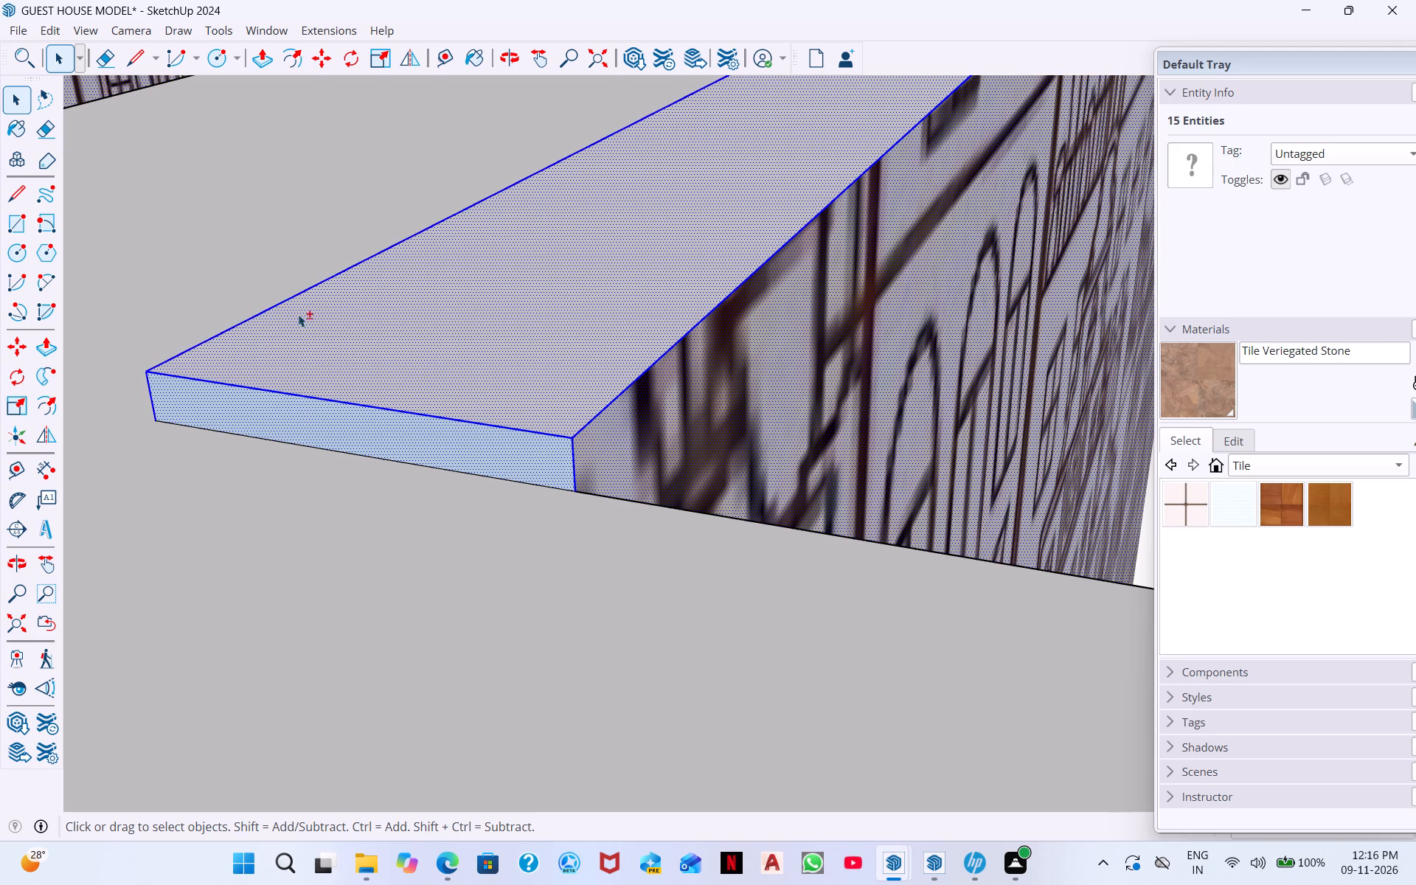
Add the top edge at the near end of the raised strip along the living room's end wall to the selection.
{"action": "scroll", "coordinate": [811, 427], "scroll_direction": "down", "scroll_amount": 11}
{"action": "middle_click_drag", "start_coordinate": [914, 384], "coordinate": [804, 414]}
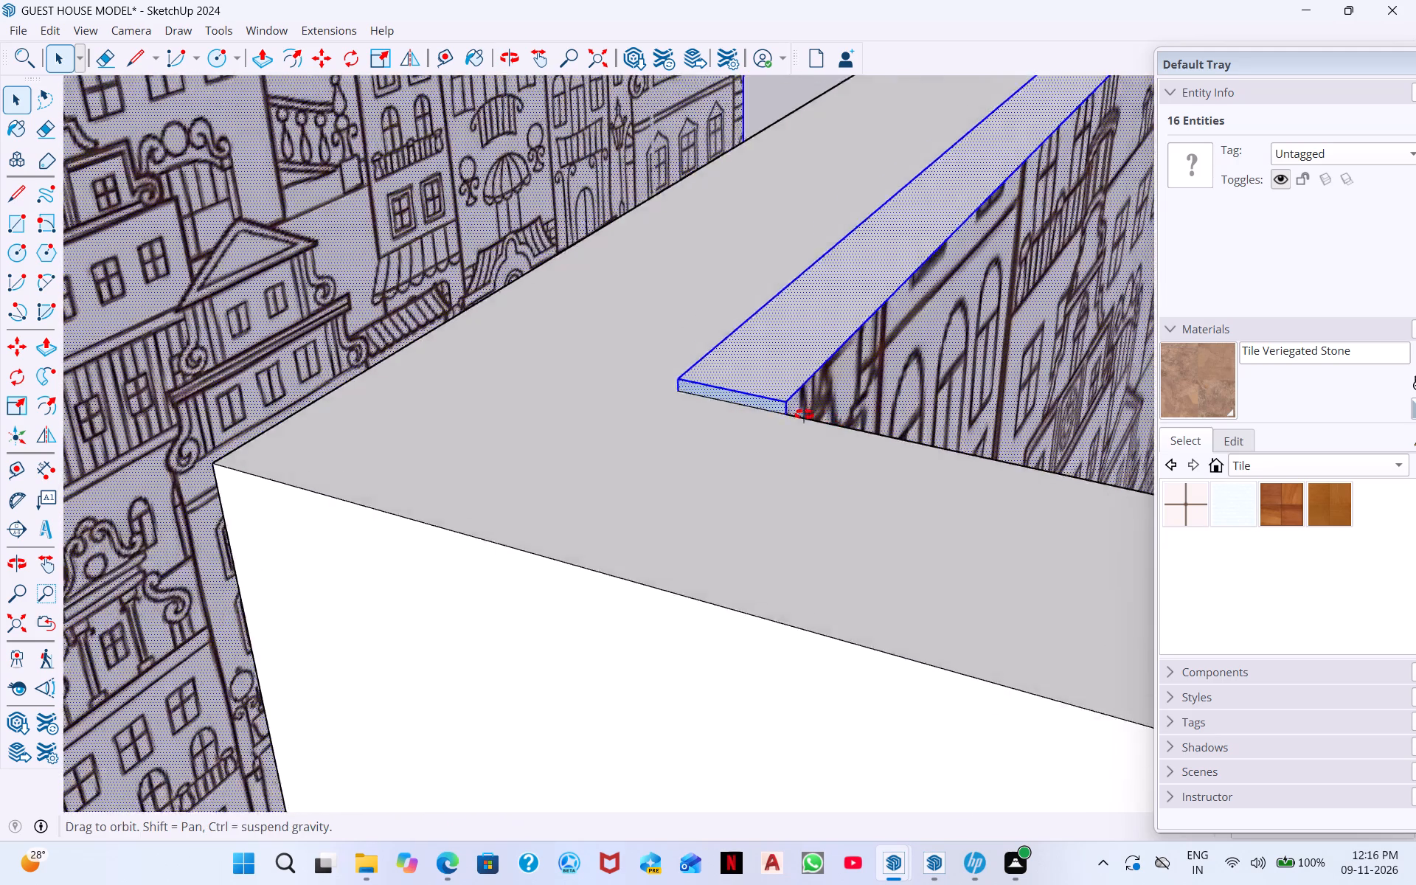
{"action": "middle_click_drag", "start_coordinate": [804, 414], "coordinate": [327, 330]}
{"action": "scroll", "coordinate": [326, 330], "scroll_direction": "down", "scroll_amount": 18}
{"action": "middle_click_drag", "start_coordinate": [1092, 555], "coordinate": [1075, 565]}
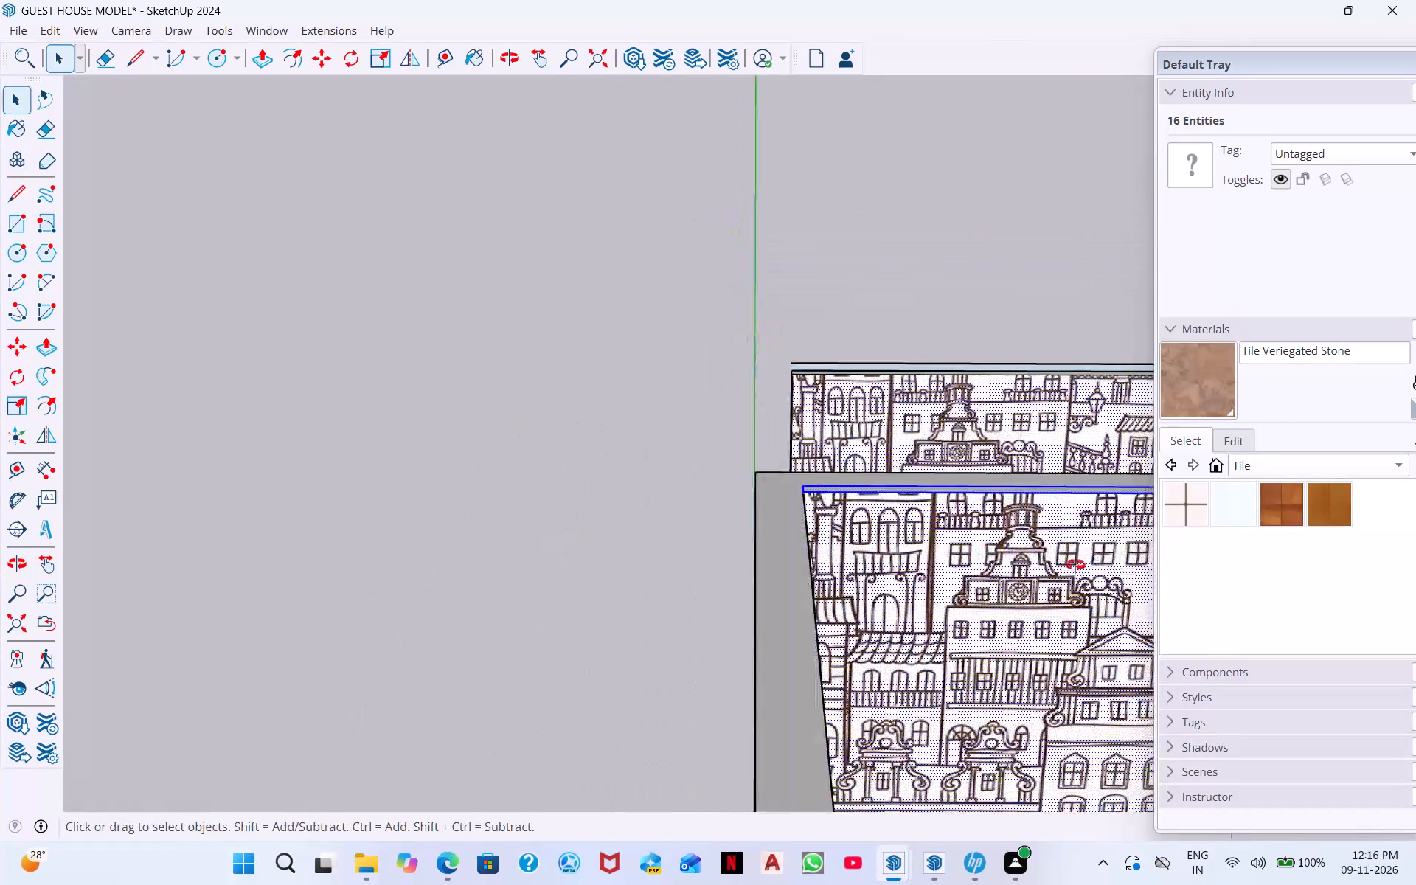
{"action": "middle_click_drag", "start_coordinate": [1075, 565], "coordinate": [578, 409]}
{"action": "scroll", "coordinate": [754, 468], "scroll_direction": "down", "scroll_amount": 8}
{"action": "scroll", "coordinate": [882, 478], "scroll_direction": "down", "scroll_amount": 2}
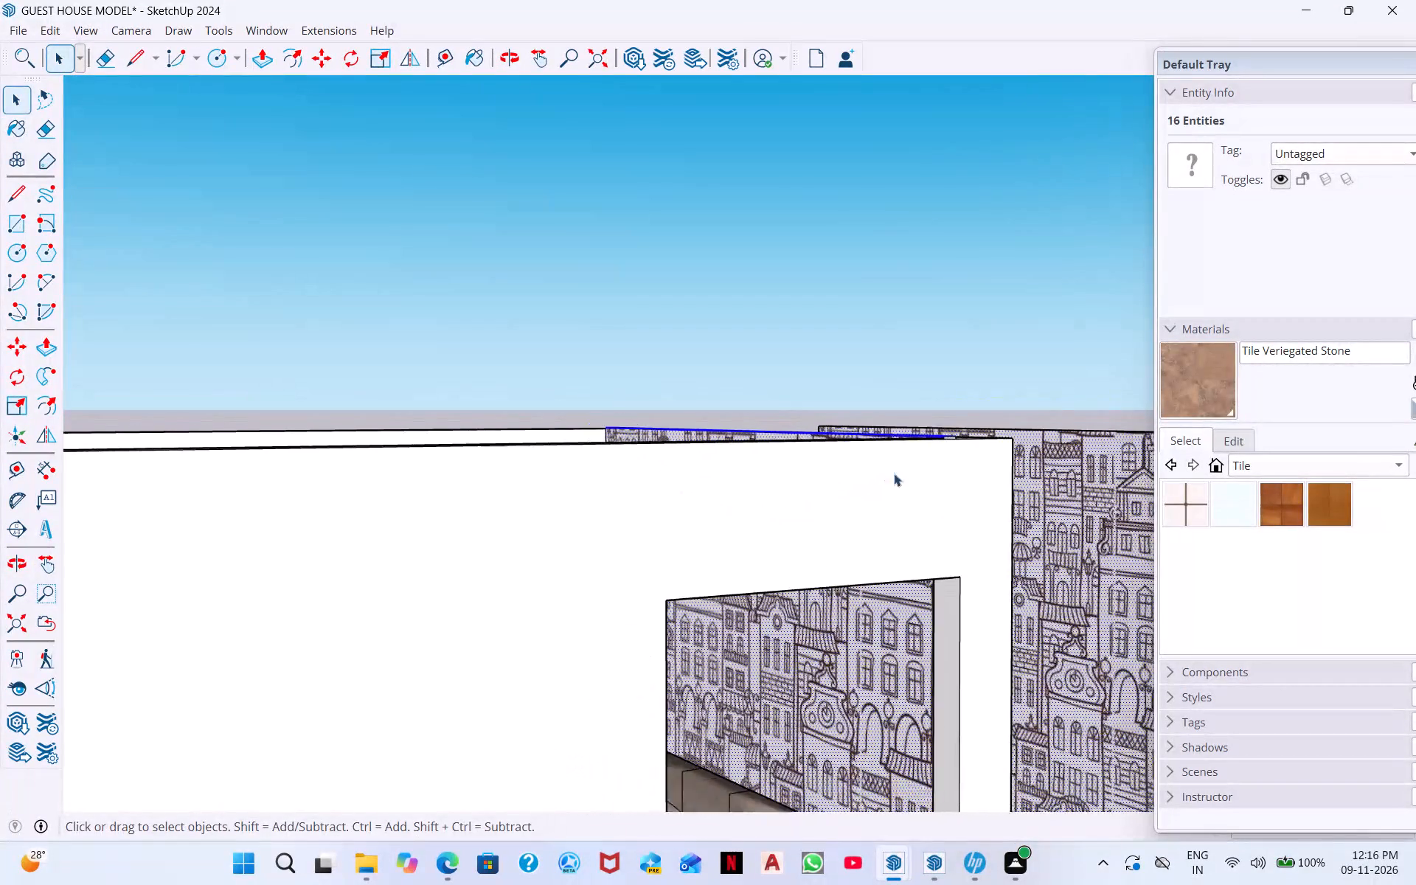
{"action": "scroll", "coordinate": [894, 473], "scroll_direction": "down", "scroll_amount": 2}
{"action": "middle_click_drag", "start_coordinate": [1011, 485], "coordinate": [681, 636]}
{"action": "scroll", "coordinate": [743, 556], "scroll_direction": "up", "scroll_amount": 6}
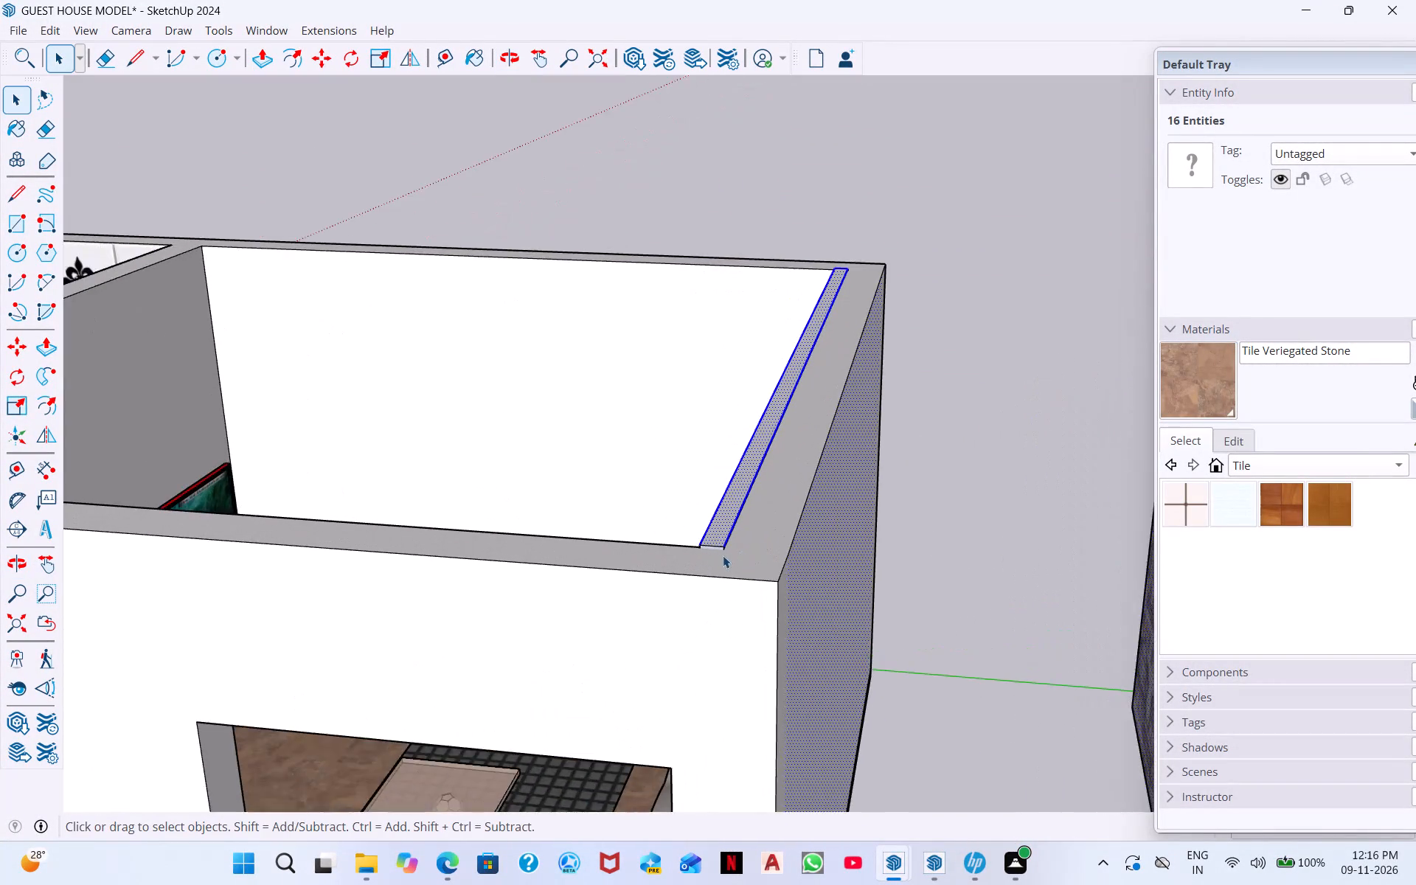
{"action": "scroll", "coordinate": [723, 555], "scroll_direction": "up", "scroll_amount": 11}
{"action": "middle_click_drag", "start_coordinate": [934, 571], "coordinate": [714, 549]}
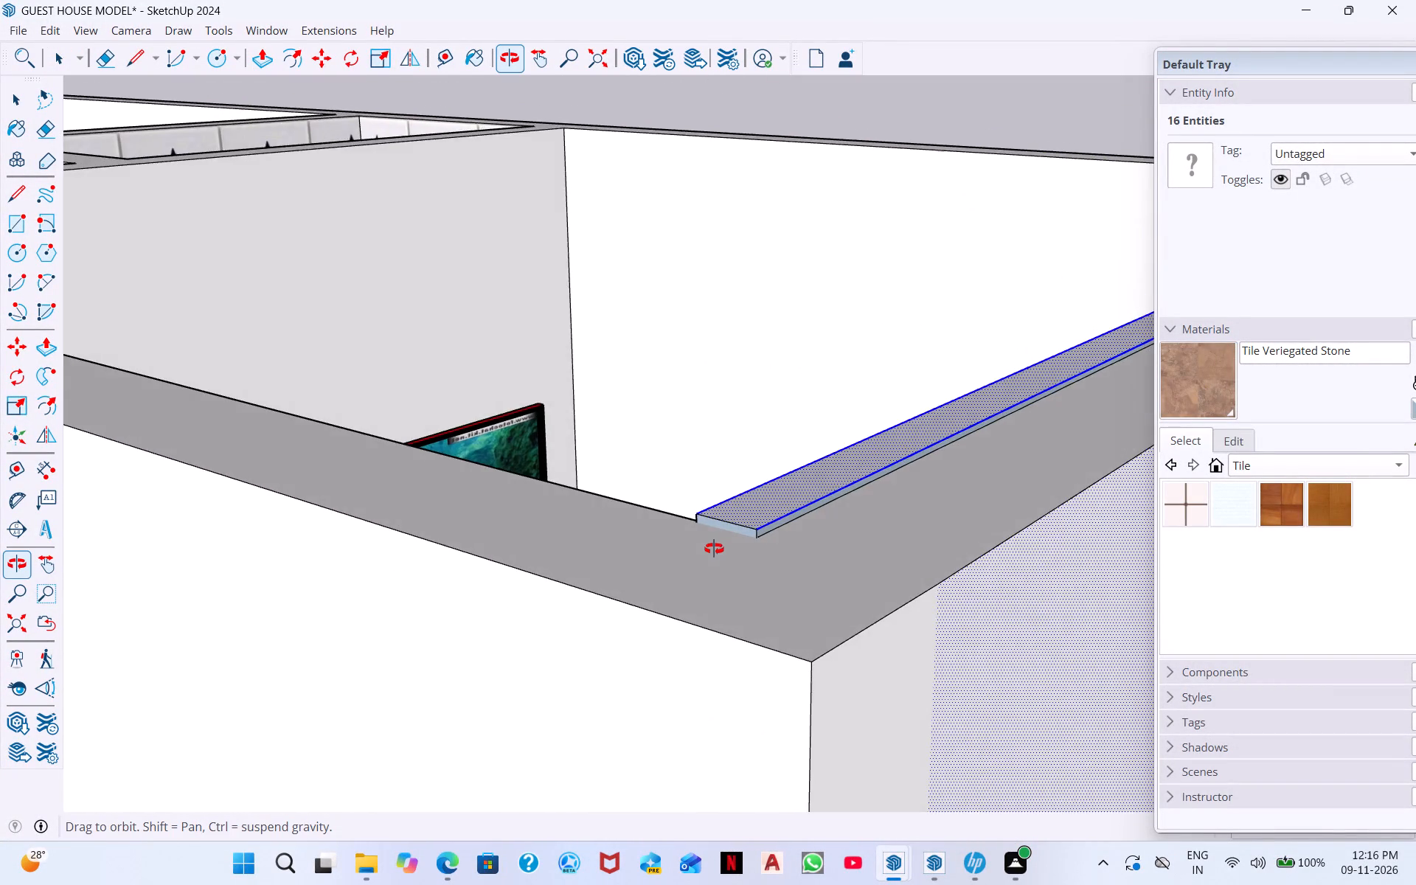
{"action": "middle_click_drag", "start_coordinate": [714, 549], "coordinate": [947, 558]}
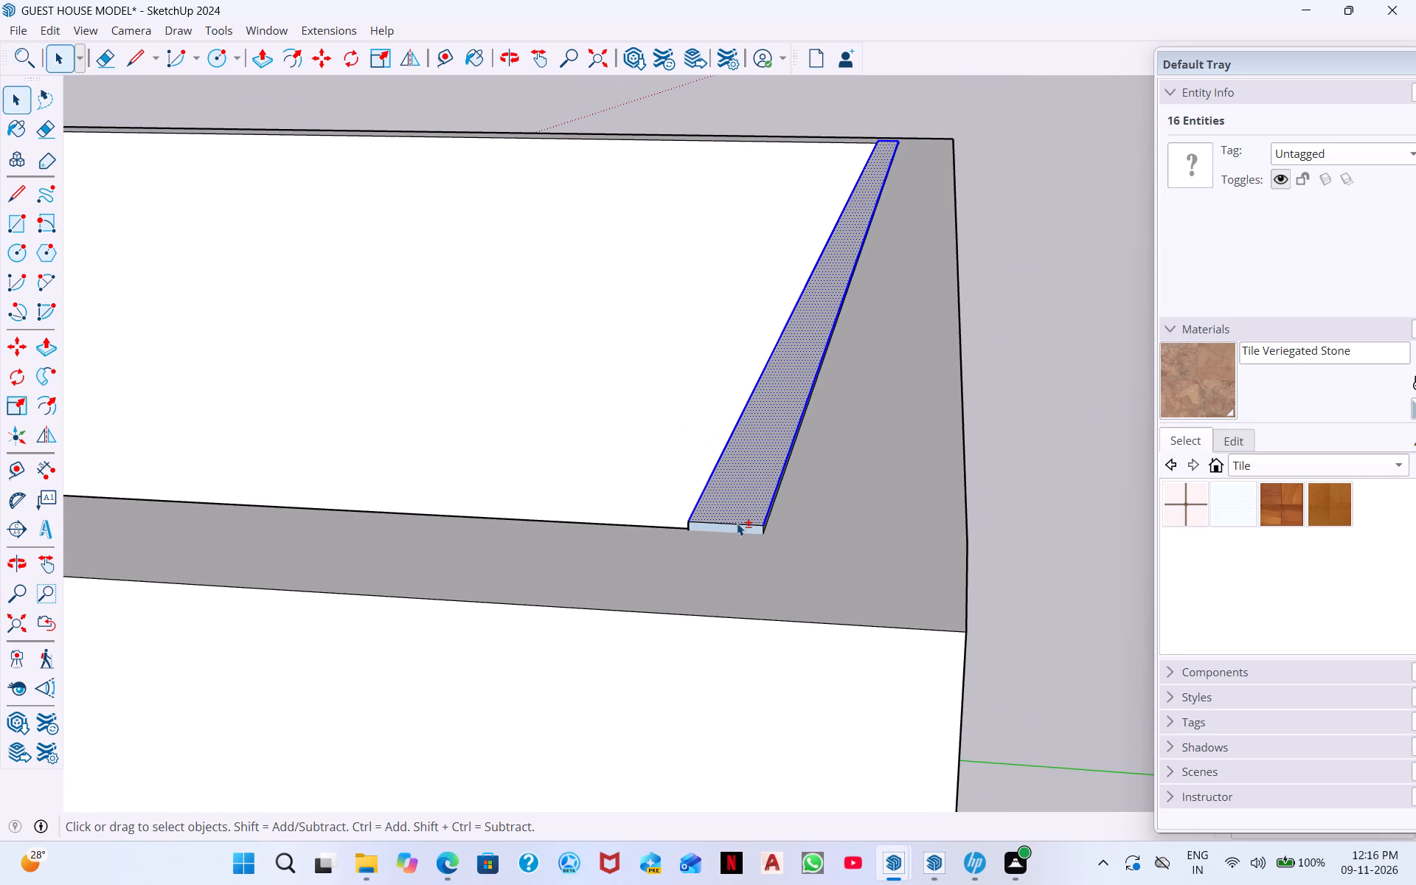
{"action": "left_click", "coordinate": [737, 523], "text": "shift"}
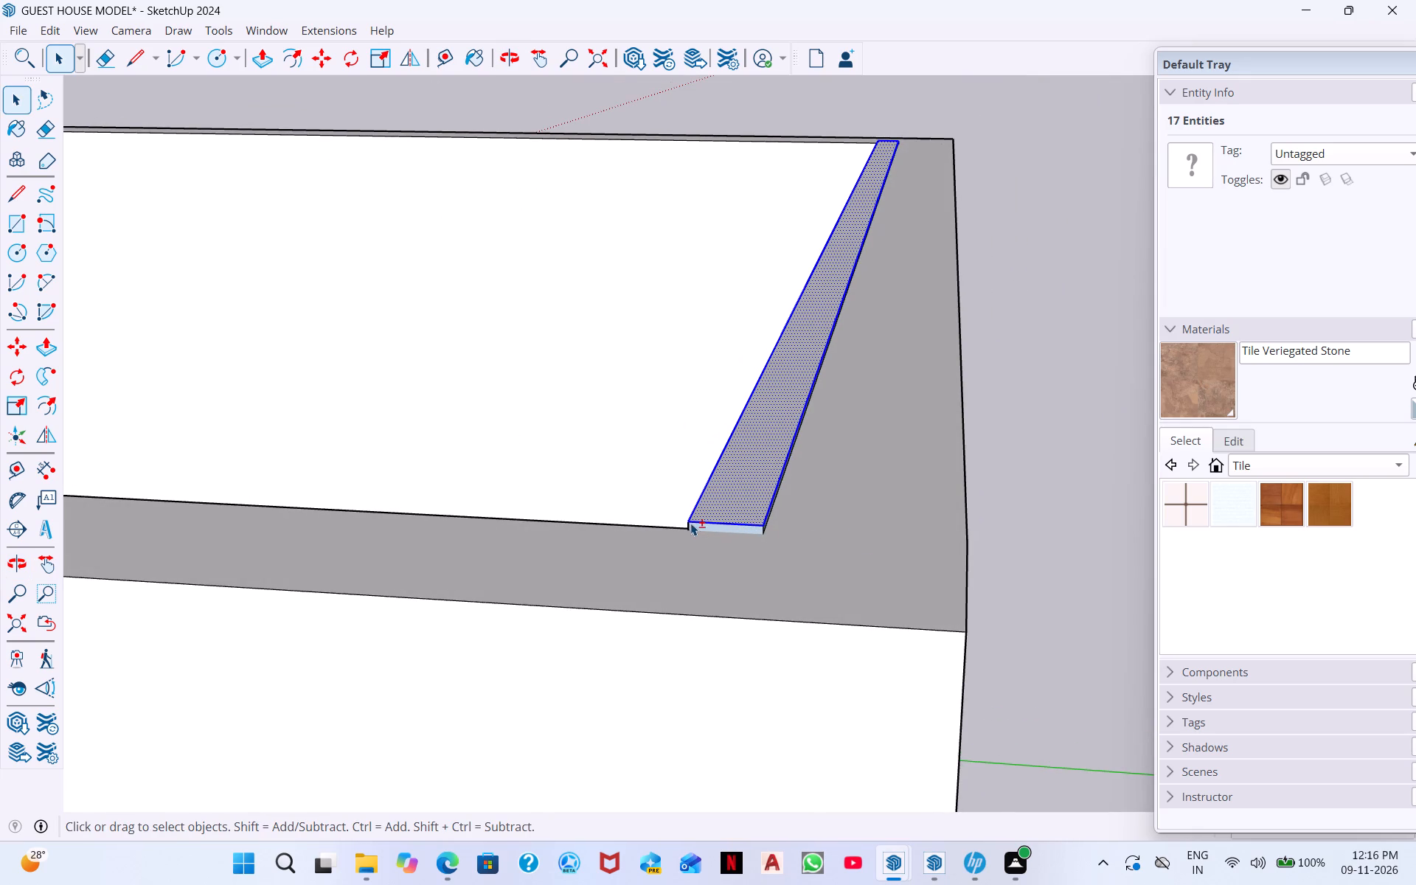
{"action": "left_click", "coordinate": [690, 523], "text": "shift"}
{"action": "left_click", "coordinate": [758, 531], "text": "shift"}
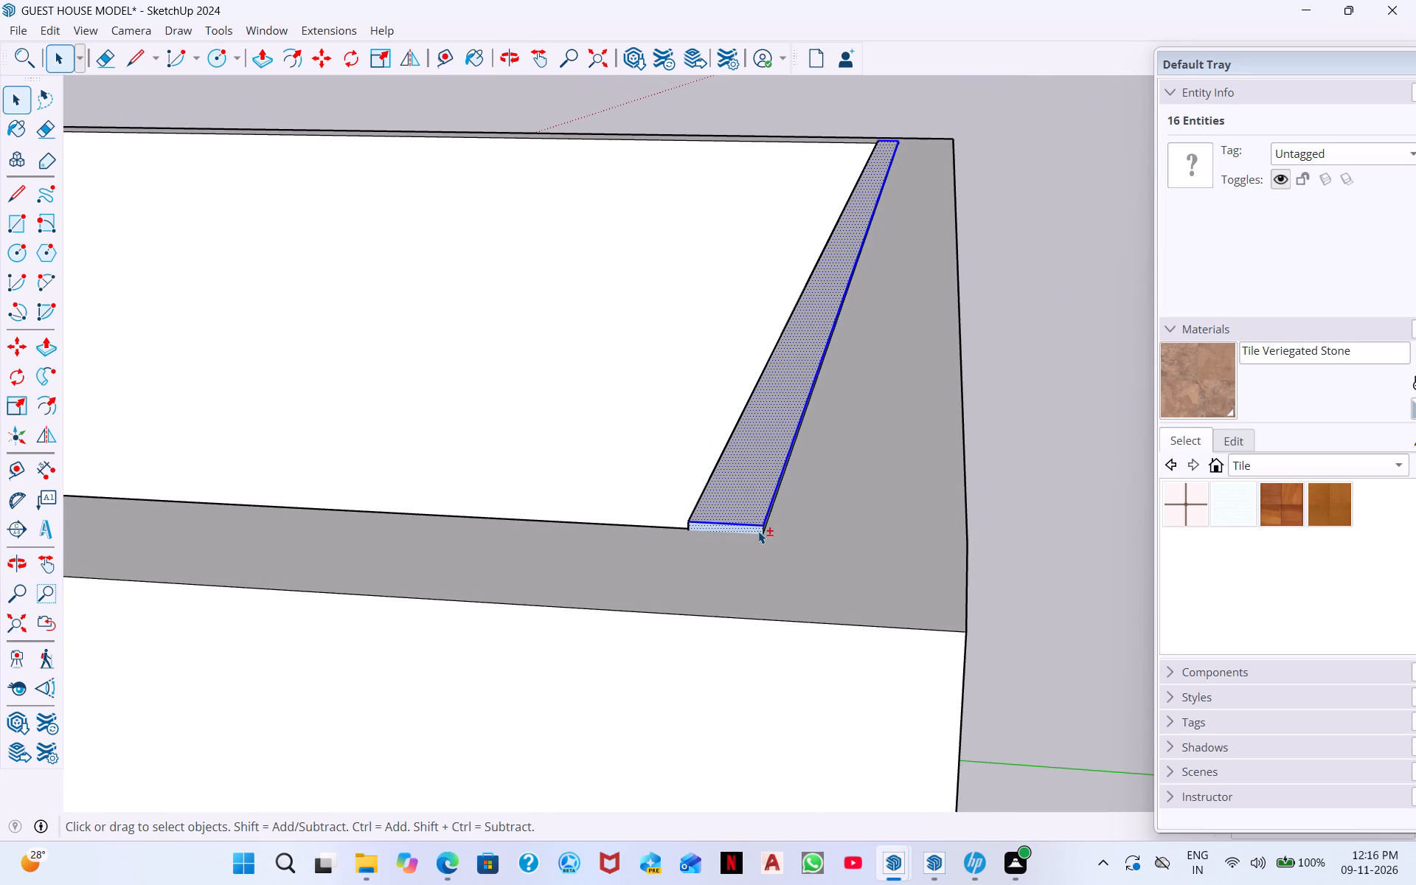
{"action": "left_click", "coordinate": [763, 527], "text": "shift"}
Select the strip's near end face together with its outer vertical edge and outer long top edge.
{"action": "scroll", "coordinate": [723, 514], "scroll_direction": "up", "scroll_amount": 3, "text": "shift"}
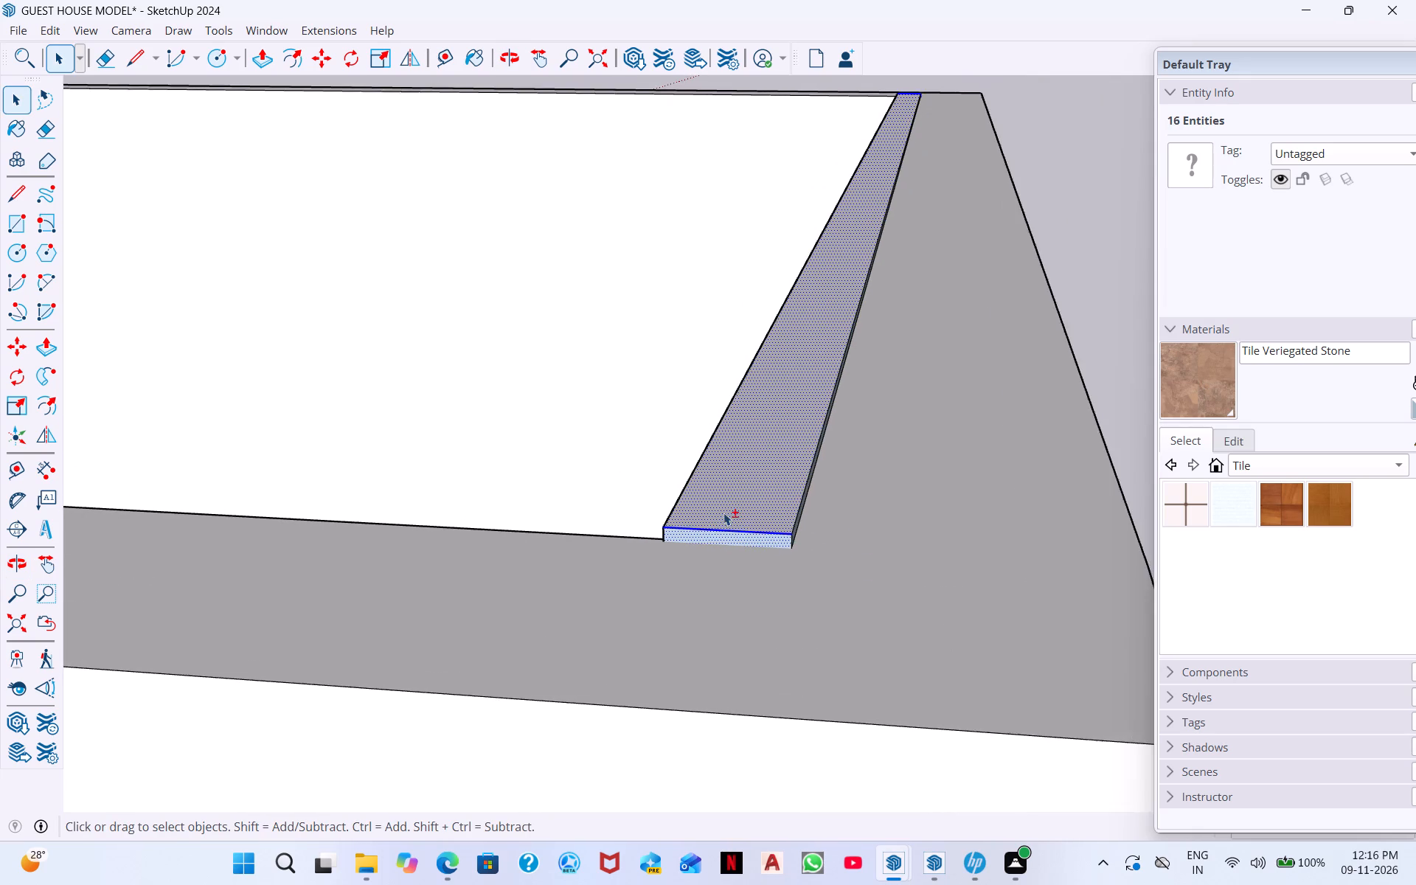
{"action": "scroll", "coordinate": [723, 513], "scroll_direction": "up", "scroll_amount": 8, "text": "shift"}
{"action": "left_click", "coordinate": [821, 553], "text": "shift"}
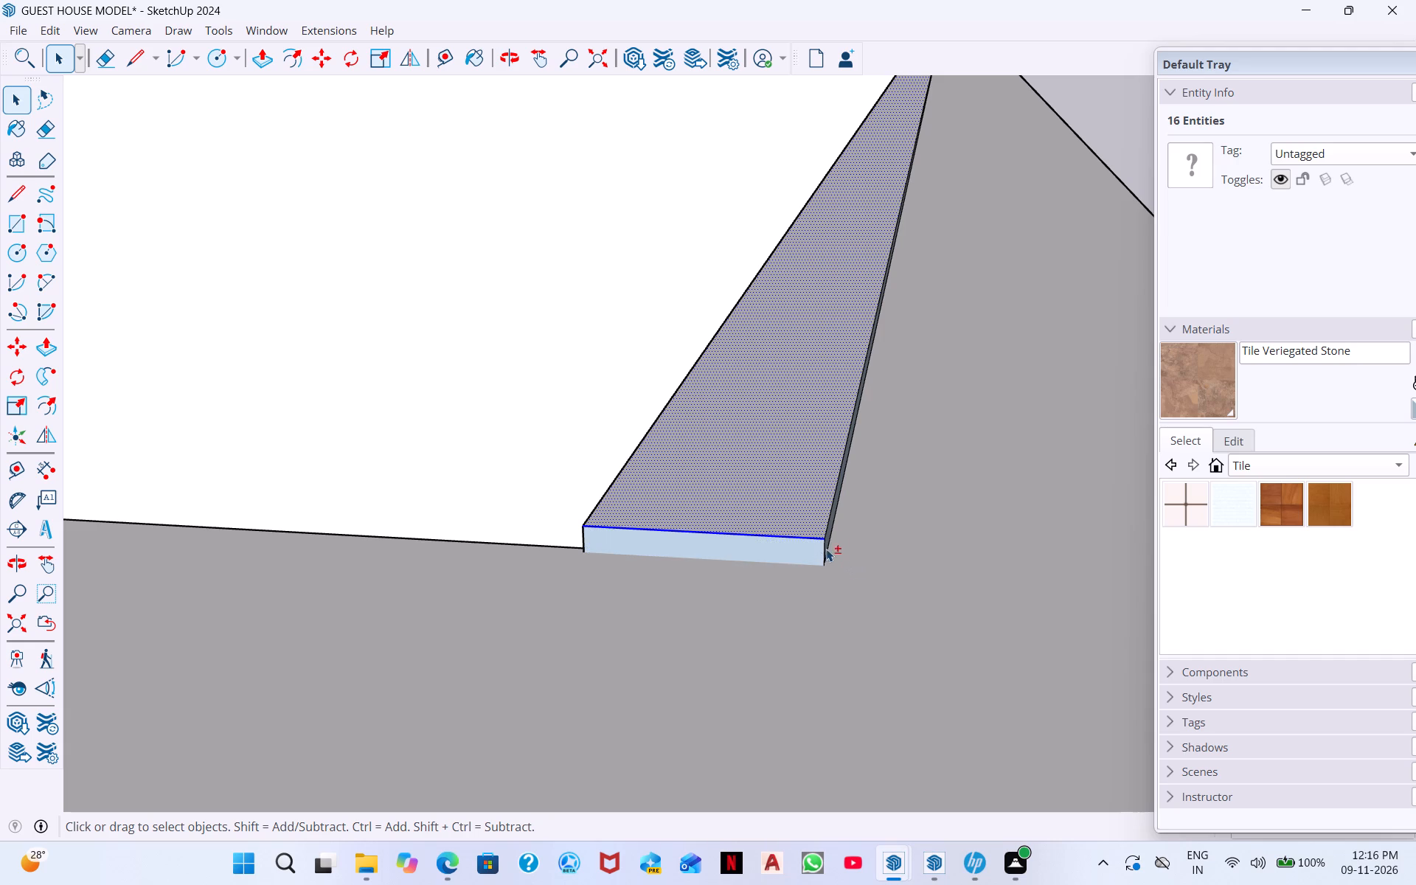
{"action": "scroll", "coordinate": [826, 527], "scroll_direction": "up", "scroll_amount": 12, "text": "shift"}
{"action": "left_click", "coordinate": [750, 621], "text": "shift"}
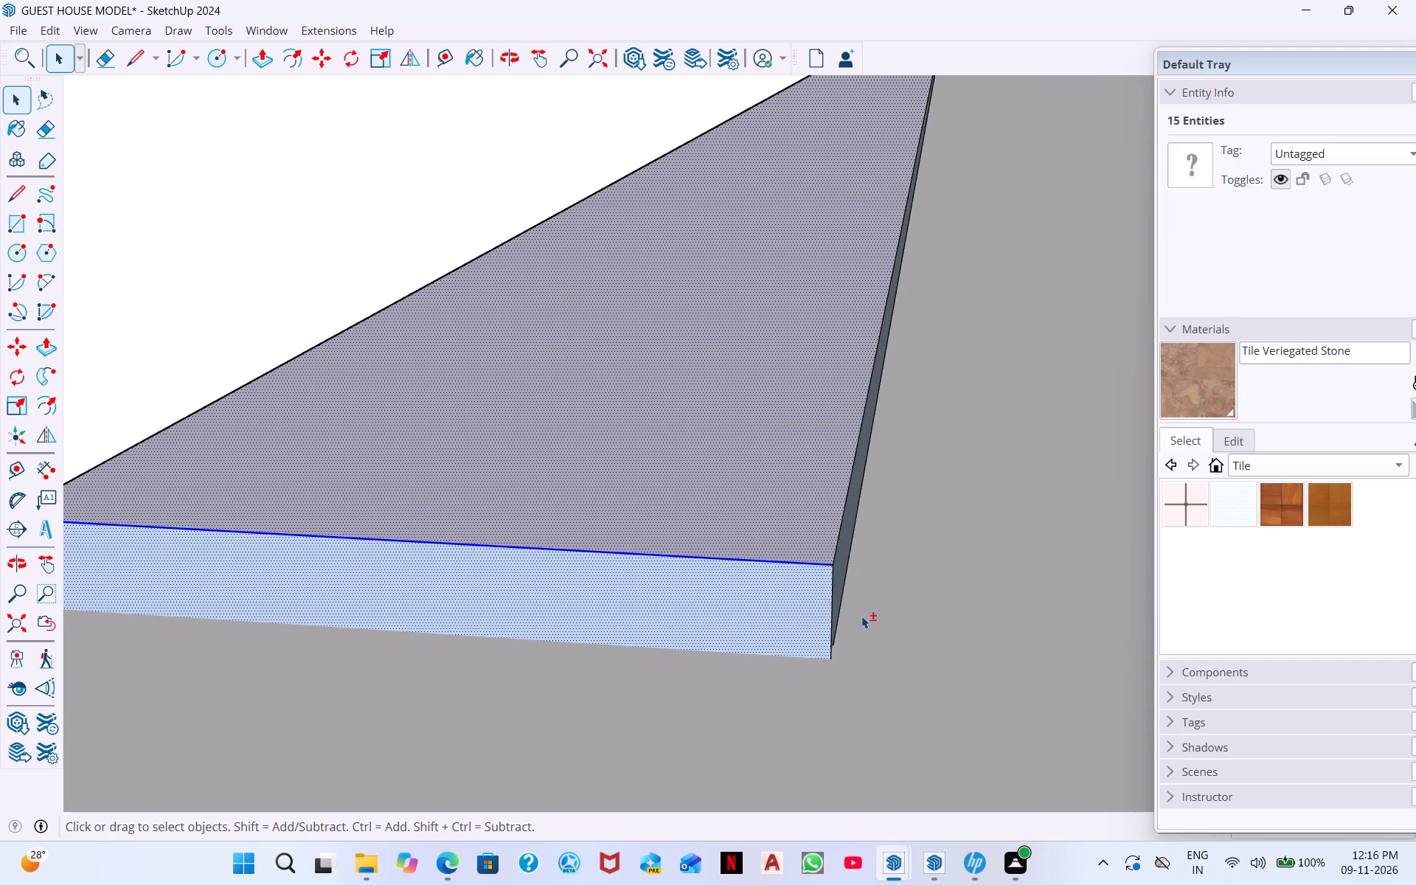
{"action": "left_click", "coordinate": [832, 614], "text": "shift"}
{"action": "left_click", "coordinate": [836, 558], "text": "shift"}
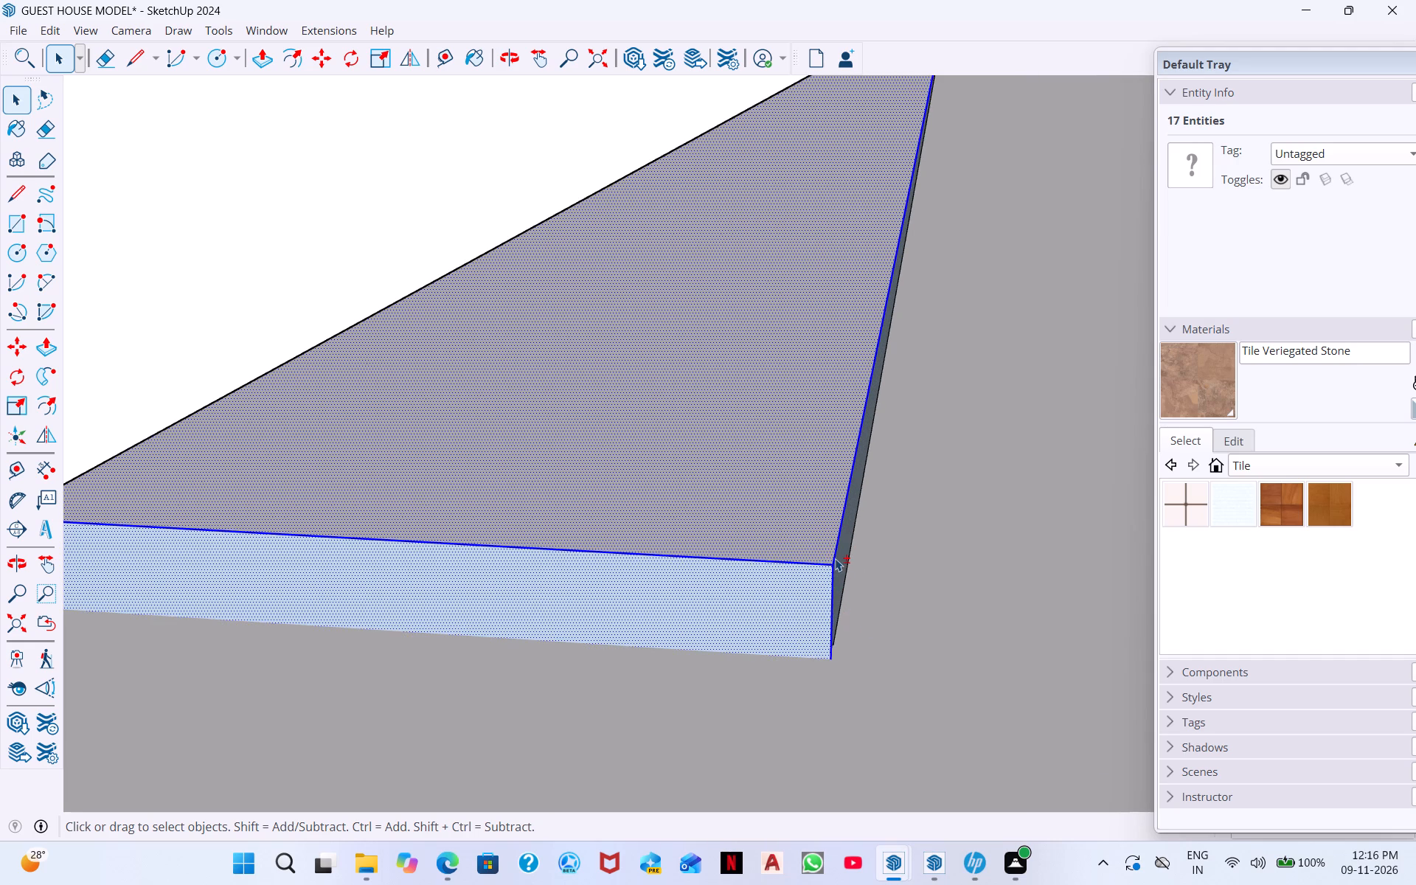
{"action": "left_click", "coordinate": [637, 530], "text": "shift"}
{"action": "left_click", "coordinate": [608, 521], "text": "shift"}
Add the strip's inner long top edge and the end face's inner vertical edge to the selection.
{"action": "scroll", "coordinate": [572, 515], "scroll_direction": "down", "scroll_amount": 5, "text": "shift"}
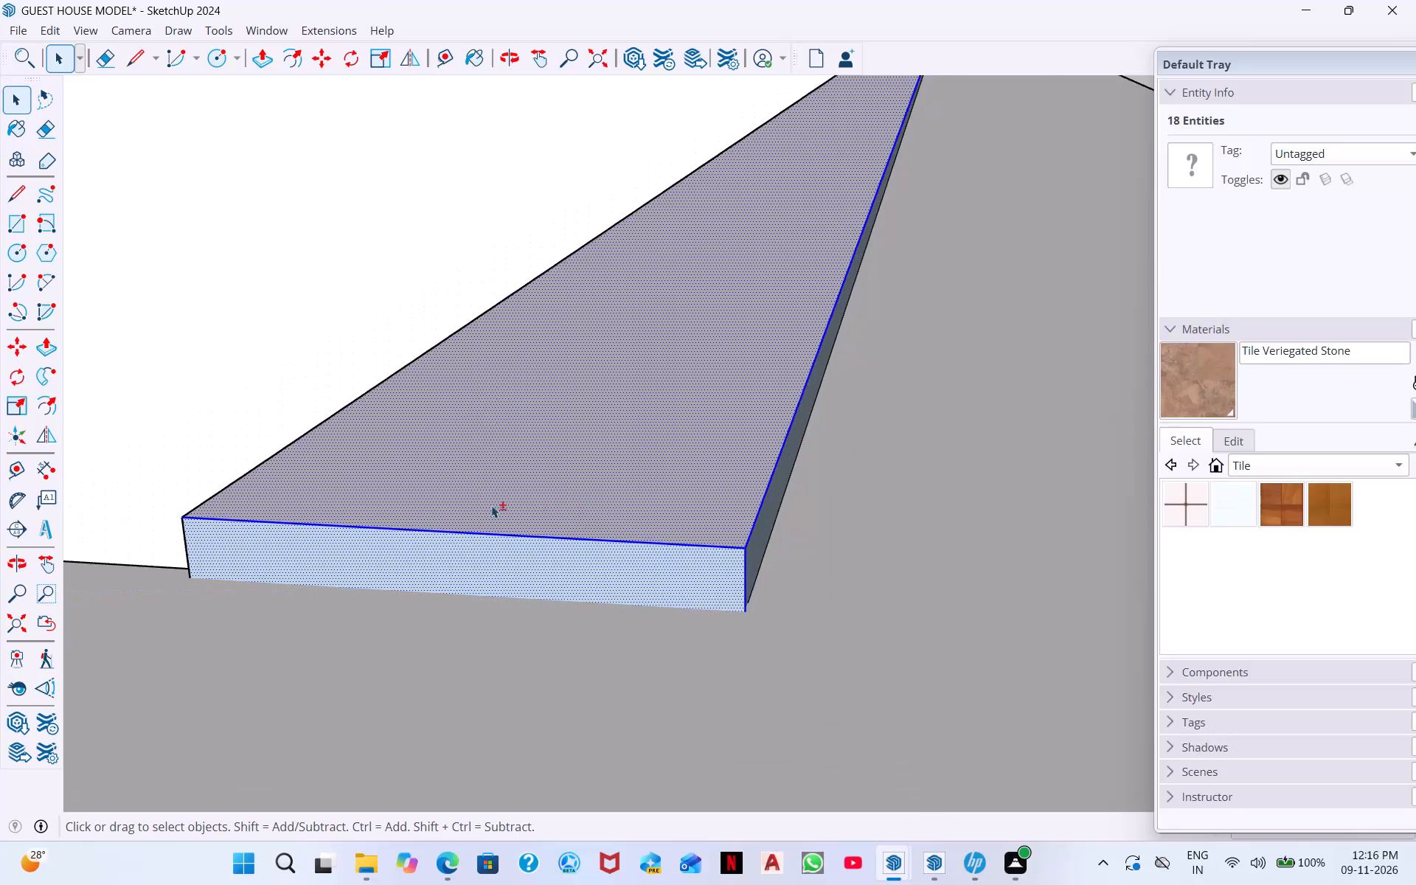
{"action": "scroll", "coordinate": [491, 505], "scroll_direction": "down", "scroll_amount": 3, "text": "shift"}
{"action": "scroll", "coordinate": [289, 513], "scroll_direction": "down", "scroll_amount": 1, "text": "shift"}
{"action": "scroll", "coordinate": [289, 513], "scroll_direction": "up", "scroll_amount": 6, "text": "shift"}
{"action": "left_click", "coordinate": [243, 504], "text": "shift"}
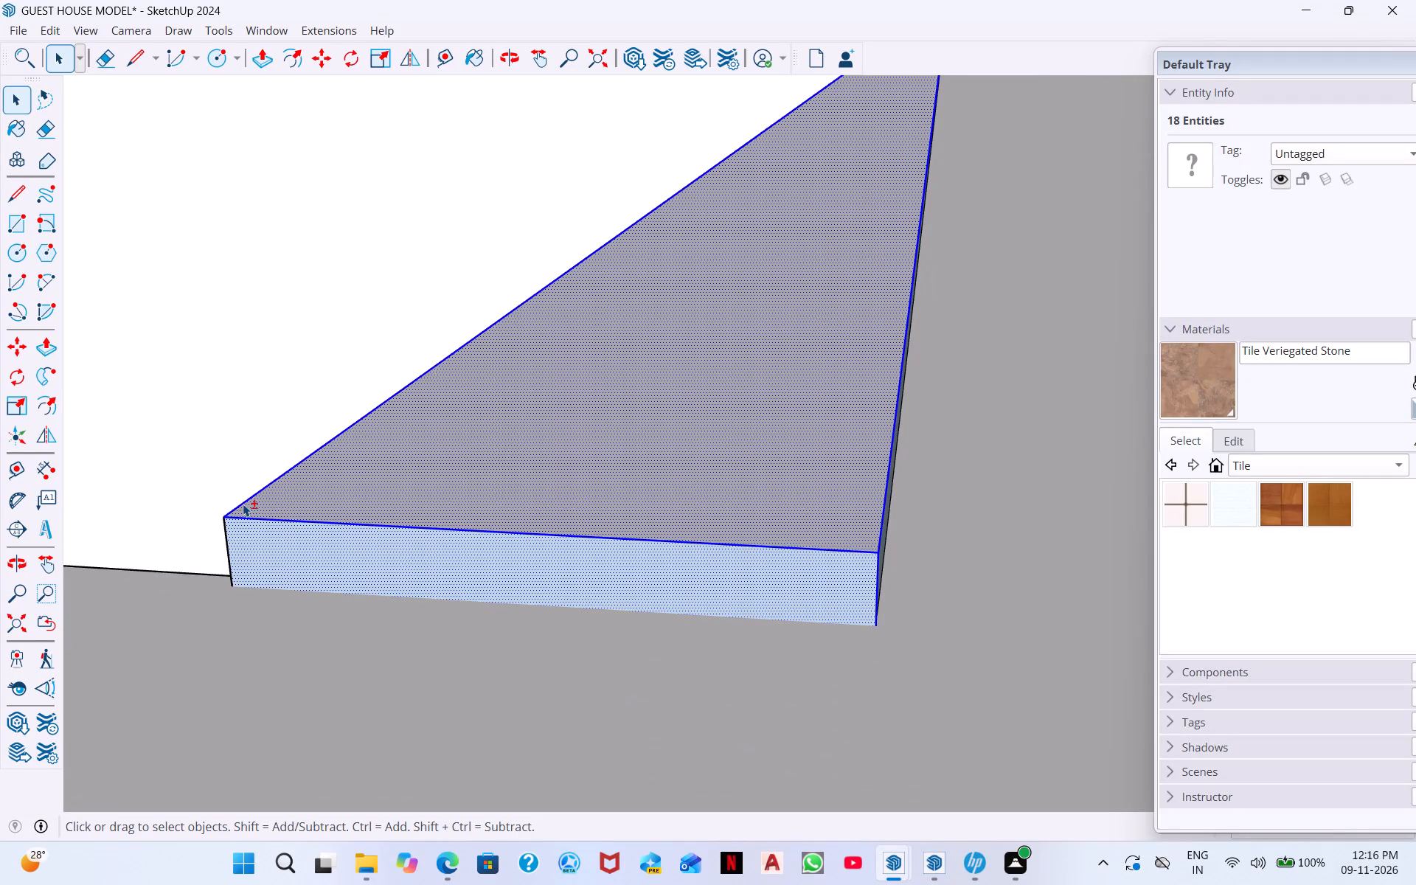
{"action": "left_click", "coordinate": [229, 549], "text": "shift"}
{"action": "scroll", "coordinate": [283, 527], "scroll_direction": "down", "scroll_amount": 5, "text": "shift"}
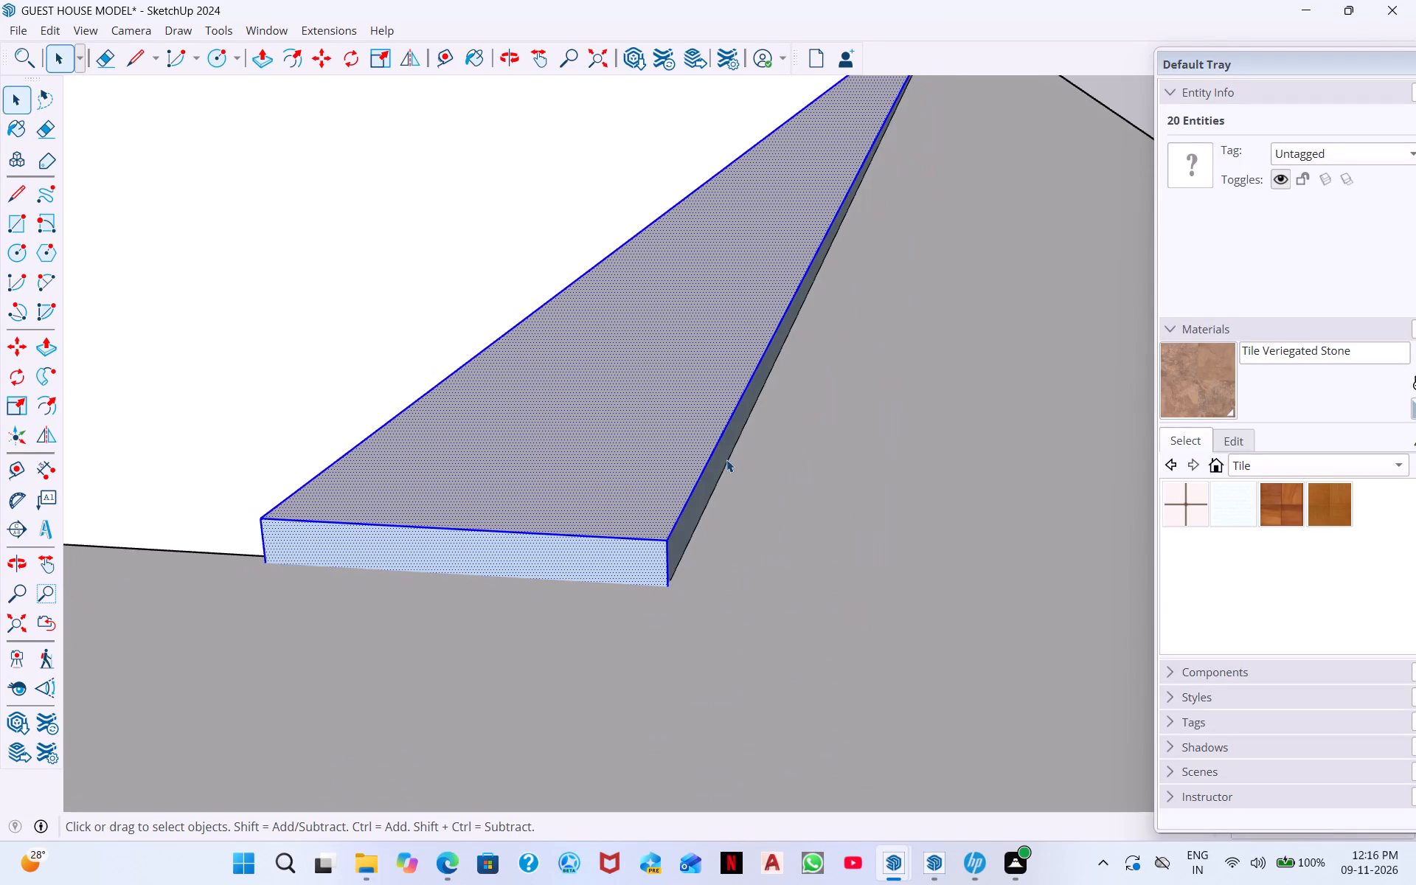
Add the strip's narrow outer side face to the selection.
{"action": "scroll", "coordinate": [726, 459], "scroll_direction": "down", "scroll_amount": 8}
{"action": "middle_click_drag", "start_coordinate": [632, 482], "coordinate": [377, 498]}
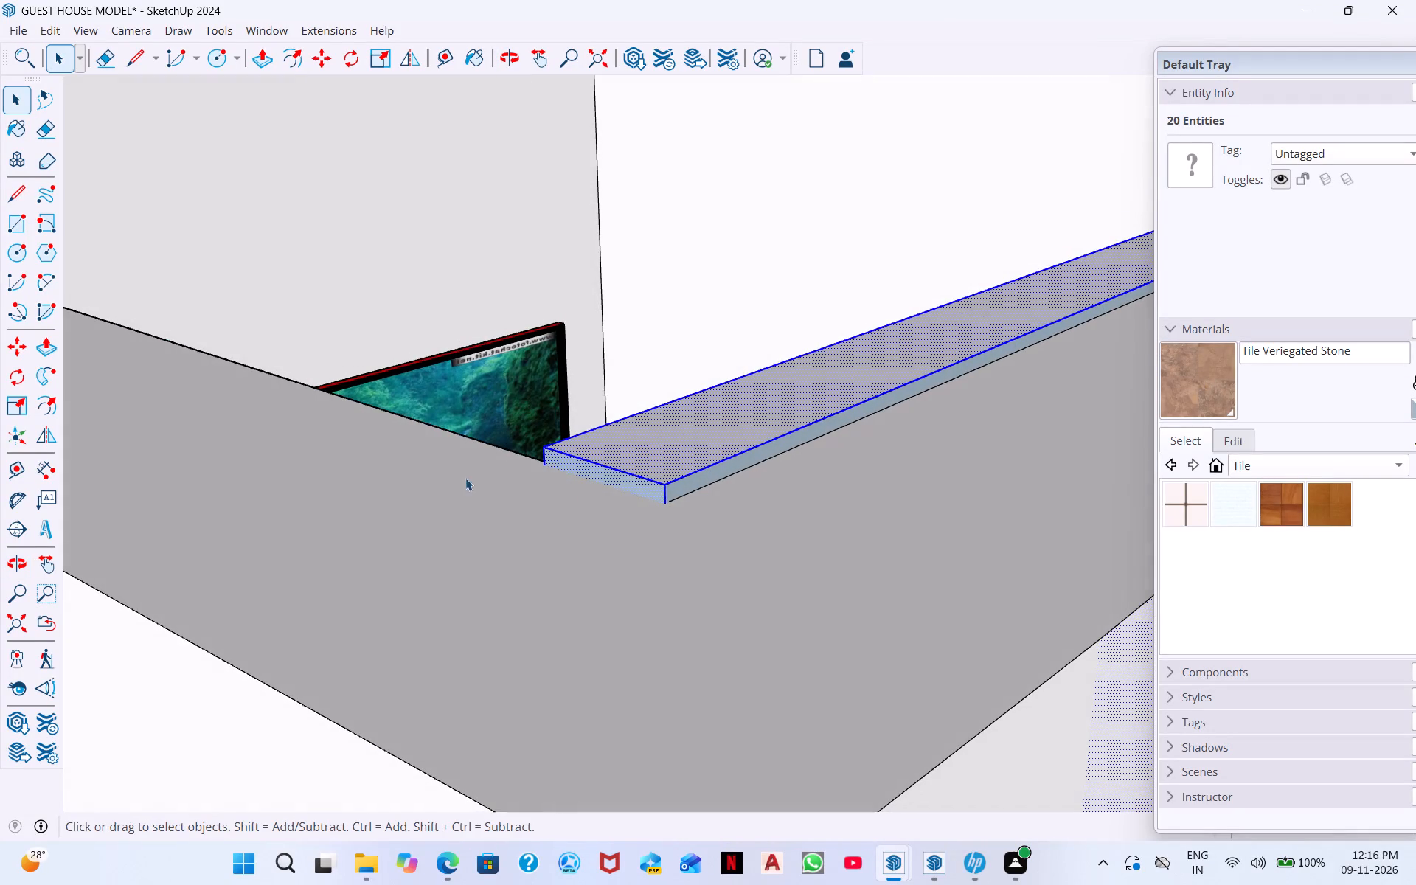
{"action": "left_click", "coordinate": [687, 485], "text": "shift"}
Remove the end wall's outer face from the selection.
{"action": "scroll", "coordinate": [721, 494], "scroll_direction": "down", "scroll_amount": 3}
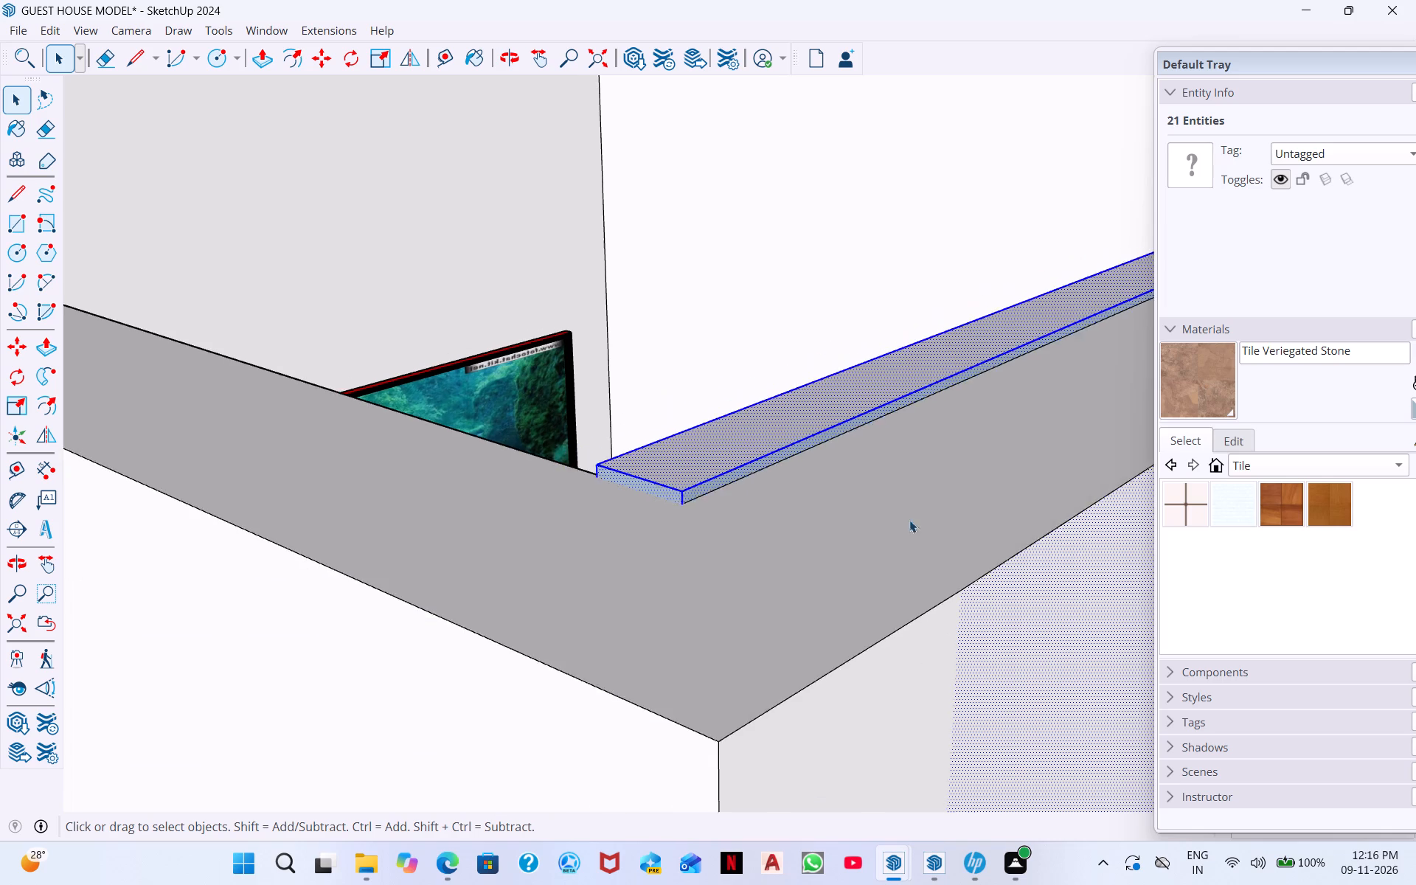
{"action": "scroll", "coordinate": [909, 520], "scroll_direction": "down", "scroll_amount": 4}
{"action": "middle_click_drag", "start_coordinate": [1126, 583], "coordinate": [837, 527]}
{"action": "left_click", "coordinate": [990, 680], "text": "shift"}
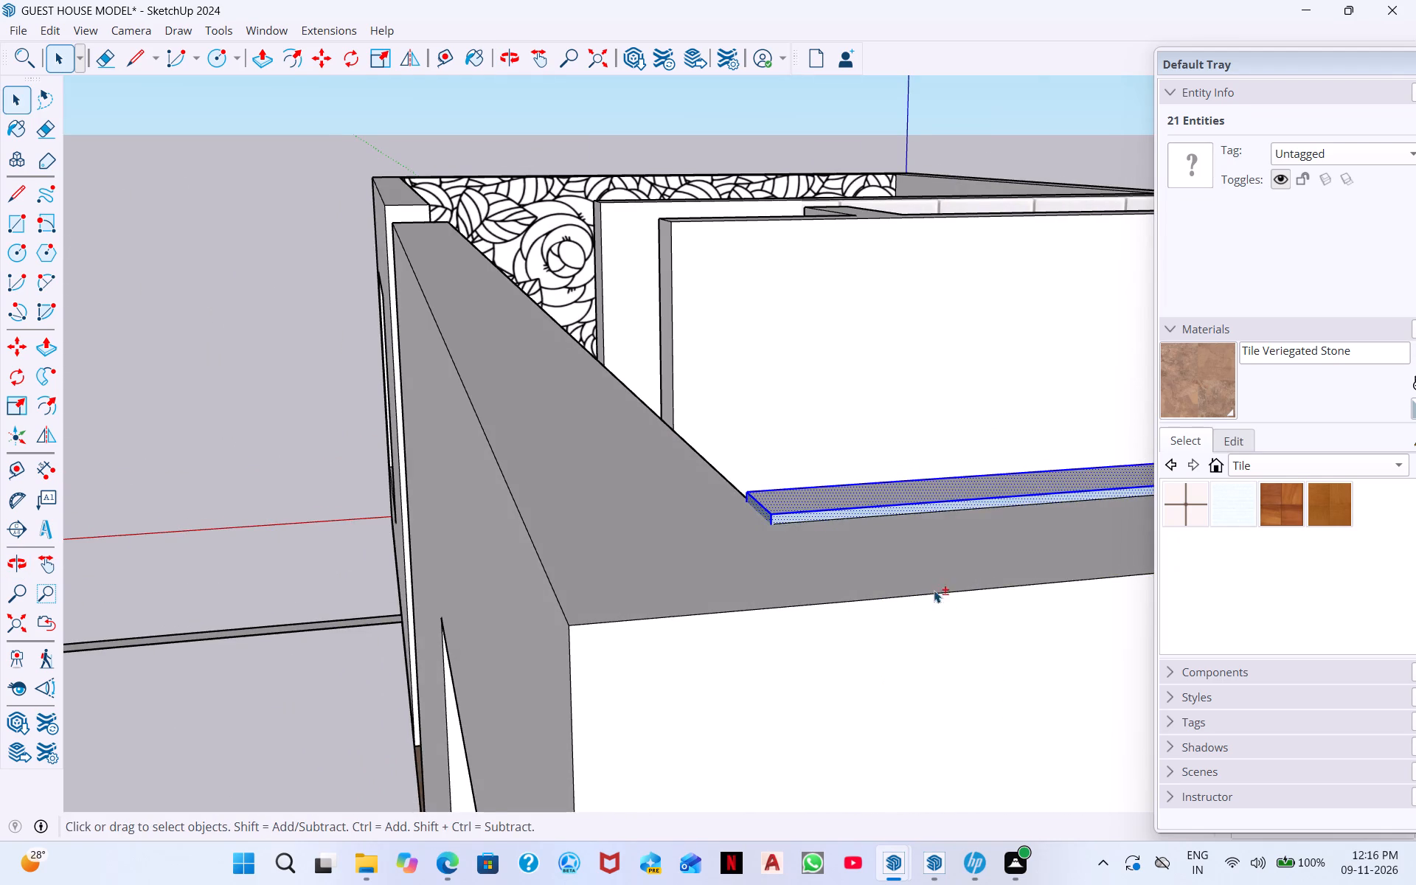
Examine the selected panel and its surrounding walls from several sides, including a view of the whole model.
{"action": "middle_click_drag", "start_coordinate": [934, 601], "coordinate": [1162, 780], "text": "shift"}
{"action": "scroll", "coordinate": [887, 653], "scroll_direction": "down", "scroll_amount": 6}
{"action": "middle_click_drag", "start_coordinate": [861, 619], "coordinate": [1403, 722]}
{"action": "middle_click_drag", "start_coordinate": [1214, 584], "coordinate": [1395, 570]}
{"action": "middle_click_drag", "start_coordinate": [1032, 544], "coordinate": [1354, 503]}
{"action": "middle_click_drag", "start_coordinate": [1068, 551], "coordinate": [467, 617]}
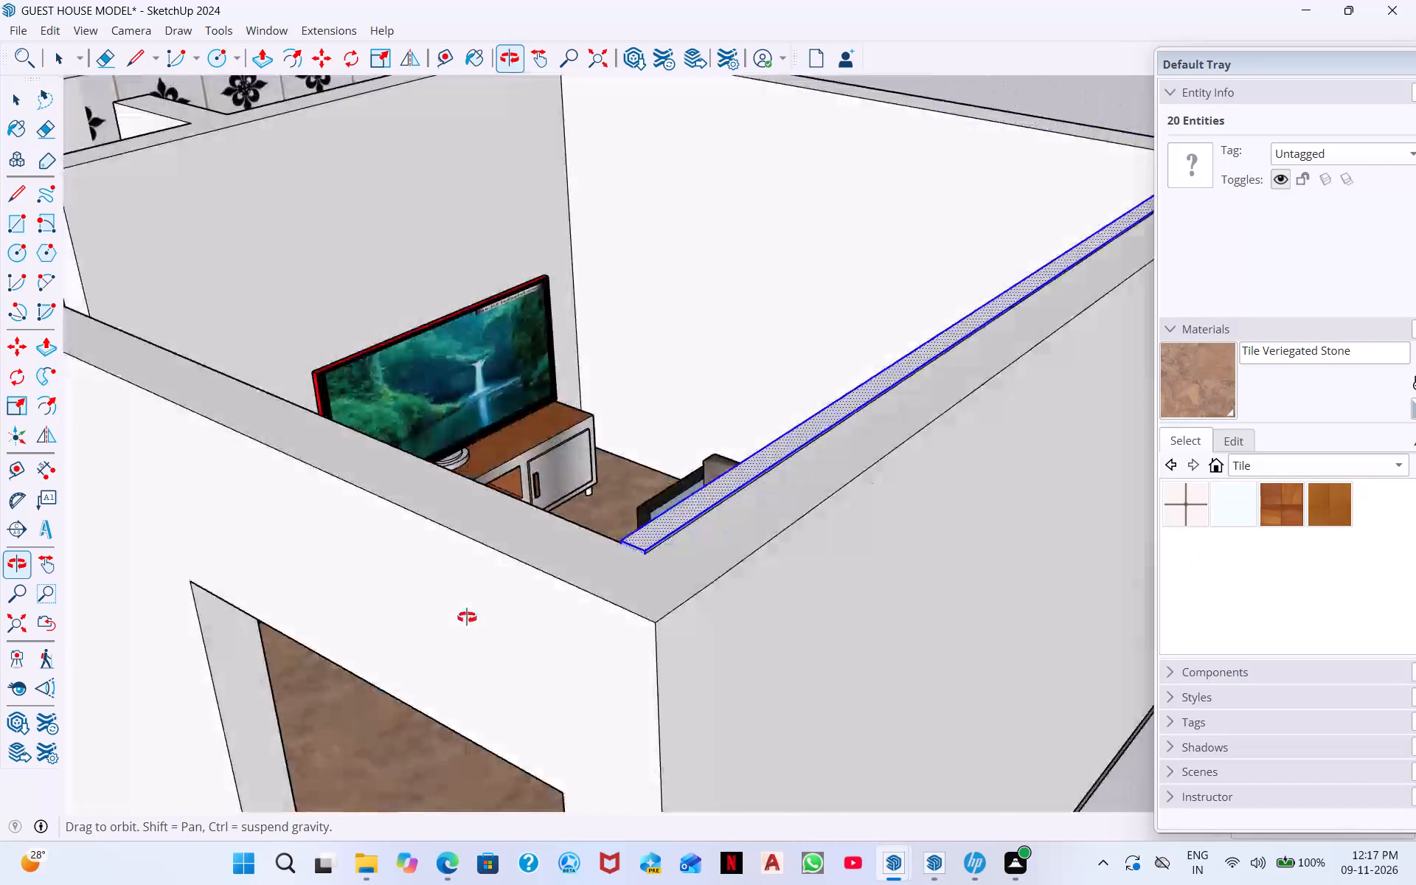
{"action": "middle_click_drag", "start_coordinate": [467, 617], "coordinate": [460, 610]}
{"action": "middle_click_drag", "start_coordinate": [877, 601], "coordinate": [767, 538]}
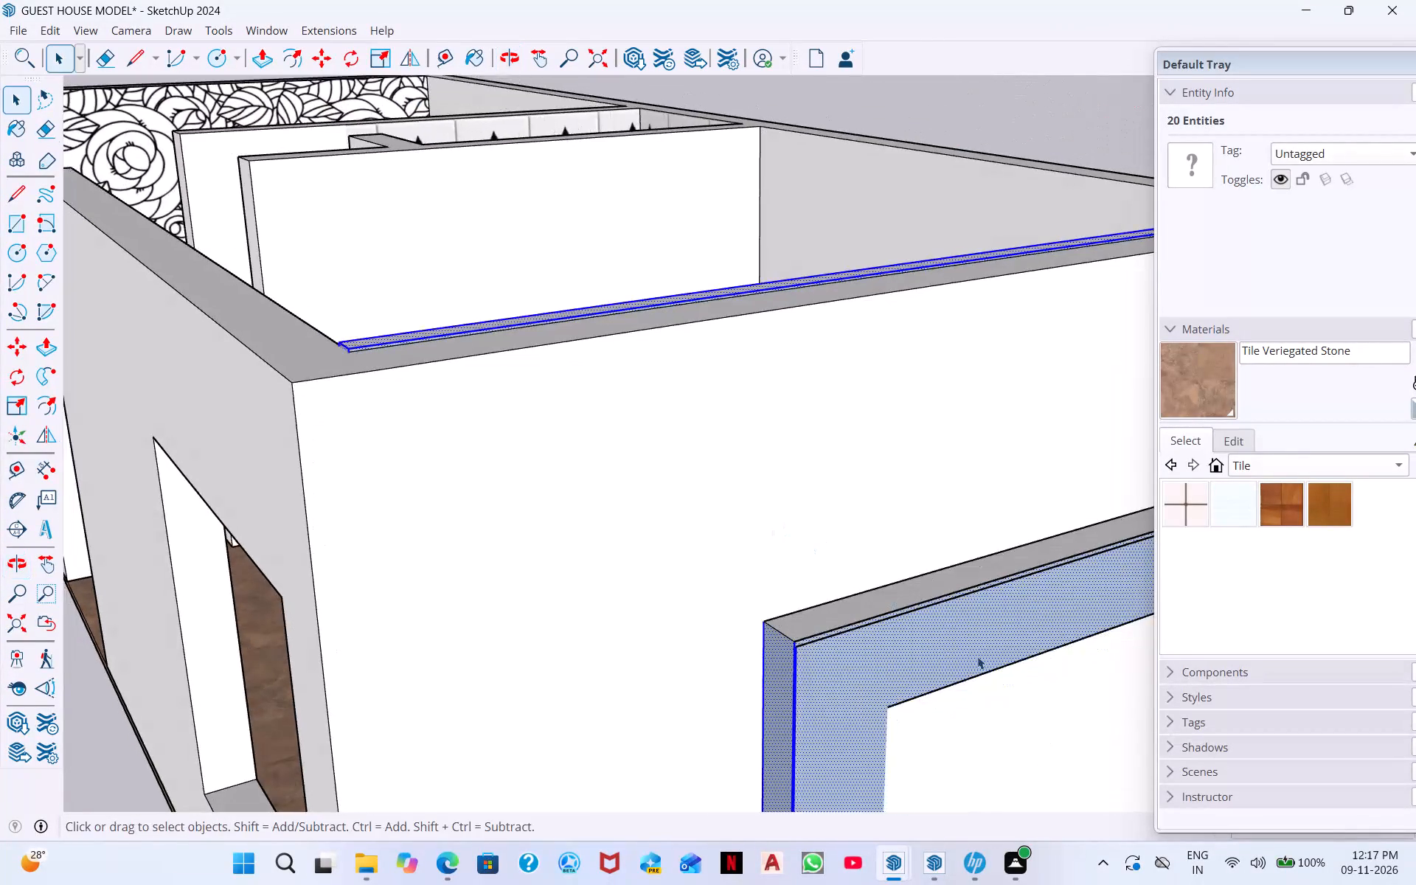
{"action": "scroll", "coordinate": [894, 565], "scroll_direction": "down", "scroll_amount": 7}
{"action": "middle_click_drag", "start_coordinate": [954, 535], "coordinate": [1103, 595]}
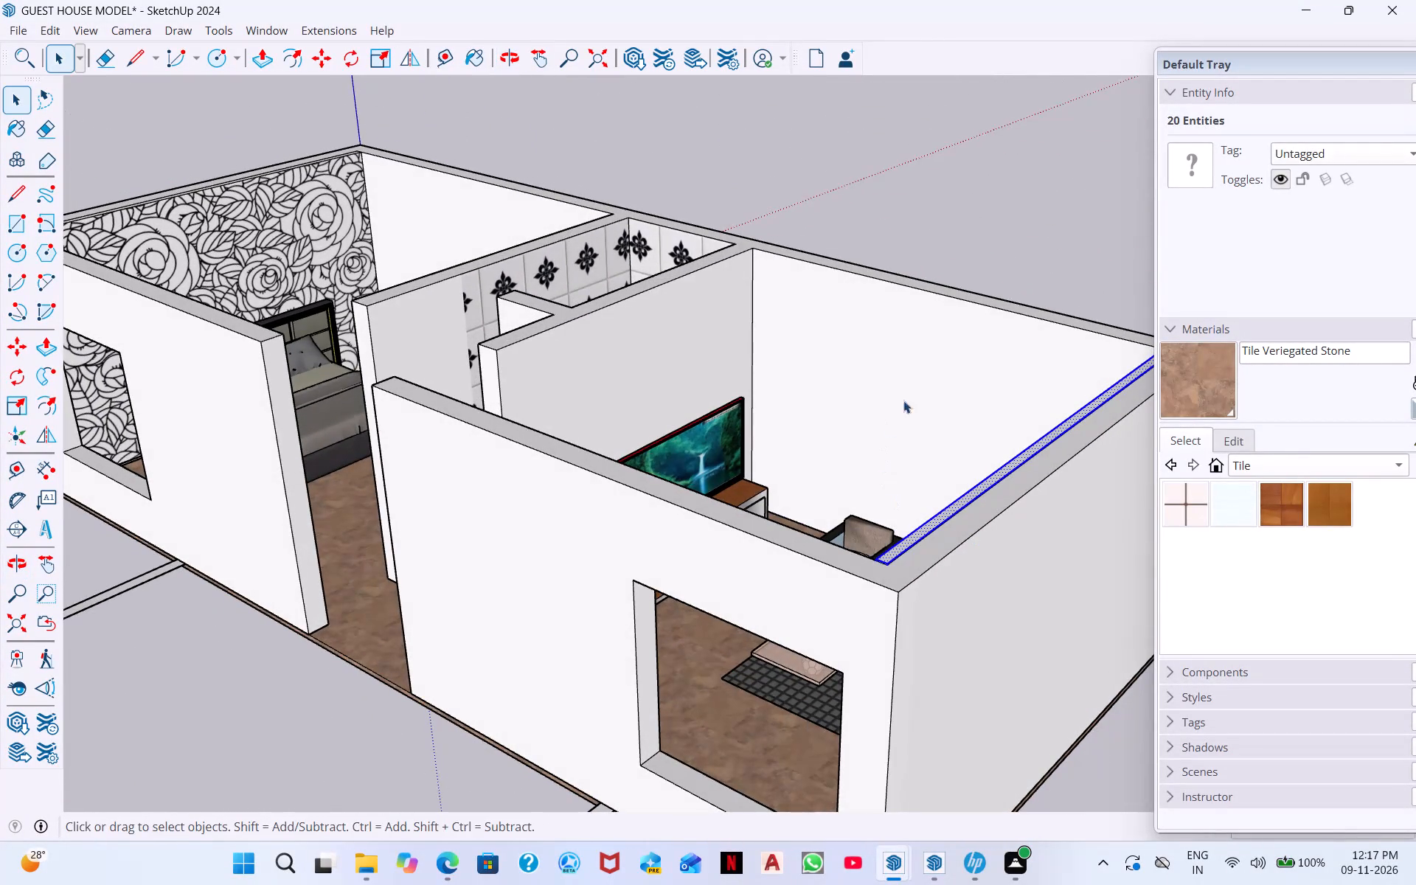
{"action": "middle_click_drag", "start_coordinate": [773, 388], "coordinate": [1147, 391]}
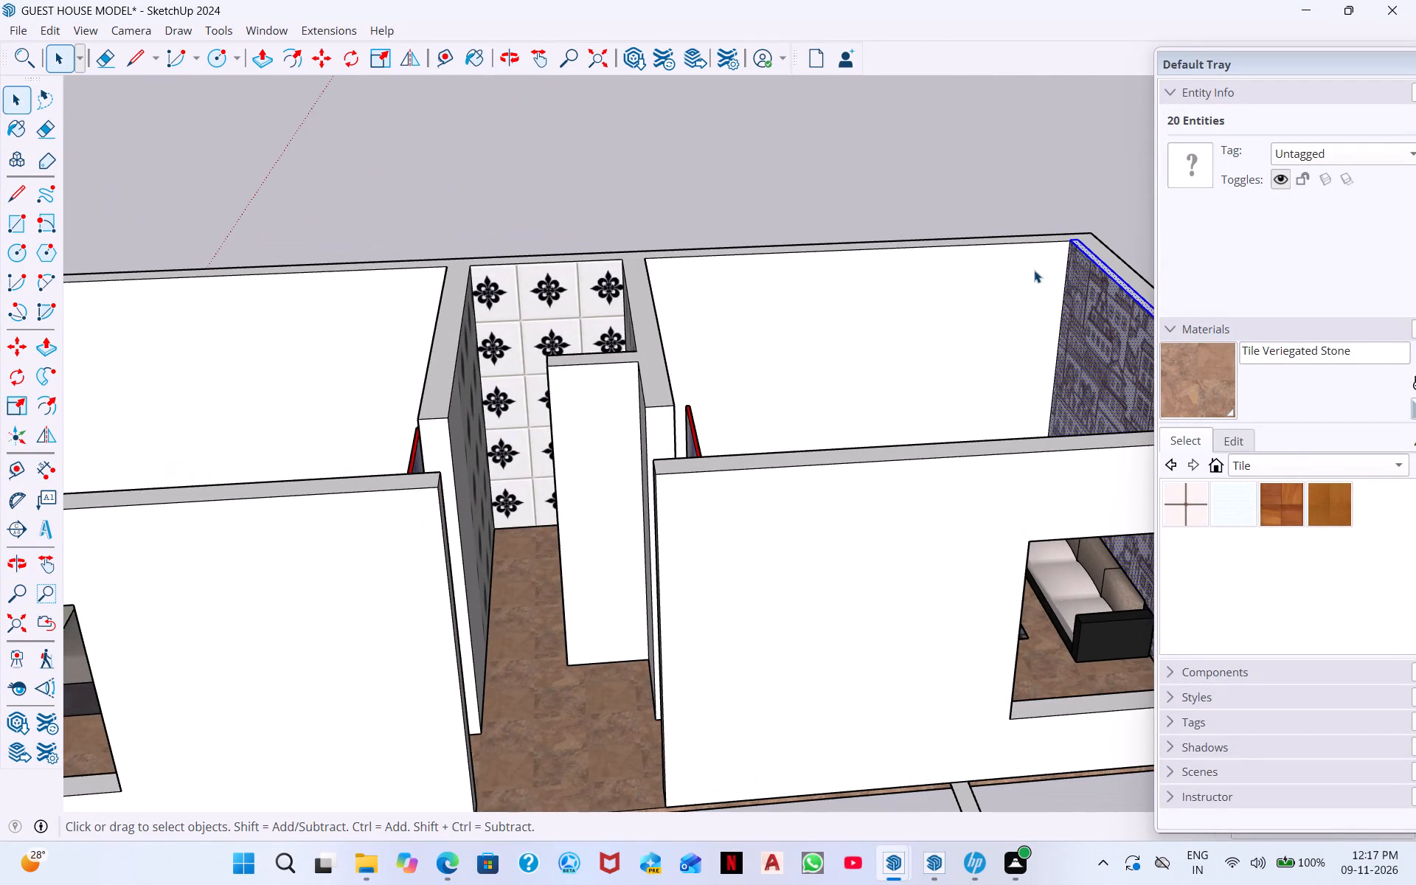
{"action": "left_click", "coordinate": [597, 47]}
{"action": "middle_click_drag", "start_coordinate": [1103, 214], "coordinate": [1042, 302]}
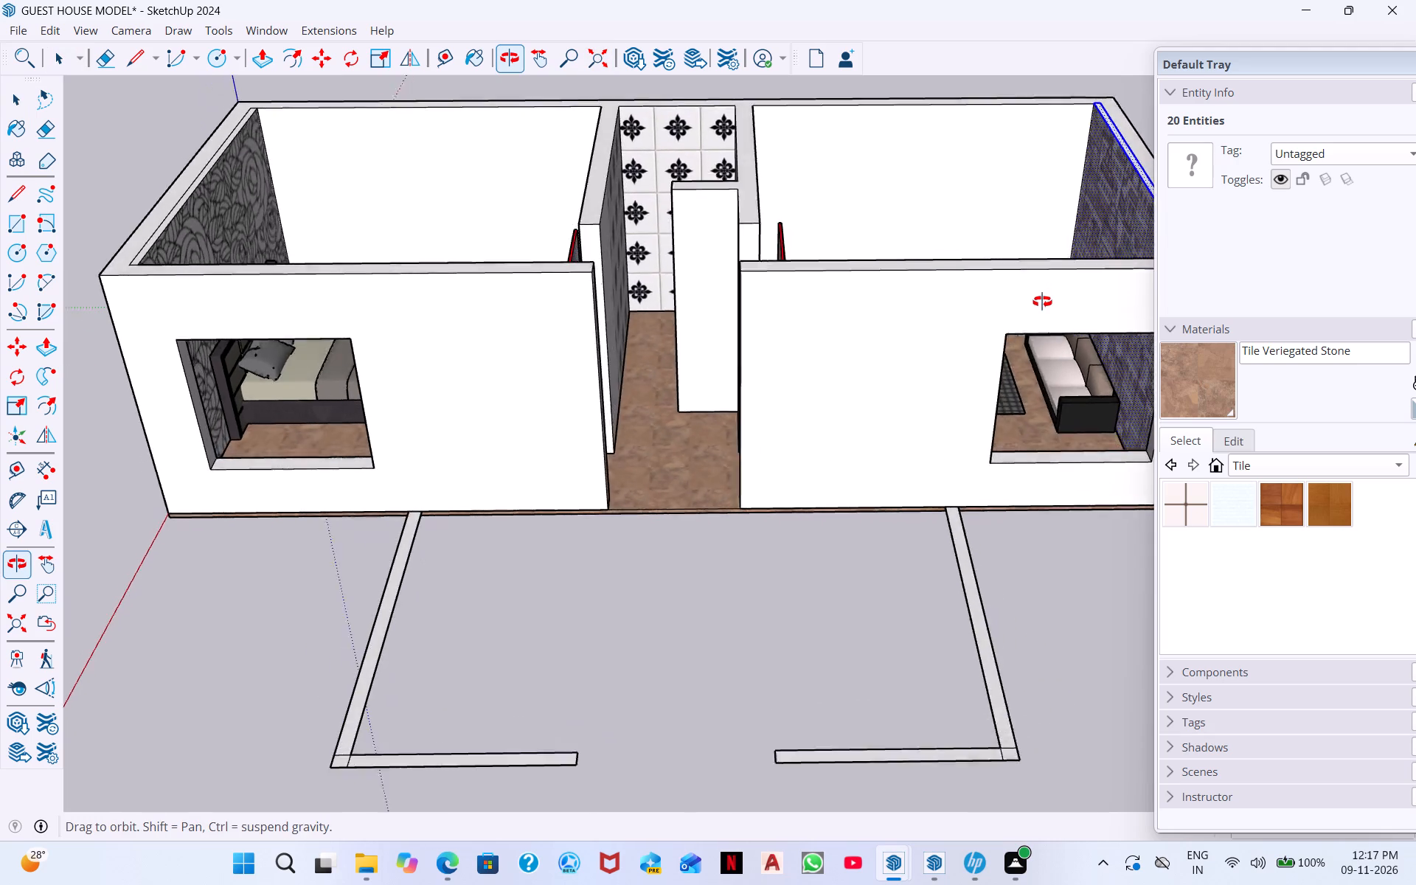
{"action": "middle_click_drag", "start_coordinate": [1042, 302], "coordinate": [1243, 218]}
Shrink the Default Tray so it no longer covers the model beyond the living room's end wall.
{"action": "left_click_drag", "start_coordinate": [1159, 154], "coordinate": [1179, 162]}
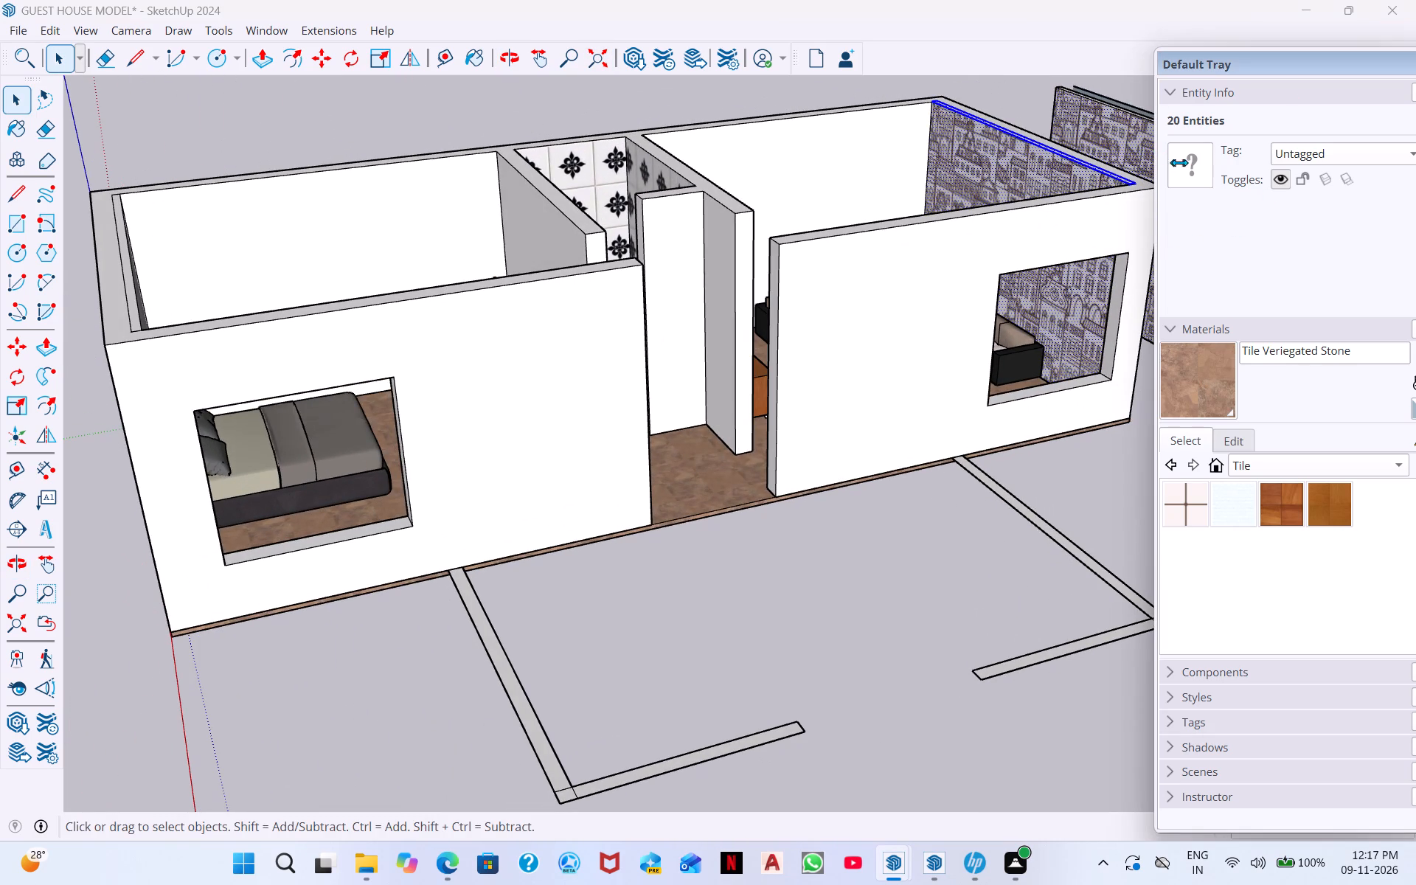
{"action": "left_click_drag", "start_coordinate": [1179, 162], "coordinate": [1260, 165]}
{"action": "left_click_drag", "start_coordinate": [1160, 290], "coordinate": [1244, 276]}
{"action": "left_click_drag", "start_coordinate": [1268, 46], "coordinate": [1268, 586]}
Copy the selected patterned panel outward, placing it between the living room's end wall and the existing free-standing panel.
{"action": "middle_click_drag", "start_coordinate": [1104, 354], "coordinate": [1075, 472]}
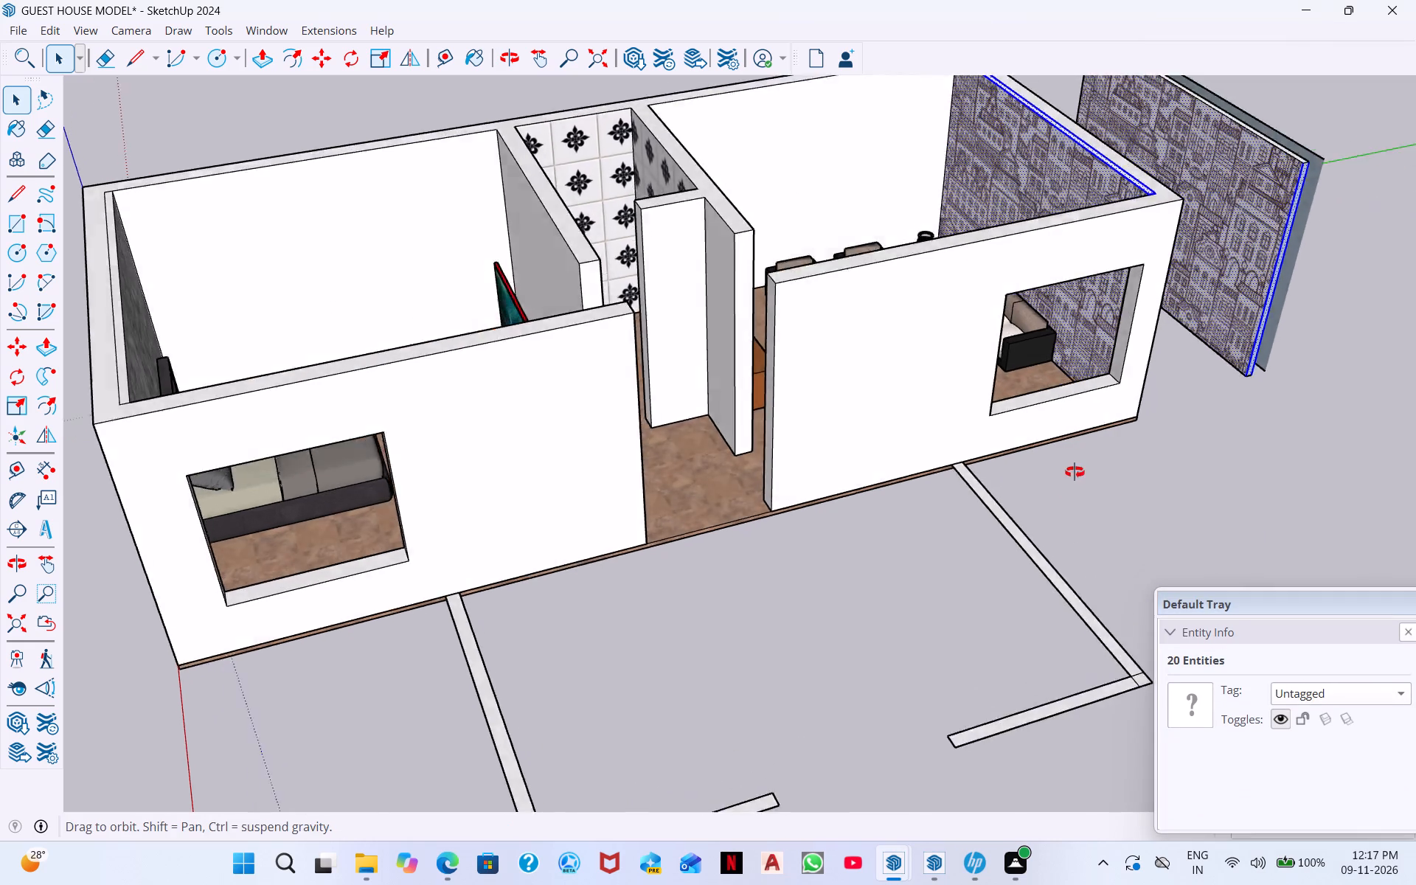
{"action": "middle_click_drag", "start_coordinate": [1075, 472], "coordinate": [1002, 617]}
{"action": "middle_click_drag", "start_coordinate": [1166, 383], "coordinate": [1097, 288]}
{"action": "middle_click_drag", "start_coordinate": [1075, 271], "coordinate": [1063, 153]}
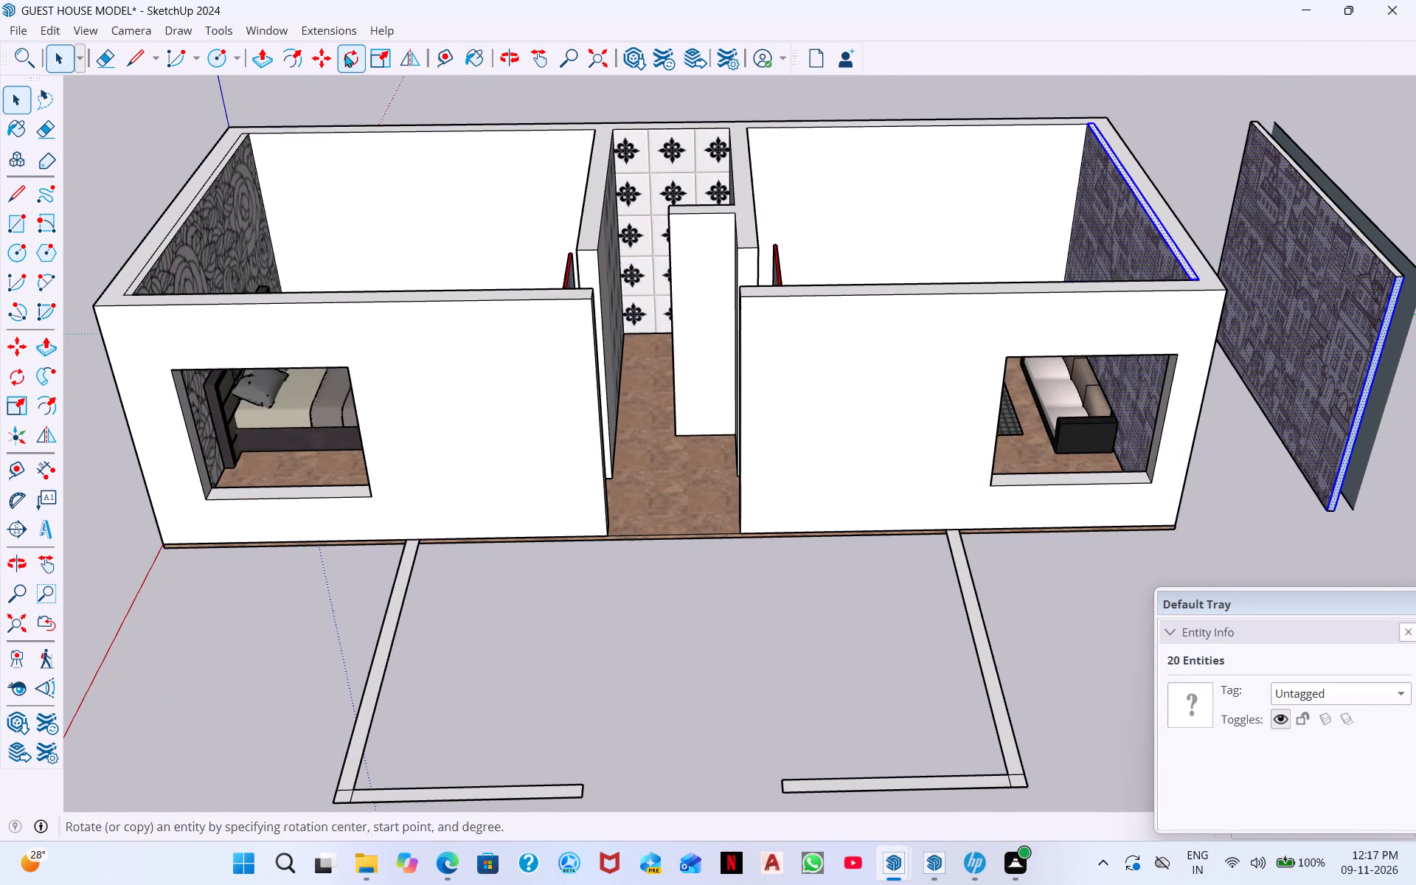
{"action": "left_click", "coordinate": [323, 52]}
{"action": "scroll", "coordinate": [1080, 130], "scroll_direction": "up", "scroll_amount": 2}
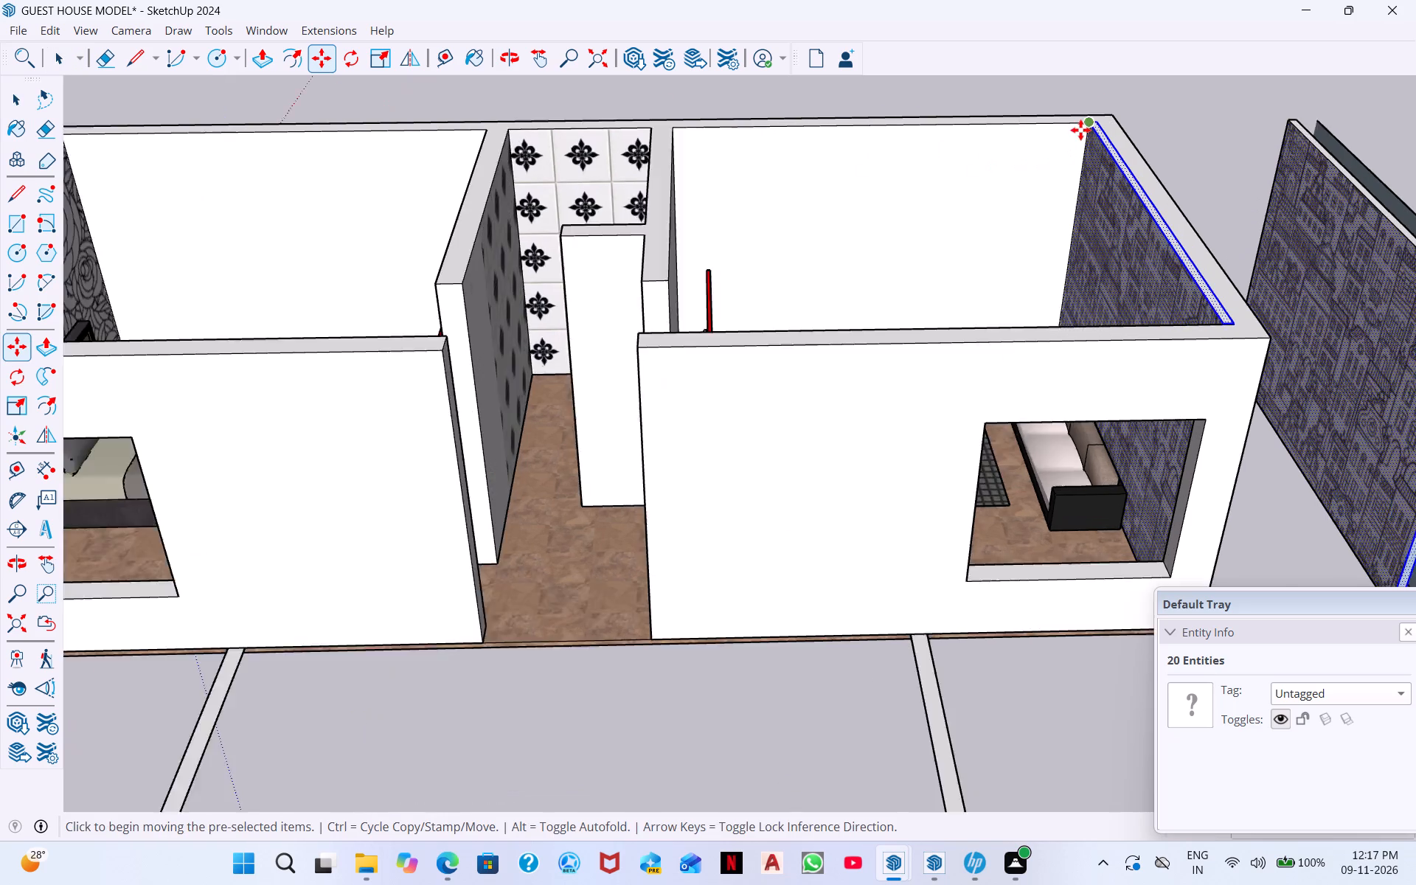
{"action": "scroll", "coordinate": [1080, 130], "scroll_direction": "up", "scroll_amount": 7}
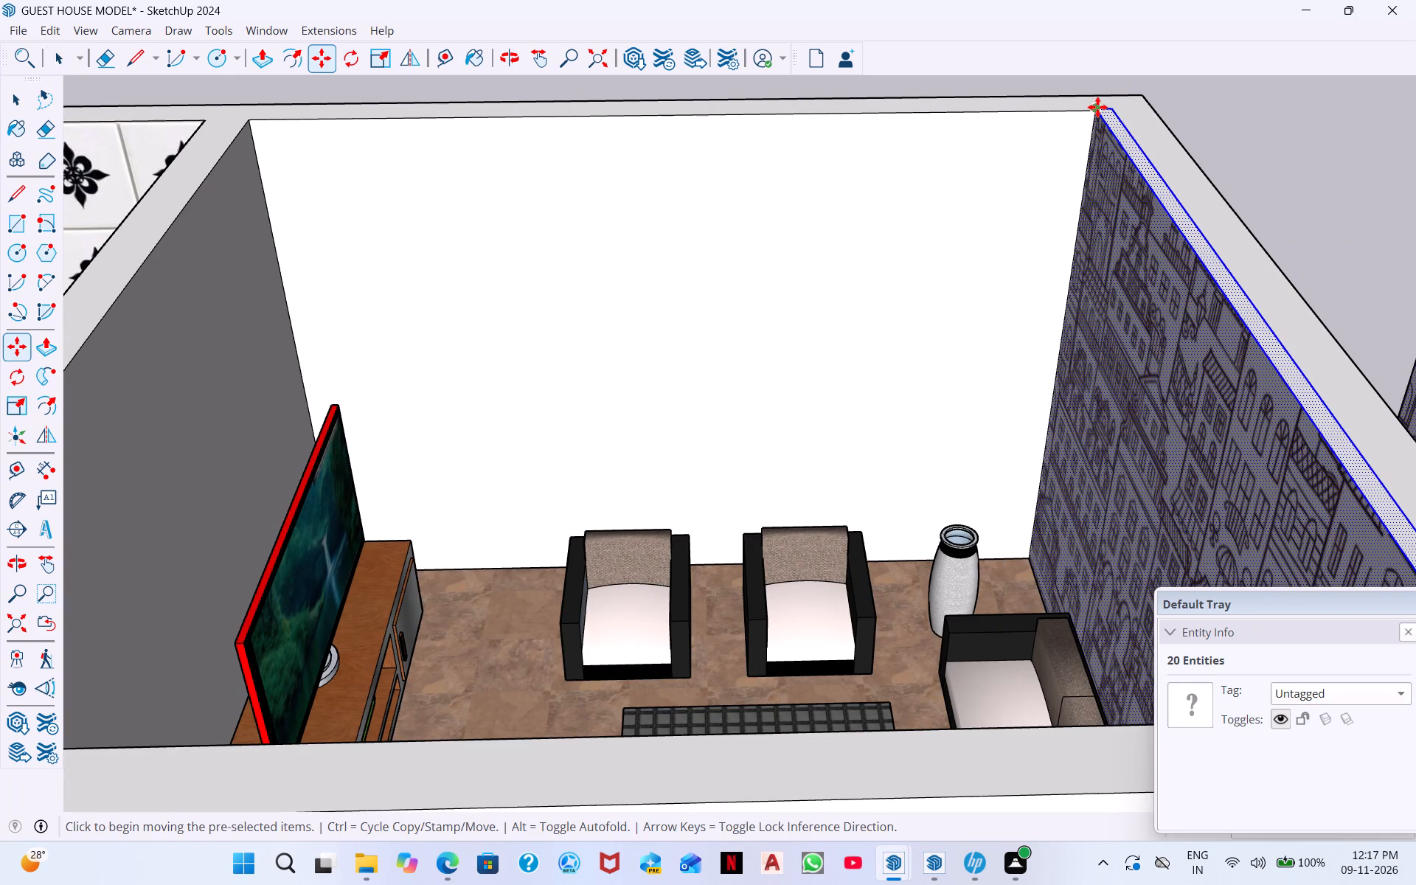
{"action": "scroll", "coordinate": [1292, 268], "scroll_direction": "down", "scroll_amount": 3}
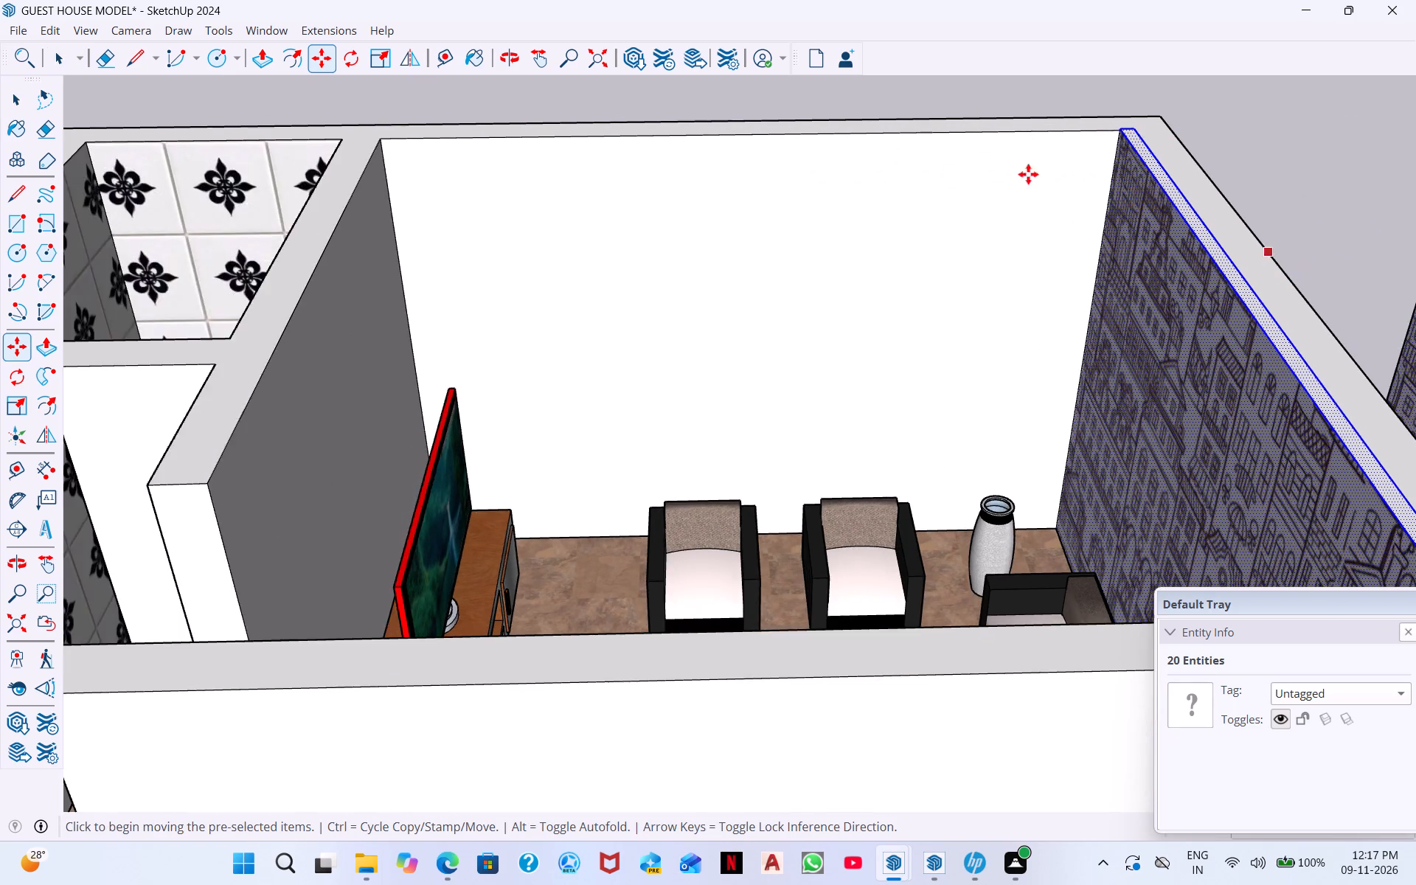
{"action": "scroll", "coordinate": [1028, 174], "scroll_direction": "down", "scroll_amount": 3}
{"action": "middle_click_drag", "start_coordinate": [1246, 276], "coordinate": [1403, 205]}
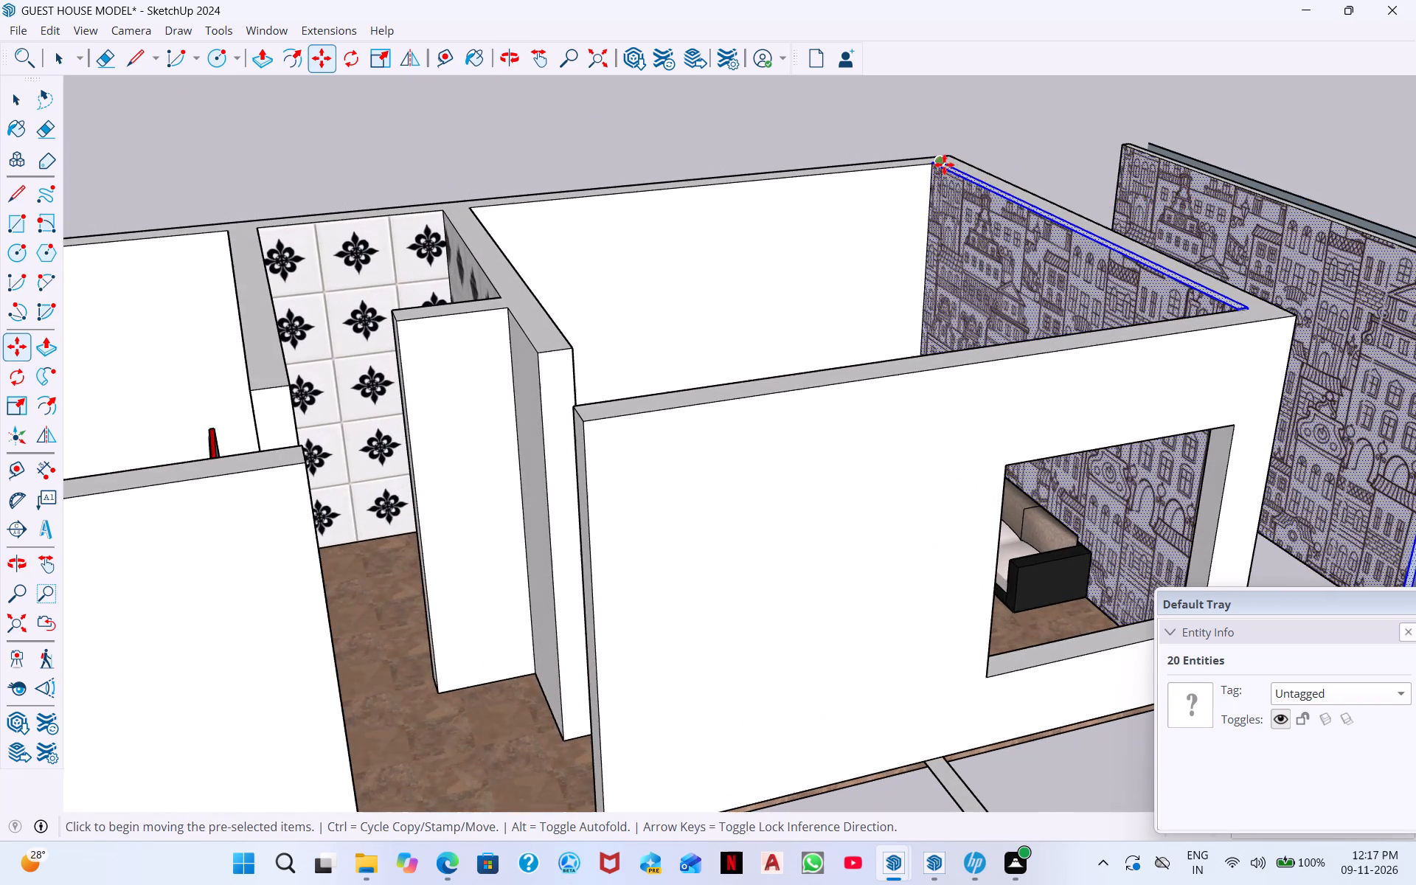
{"action": "scroll", "coordinate": [944, 164], "scroll_direction": "up", "scroll_amount": 9}
{"action": "left_click", "coordinate": [914, 167]}
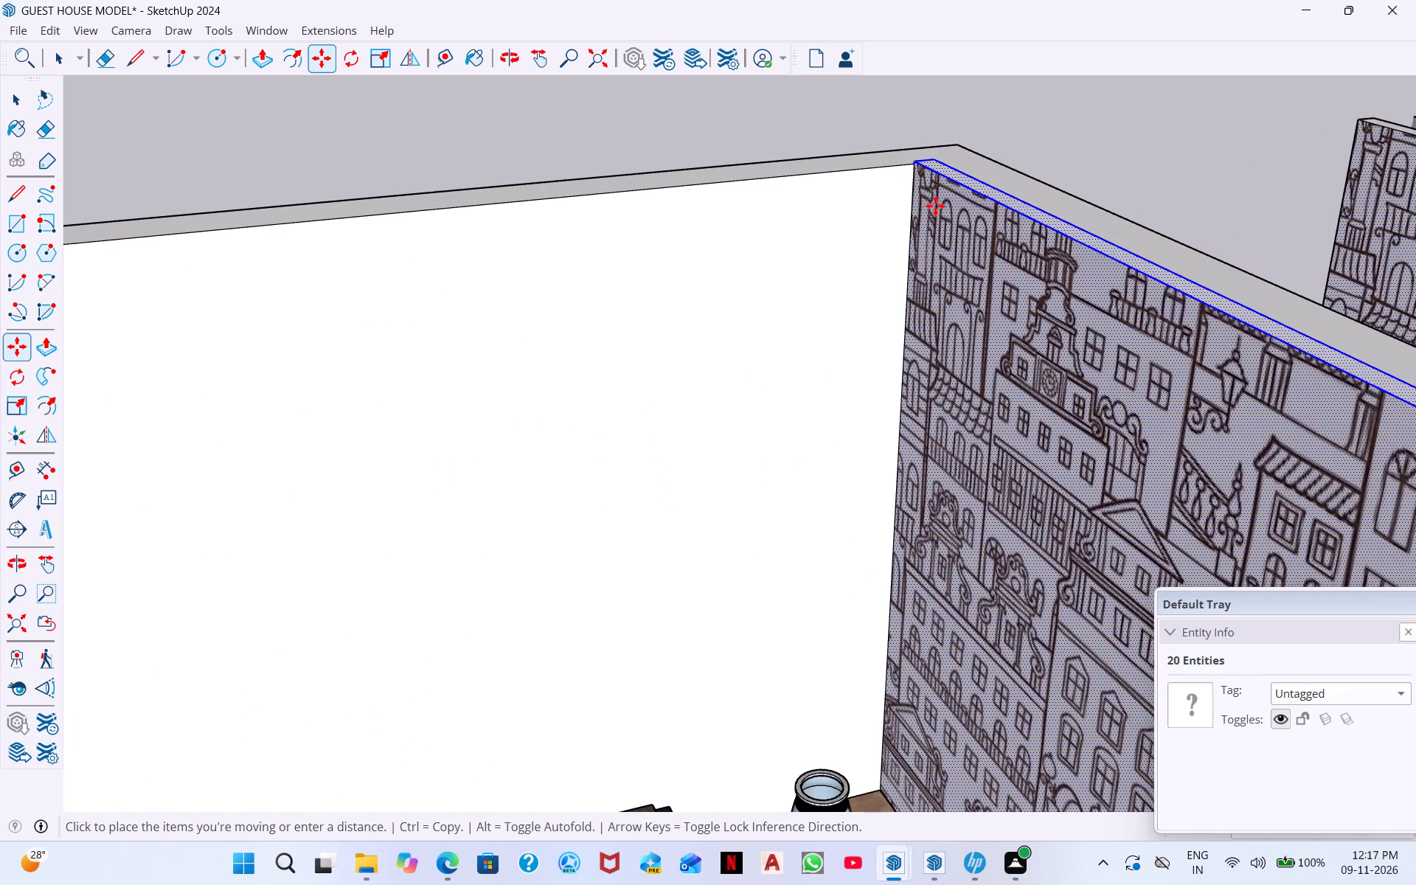
{"action": "scroll", "coordinate": [1207, 173], "scroll_direction": "down", "scroll_amount": 3}
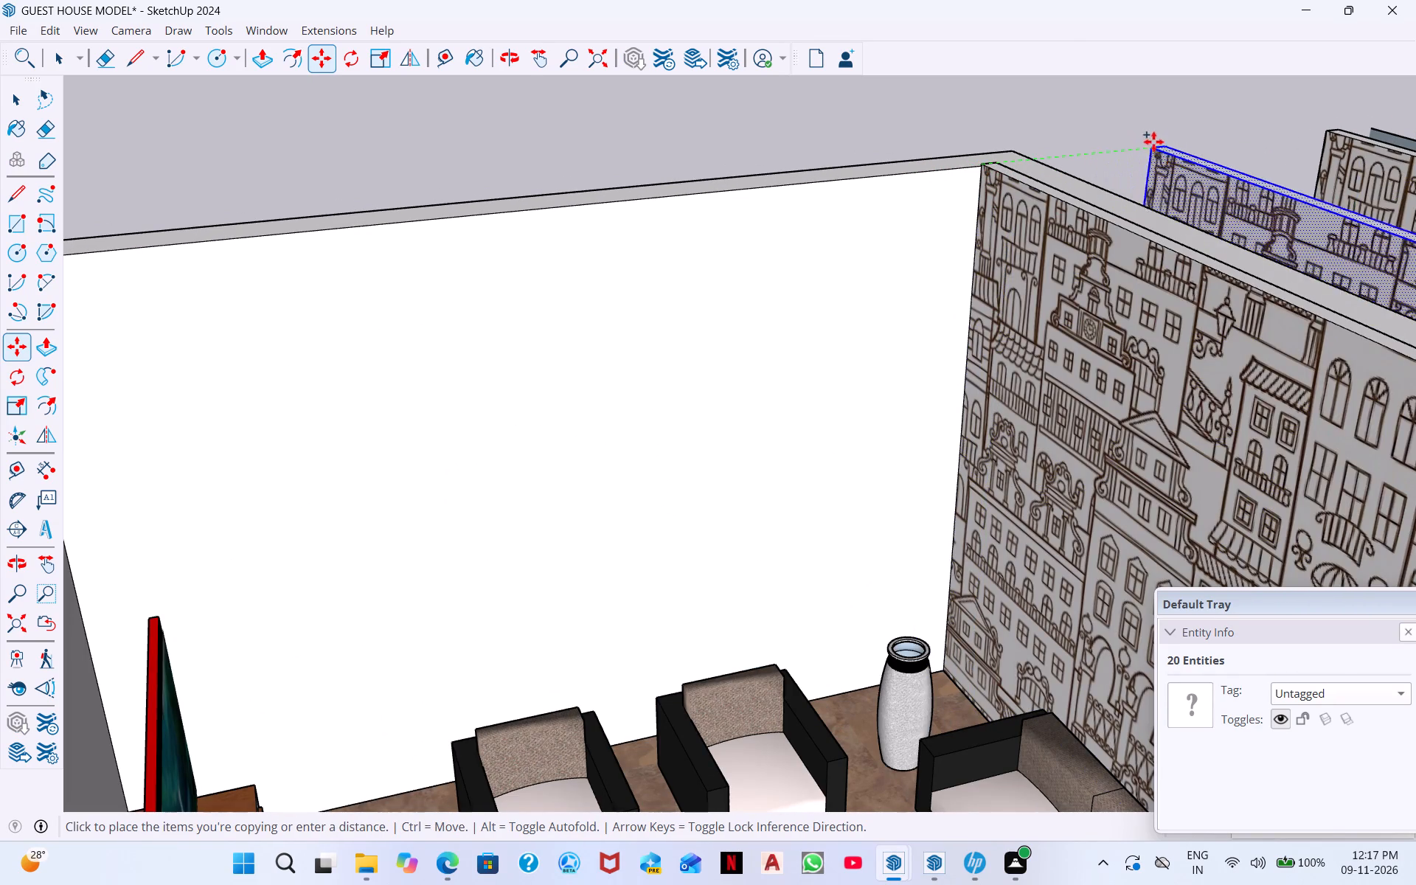
{"action": "middle_click_drag", "start_coordinate": [1218, 181], "coordinate": [934, 77]}
{"action": "scroll", "coordinate": [950, 141], "scroll_direction": "down", "scroll_amount": 3}
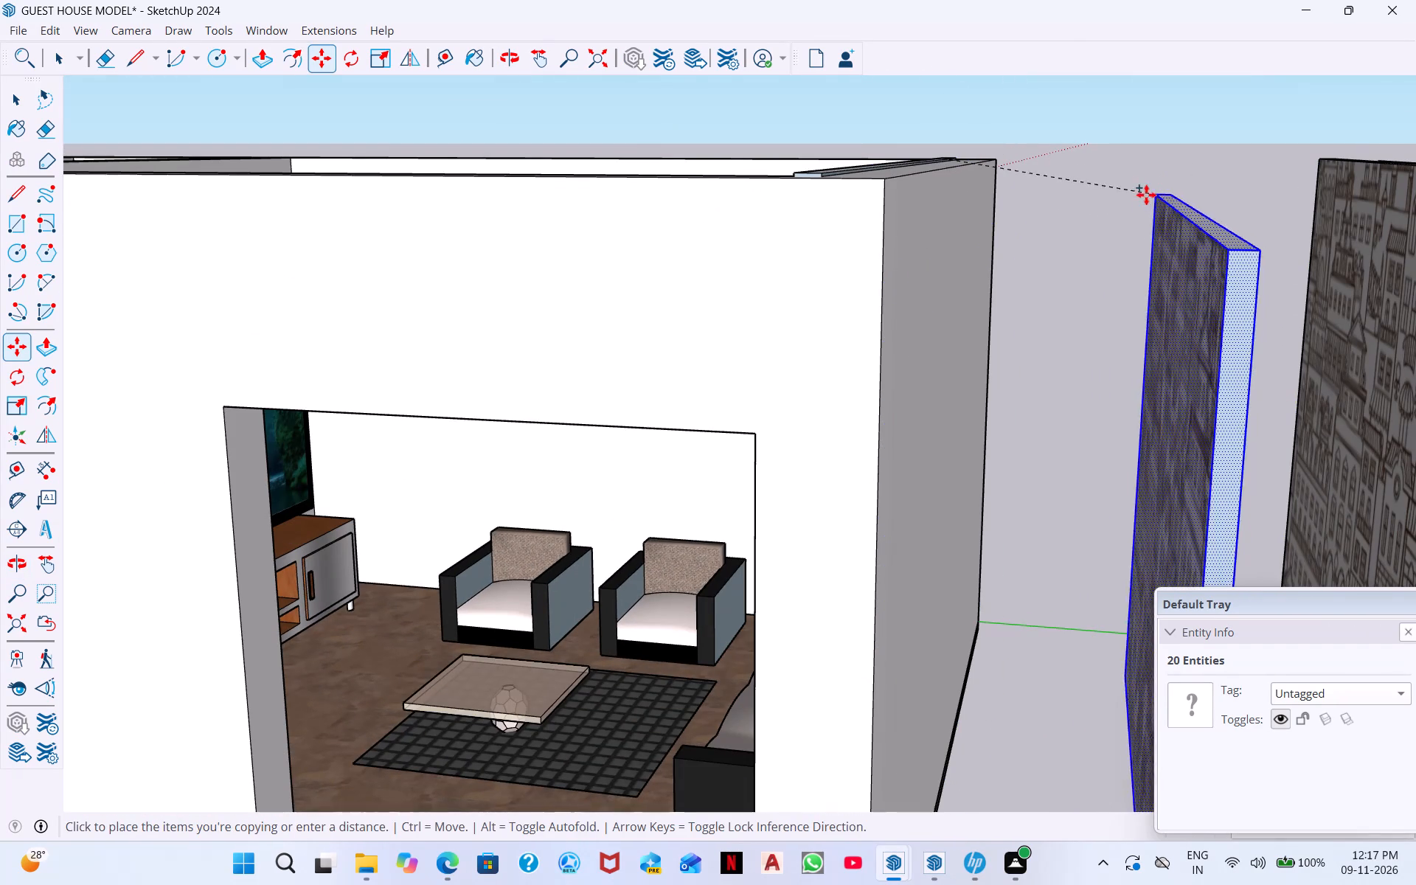
{"action": "left_click", "coordinate": [1136, 160]}
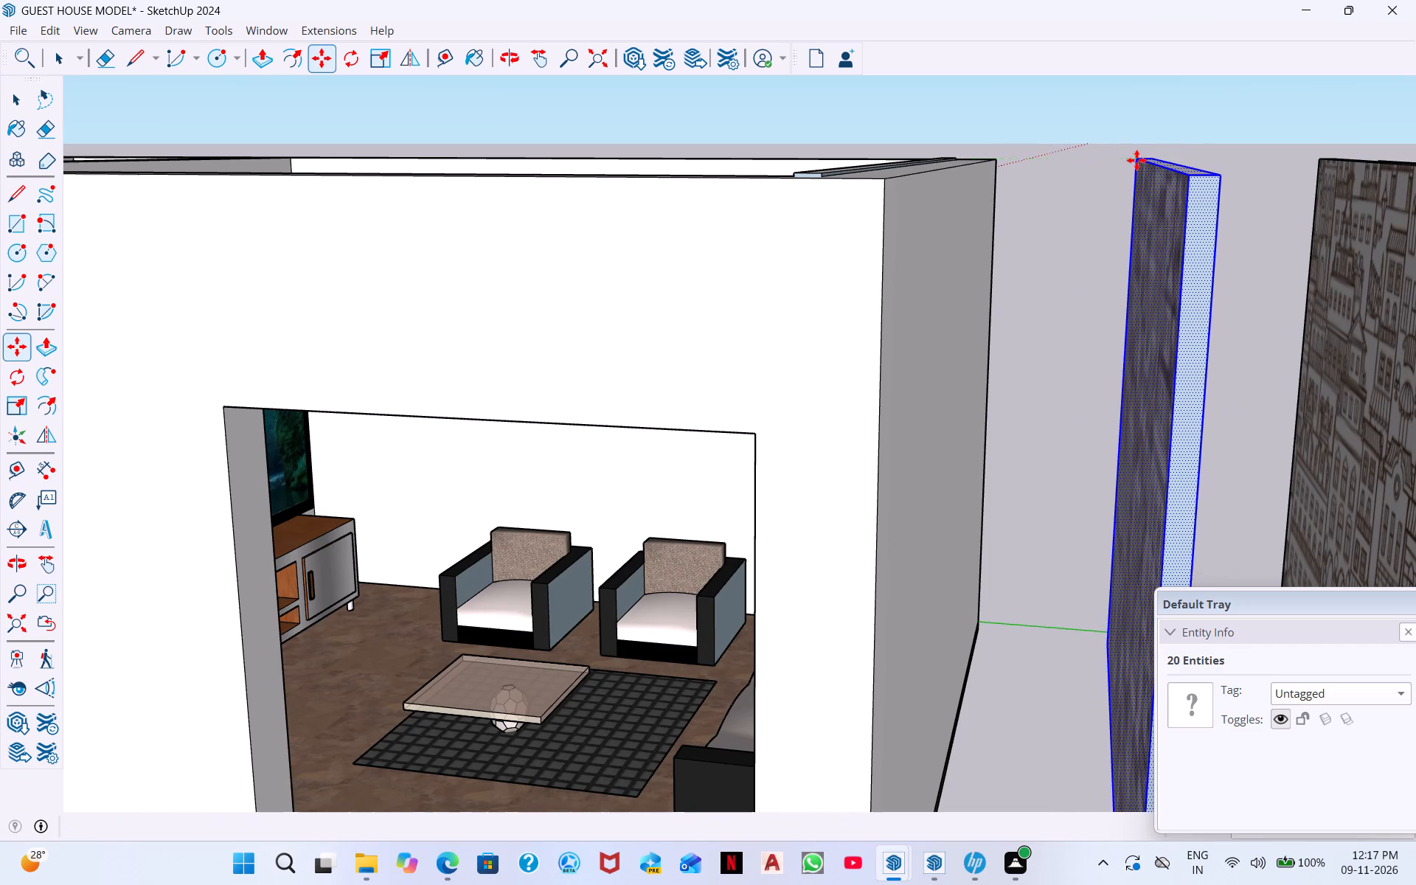
Examine the end wall and all the free-standing panels beyond it from above, from outside and at ground level.
{"action": "middle_click_drag", "start_coordinate": [1204, 383], "coordinate": [1209, 696]}
{"action": "scroll", "coordinate": [1209, 695], "scroll_direction": "down", "scroll_amount": 1}
{"action": "middle_click_drag", "start_coordinate": [1175, 580], "coordinate": [1193, 684]}
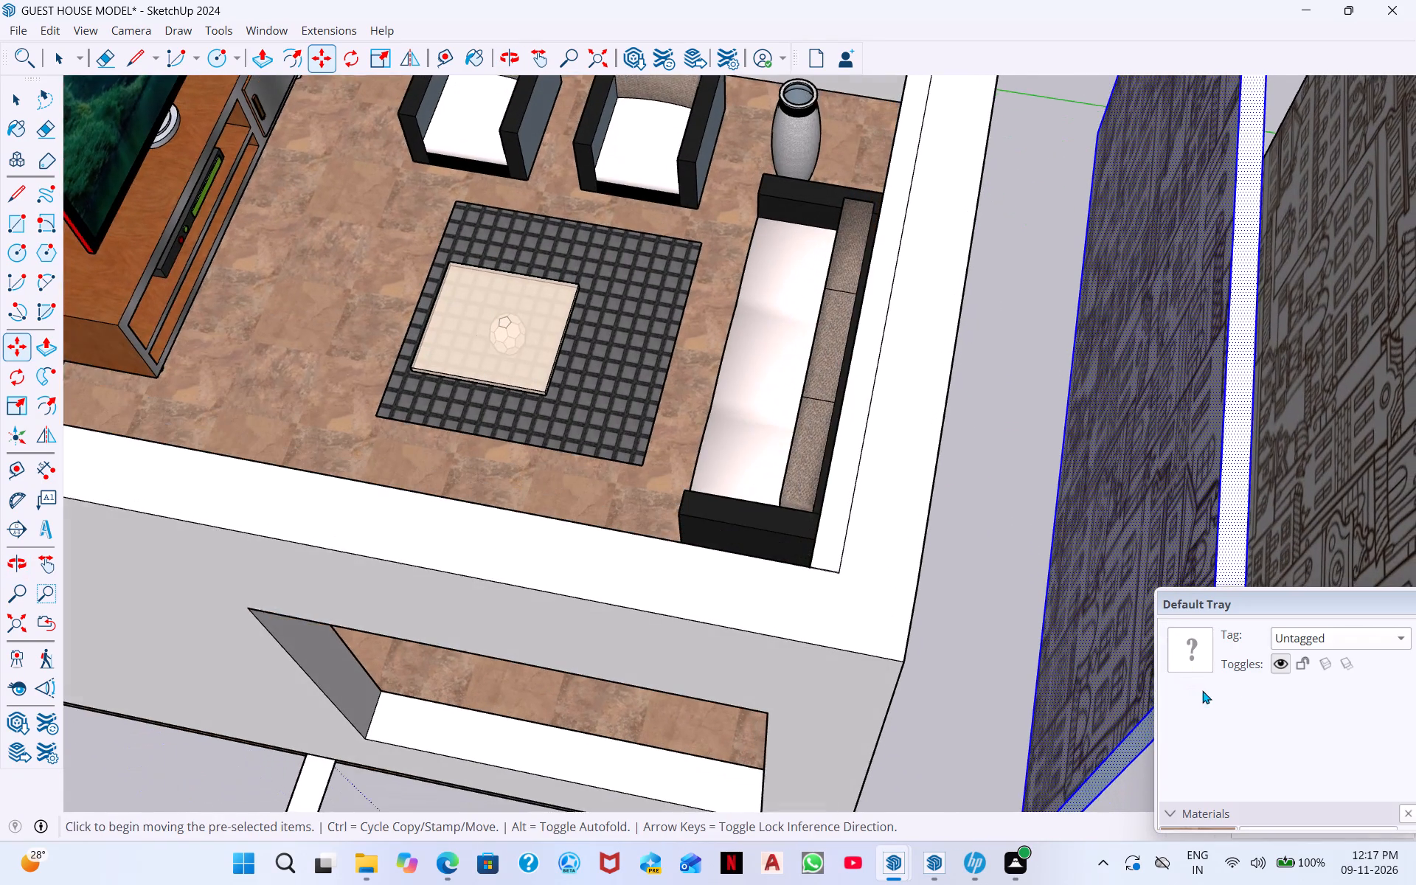
{"action": "middle_click_drag", "start_coordinate": [1189, 614], "coordinate": [985, 344]}
{"action": "scroll", "coordinate": [982, 339], "scroll_direction": "down", "scroll_amount": 1}
{"action": "middle_click_drag", "start_coordinate": [1103, 458], "coordinate": [923, 251]}
{"action": "middle_click_drag", "start_coordinate": [1024, 425], "coordinate": [965, 336]}
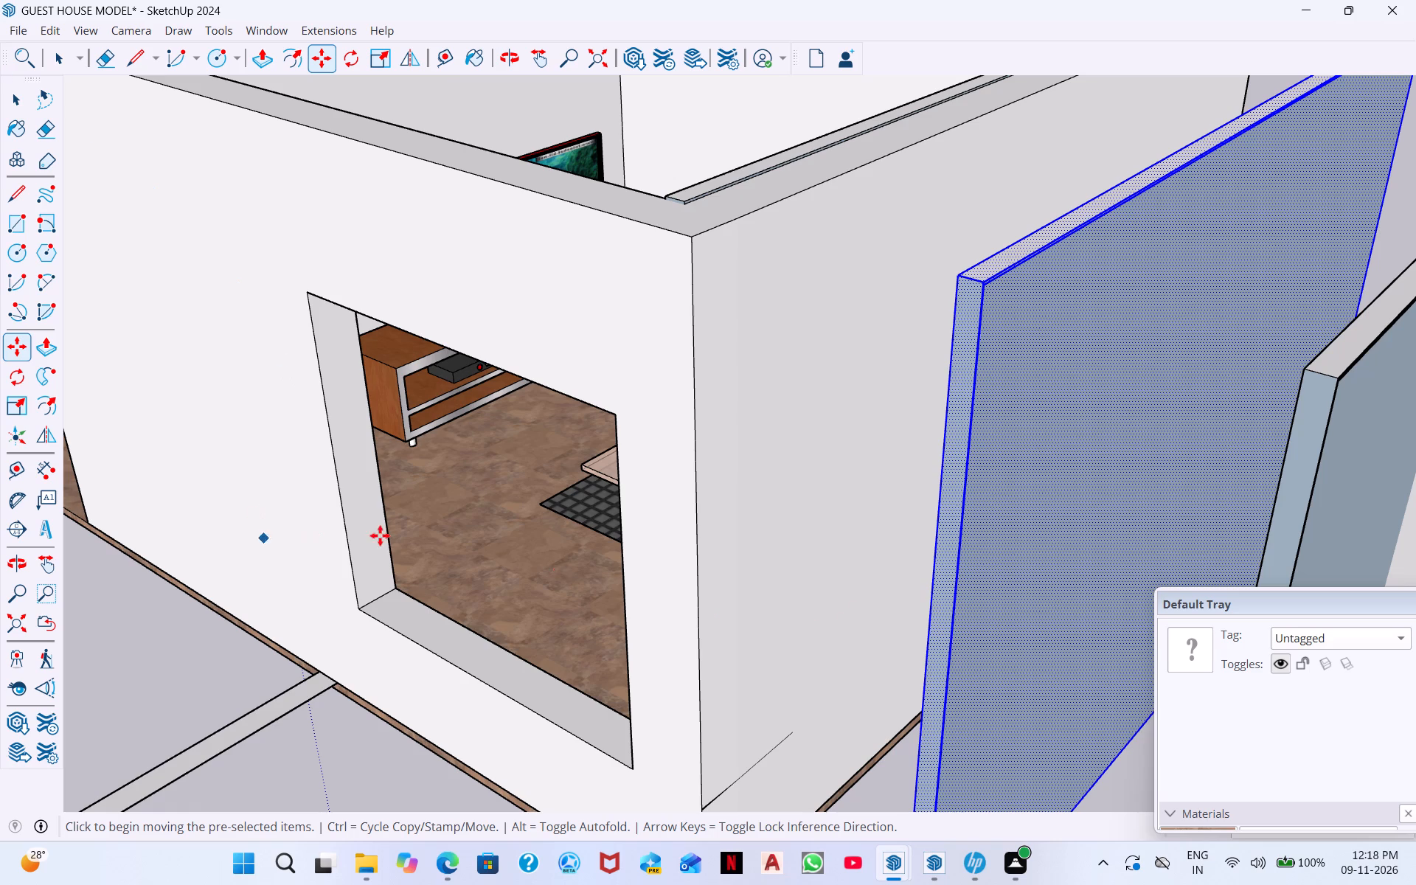
{"action": "middle_click_drag", "start_coordinate": [1155, 530], "coordinate": [1327, 377]}
{"action": "scroll", "coordinate": [1320, 355], "scroll_direction": "down", "scroll_amount": 8}
{"action": "middle_click_drag", "start_coordinate": [1241, 387], "coordinate": [1224, 417]}
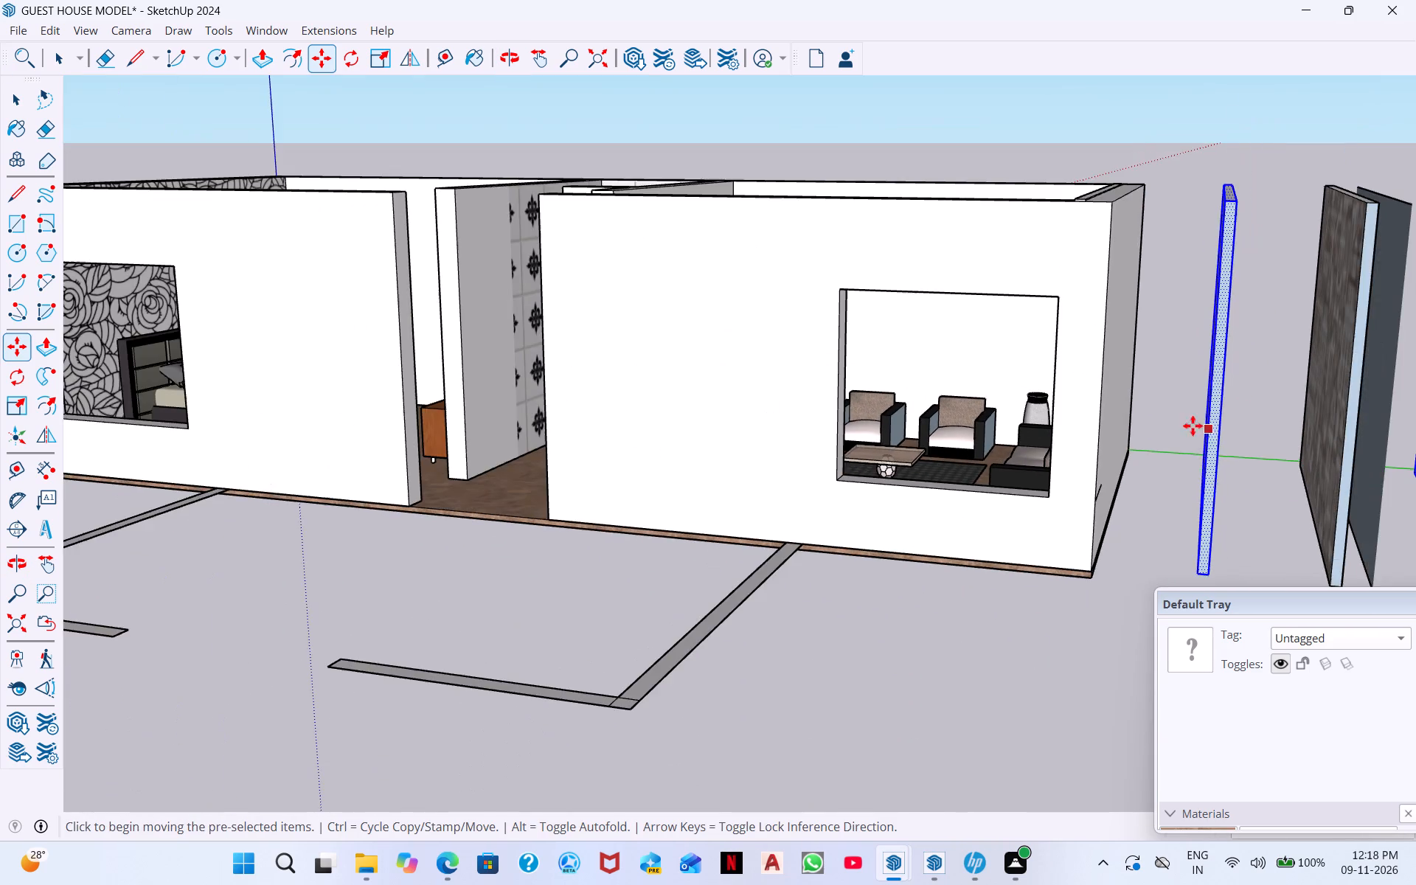
{"action": "scroll", "coordinate": [1242, 474], "scroll_direction": "down", "scroll_amount": 5}
{"action": "middle_click_drag", "start_coordinate": [1268, 490], "coordinate": [1415, 510]}
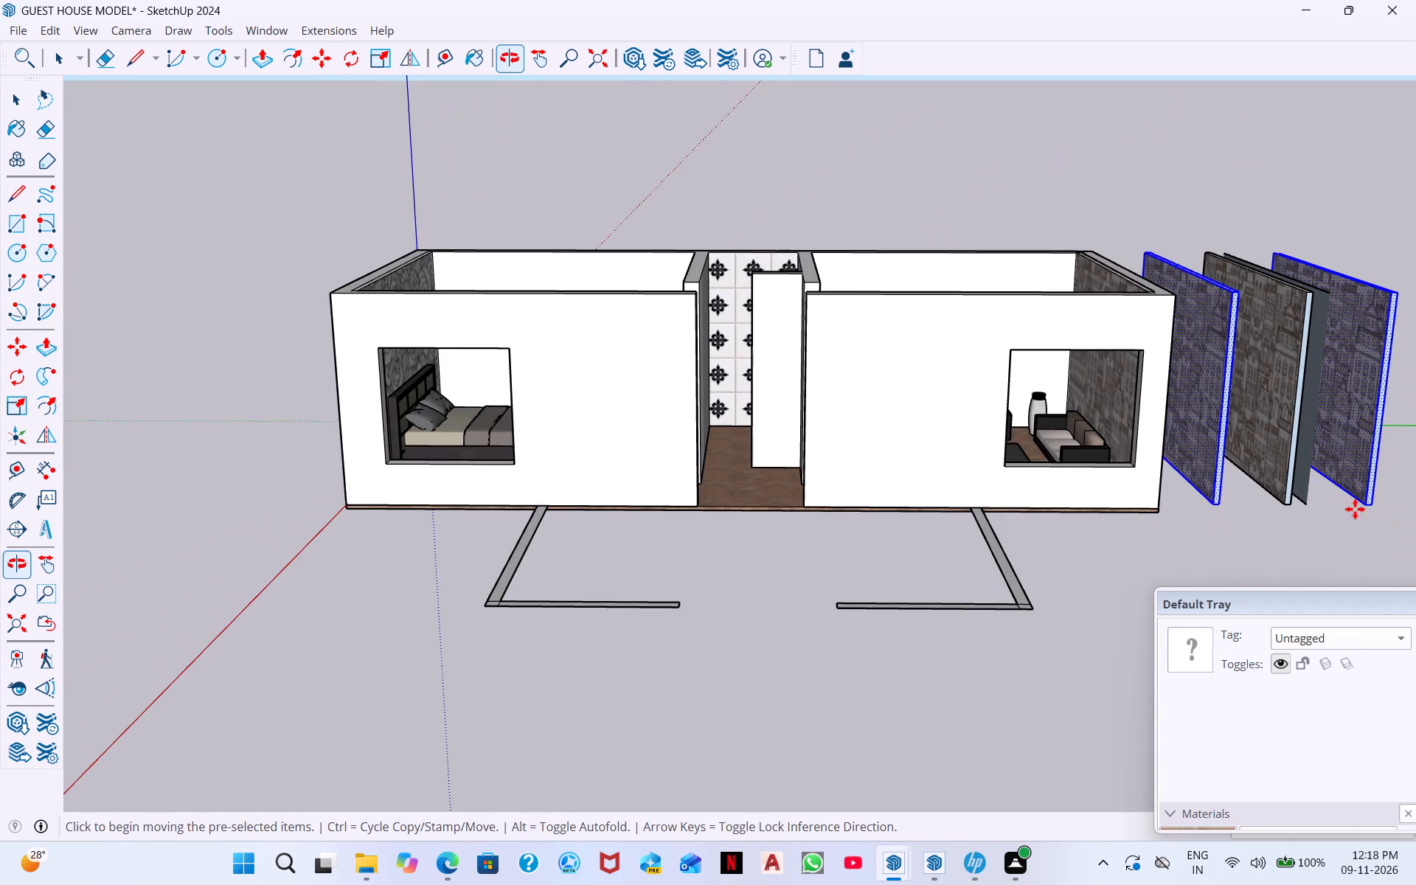
{"action": "scroll", "coordinate": [1207, 451], "scroll_direction": "up", "scroll_amount": 7}
{"action": "middle_click_drag", "start_coordinate": [1391, 554], "coordinate": [1111, 440]}
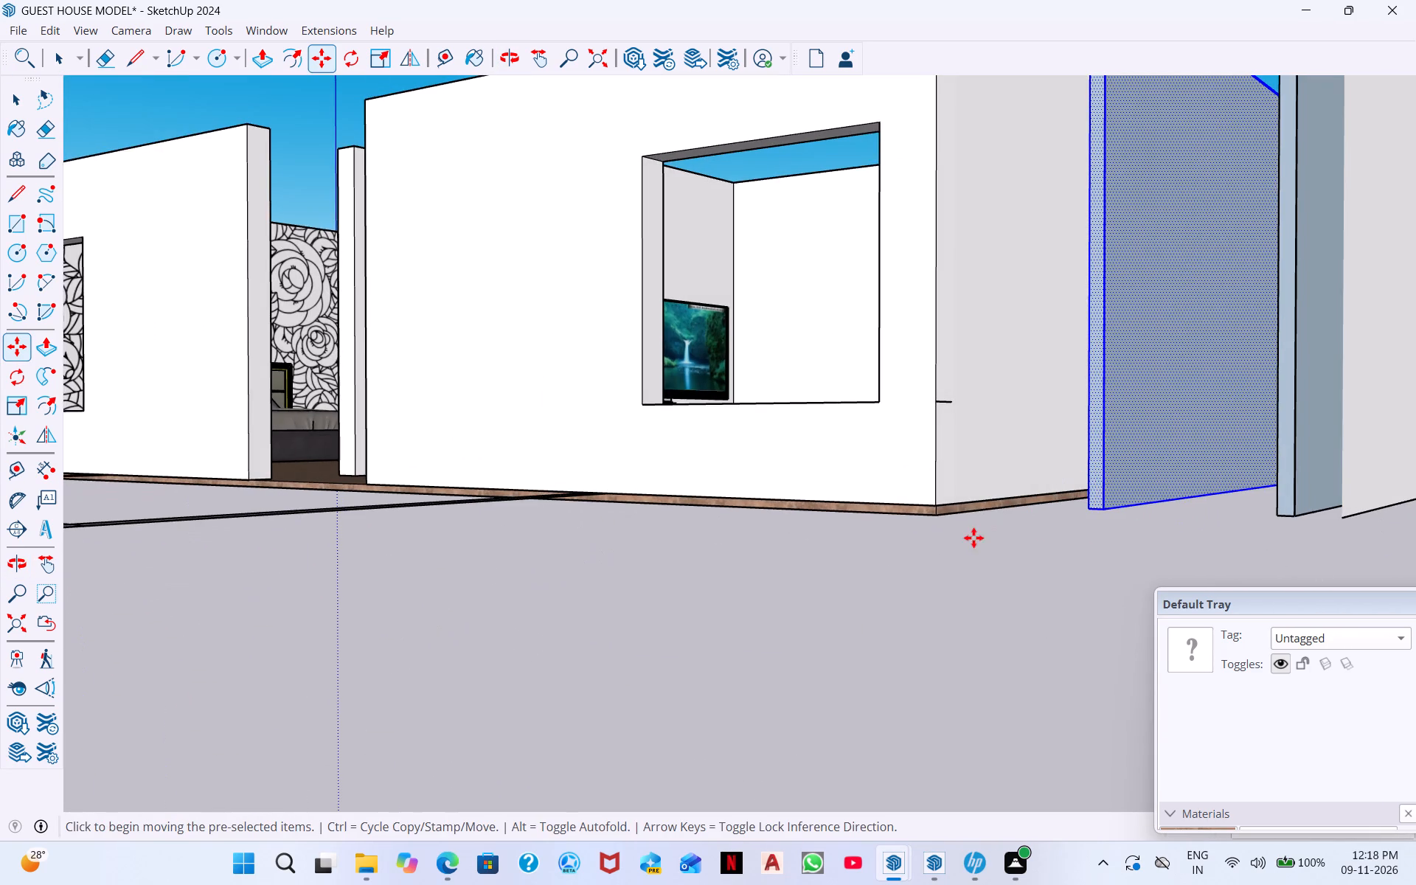
{"action": "scroll", "coordinate": [983, 524], "scroll_direction": "up", "scroll_amount": 5}
{"action": "scroll", "coordinate": [1070, 465], "scroll_direction": "down", "scroll_amount": 8}
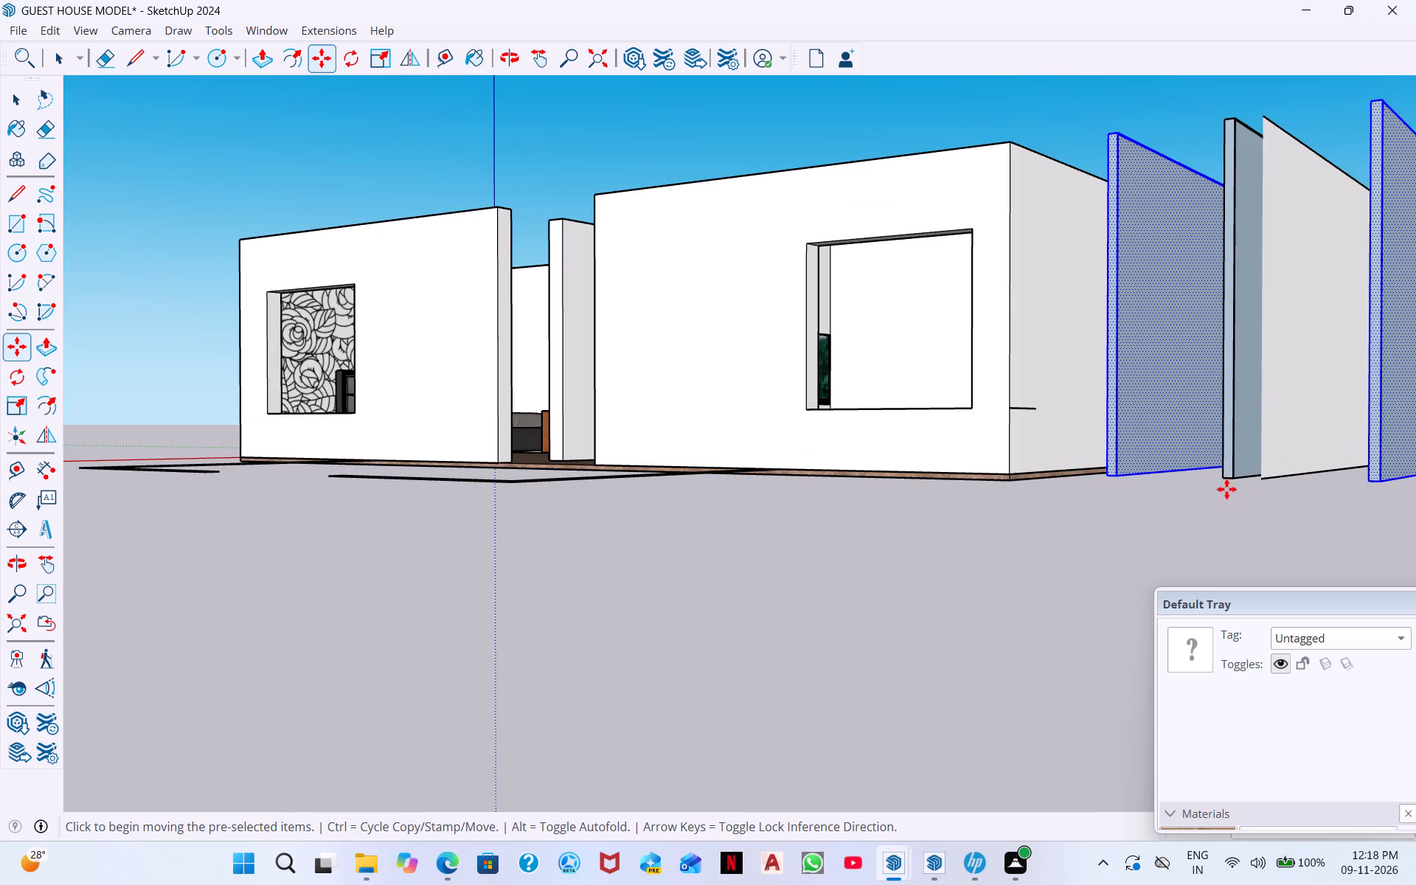
{"action": "scroll", "coordinate": [1262, 488], "scroll_direction": "up", "scroll_amount": 3}
{"action": "scroll", "coordinate": [1262, 487], "scroll_direction": "down", "scroll_amount": 10}
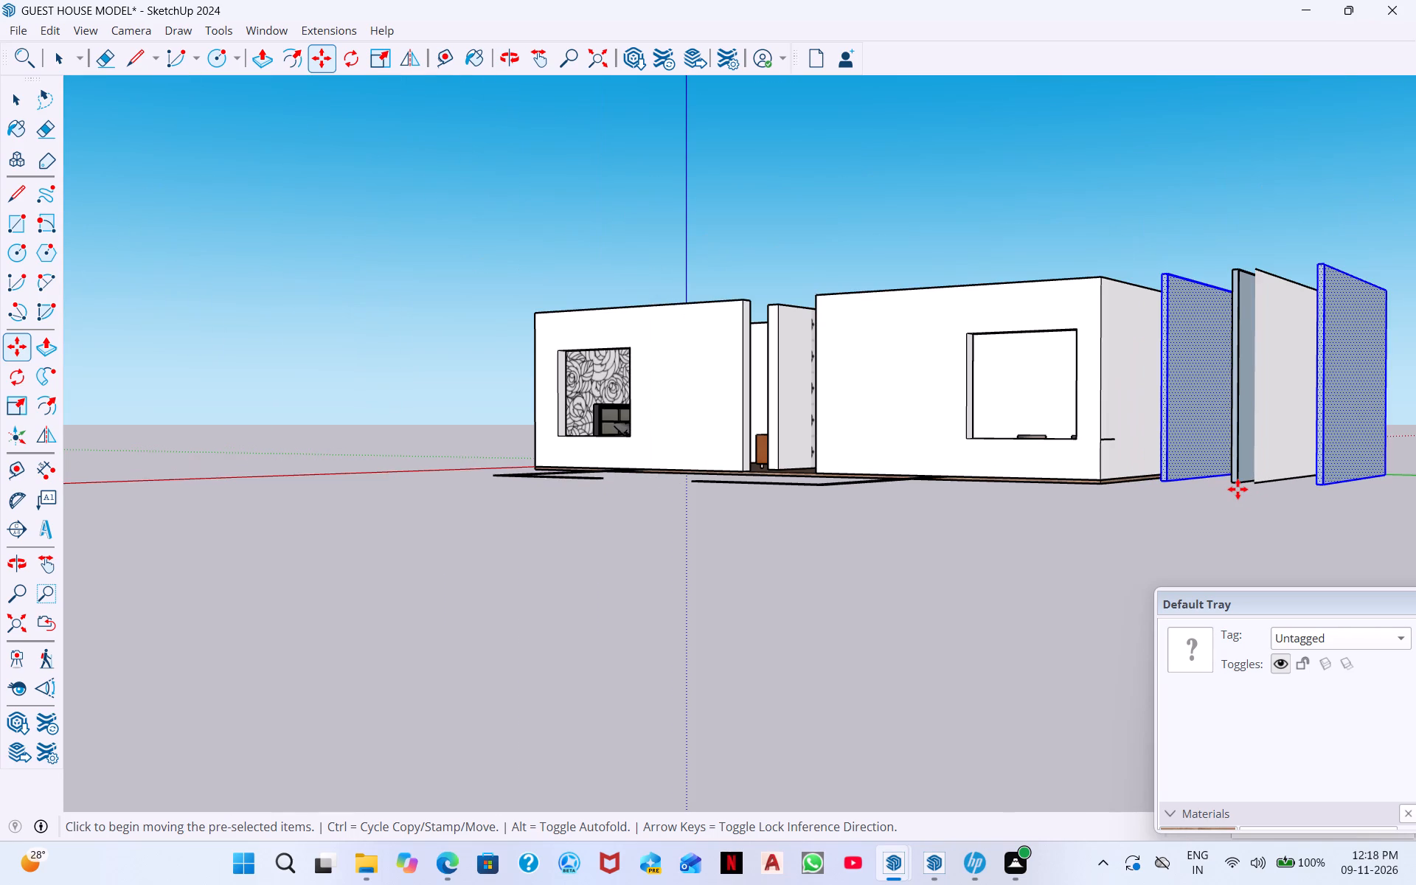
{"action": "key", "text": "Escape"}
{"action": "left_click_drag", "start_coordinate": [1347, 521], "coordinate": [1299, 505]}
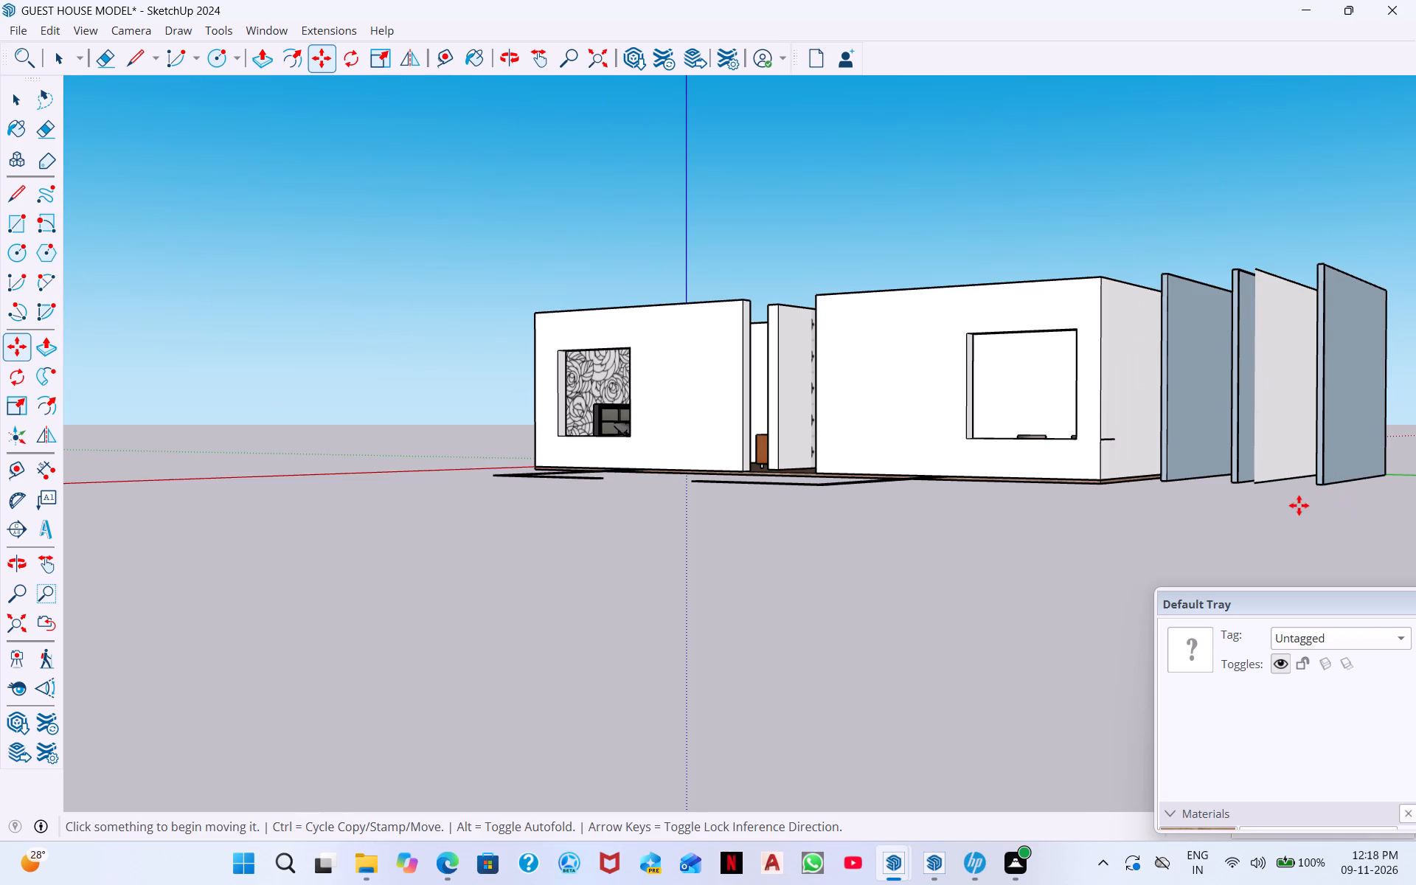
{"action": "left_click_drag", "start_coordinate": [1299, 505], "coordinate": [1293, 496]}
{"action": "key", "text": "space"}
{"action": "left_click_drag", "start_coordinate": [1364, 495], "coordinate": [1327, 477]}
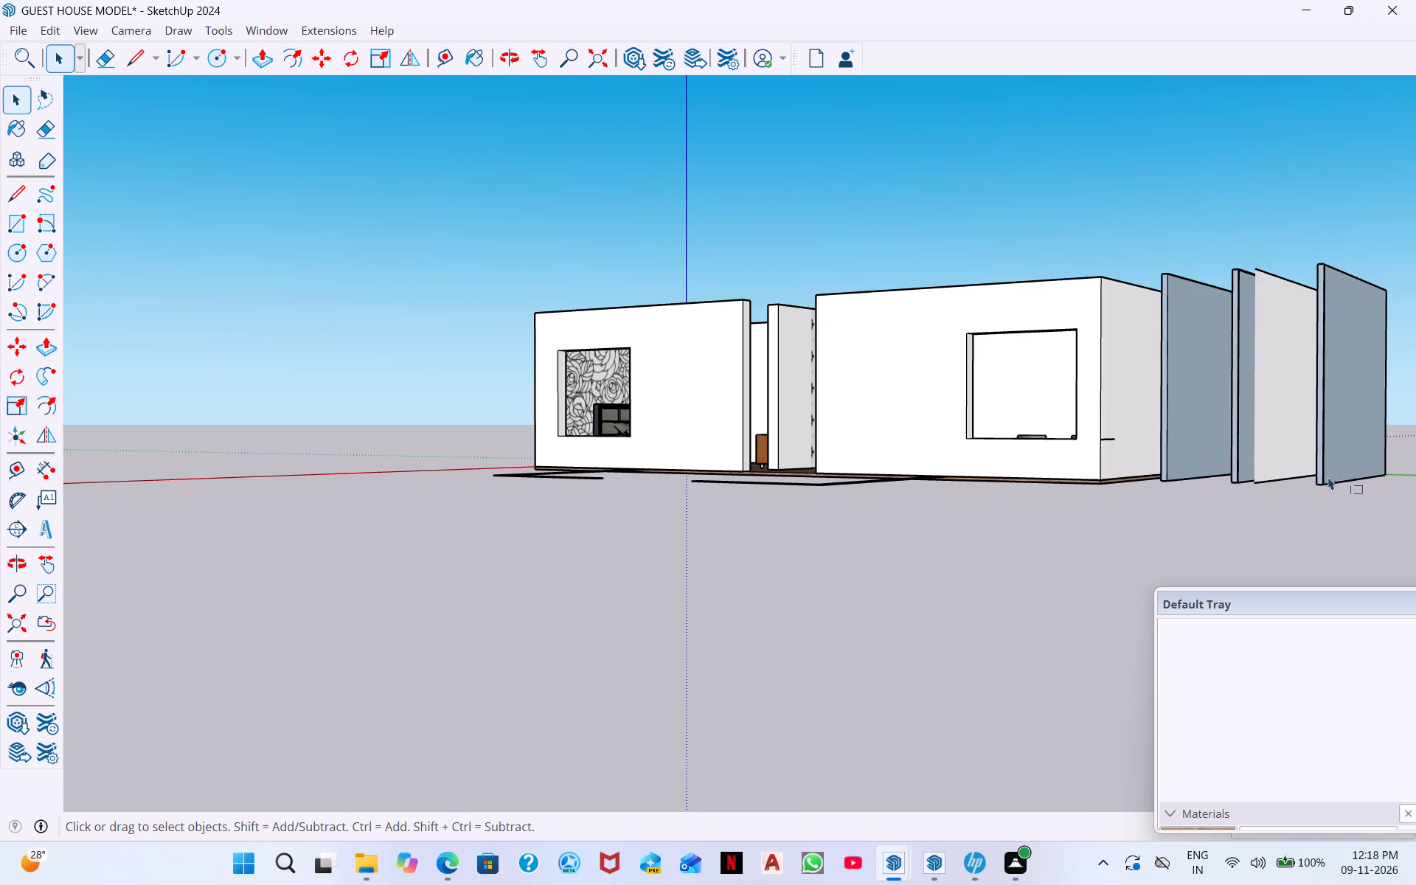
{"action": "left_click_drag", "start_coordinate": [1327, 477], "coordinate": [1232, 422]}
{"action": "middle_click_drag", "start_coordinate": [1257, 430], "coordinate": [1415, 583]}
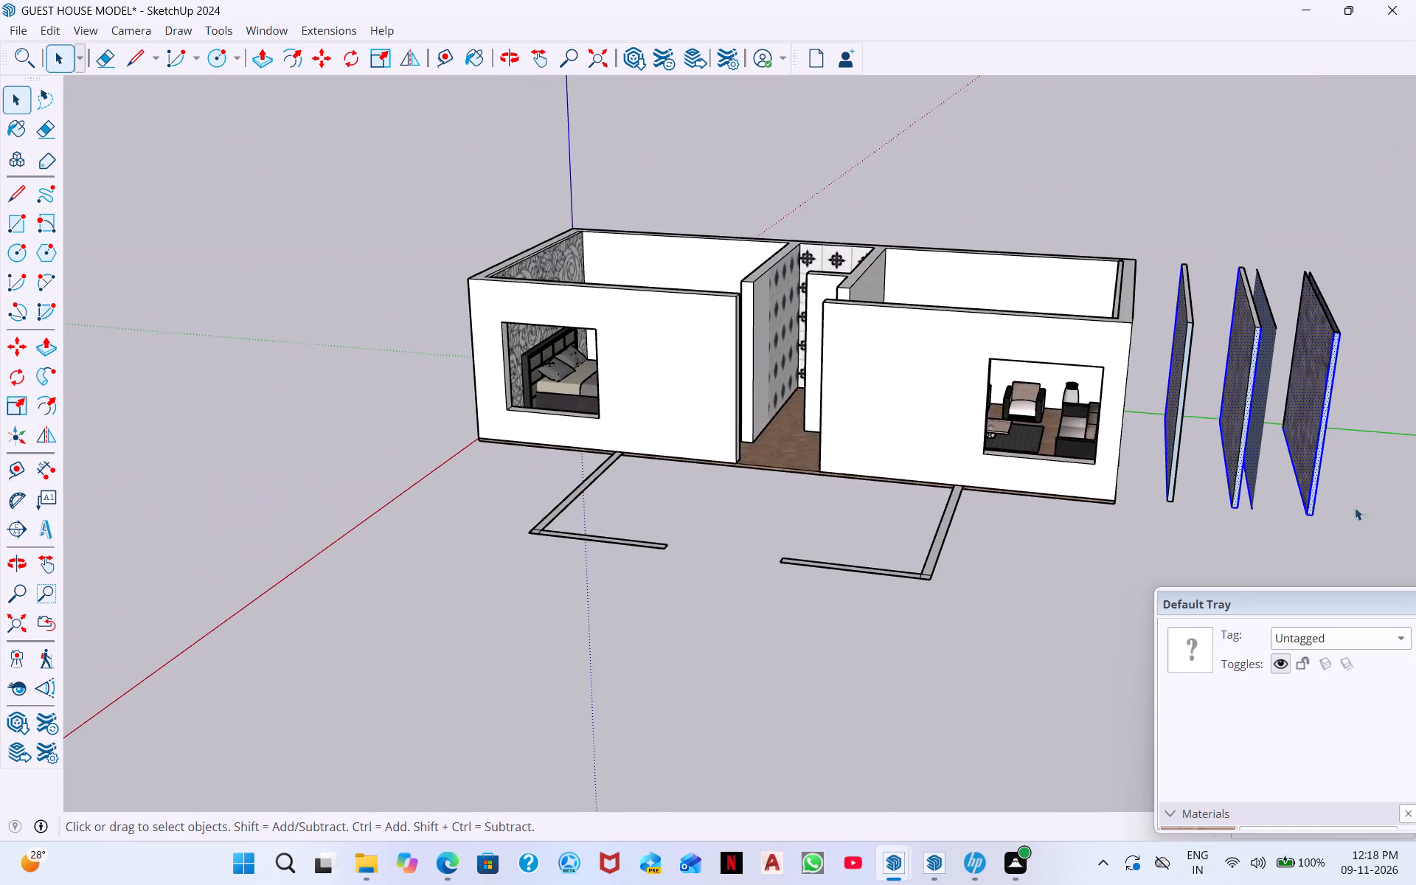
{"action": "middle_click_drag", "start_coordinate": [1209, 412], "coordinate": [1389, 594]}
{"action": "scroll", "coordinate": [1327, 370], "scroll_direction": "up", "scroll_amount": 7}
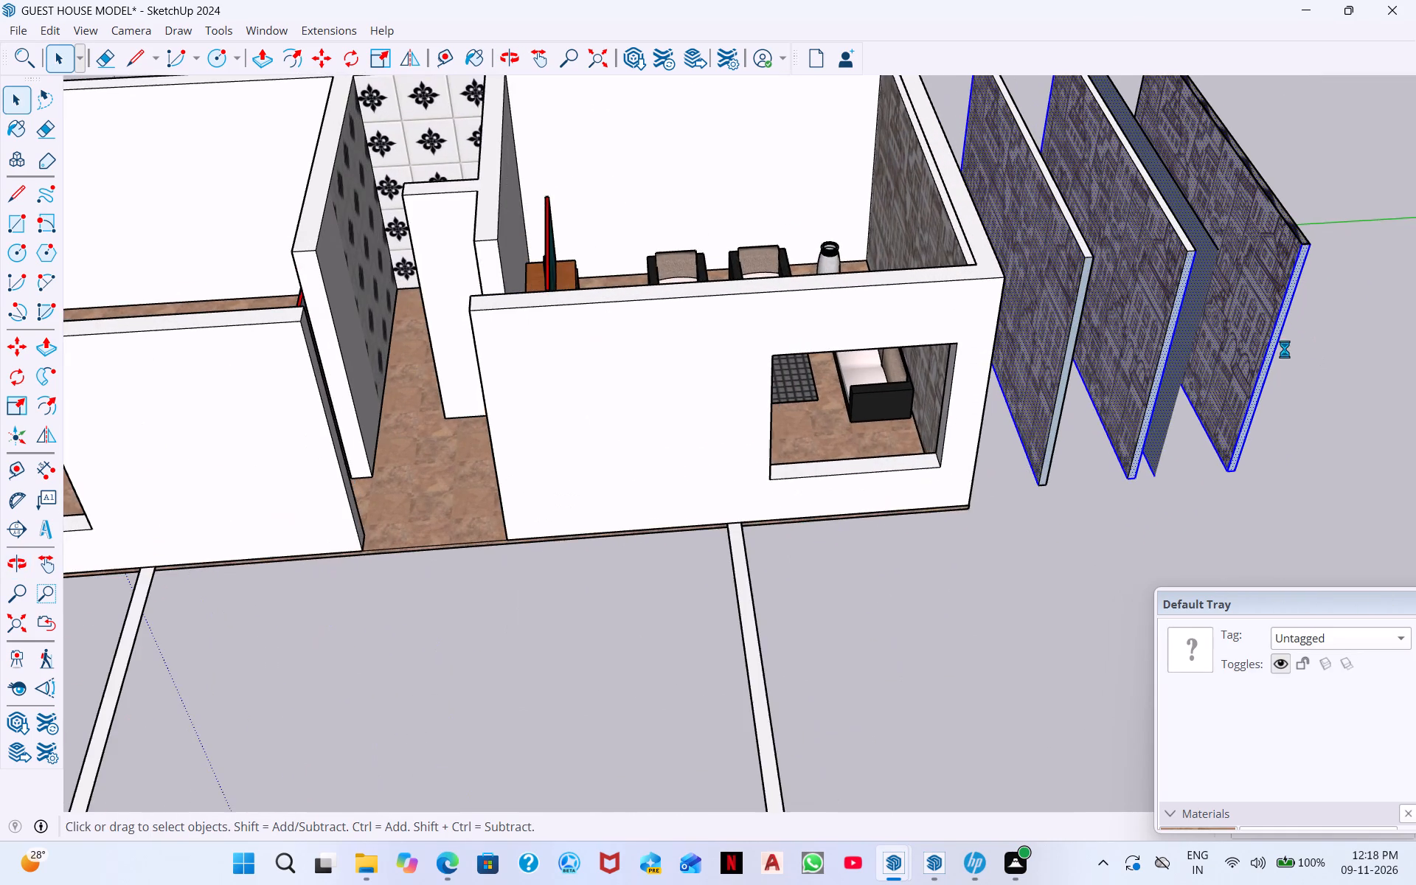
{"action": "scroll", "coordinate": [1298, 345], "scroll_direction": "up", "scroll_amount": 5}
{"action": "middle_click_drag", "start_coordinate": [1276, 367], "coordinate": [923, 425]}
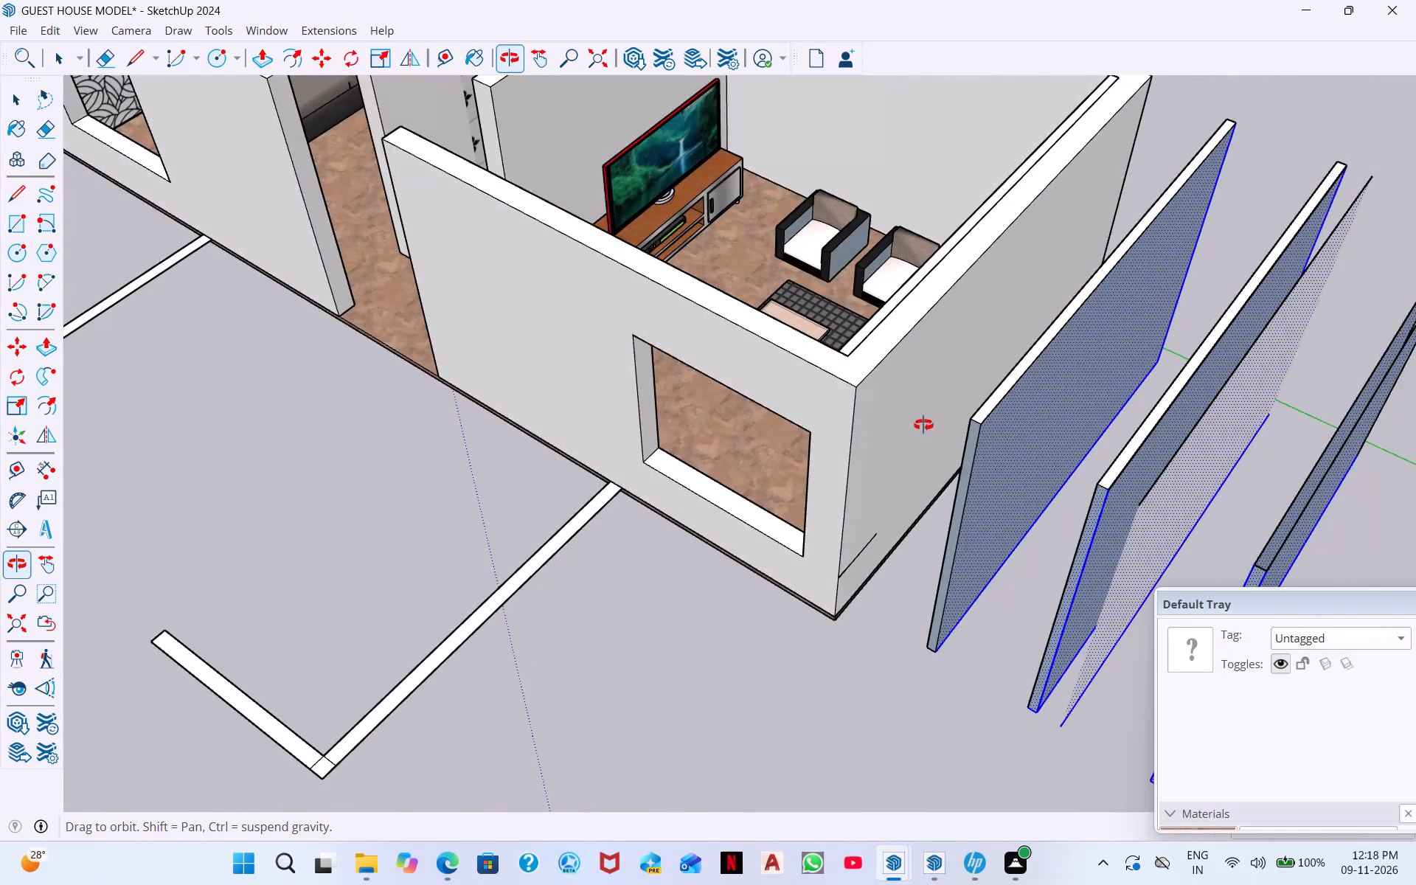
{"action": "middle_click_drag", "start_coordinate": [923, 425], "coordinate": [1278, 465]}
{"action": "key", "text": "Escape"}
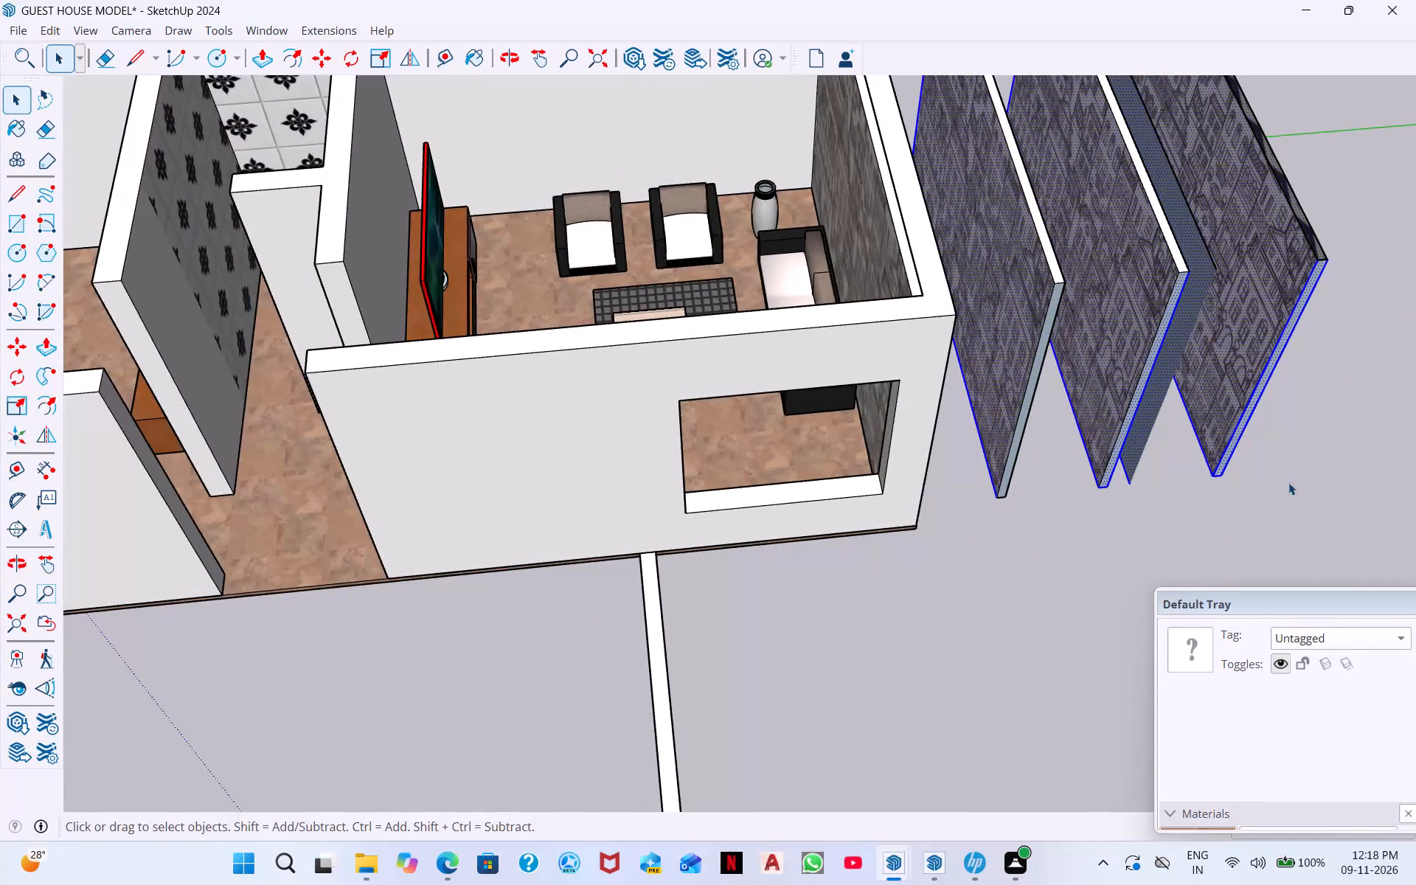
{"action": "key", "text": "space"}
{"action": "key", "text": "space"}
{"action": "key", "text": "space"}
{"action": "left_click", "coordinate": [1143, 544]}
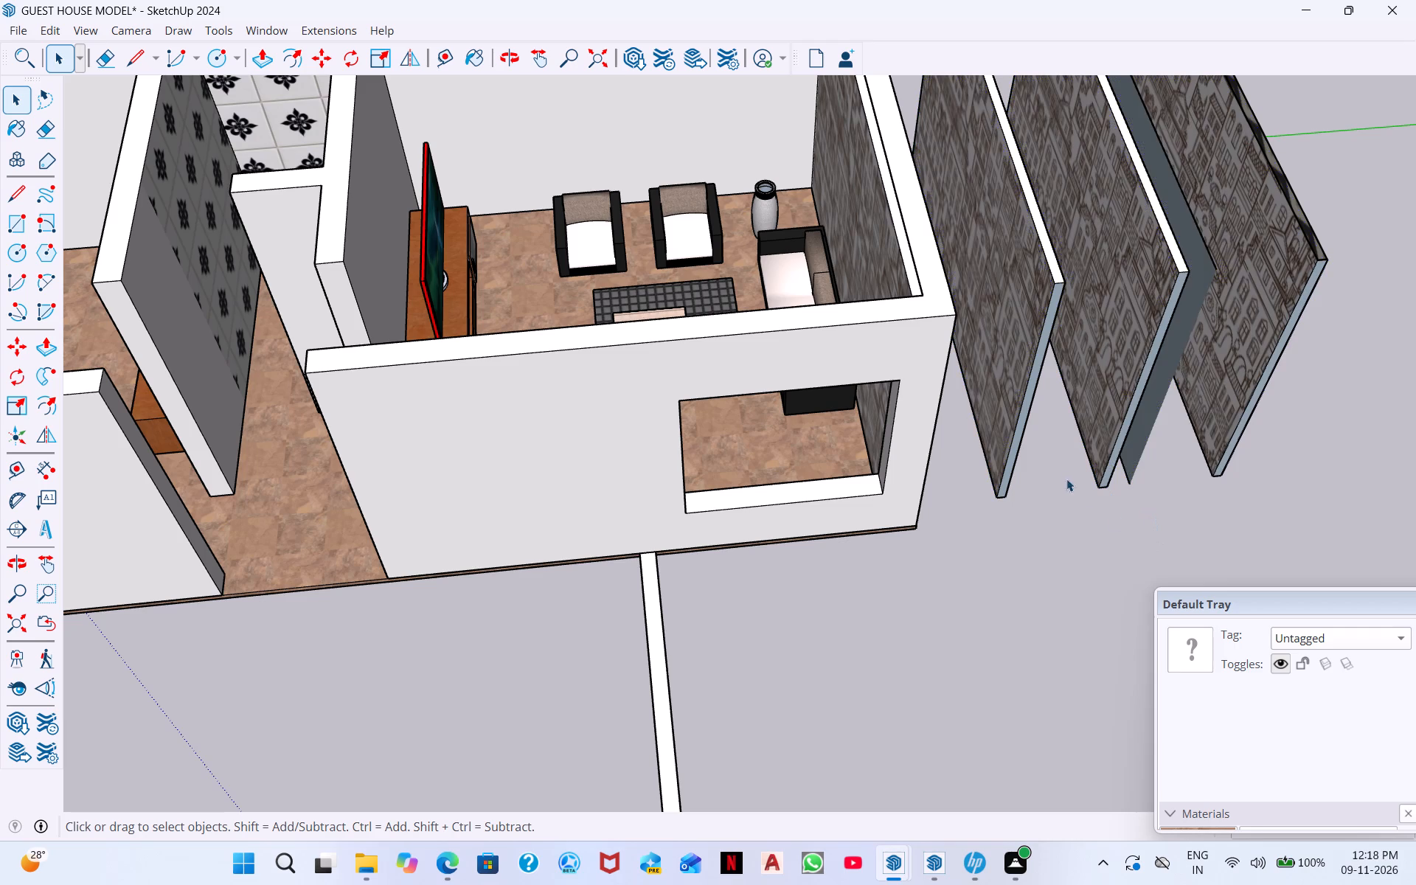
Erase the middle free-standing panel and the thin loose sheet beside it, including their leftover top and bottom edges.
{"action": "middle_click_drag", "start_coordinate": [1154, 450], "coordinate": [1135, 487]}
{"action": "left_click", "coordinate": [1125, 391]}
{"action": "middle_click_drag", "start_coordinate": [1157, 383], "coordinate": [1125, 361]}
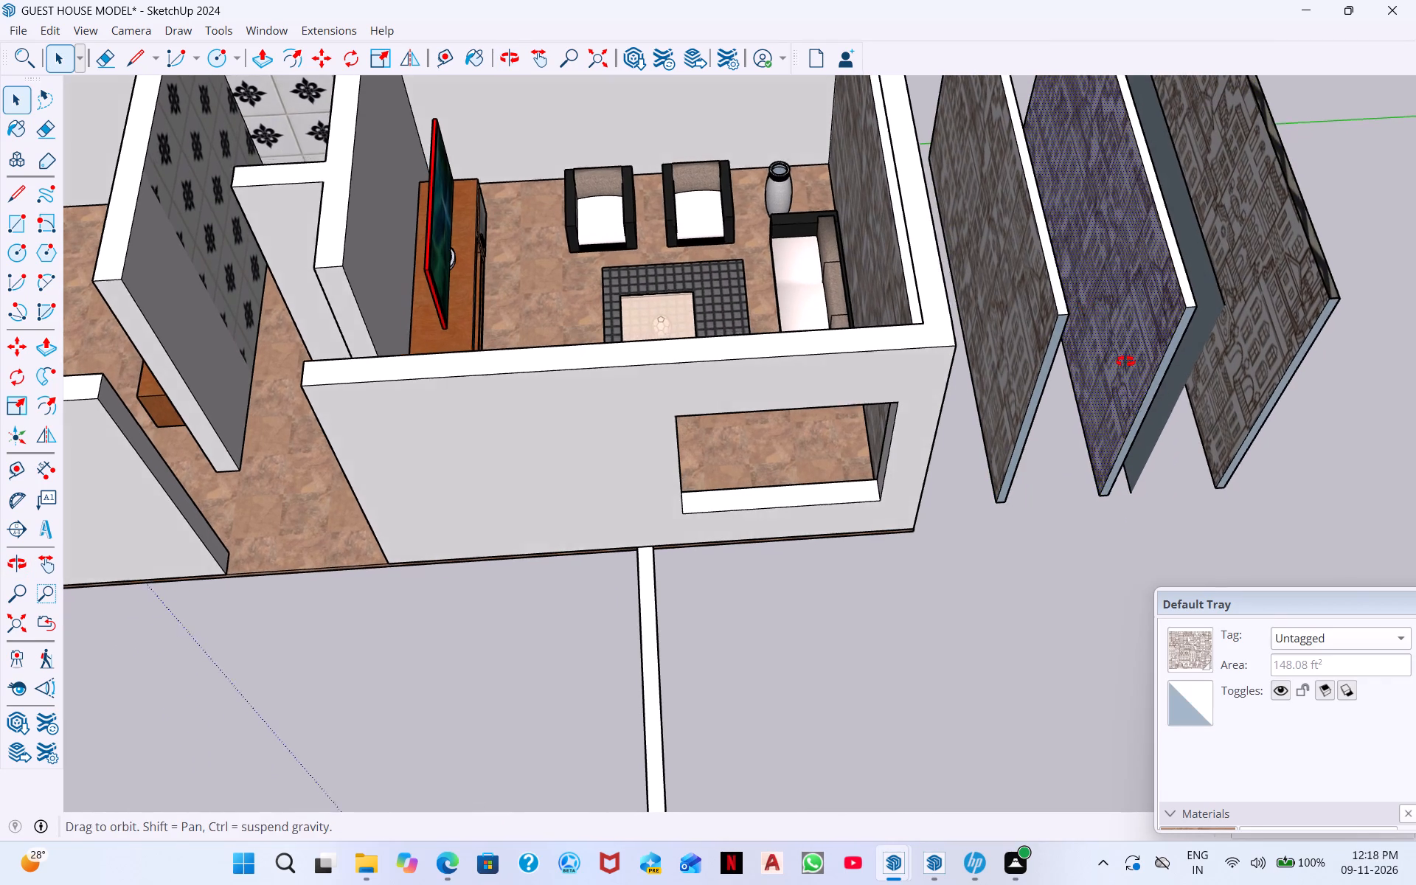
{"action": "middle_click_drag", "start_coordinate": [1125, 361], "coordinate": [1107, 262]}
{"action": "middle_click_drag", "start_coordinate": [1212, 394], "coordinate": [1130, 271]}
{"action": "middle_click_drag", "start_coordinate": [1257, 402], "coordinate": [1256, 314]}
{"action": "middle_click_drag", "start_coordinate": [1260, 451], "coordinate": [1227, 428]}
{"action": "key", "text": "space"}
{"action": "left_click", "coordinate": [105, 60]}
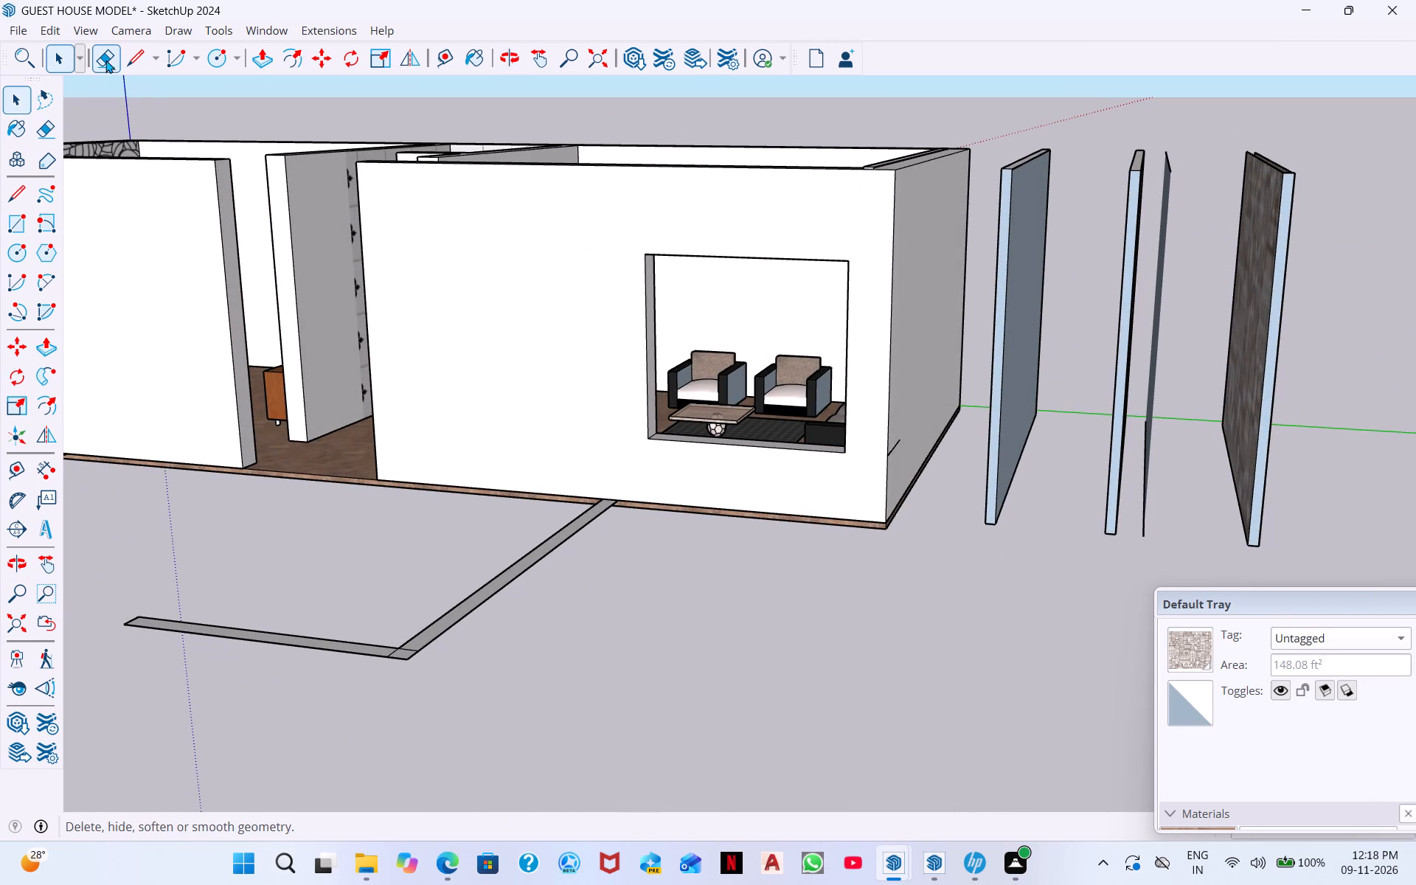
{"action": "left_click", "coordinate": [1104, 454]}
{"action": "left_click_drag", "start_coordinate": [1138, 443], "coordinate": [1117, 457]}
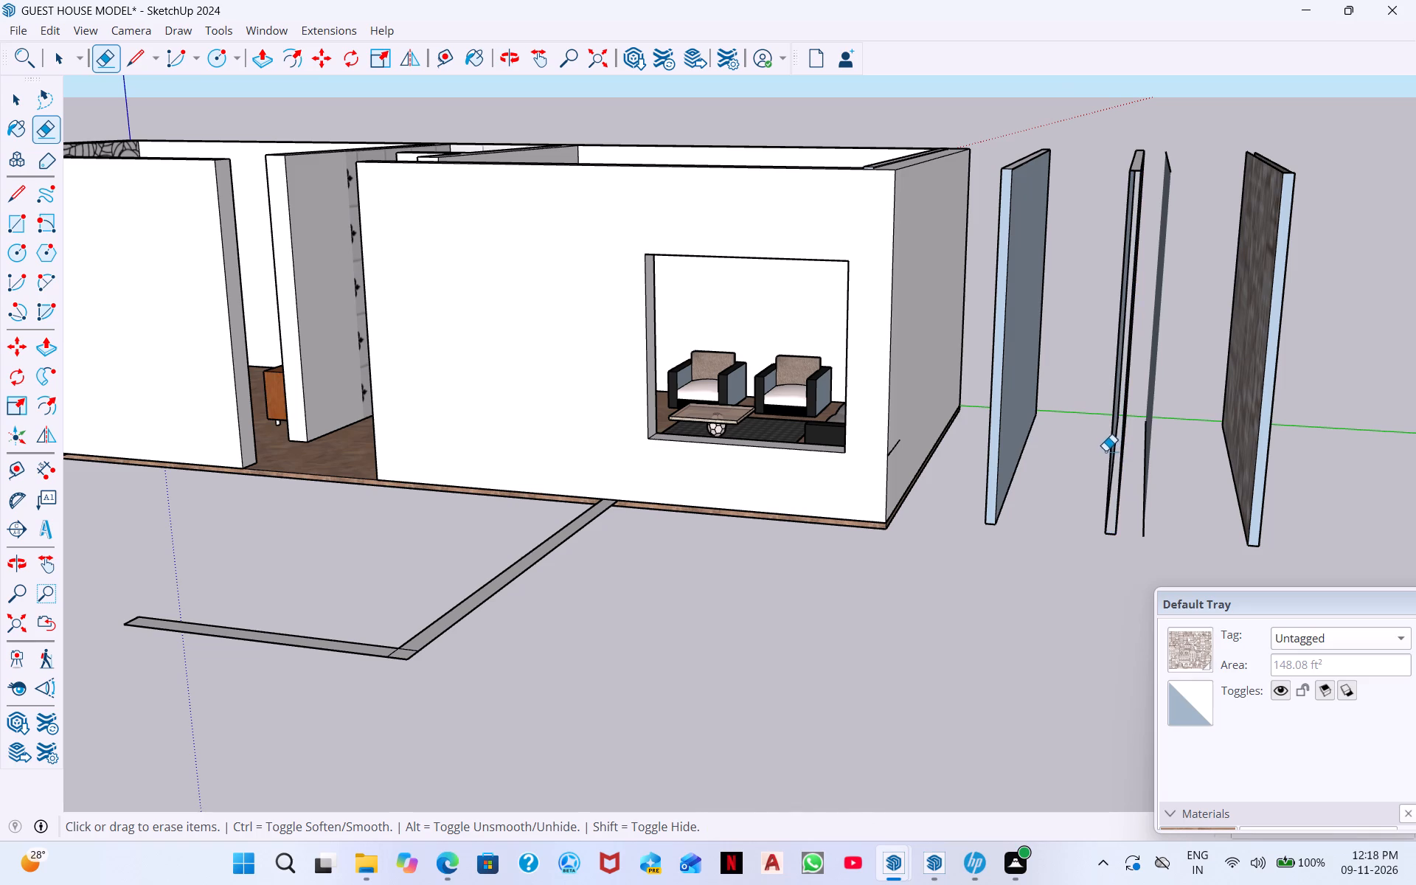
{"action": "left_click_drag", "start_coordinate": [1108, 441], "coordinate": [1148, 445]}
{"action": "left_click_drag", "start_coordinate": [1114, 397], "coordinate": [1179, 397]}
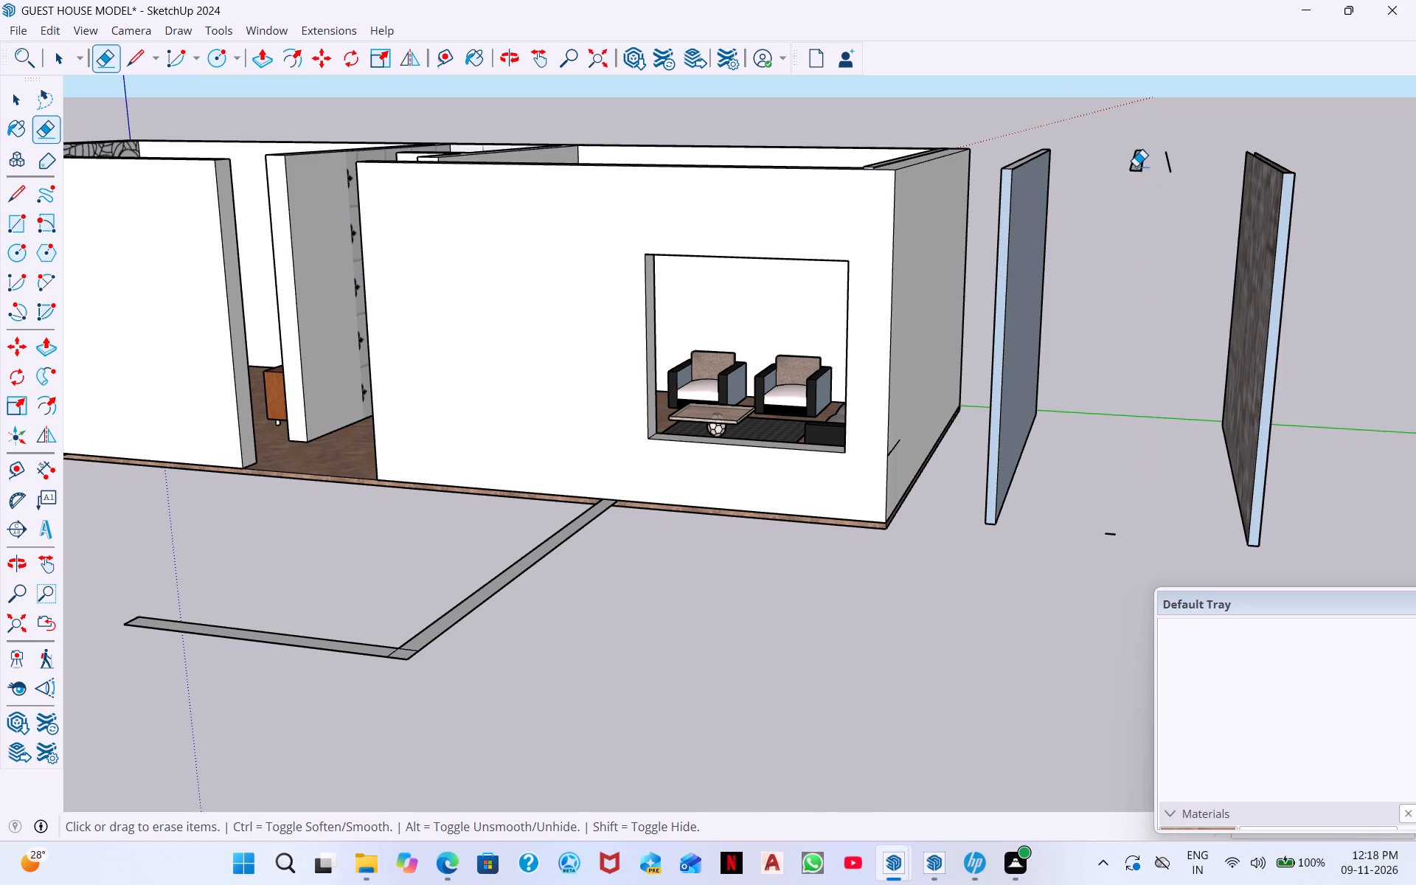
{"action": "left_click_drag", "start_coordinate": [1136, 166], "coordinate": [1146, 165]}
{"action": "left_click_drag", "start_coordinate": [1181, 153], "coordinate": [1146, 185]}
{"action": "left_click_drag", "start_coordinate": [1144, 159], "coordinate": [1139, 170]}
{"action": "left_click_drag", "start_coordinate": [1124, 158], "coordinate": [1155, 162]}
{"action": "left_click_drag", "start_coordinate": [1139, 150], "coordinate": [1139, 160]}
{"action": "left_click", "coordinate": [1113, 531]}
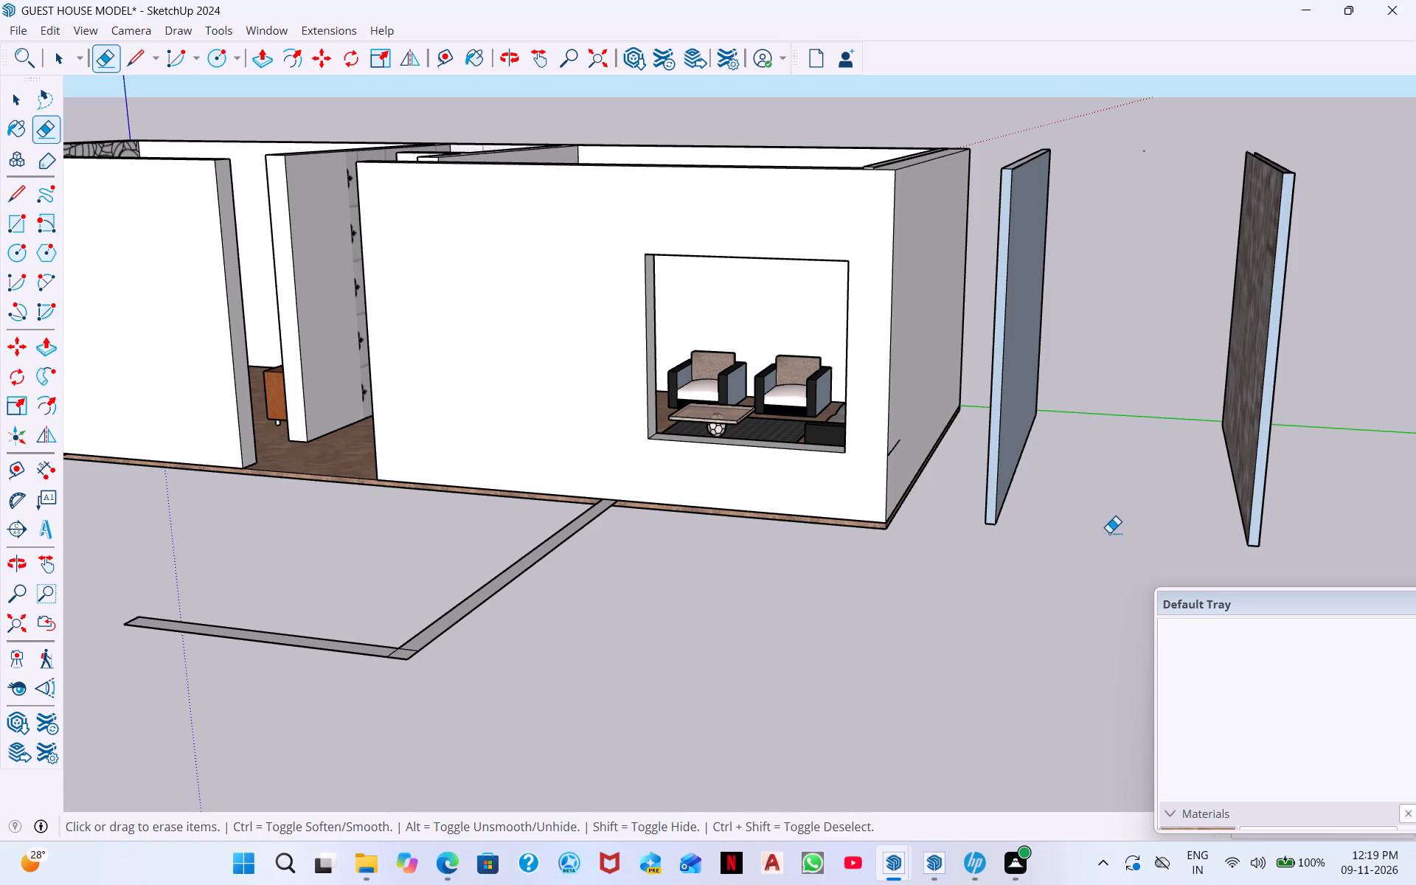
{"action": "left_click_drag", "start_coordinate": [1109, 535], "coordinate": [1111, 545]}
Erase the outermost free-standing panel, including its remaining vertical, top and bottom edges.
{"action": "left_click_drag", "start_coordinate": [1171, 455], "coordinate": [1368, 454]}
{"action": "left_click_drag", "start_coordinate": [1266, 414], "coordinate": [1366, 442]}
{"action": "left_click_drag", "start_coordinate": [1218, 369], "coordinate": [1302, 403]}
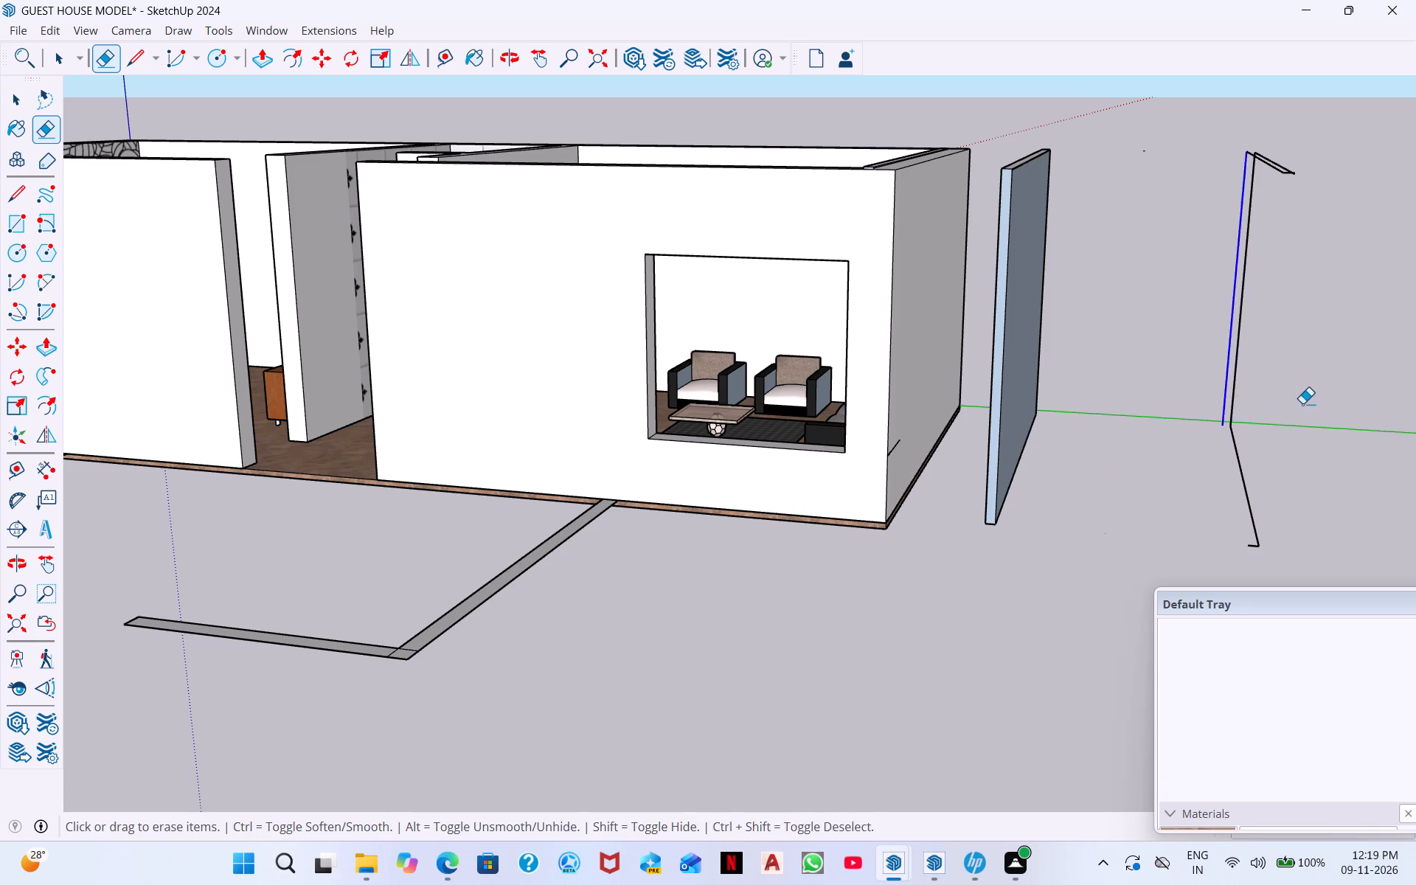
{"action": "left_click_drag", "start_coordinate": [1302, 403], "coordinate": [1302, 403]}
{"action": "left_click_drag", "start_coordinate": [1260, 427], "coordinate": [1194, 532]}
{"action": "left_click", "coordinate": [1256, 549]}
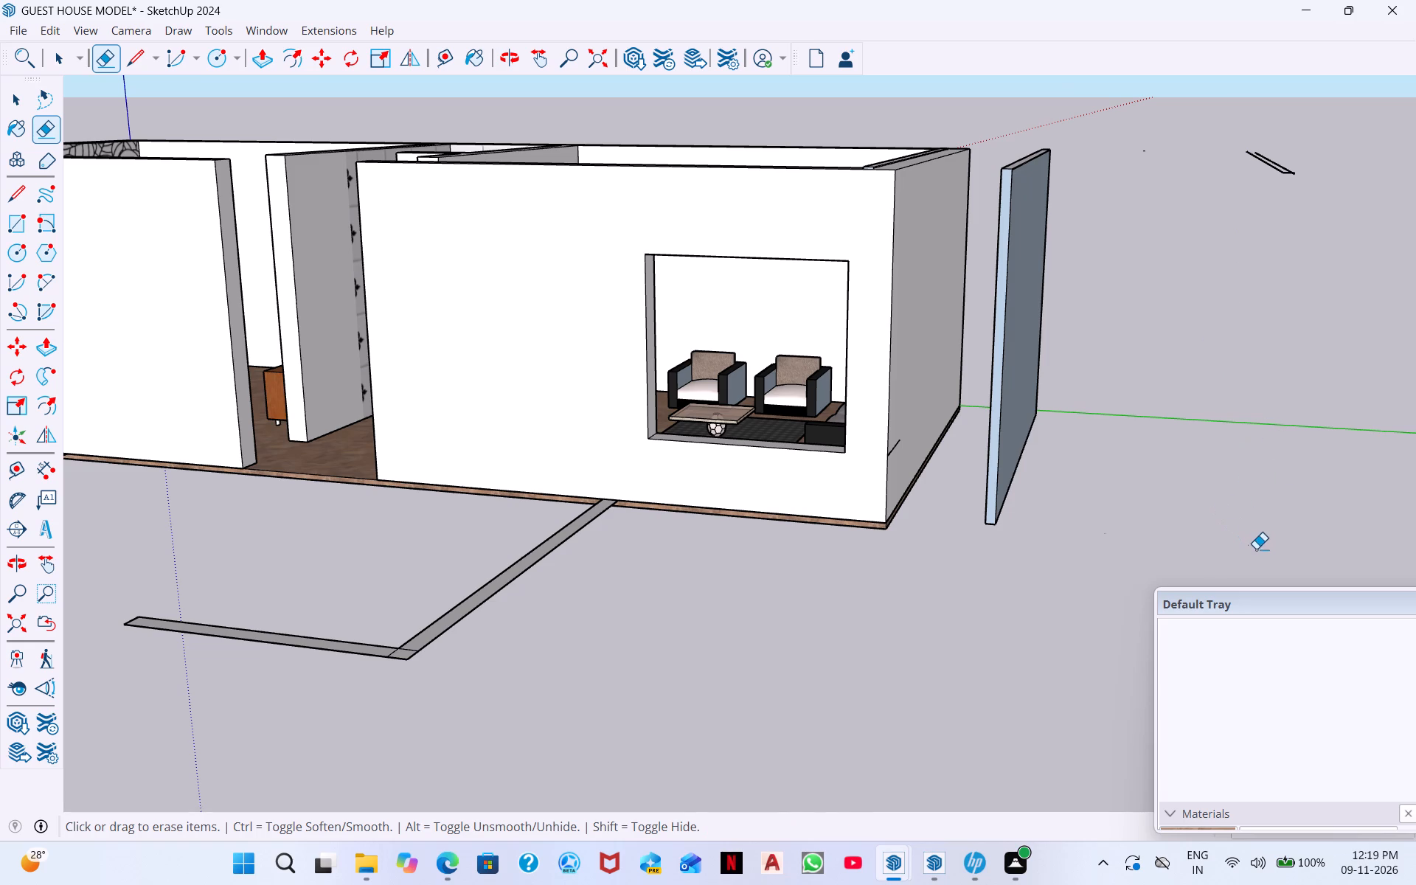
{"action": "left_click_drag", "start_coordinate": [1294, 142], "coordinate": [1289, 235]}
{"action": "left_click_drag", "start_coordinate": [1260, 166], "coordinate": [1251, 189]}
{"action": "left_click_drag", "start_coordinate": [1268, 147], "coordinate": [1267, 177]}
Erase the tiny edge fragment left where the top of the middle panel stood.
{"action": "left_click", "coordinate": [1142, 155]}
{"action": "scroll", "coordinate": [1253, 187], "scroll_direction": "up", "scroll_amount": 9}
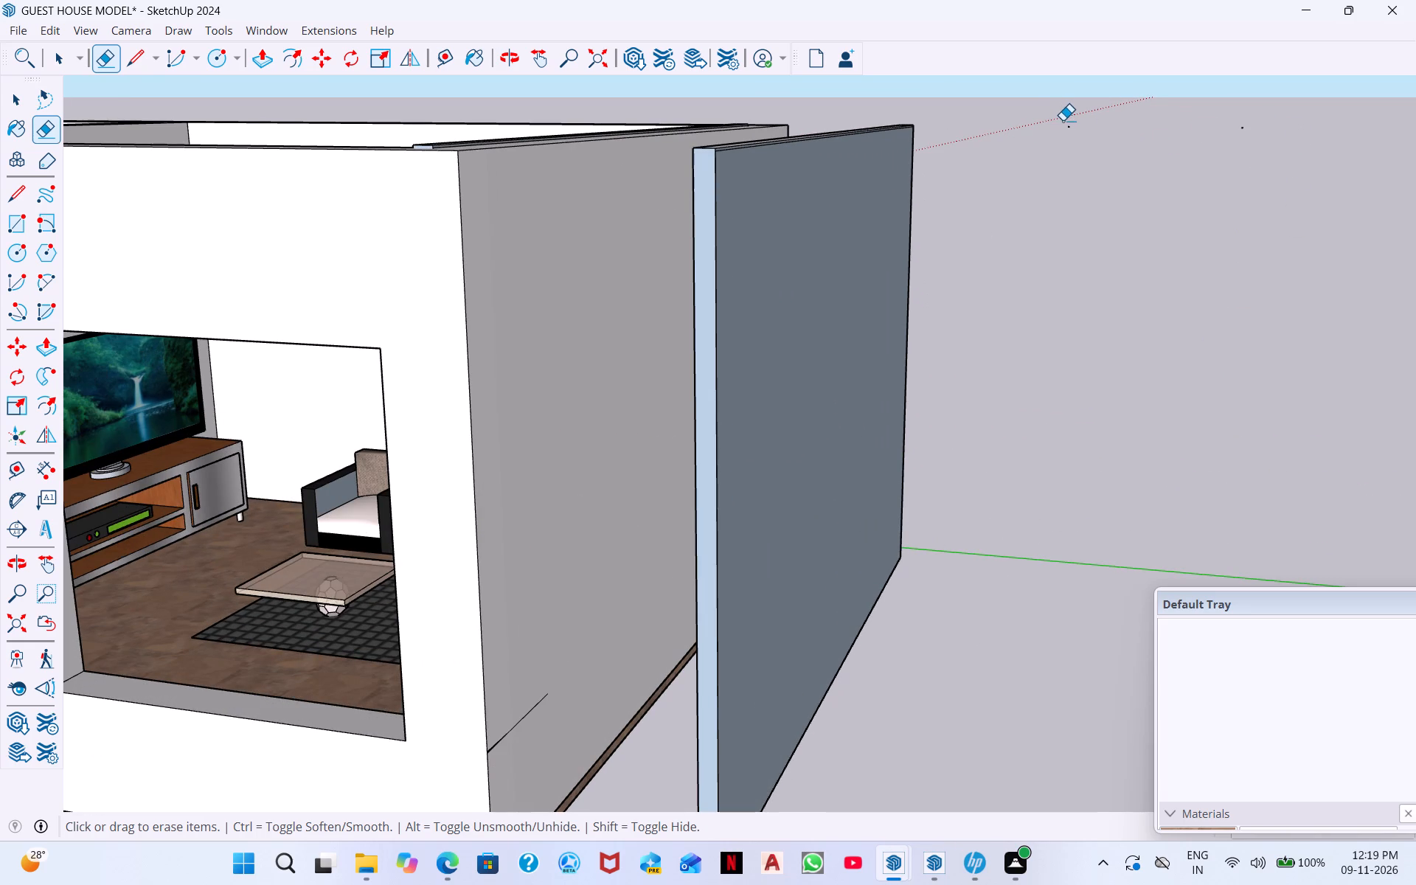
{"action": "left_click", "coordinate": [1064, 125]}
{"action": "left_click", "coordinate": [1071, 128]}
Erase the tiny speck left in the empty space beyond the outside panel.
{"action": "left_click", "coordinate": [1240, 131]}
{"action": "scroll", "coordinate": [1134, 312], "scroll_direction": "down", "scroll_amount": 5}
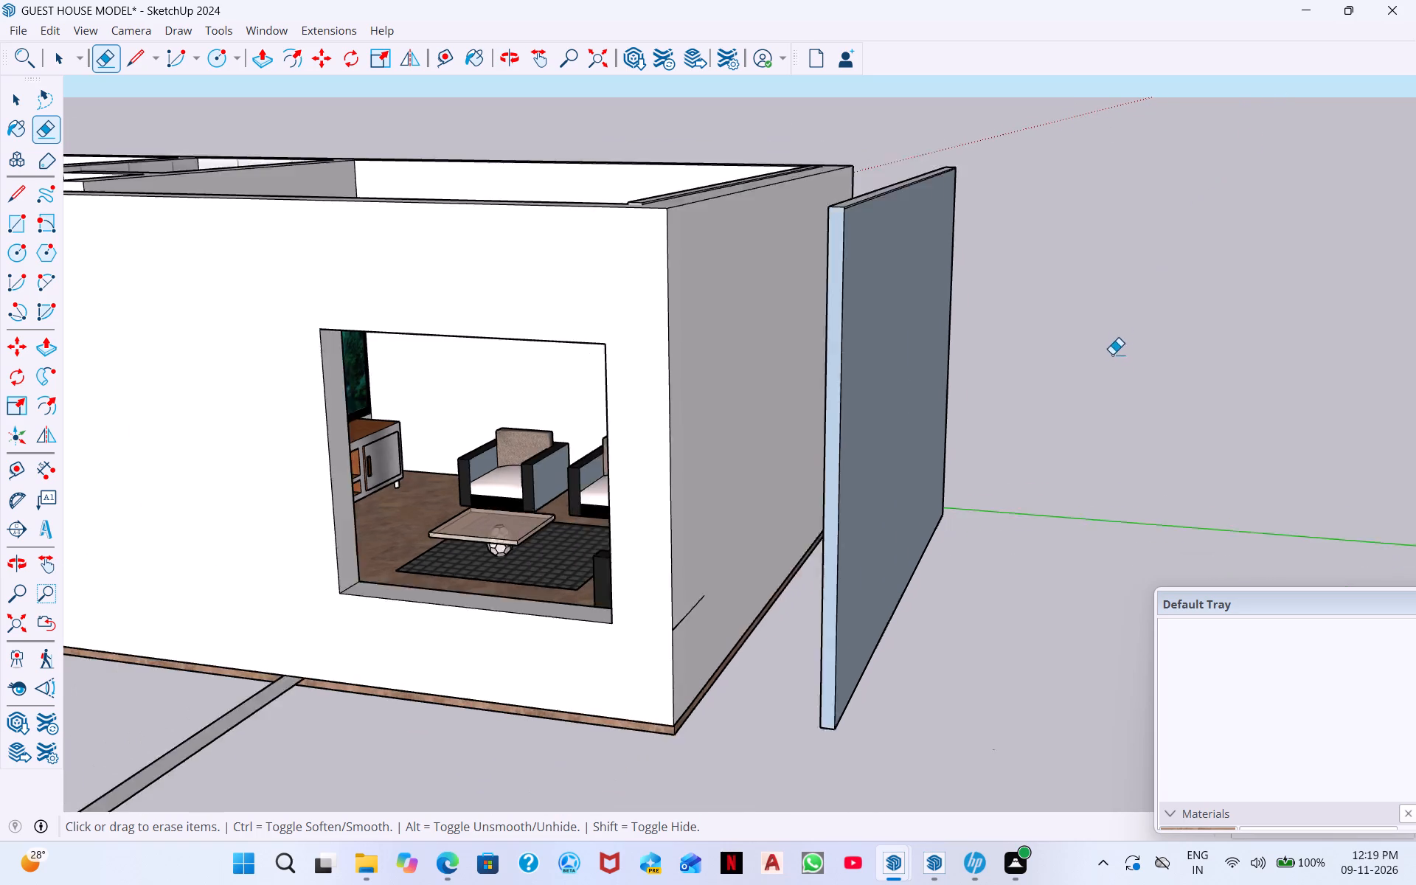
Examine the living room's patterned end wall and the remaining outside panel from above and from inside the house.
{"action": "scroll", "coordinate": [1112, 354], "scroll_direction": "down", "scroll_amount": 2}
{"action": "middle_click_drag", "start_coordinate": [1142, 399], "coordinate": [1415, 488]}
{"action": "middle_click_drag", "start_coordinate": [1136, 507], "coordinate": [1415, 435]}
{"action": "middle_click_drag", "start_coordinate": [1413, 461], "coordinate": [1415, 588]}
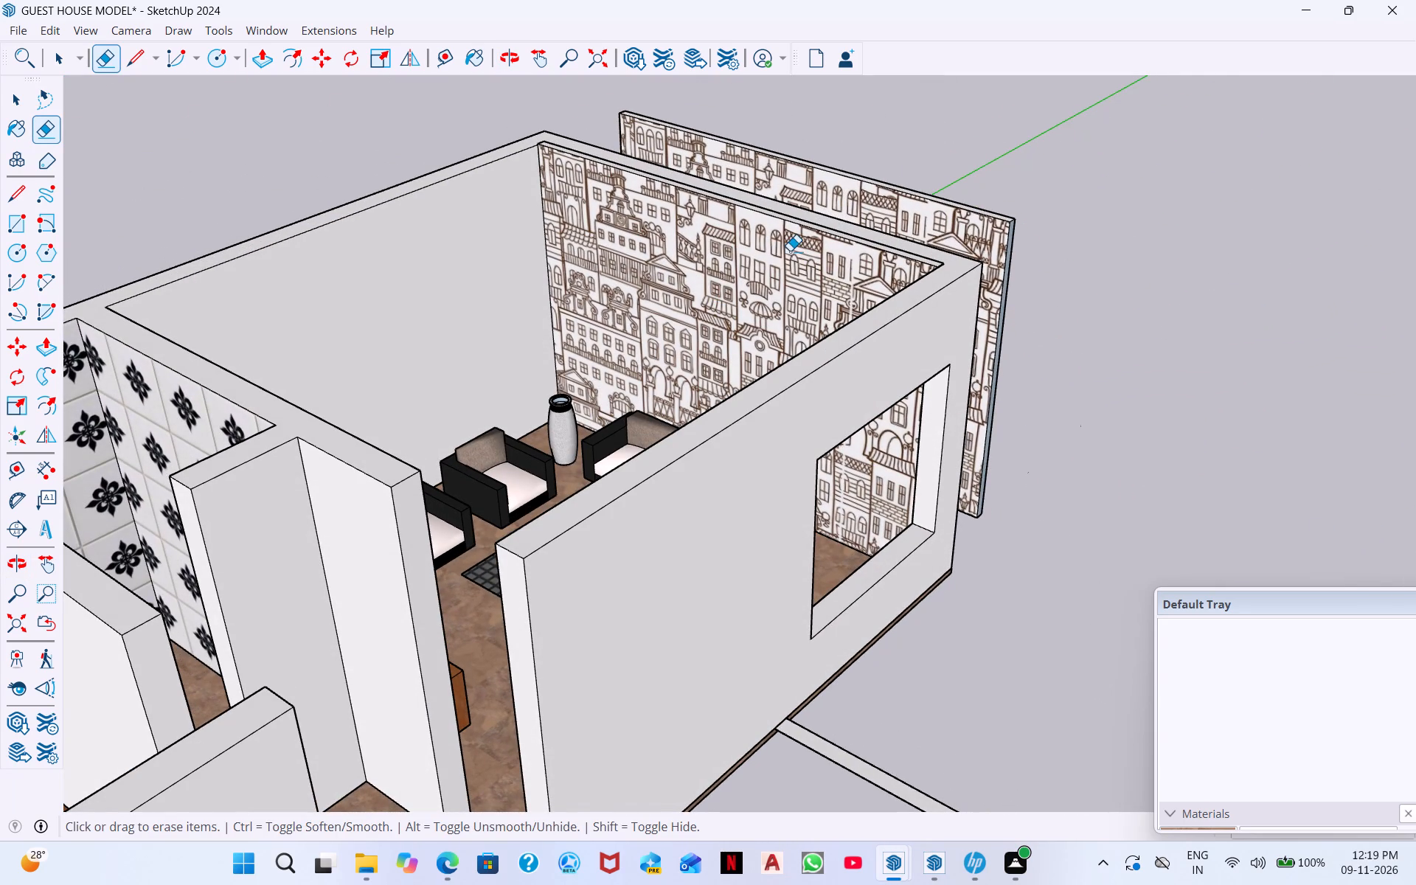
{"action": "left_click", "coordinate": [783, 257]}
{"action": "scroll", "coordinate": [789, 284], "scroll_direction": "down", "scroll_amount": 6}
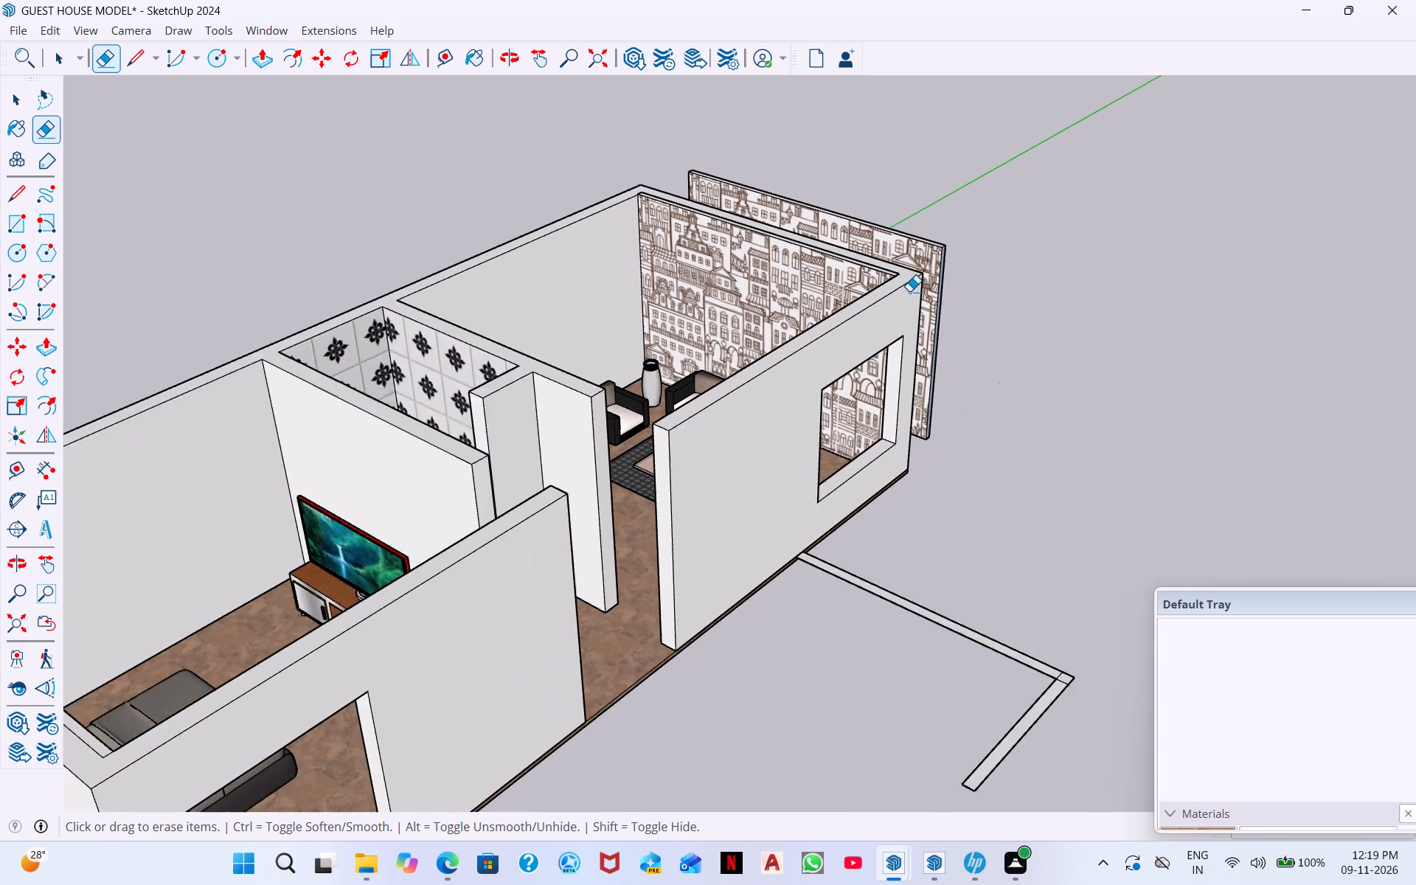
{"action": "middle_click_drag", "start_coordinate": [976, 323], "coordinate": [1408, 577]}
{"action": "scroll", "coordinate": [426, 424], "scroll_direction": "up", "scroll_amount": 5}
{"action": "scroll", "coordinate": [559, 336], "scroll_direction": "up", "scroll_amount": 3}
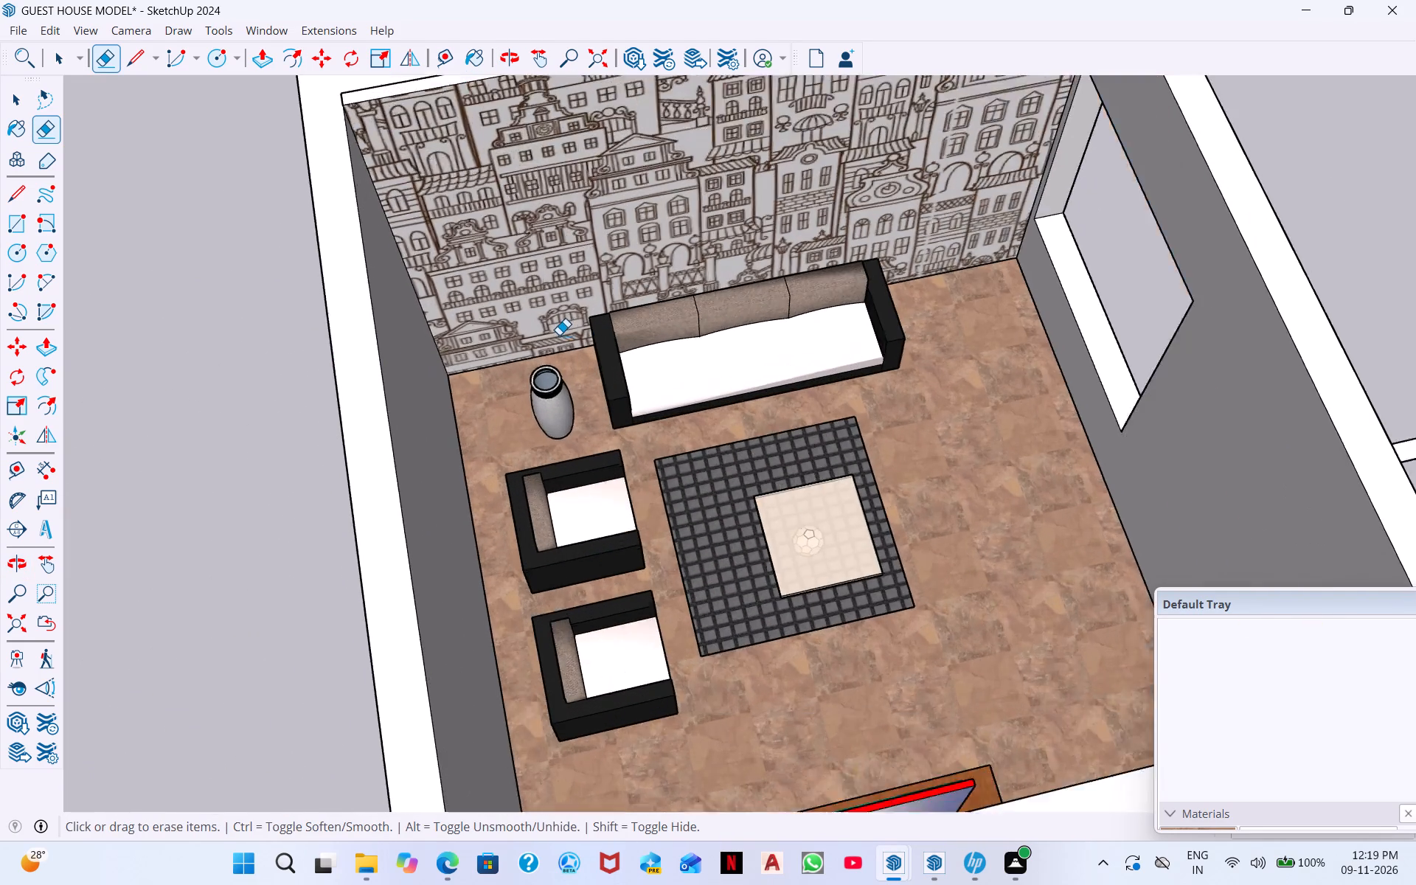
{"action": "scroll", "coordinate": [559, 335], "scroll_direction": "up", "scroll_amount": 3}
{"action": "middle_click_drag", "start_coordinate": [553, 331], "coordinate": [493, 201]}
{"action": "scroll", "coordinate": [491, 228], "scroll_direction": "down", "scroll_amount": 7}
{"action": "middle_click_drag", "start_coordinate": [595, 302], "coordinate": [695, 237]}
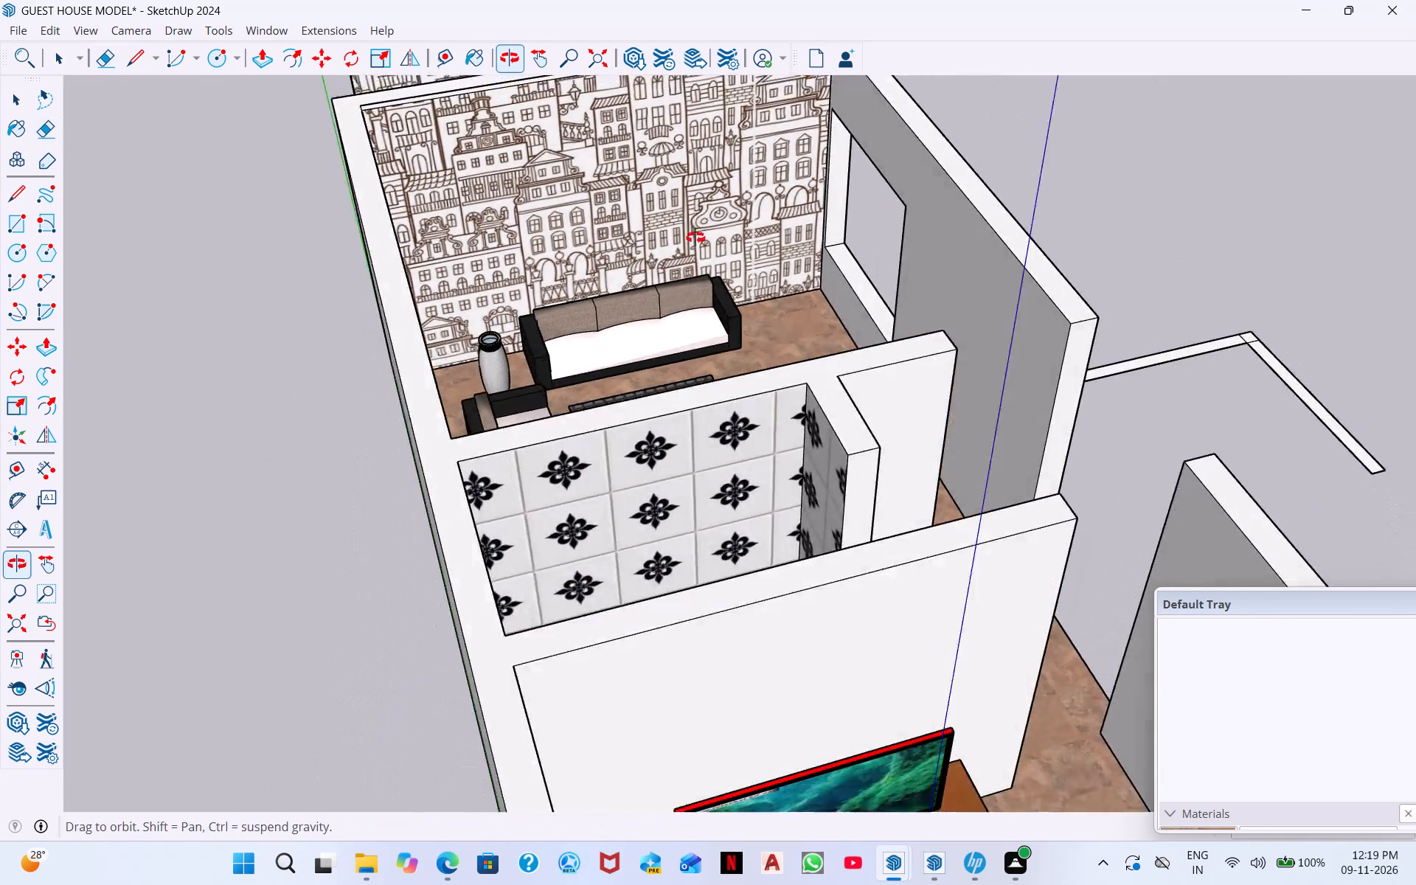
{"action": "middle_click_drag", "start_coordinate": [695, 237], "coordinate": [695, 230]}
{"action": "scroll", "coordinate": [695, 230], "scroll_direction": "down", "scroll_amount": 1}
{"action": "key", "text": "space"}
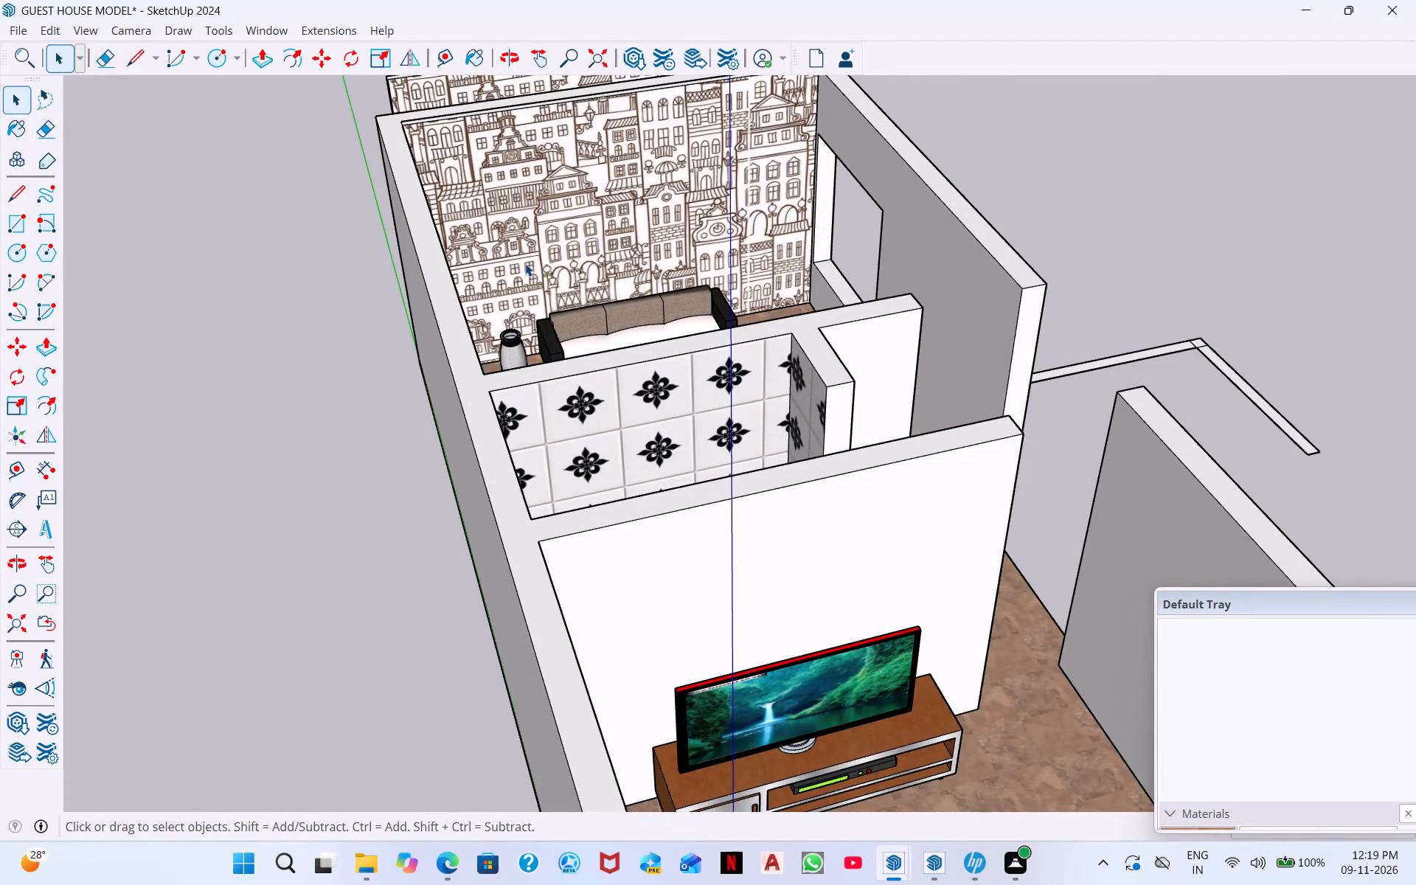
{"action": "middle_click_drag", "start_coordinate": [420, 178], "coordinate": [280, 202]}
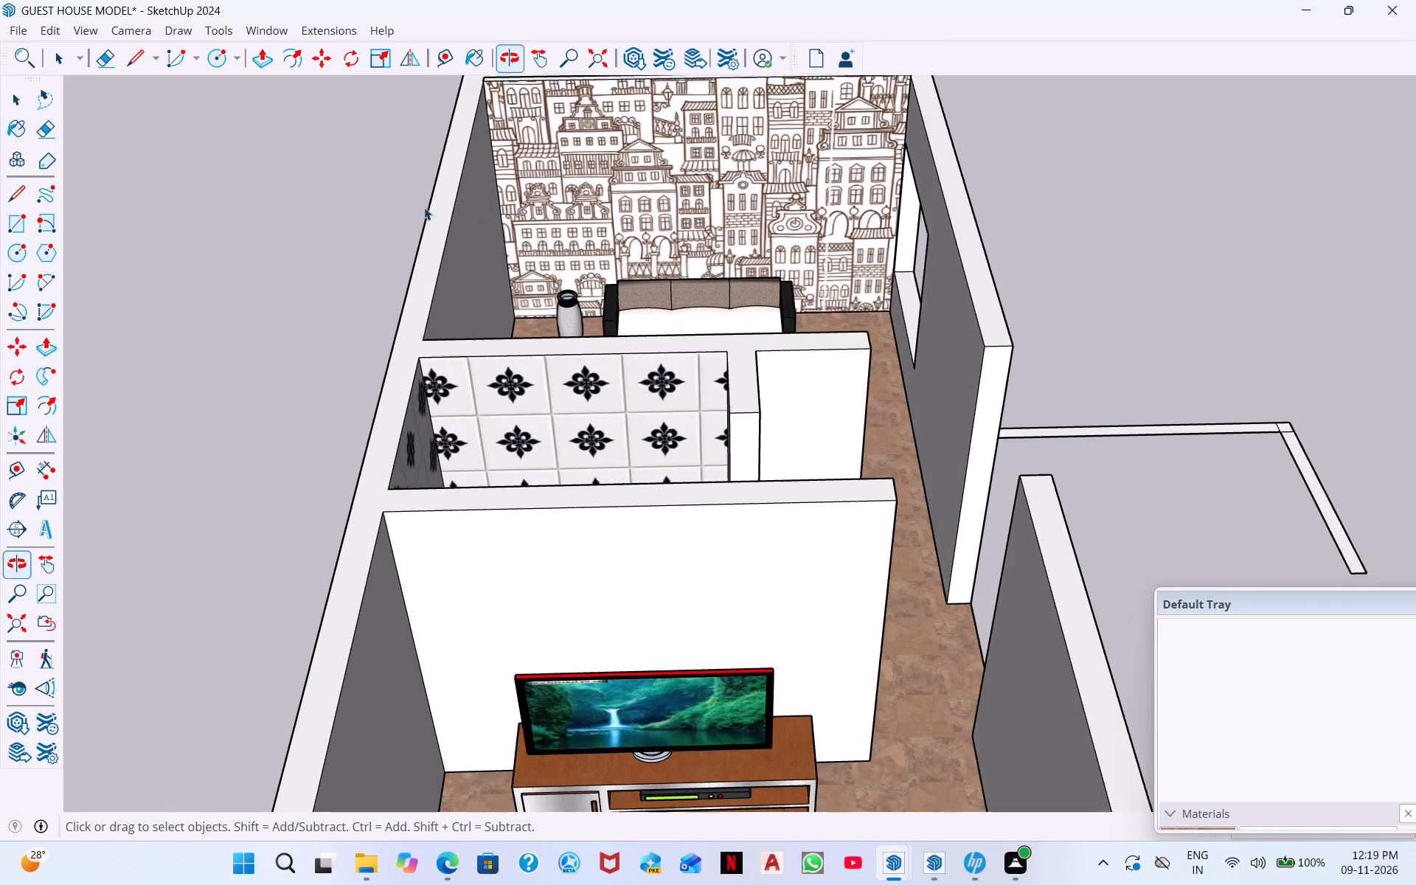
{"action": "scroll", "coordinate": [540, 200], "scroll_direction": "up", "scroll_amount": 4}
{"action": "middle_click_drag", "start_coordinate": [580, 151], "coordinate": [558, 64]}
{"action": "scroll", "coordinate": [600, 86], "scroll_direction": "down", "scroll_amount": 7}
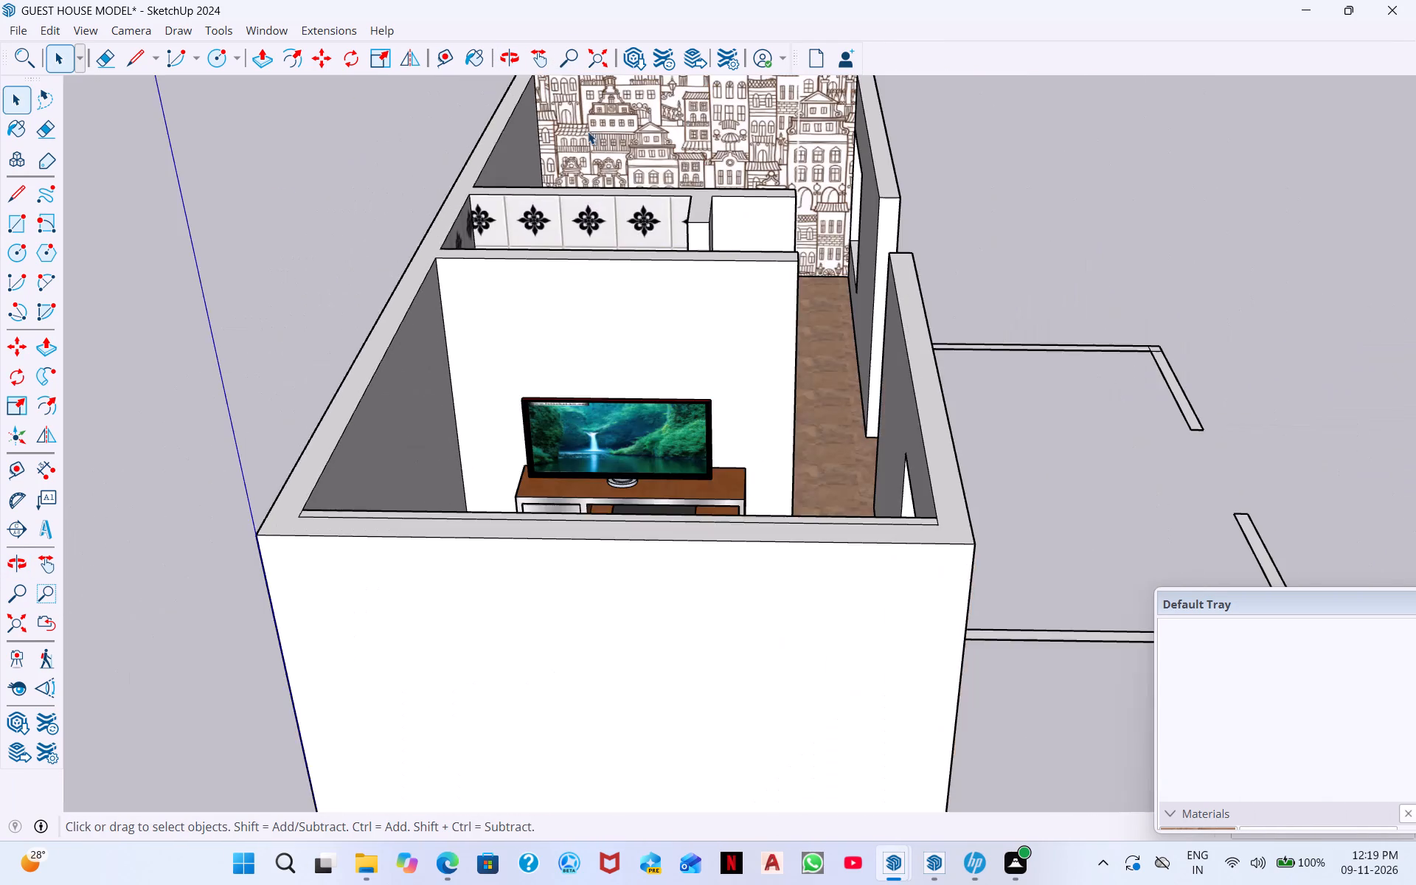
{"action": "middle_click_drag", "start_coordinate": [627, 170], "coordinate": [808, 201]}
{"action": "key", "text": "space"}
{"action": "middle_click_drag", "start_coordinate": [442, 87], "coordinate": [367, 12]}
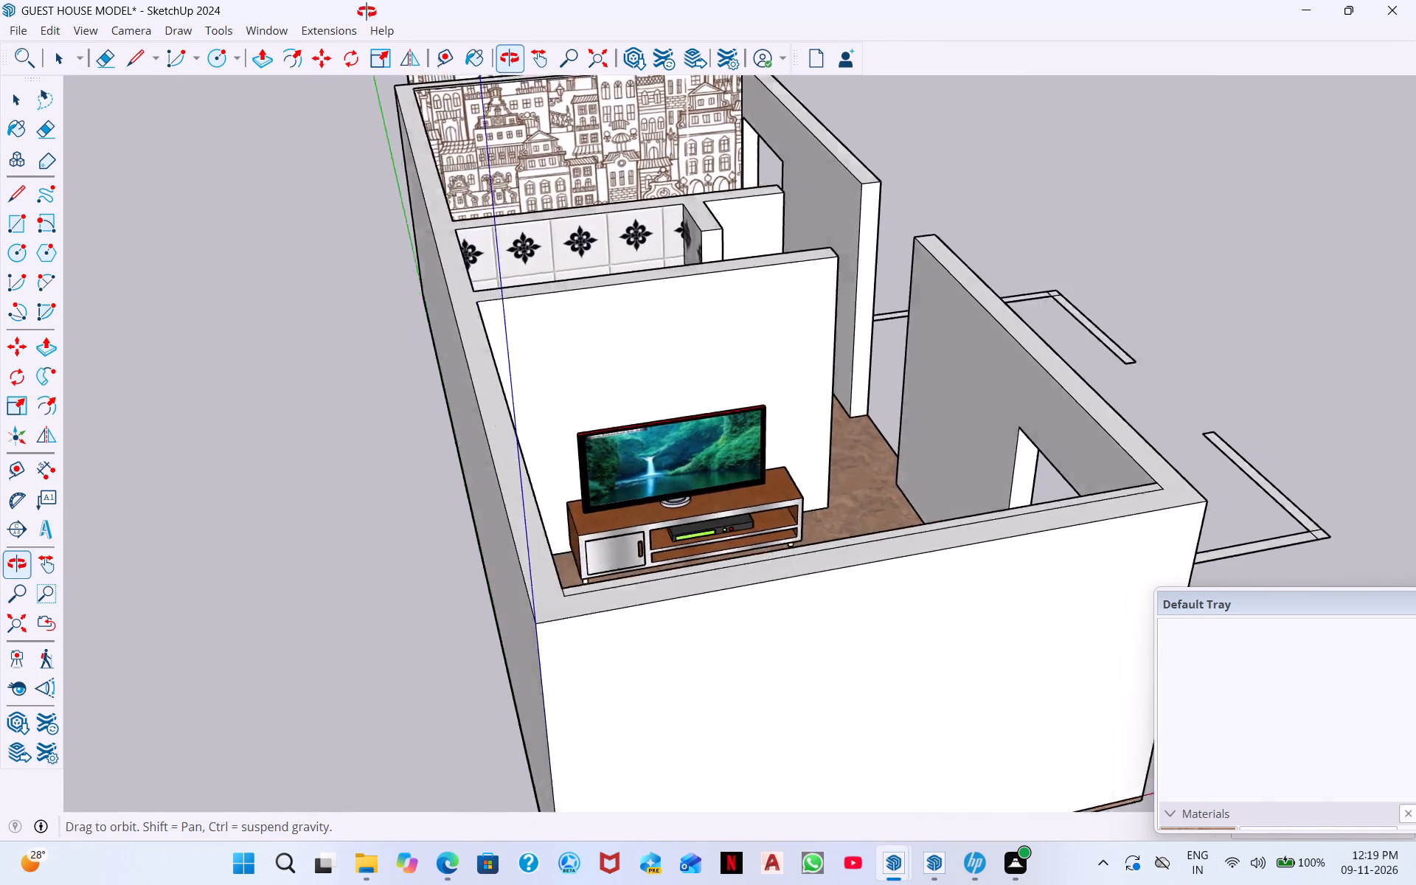
{"action": "middle_click_drag", "start_coordinate": [367, 12], "coordinate": [366, 10]}
{"action": "scroll", "coordinate": [530, 136], "scroll_direction": "up", "scroll_amount": 10}
{"action": "middle_click_drag", "start_coordinate": [406, 220], "coordinate": [462, 223]}
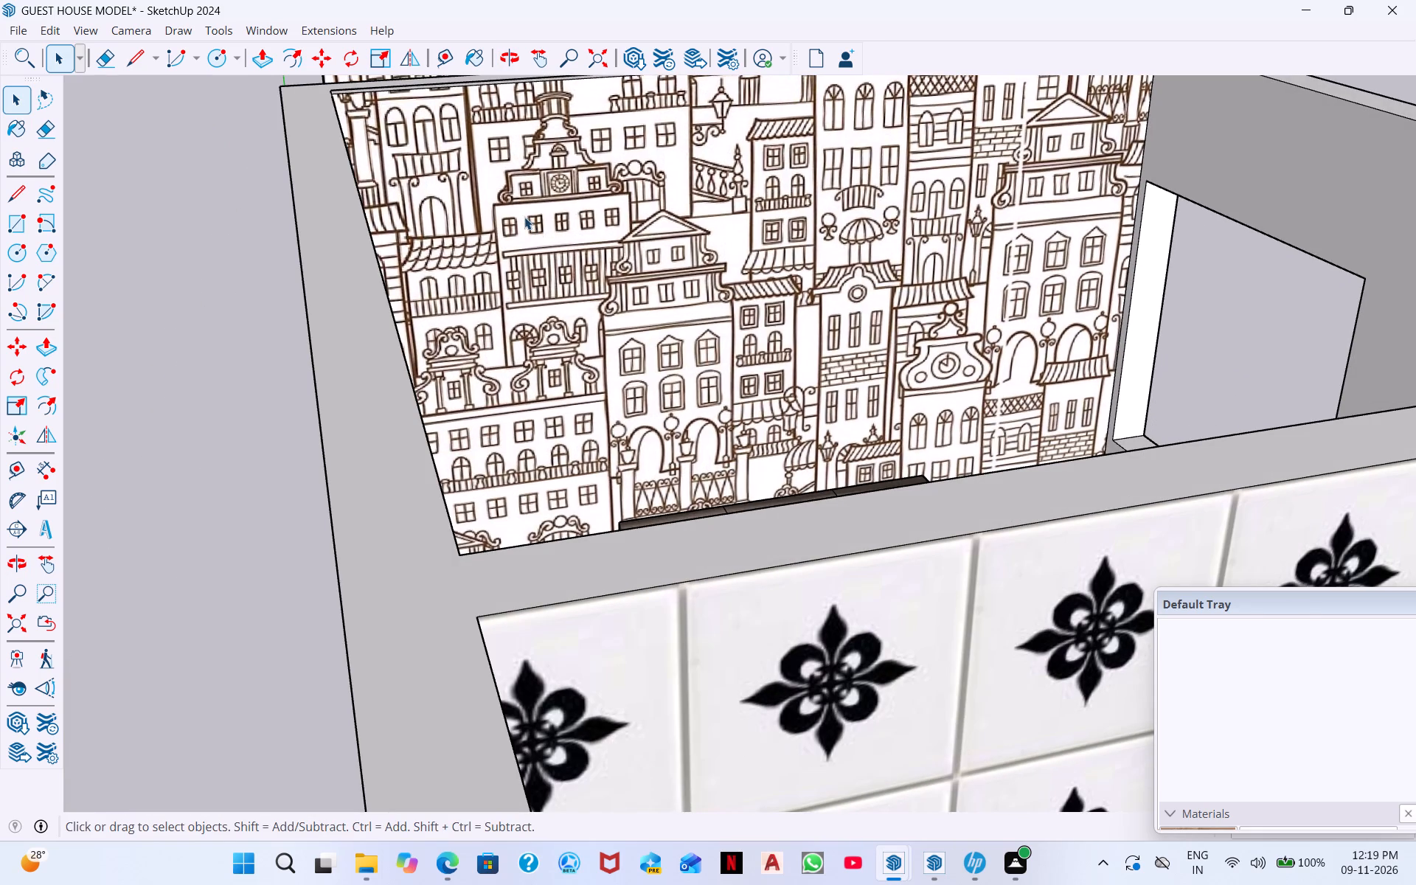
Delete the building-patterned panel lining the inside of the living room's end wall, including its top and end faces and their edges.
{"action": "left_click", "coordinate": [524, 217]}
{"action": "middle_click_drag", "start_coordinate": [364, 183], "coordinate": [618, 176]}
{"action": "middle_click_drag", "start_coordinate": [417, 123], "coordinate": [603, 200]}
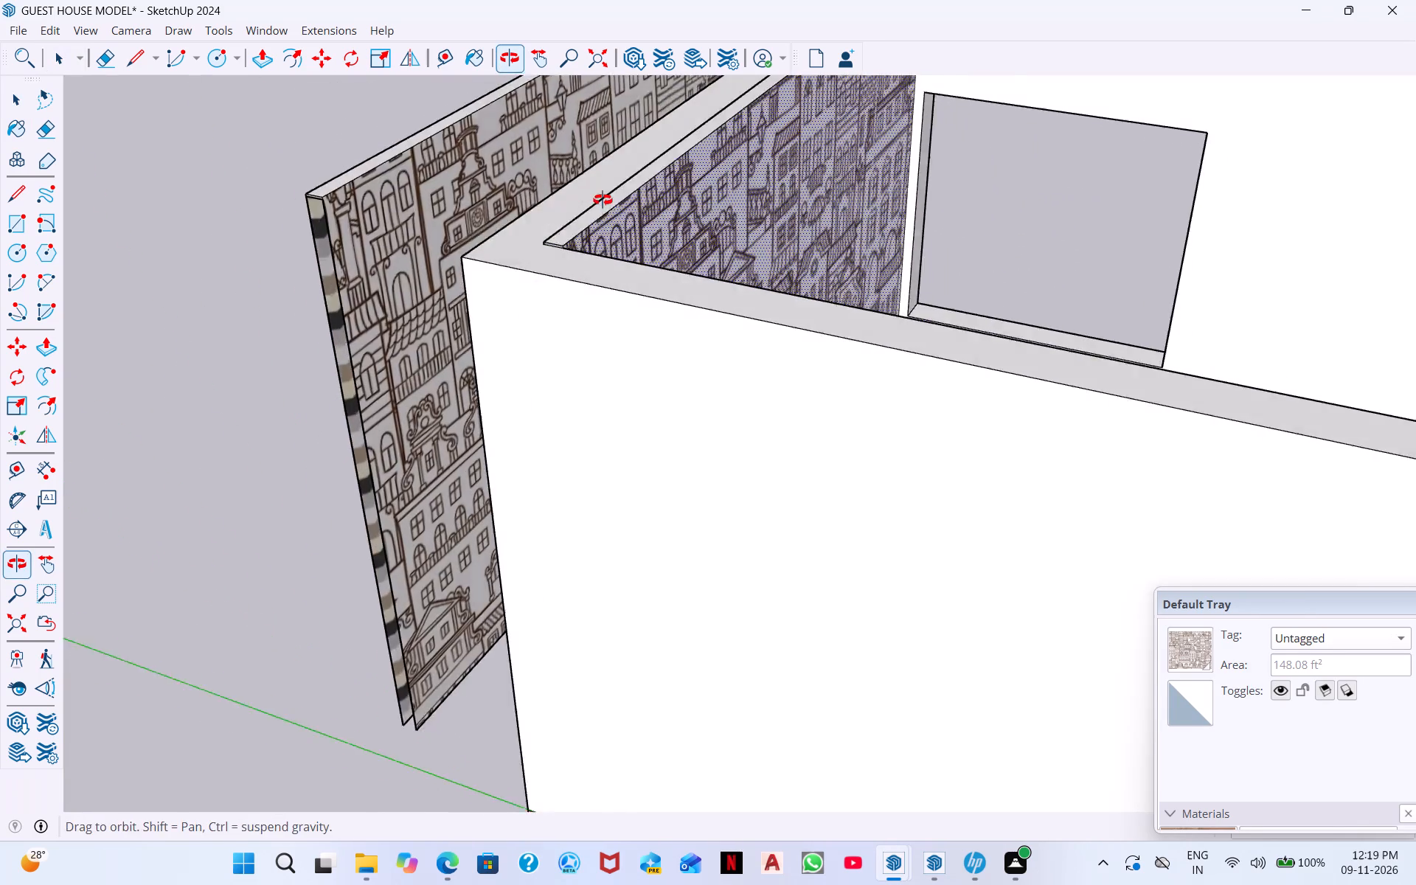
{"action": "middle_click_drag", "start_coordinate": [603, 200], "coordinate": [611, 204]}
{"action": "scroll", "coordinate": [621, 283], "scroll_direction": "up", "scroll_amount": 11}
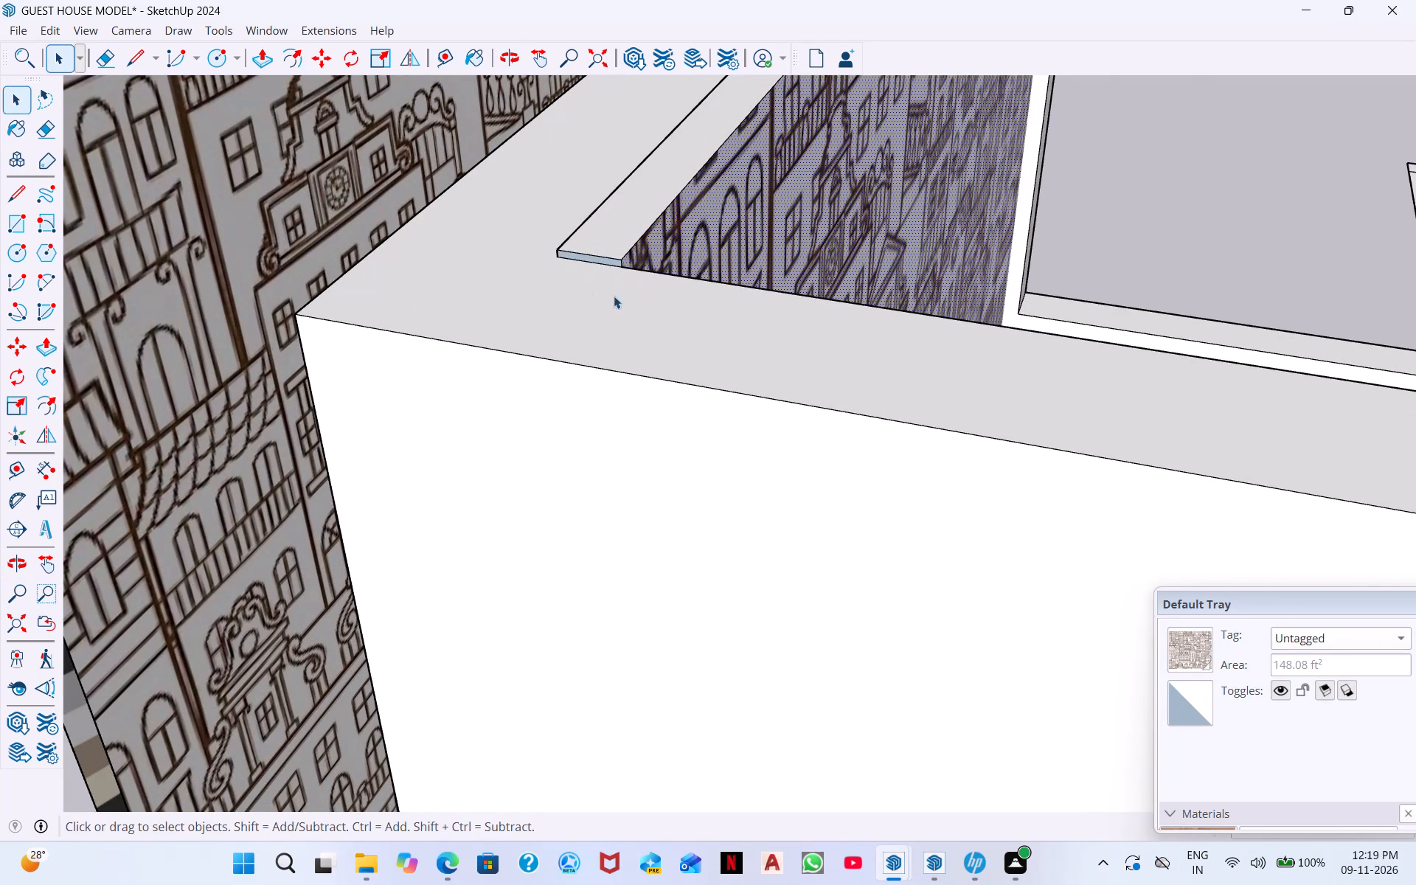
{"action": "middle_click_drag", "start_coordinate": [628, 296], "coordinate": [914, 256]}
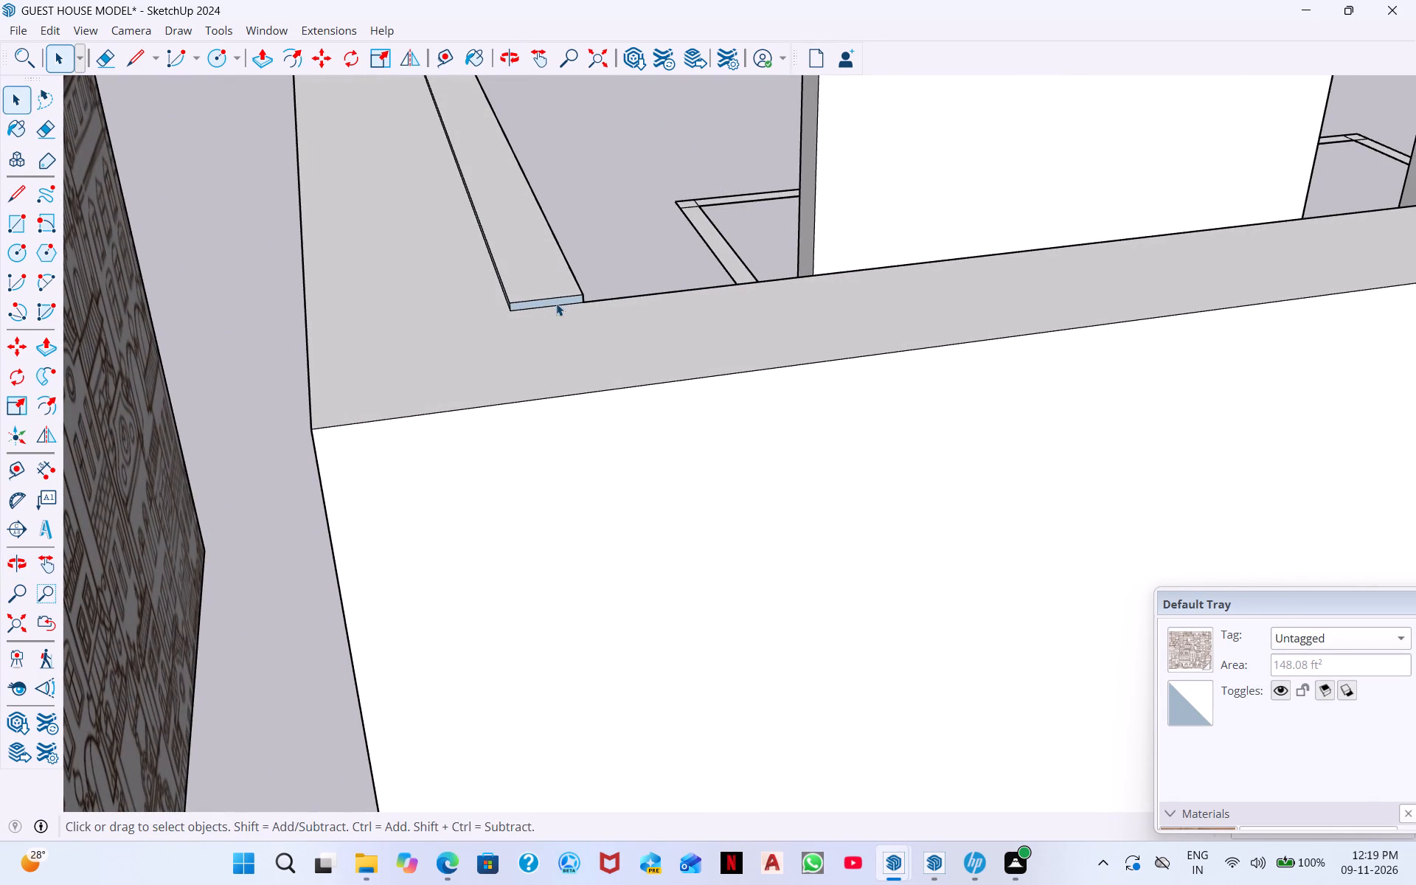
{"action": "scroll", "coordinate": [547, 299], "scroll_direction": "up", "scroll_amount": 6, "text": "shift"}
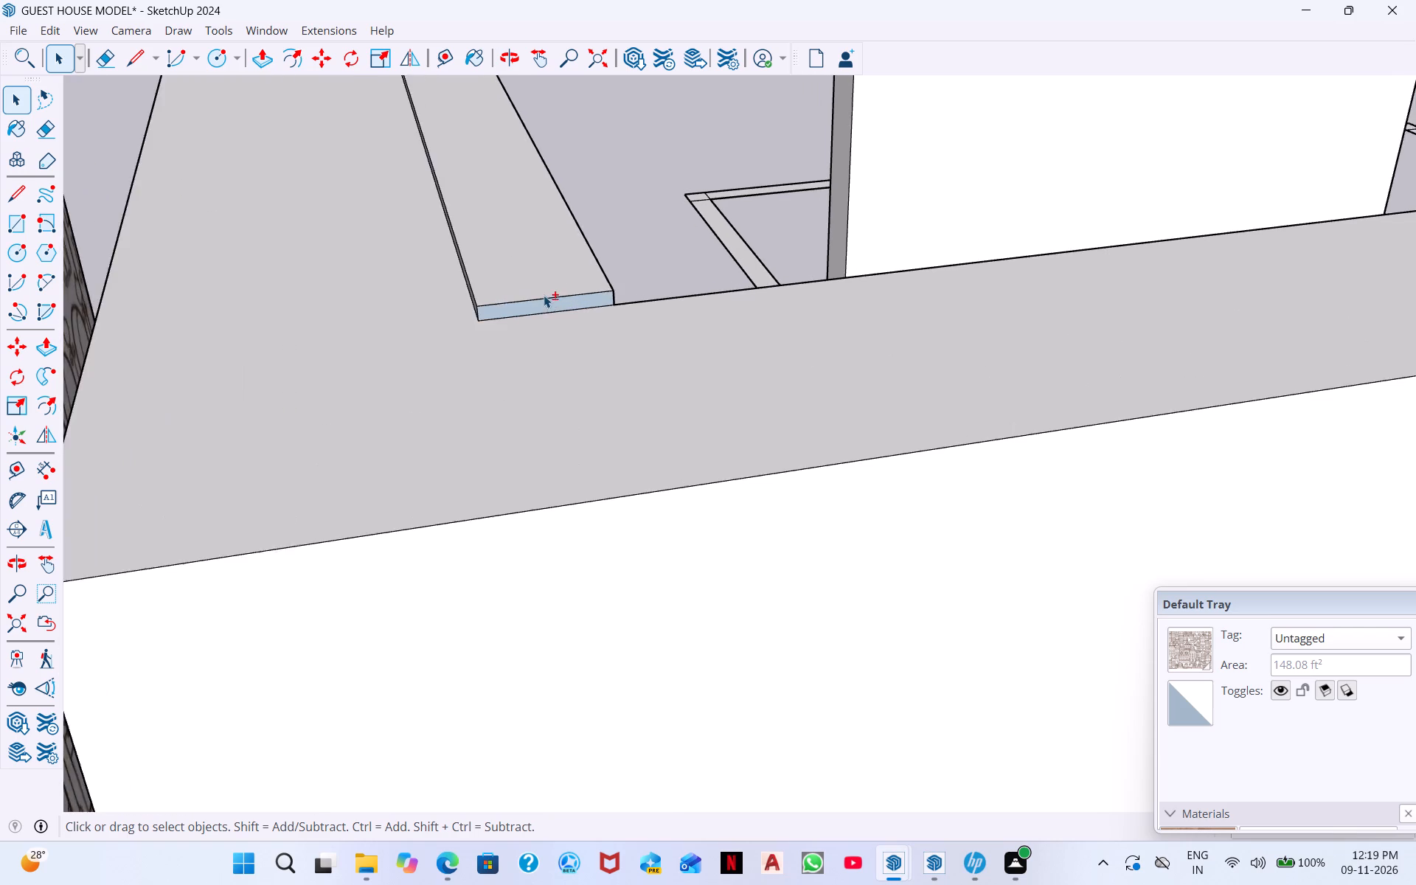
{"action": "scroll", "coordinate": [544, 295], "scroll_direction": "up", "scroll_amount": 6, "text": "shift"}
{"action": "left_click", "coordinate": [546, 310], "text": "shift"}
{"action": "left_click", "coordinate": [541, 291], "text": "shift"}
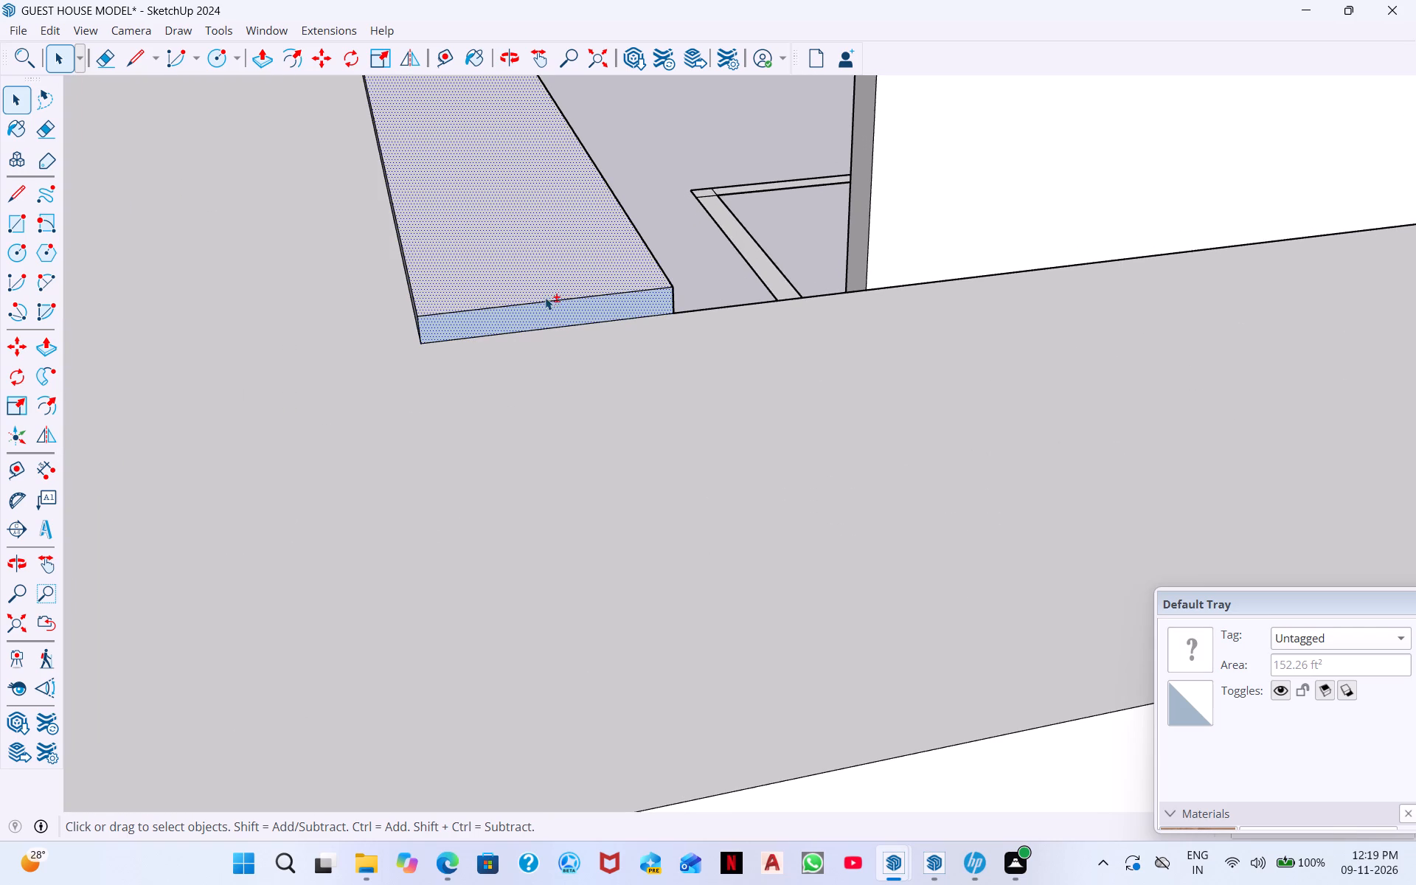
{"action": "left_click", "coordinate": [545, 297], "text": "shift"}
{"action": "left_click", "coordinate": [607, 295], "text": "shift"}
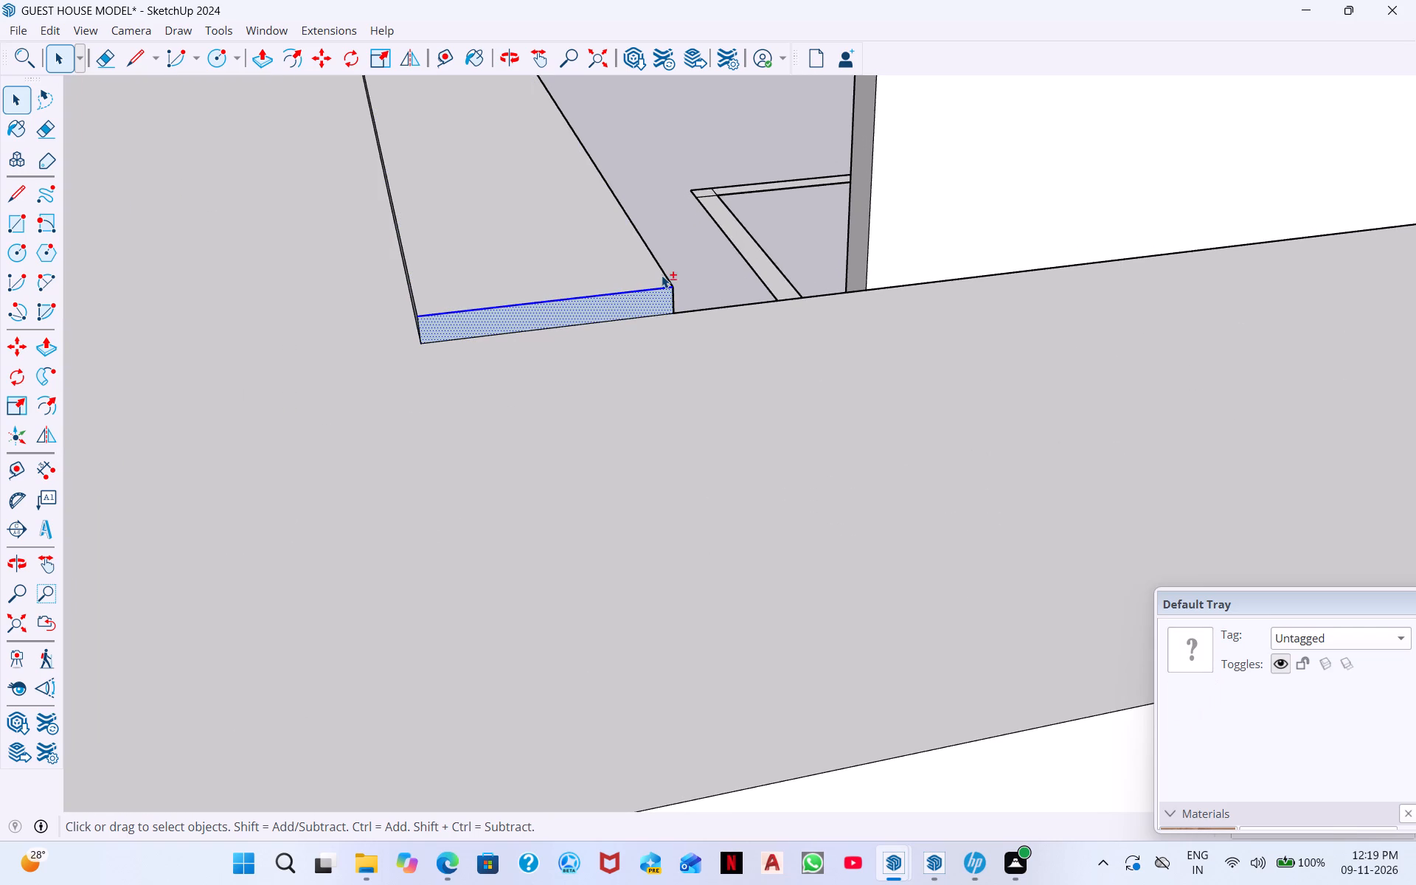
{"action": "left_click", "coordinate": [664, 273], "text": "shift"}
{"action": "left_click", "coordinate": [671, 298], "text": "shift"}
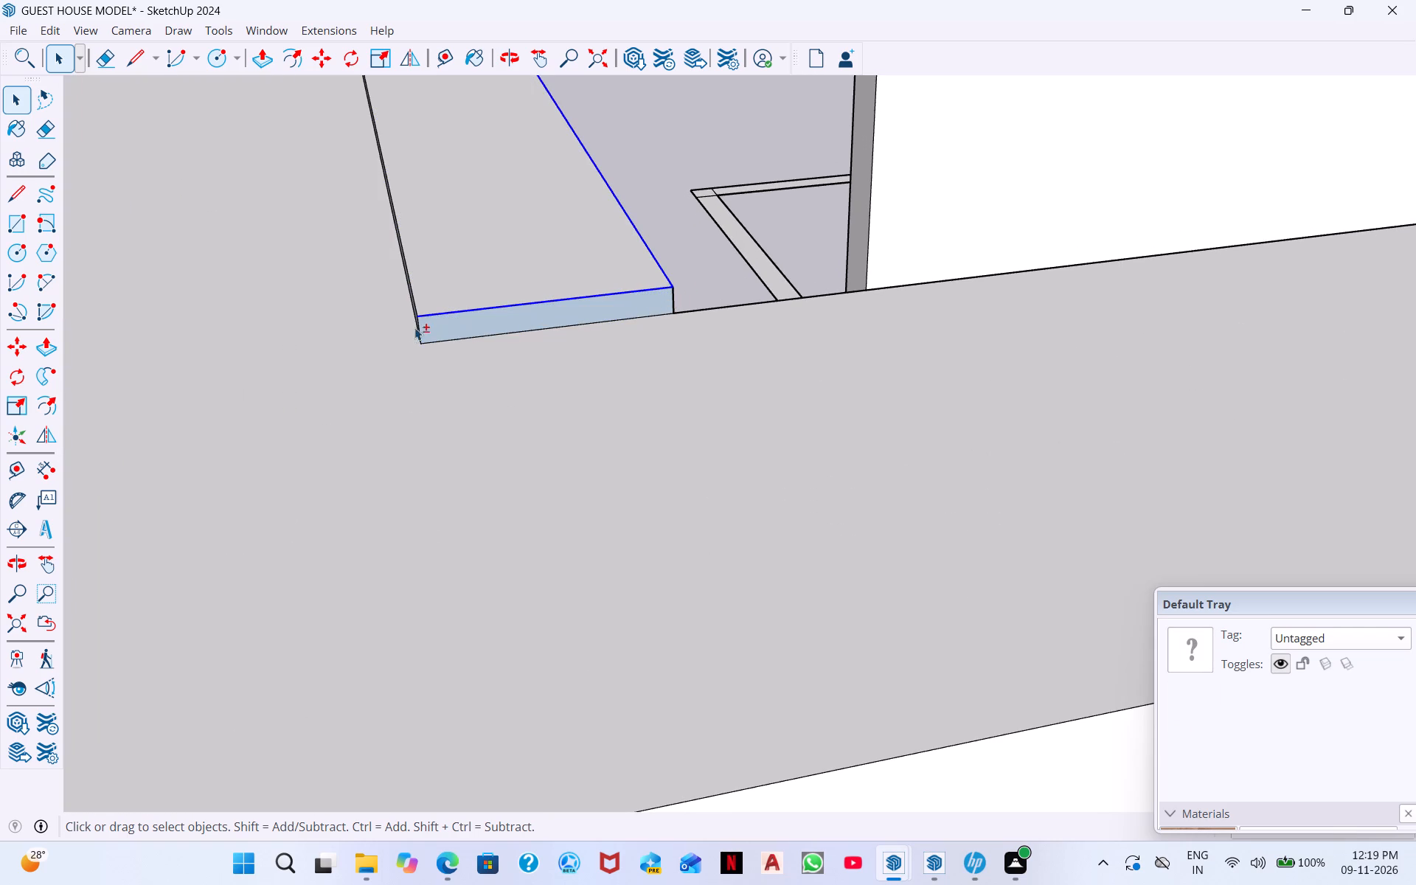
{"action": "left_click", "coordinate": [420, 330], "text": "shift"}
{"action": "left_click", "coordinate": [673, 298], "text": "shift"}
{"action": "left_click", "coordinate": [619, 315], "text": "shift"}
{"action": "left_click", "coordinate": [412, 288], "text": "shift"}
{"action": "middle_click_drag", "start_coordinate": [423, 288], "coordinate": [706, 183], "text": "shift"}
{"action": "left_click", "coordinate": [704, 208], "text": "shift"}
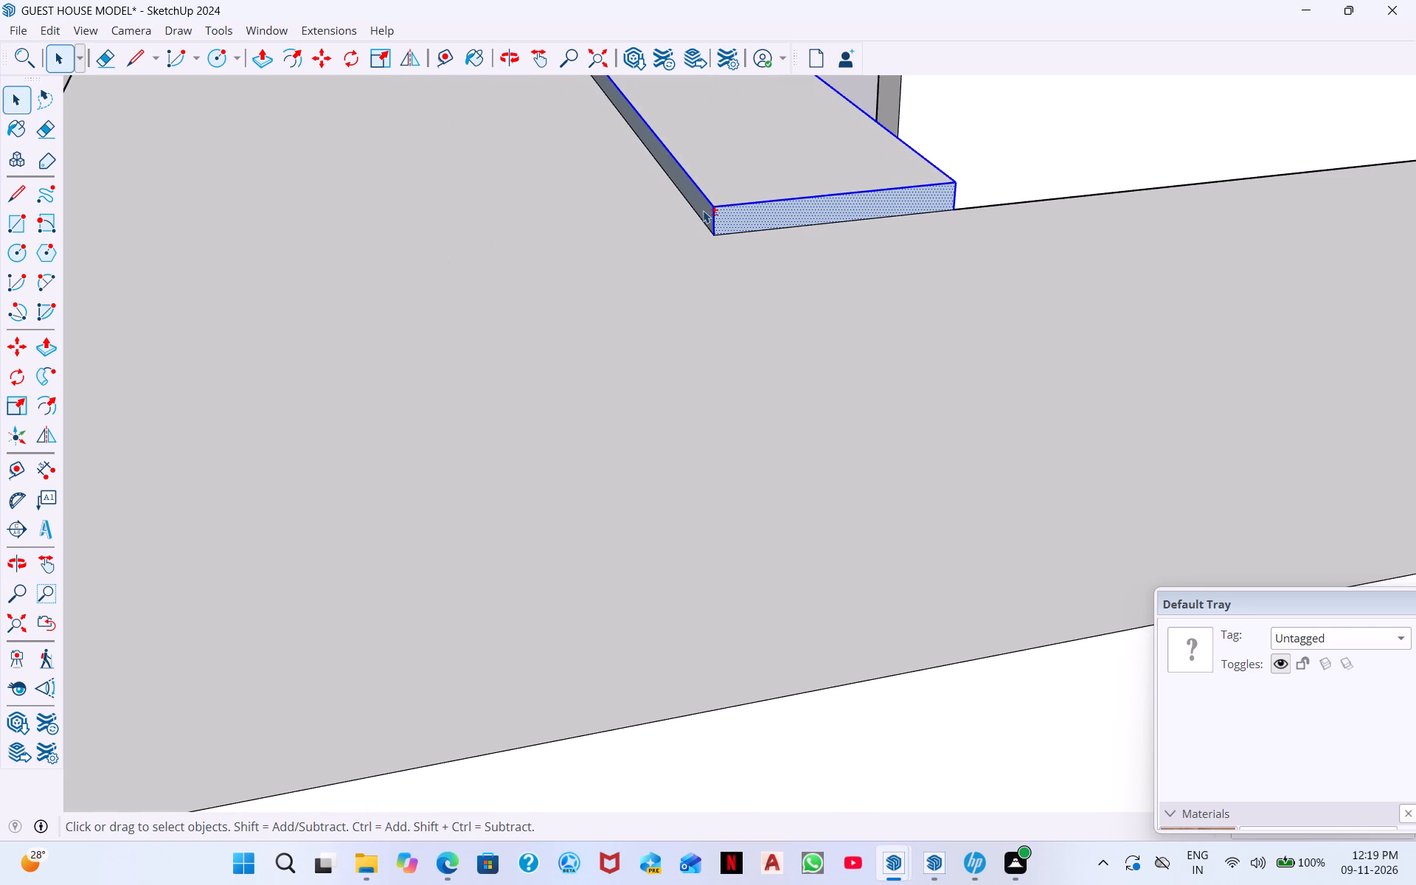
{"action": "middle_click_drag", "start_coordinate": [819, 213], "coordinate": [473, 332], "text": "shift"}
{"action": "left_click", "coordinate": [504, 260], "text": "shift"}
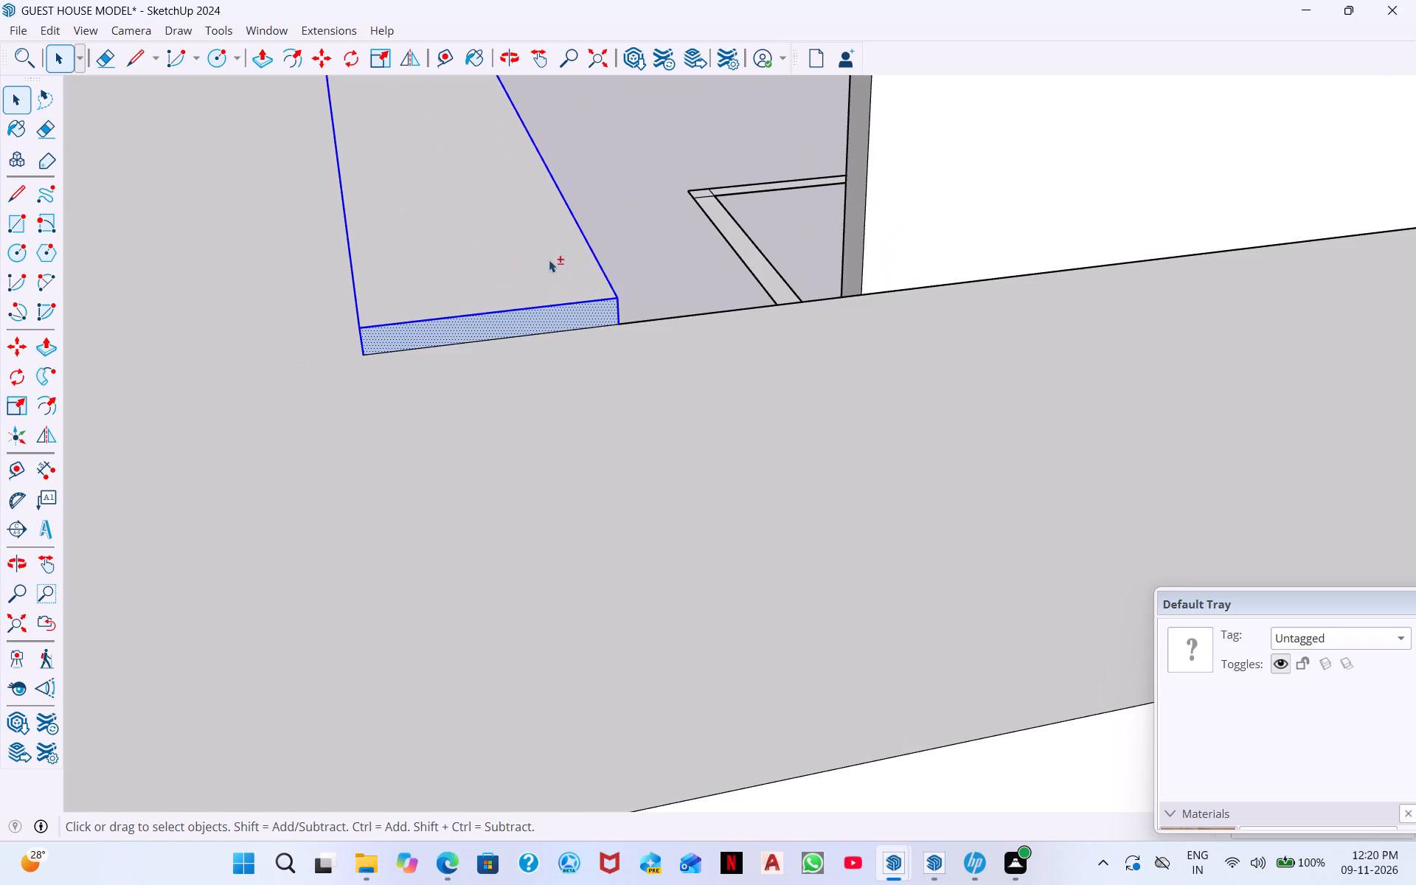
{"action": "scroll", "coordinate": [684, 271], "scroll_direction": "down", "scroll_amount": 1, "text": "shift"}
{"action": "middle_click_drag", "start_coordinate": [678, 285], "coordinate": [361, 447], "text": "shift"}
{"action": "scroll", "coordinate": [361, 364], "scroll_direction": "down", "scroll_amount": 4}
{"action": "middle_click_drag", "start_coordinate": [577, 374], "coordinate": [471, 469]}
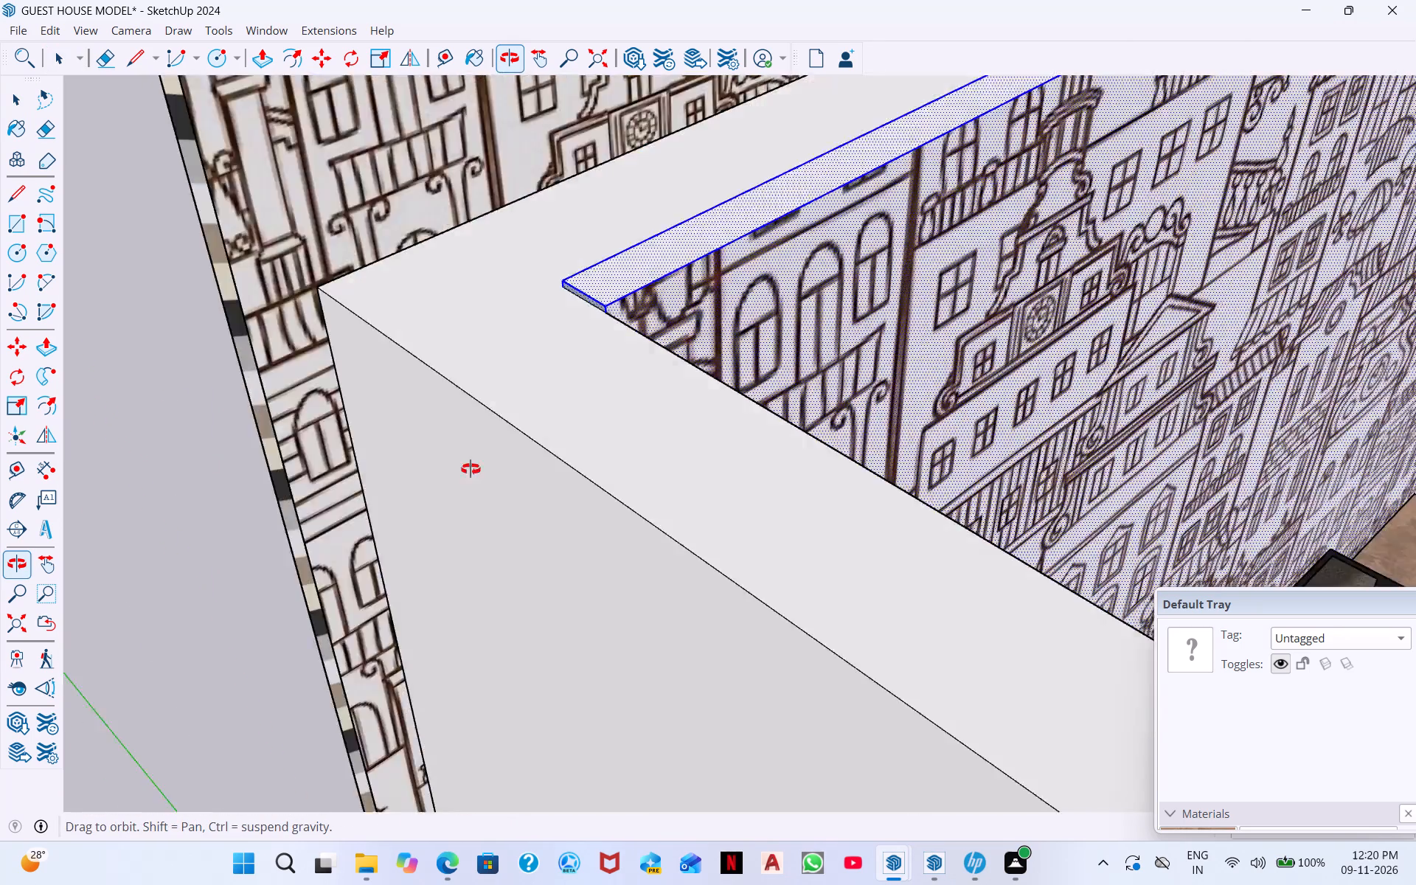
{"action": "middle_click_drag", "start_coordinate": [471, 469], "coordinate": [909, 416]}
{"action": "scroll", "coordinate": [434, 467], "scroll_direction": "down", "scroll_amount": 11}
{"action": "middle_click_drag", "start_coordinate": [277, 419], "coordinate": [694, 378]}
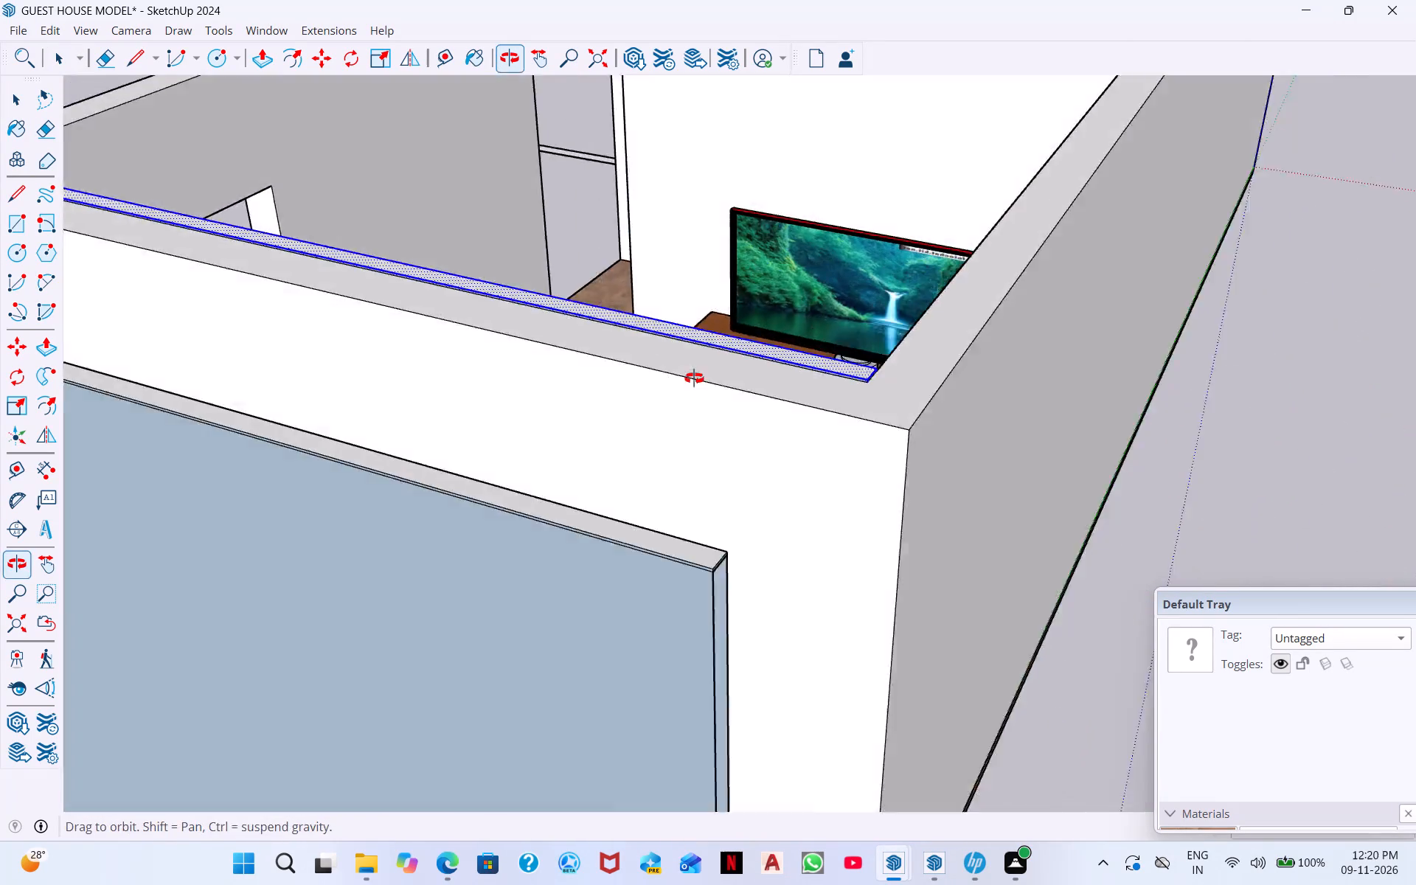
{"action": "middle_click_drag", "start_coordinate": [694, 378], "coordinate": [730, 378]}
{"action": "middle_click_drag", "start_coordinate": [221, 378], "coordinate": [586, 348]}
{"action": "middle_click_drag", "start_coordinate": [456, 458], "coordinate": [642, 369]}
{"action": "scroll", "coordinate": [546, 398], "scroll_direction": "up", "scroll_amount": 5}
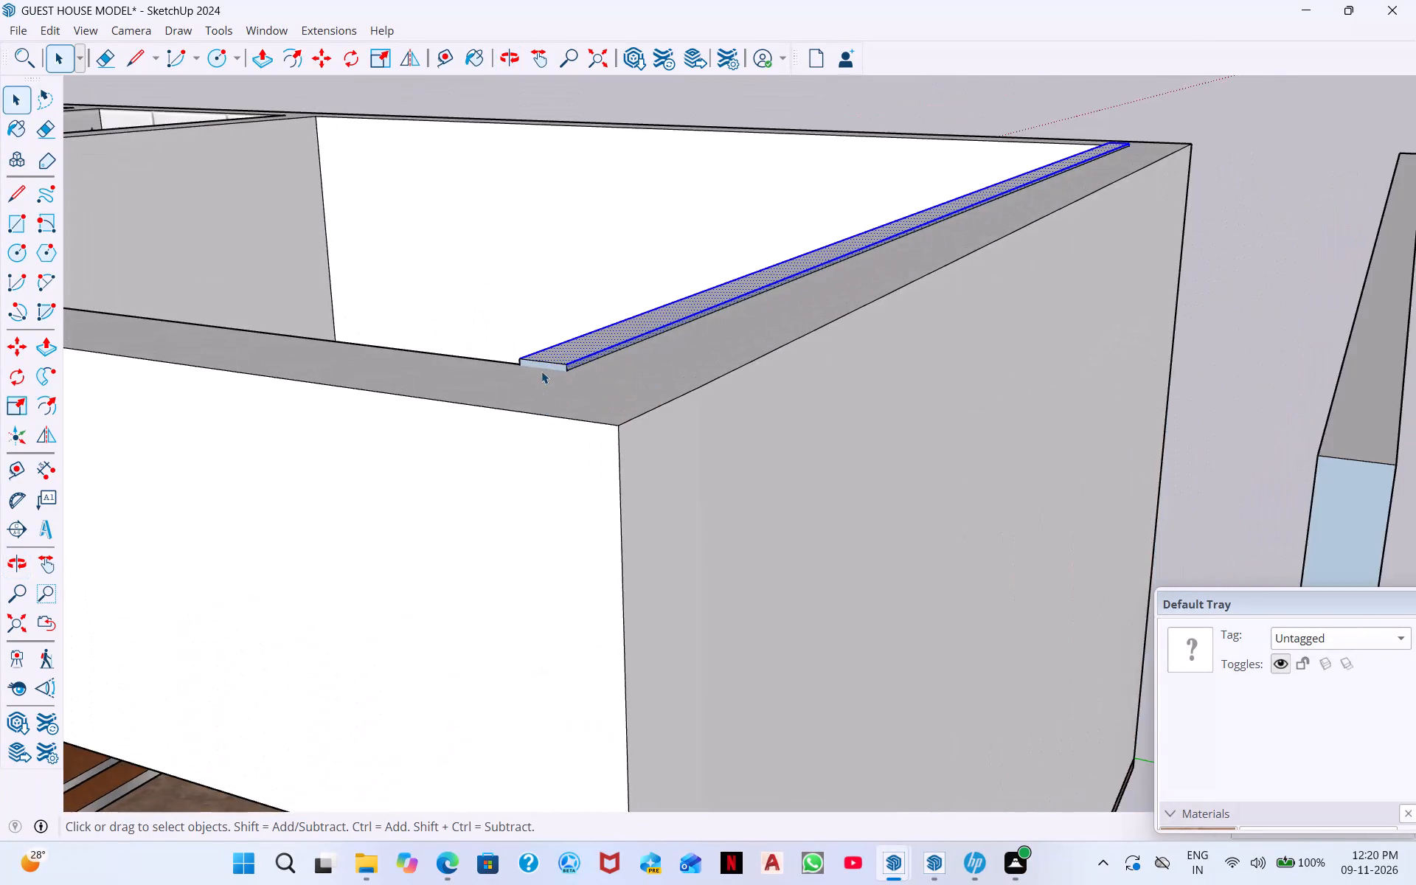
{"action": "scroll", "coordinate": [542, 371], "scroll_direction": "up", "scroll_amount": 16}
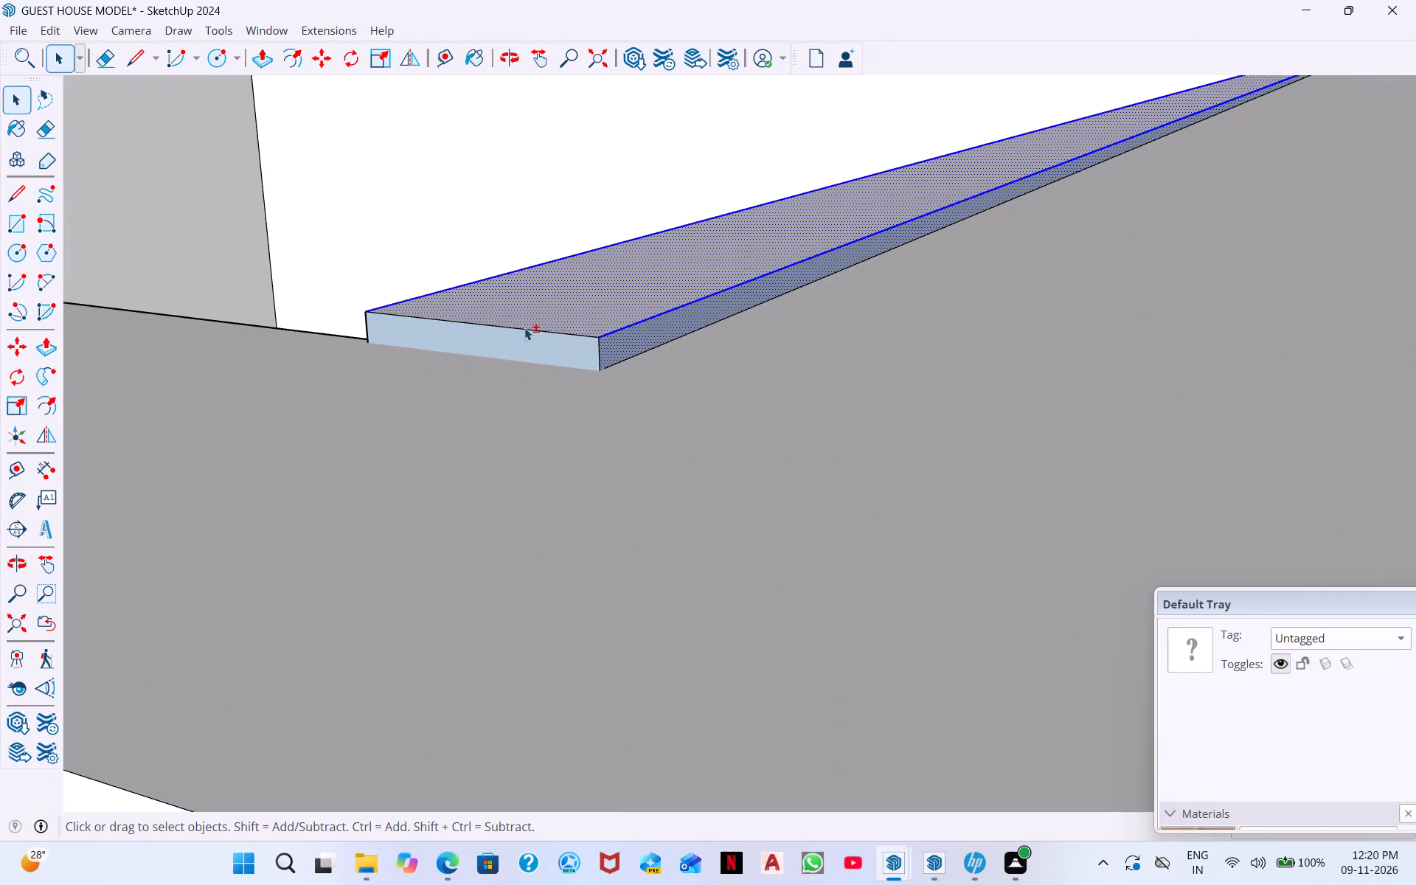
{"action": "left_click", "coordinate": [531, 331], "text": "shift"}
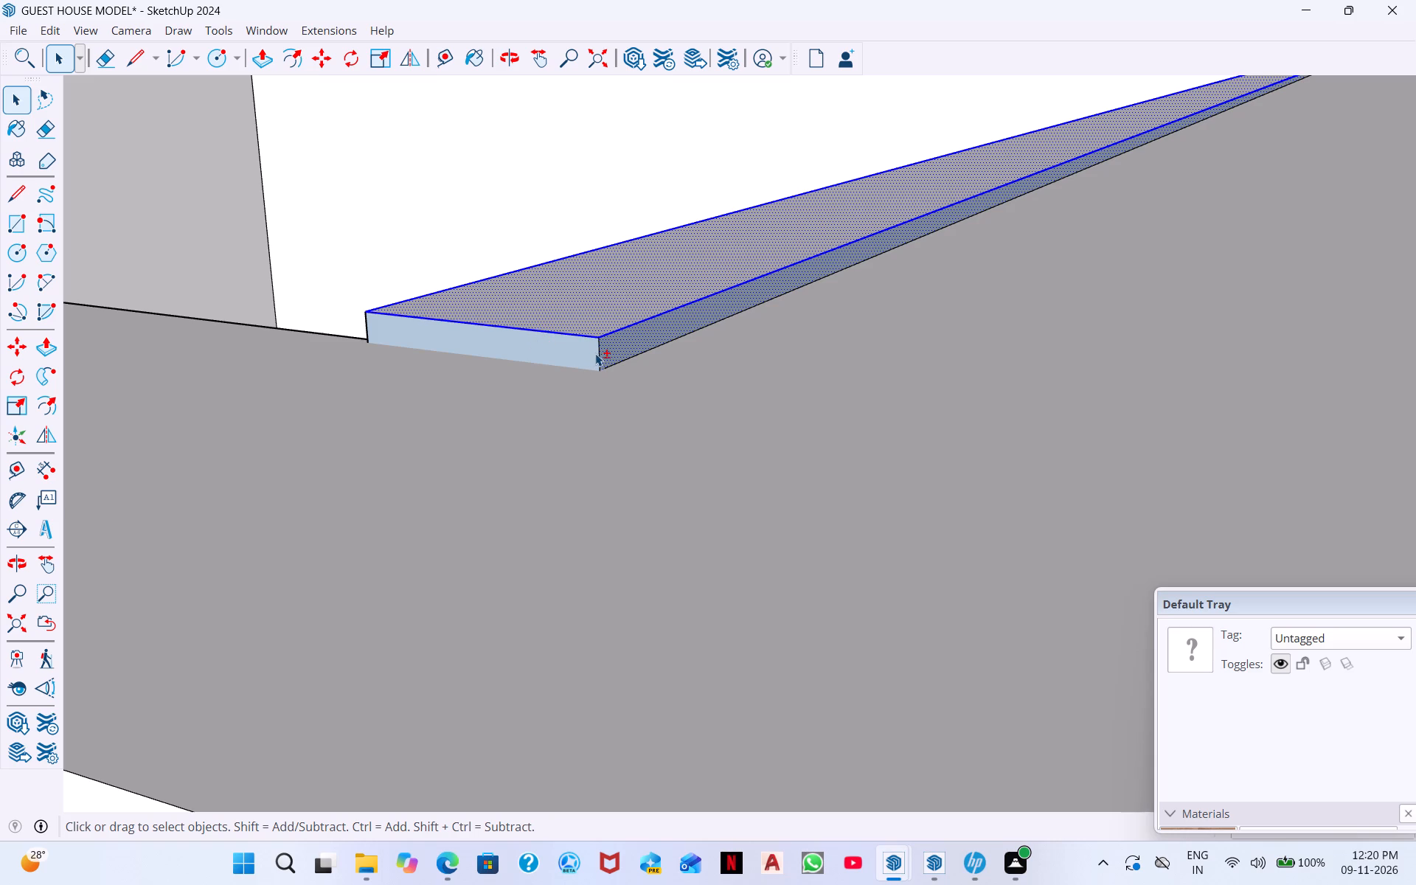
{"action": "left_click", "coordinate": [597, 353], "text": "shift"}
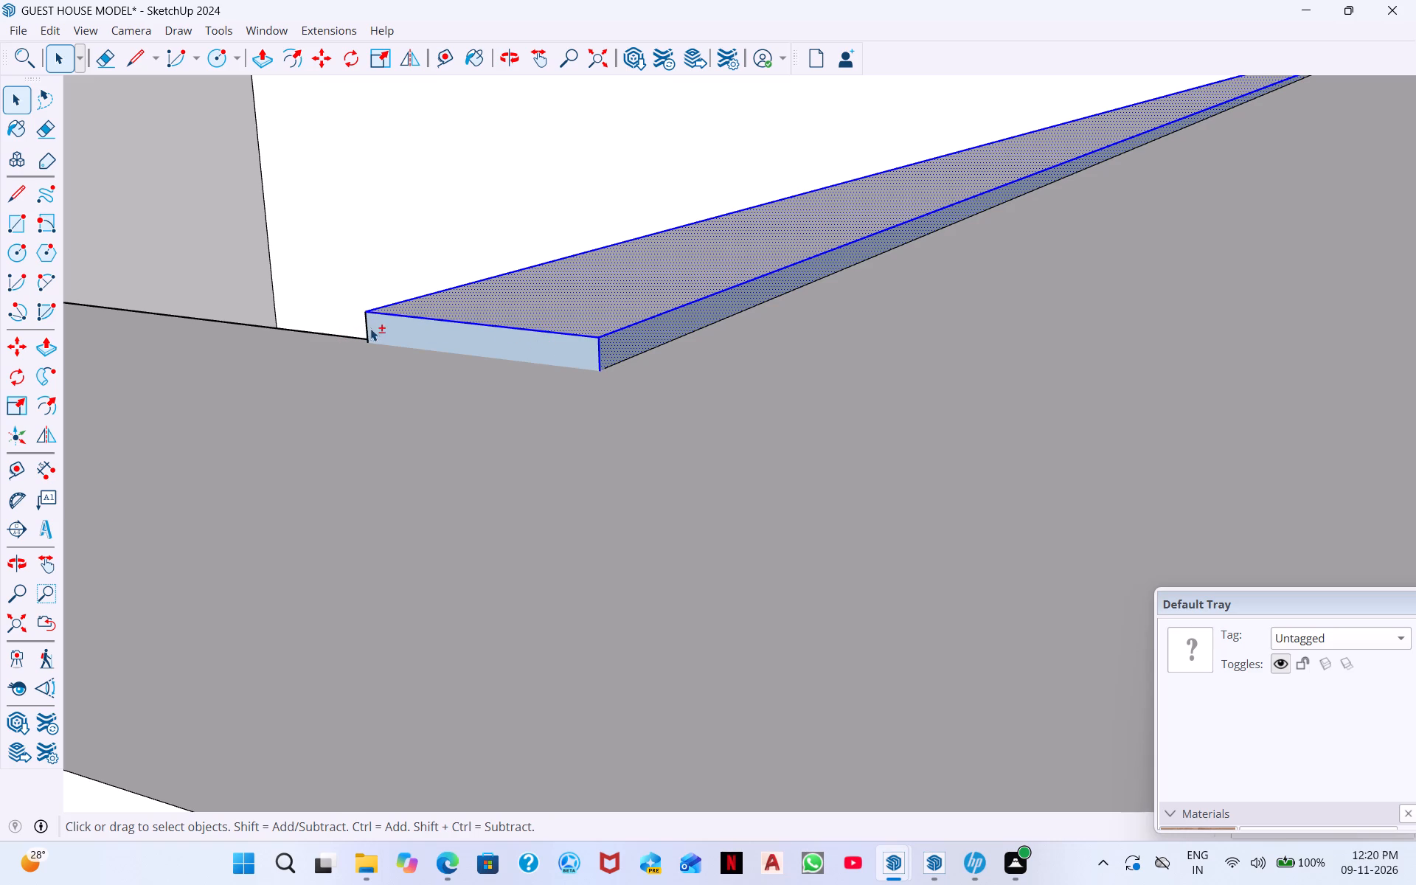
{"action": "left_click", "coordinate": [367, 327], "text": "shift"}
{"action": "middle_click_drag", "start_coordinate": [412, 332], "coordinate": [938, 394], "text": "shift"}
{"action": "scroll", "coordinate": [752, 337], "scroll_direction": "down", "scroll_amount": 4}
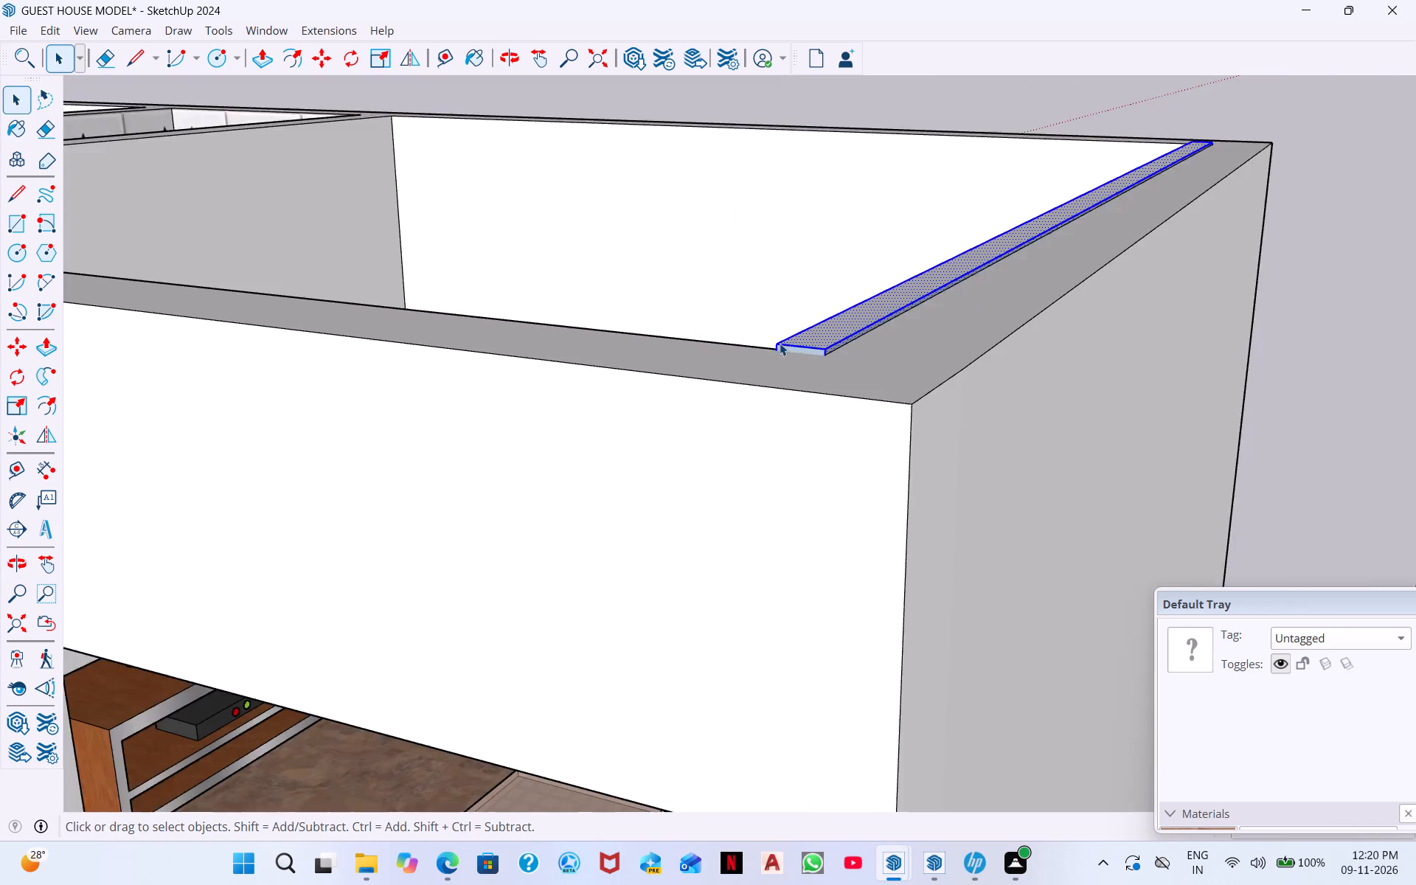
{"action": "scroll", "coordinate": [780, 343], "scroll_direction": "down", "scroll_amount": 4}
{"action": "middle_click_drag", "start_coordinate": [753, 410], "coordinate": [1342, 466]}
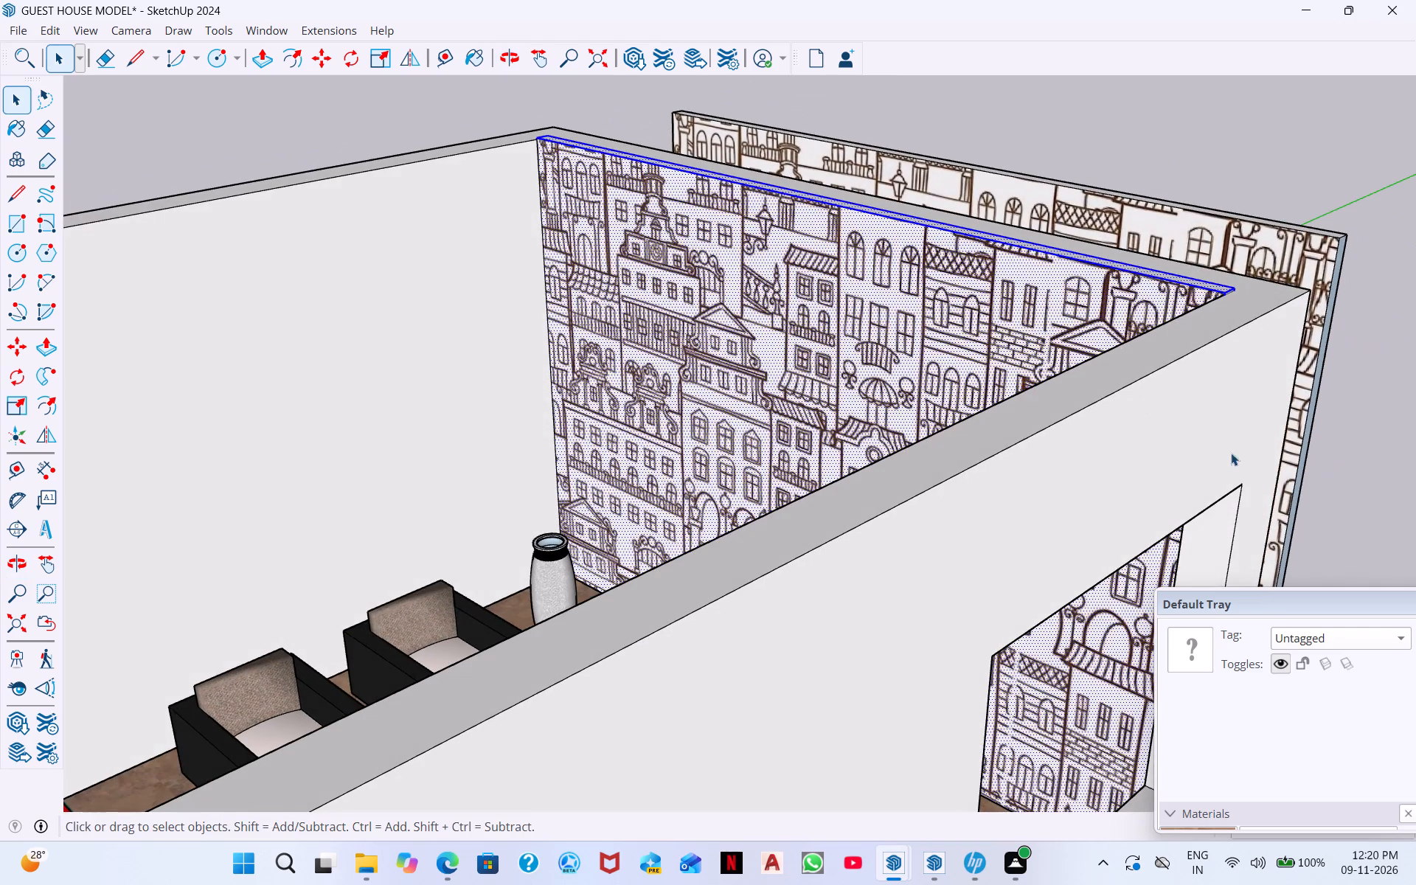
{"action": "middle_click_drag", "start_coordinate": [1225, 458], "coordinate": [892, 495]}
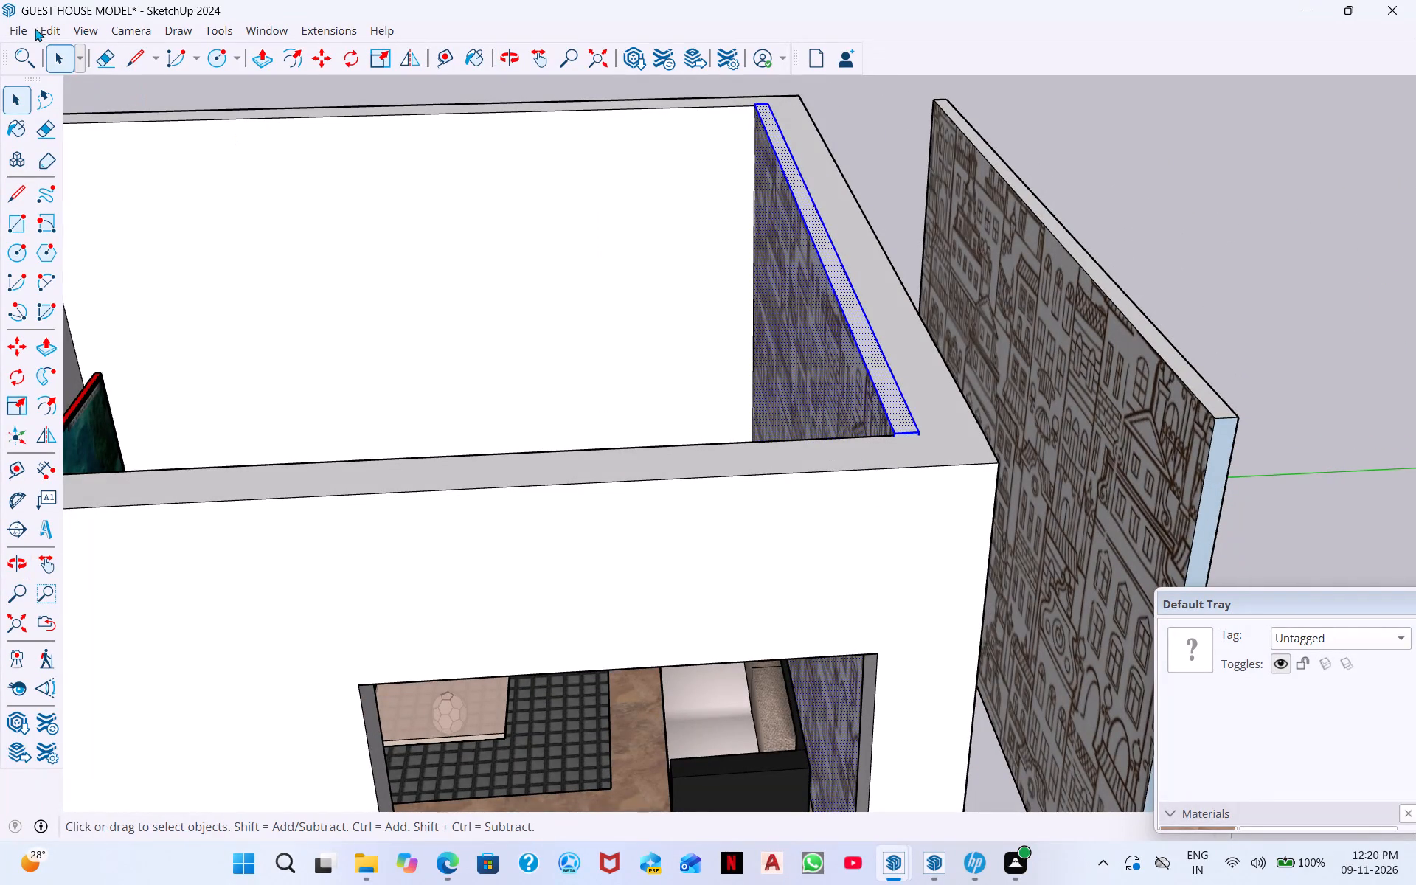
{"action": "left_click", "coordinate": [46, 29]}
{"action": "left_click", "coordinate": [104, 192]}
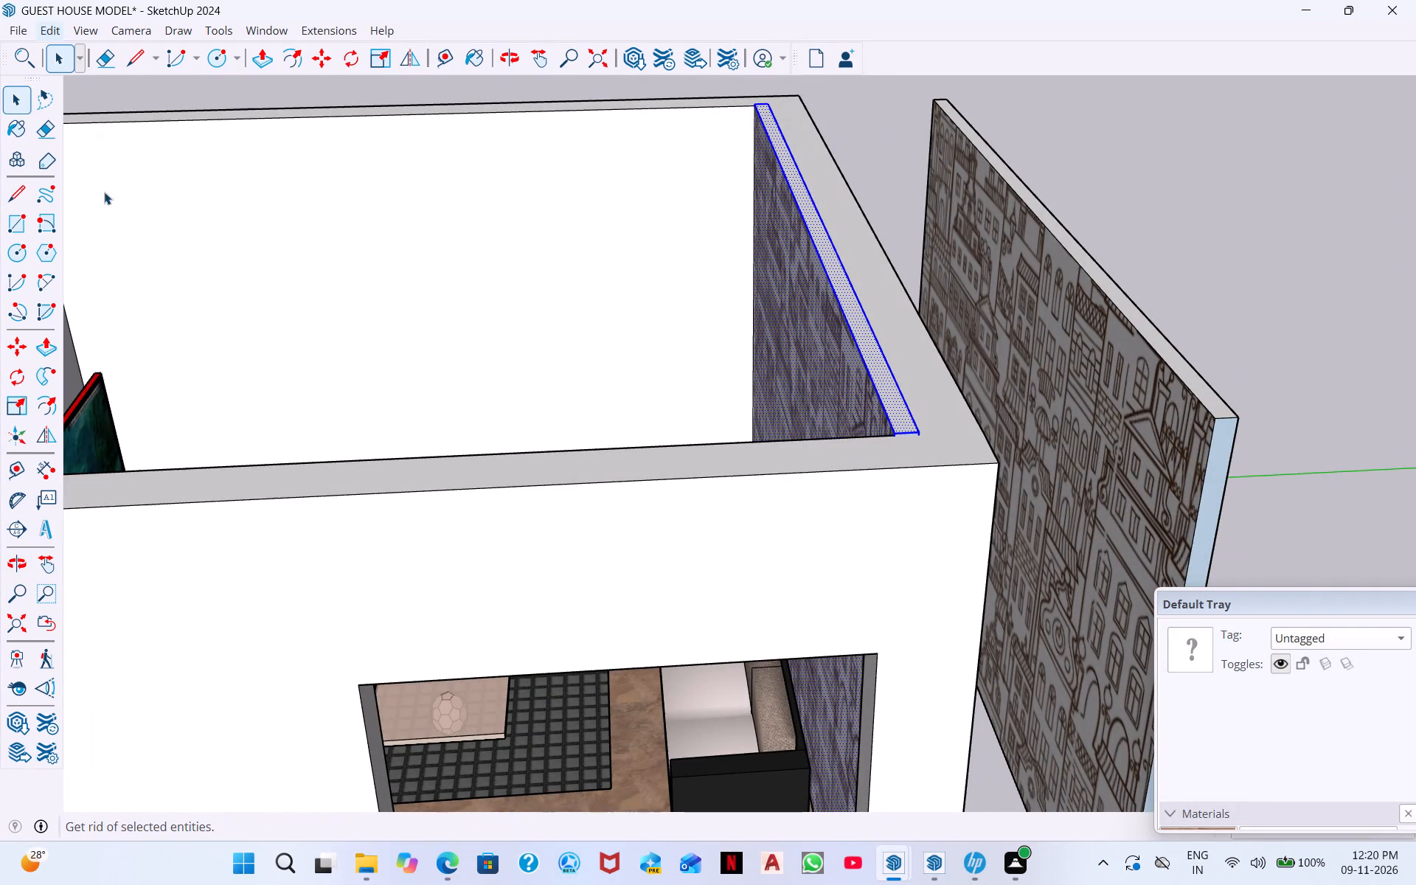
Erase the leftover vertical edge in the living room's corner and the bare floor strip's edges along the foot of the zigzag-patterned end wall.
{"action": "scroll", "coordinate": [317, 204], "scroll_direction": "down", "scroll_amount": 4}
{"action": "middle_click_drag", "start_coordinate": [575, 215], "coordinate": [964, 199]}
{"action": "middle_click_drag", "start_coordinate": [572, 316], "coordinate": [943, 228]}
{"action": "middle_click_drag", "start_coordinate": [678, 299], "coordinate": [841, 341]}
{"action": "scroll", "coordinate": [867, 334], "scroll_direction": "down", "scroll_amount": 1}
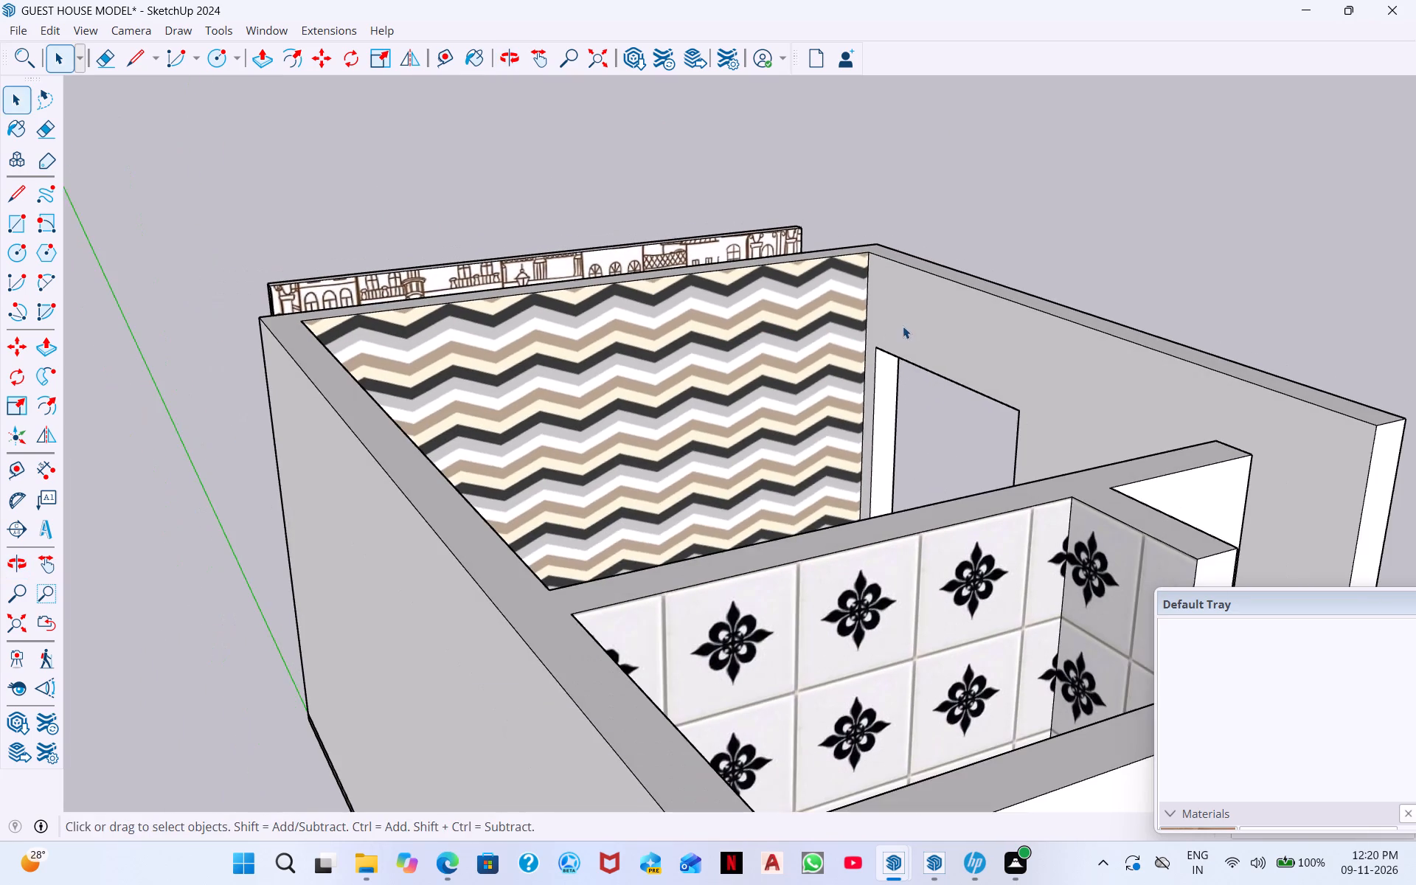
{"action": "middle_click_drag", "start_coordinate": [836, 333], "coordinate": [434, 725]}
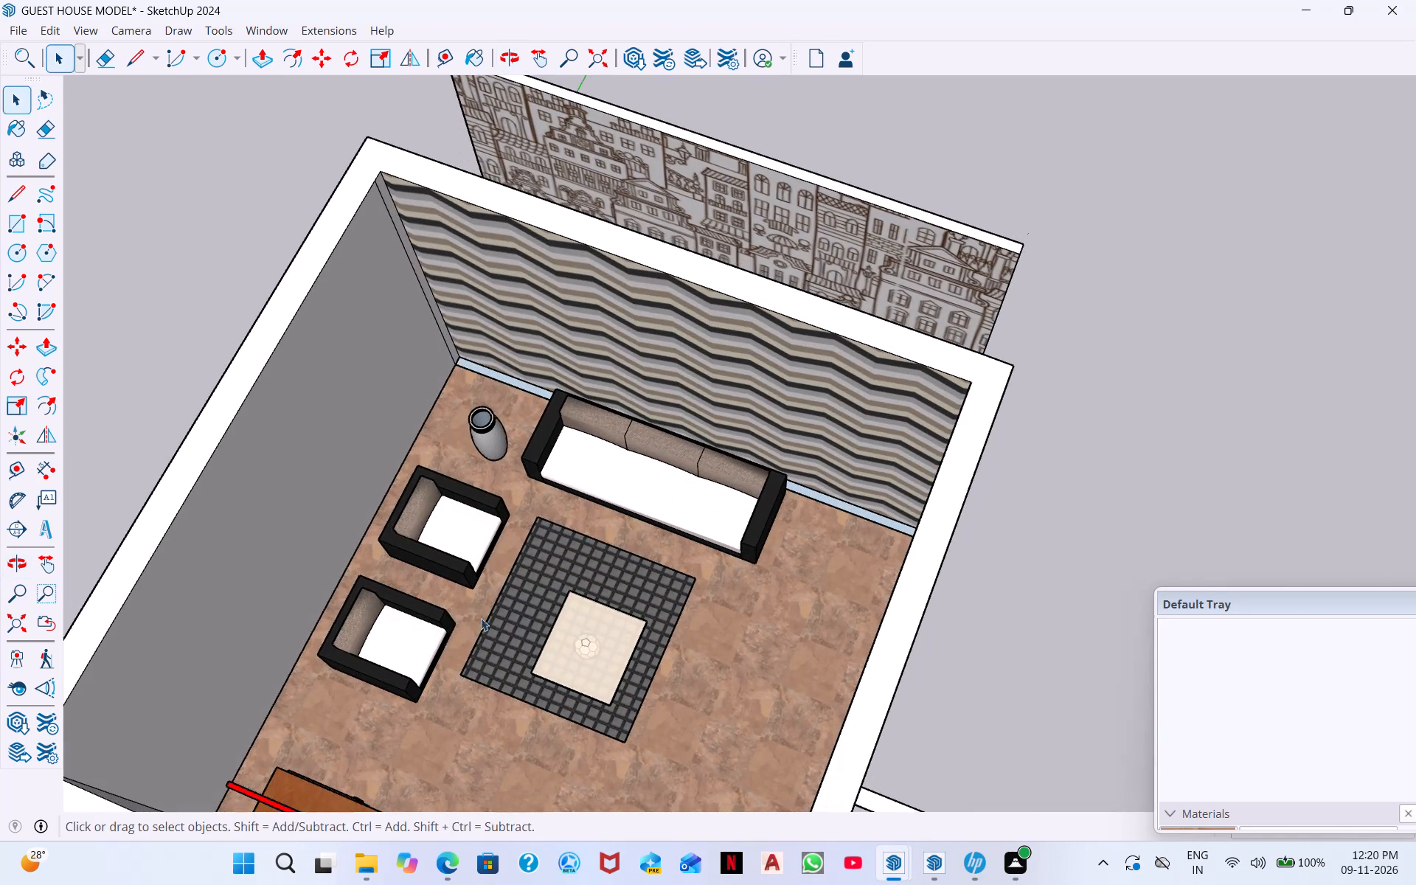
{"action": "scroll", "coordinate": [468, 388], "scroll_direction": "up", "scroll_amount": 16}
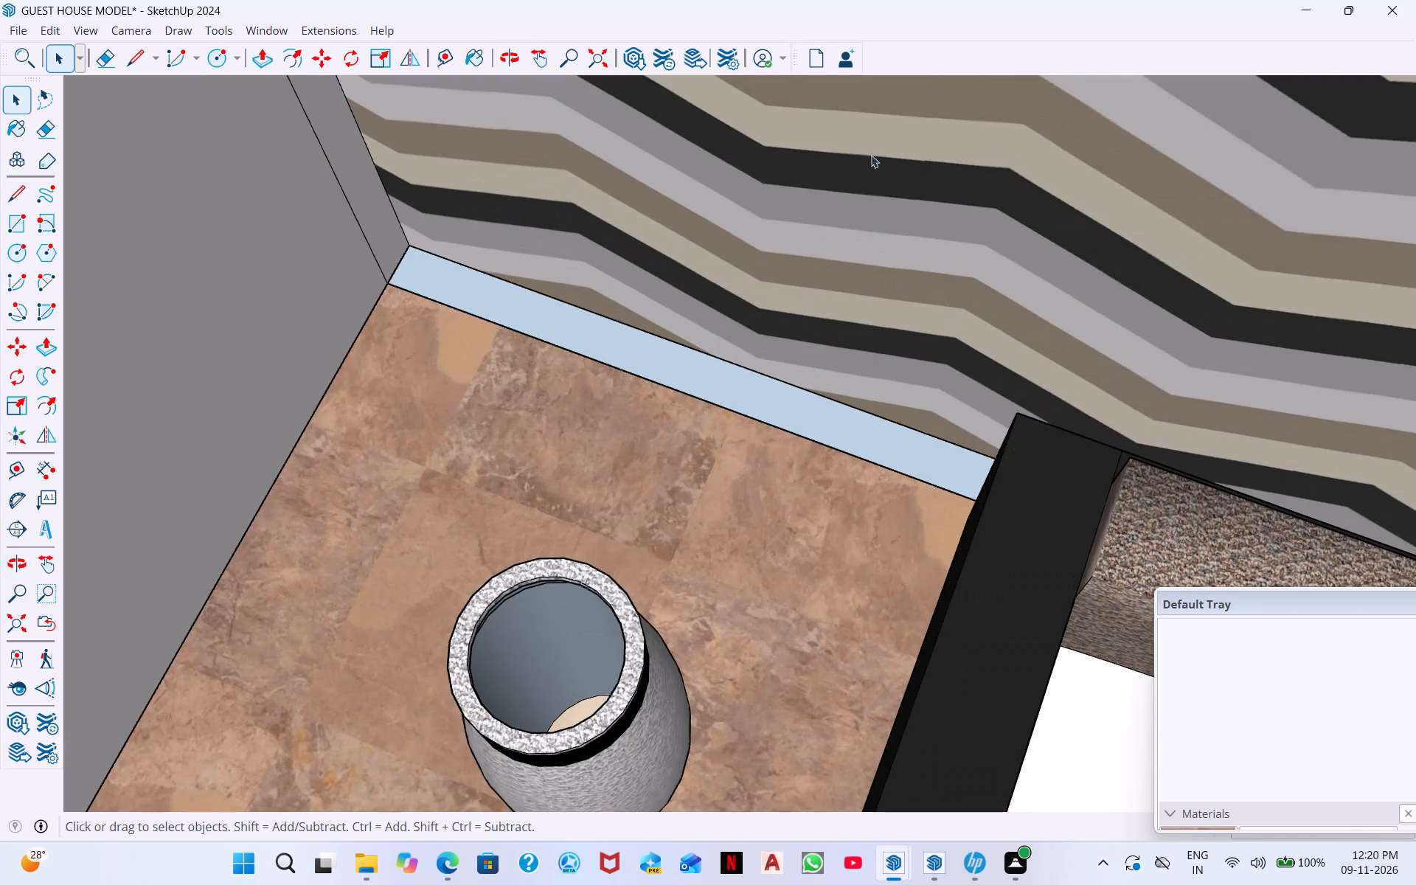
{"action": "left_click", "coordinate": [96, 52]}
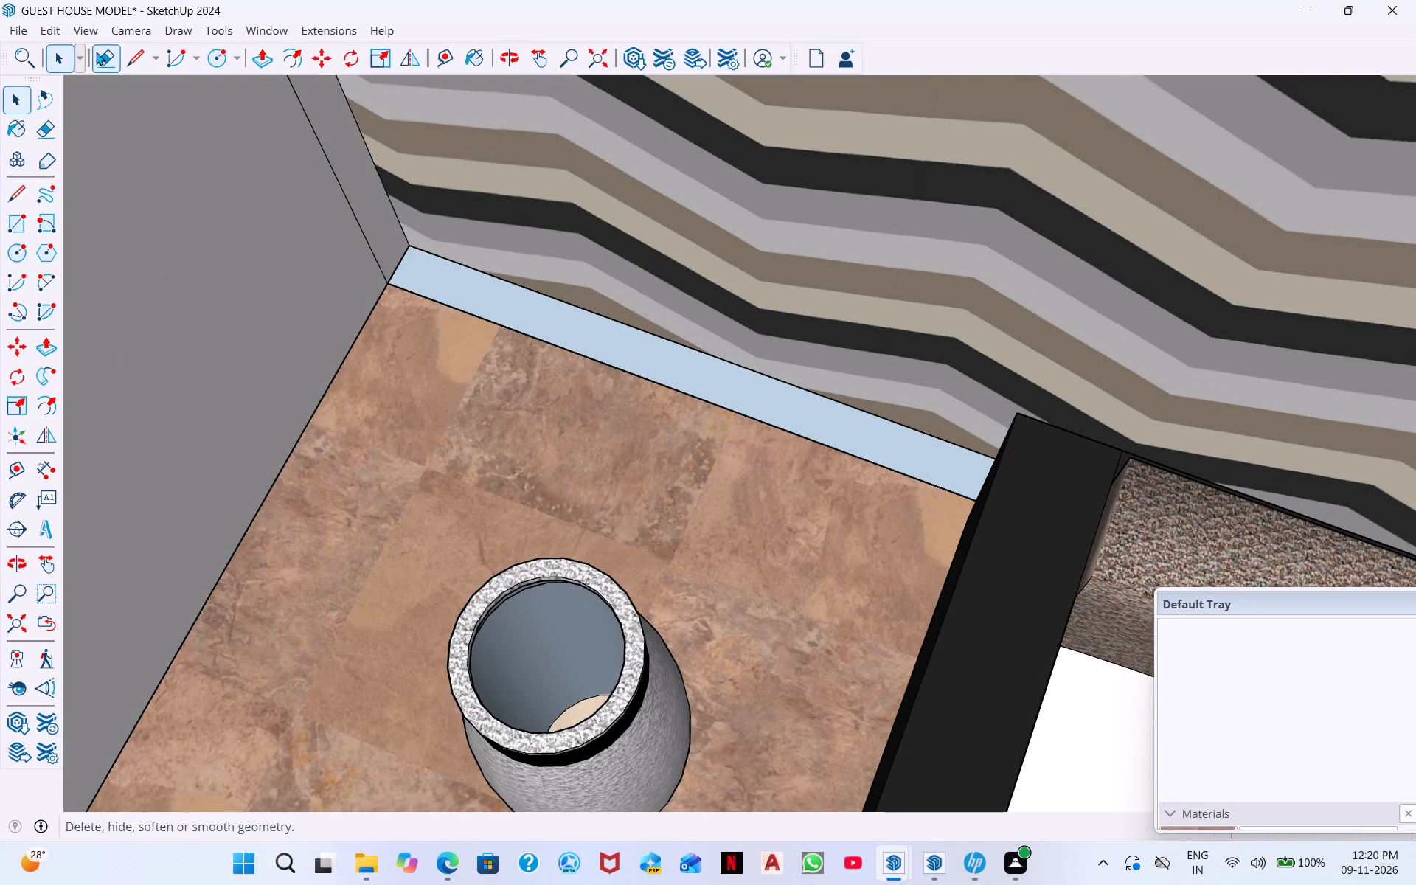
{"action": "left_click", "coordinate": [372, 249]}
{"action": "left_click_drag", "start_coordinate": [454, 278], "coordinate": [452, 309]}
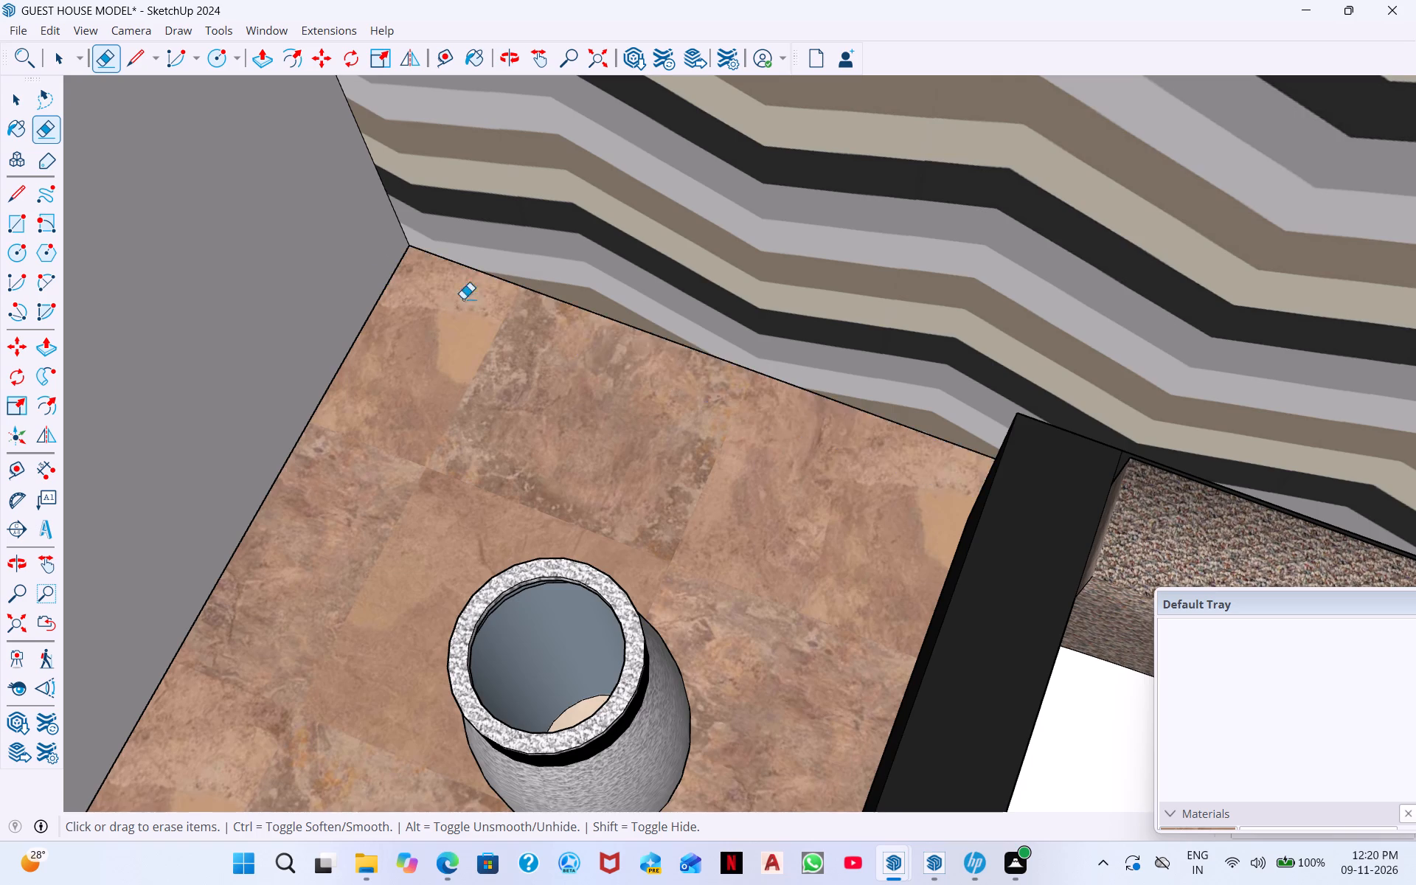
Examine the cleaned living room, the zigzag-patterned wall and the outside panel from inside and around the house.
{"action": "scroll", "coordinate": [468, 288], "scroll_direction": "down", "scroll_amount": 11}
{"action": "middle_click_drag", "start_coordinate": [875, 240], "coordinate": [696, 115]}
{"action": "scroll", "coordinate": [854, 269], "scroll_direction": "down", "scroll_amount": 6}
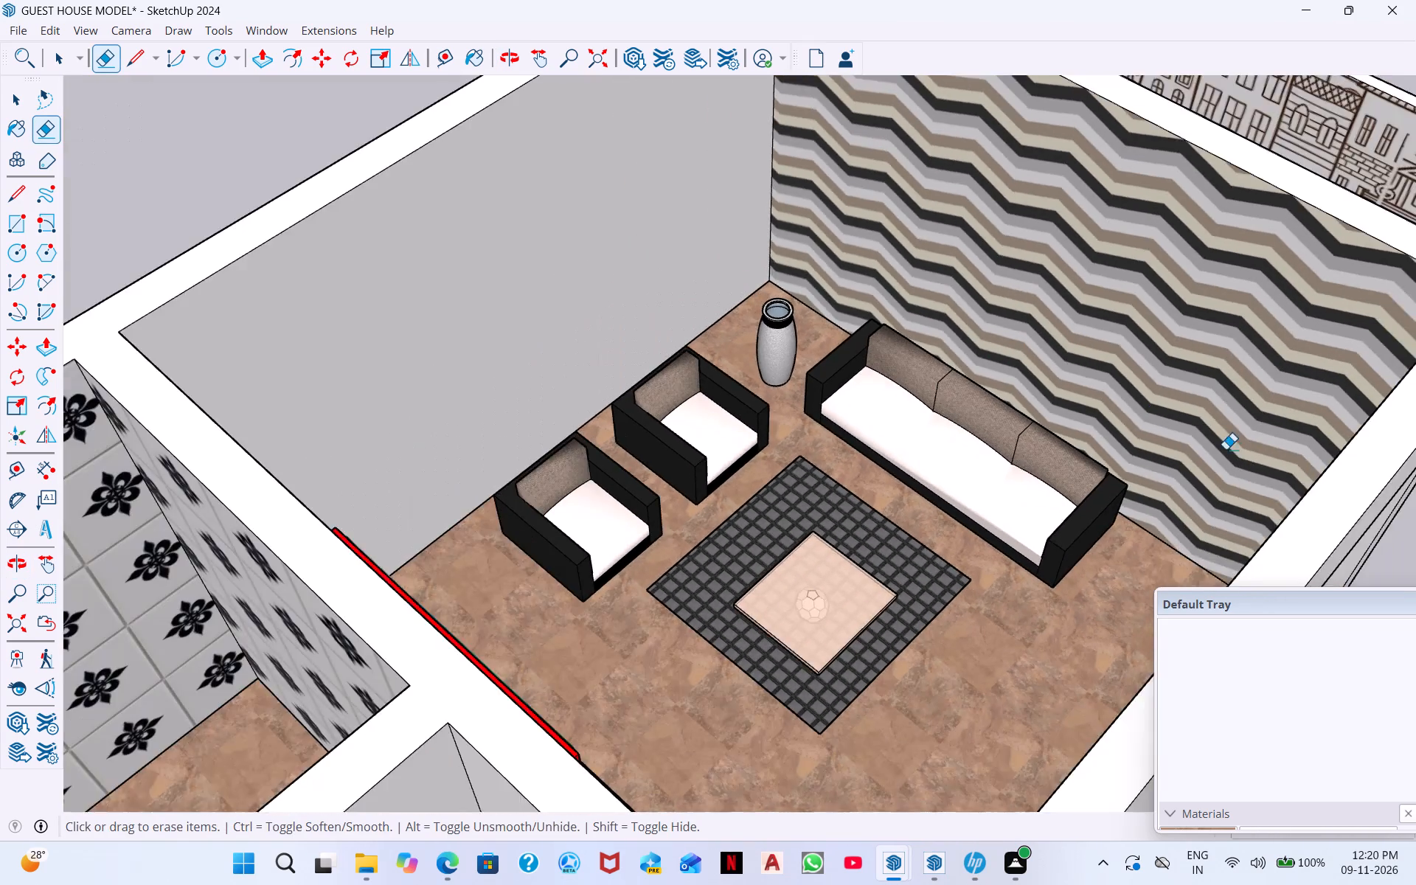
{"action": "middle_click_drag", "start_coordinate": [1240, 456], "coordinate": [1415, 284]}
{"action": "middle_click_drag", "start_coordinate": [1205, 413], "coordinate": [1411, 374]}
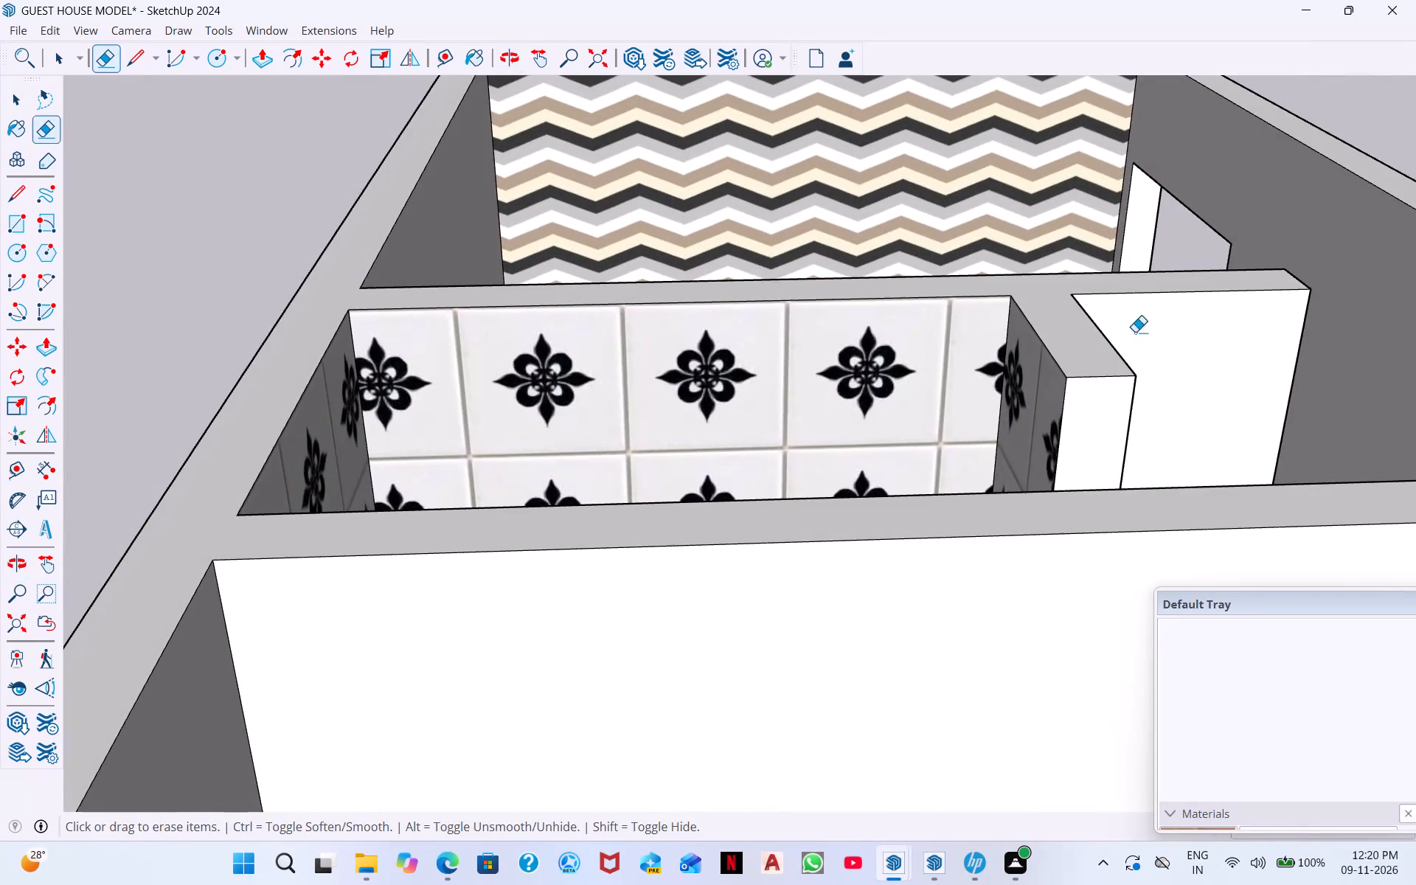
{"action": "middle_click_drag", "start_coordinate": [1135, 331], "coordinate": [1331, 336]}
{"action": "middle_click_drag", "start_coordinate": [865, 180], "coordinate": [808, 271]}
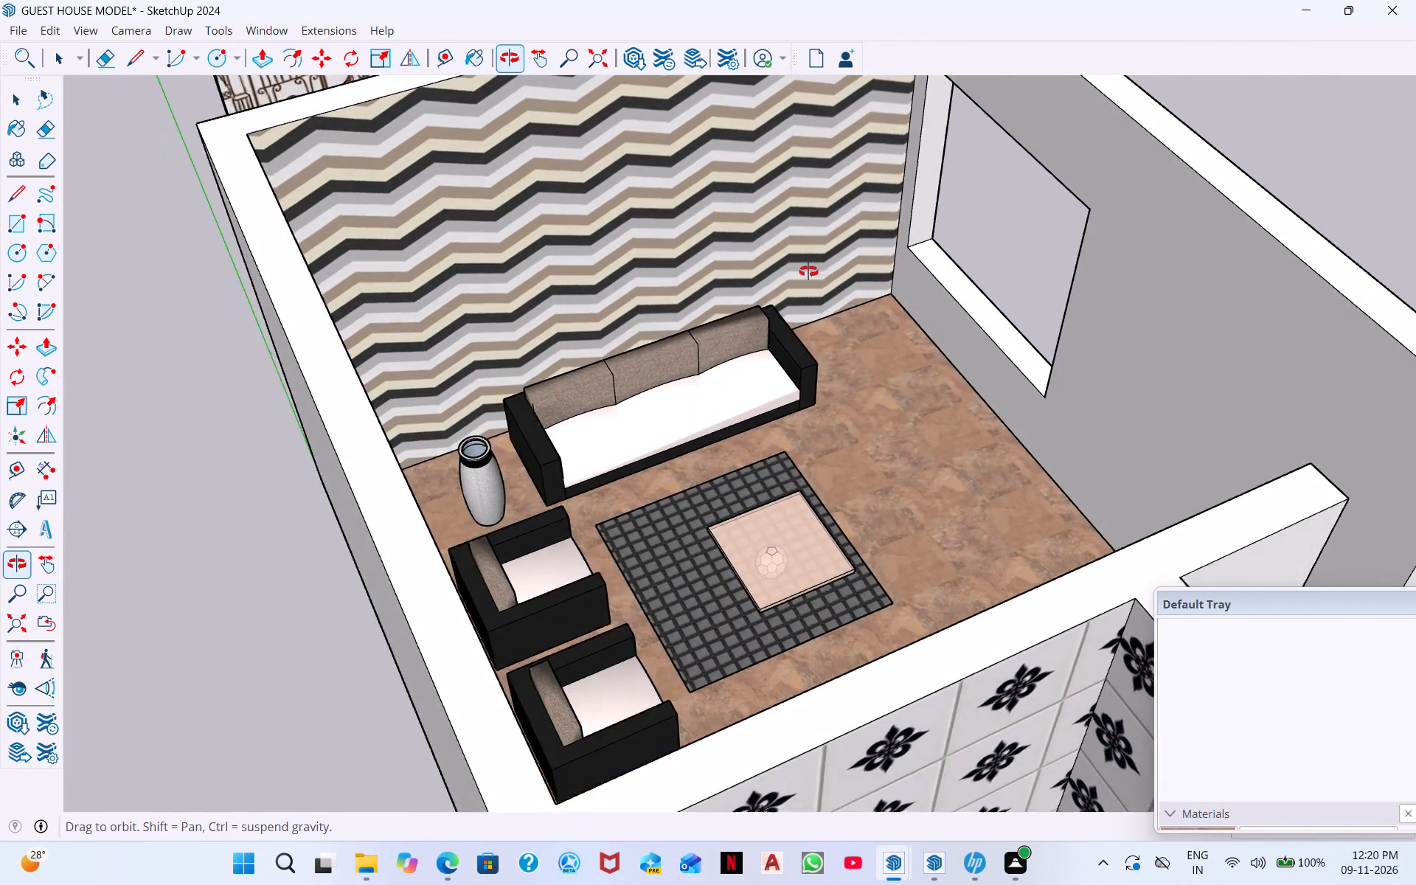
{"action": "middle_click_drag", "start_coordinate": [808, 271], "coordinate": [674, 136]}
{"action": "scroll", "coordinate": [701, 180], "scroll_direction": "down", "scroll_amount": 7}
{"action": "middle_click_drag", "start_coordinate": [1118, 277], "coordinate": [597, 287]}
{"action": "scroll", "coordinate": [1066, 201], "scroll_direction": "up", "scroll_amount": 5}
{"action": "scroll", "coordinate": [1018, 169], "scroll_direction": "down", "scroll_amount": 9}
{"action": "middle_click_drag", "start_coordinate": [1246, 361], "coordinate": [1415, 312]}
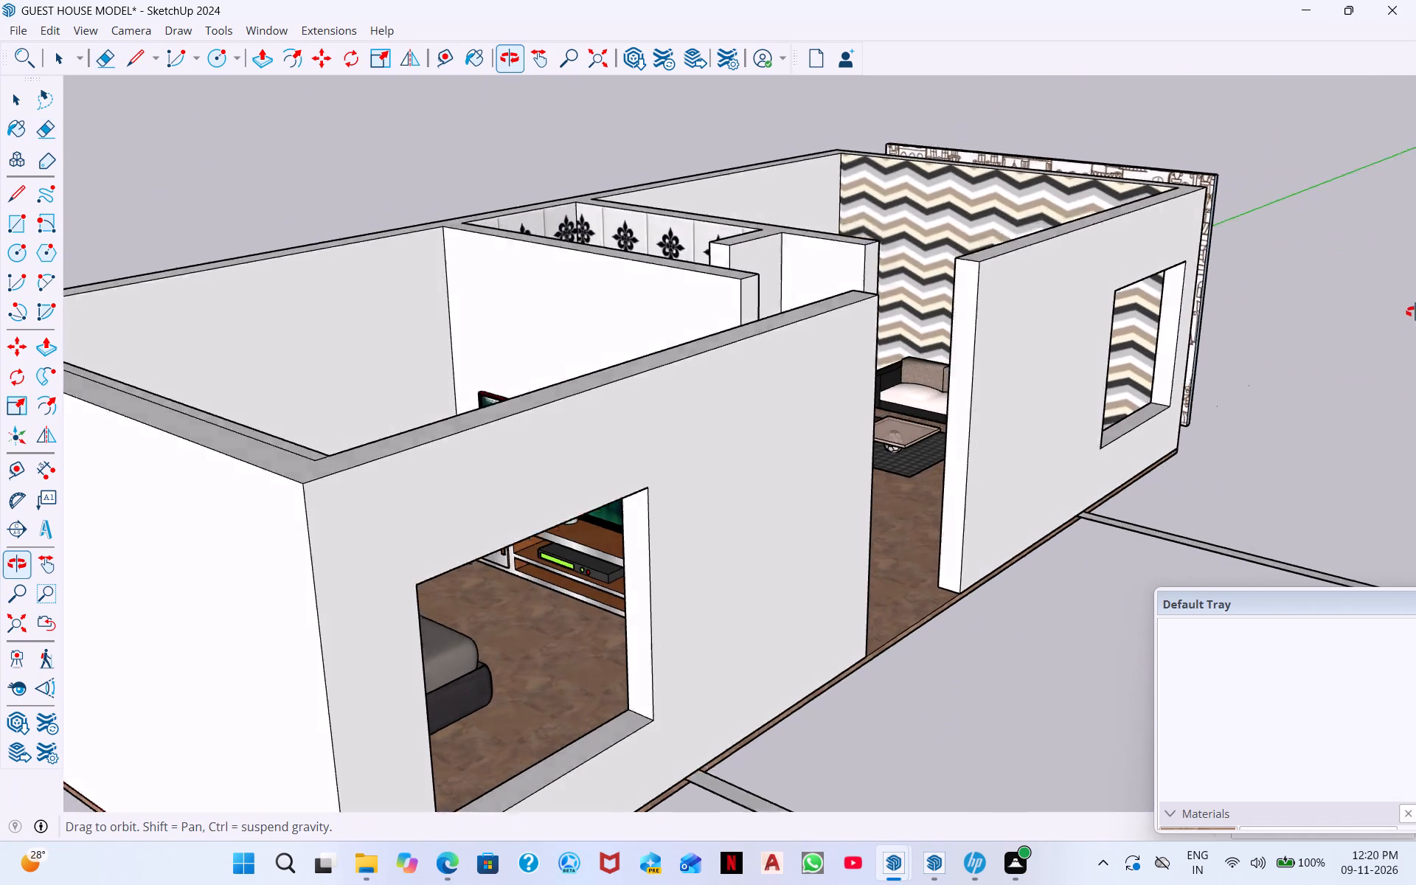
{"action": "middle_click_drag", "start_coordinate": [1415, 312], "coordinate": [1415, 302]}
{"action": "key", "text": "space"}
{"action": "scroll", "coordinate": [1286, 251], "scroll_direction": "up", "scroll_amount": 5}
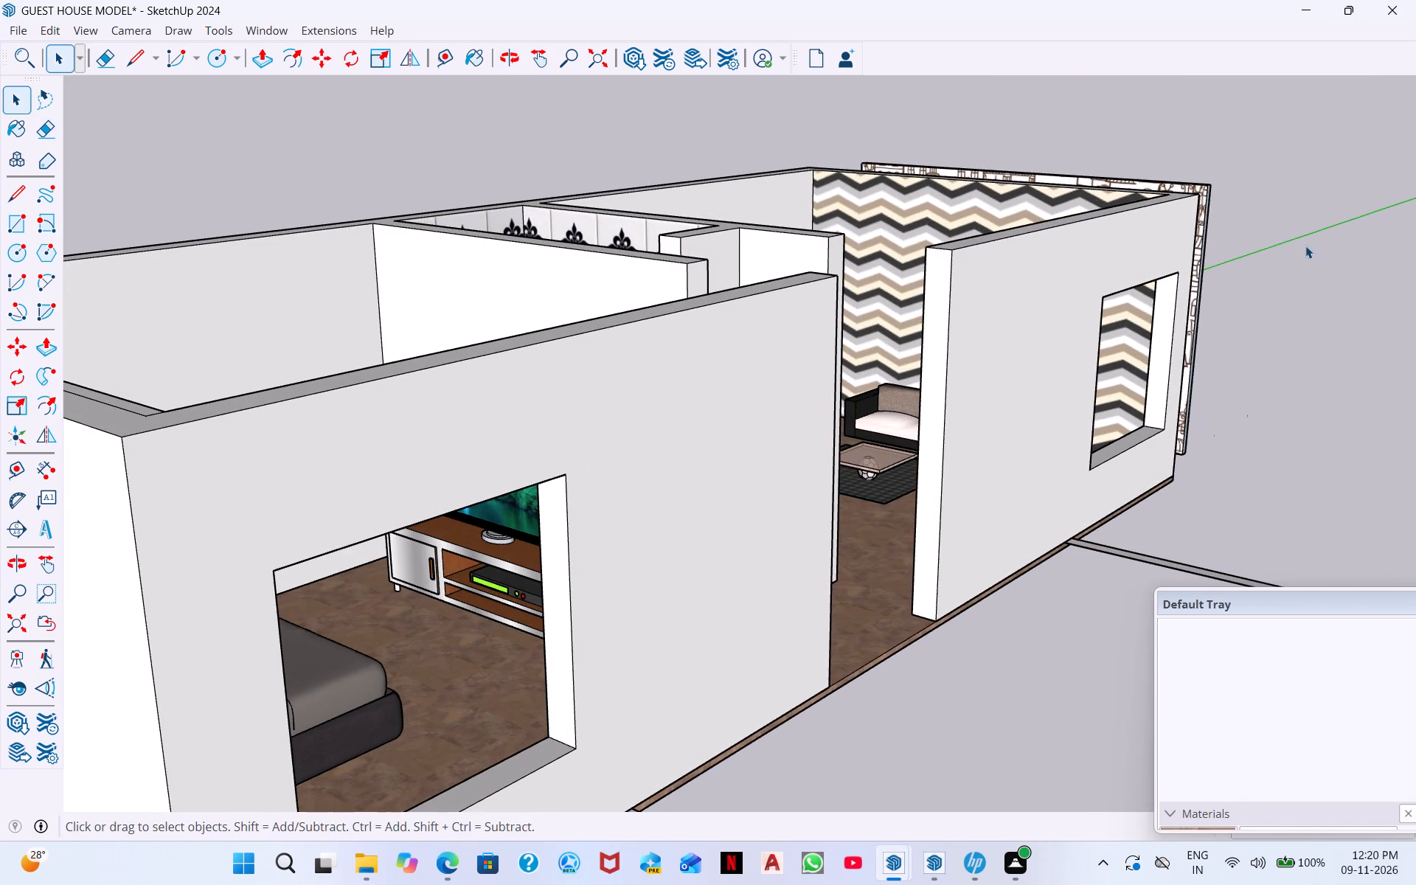
{"action": "middle_click_drag", "start_coordinate": [1301, 256], "coordinate": [647, 398]}
{"action": "scroll", "coordinate": [1358, 375], "scroll_direction": "up", "scroll_amount": 4}
{"action": "scroll", "coordinate": [1350, 354], "scroll_direction": "down", "scroll_amount": 4}
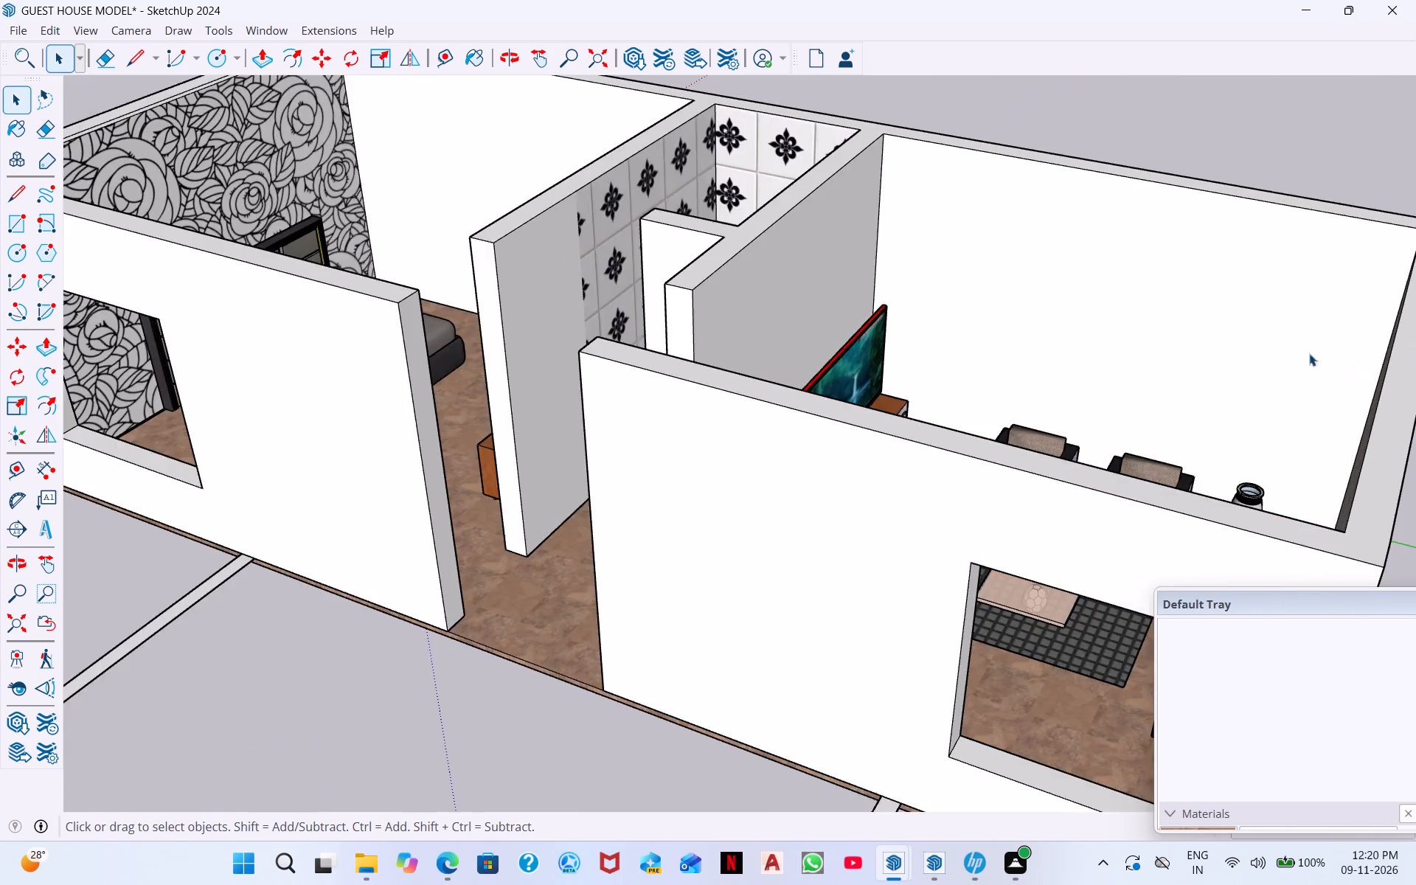
{"action": "scroll", "coordinate": [1309, 353], "scroll_direction": "down", "scroll_amount": 5}
{"action": "middle_click_drag", "start_coordinate": [1047, 429], "coordinate": [1415, 285]}
{"action": "scroll", "coordinate": [1311, 380], "scroll_direction": "up", "scroll_amount": 5}
{"action": "scroll", "coordinate": [1265, 375], "scroll_direction": "down", "scroll_amount": 1}
{"action": "middle_click_drag", "start_coordinate": [1240, 397], "coordinate": [1104, 372]}
{"action": "middle_click_drag", "start_coordinate": [1322, 470], "coordinate": [1157, 427]}
{"action": "middle_click_drag", "start_coordinate": [1165, 339], "coordinate": [1072, 369]}
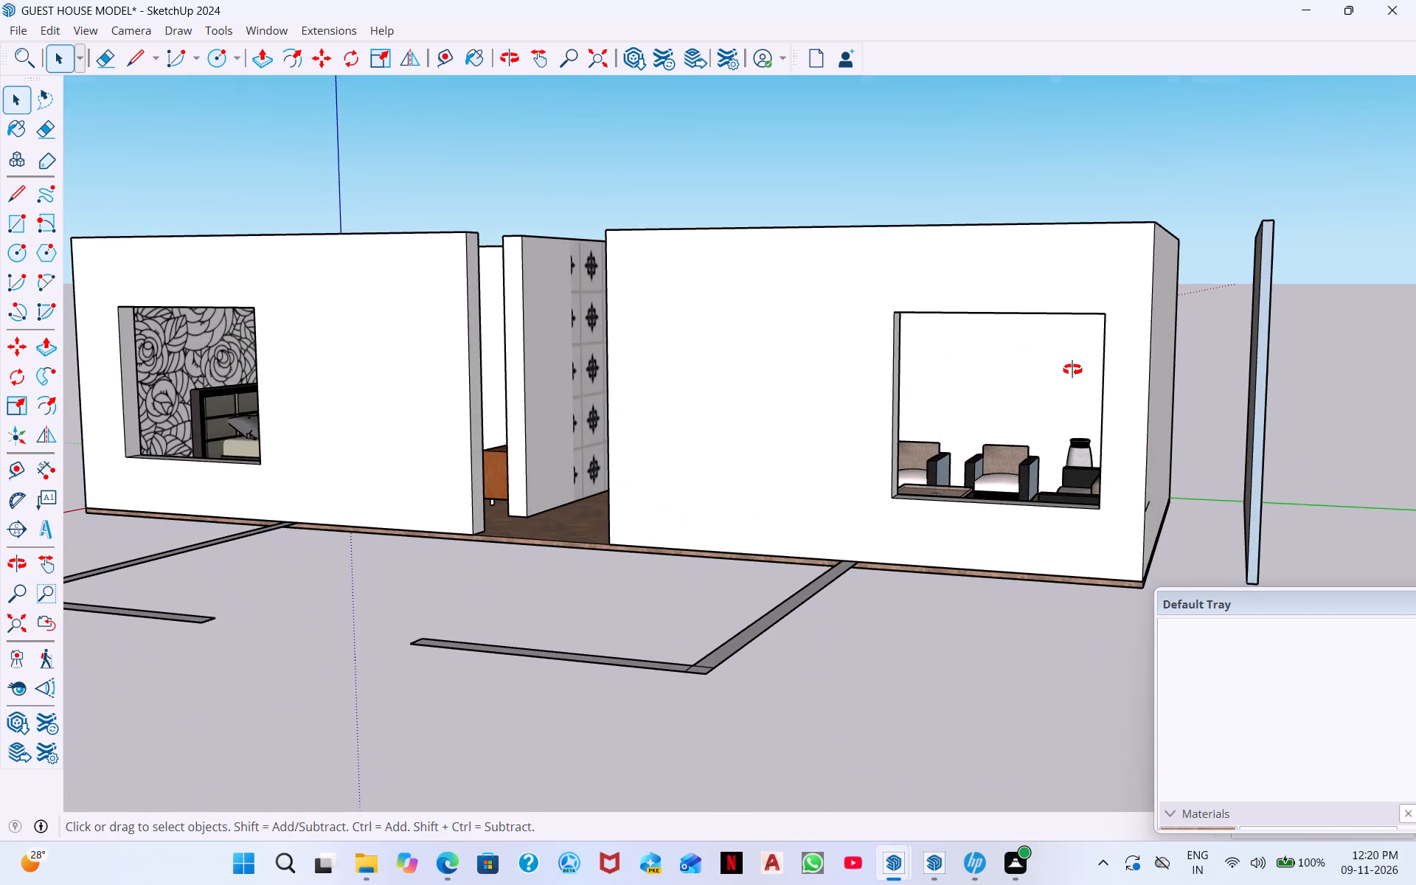
Draw a line from the end wall's top inner corner on the window side outward past the outside panel's top corner.
{"action": "middle_click_drag", "start_coordinate": [1072, 369], "coordinate": [853, 624]}
{"action": "scroll", "coordinate": [0, 104], "scroll_direction": "up", "scroll_amount": 1}
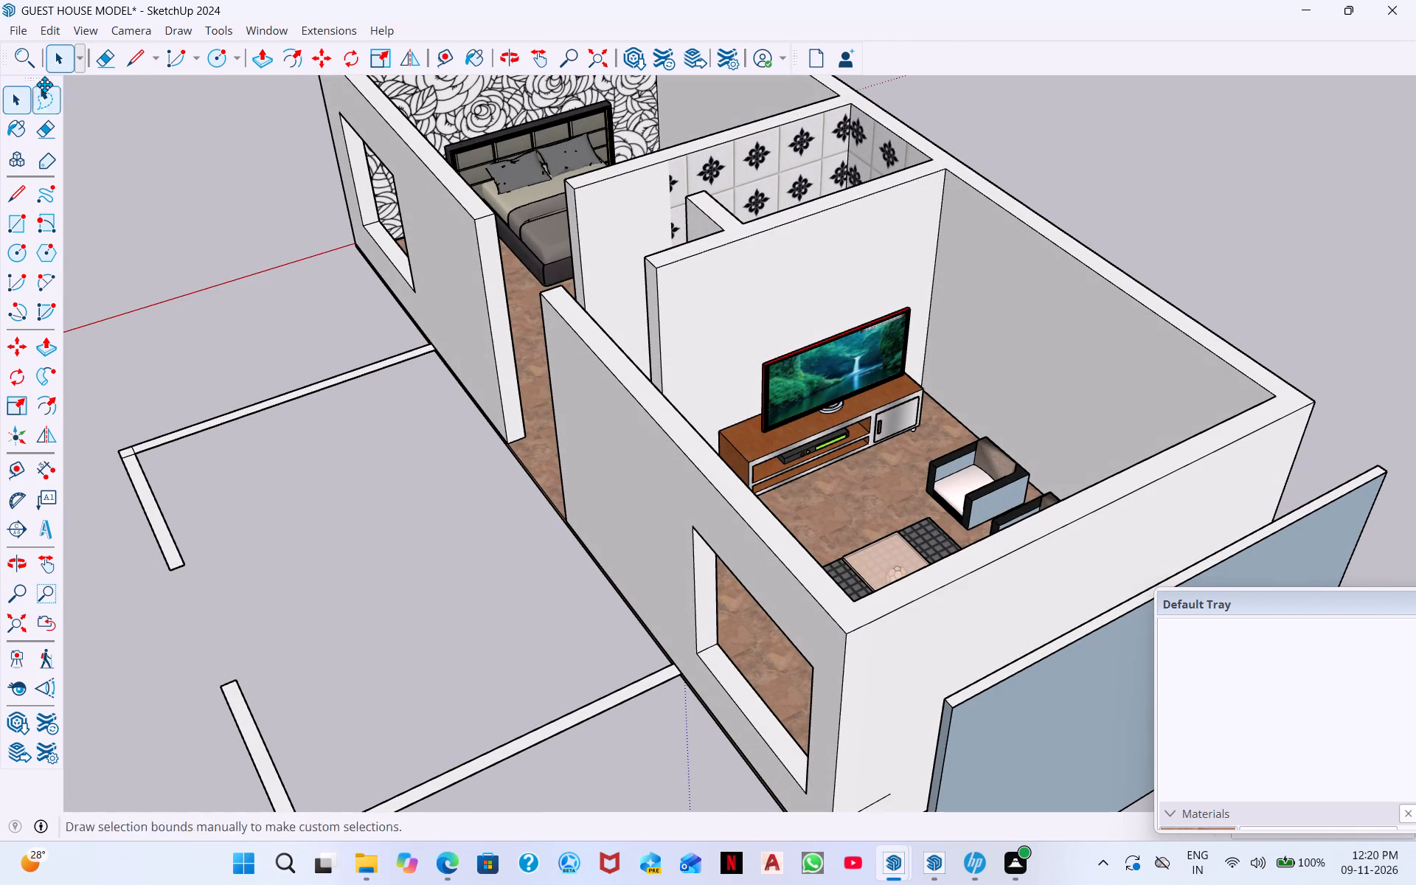
{"action": "left_click", "coordinate": [121, 65]}
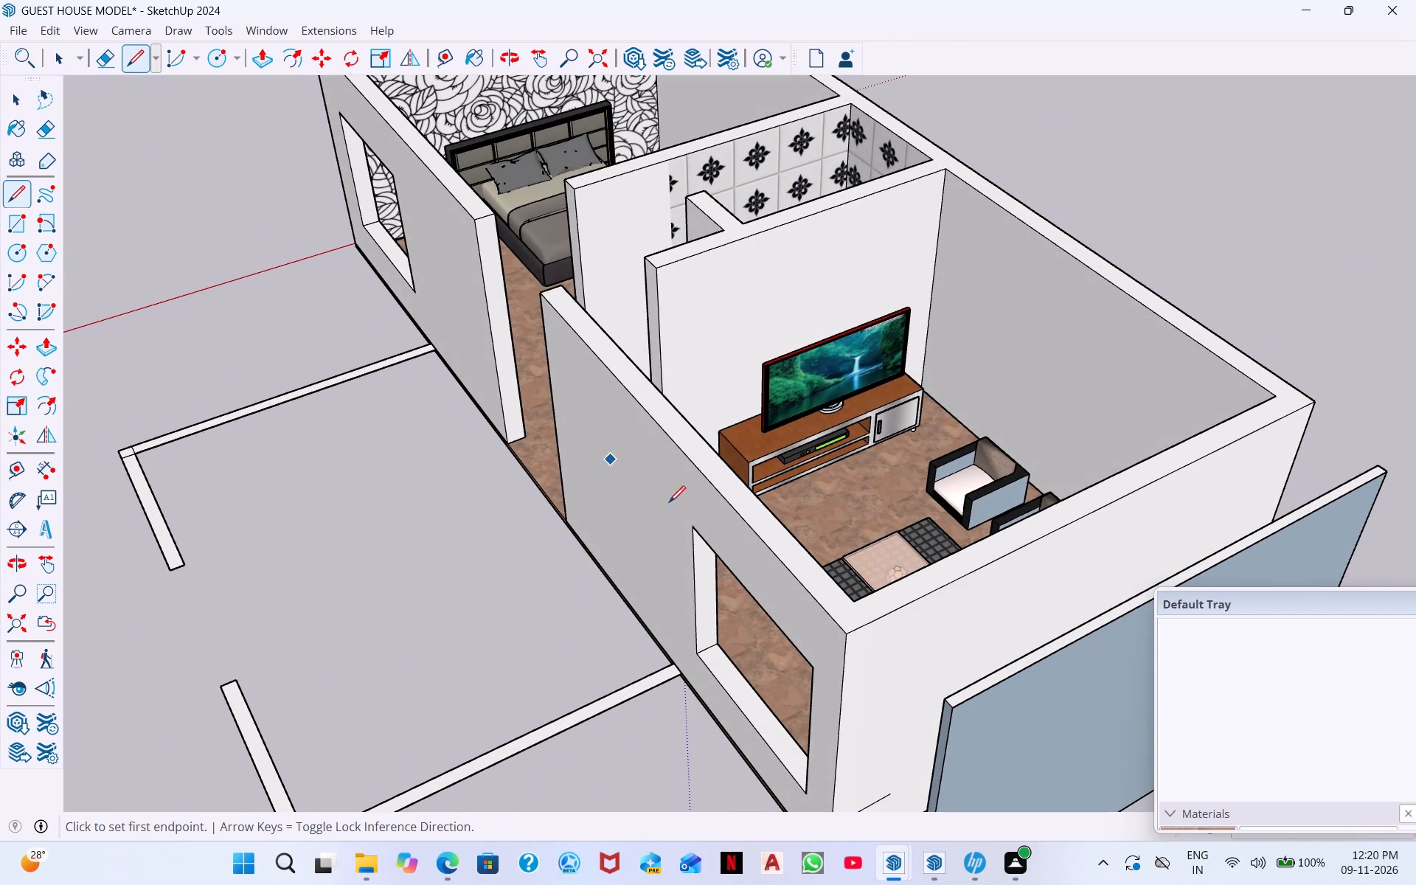
{"action": "left_click_drag", "start_coordinate": [853, 605], "coordinate": [864, 617]}
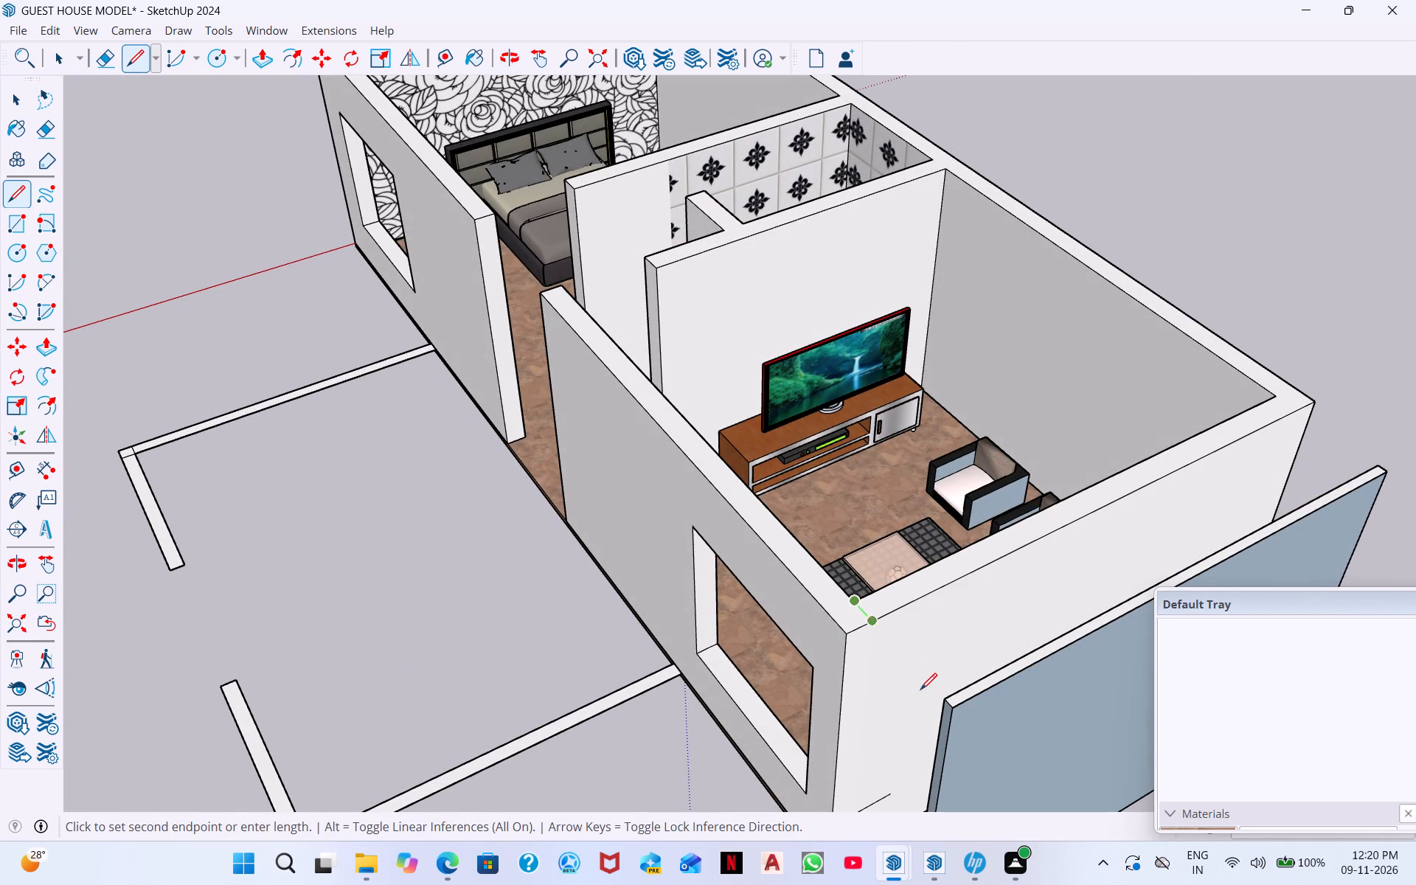
{"action": "left_click", "coordinate": [978, 746]}
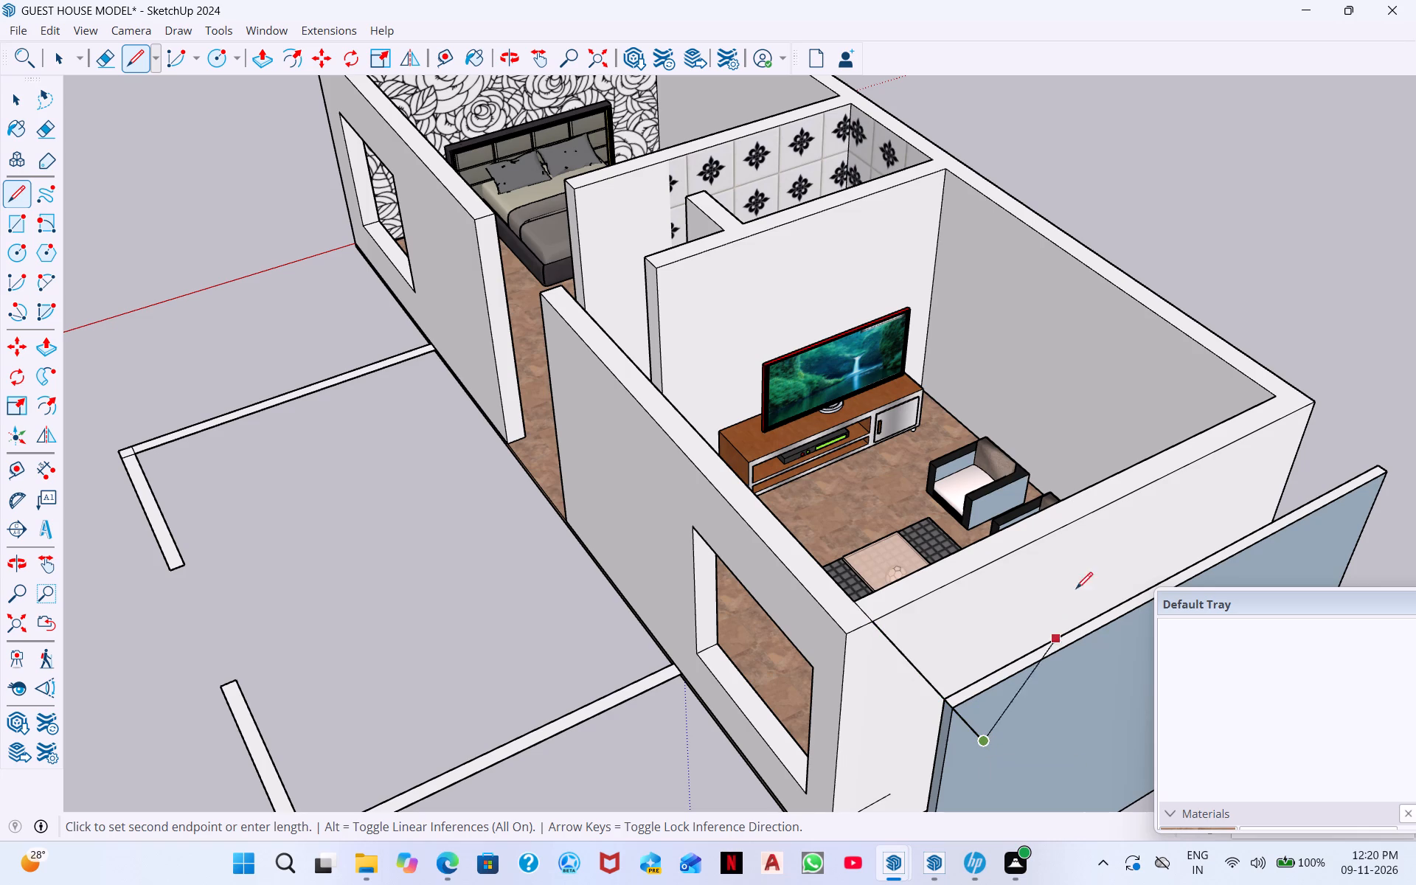
{"action": "key", "text": "Escape"}
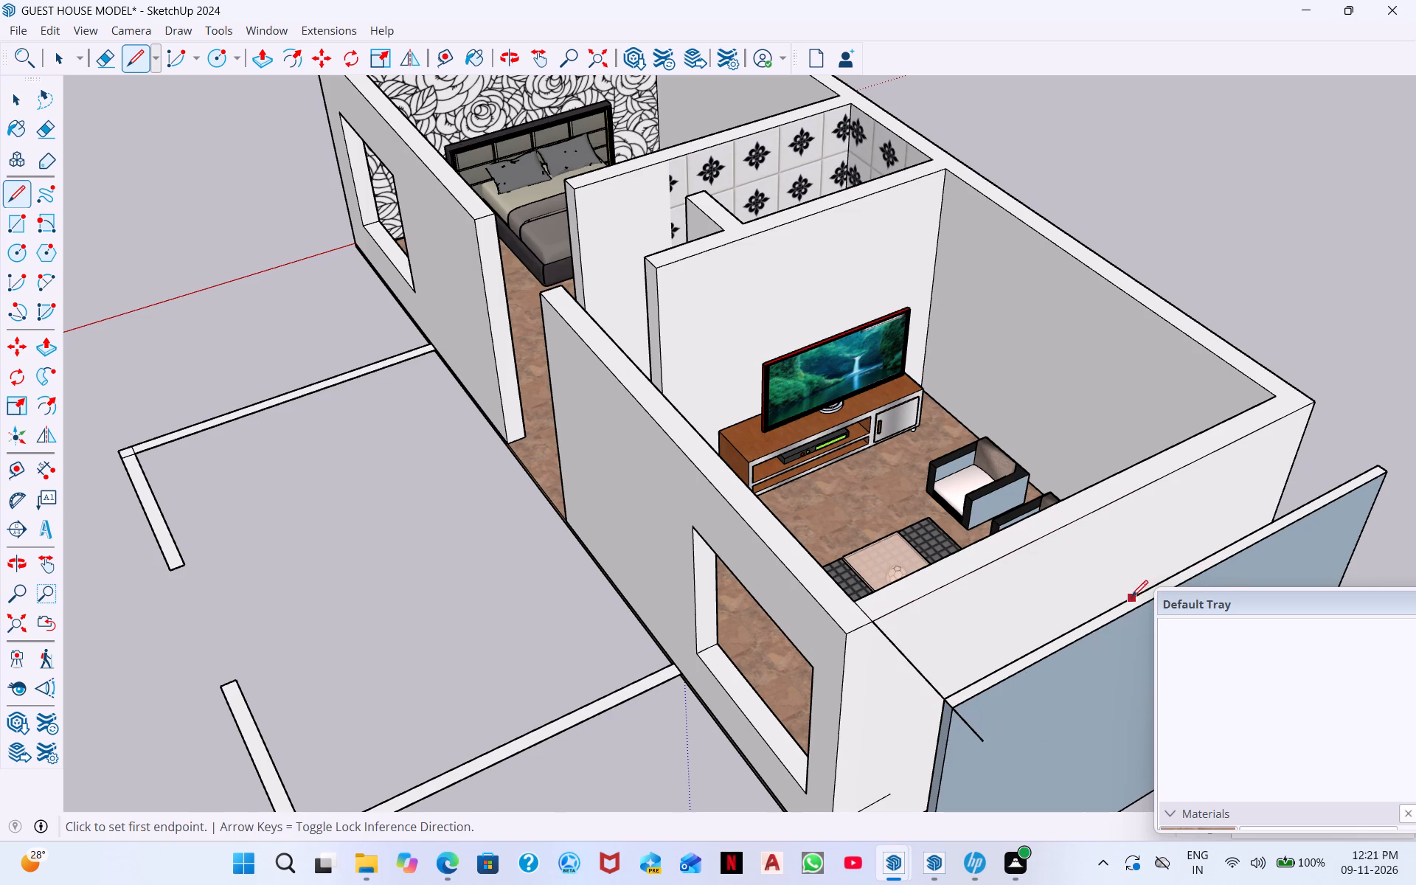
Examine up close how the new line runs across the wall top and meets the outside panel's top corner.
{"action": "middle_click_drag", "start_coordinate": [1128, 600], "coordinate": [971, 747]}
{"action": "middle_click_drag", "start_coordinate": [621, 770], "coordinate": [681, 549]}
{"action": "middle_click_drag", "start_coordinate": [815, 693], "coordinate": [856, 600]}
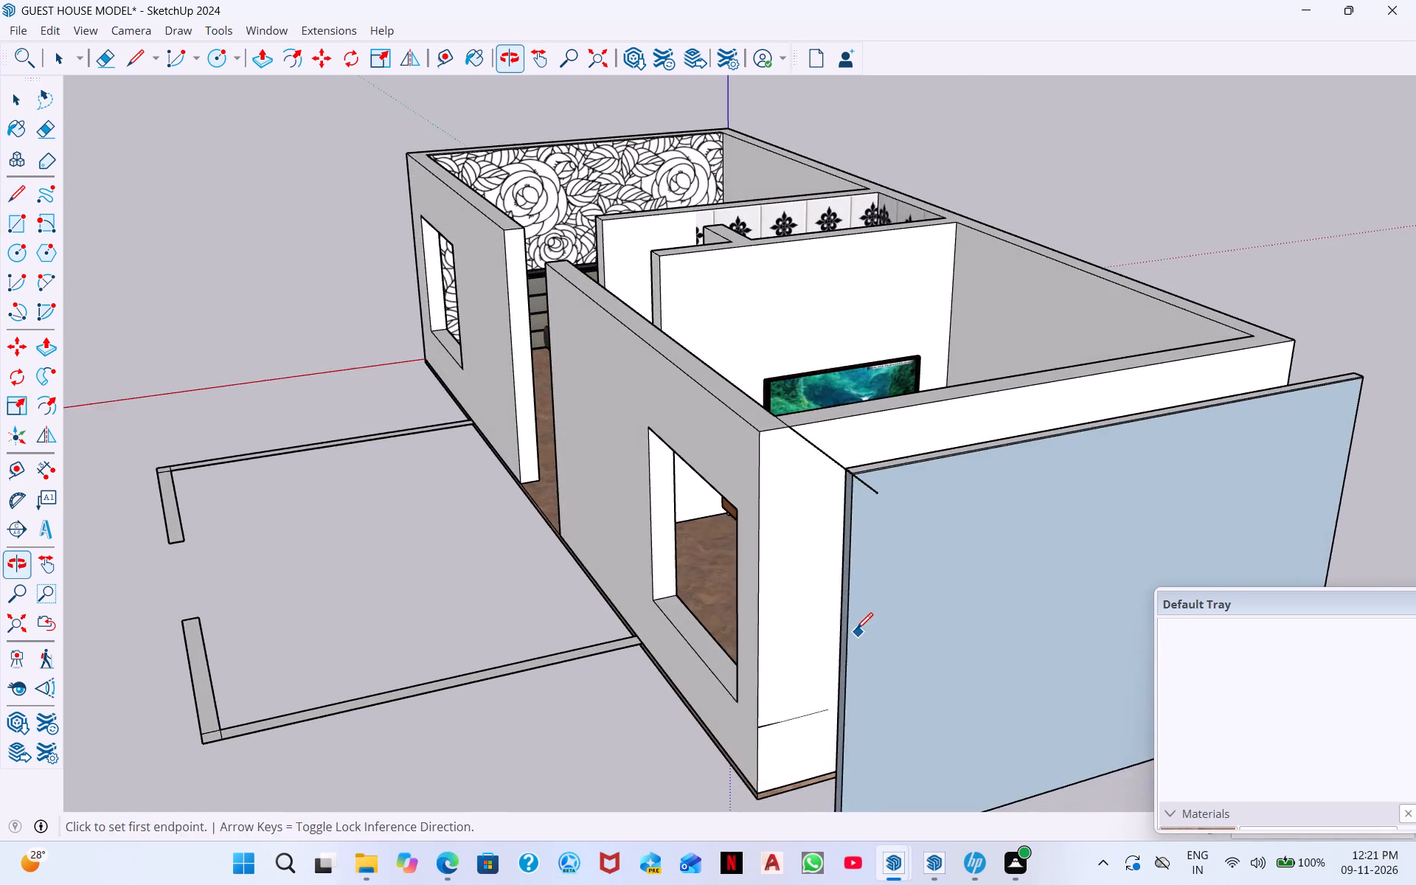
{"action": "middle_click_drag", "start_coordinate": [857, 626], "coordinate": [887, 534]}
{"action": "scroll", "coordinate": [890, 521], "scroll_direction": "up", "scroll_amount": 4}
{"action": "scroll", "coordinate": [853, 369], "scroll_direction": "up", "scroll_amount": 3}
{"action": "scroll", "coordinate": [837, 257], "scroll_direction": "up", "scroll_amount": 2}
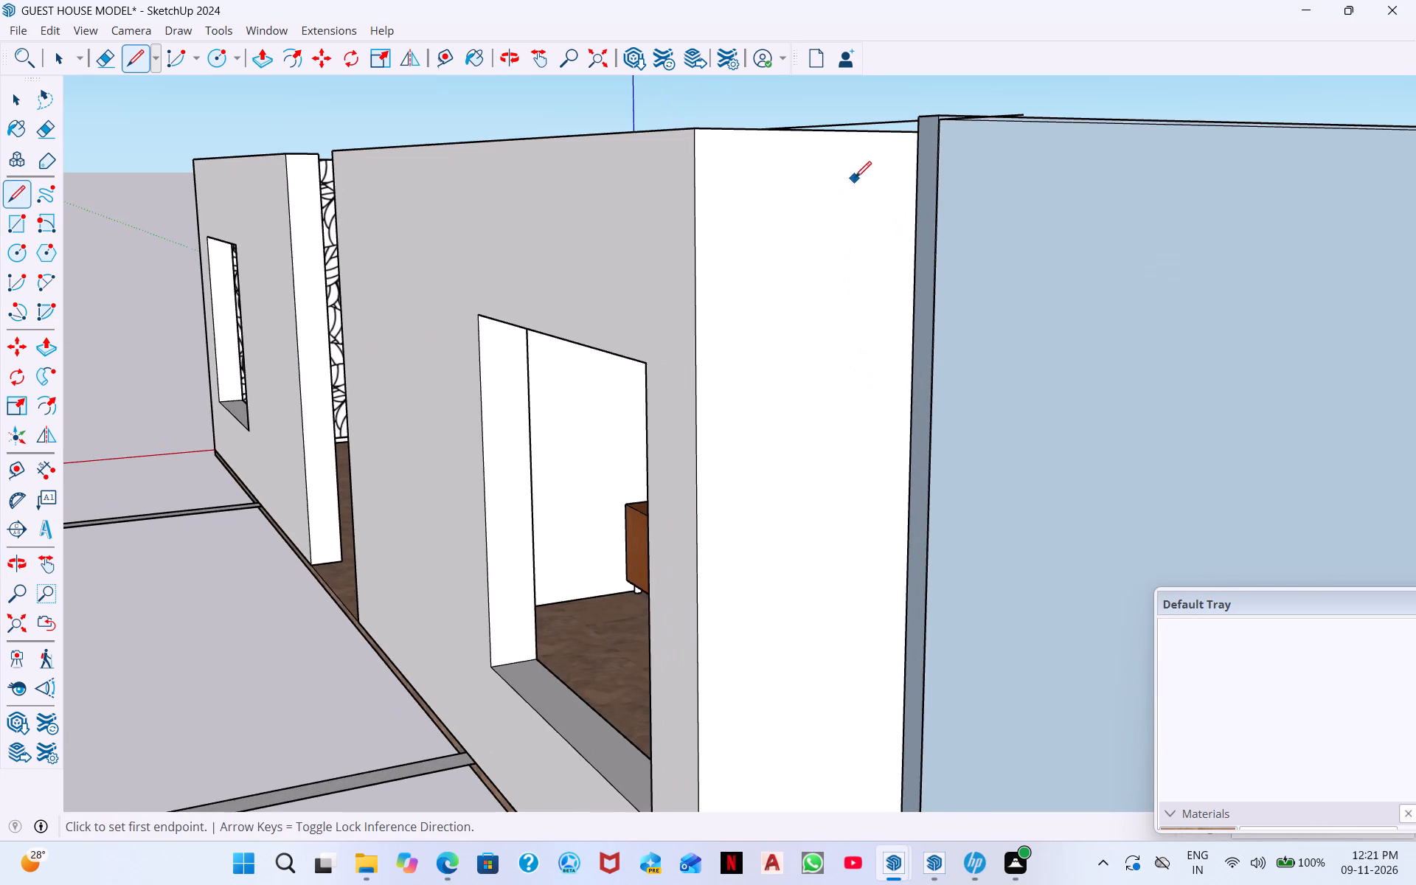
{"action": "scroll", "coordinate": [930, 122], "scroll_direction": "up", "scroll_amount": 14}
{"action": "middle_click_drag", "start_coordinate": [1035, 173], "coordinate": [1035, 234]}
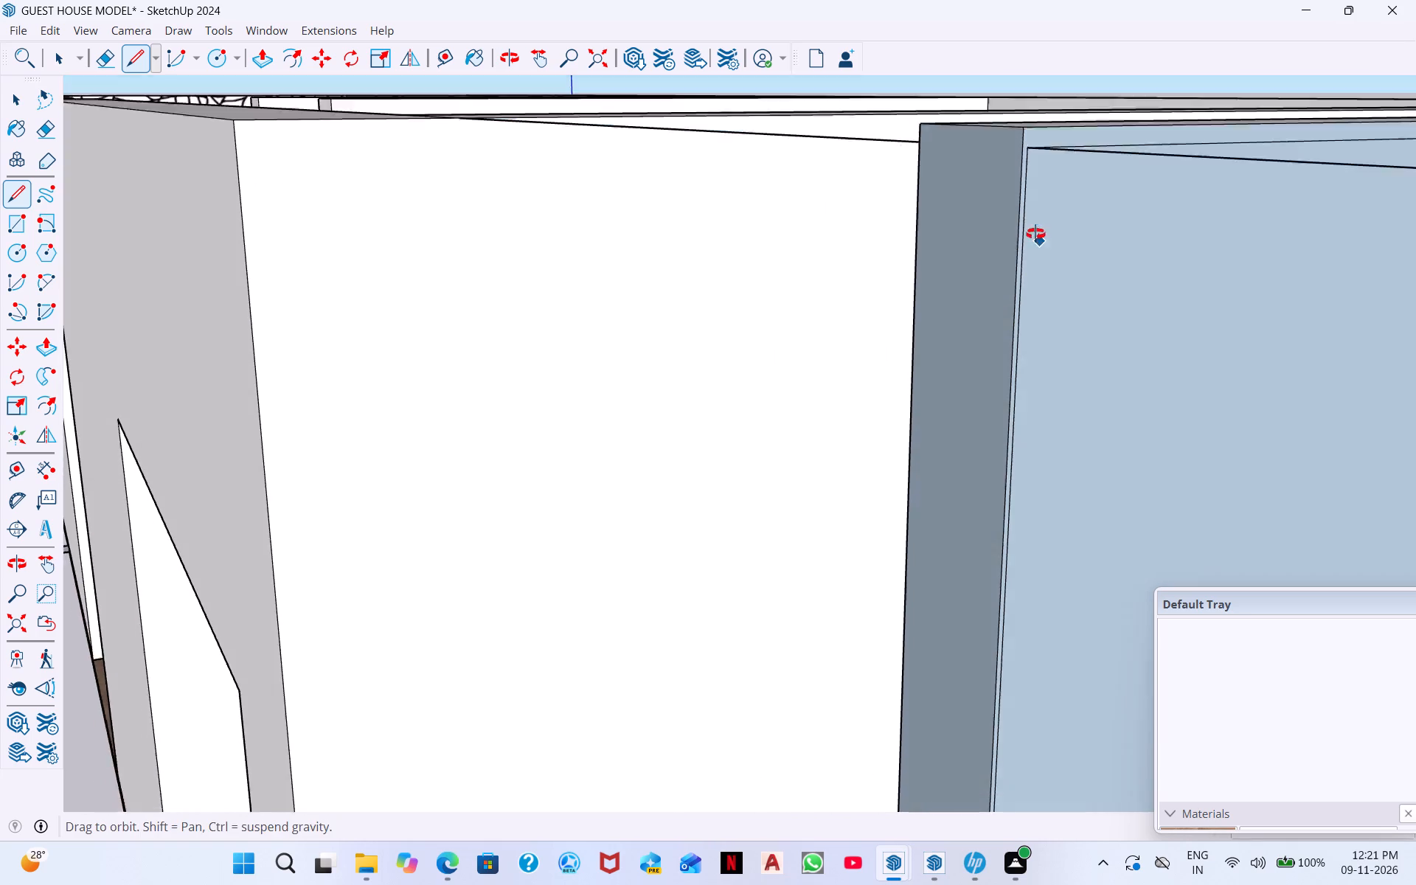
{"action": "middle_click_drag", "start_coordinate": [1035, 234], "coordinate": [1021, 291]}
{"action": "scroll", "coordinate": [1021, 302], "scroll_direction": "up", "scroll_amount": 5}
{"action": "scroll", "coordinate": [1003, 404], "scroll_direction": "down", "scroll_amount": 5}
{"action": "scroll", "coordinate": [943, 410], "scroll_direction": "down", "scroll_amount": 4}
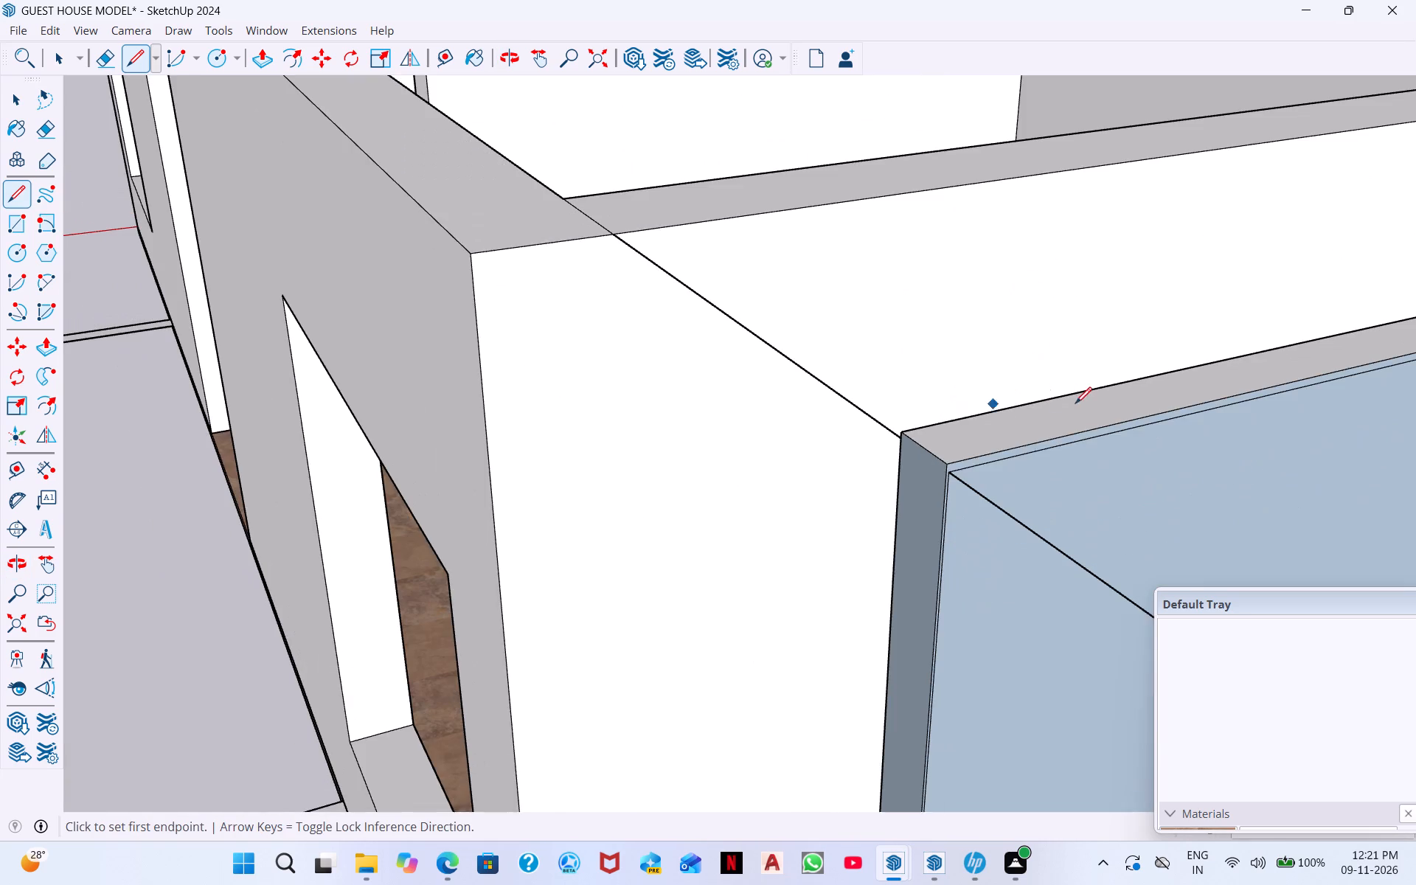
{"action": "scroll", "coordinate": [1072, 403], "scroll_direction": "down", "scroll_amount": 1}
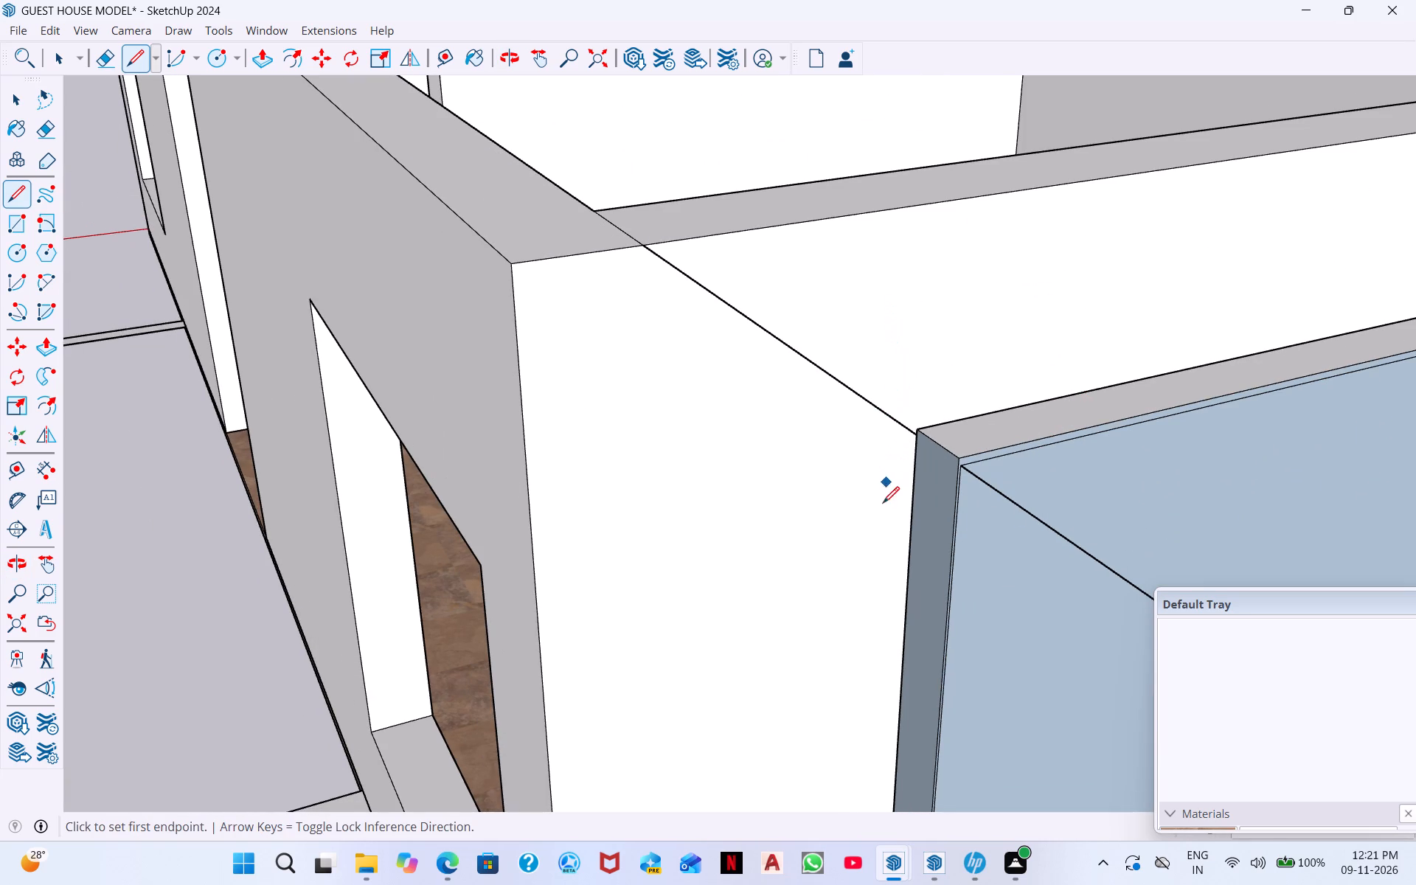
Draw a matching line along the green axis from the end wall's other top inner corner outward past the outside panel.
{"action": "middle_click_drag", "start_coordinate": [942, 279], "coordinate": [1017, 411]}
{"action": "scroll", "coordinate": [1122, 237], "scroll_direction": "down", "scroll_amount": 13}
{"action": "middle_click_drag", "start_coordinate": [1045, 279], "coordinate": [885, 298]}
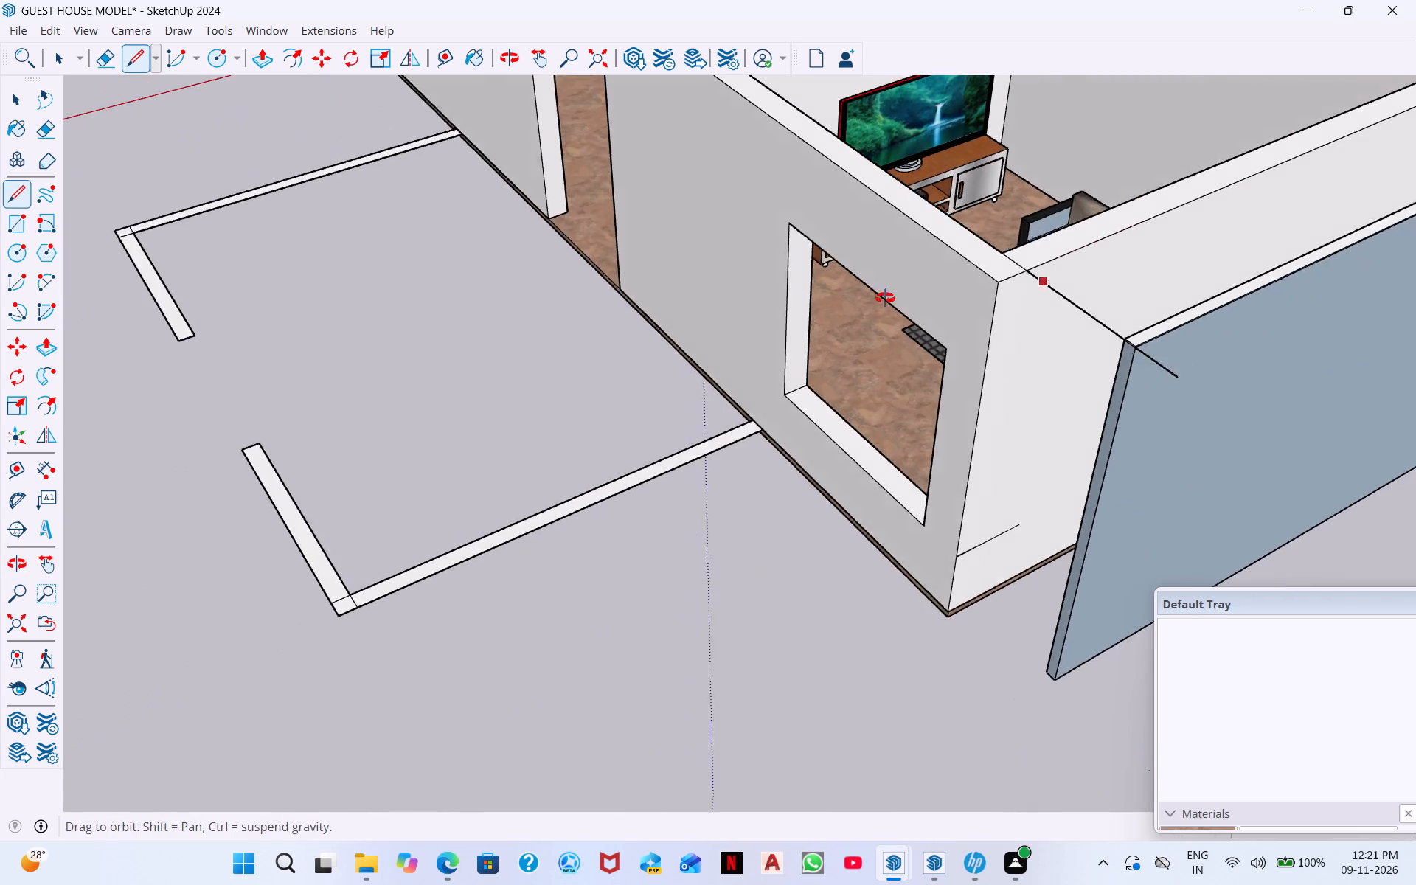
{"action": "middle_click_drag", "start_coordinate": [885, 298], "coordinate": [234, 153]}
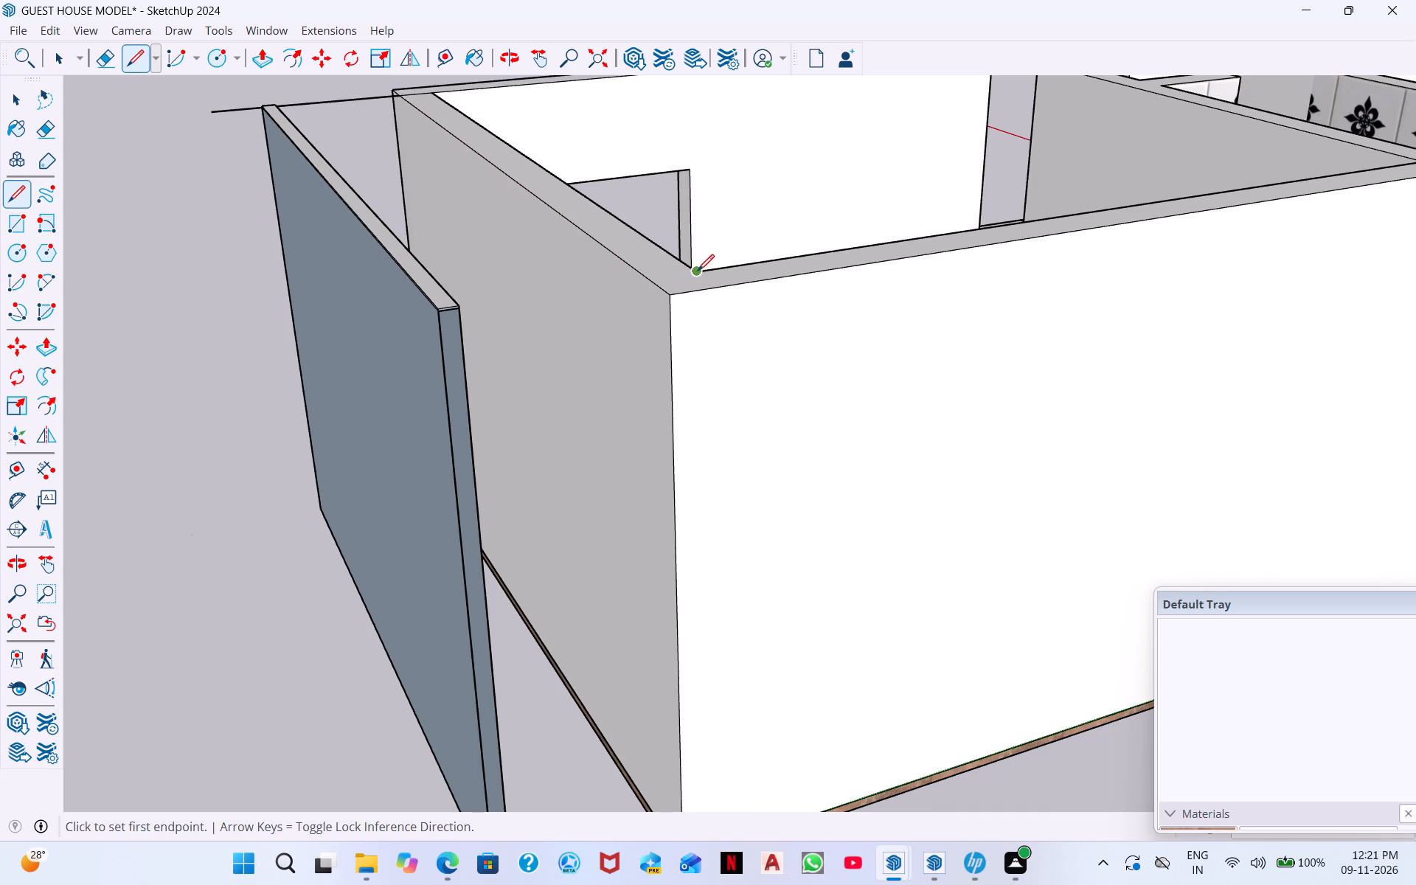
{"action": "left_click", "coordinate": [696, 271]}
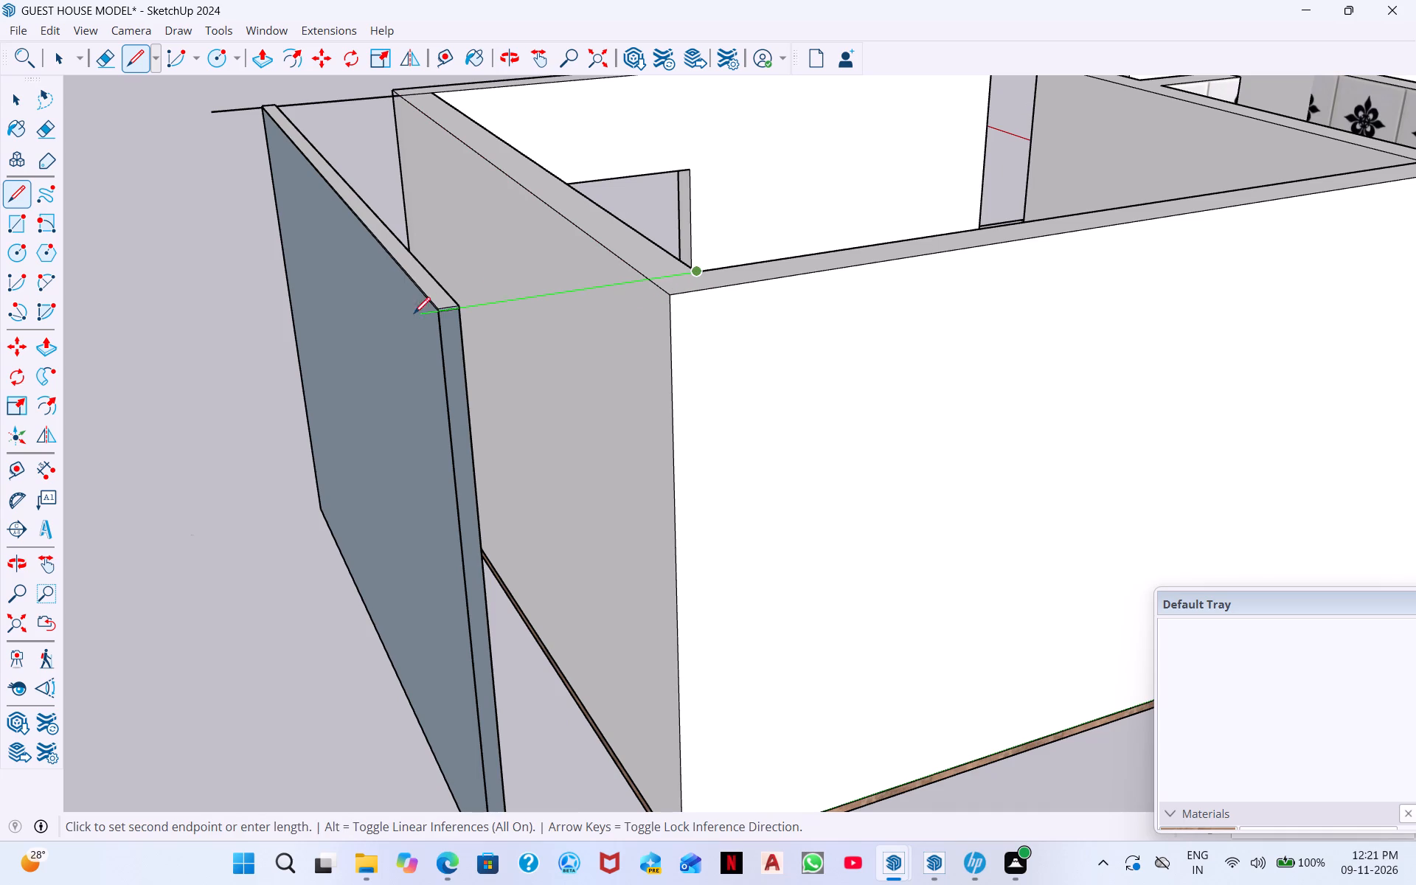
{"action": "left_click", "coordinate": [400, 318]}
{"action": "scroll", "coordinate": [551, 305], "scroll_direction": "up", "scroll_amount": 5}
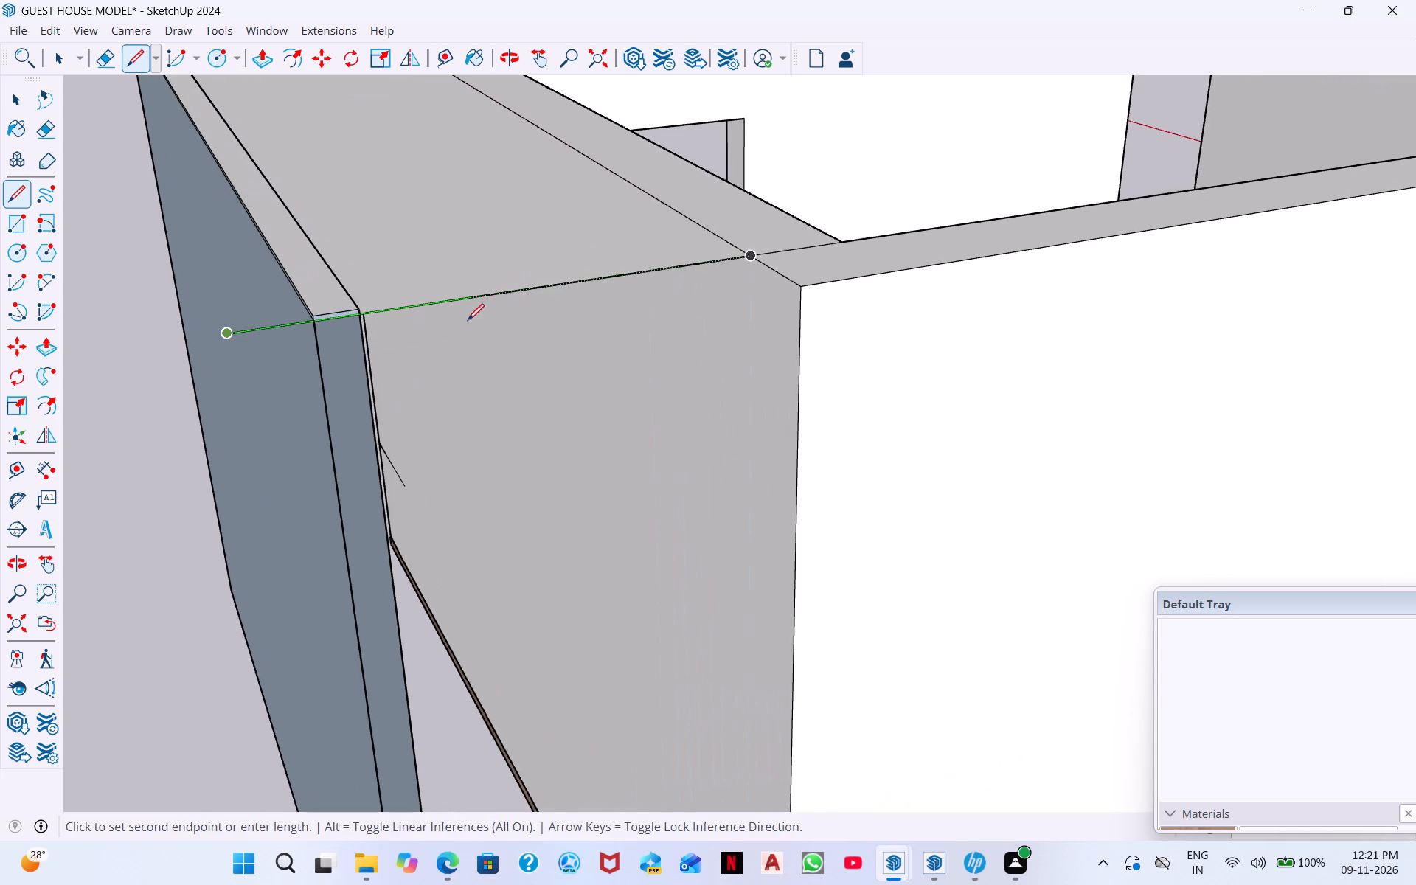
{"action": "scroll", "coordinate": [465, 324], "scroll_direction": "up", "scroll_amount": 5}
{"action": "scroll", "coordinate": [293, 333], "scroll_direction": "down", "scroll_amount": 8}
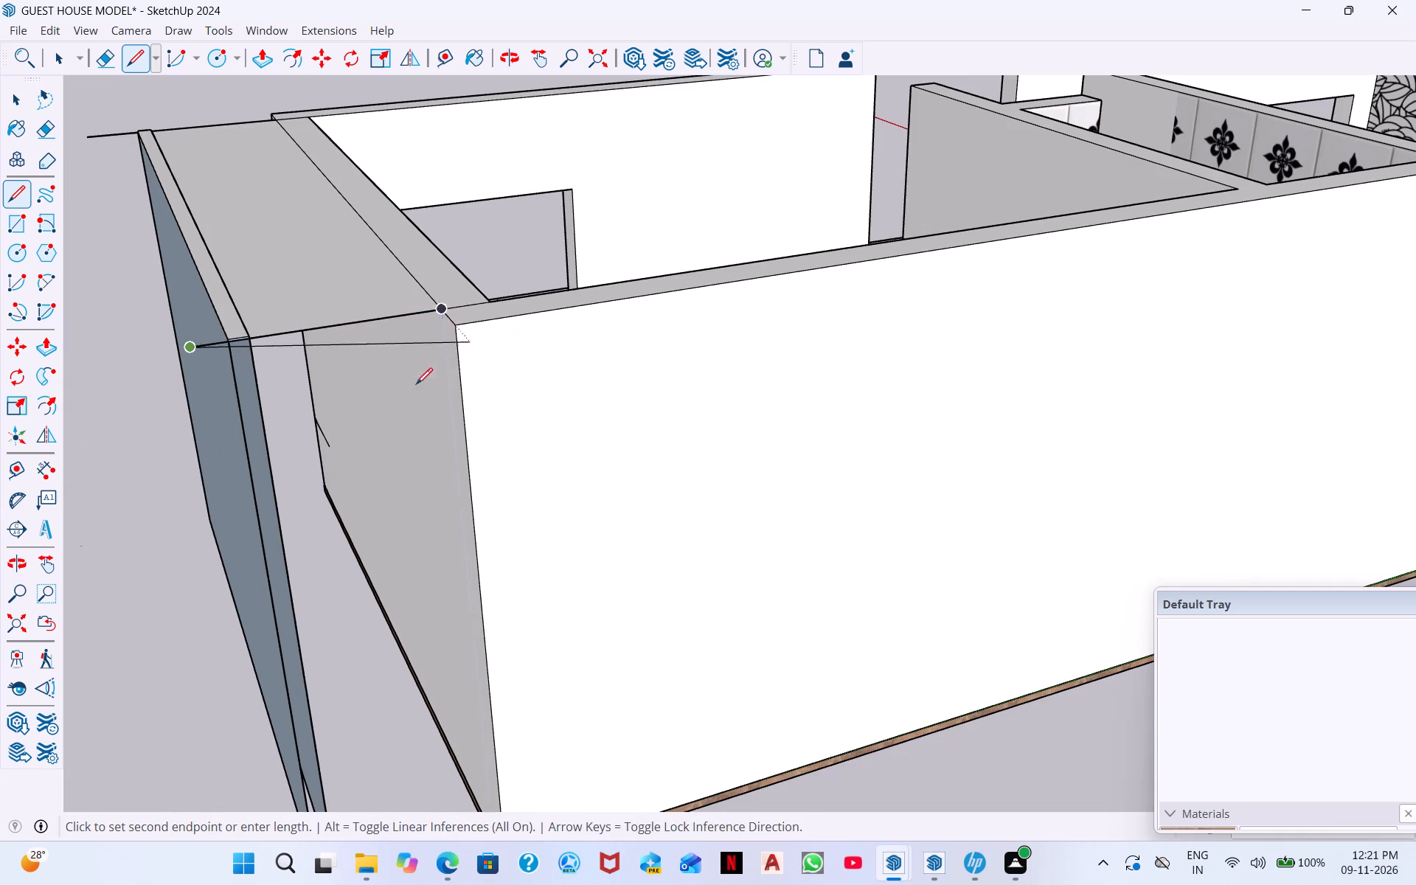
{"action": "key", "text": "Escape"}
Draw a base line along the green axis from the bottom corner of the windowless long wall outward past the outside panel.
{"action": "scroll", "coordinate": [280, 499], "scroll_direction": "down", "scroll_amount": 1}
{"action": "middle_click_drag", "start_coordinate": [276, 504], "coordinate": [238, 346]}
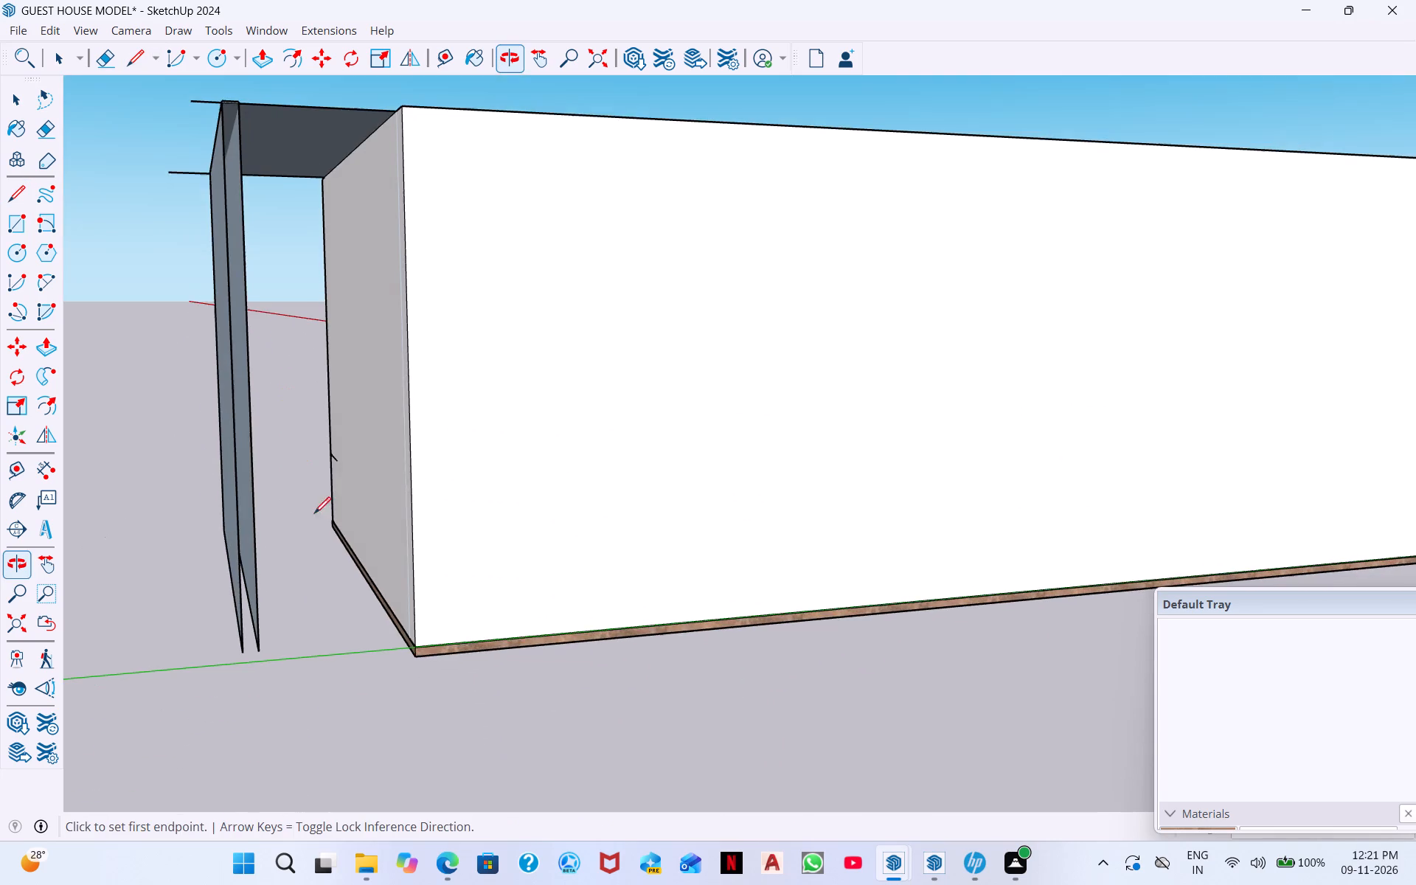
{"action": "scroll", "coordinate": [344, 524], "scroll_direction": "up", "scroll_amount": 5}
{"action": "scroll", "coordinate": [288, 580], "scroll_direction": "down", "scroll_amount": 3}
{"action": "middle_click_drag", "start_coordinate": [282, 788], "coordinate": [265, 634]}
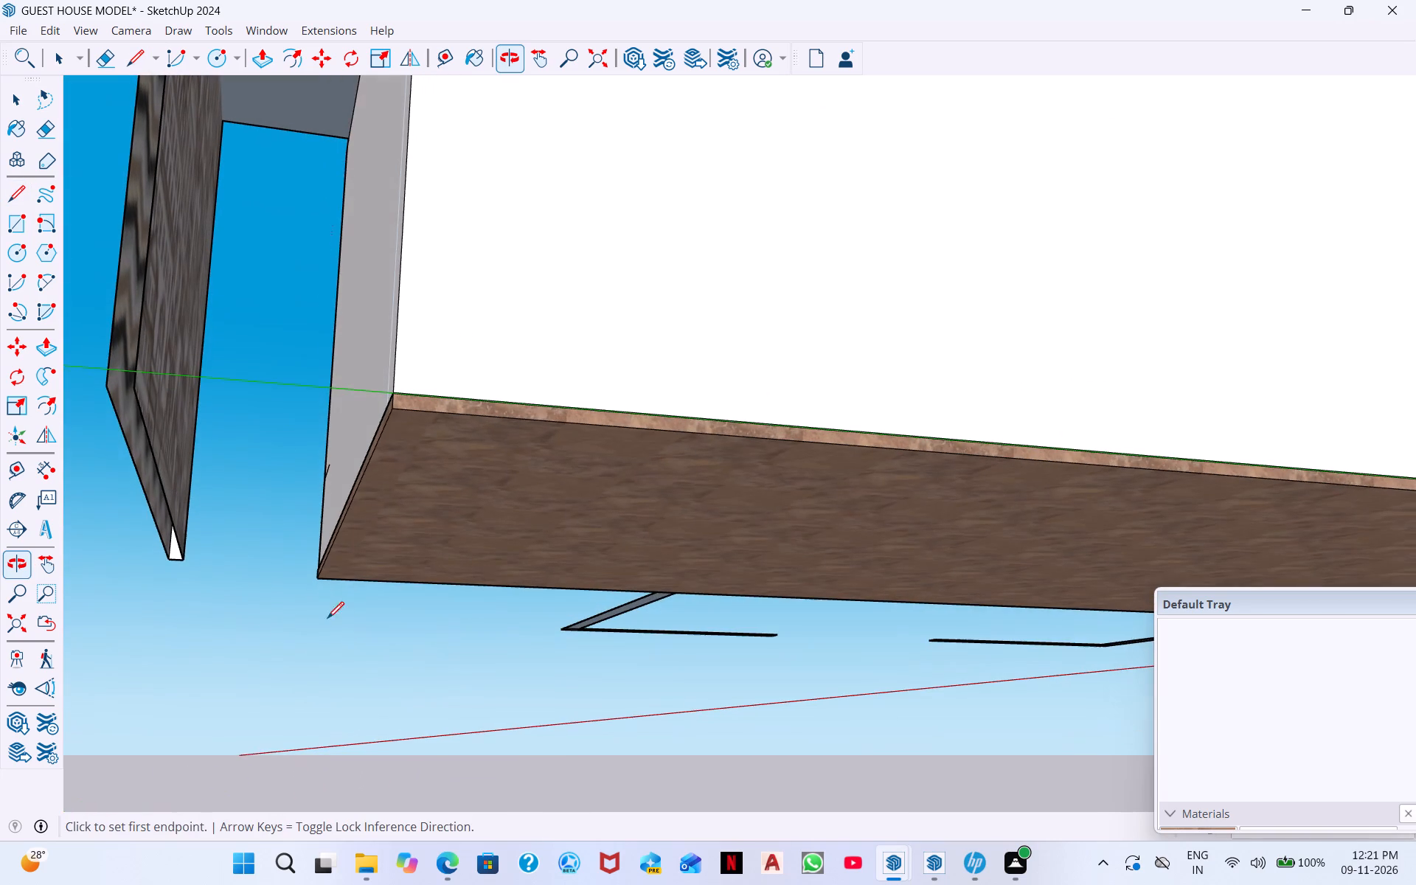
{"action": "left_click", "coordinate": [394, 391]}
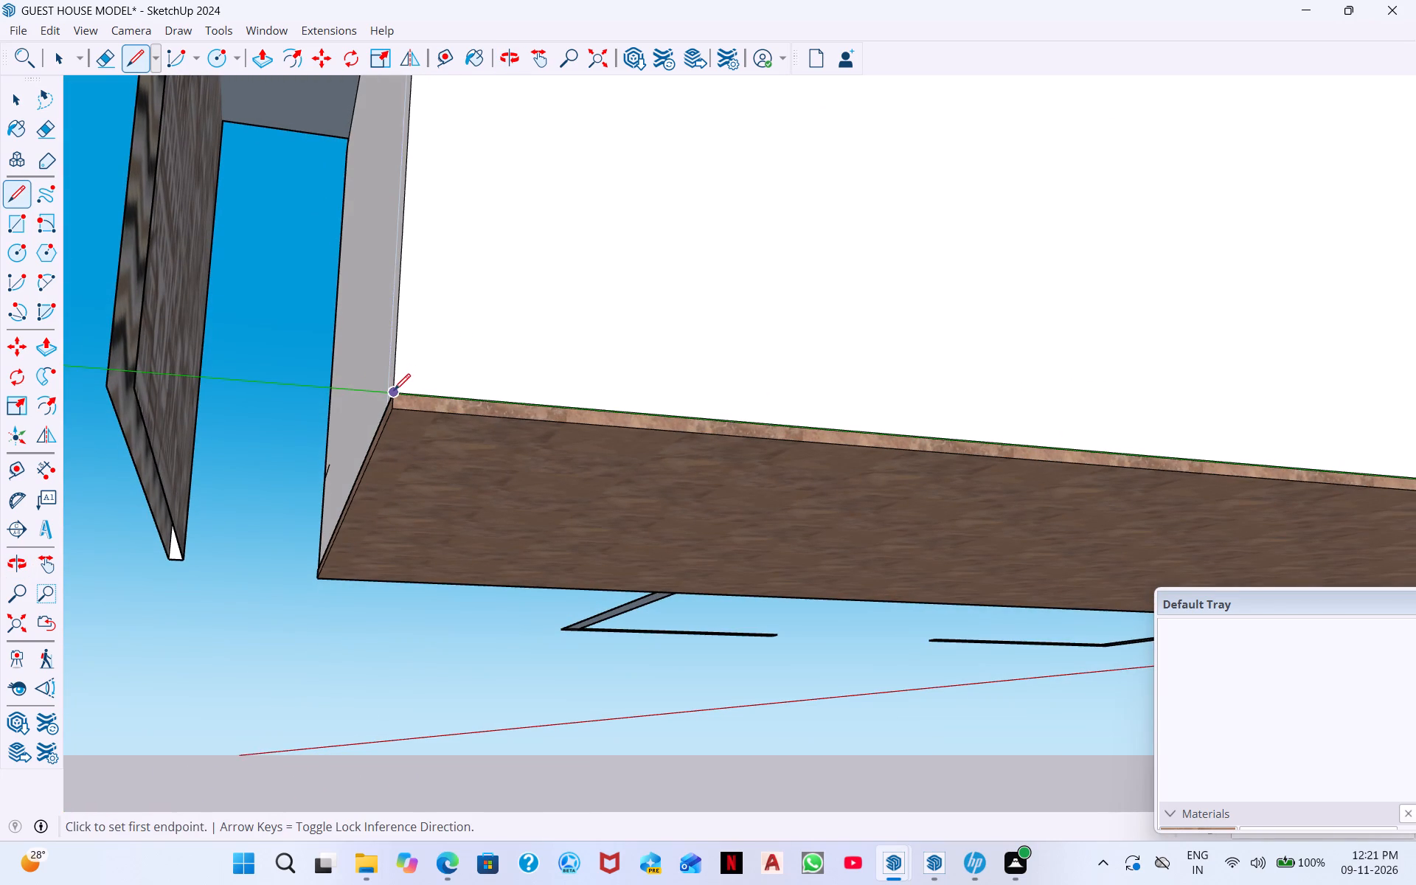
{"action": "left_click", "coordinate": [94, 361]}
{"action": "middle_click_drag", "start_coordinate": [91, 361], "coordinate": [239, 392]}
{"action": "scroll", "coordinate": [224, 392], "scroll_direction": "down", "scroll_amount": 1}
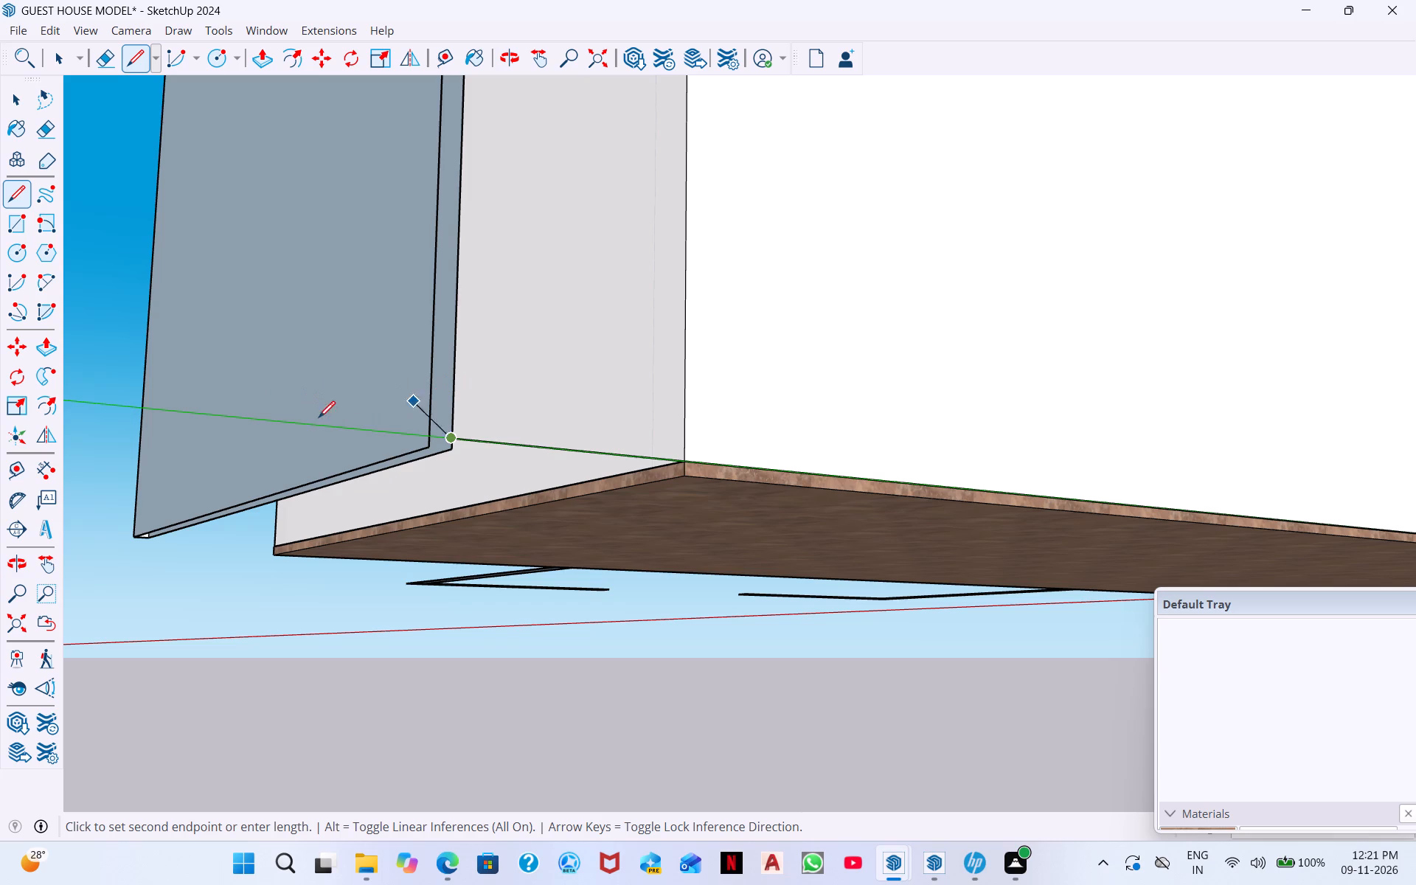
{"action": "left_click", "coordinate": [352, 429]}
Draw a 9" line along the red axis from the base line's outer end beyond the outside panel.
{"action": "middle_click_drag", "start_coordinate": [283, 462], "coordinate": [407, 561]}
{"action": "scroll", "coordinate": [560, 538], "scroll_direction": "down", "scroll_amount": 1}
{"action": "middle_click_drag", "start_coordinate": [561, 538], "coordinate": [677, 614]}
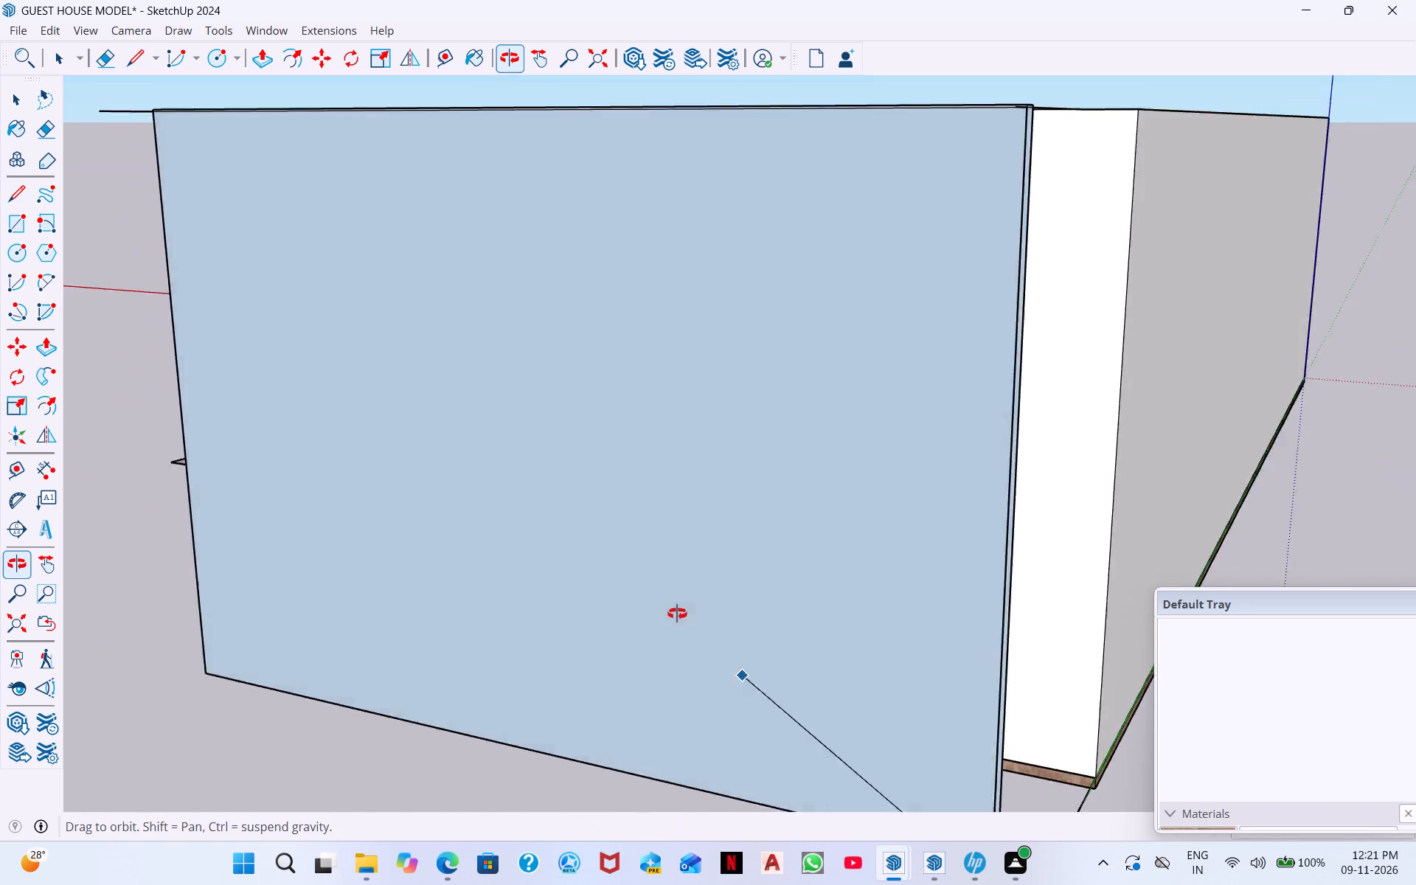
{"action": "middle_click_drag", "start_coordinate": [677, 614], "coordinate": [707, 552]}
{"action": "scroll", "coordinate": [707, 552], "scroll_direction": "down", "scroll_amount": 3}
{"action": "middle_click", "coordinate": [707, 552]}
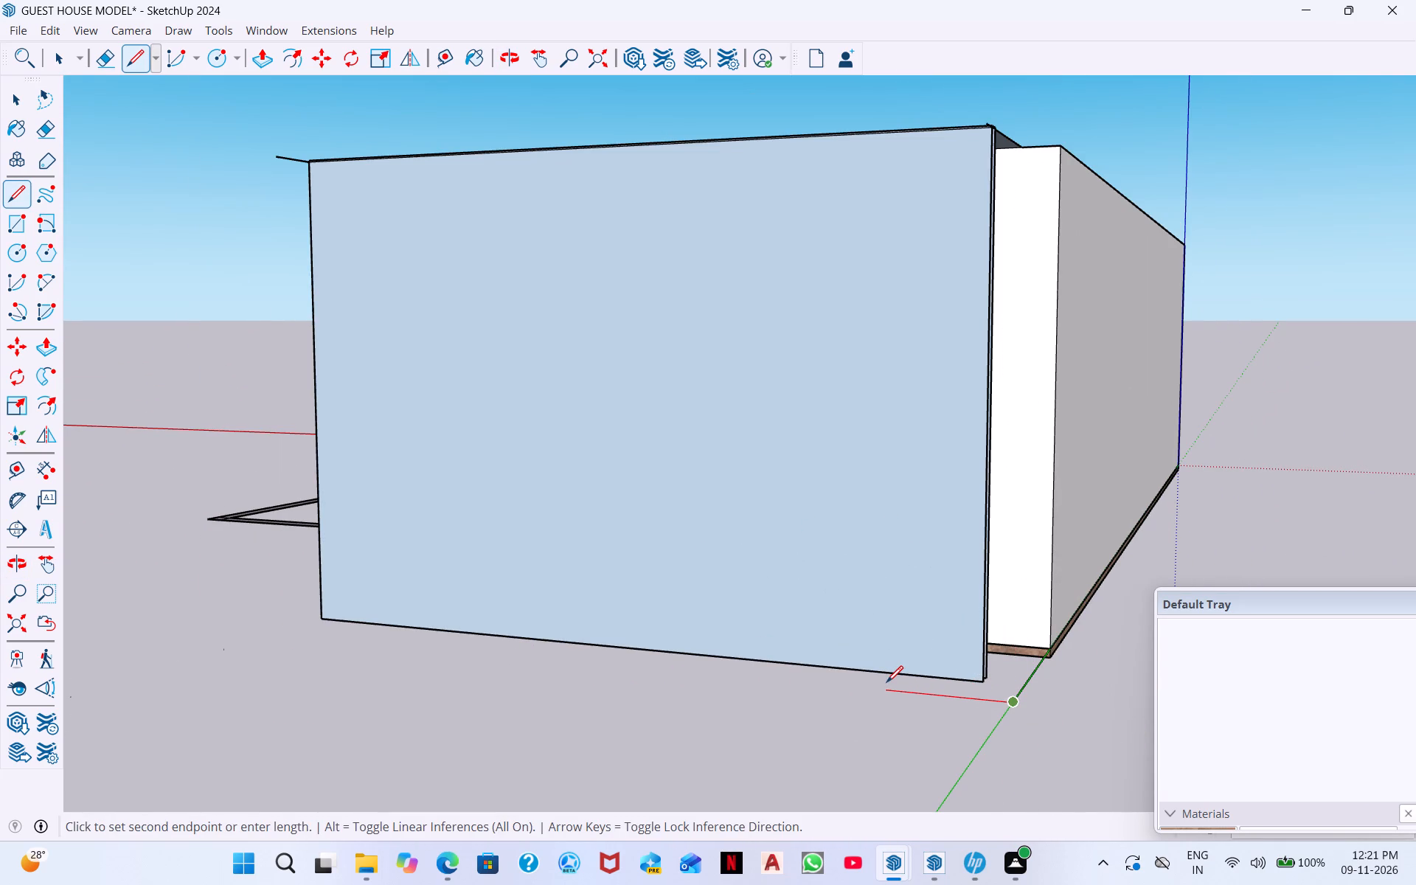
{"action": "key", "text": "9"}
{"action": "key", "text": "shift+quotedbl"}
{"action": "key", "text": "Return"}
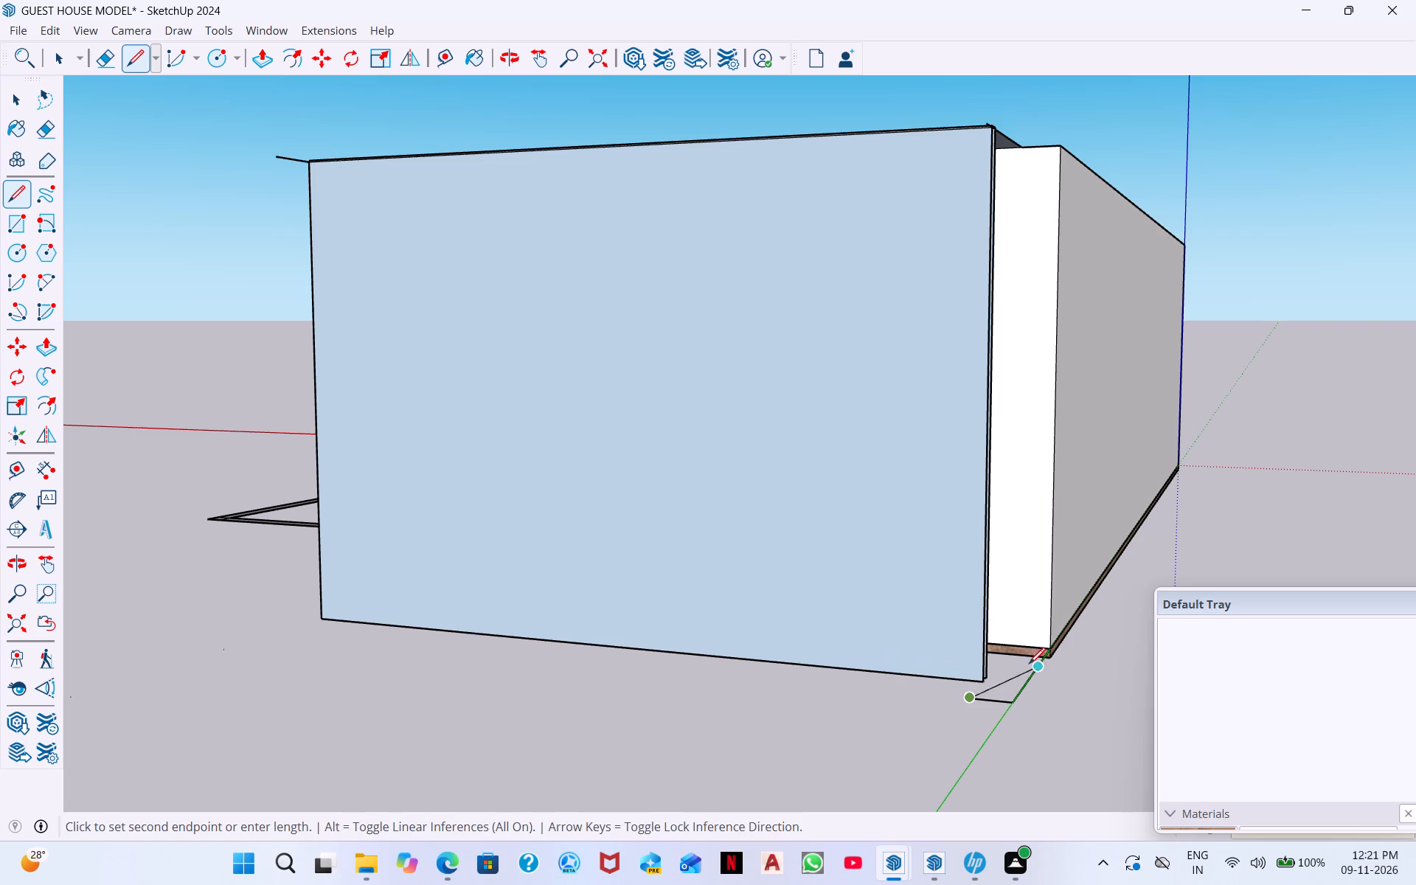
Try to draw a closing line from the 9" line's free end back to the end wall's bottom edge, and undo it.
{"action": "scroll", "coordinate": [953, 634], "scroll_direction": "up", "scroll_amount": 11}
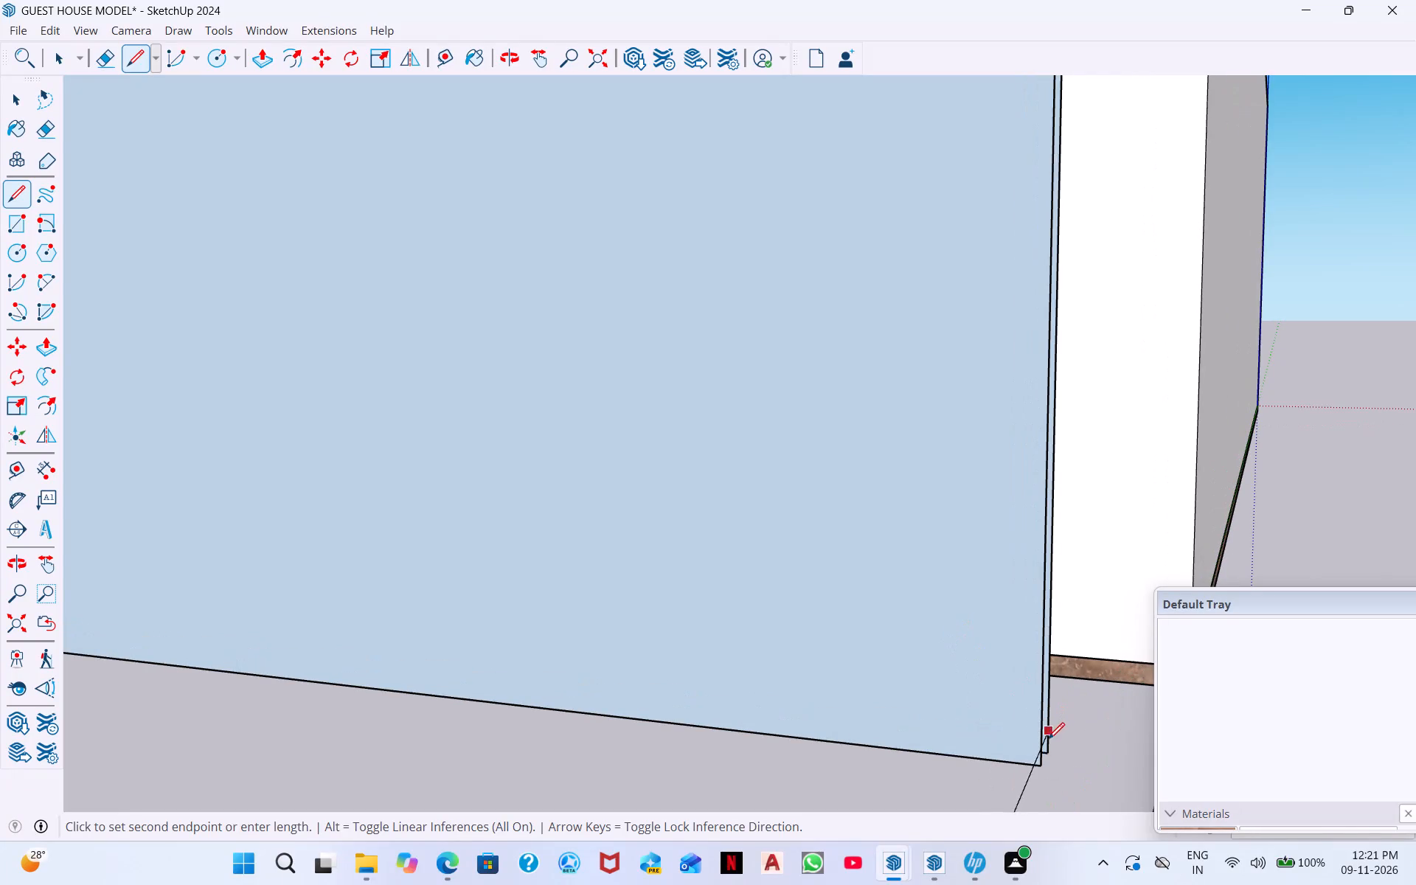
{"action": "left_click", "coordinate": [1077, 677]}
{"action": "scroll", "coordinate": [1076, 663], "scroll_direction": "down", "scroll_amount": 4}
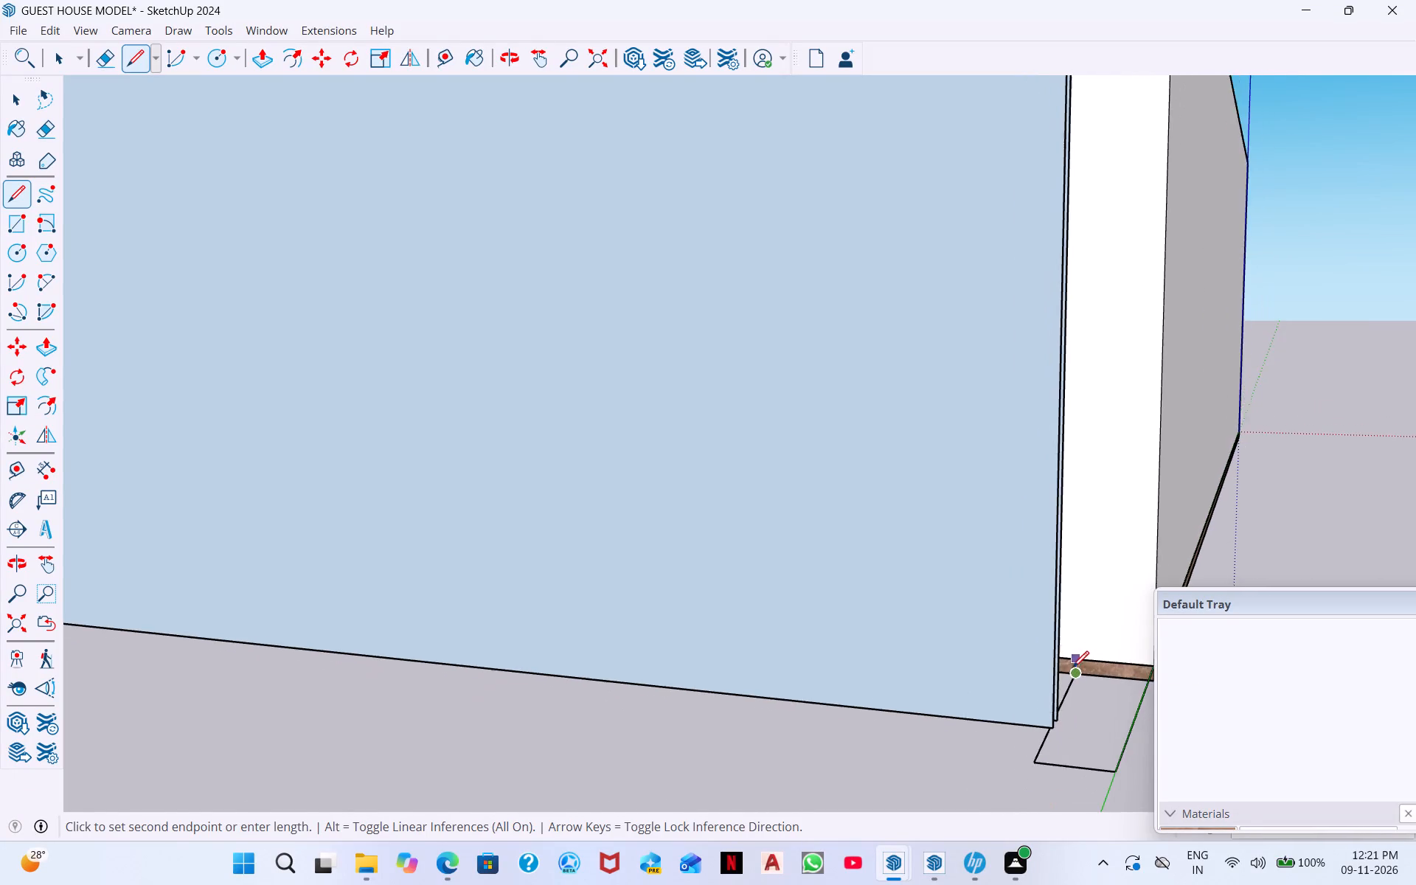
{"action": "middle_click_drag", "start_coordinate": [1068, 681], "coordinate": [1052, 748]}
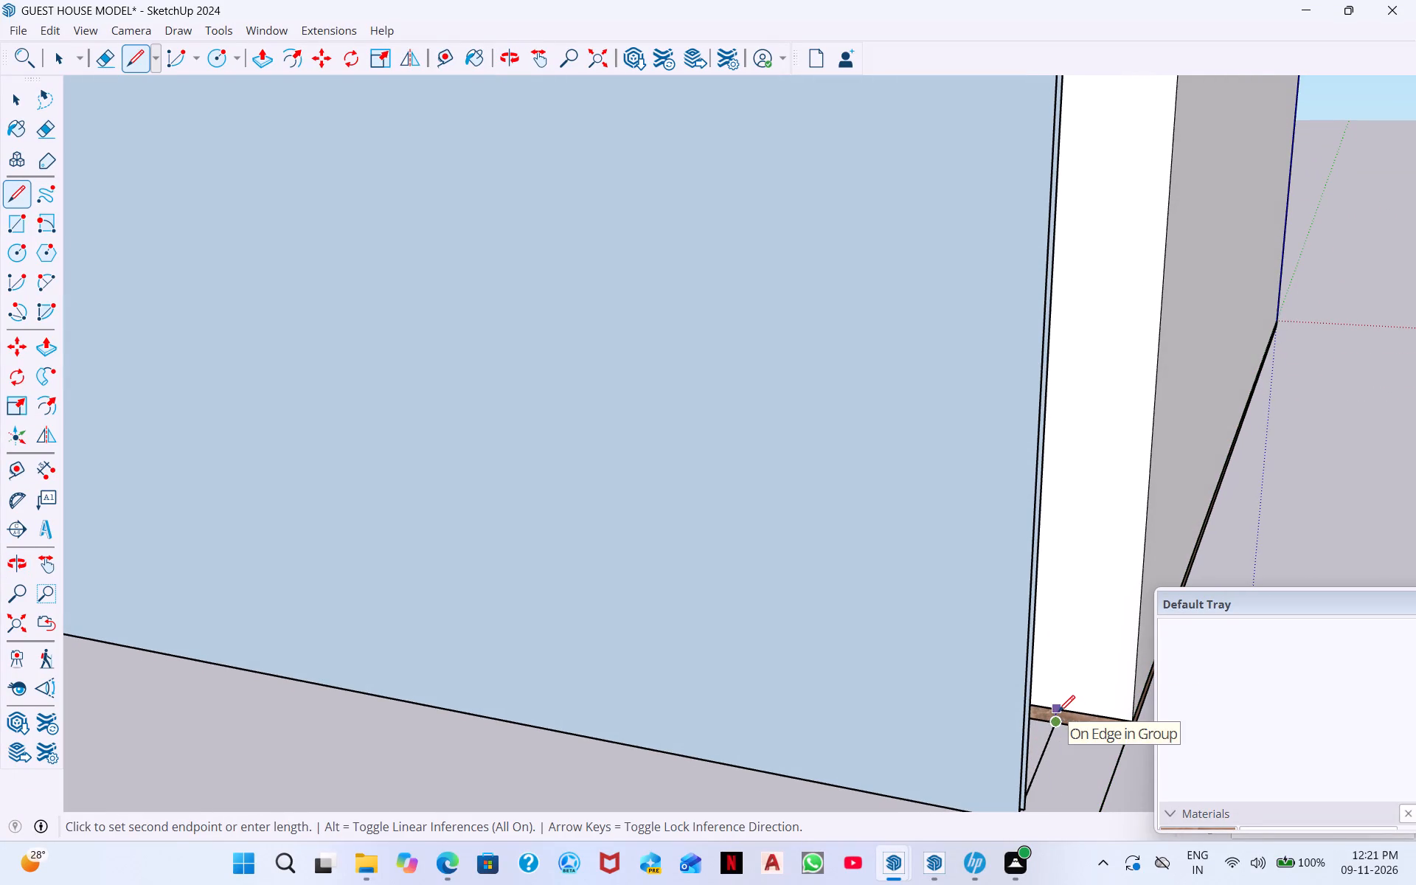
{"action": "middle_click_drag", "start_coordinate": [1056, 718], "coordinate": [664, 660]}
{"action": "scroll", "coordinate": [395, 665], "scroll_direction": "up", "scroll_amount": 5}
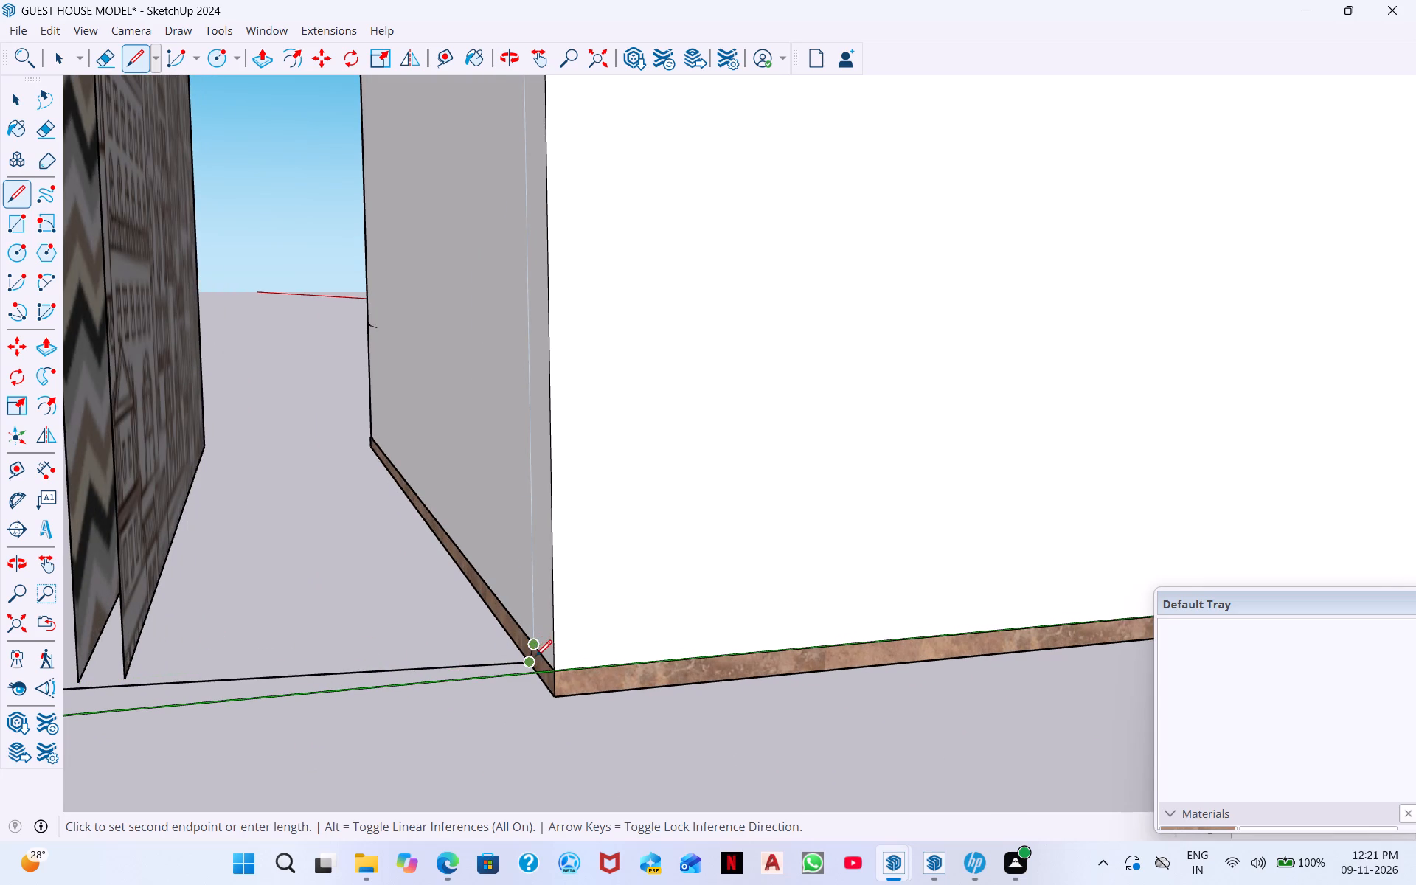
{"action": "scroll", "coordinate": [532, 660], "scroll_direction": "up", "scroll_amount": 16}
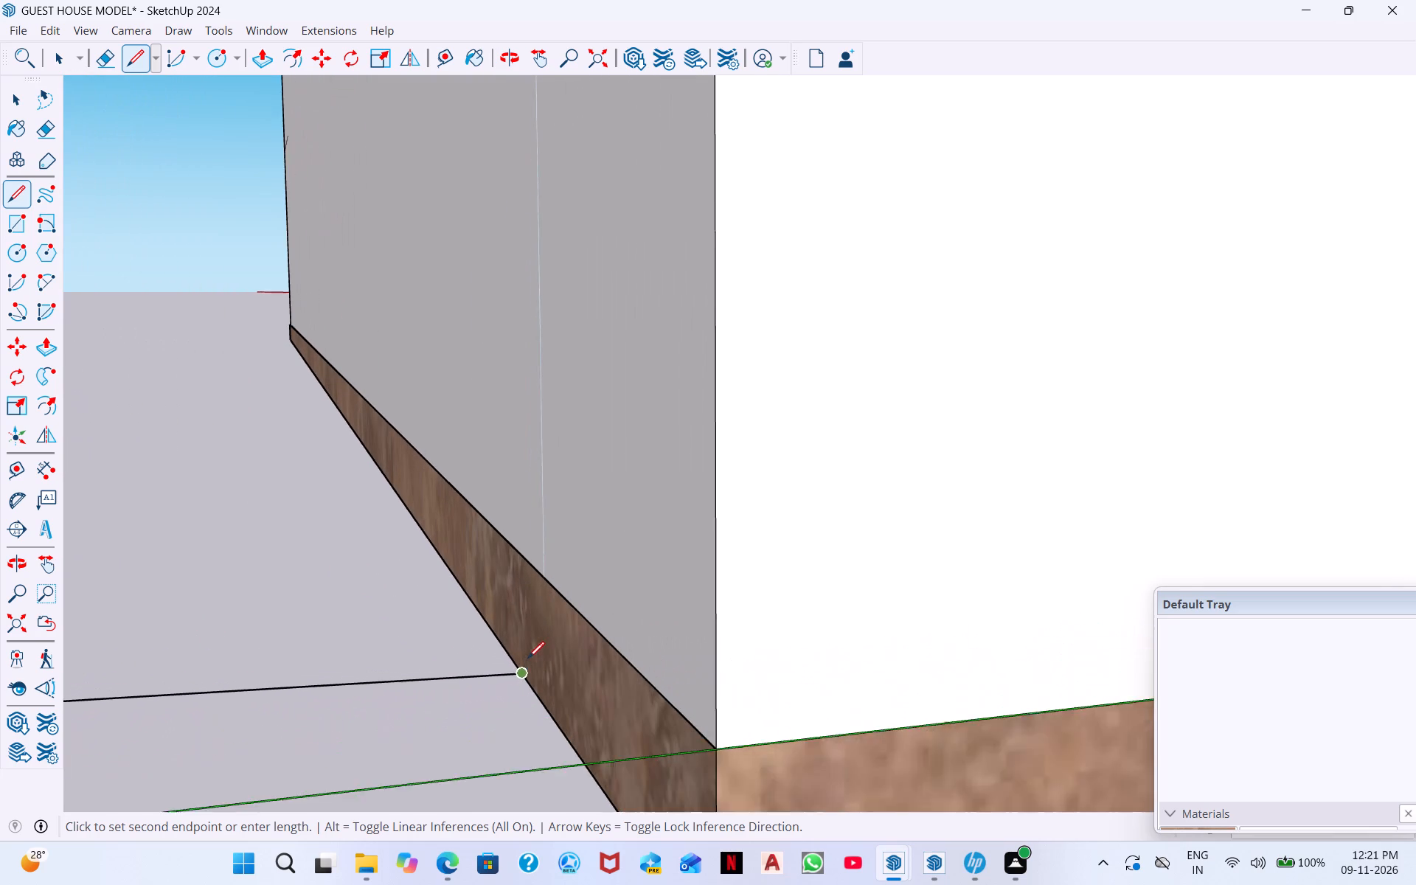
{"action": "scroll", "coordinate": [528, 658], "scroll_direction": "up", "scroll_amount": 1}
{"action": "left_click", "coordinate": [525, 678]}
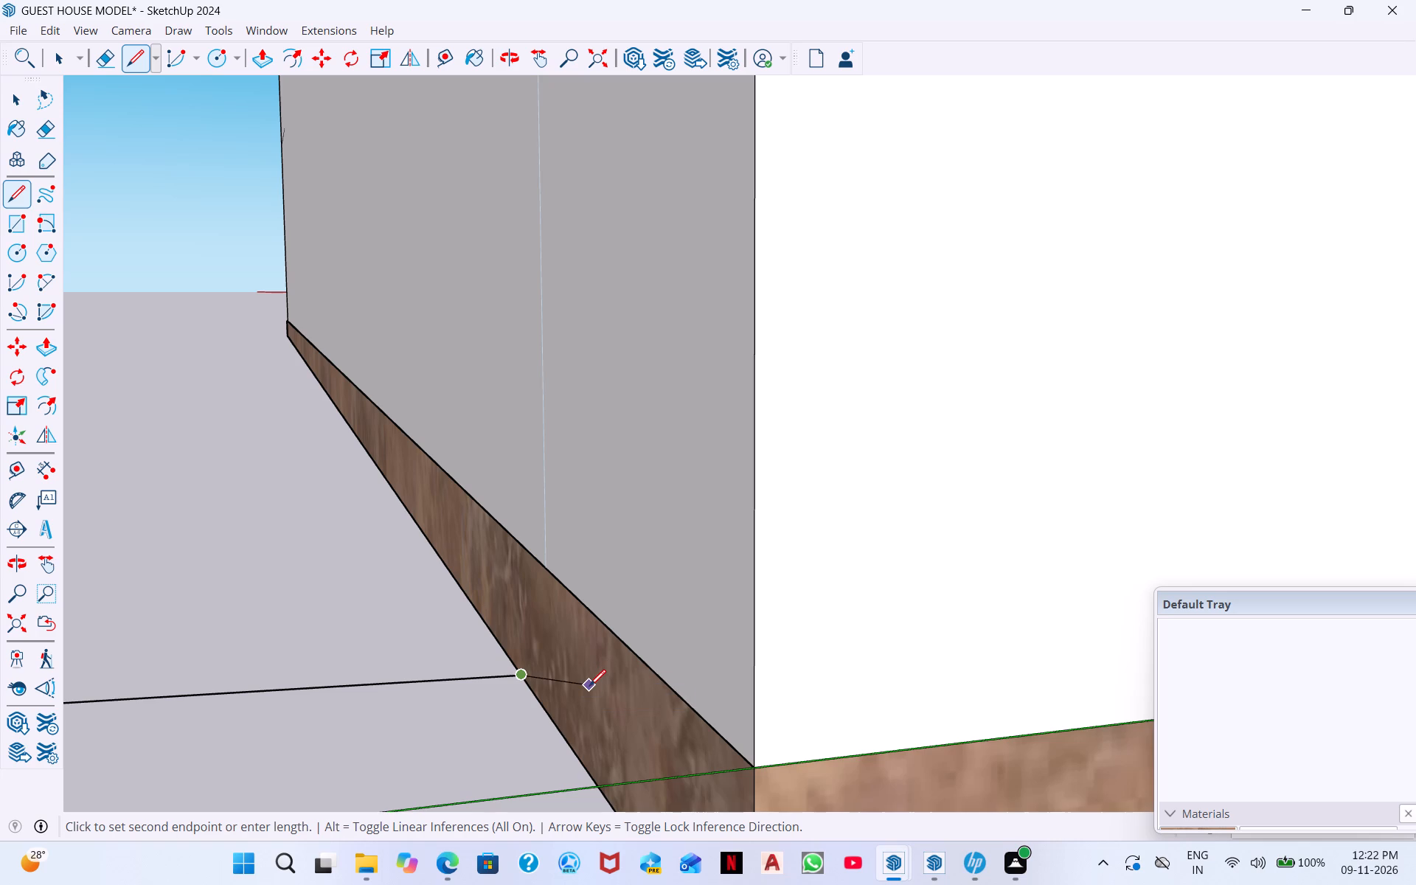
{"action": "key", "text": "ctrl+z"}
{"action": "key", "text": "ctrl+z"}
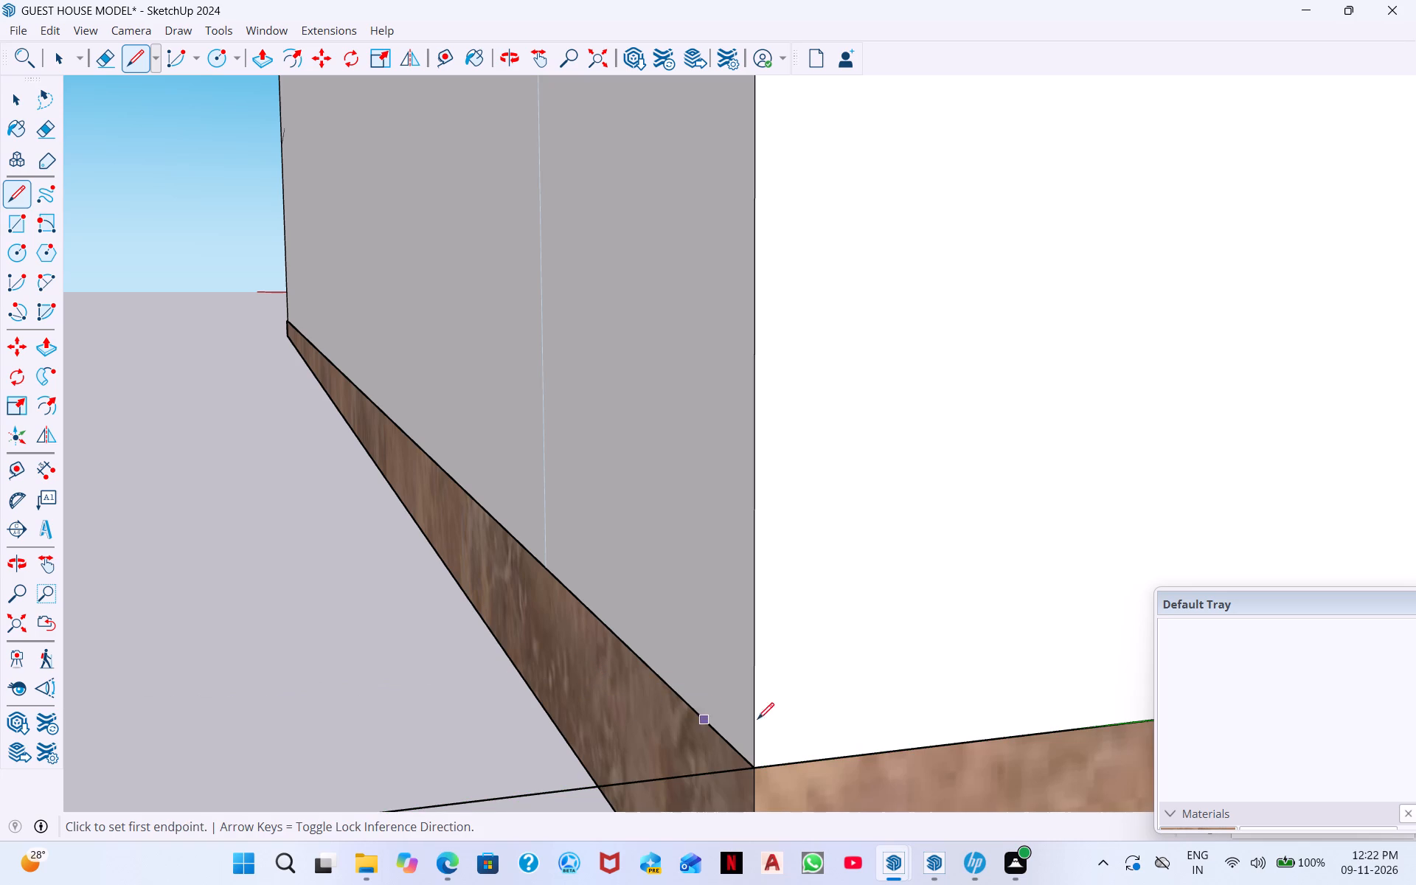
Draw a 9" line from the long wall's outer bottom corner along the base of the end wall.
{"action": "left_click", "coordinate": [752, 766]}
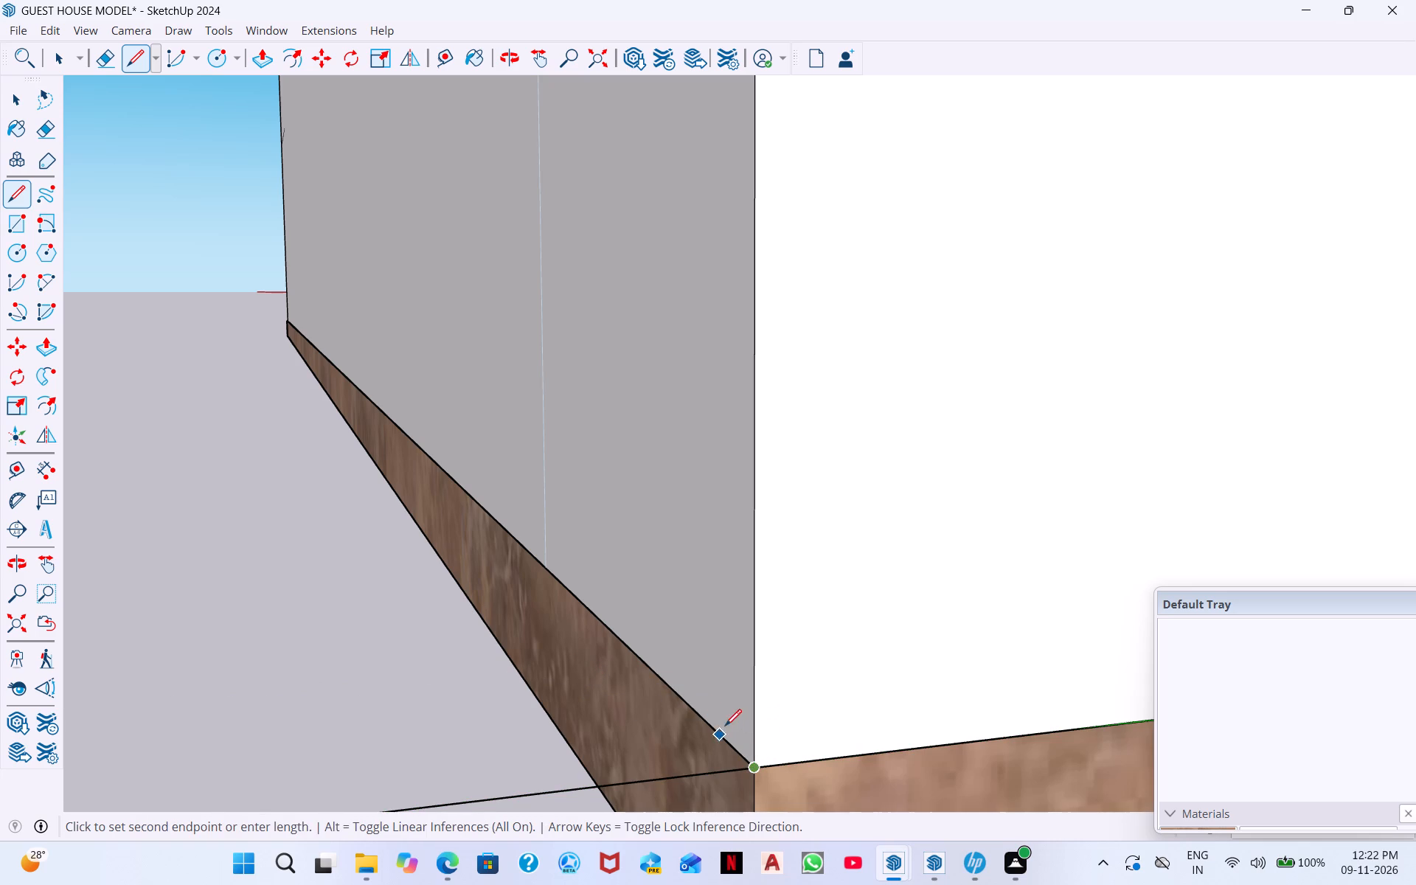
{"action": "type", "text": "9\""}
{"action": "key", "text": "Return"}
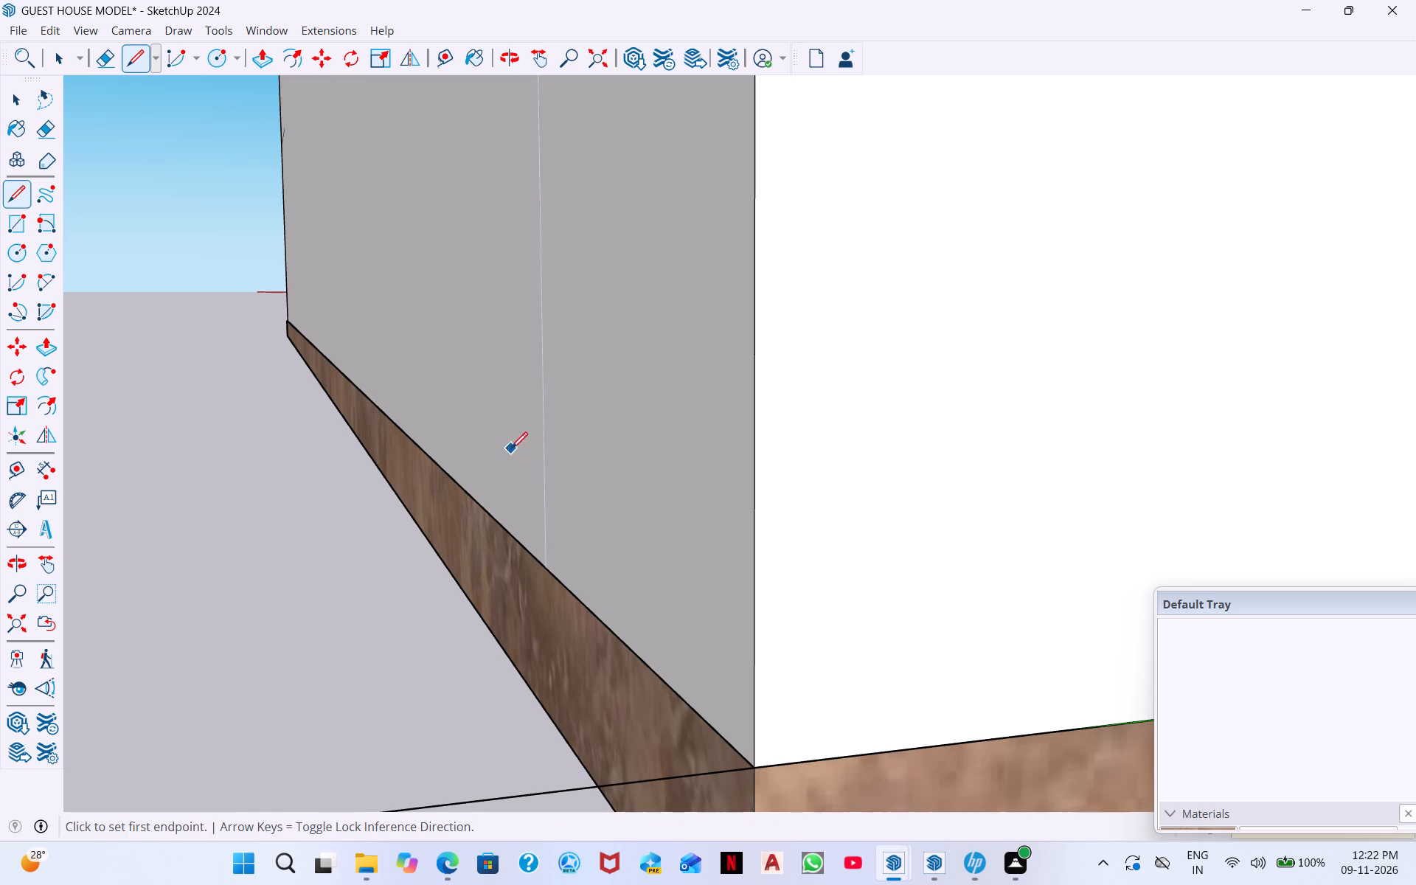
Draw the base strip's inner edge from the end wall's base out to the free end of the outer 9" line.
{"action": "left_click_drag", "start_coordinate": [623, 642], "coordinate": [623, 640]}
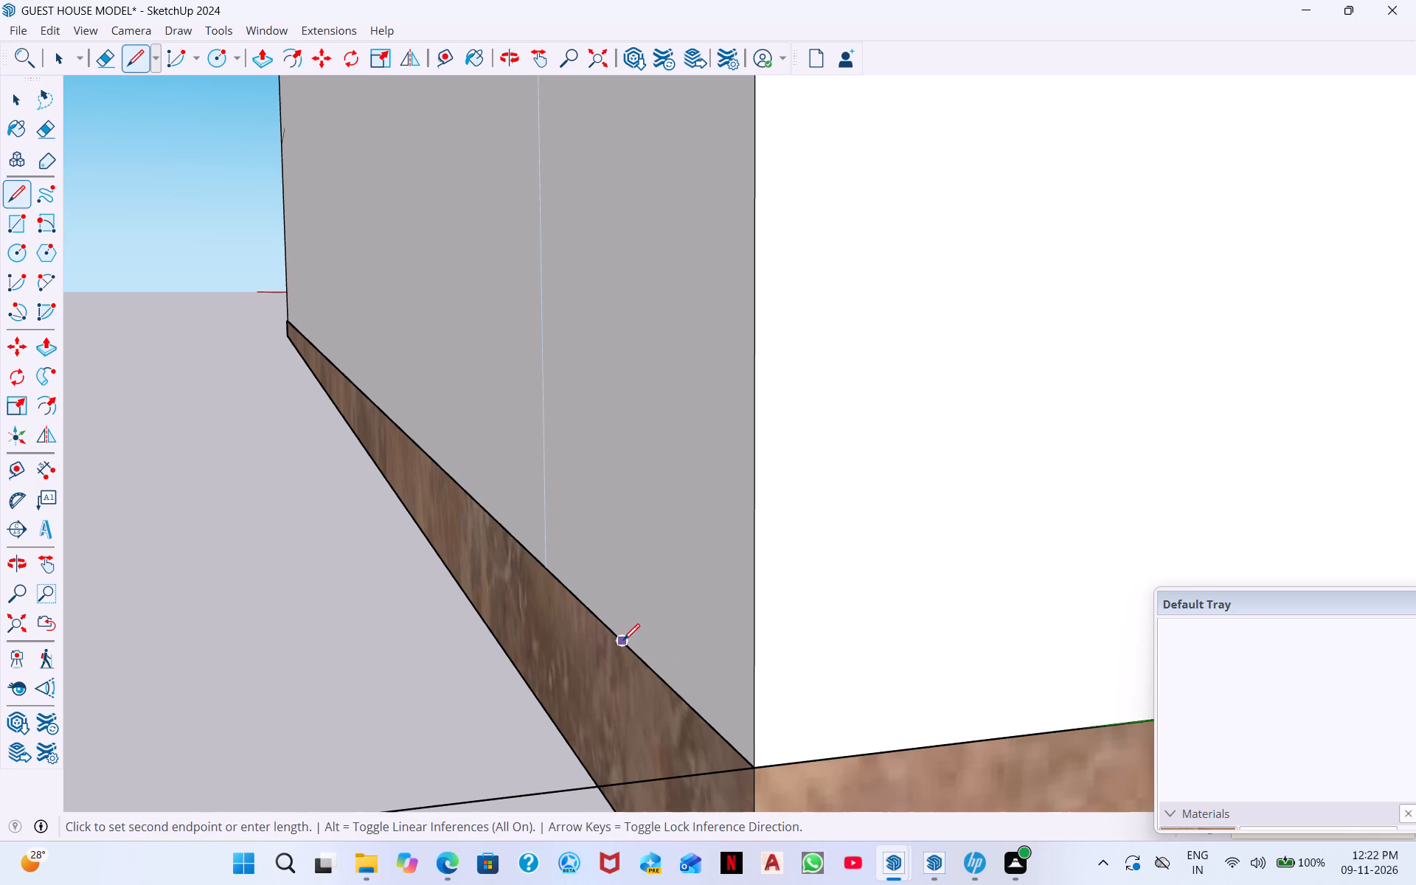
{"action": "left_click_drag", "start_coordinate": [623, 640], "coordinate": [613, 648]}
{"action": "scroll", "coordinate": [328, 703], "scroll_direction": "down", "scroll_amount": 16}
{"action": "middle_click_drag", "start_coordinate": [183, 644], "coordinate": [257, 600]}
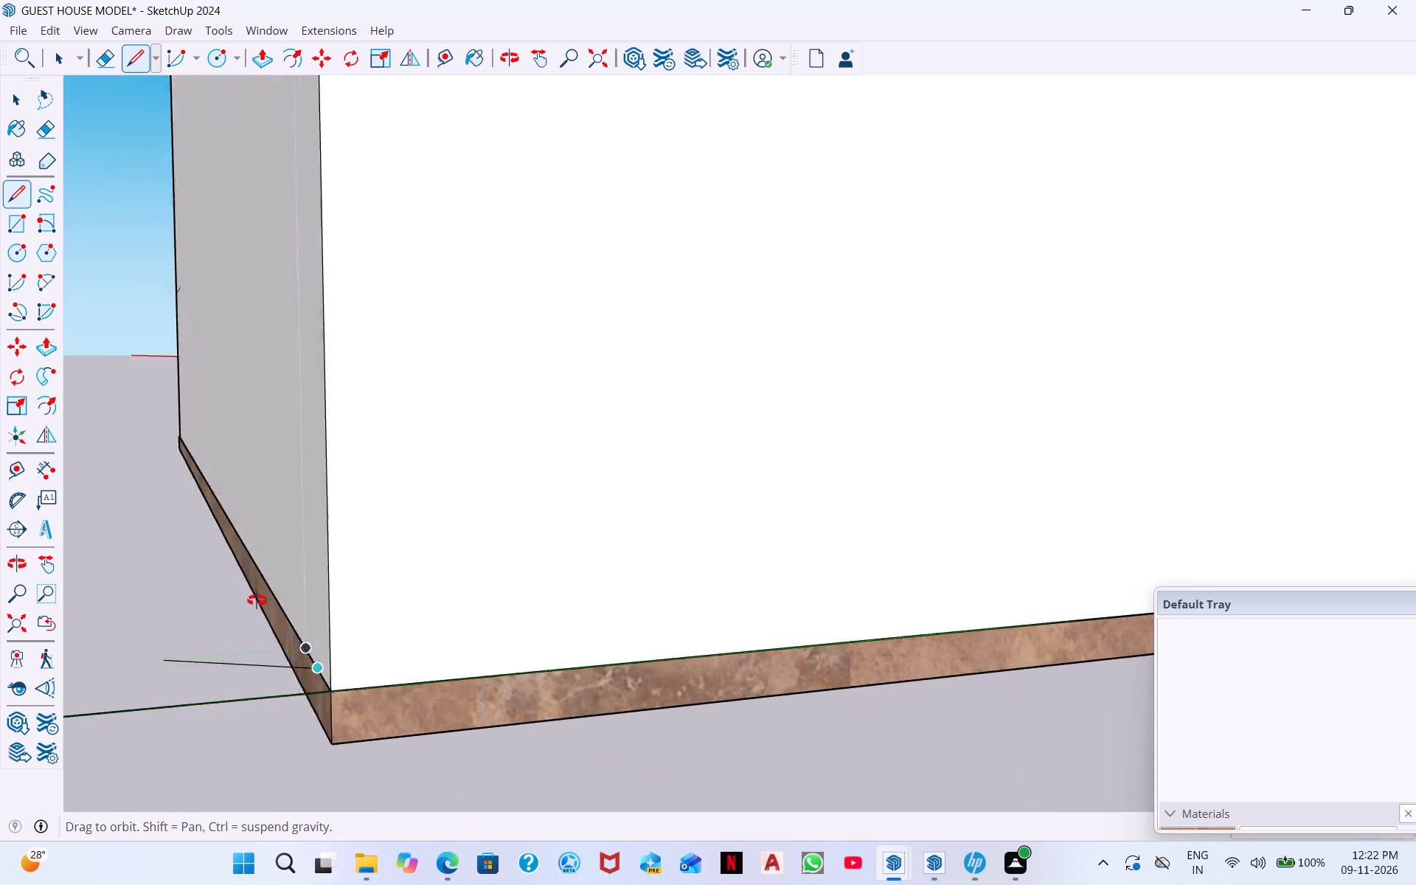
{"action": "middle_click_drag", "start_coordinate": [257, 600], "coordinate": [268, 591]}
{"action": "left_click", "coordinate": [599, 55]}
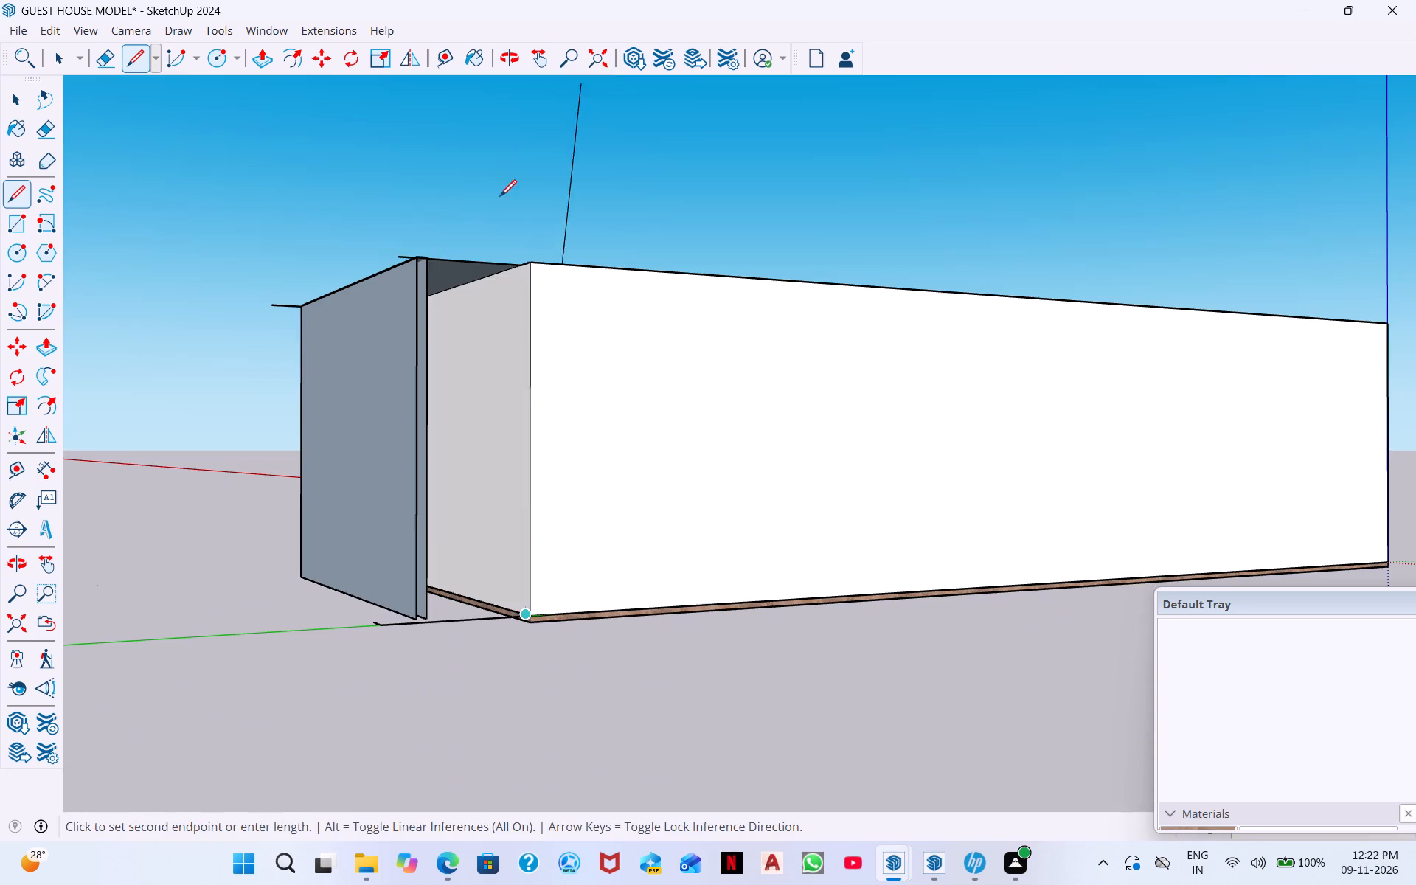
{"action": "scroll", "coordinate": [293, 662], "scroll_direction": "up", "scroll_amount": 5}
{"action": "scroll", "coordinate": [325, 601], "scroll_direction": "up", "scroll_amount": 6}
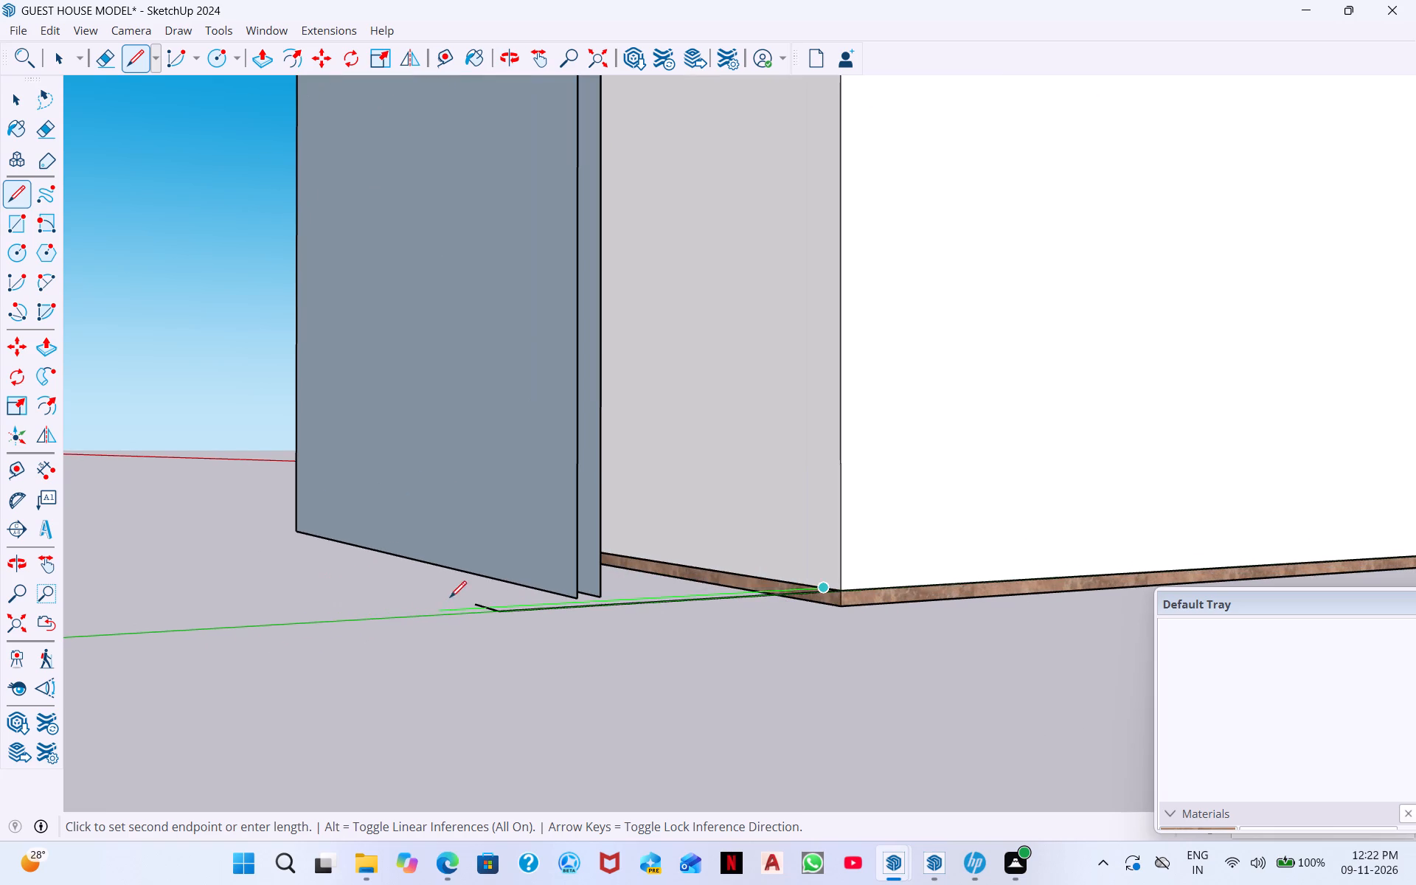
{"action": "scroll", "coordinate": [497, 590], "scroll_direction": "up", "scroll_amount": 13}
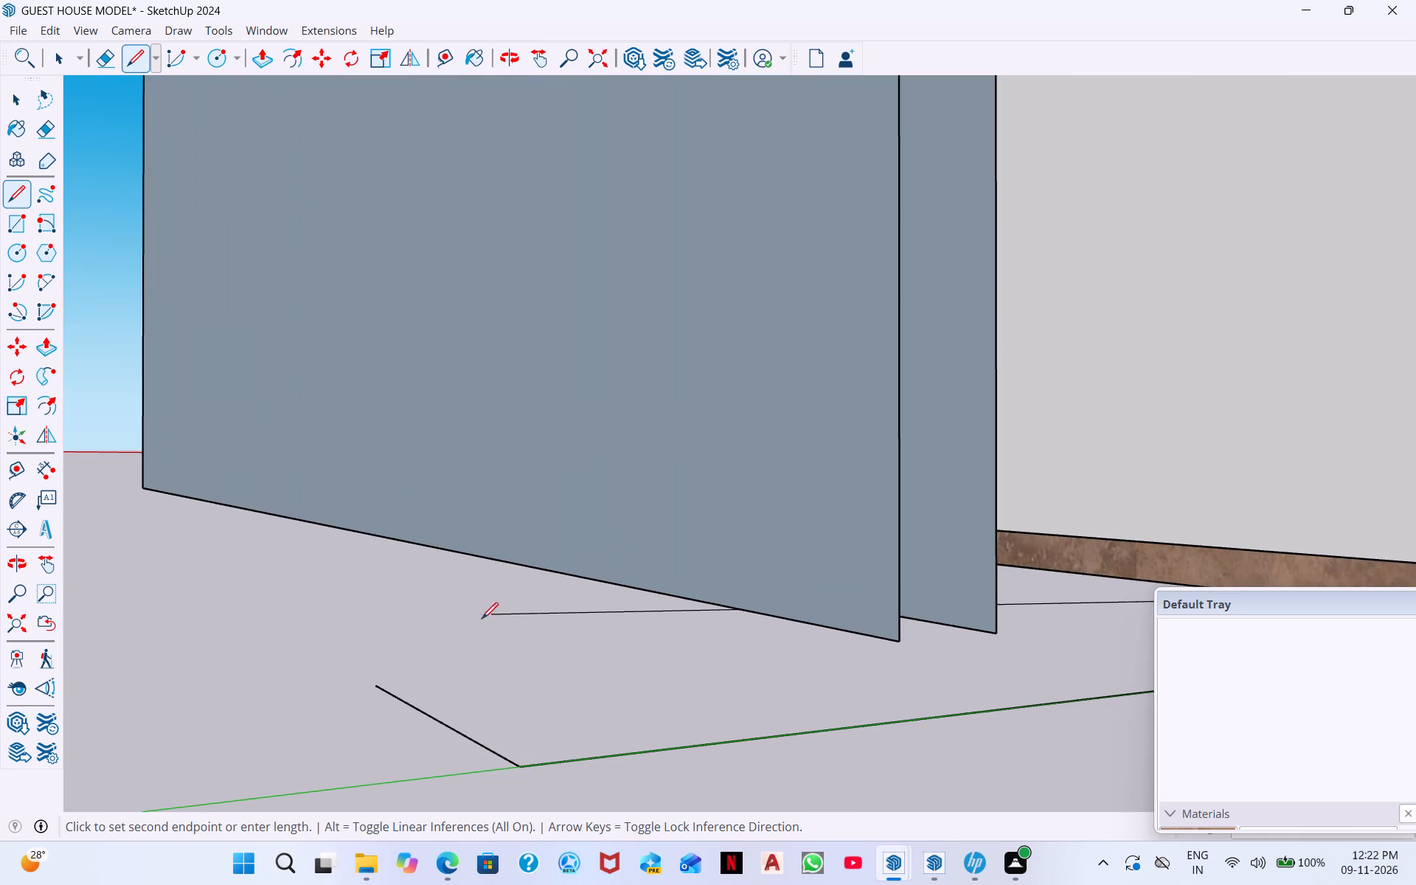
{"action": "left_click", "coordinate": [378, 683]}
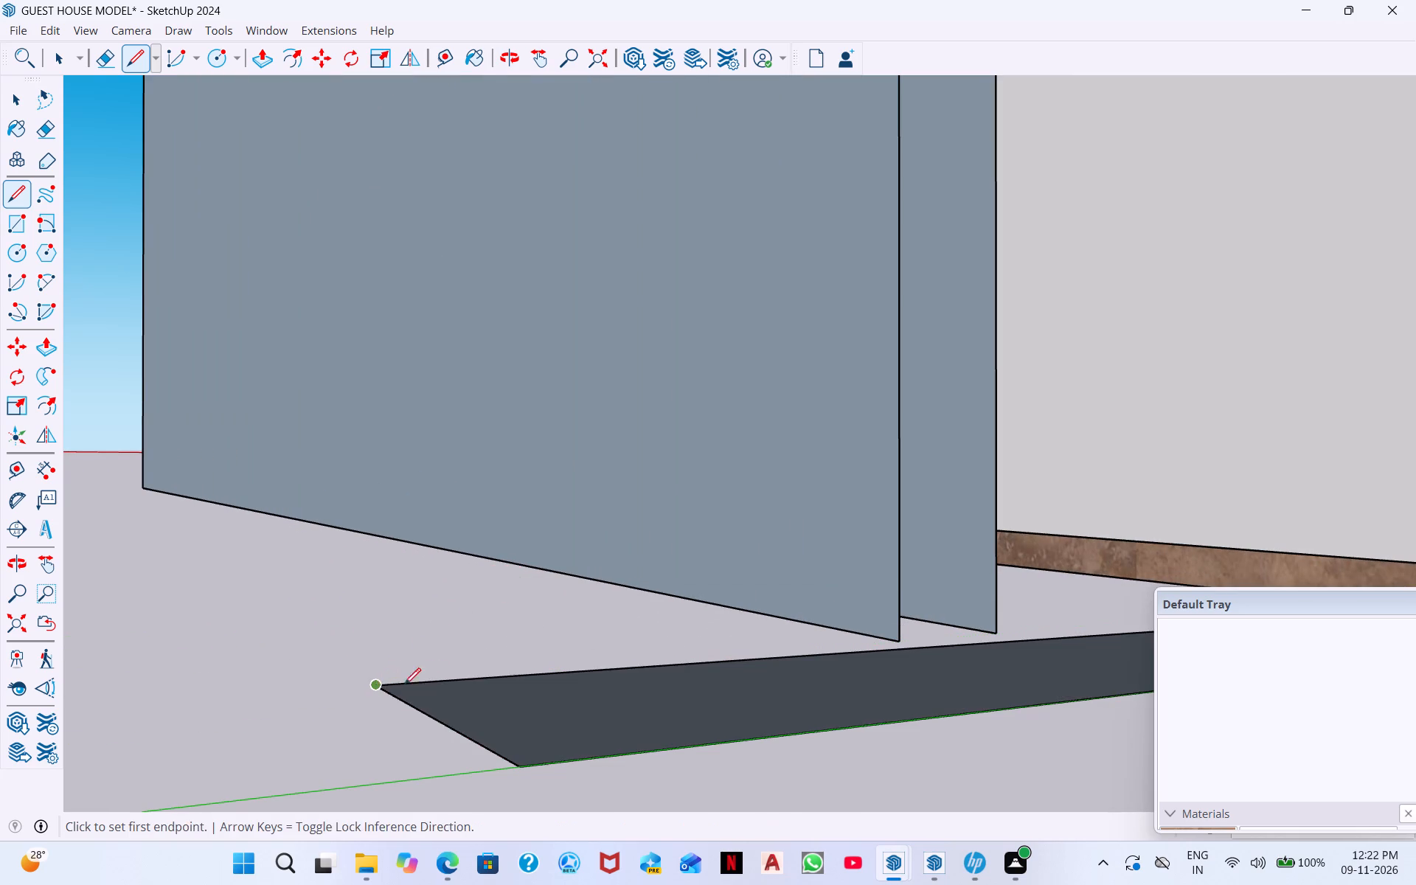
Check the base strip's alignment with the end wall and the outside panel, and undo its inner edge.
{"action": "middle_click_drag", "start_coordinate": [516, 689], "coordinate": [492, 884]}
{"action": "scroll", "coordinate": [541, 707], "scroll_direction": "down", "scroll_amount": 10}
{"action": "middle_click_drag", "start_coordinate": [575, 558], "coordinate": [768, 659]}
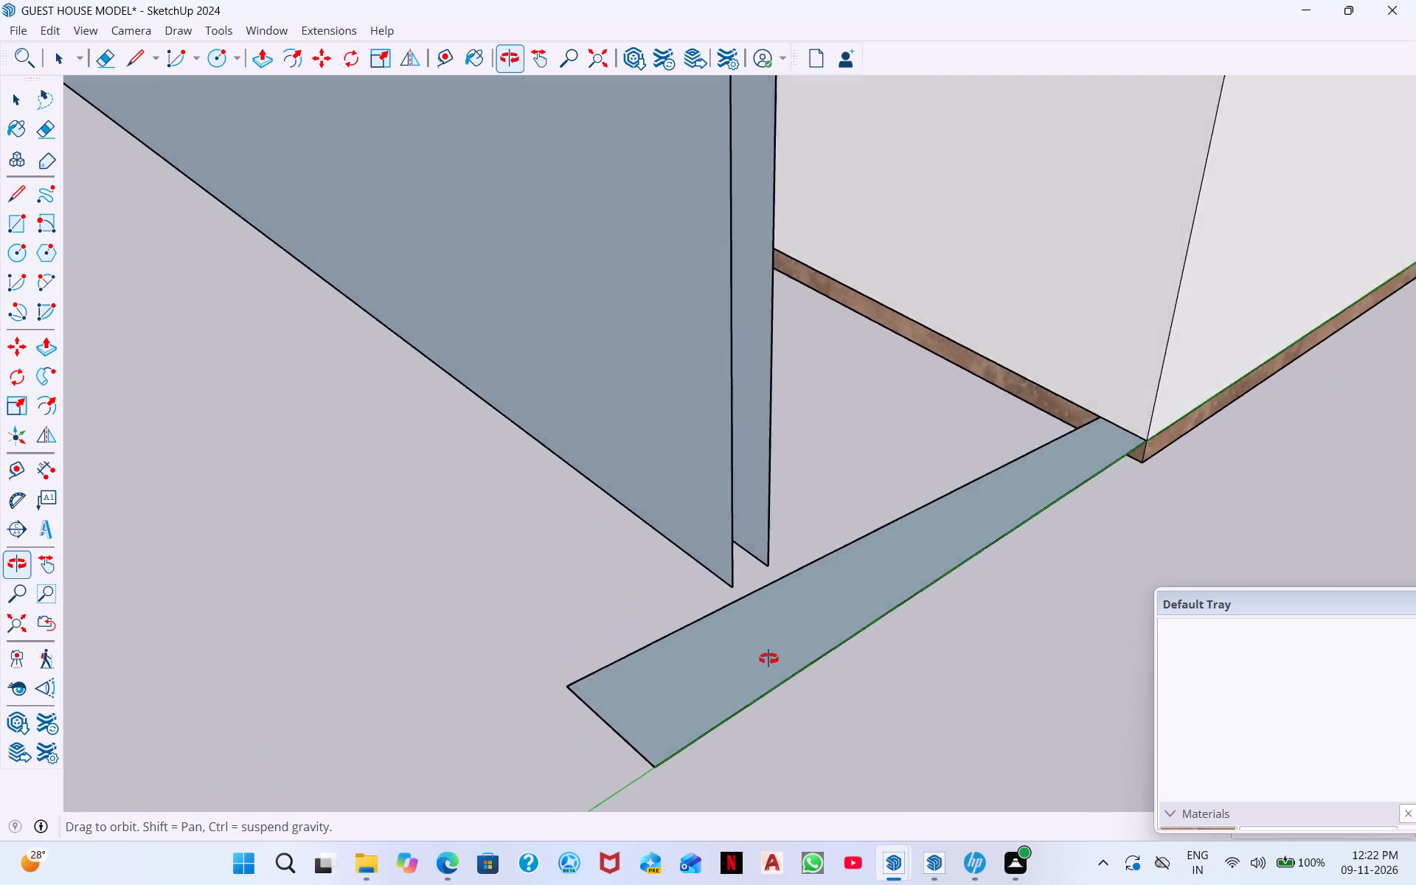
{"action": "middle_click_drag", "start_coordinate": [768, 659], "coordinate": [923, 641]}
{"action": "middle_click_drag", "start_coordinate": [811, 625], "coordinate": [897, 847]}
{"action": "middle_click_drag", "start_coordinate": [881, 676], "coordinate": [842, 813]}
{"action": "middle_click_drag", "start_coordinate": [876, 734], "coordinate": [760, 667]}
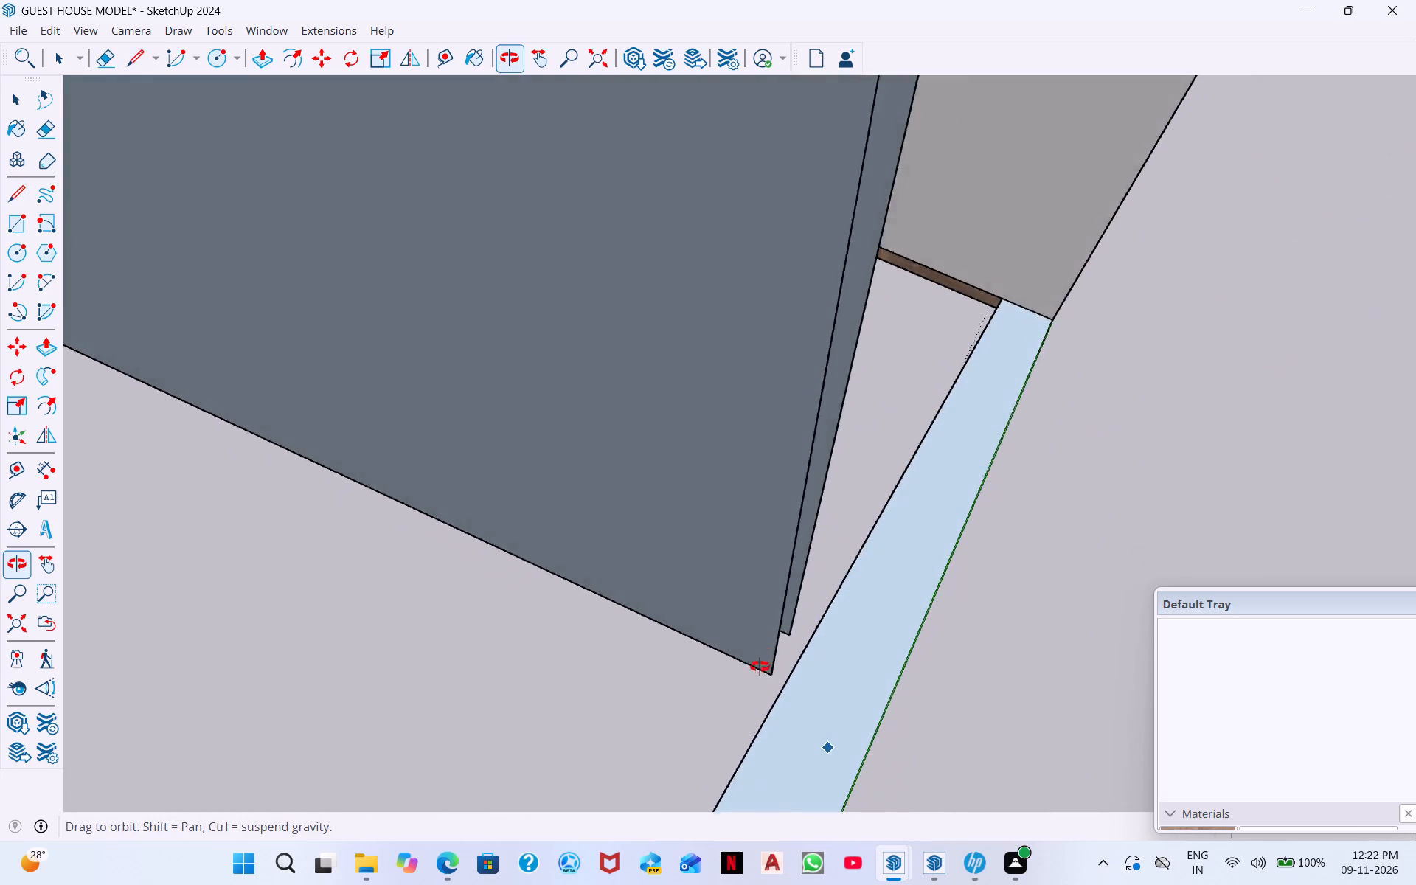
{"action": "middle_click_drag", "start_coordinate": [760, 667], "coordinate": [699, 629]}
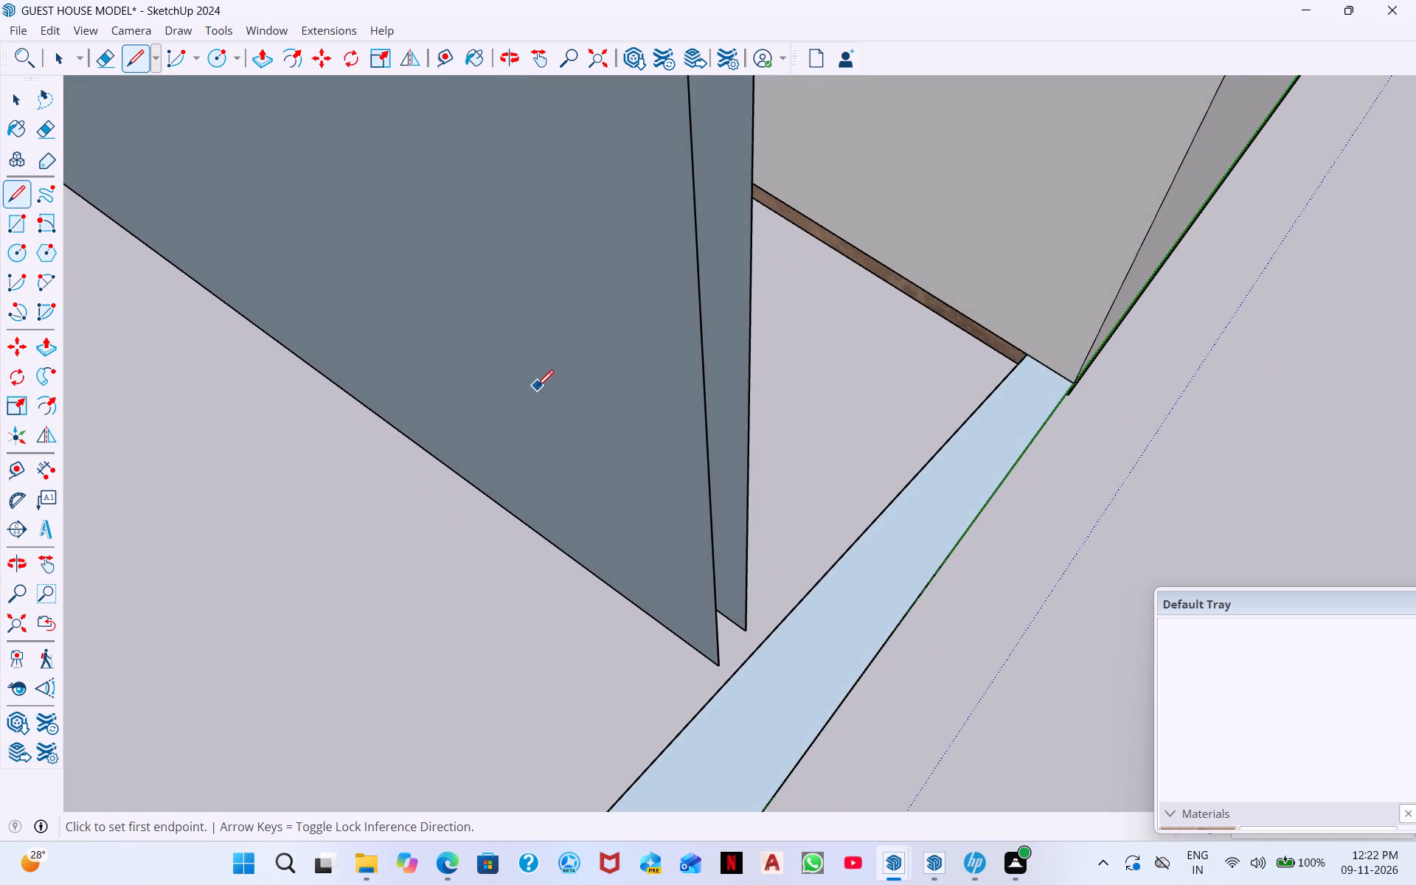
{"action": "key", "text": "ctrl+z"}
Draw a 9" line again from the wall's bottom corner along the upper edge of the floor slab under the end wall.
{"action": "scroll", "coordinate": [1061, 405], "scroll_direction": "up", "scroll_amount": 6}
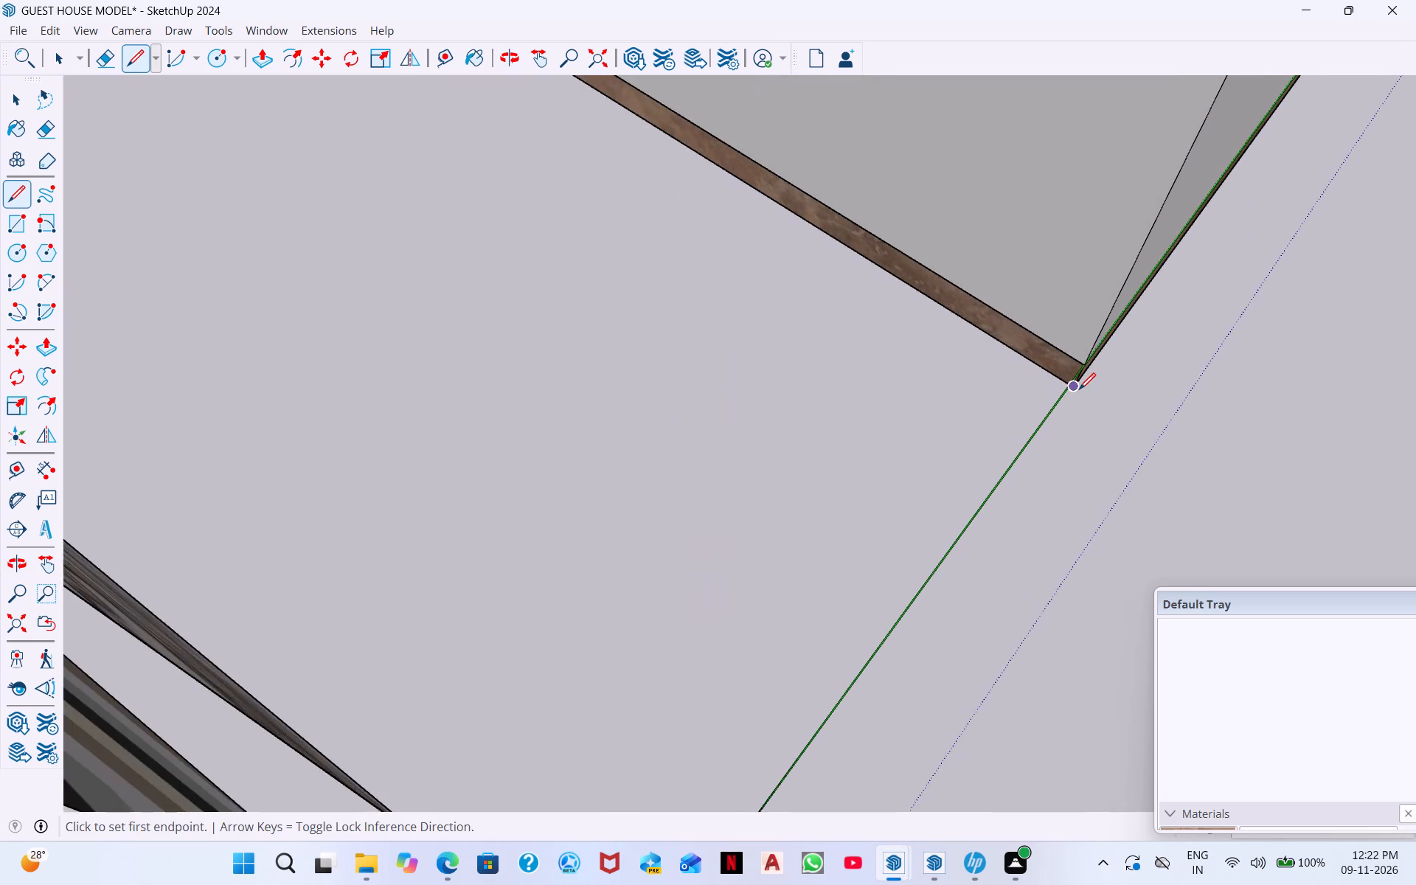
{"action": "scroll", "coordinate": [1079, 389], "scroll_direction": "up", "scroll_amount": 6}
{"action": "left_click", "coordinate": [1091, 350]}
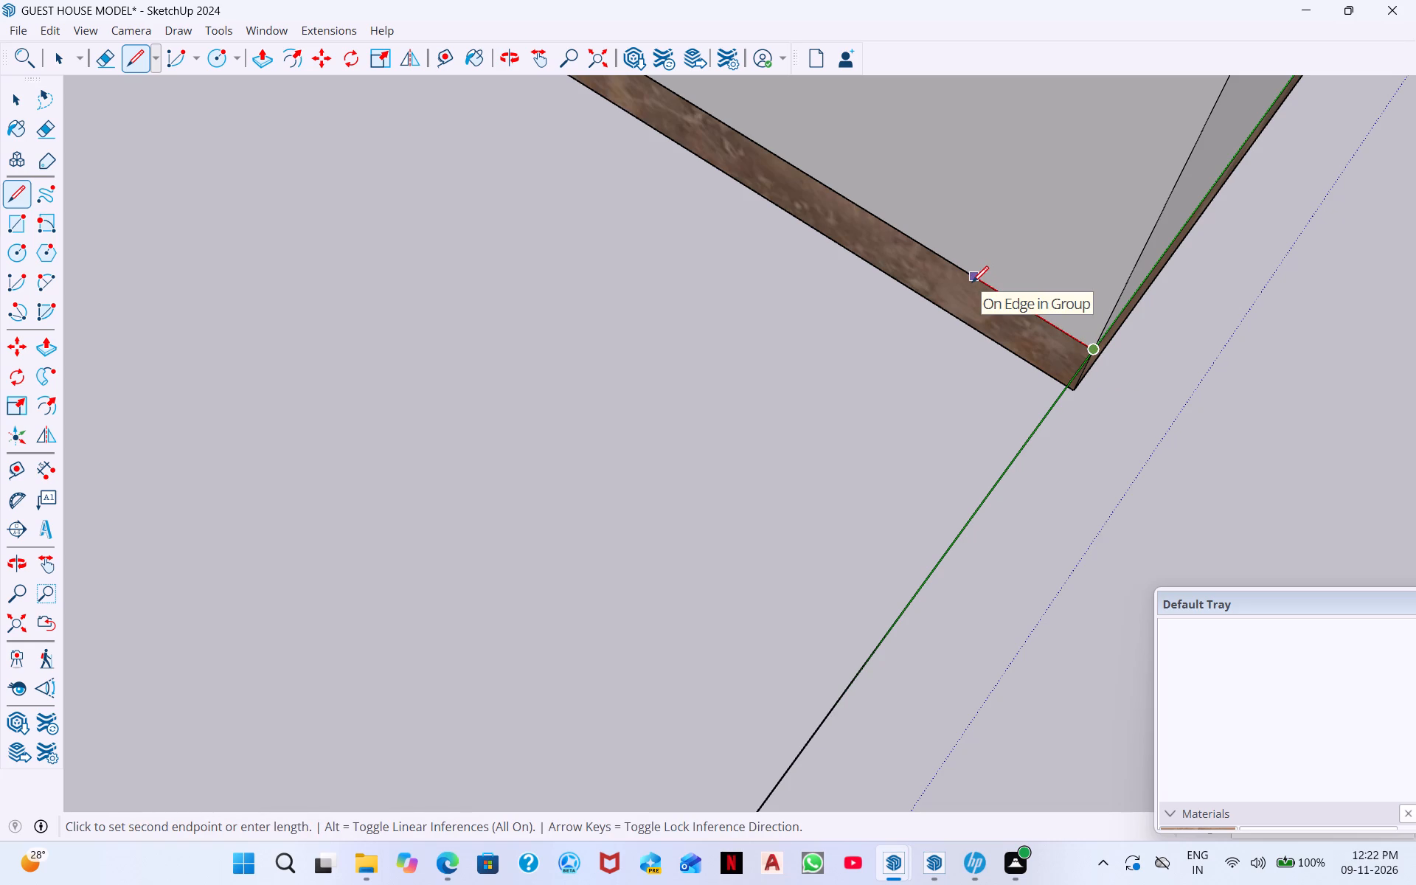
{"action": "type", "text": "9\""}
{"action": "key", "text": "Return"}
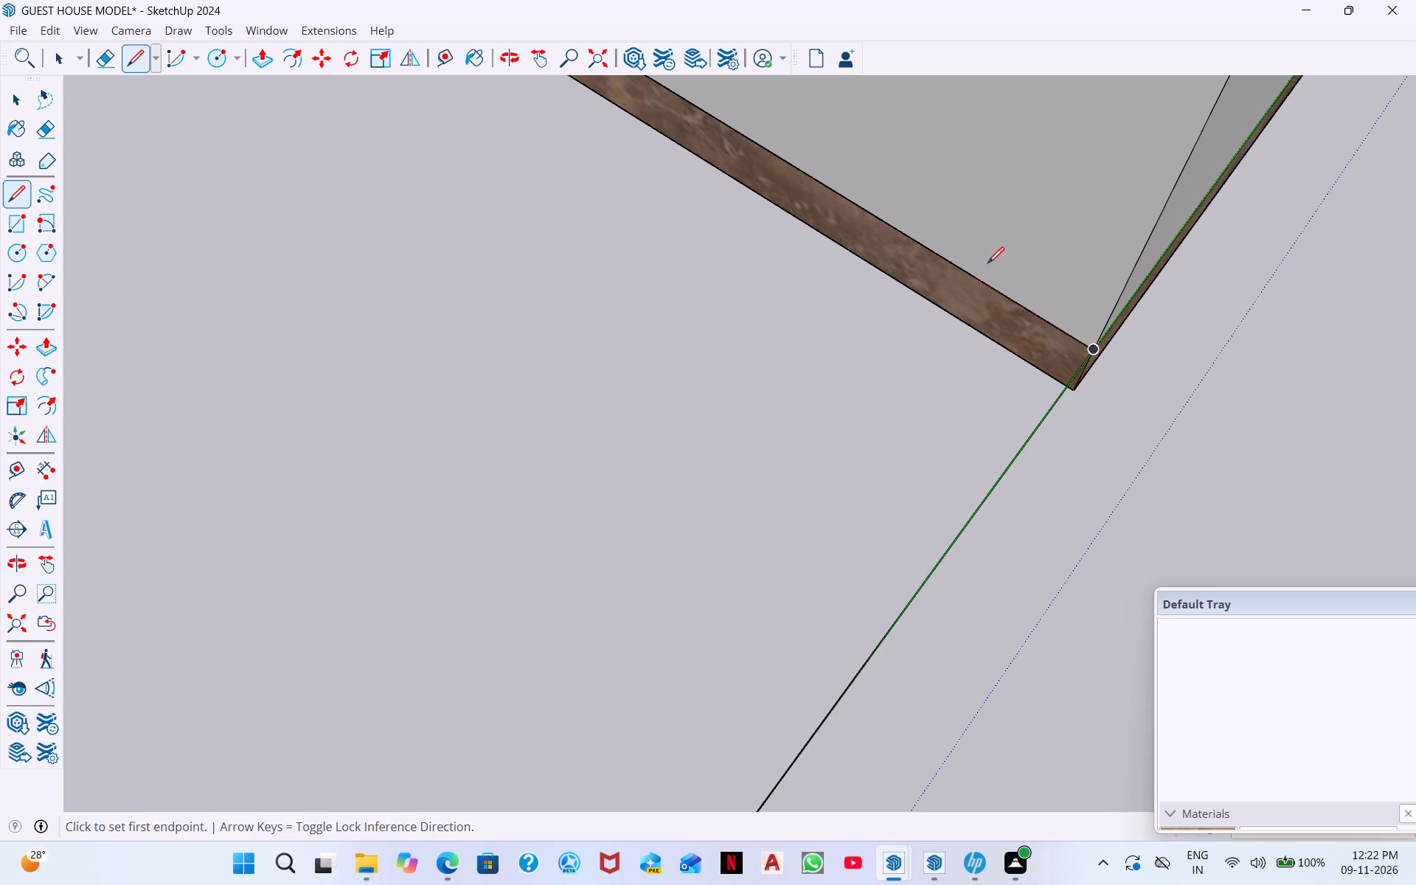
Draw a line along the green axis from the end wall's base edge out to the outer 9" line, closing the base strip.
{"action": "left_click", "coordinate": [981, 279]}
{"action": "scroll", "coordinate": [793, 471], "scroll_direction": "down", "scroll_amount": 3}
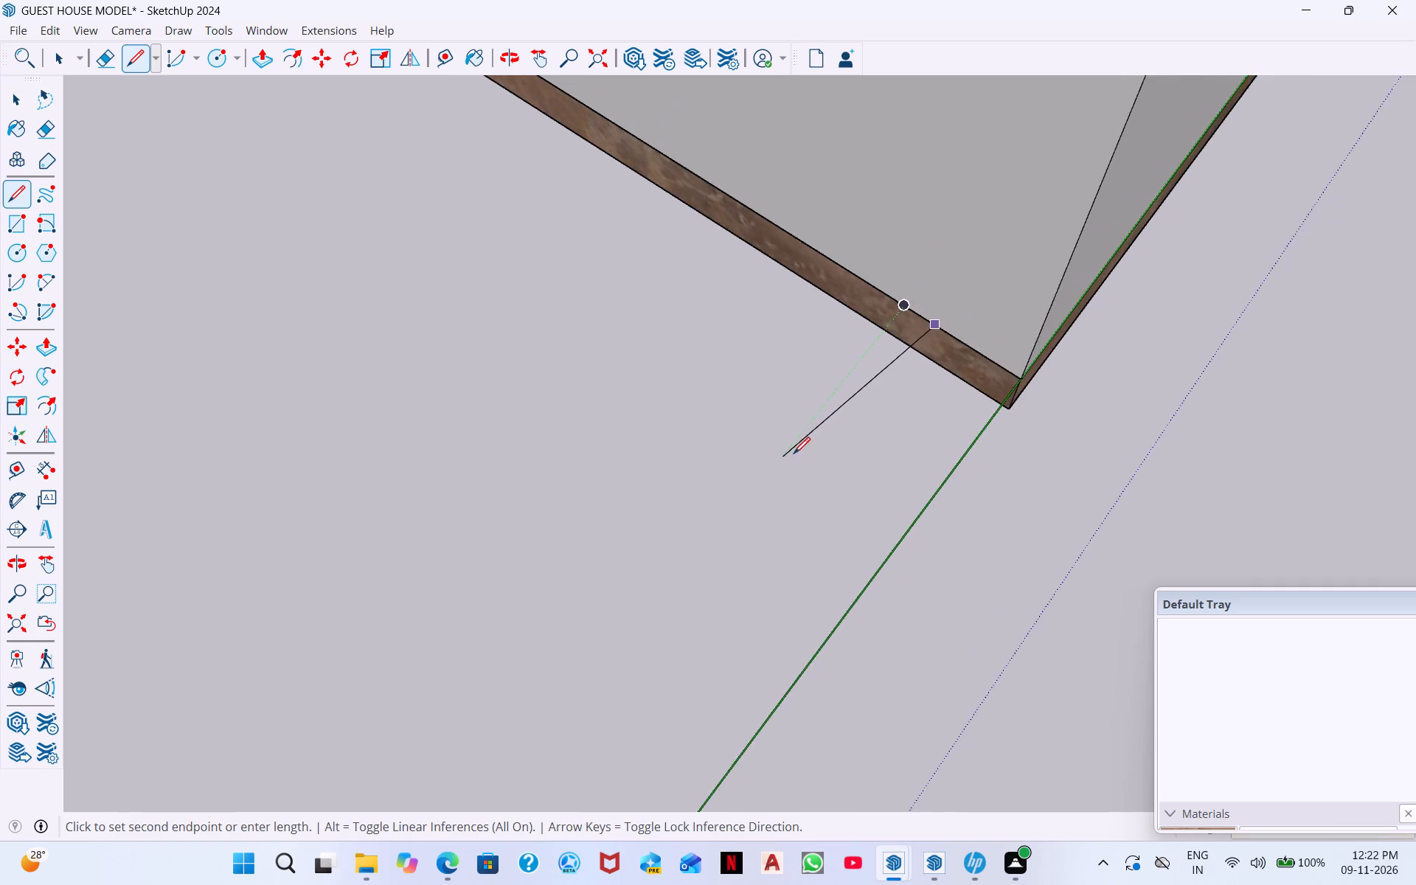
{"action": "scroll", "coordinate": [794, 454], "scroll_direction": "down", "scroll_amount": 20}
{"action": "scroll", "coordinate": [794, 454], "scroll_direction": "down", "scroll_amount": 1}
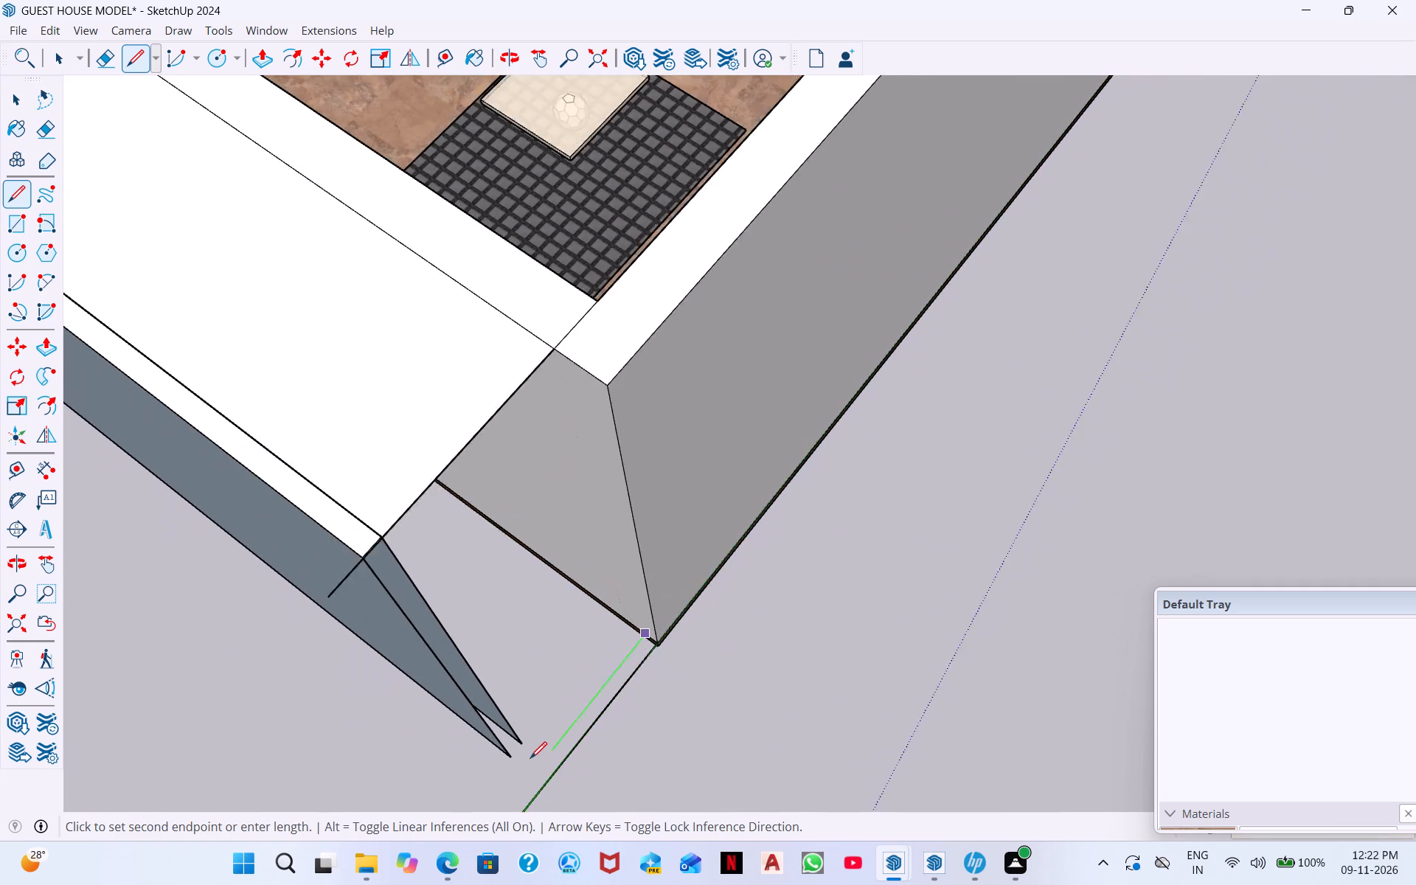
{"action": "scroll", "coordinate": [530, 758], "scroll_direction": "down", "scroll_amount": 5}
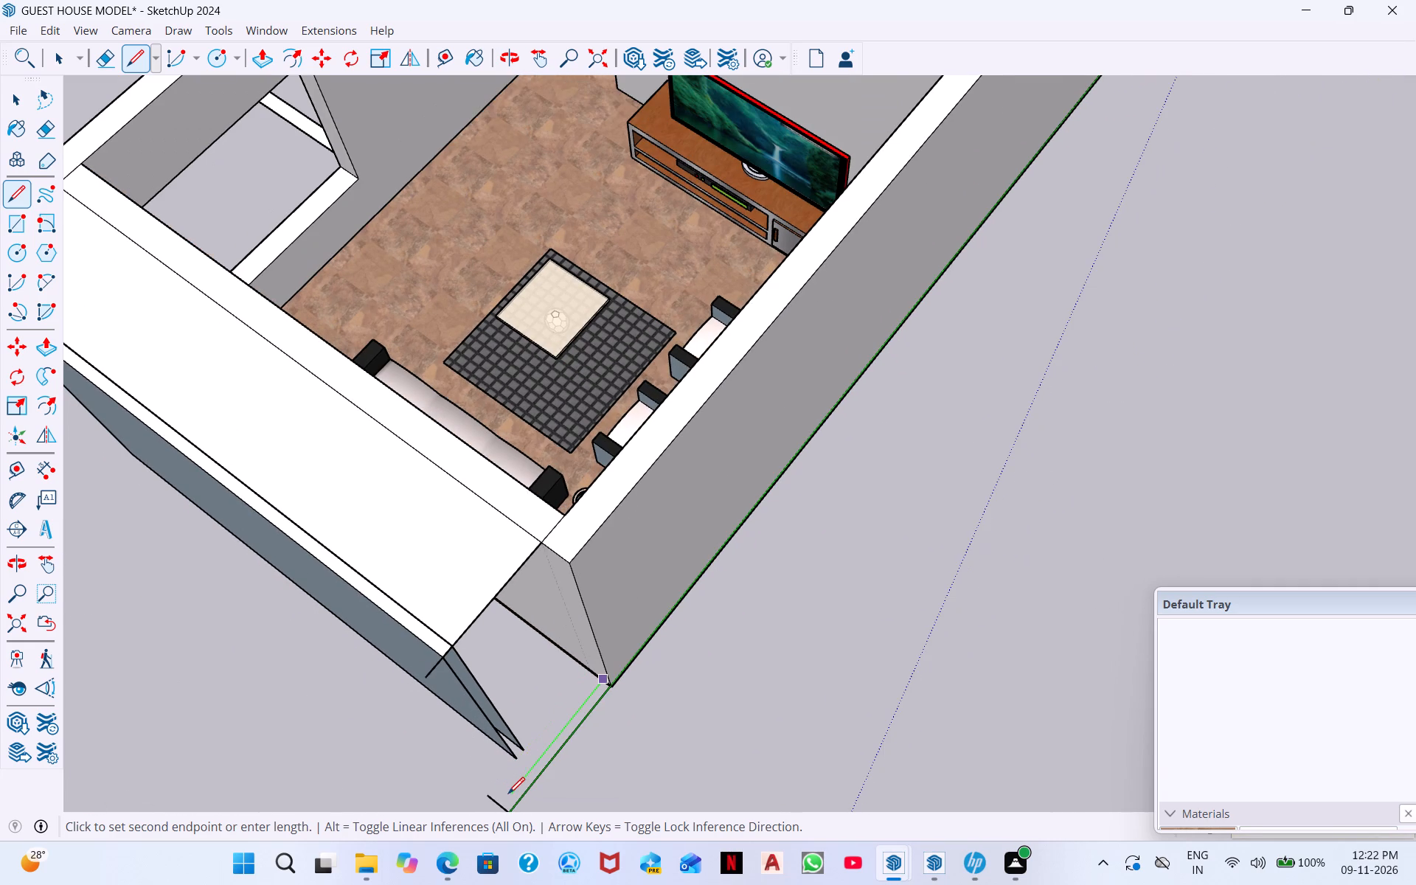
{"action": "left_click", "coordinate": [500, 802]}
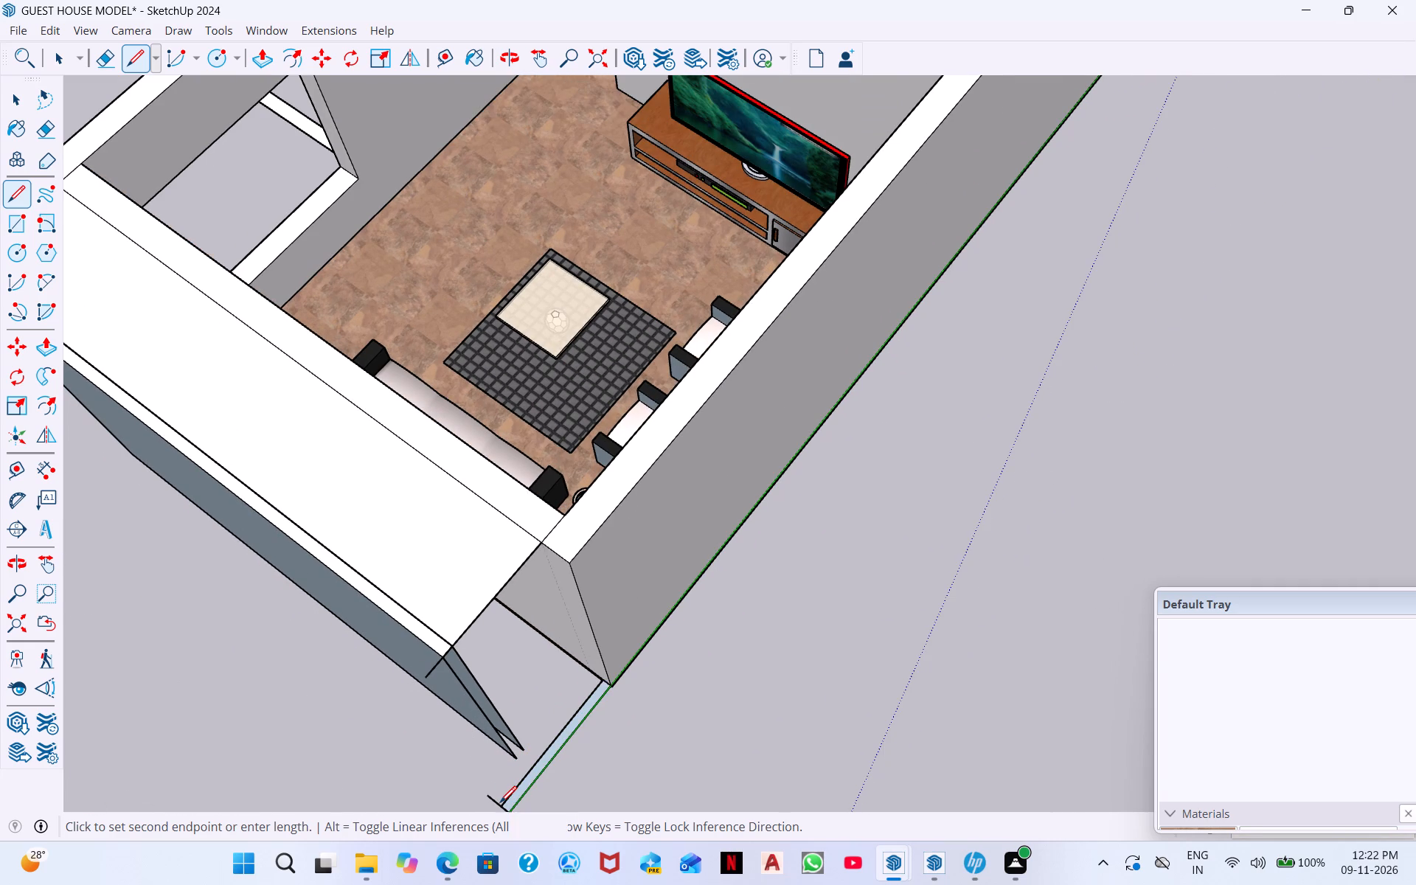
Examine from several angles how the base strip lines up with the end wall, the top lines and the outside panel.
{"action": "middle_click_drag", "start_coordinate": [509, 792], "coordinate": [531, 656]}
{"action": "middle_click_drag", "start_coordinate": [498, 749], "coordinate": [530, 646]}
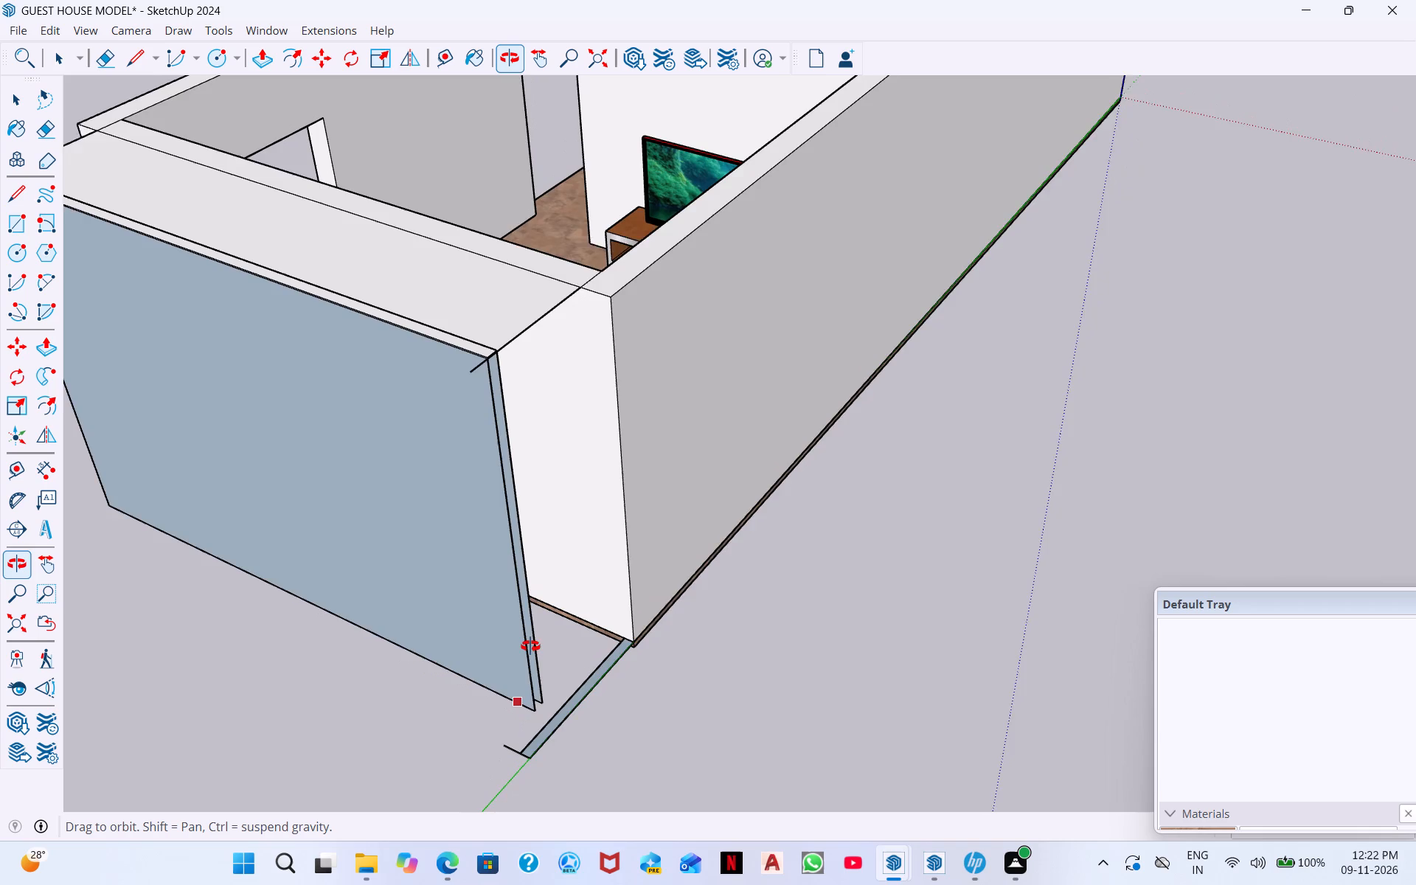
{"action": "middle_click_drag", "start_coordinate": [530, 646], "coordinate": [771, 688]}
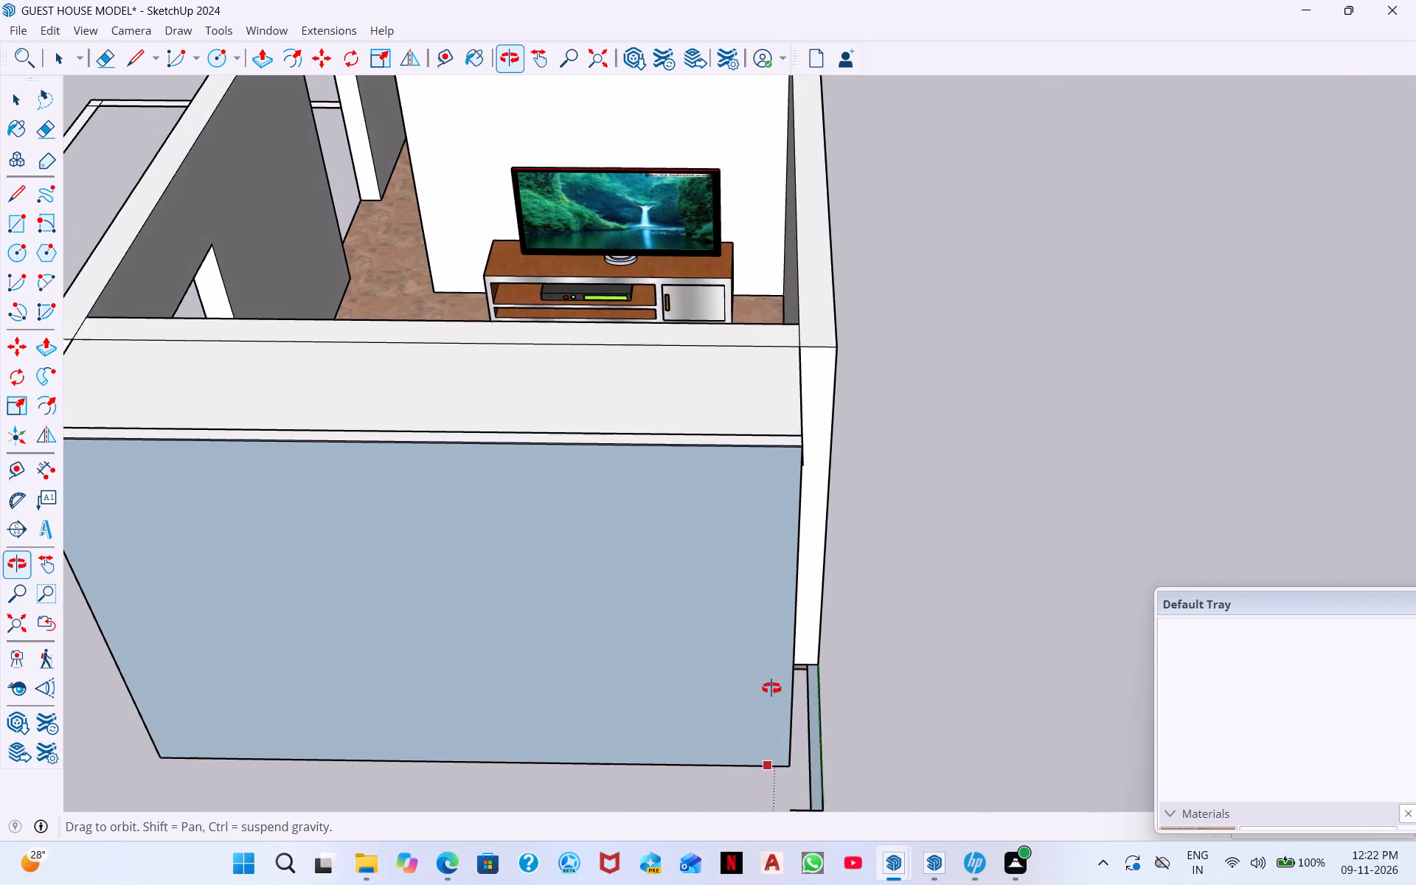
{"action": "middle_click_drag", "start_coordinate": [771, 688], "coordinate": [814, 685]}
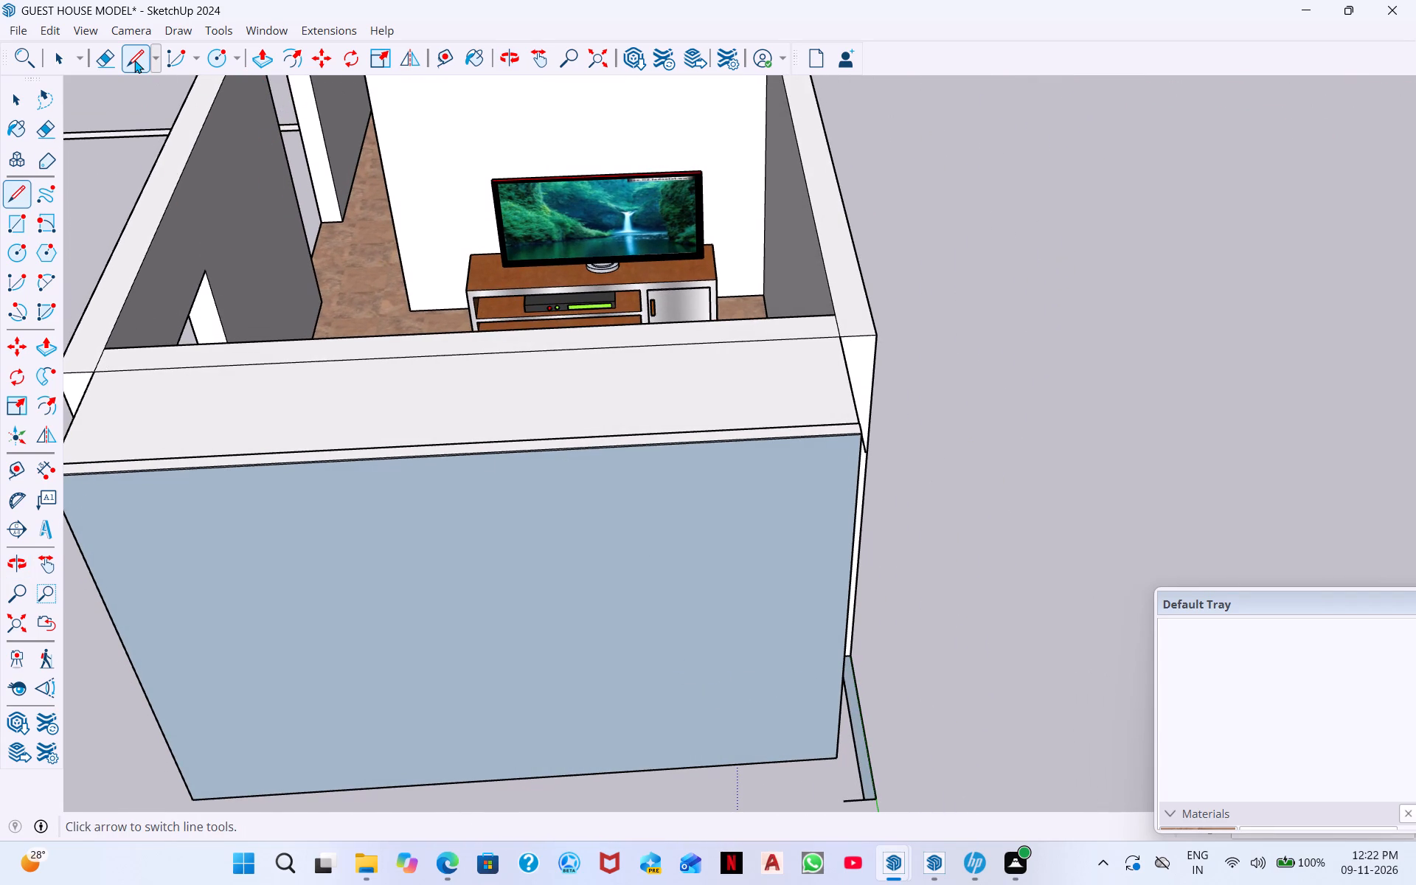
{"action": "middle_click_drag", "start_coordinate": [627, 423], "coordinate": [117, 397]}
{"action": "scroll", "coordinate": [221, 512], "scroll_direction": "down", "scroll_amount": 1}
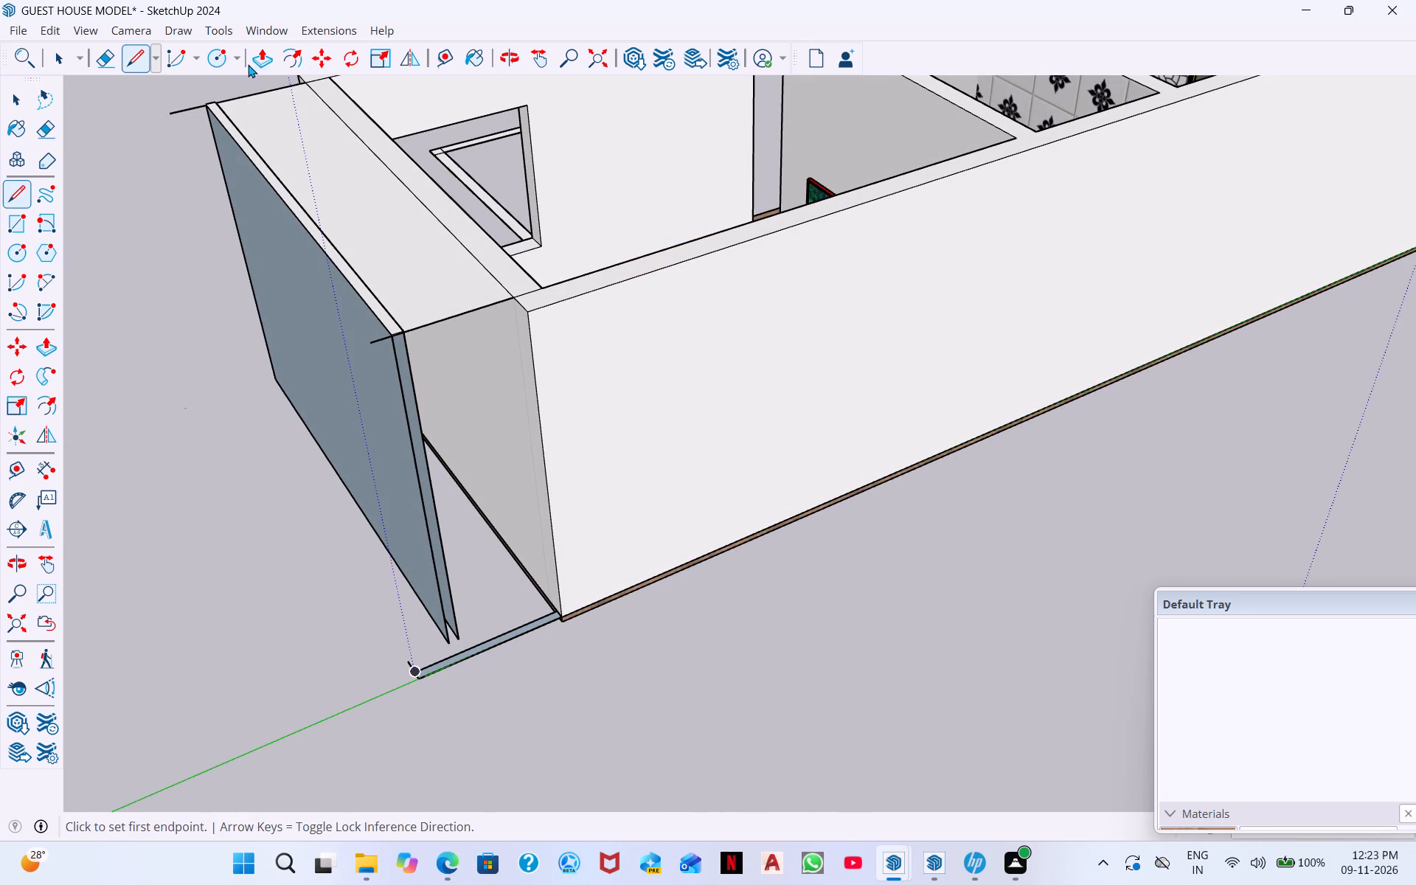
{"action": "middle_click_drag", "start_coordinate": [364, 358], "coordinate": [394, 490]}
{"action": "middle_click_drag", "start_coordinate": [394, 490], "coordinate": [381, 416]}
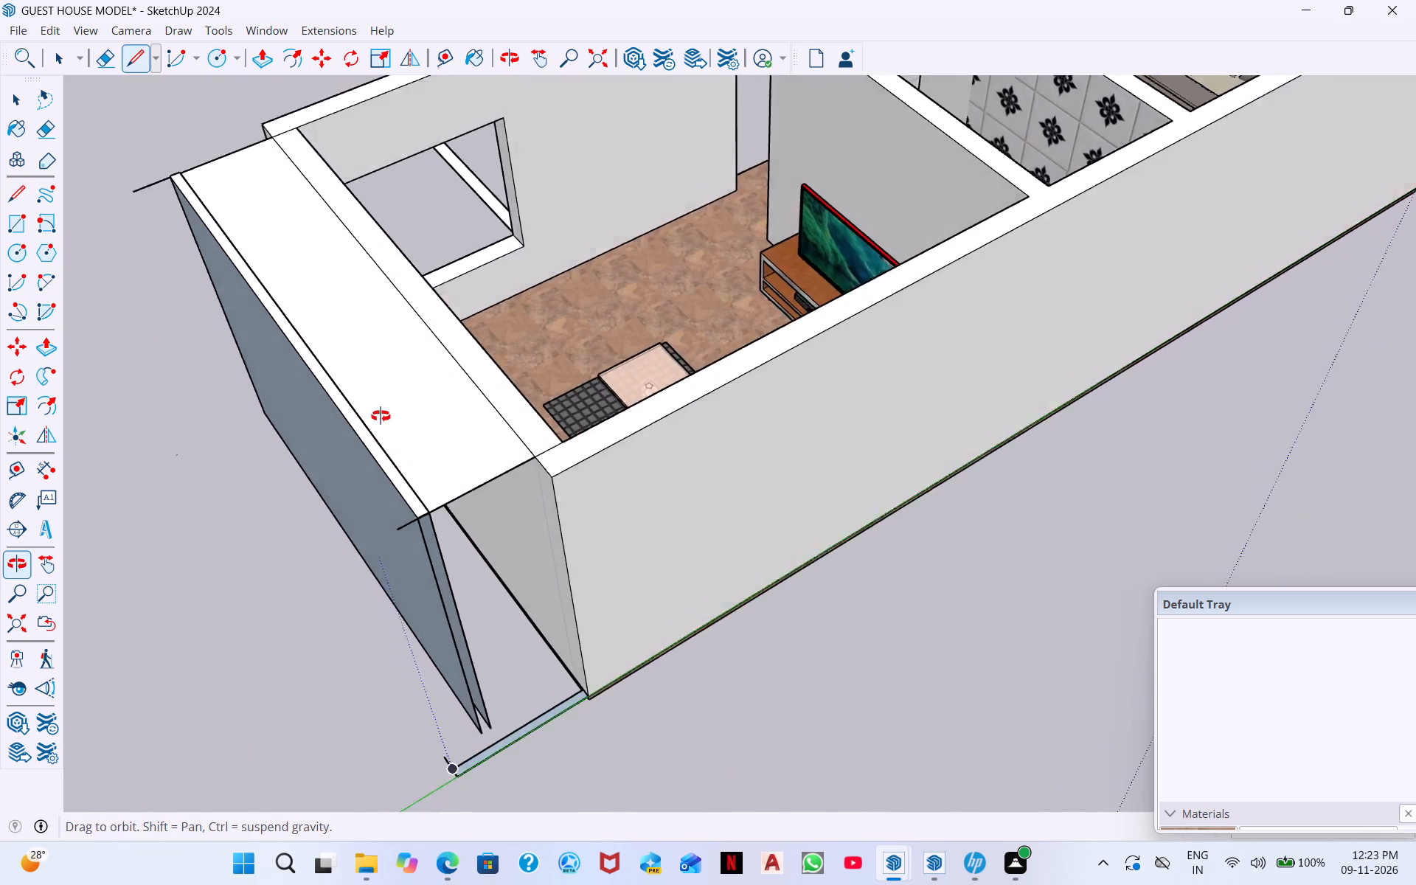
{"action": "middle_click_drag", "start_coordinate": [381, 416], "coordinate": [322, 225]}
{"action": "middle_click_drag", "start_coordinate": [432, 388], "coordinate": [363, 222]}
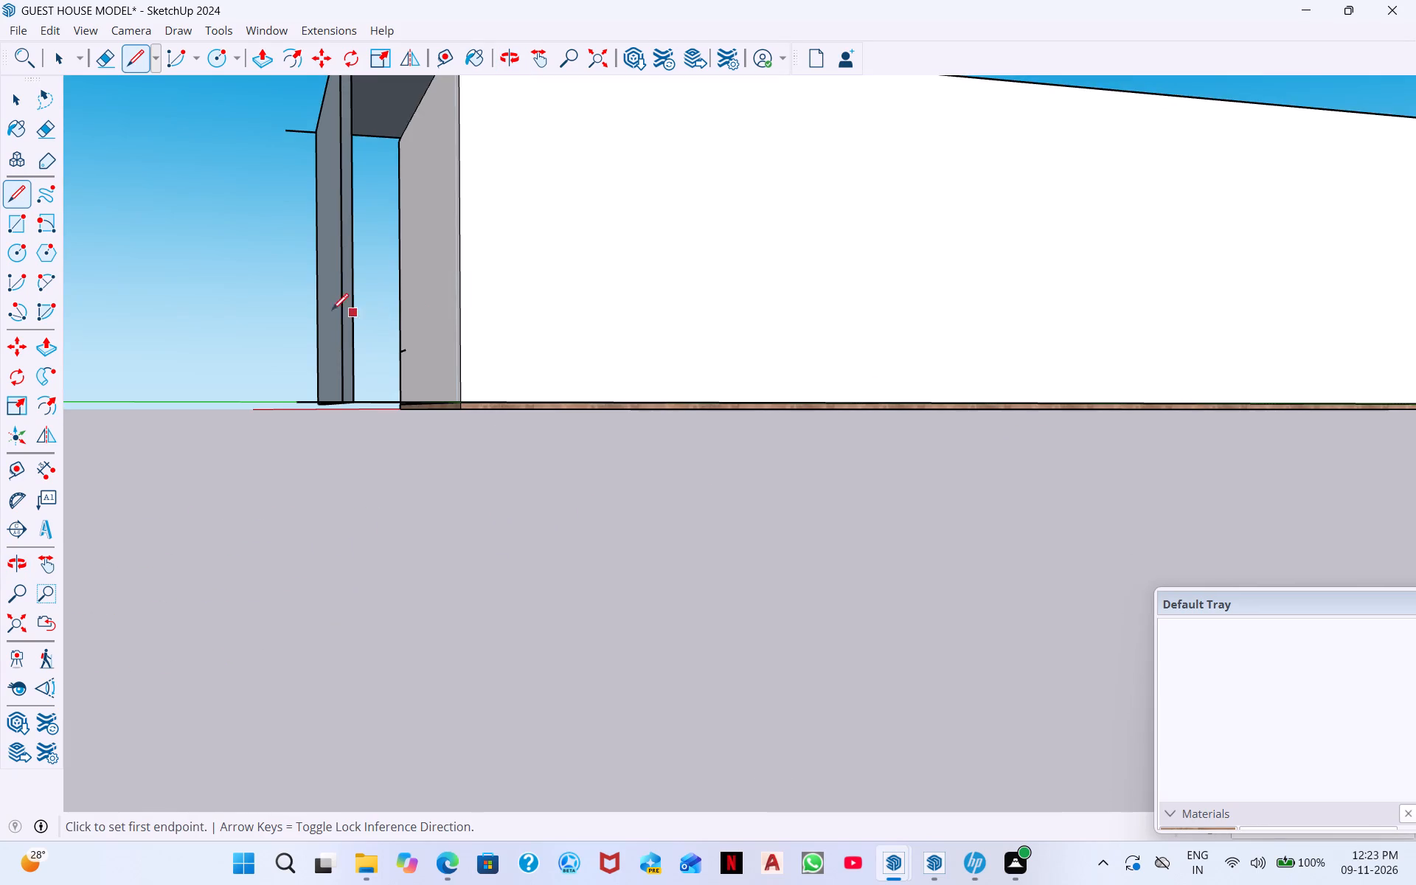
{"action": "scroll", "coordinate": [338, 378], "scroll_direction": "up", "scroll_amount": 15}
{"action": "middle_click_drag", "start_coordinate": [340, 466], "coordinate": [406, 625]}
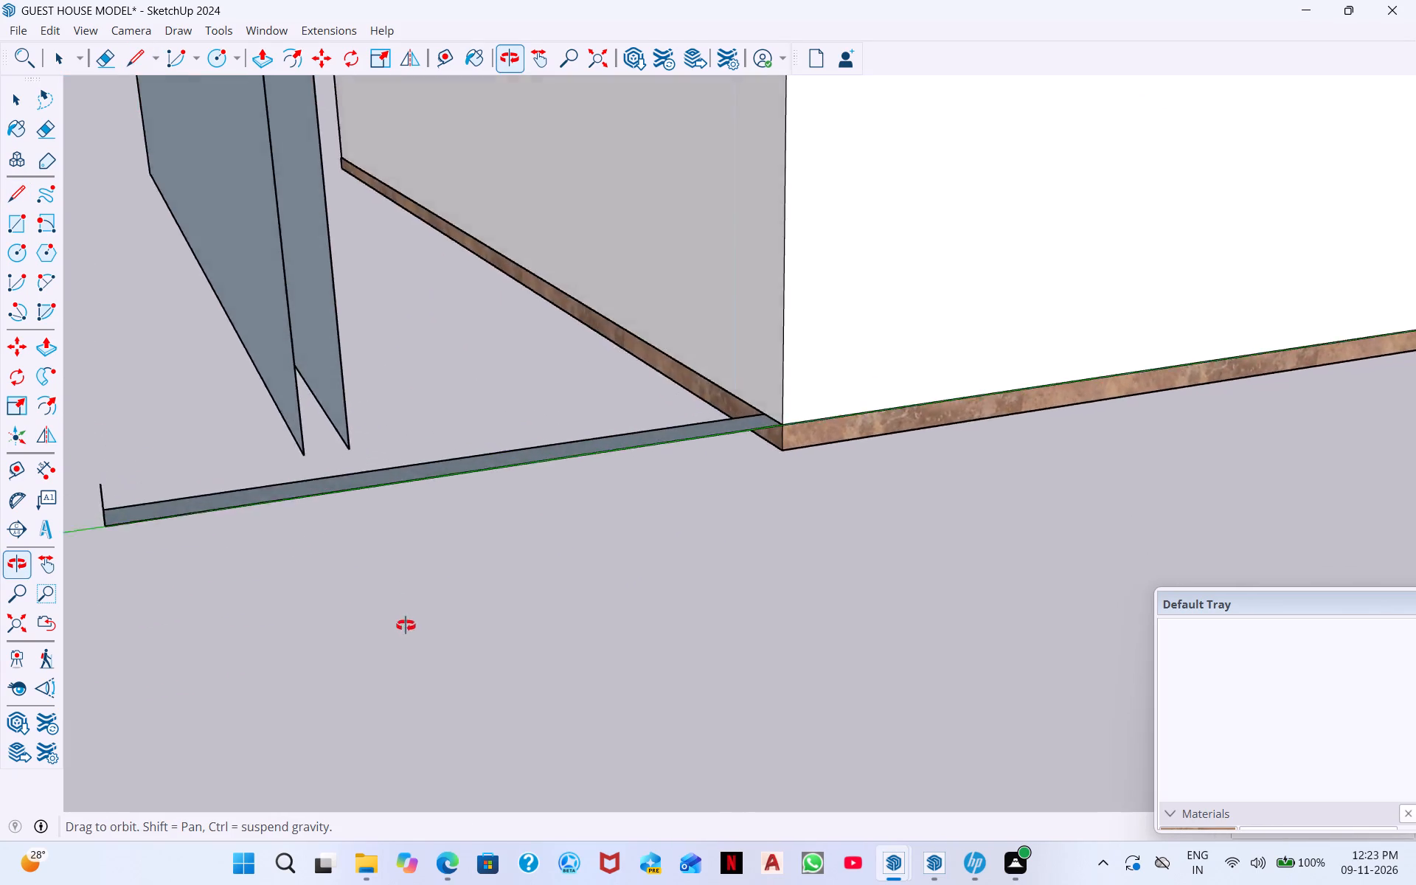
Draw a line across the upper edge of the outside panel's open end, between its two vertical edges.
{"action": "middle_click_drag", "start_coordinate": [406, 625], "coordinate": [575, 618]}
{"action": "middle_click_drag", "start_coordinate": [403, 487], "coordinate": [373, 604]}
{"action": "scroll", "coordinate": [303, 480], "scroll_direction": "down", "scroll_amount": 10}
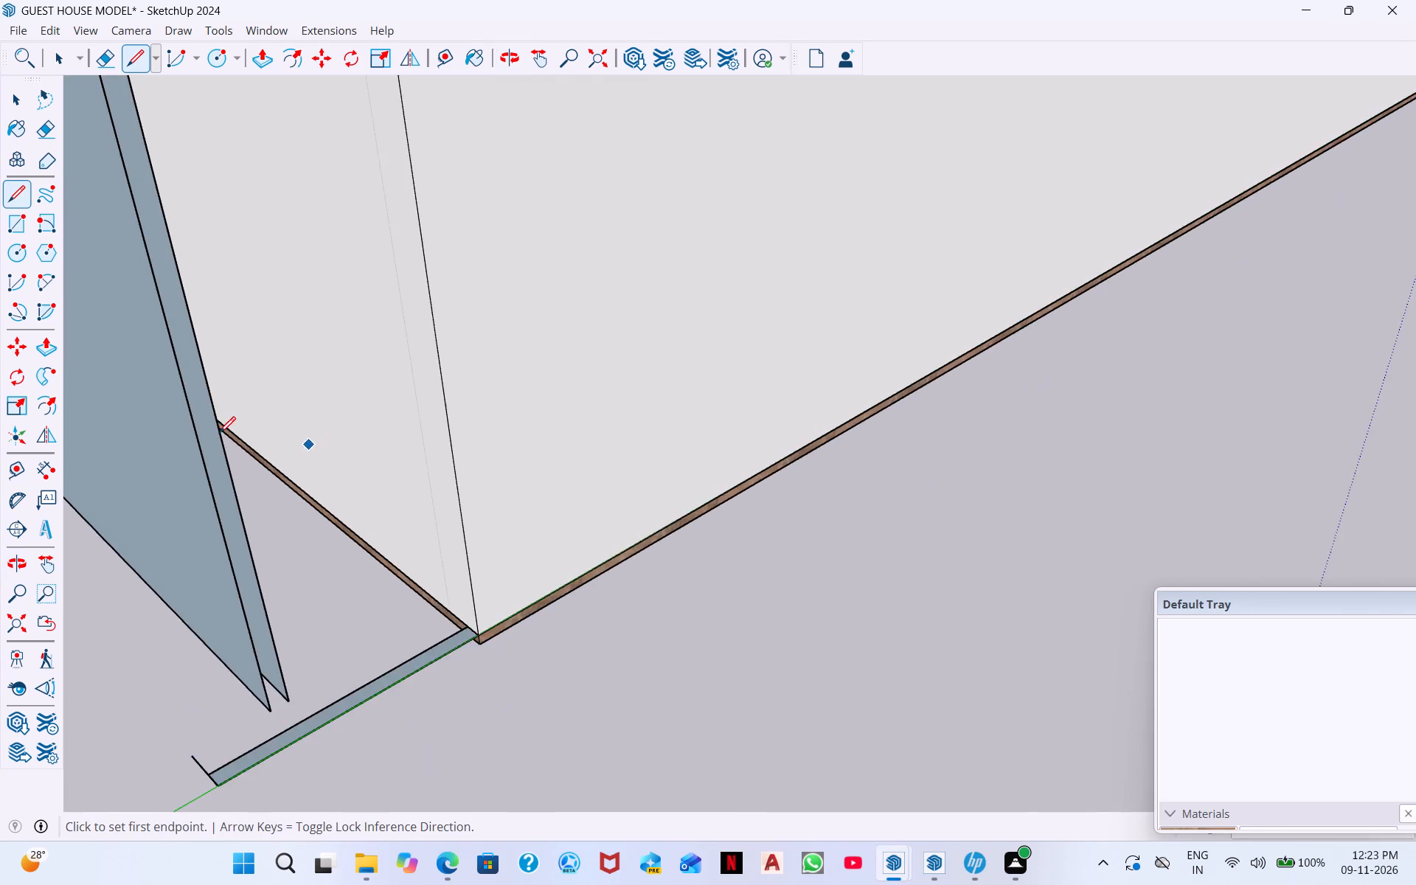
{"action": "scroll", "coordinate": [219, 433], "scroll_direction": "down", "scroll_amount": 7}
{"action": "scroll", "coordinate": [142, 257], "scroll_direction": "up", "scroll_amount": 5}
{"action": "scroll", "coordinate": [244, 280], "scroll_direction": "down", "scroll_amount": 5}
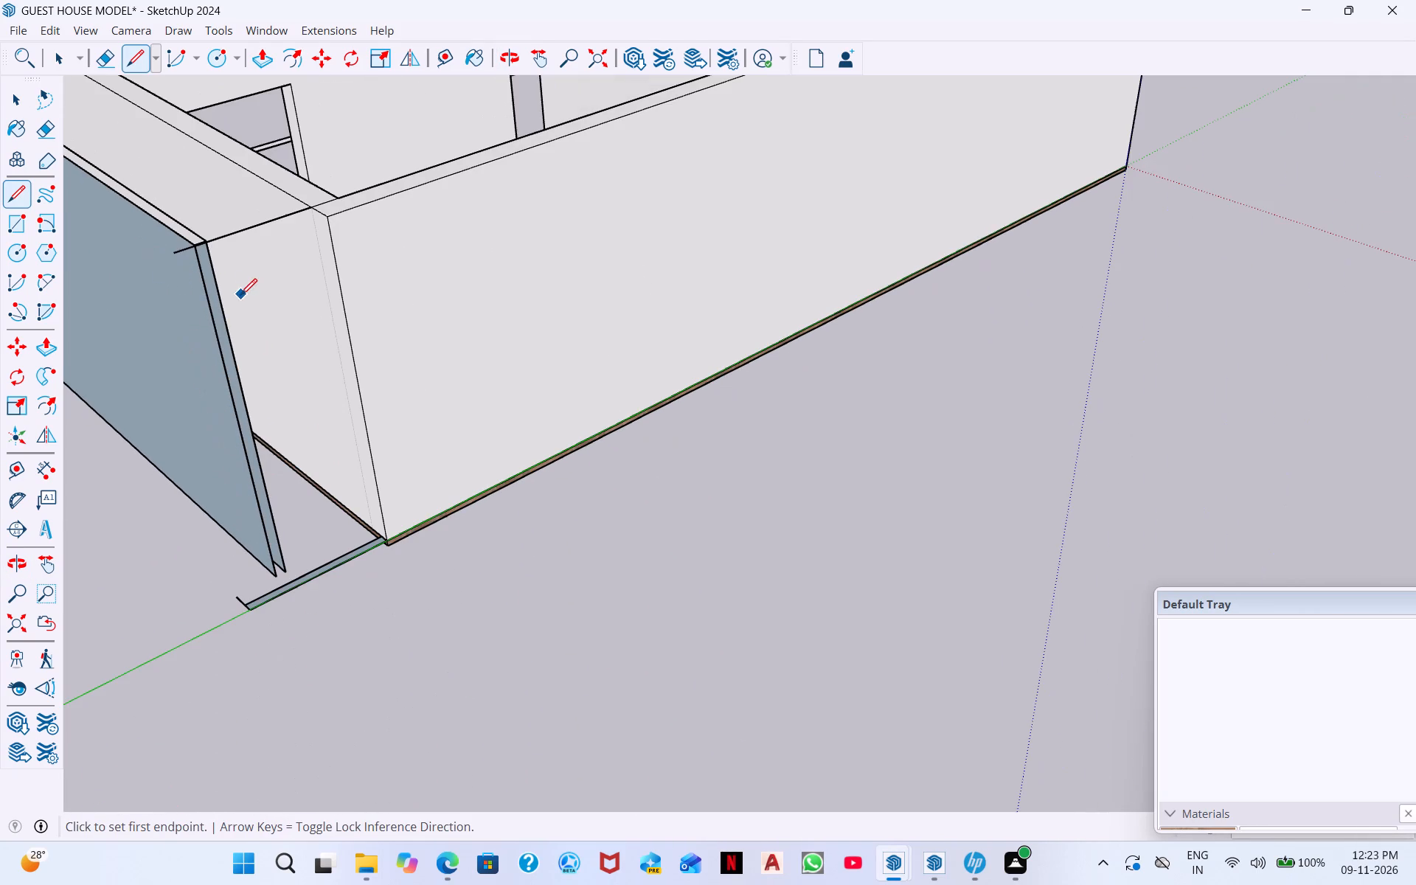
{"action": "key", "text": "space"}
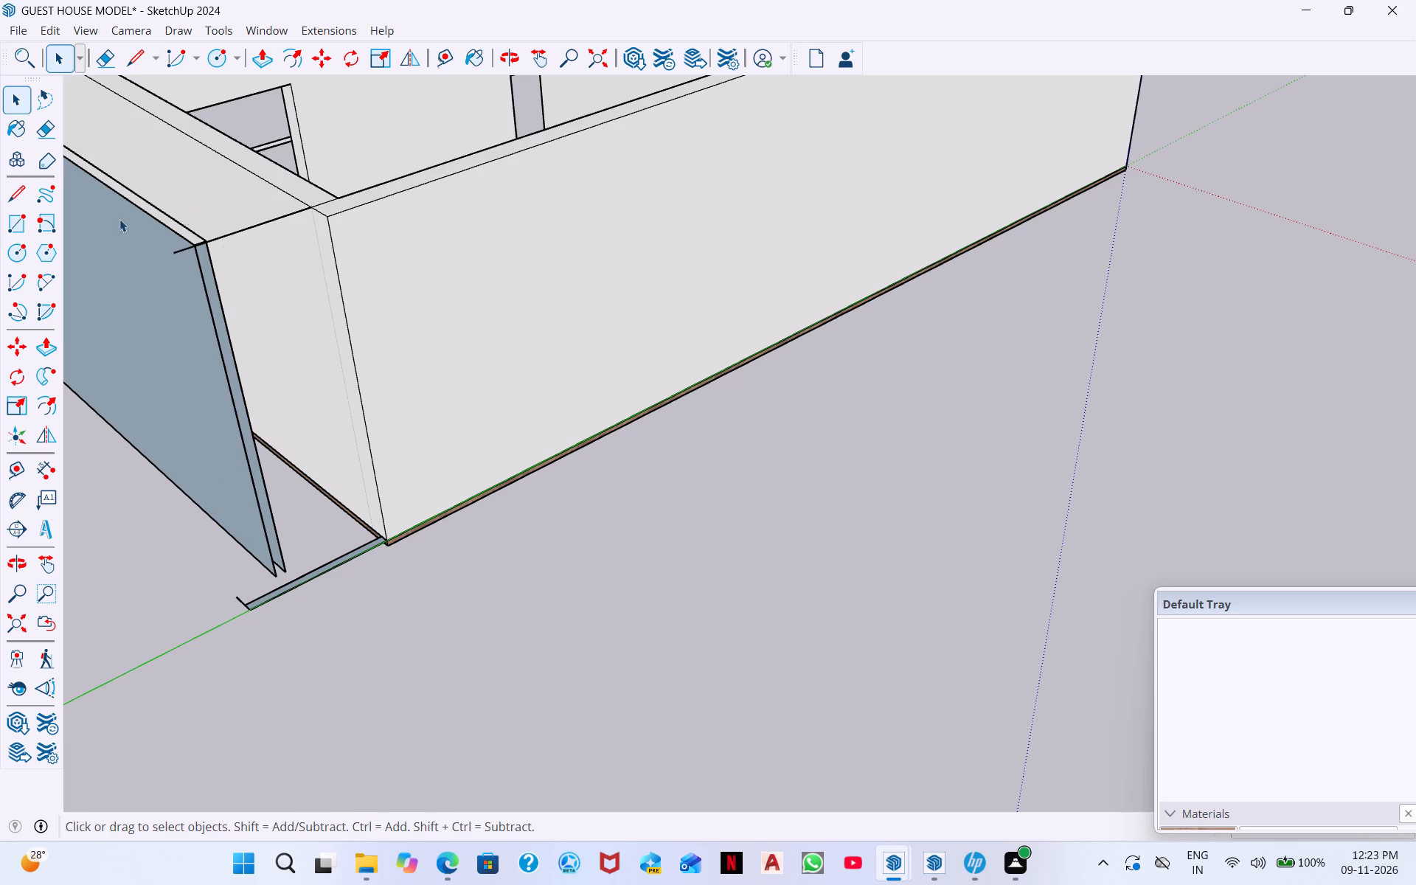
{"action": "scroll", "coordinate": [132, 255], "scroll_direction": "up", "scroll_amount": 6}
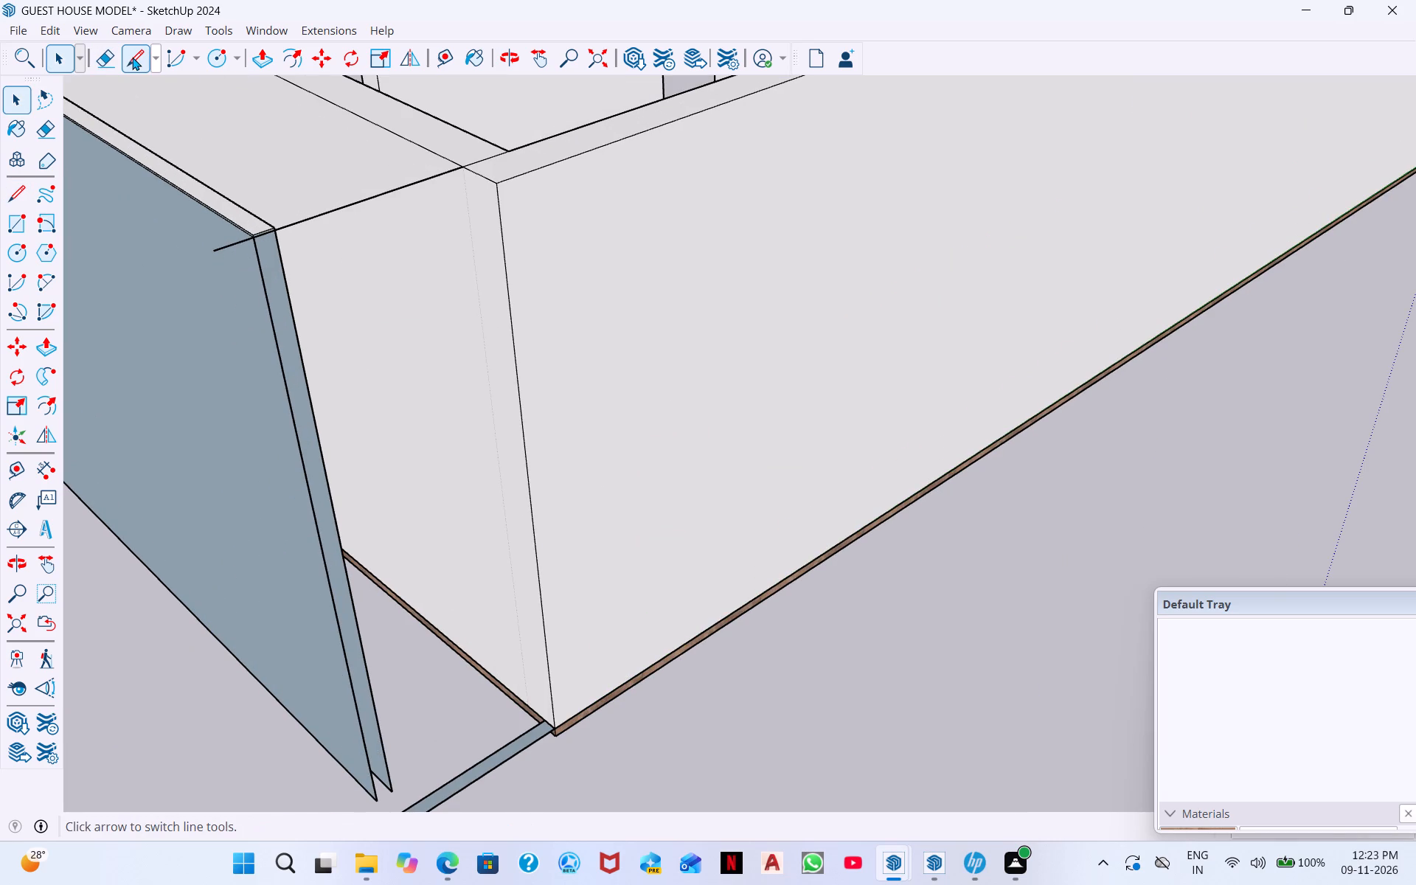
{"action": "left_click", "coordinate": [132, 57]}
{"action": "scroll", "coordinate": [252, 240], "scroll_direction": "up", "scroll_amount": 3}
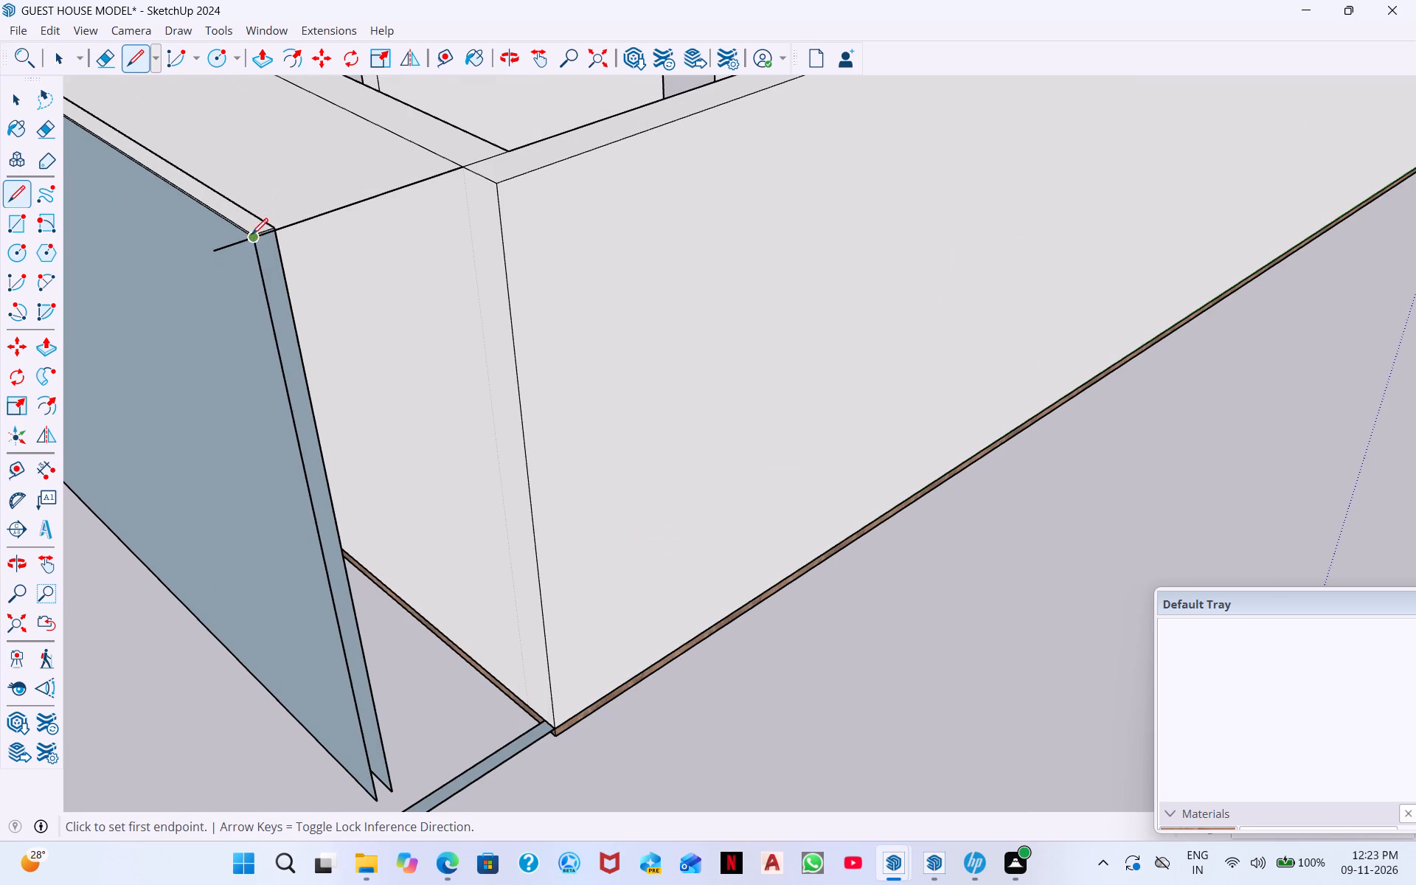
{"action": "scroll", "coordinate": [251, 235], "scroll_direction": "up", "scroll_amount": 14}
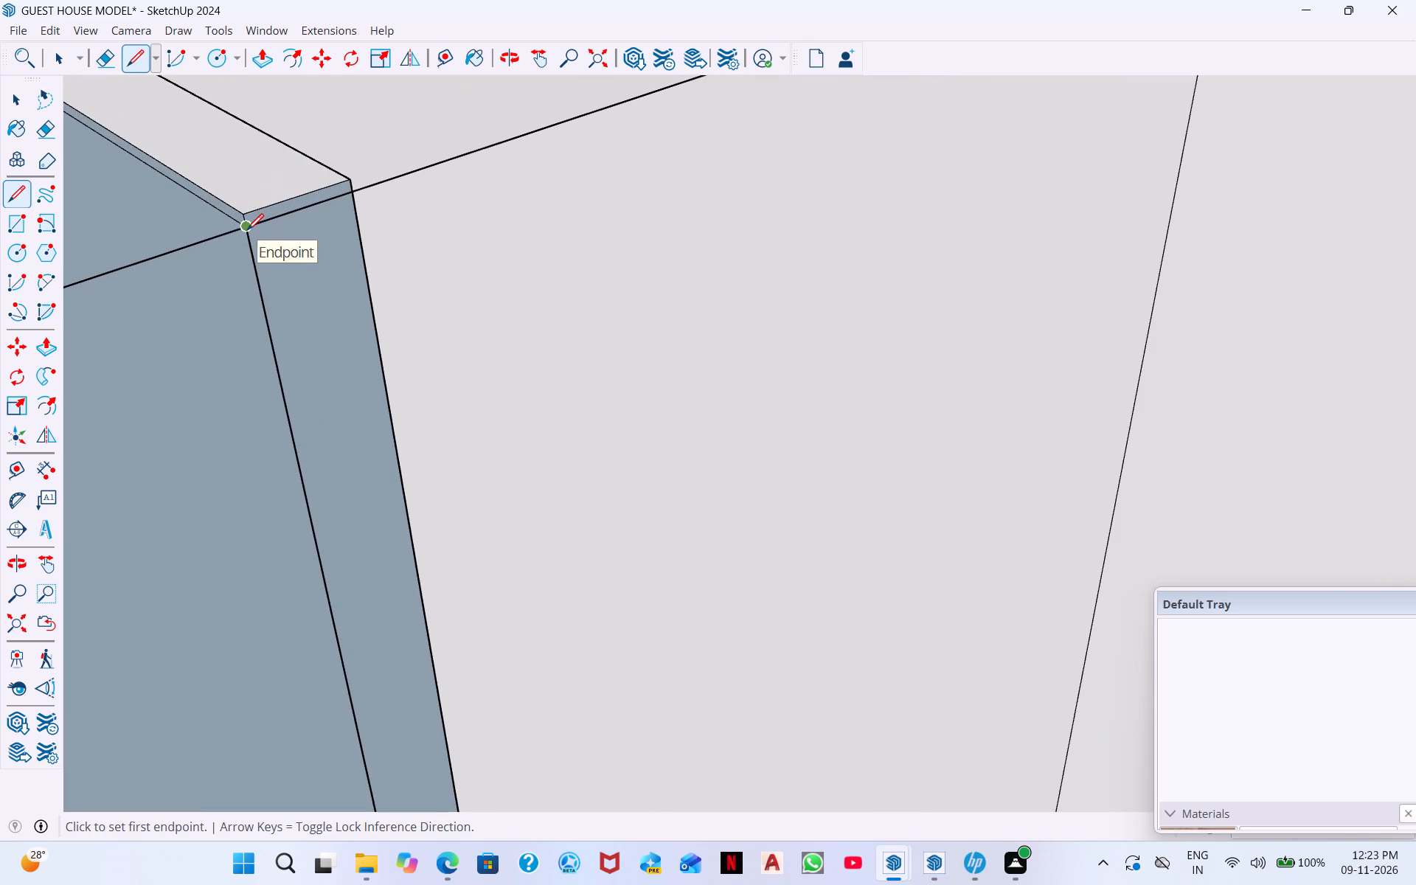
{"action": "left_click", "coordinate": [247, 230]}
{"action": "left_click", "coordinate": [353, 195]}
Draw a line across the bottom of the outside panel's open end to close its end face.
{"action": "middle_click_drag", "start_coordinate": [386, 506], "coordinate": [358, 459]}
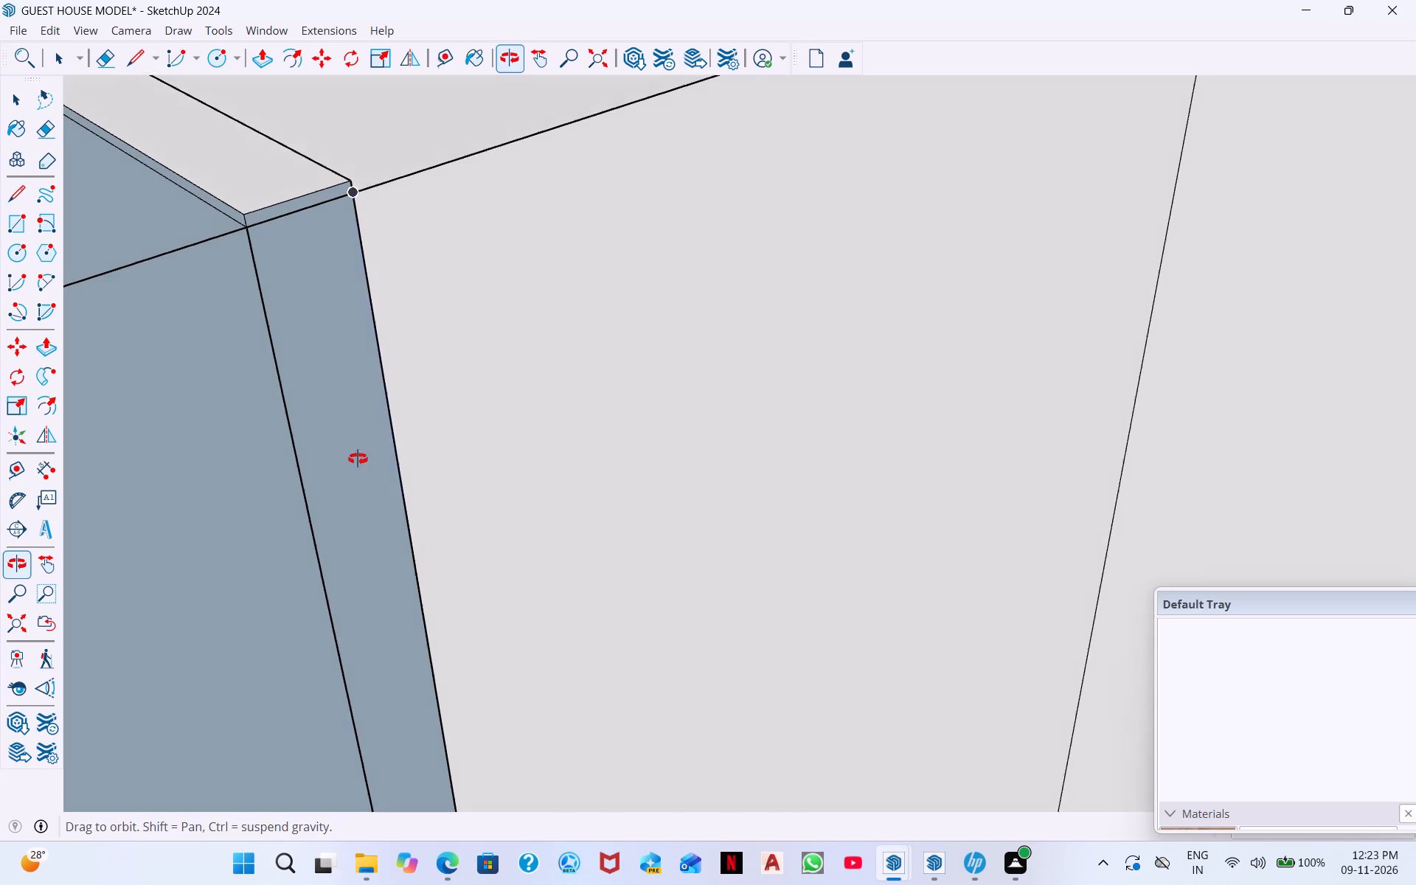
{"action": "middle_click_drag", "start_coordinate": [358, 459], "coordinate": [214, 340]}
{"action": "scroll", "coordinate": [214, 341], "scroll_direction": "down", "scroll_amount": 3}
{"action": "scroll", "coordinate": [440, 578], "scroll_direction": "down", "scroll_amount": 1}
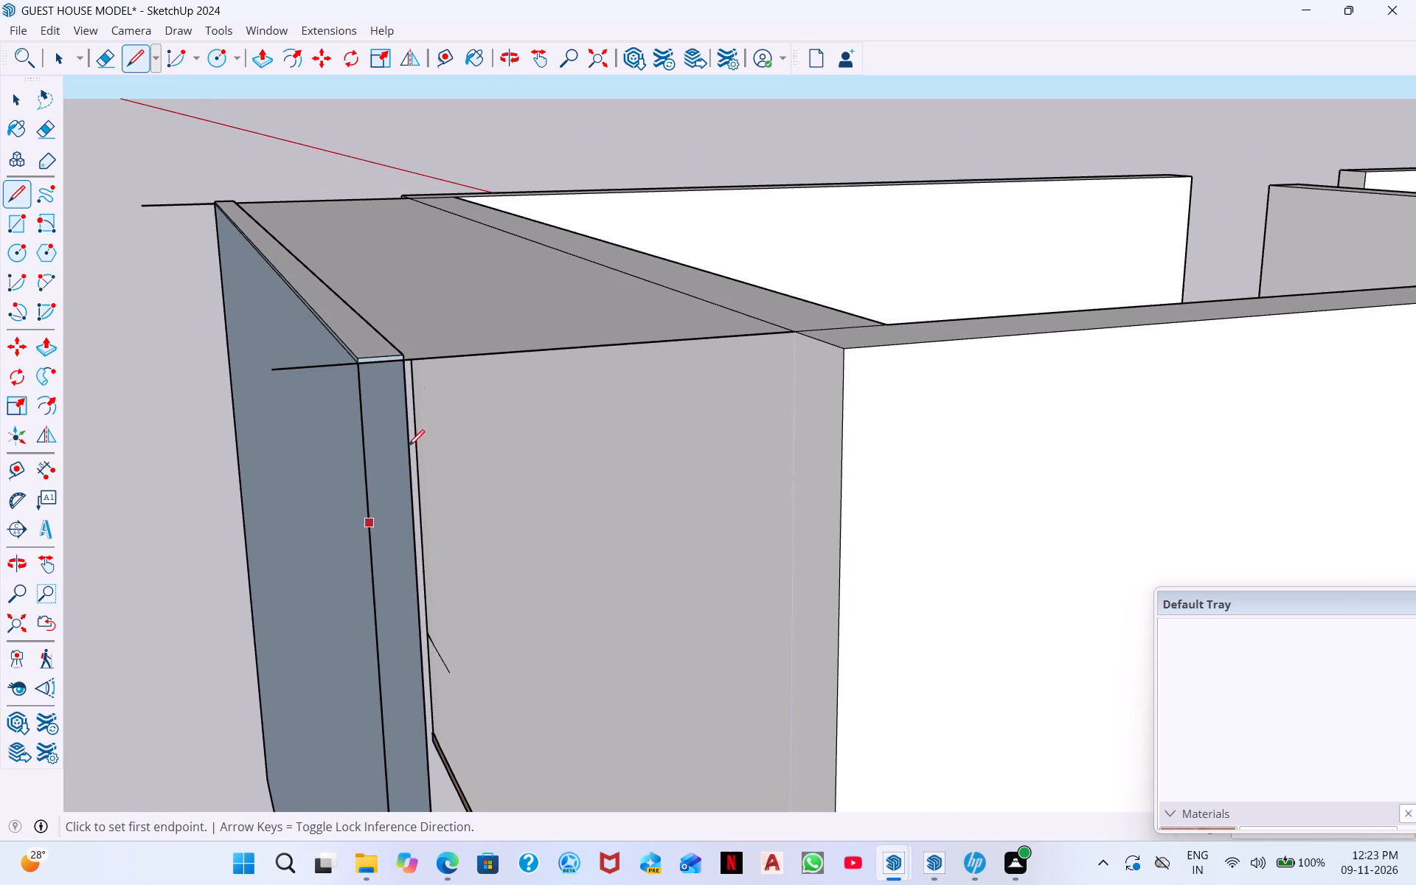
{"action": "middle_click_drag", "start_coordinate": [715, 465], "coordinate": [709, 360]}
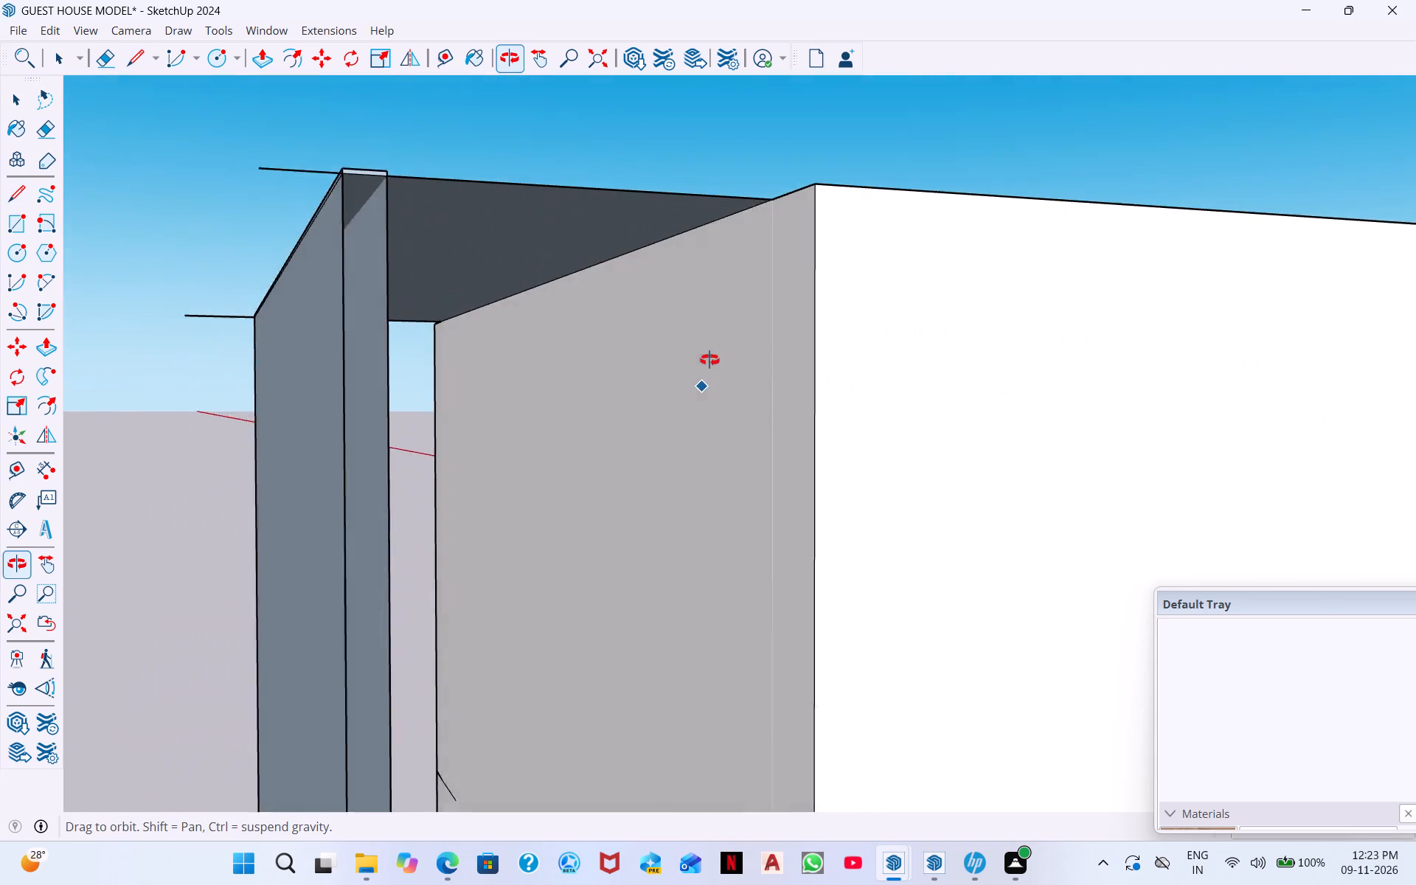
{"action": "middle_click_drag", "start_coordinate": [709, 360], "coordinate": [590, 490]}
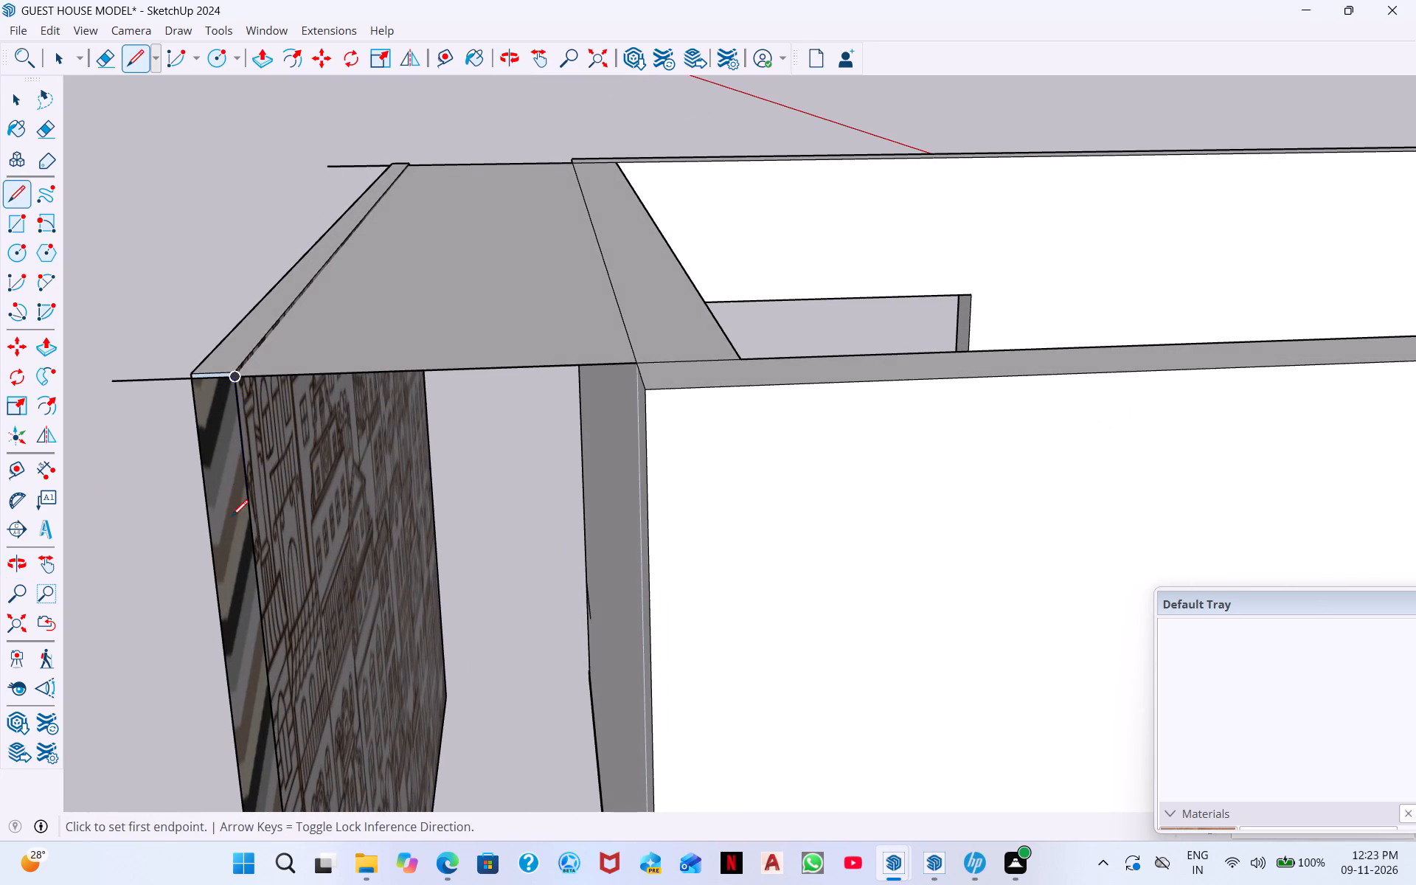
{"action": "scroll", "coordinate": [232, 516], "scroll_direction": "down", "scroll_amount": 11}
{"action": "middle_click_drag", "start_coordinate": [254, 636], "coordinate": [253, 476]}
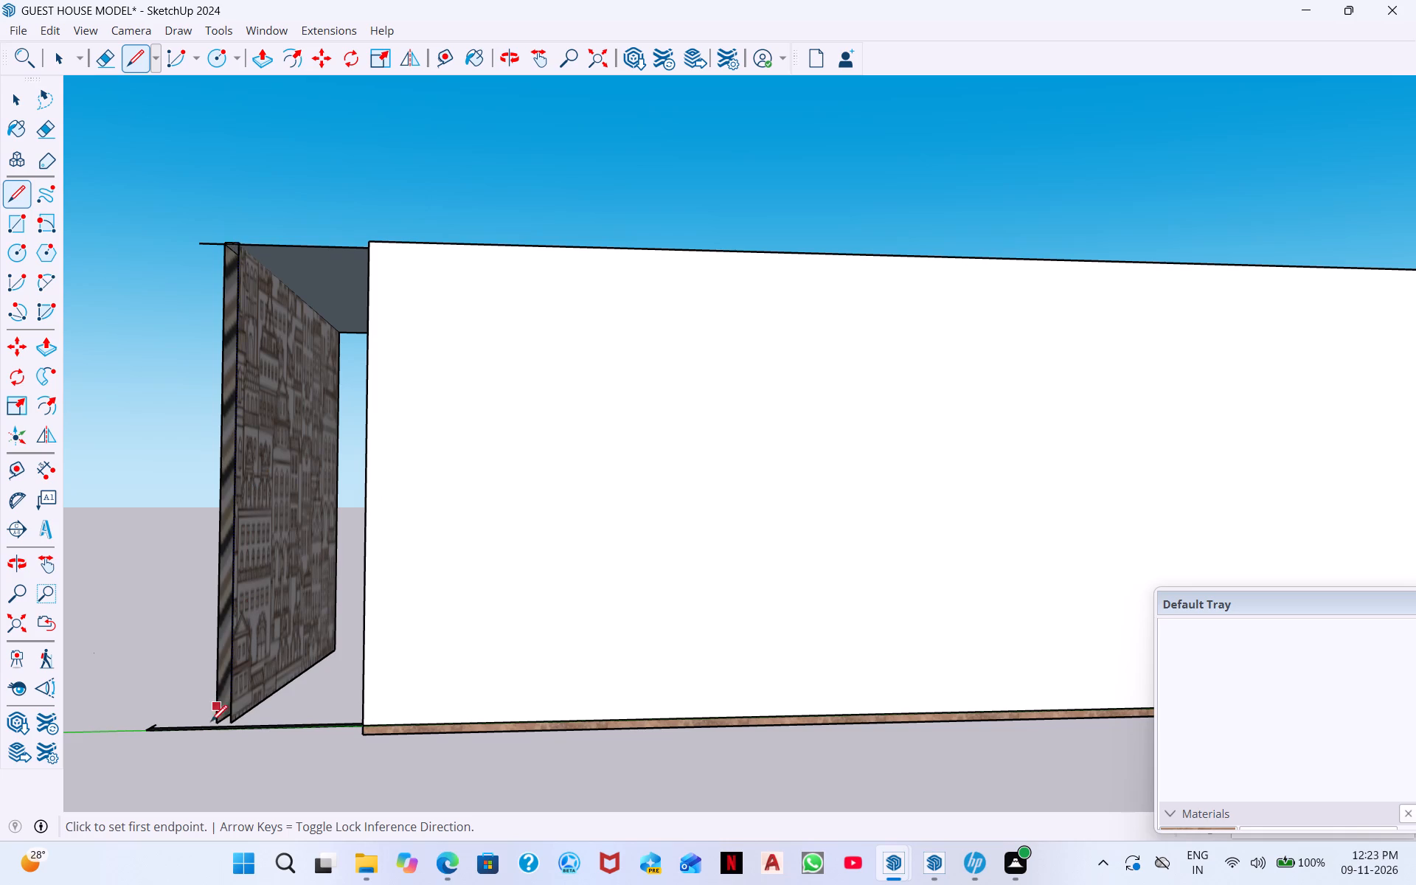
{"action": "left_click", "coordinate": [229, 723]}
{"action": "left_click", "coordinate": [212, 727]}
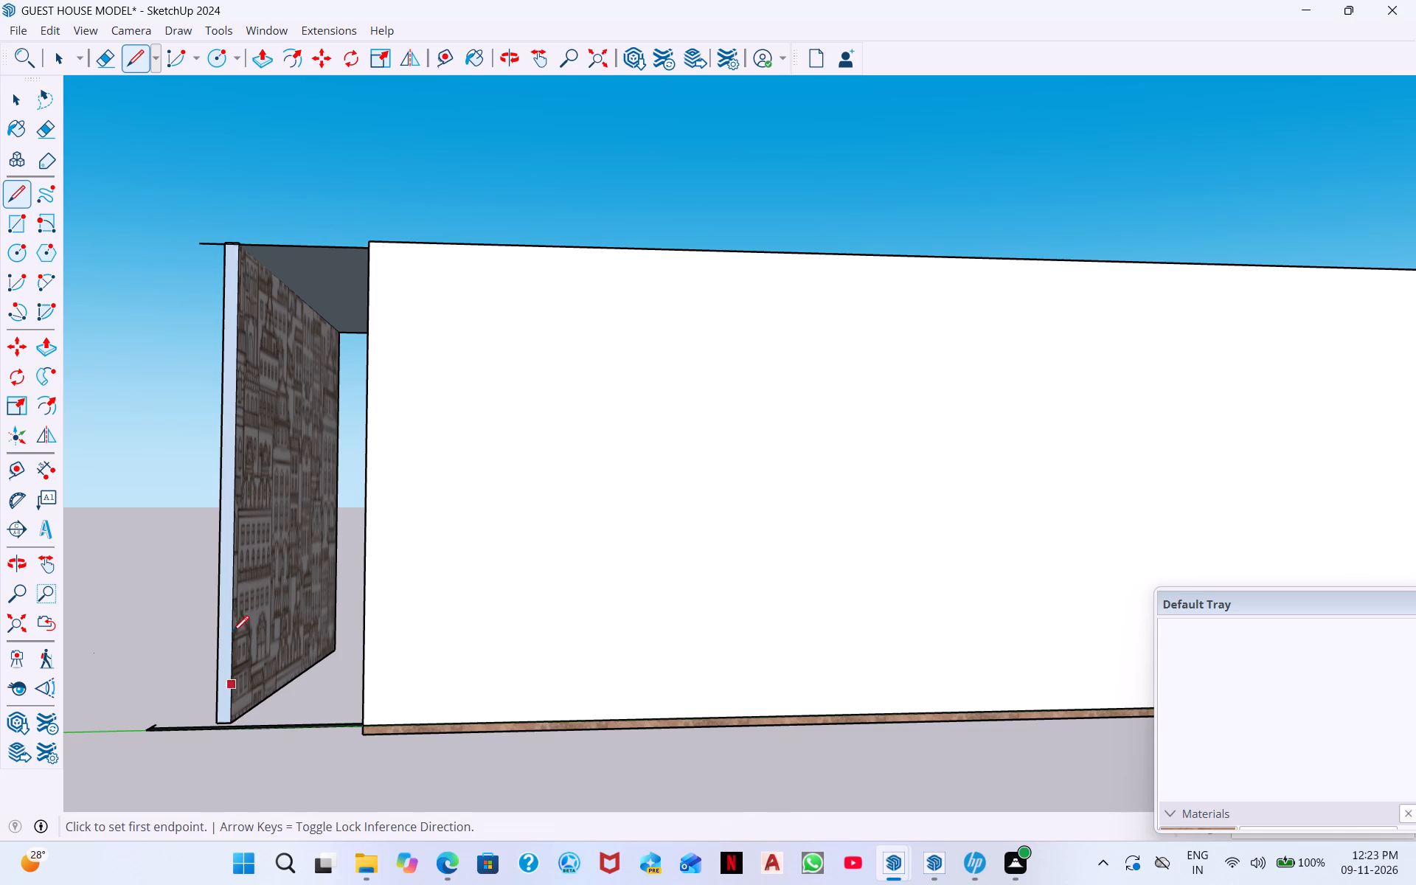
Examine the outside panel, the base strip and the top lines from below, from above and around the house.
{"action": "scroll", "coordinate": [238, 265], "scroll_direction": "down", "scroll_amount": 2}
{"action": "key", "text": "space"}
{"action": "scroll", "coordinate": [237, 280], "scroll_direction": "down", "scroll_amount": 2}
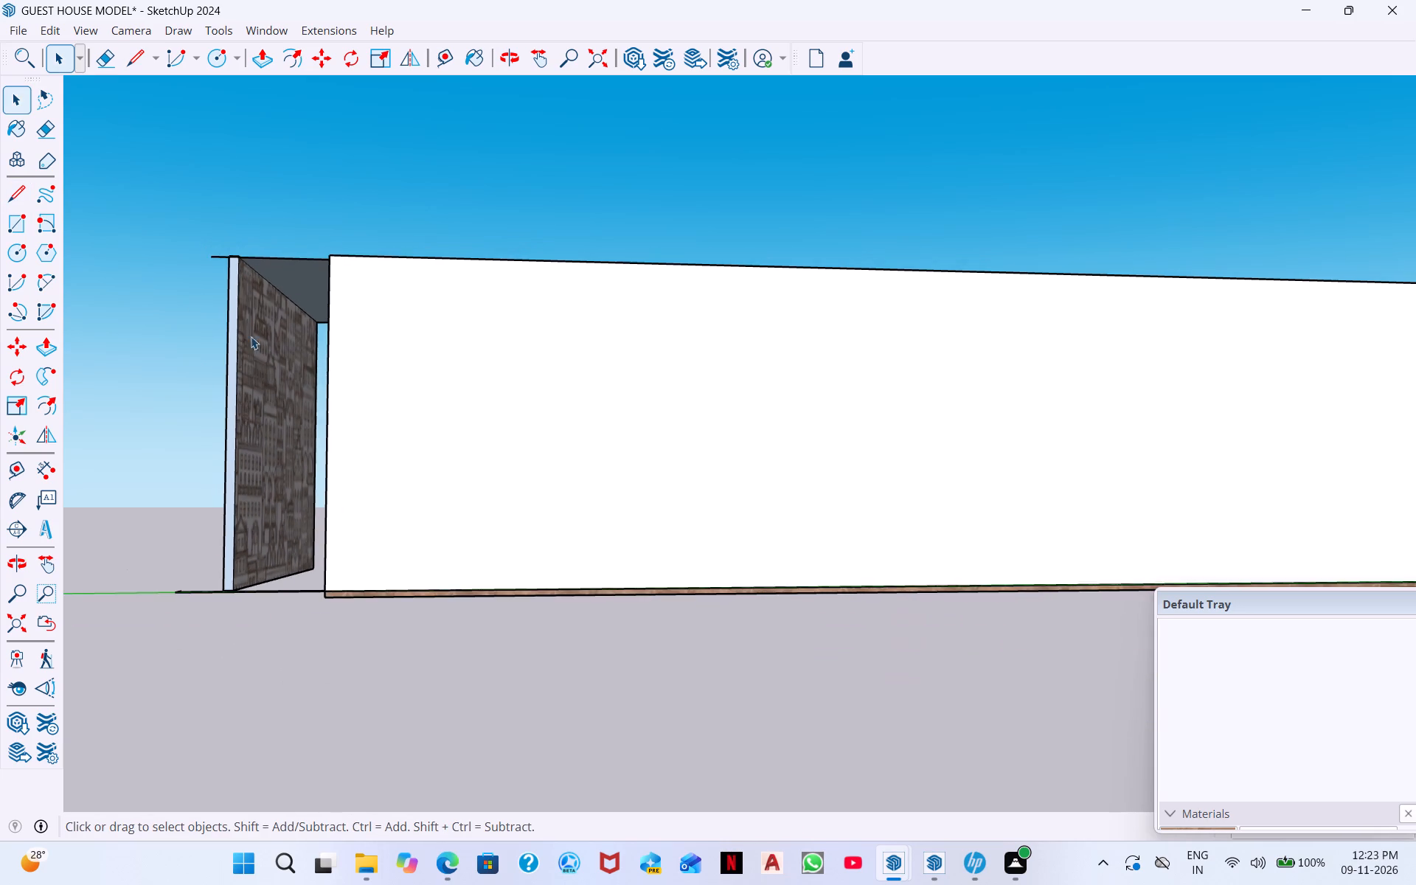
{"action": "middle_click_drag", "start_coordinate": [296, 501], "coordinate": [473, 558]}
{"action": "middle_click_drag", "start_coordinate": [307, 527], "coordinate": [617, 551]}
{"action": "middle_click_drag", "start_coordinate": [505, 573], "coordinate": [616, 378]}
{"action": "middle_click_drag", "start_coordinate": [615, 493], "coordinate": [625, 380]}
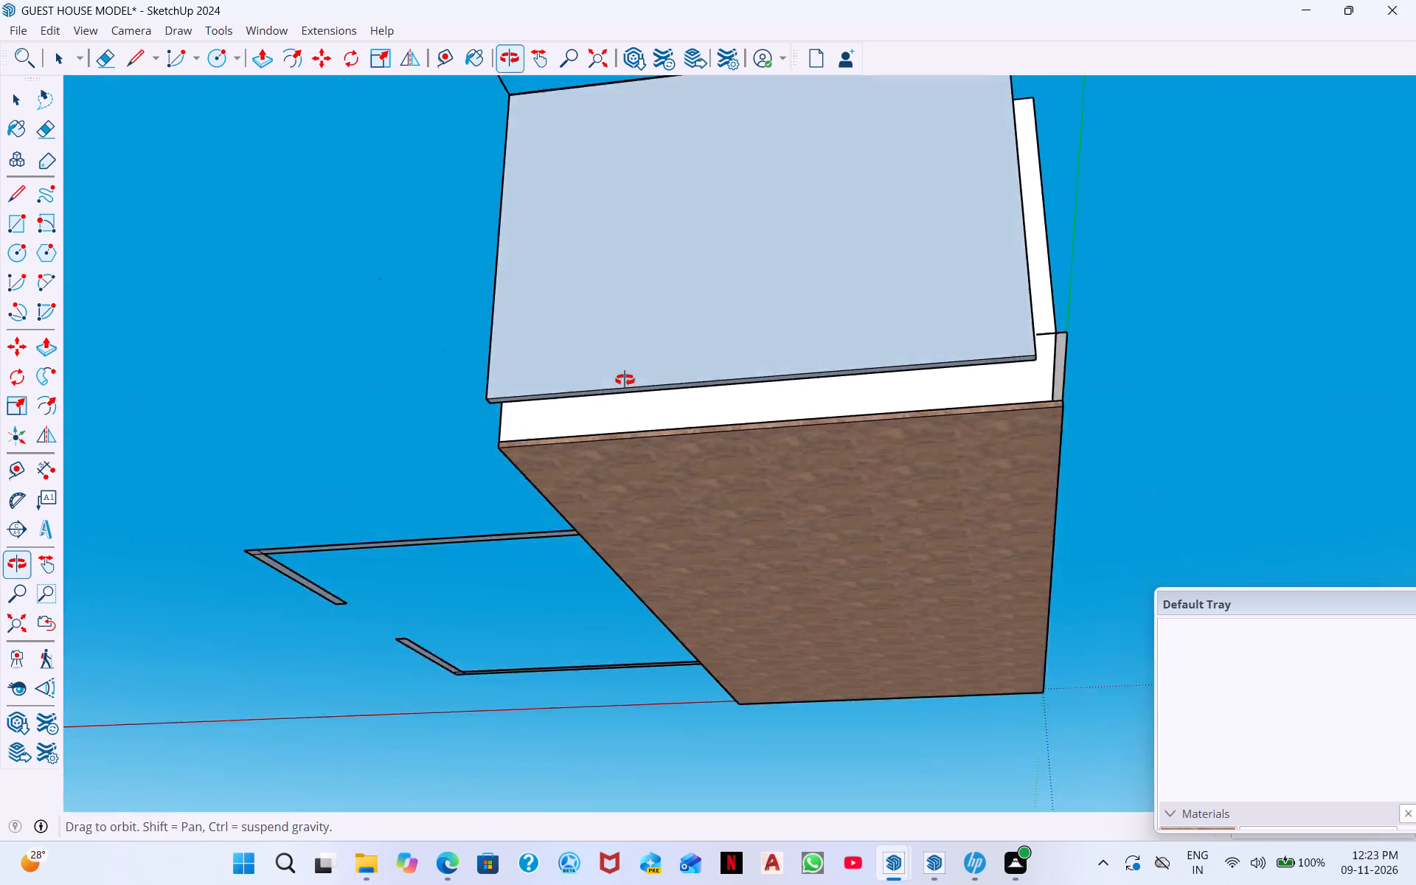
{"action": "middle_click_drag", "start_coordinate": [625, 380], "coordinate": [619, 312]}
{"action": "middle_click_drag", "start_coordinate": [592, 321], "coordinate": [454, 771]}
{"action": "middle_click_drag", "start_coordinate": [417, 693], "coordinate": [430, 785]}
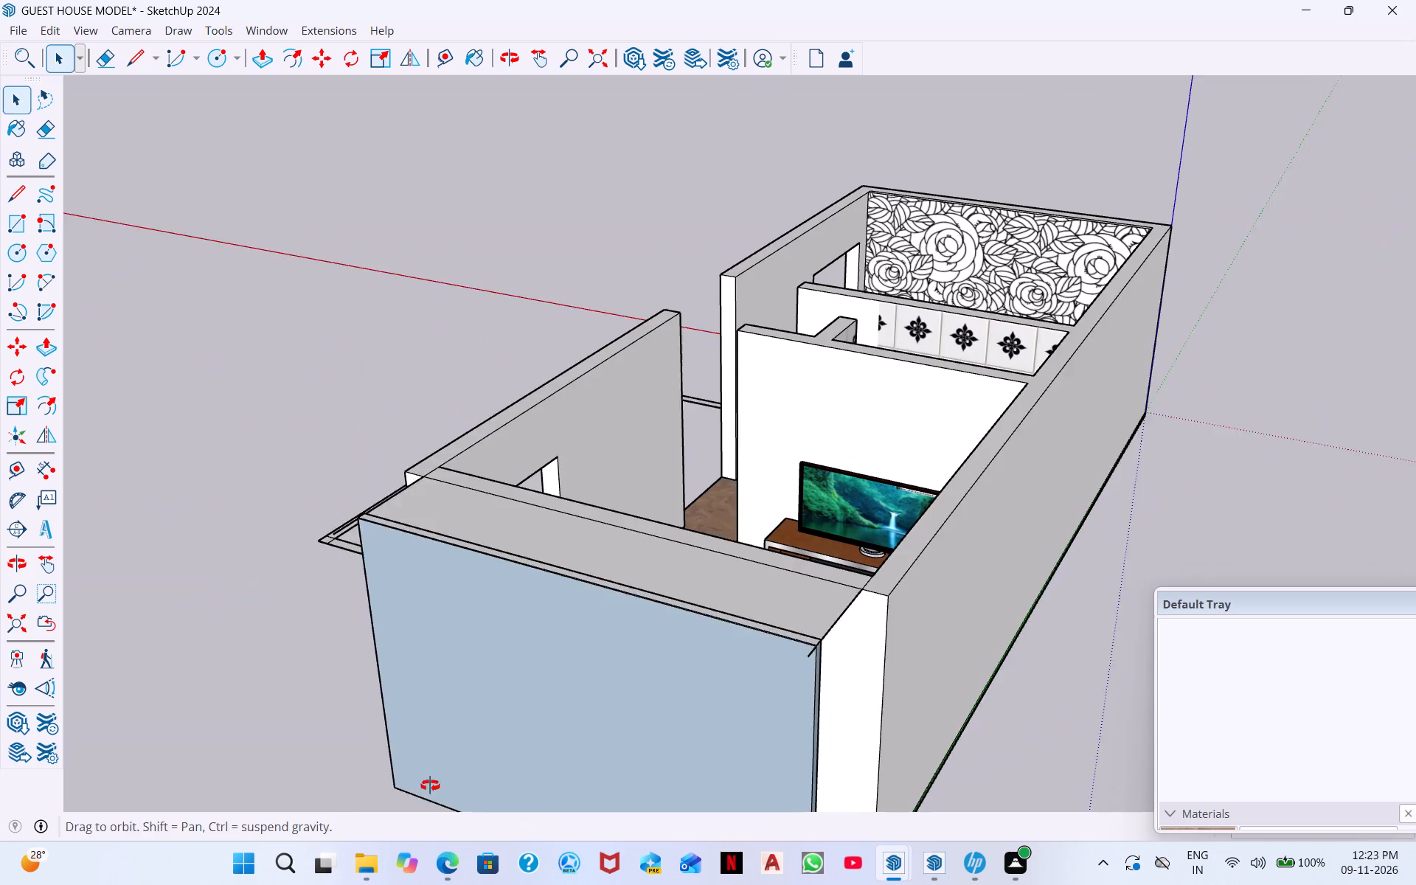
{"action": "middle_click_drag", "start_coordinate": [430, 785], "coordinate": [434, 802]}
{"action": "middle_click_drag", "start_coordinate": [589, 752], "coordinate": [756, 788]}
{"action": "middle_click_drag", "start_coordinate": [666, 697], "coordinate": [650, 749]}
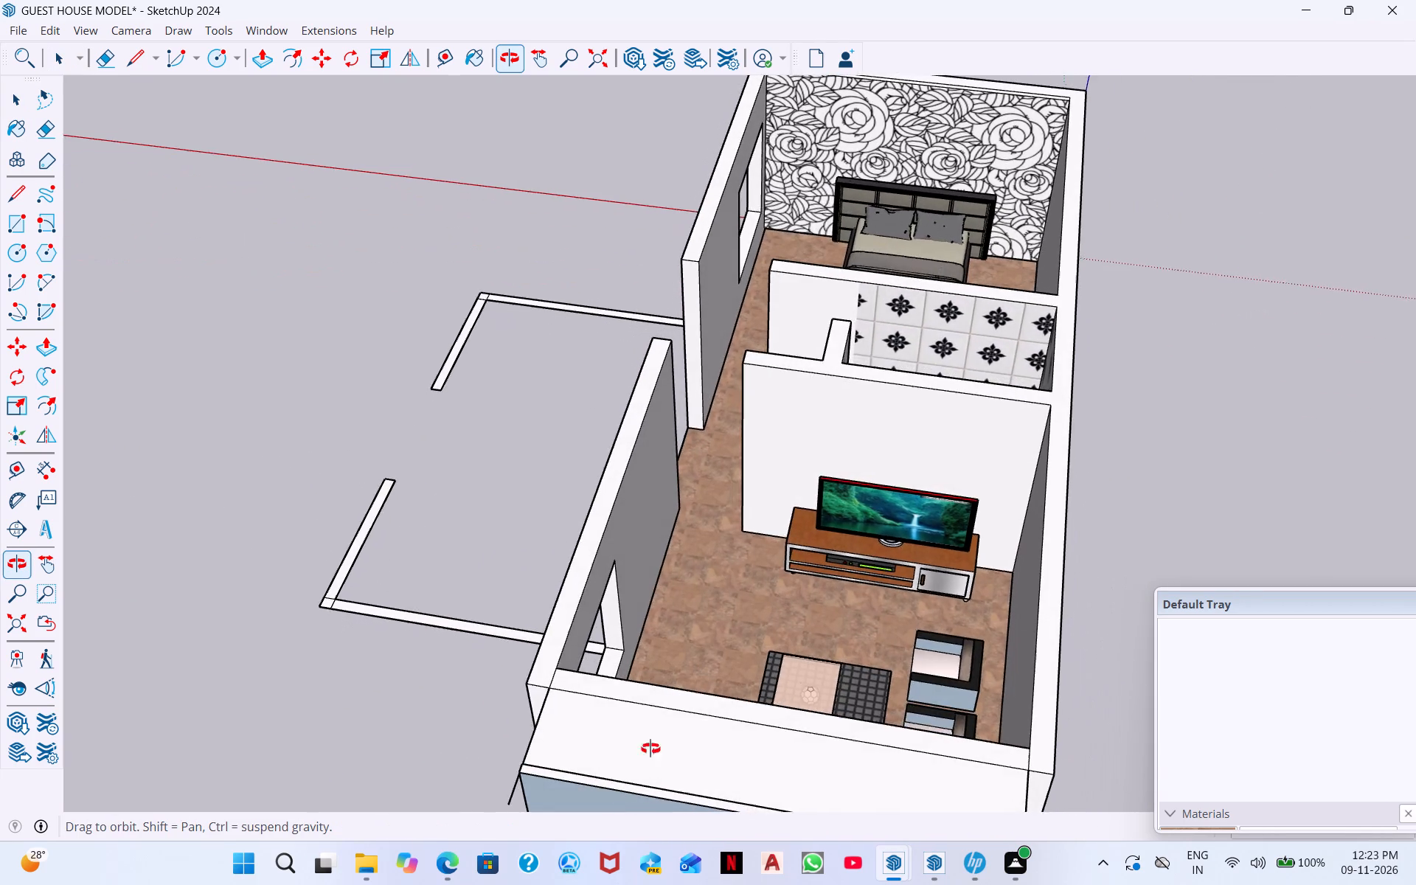
{"action": "middle_click_drag", "start_coordinate": [650, 749], "coordinate": [685, 615]}
{"action": "scroll", "coordinate": [531, 638], "scroll_direction": "up", "scroll_amount": 11}
{"action": "middle_click_drag", "start_coordinate": [898, 550], "coordinate": [400, 583]}
{"action": "scroll", "coordinate": [321, 558], "scroll_direction": "down", "scroll_amount": 1}
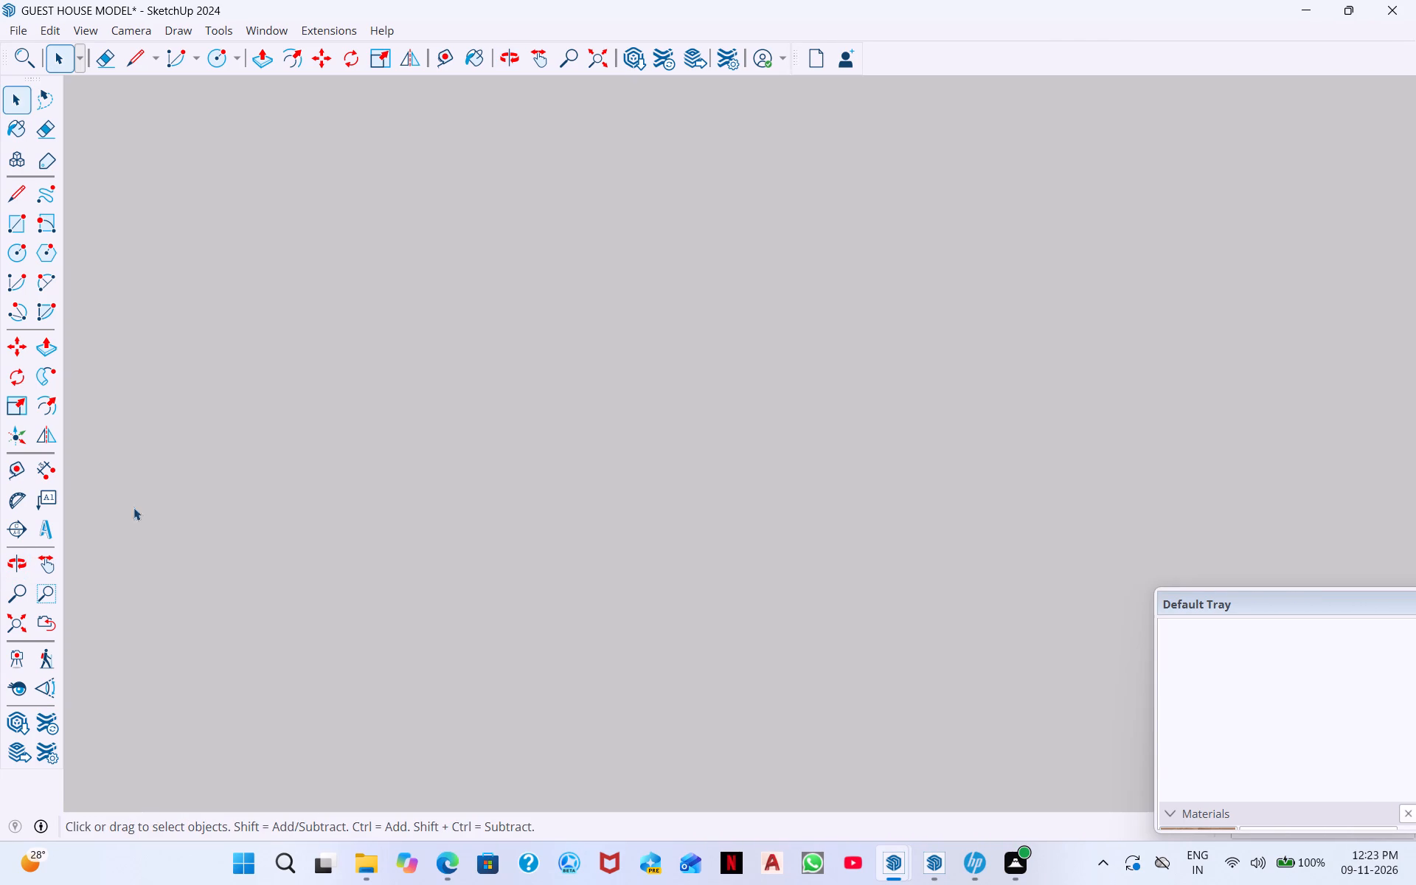
{"action": "scroll", "coordinate": [303, 549], "scroll_direction": "down", "scroll_amount": 20}
{"action": "scroll", "coordinate": [303, 549], "scroll_direction": "down", "scroll_amount": 4}
{"action": "middle_click", "coordinate": [377, 543]}
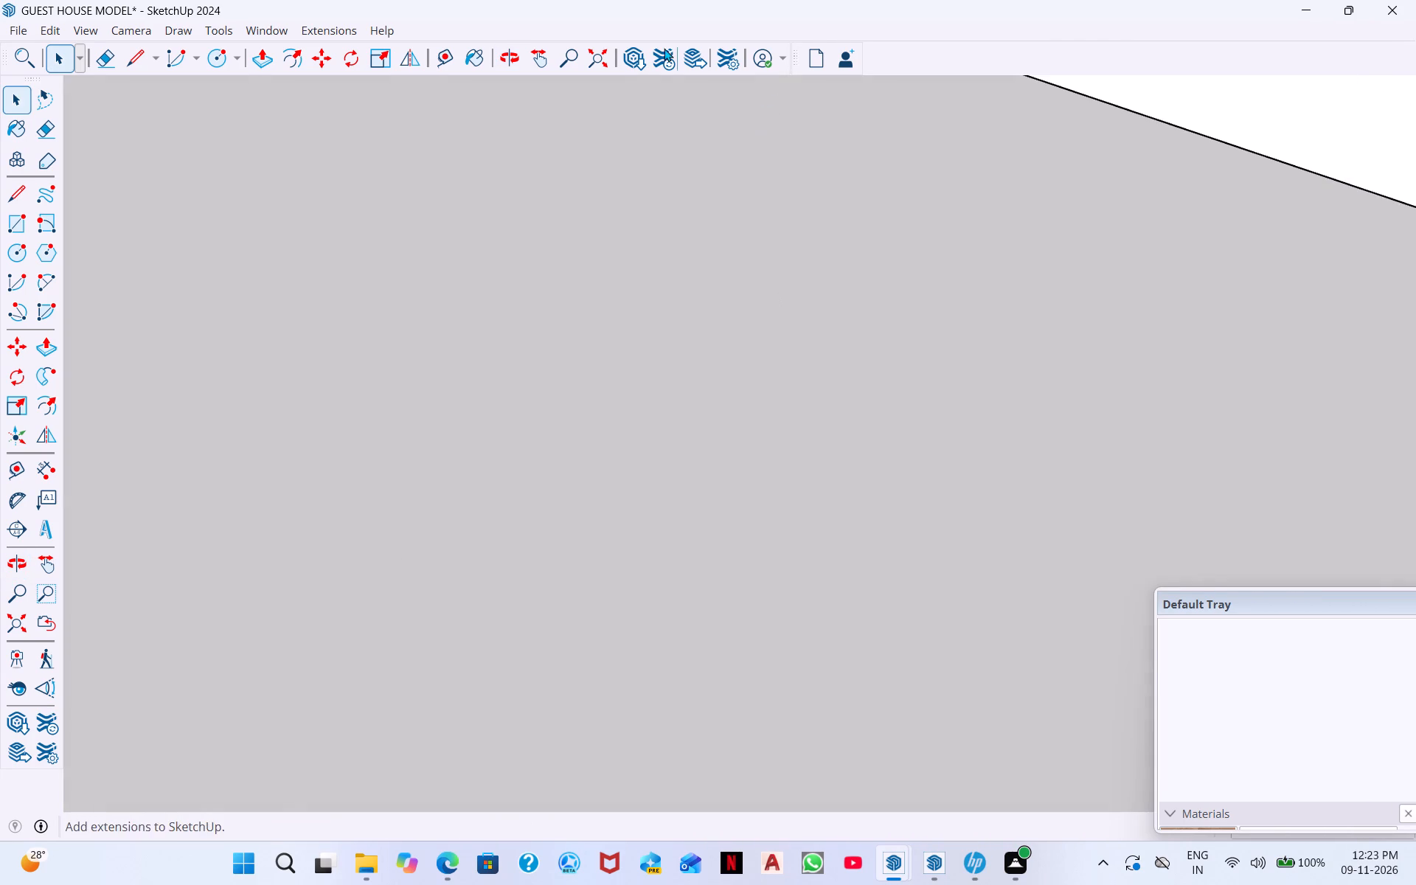
{"action": "left_click", "coordinate": [601, 58]}
{"action": "scroll", "coordinate": [709, 469], "scroll_direction": "down", "scroll_amount": 4}
{"action": "middle_click_drag", "start_coordinate": [461, 501], "coordinate": [543, 493]}
{"action": "scroll", "coordinate": [478, 515], "scroll_direction": "down", "scroll_amount": 1}
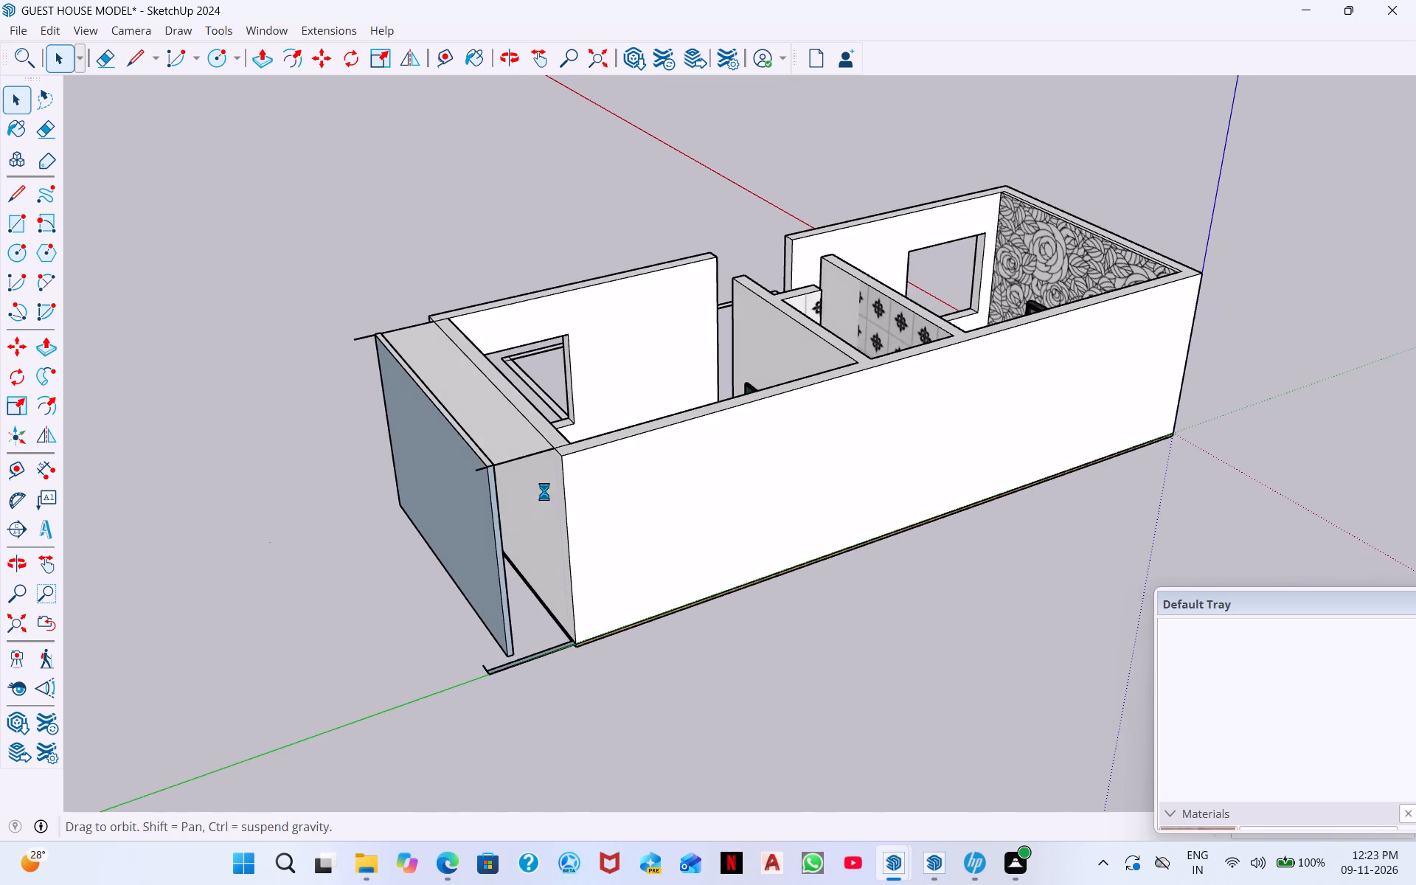
{"action": "middle_click_drag", "start_coordinate": [515, 555], "coordinate": [1067, 404]}
{"action": "middle_click_drag", "start_coordinate": [834, 466], "coordinate": [1298, 487]}
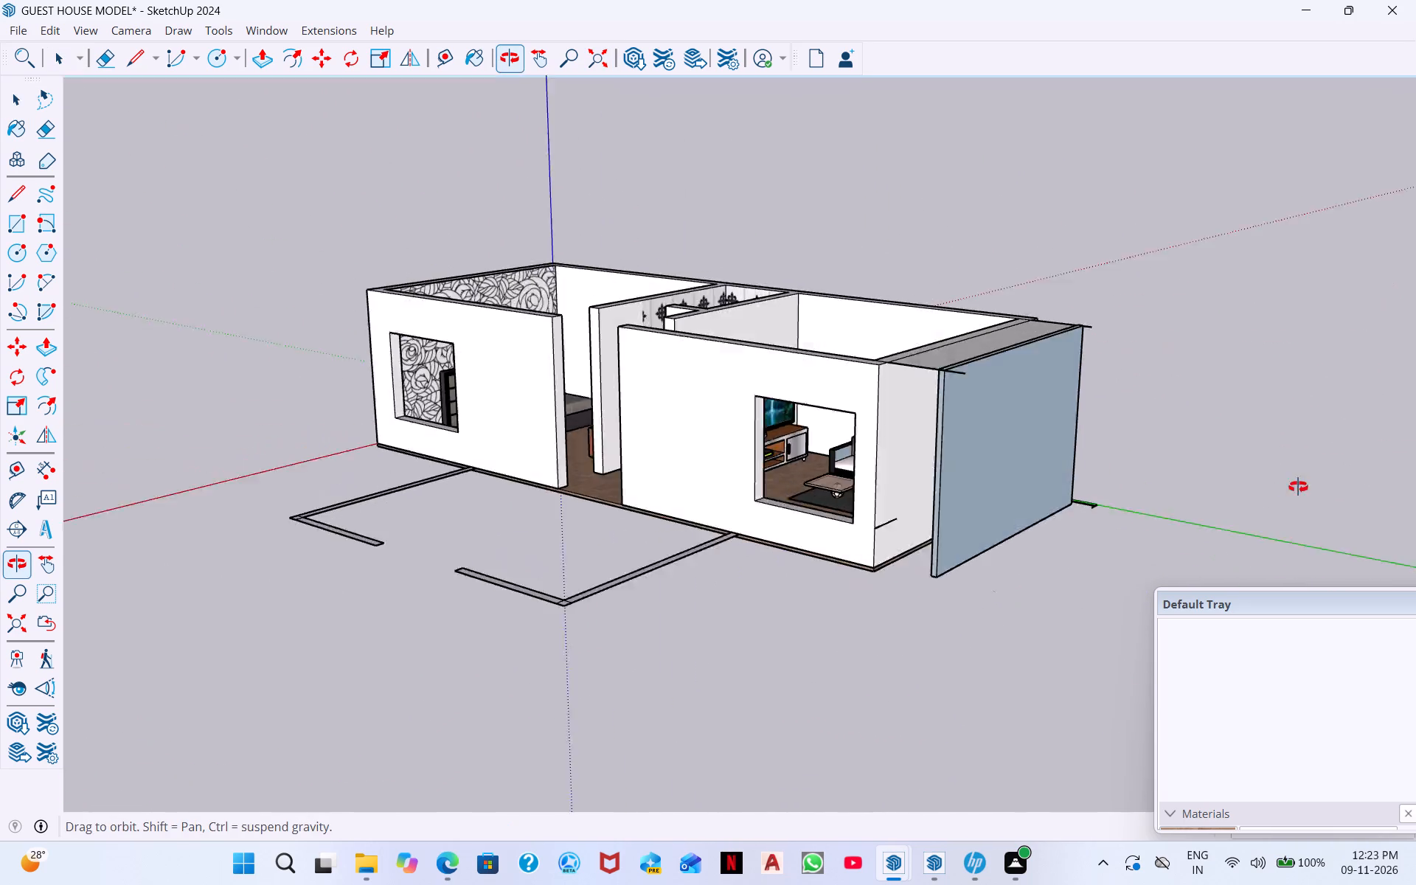
{"action": "middle_click_drag", "start_coordinate": [1298, 487], "coordinate": [1299, 486]}
{"action": "middle_click_drag", "start_coordinate": [937, 452], "coordinate": [1180, 407]}
Select the outside panel's large patterned face and narrow end face together with their vertical edges.
{"action": "scroll", "coordinate": [1066, 351], "scroll_direction": "up", "scroll_amount": 6}
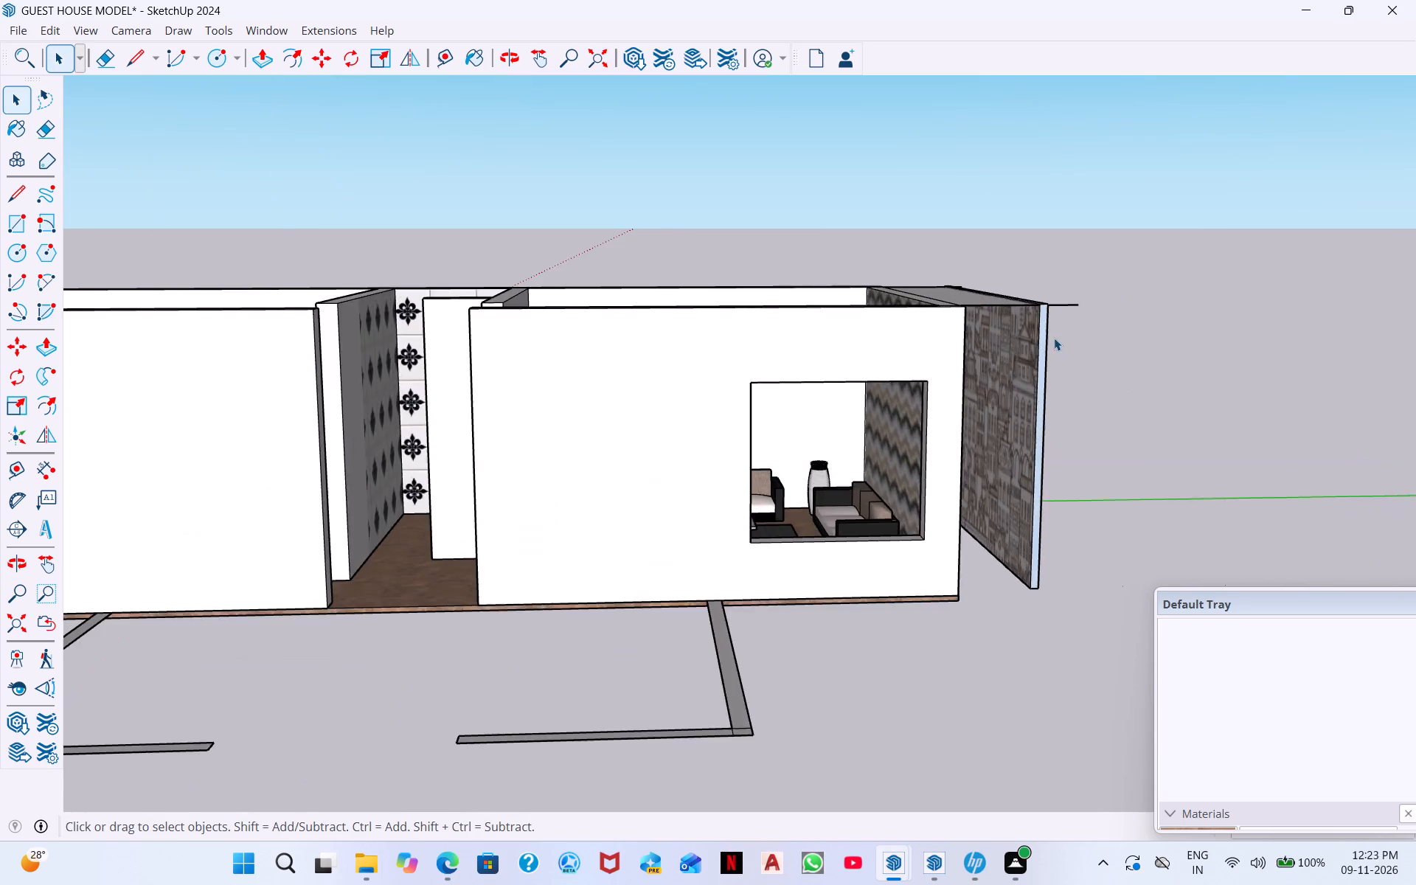
{"action": "scroll", "coordinate": [1054, 338], "scroll_direction": "up", "scroll_amount": 4}
{"action": "scroll", "coordinate": [1002, 306], "scroll_direction": "up", "scroll_amount": 13}
{"action": "middle_click_drag", "start_coordinate": [1031, 319], "coordinate": [1024, 334]}
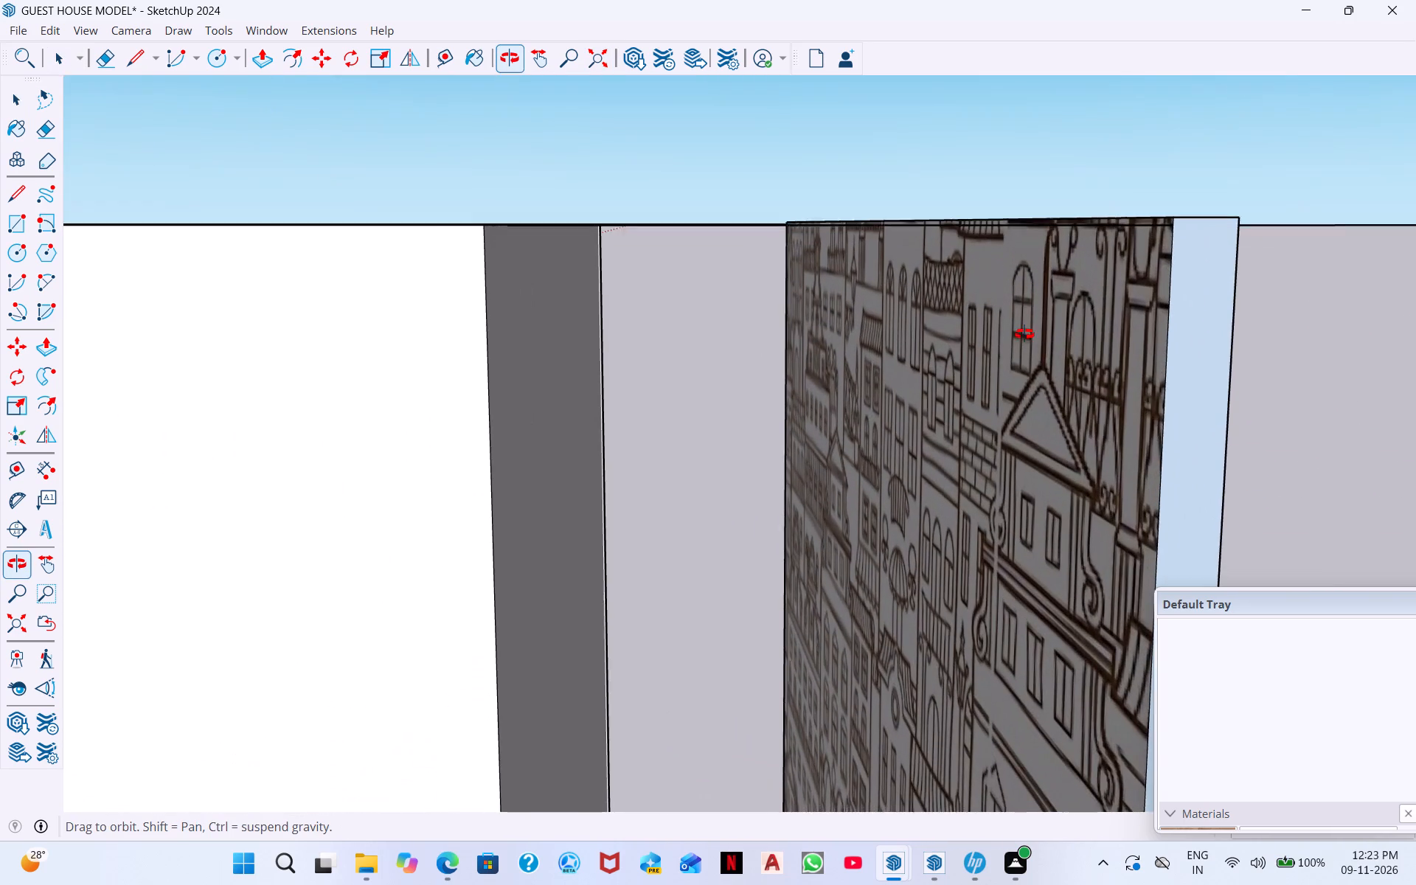
{"action": "middle_click_drag", "start_coordinate": [1024, 334], "coordinate": [999, 352]}
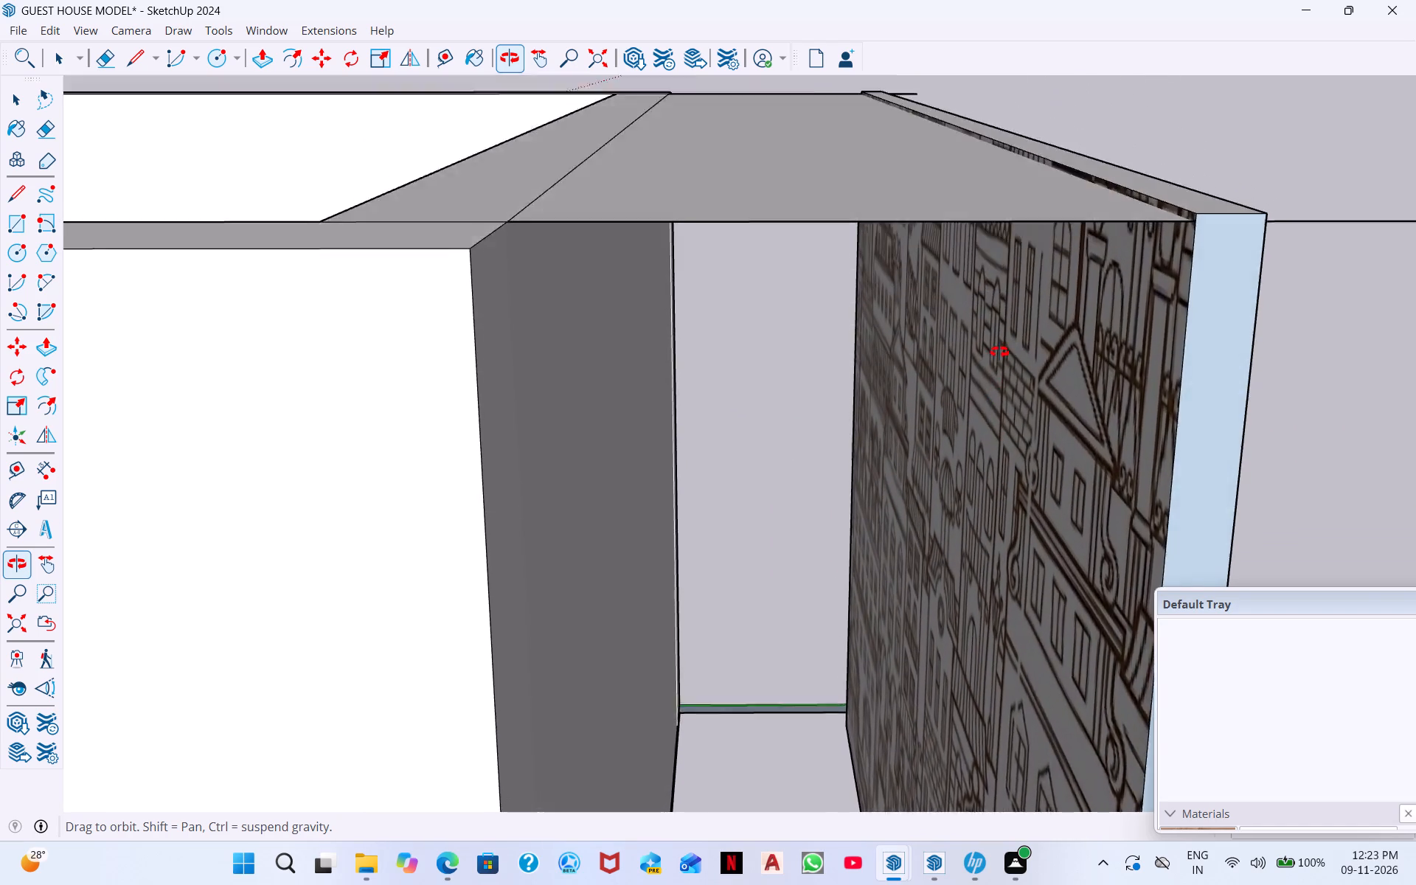
{"action": "middle_click_drag", "start_coordinate": [999, 352], "coordinate": [999, 333]}
{"action": "left_click_drag", "start_coordinate": [1311, 514], "coordinate": [1094, 432]}
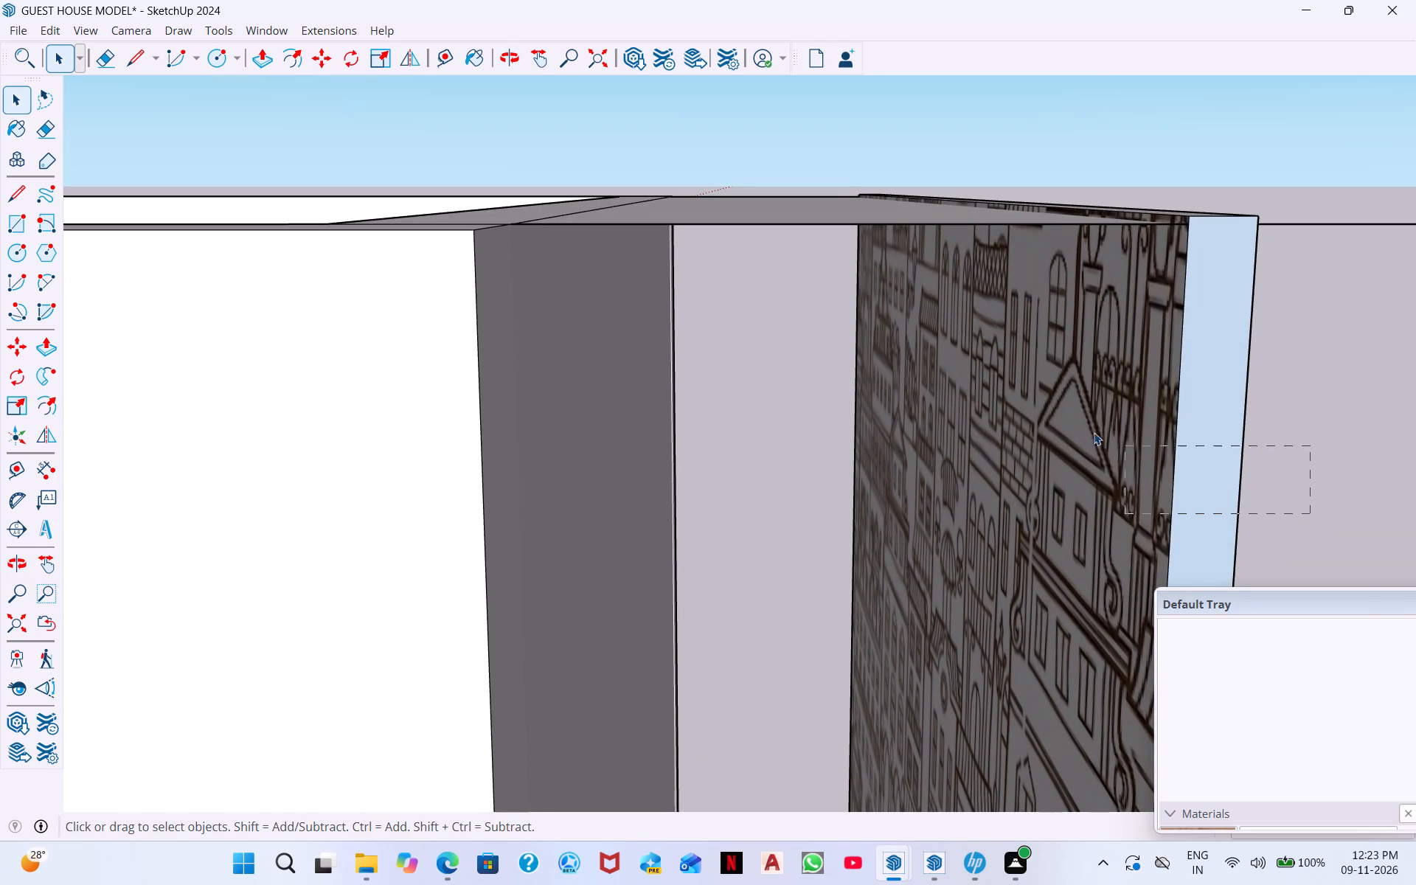
{"action": "left_click_drag", "start_coordinate": [1094, 432], "coordinate": [837, 339]}
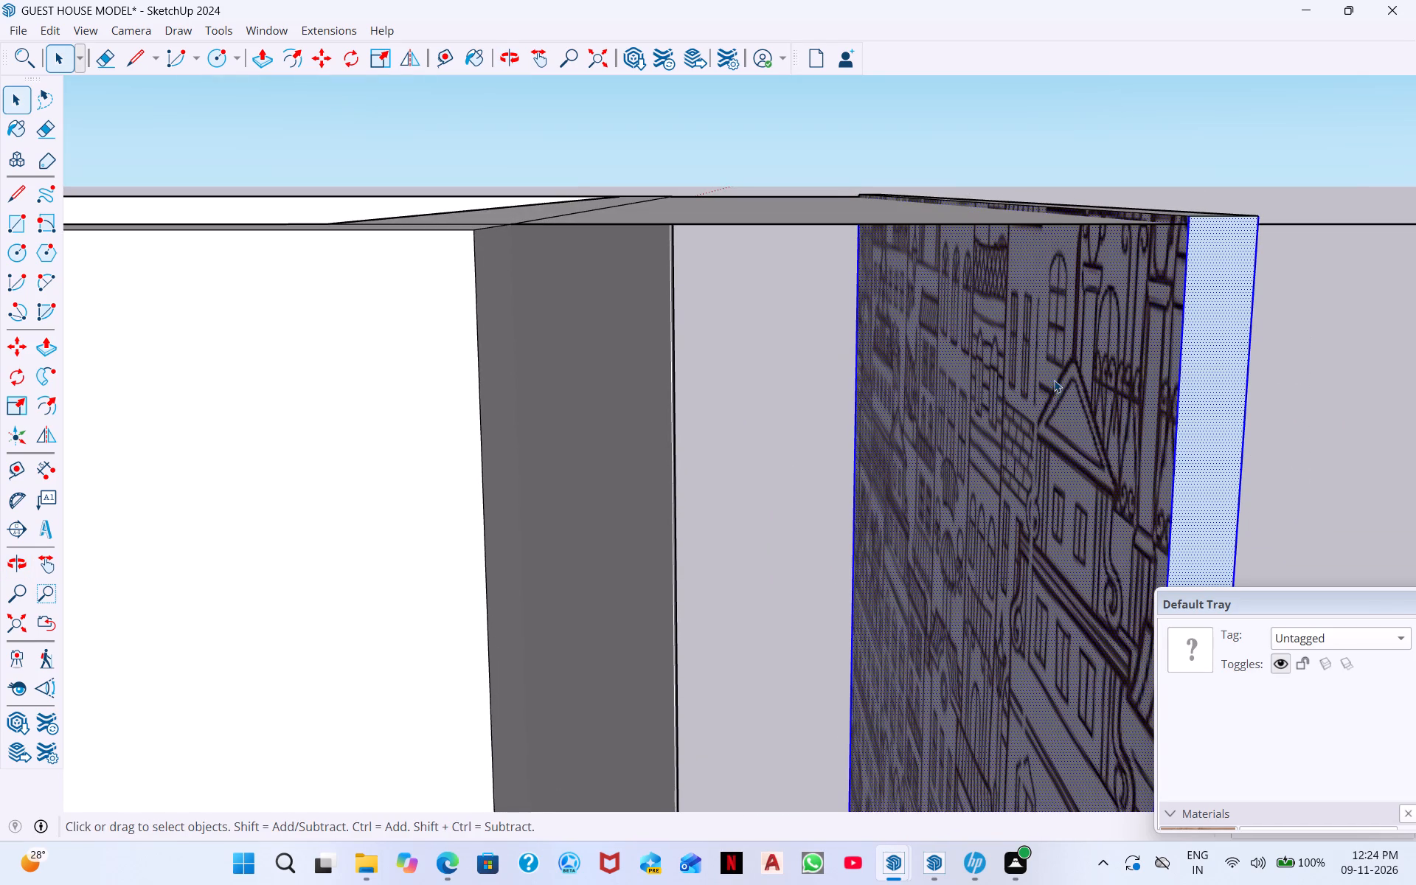
Add the outside panel's narrow underside face and the bottom edges around it to the selection.
{"action": "middle_click_drag", "start_coordinate": [1053, 389], "coordinate": [996, 305]}
{"action": "middle_click_drag", "start_coordinate": [1025, 478], "coordinate": [1026, 469]}
{"action": "scroll", "coordinate": [1026, 471], "scroll_direction": "down", "scroll_amount": 9}
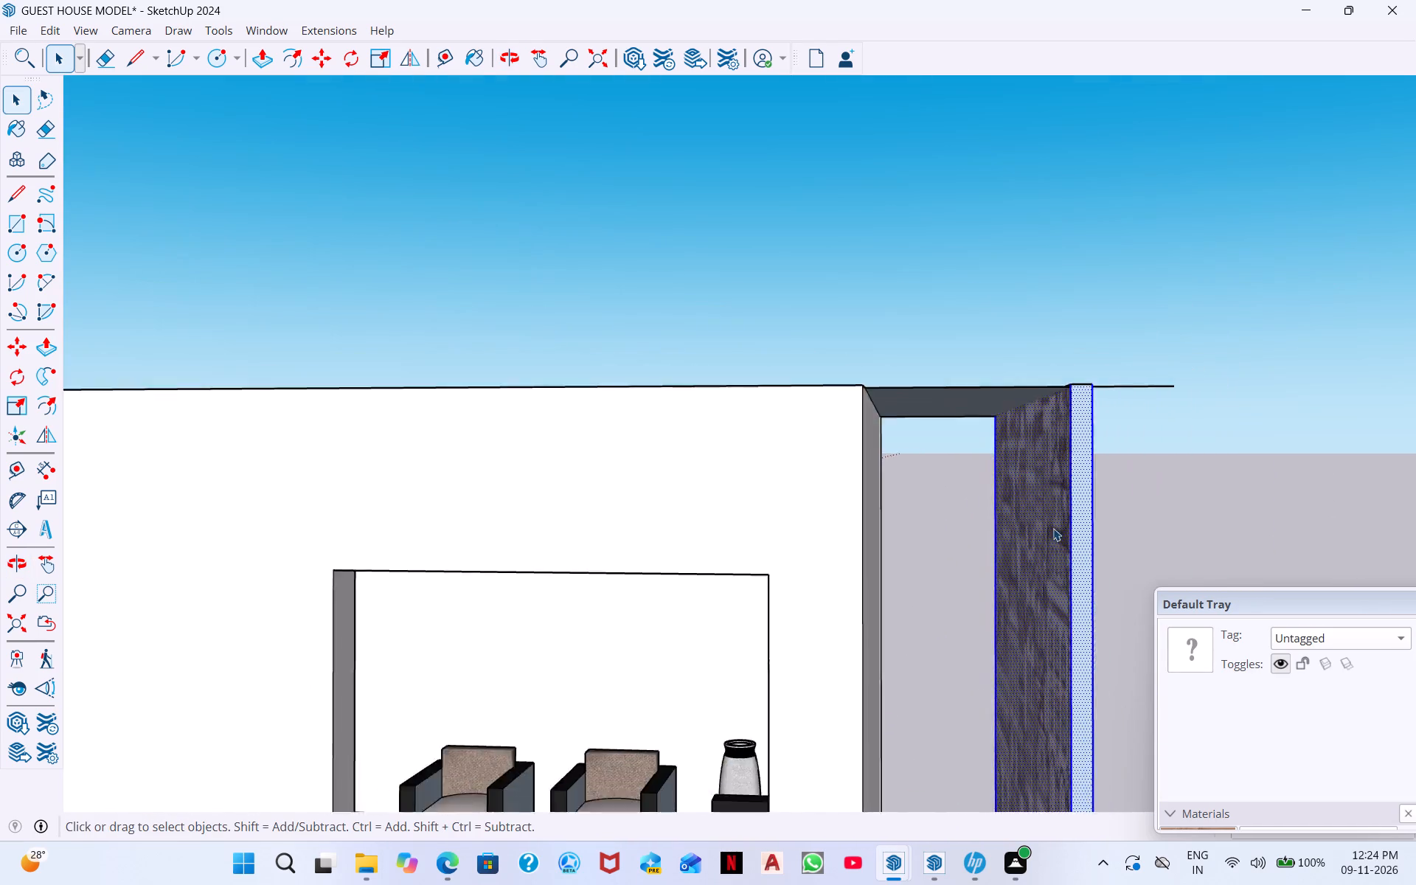
{"action": "middle_click_drag", "start_coordinate": [1096, 614], "coordinate": [1032, 453]}
{"action": "middle_click_drag", "start_coordinate": [1041, 655], "coordinate": [1035, 490]}
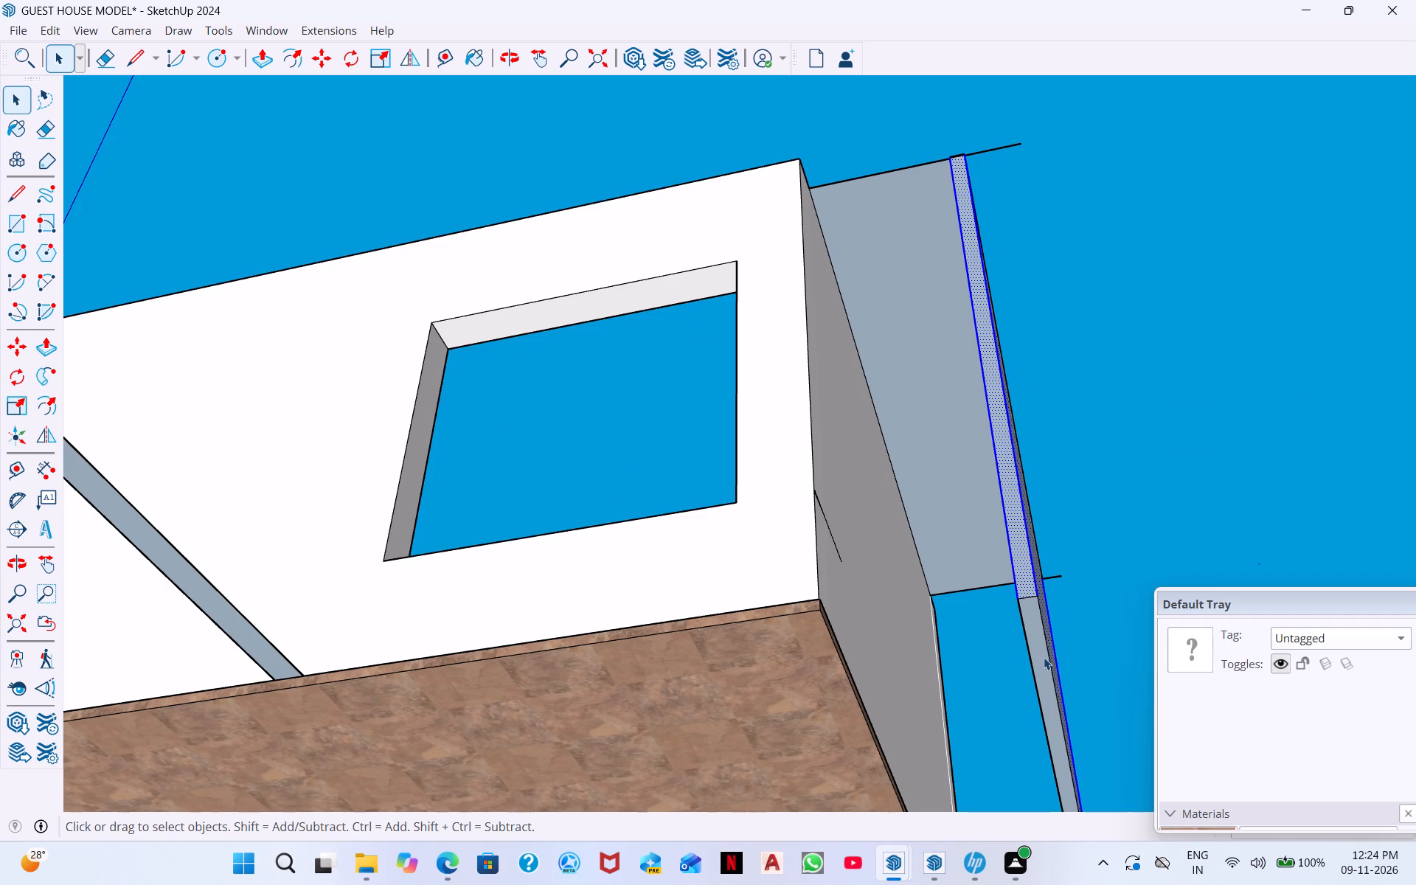
{"action": "left_click", "coordinate": [1024, 598], "text": "shift"}
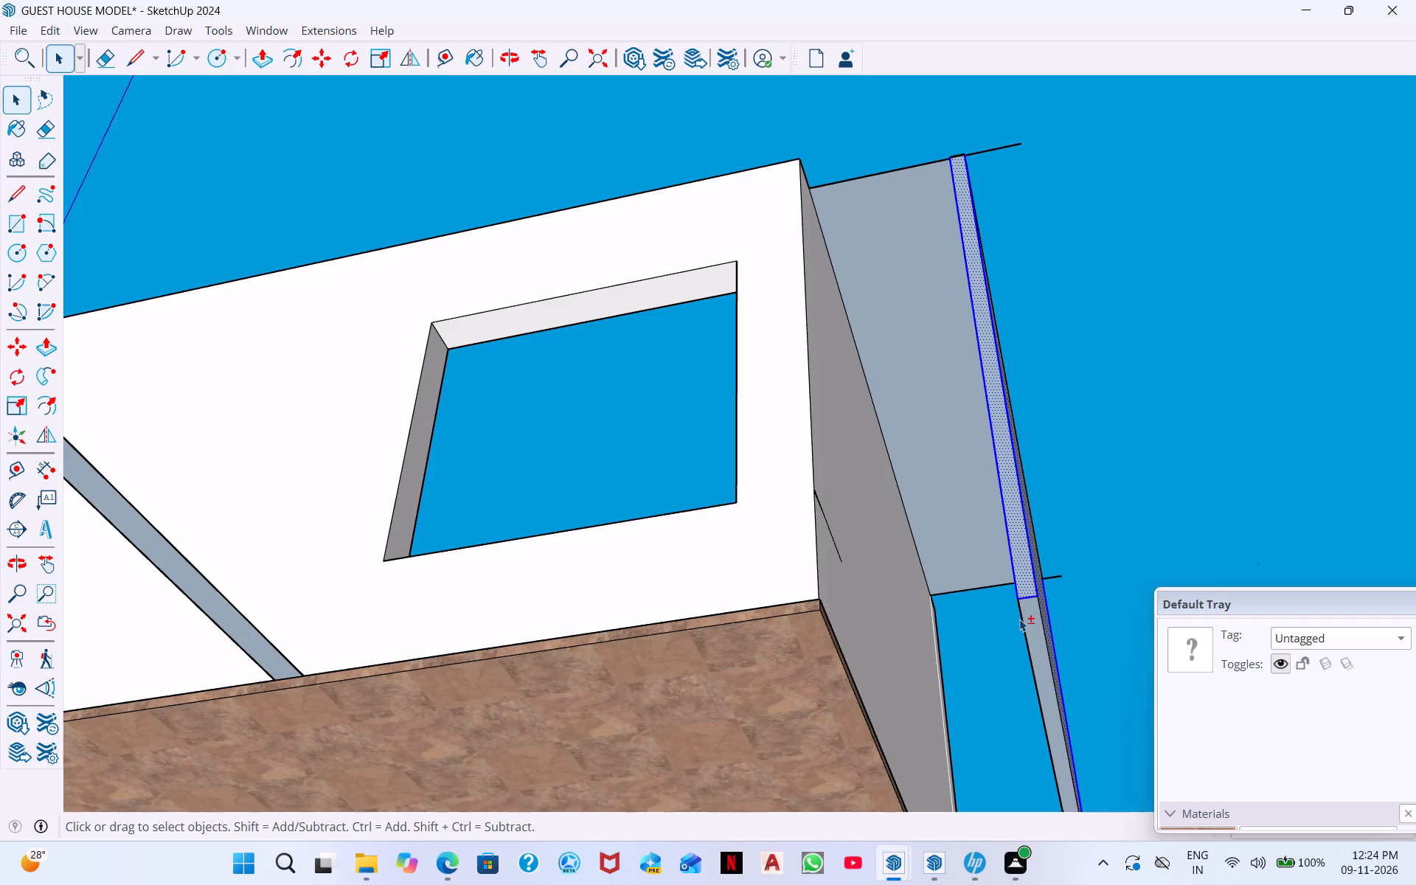
{"action": "left_click", "coordinate": [1019, 619], "text": "shift"}
{"action": "left_click", "coordinate": [1044, 627], "text": "shift"}
{"action": "scroll", "coordinate": [1032, 671], "scroll_direction": "down", "scroll_amount": 3, "text": "shift"}
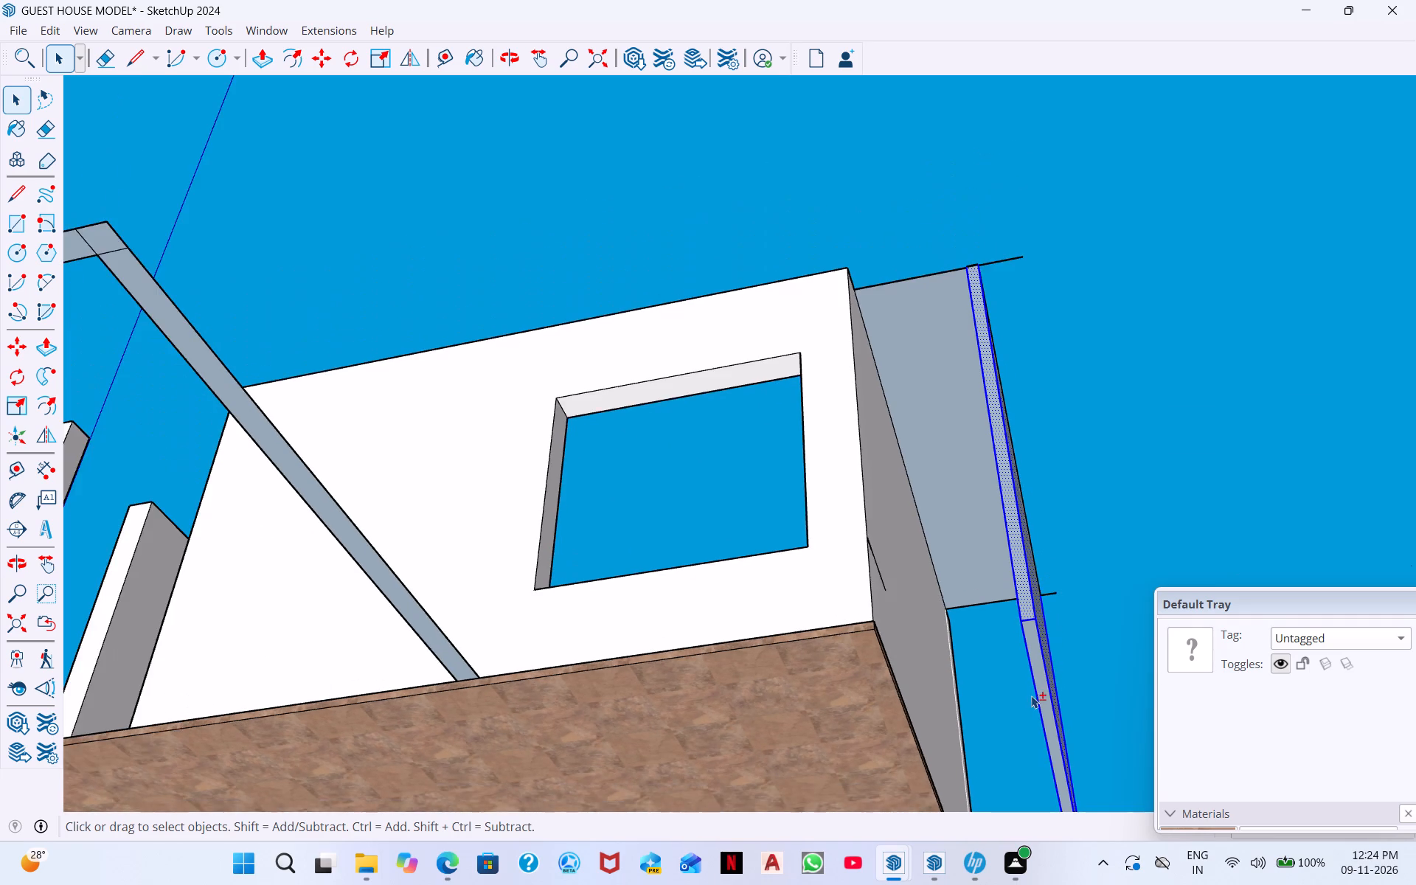
{"action": "middle_click_drag", "start_coordinate": [1031, 695], "coordinate": [979, 463], "text": "shift"}
{"action": "middle_click_drag", "start_coordinate": [1056, 672], "coordinate": [1007, 538], "text": "shift"}
{"action": "scroll", "coordinate": [990, 611], "scroll_direction": "up", "scroll_amount": 10, "text": "shift"}
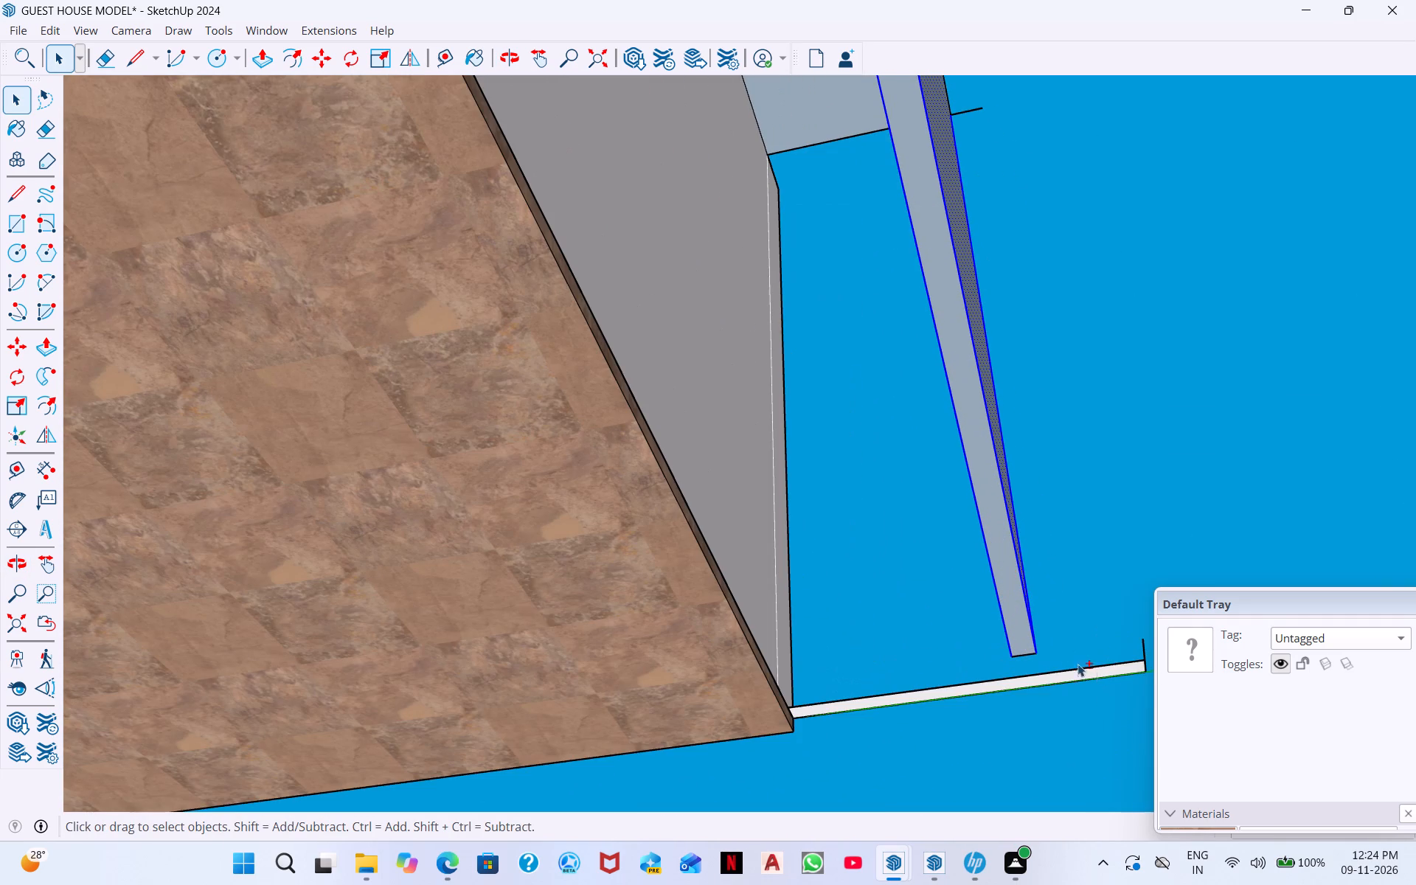
{"action": "left_click", "coordinate": [1026, 653], "text": "shift"}
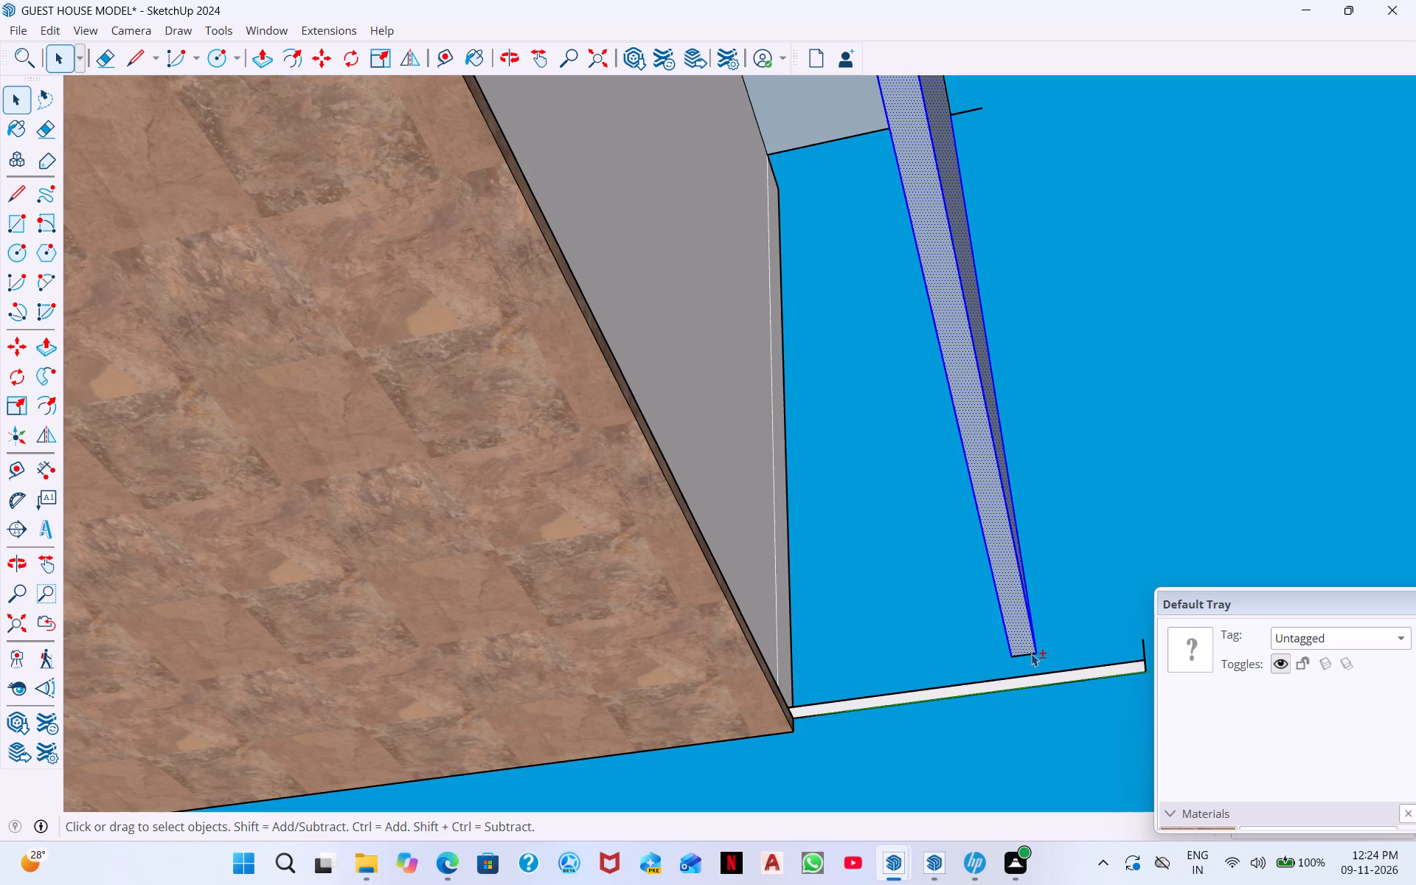
{"action": "left_click", "coordinate": [1031, 654], "text": "shift"}
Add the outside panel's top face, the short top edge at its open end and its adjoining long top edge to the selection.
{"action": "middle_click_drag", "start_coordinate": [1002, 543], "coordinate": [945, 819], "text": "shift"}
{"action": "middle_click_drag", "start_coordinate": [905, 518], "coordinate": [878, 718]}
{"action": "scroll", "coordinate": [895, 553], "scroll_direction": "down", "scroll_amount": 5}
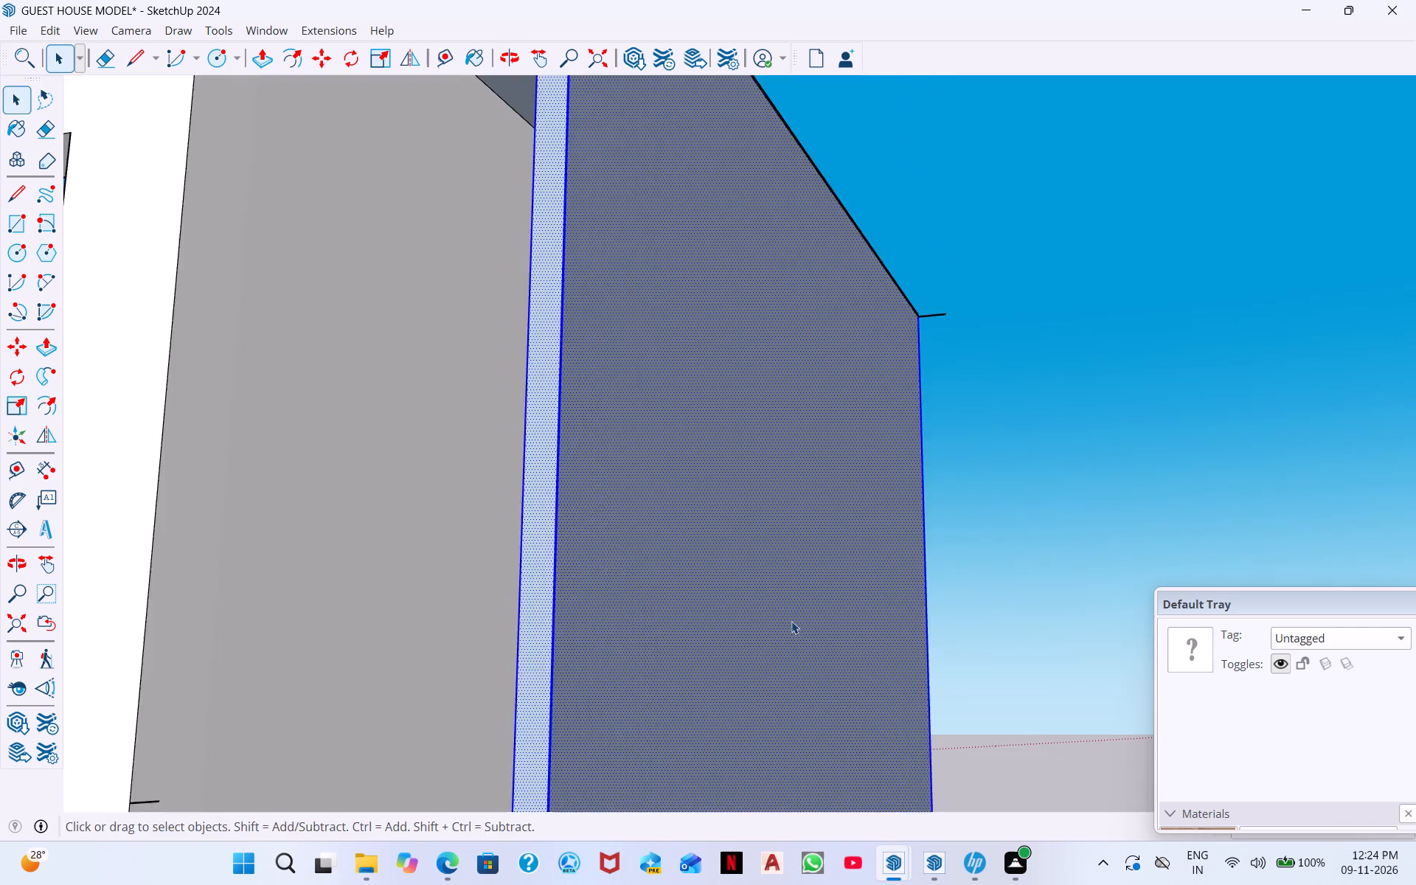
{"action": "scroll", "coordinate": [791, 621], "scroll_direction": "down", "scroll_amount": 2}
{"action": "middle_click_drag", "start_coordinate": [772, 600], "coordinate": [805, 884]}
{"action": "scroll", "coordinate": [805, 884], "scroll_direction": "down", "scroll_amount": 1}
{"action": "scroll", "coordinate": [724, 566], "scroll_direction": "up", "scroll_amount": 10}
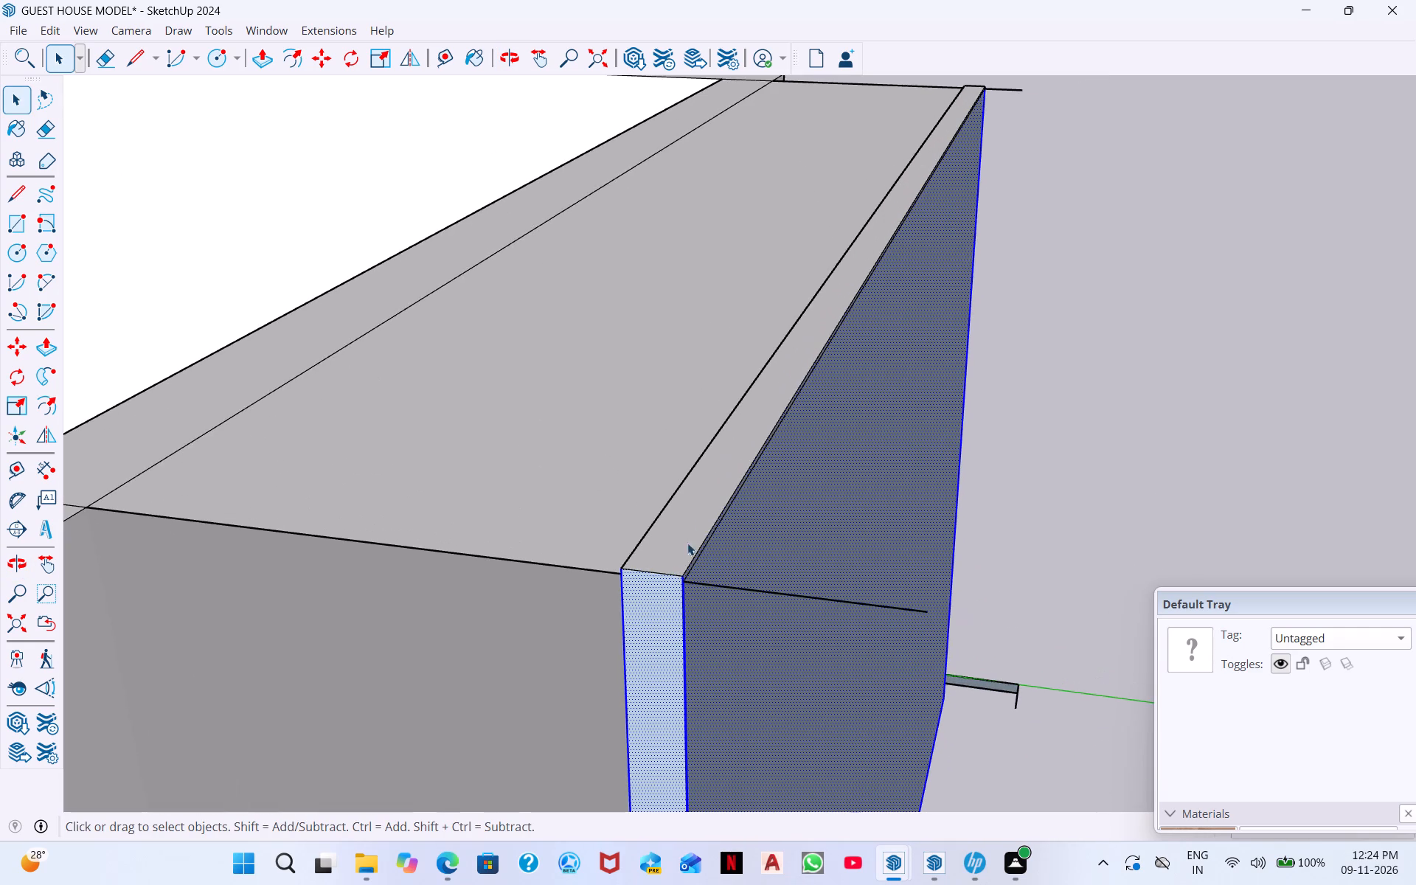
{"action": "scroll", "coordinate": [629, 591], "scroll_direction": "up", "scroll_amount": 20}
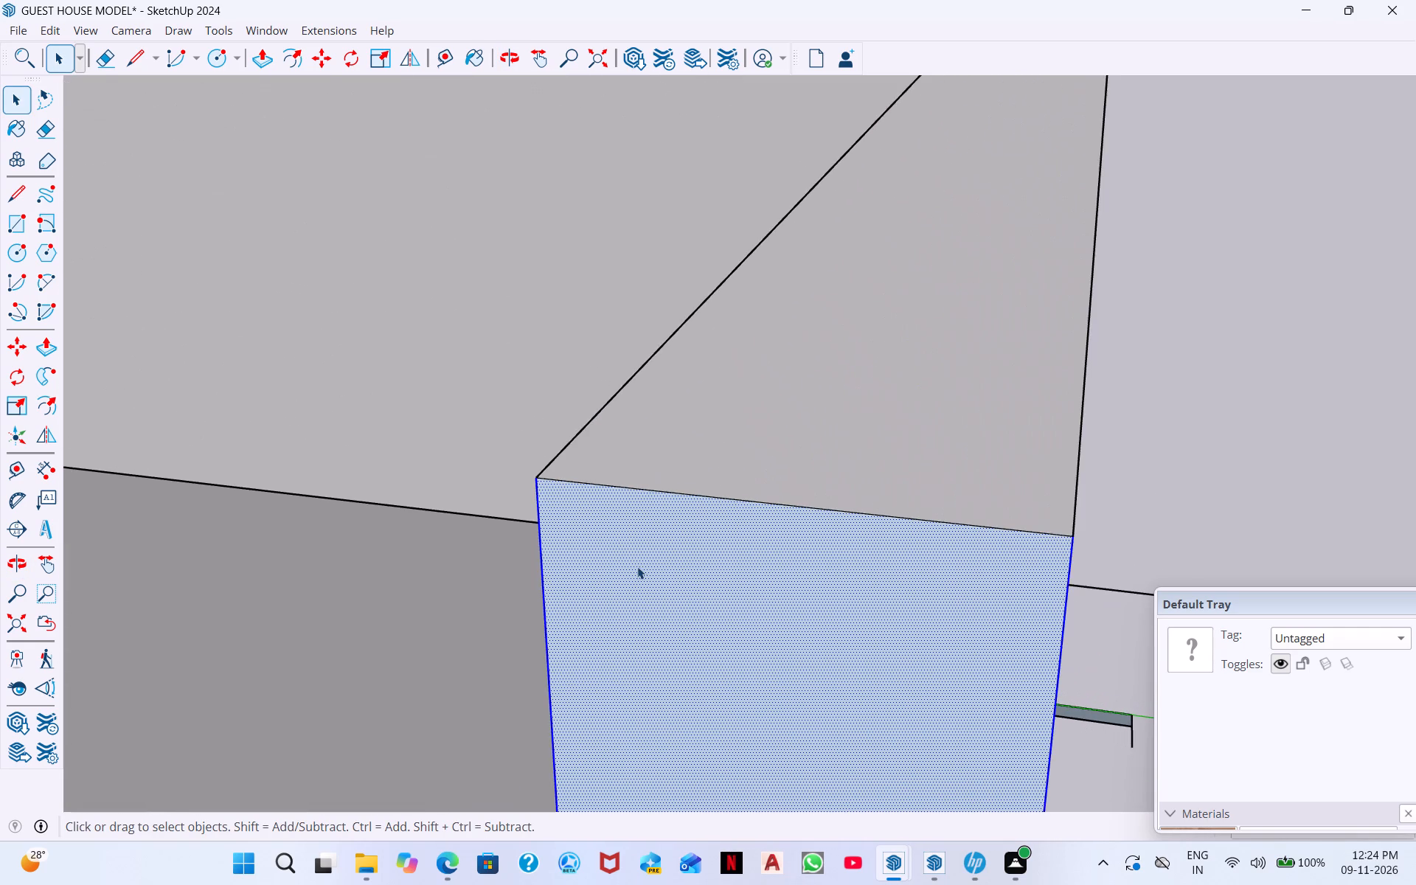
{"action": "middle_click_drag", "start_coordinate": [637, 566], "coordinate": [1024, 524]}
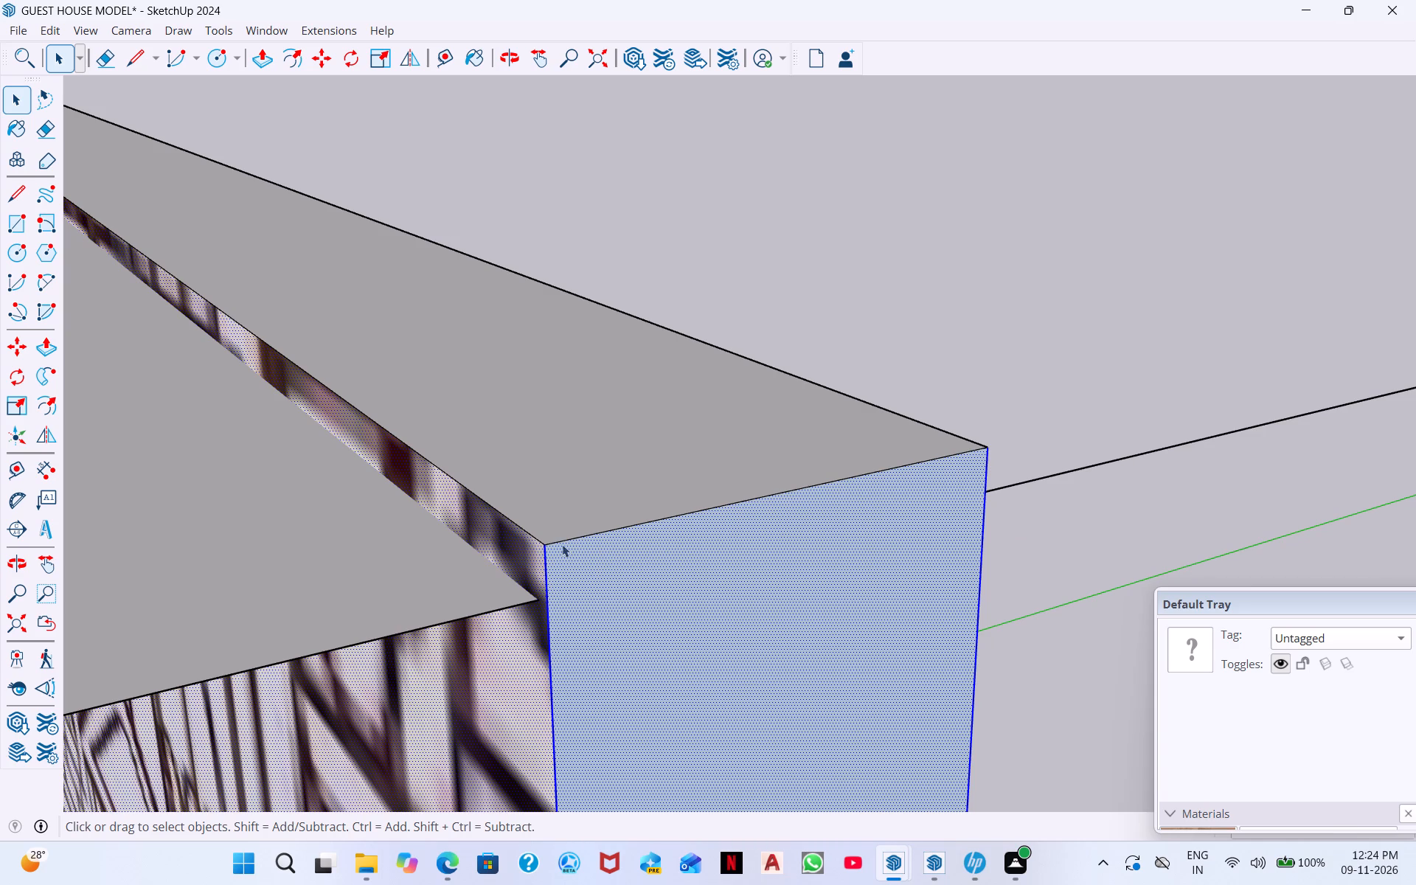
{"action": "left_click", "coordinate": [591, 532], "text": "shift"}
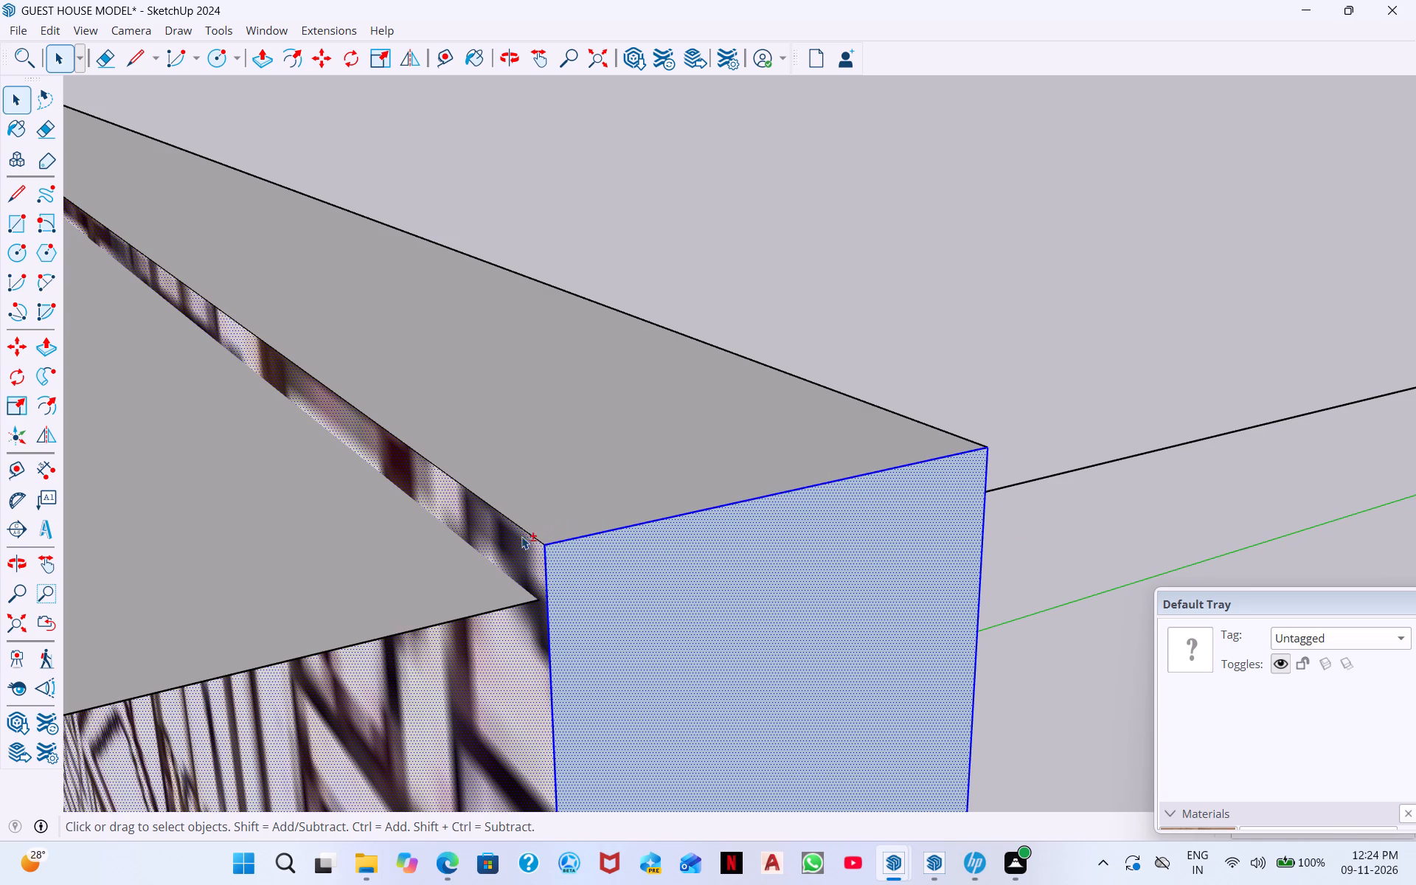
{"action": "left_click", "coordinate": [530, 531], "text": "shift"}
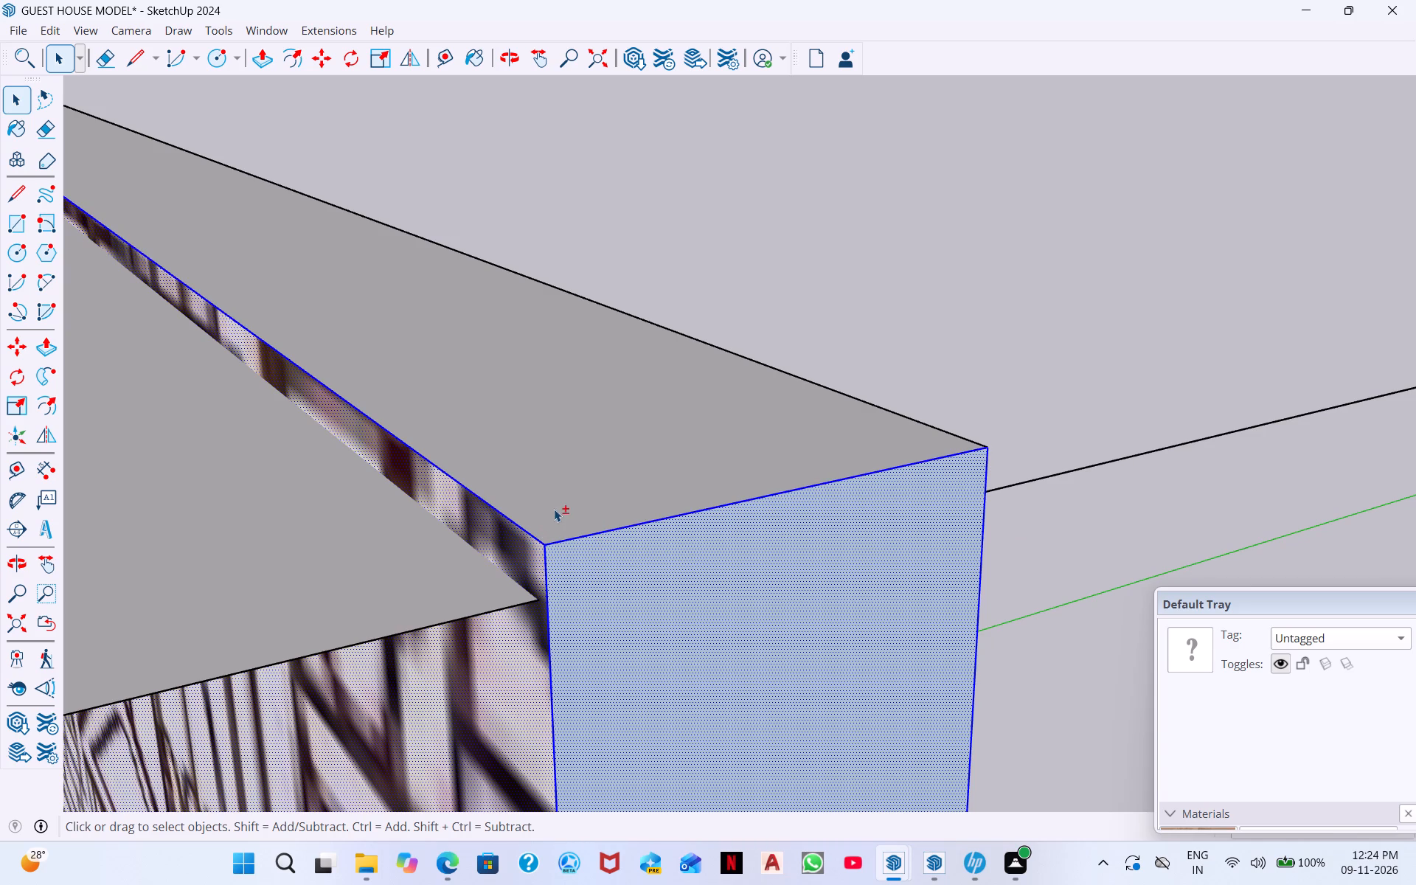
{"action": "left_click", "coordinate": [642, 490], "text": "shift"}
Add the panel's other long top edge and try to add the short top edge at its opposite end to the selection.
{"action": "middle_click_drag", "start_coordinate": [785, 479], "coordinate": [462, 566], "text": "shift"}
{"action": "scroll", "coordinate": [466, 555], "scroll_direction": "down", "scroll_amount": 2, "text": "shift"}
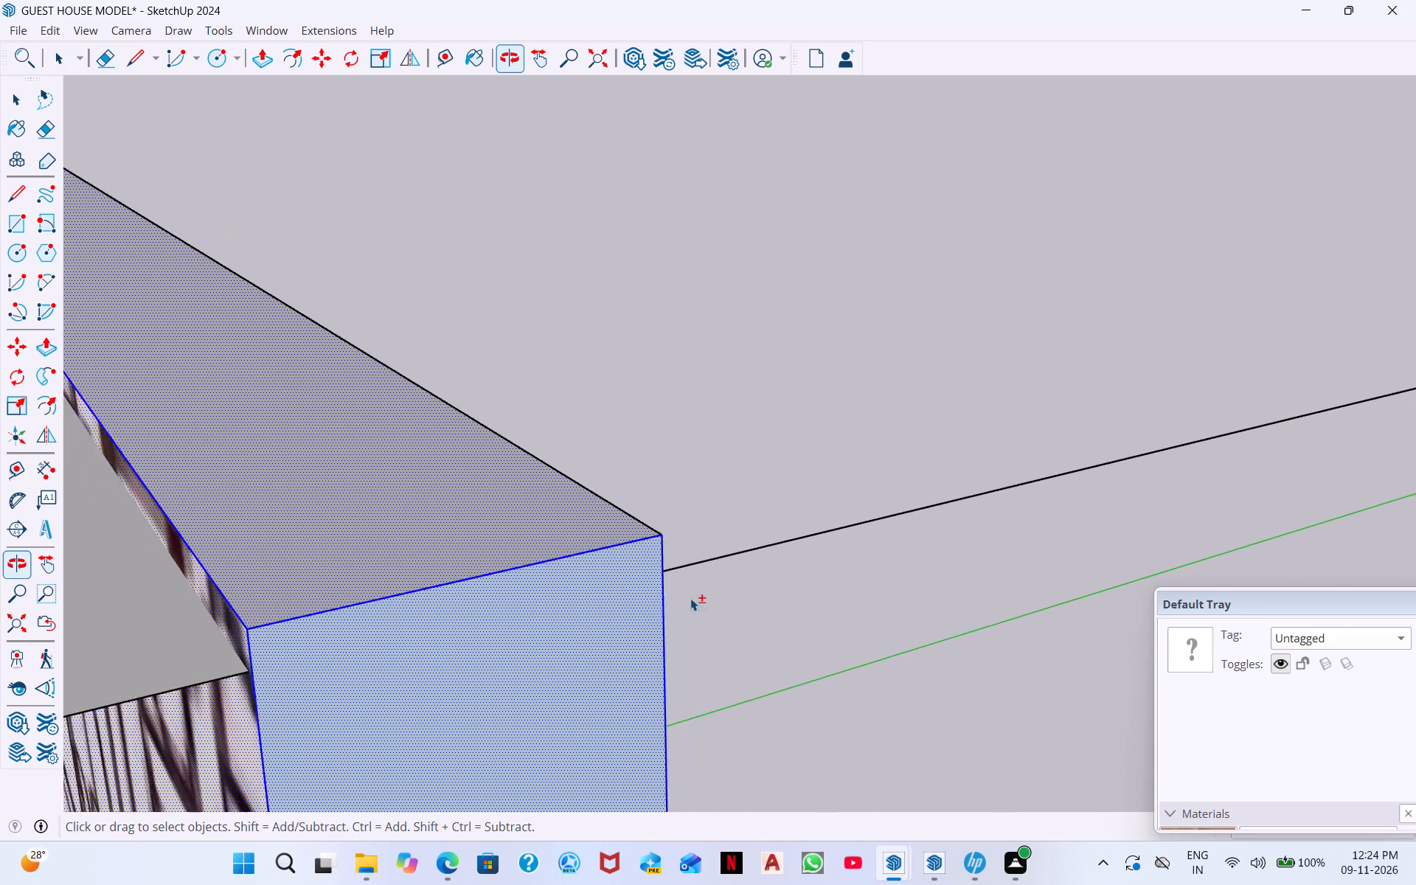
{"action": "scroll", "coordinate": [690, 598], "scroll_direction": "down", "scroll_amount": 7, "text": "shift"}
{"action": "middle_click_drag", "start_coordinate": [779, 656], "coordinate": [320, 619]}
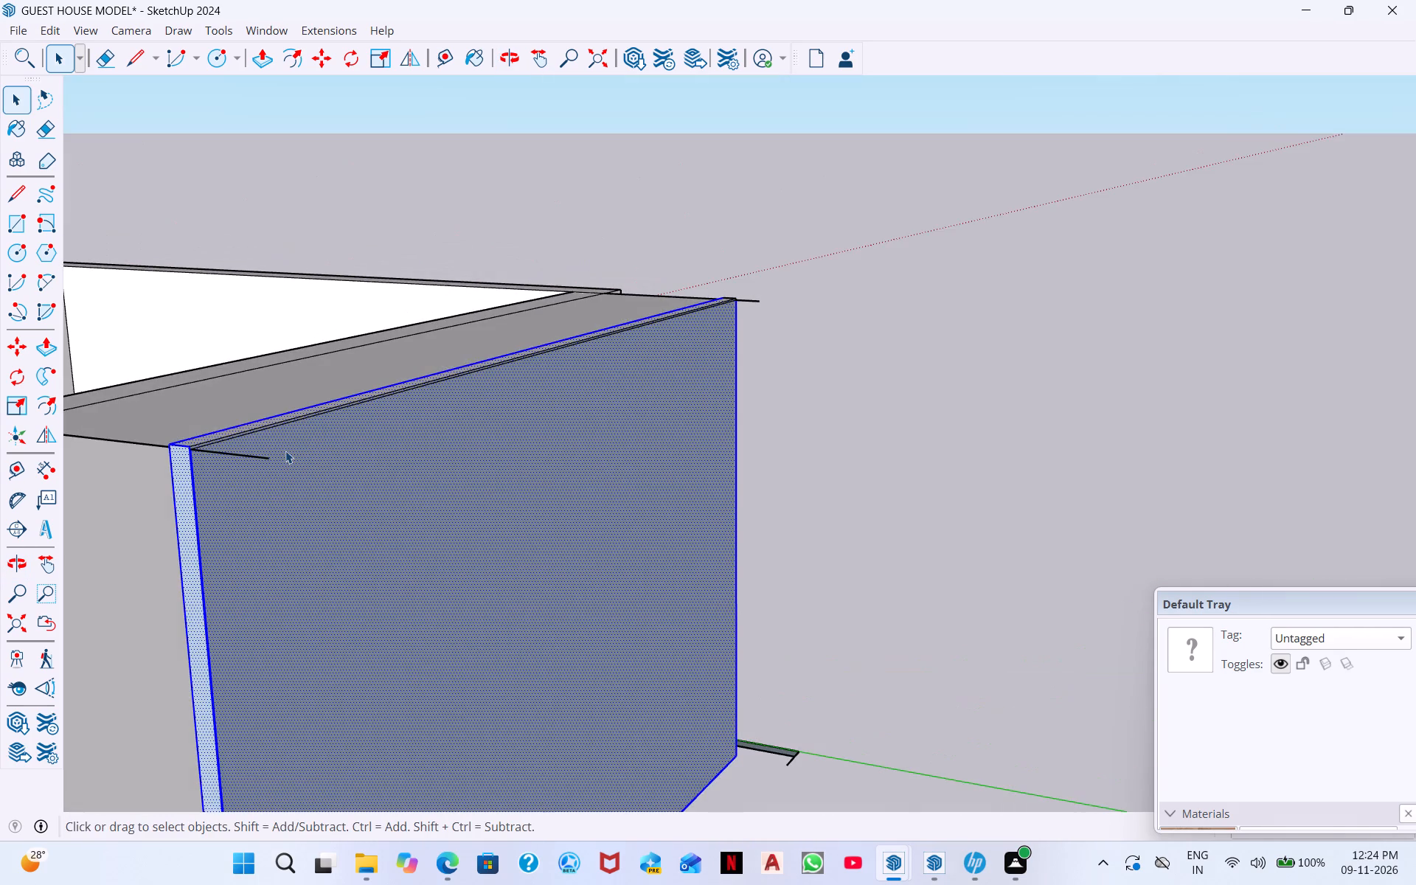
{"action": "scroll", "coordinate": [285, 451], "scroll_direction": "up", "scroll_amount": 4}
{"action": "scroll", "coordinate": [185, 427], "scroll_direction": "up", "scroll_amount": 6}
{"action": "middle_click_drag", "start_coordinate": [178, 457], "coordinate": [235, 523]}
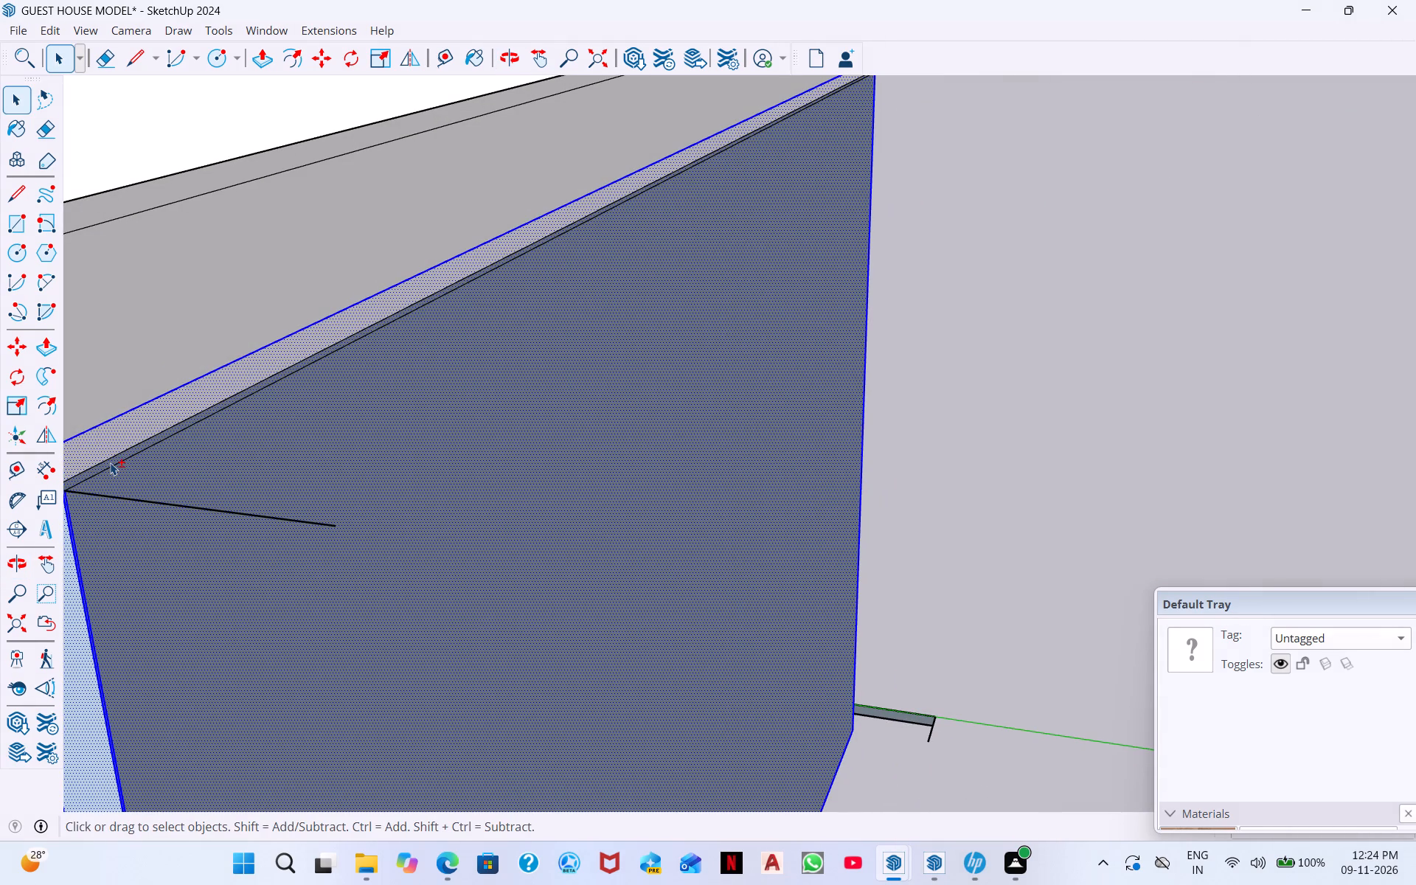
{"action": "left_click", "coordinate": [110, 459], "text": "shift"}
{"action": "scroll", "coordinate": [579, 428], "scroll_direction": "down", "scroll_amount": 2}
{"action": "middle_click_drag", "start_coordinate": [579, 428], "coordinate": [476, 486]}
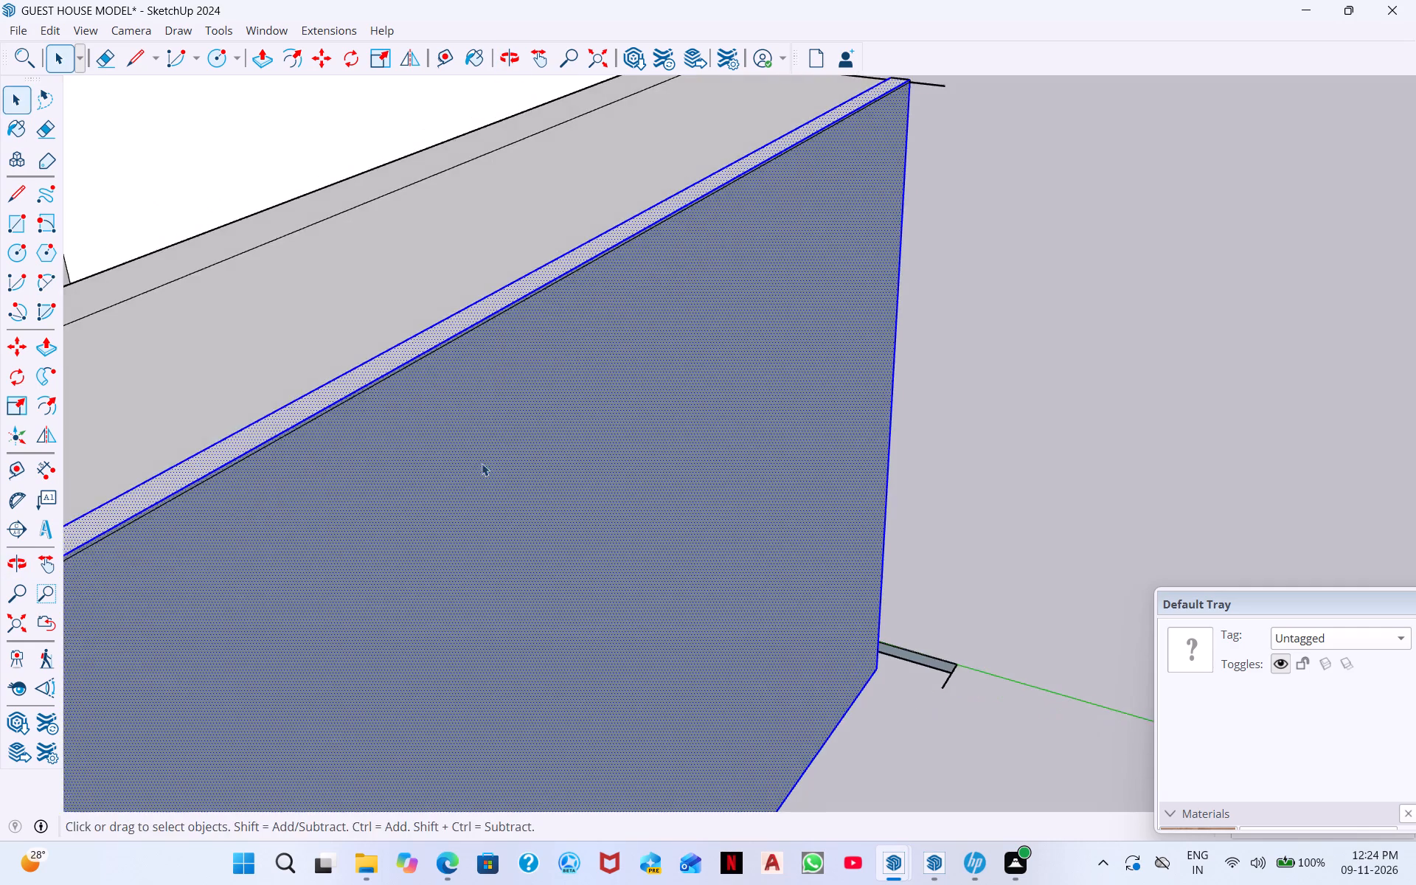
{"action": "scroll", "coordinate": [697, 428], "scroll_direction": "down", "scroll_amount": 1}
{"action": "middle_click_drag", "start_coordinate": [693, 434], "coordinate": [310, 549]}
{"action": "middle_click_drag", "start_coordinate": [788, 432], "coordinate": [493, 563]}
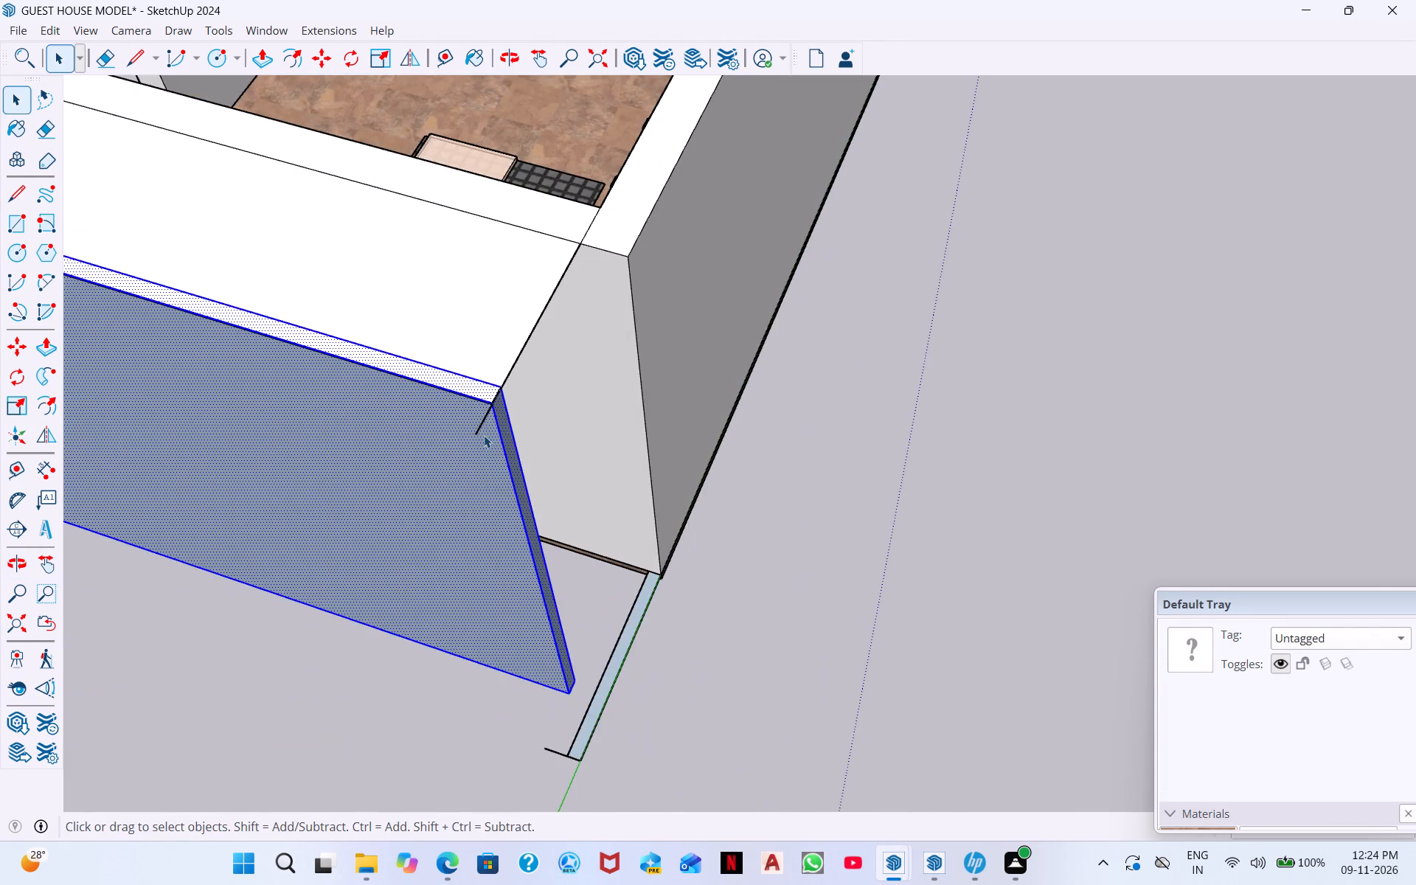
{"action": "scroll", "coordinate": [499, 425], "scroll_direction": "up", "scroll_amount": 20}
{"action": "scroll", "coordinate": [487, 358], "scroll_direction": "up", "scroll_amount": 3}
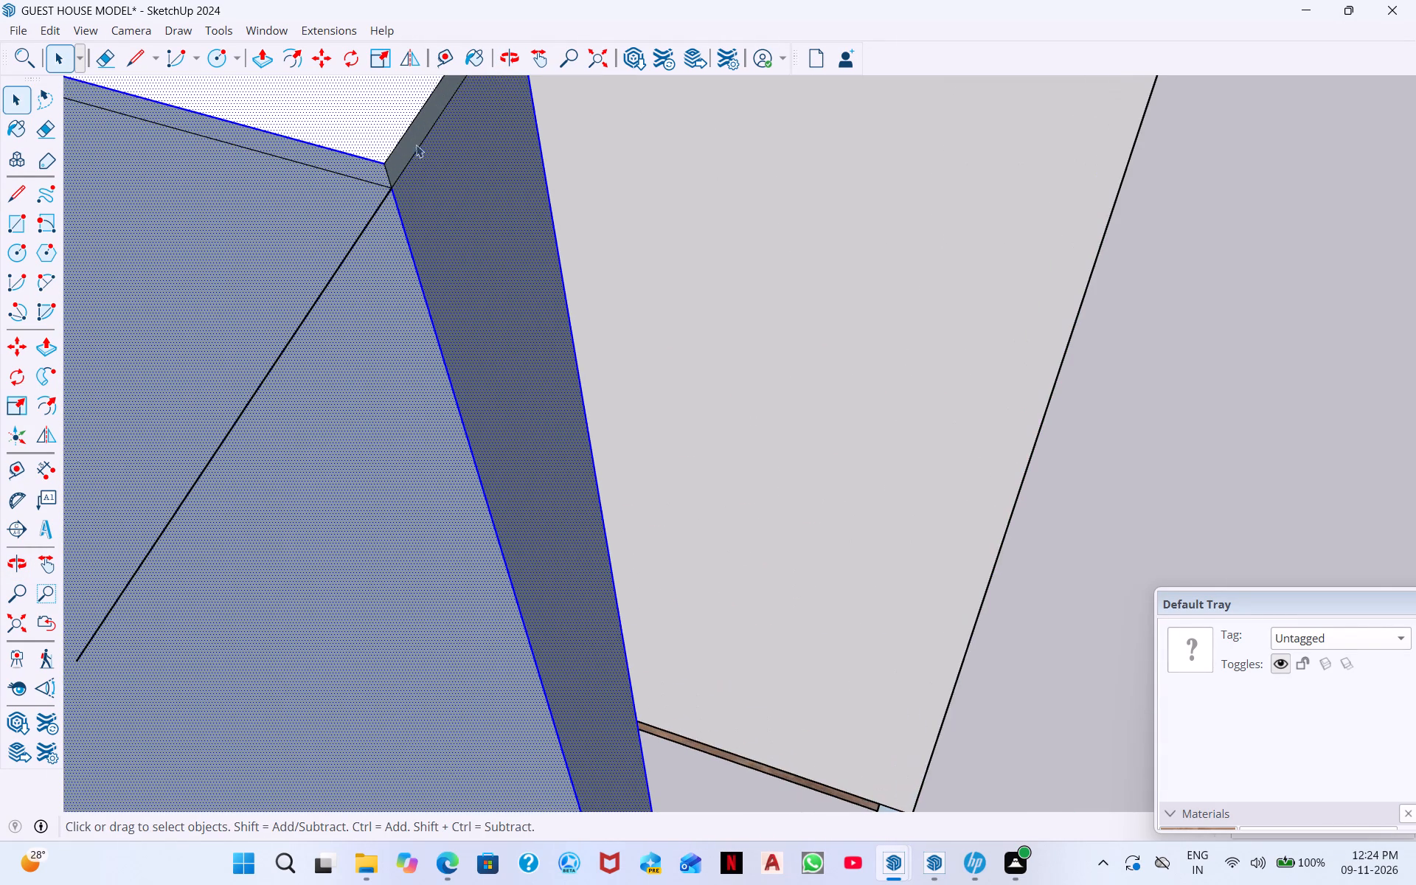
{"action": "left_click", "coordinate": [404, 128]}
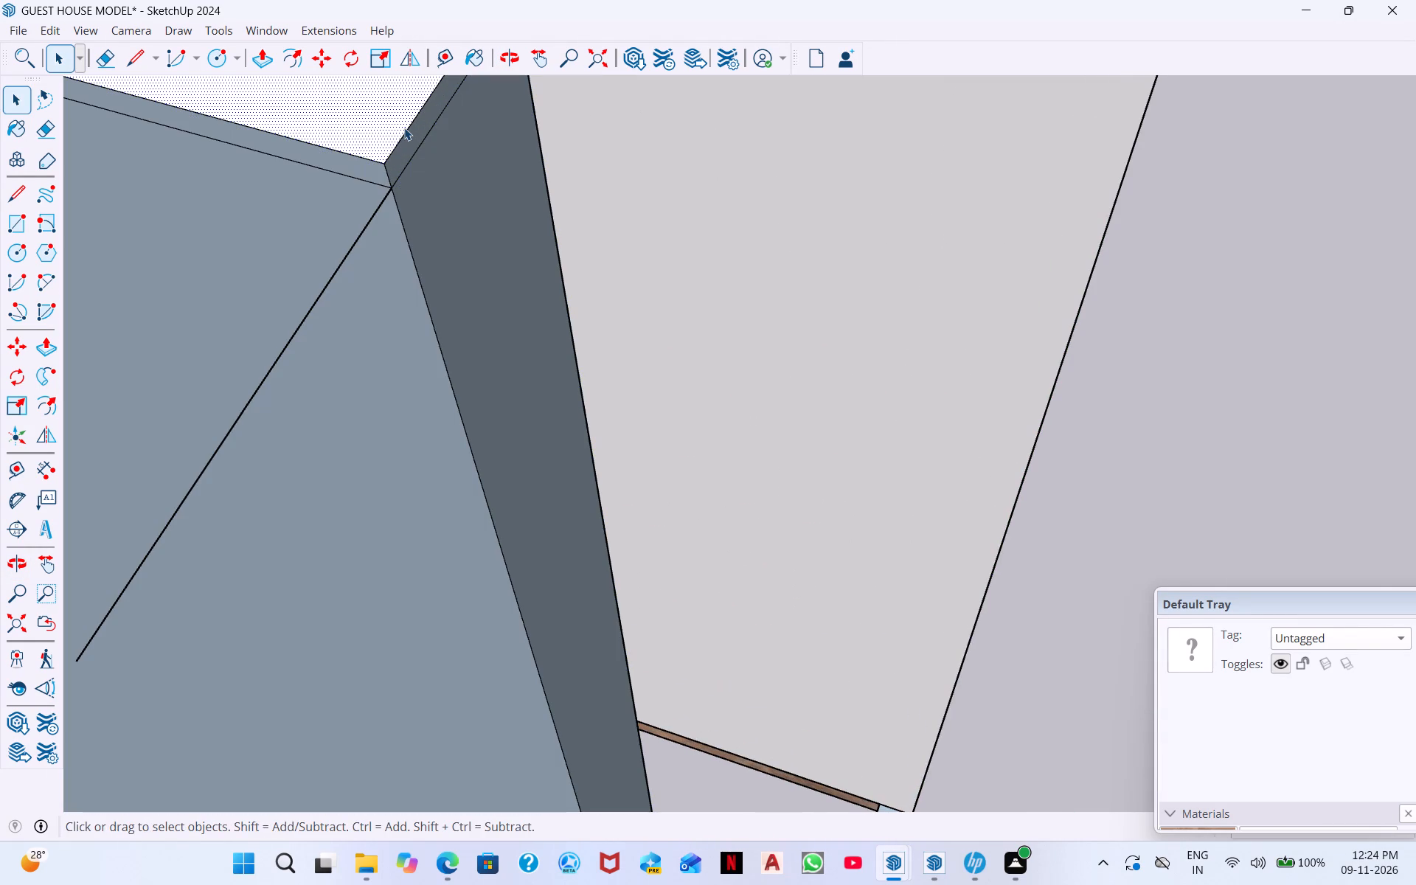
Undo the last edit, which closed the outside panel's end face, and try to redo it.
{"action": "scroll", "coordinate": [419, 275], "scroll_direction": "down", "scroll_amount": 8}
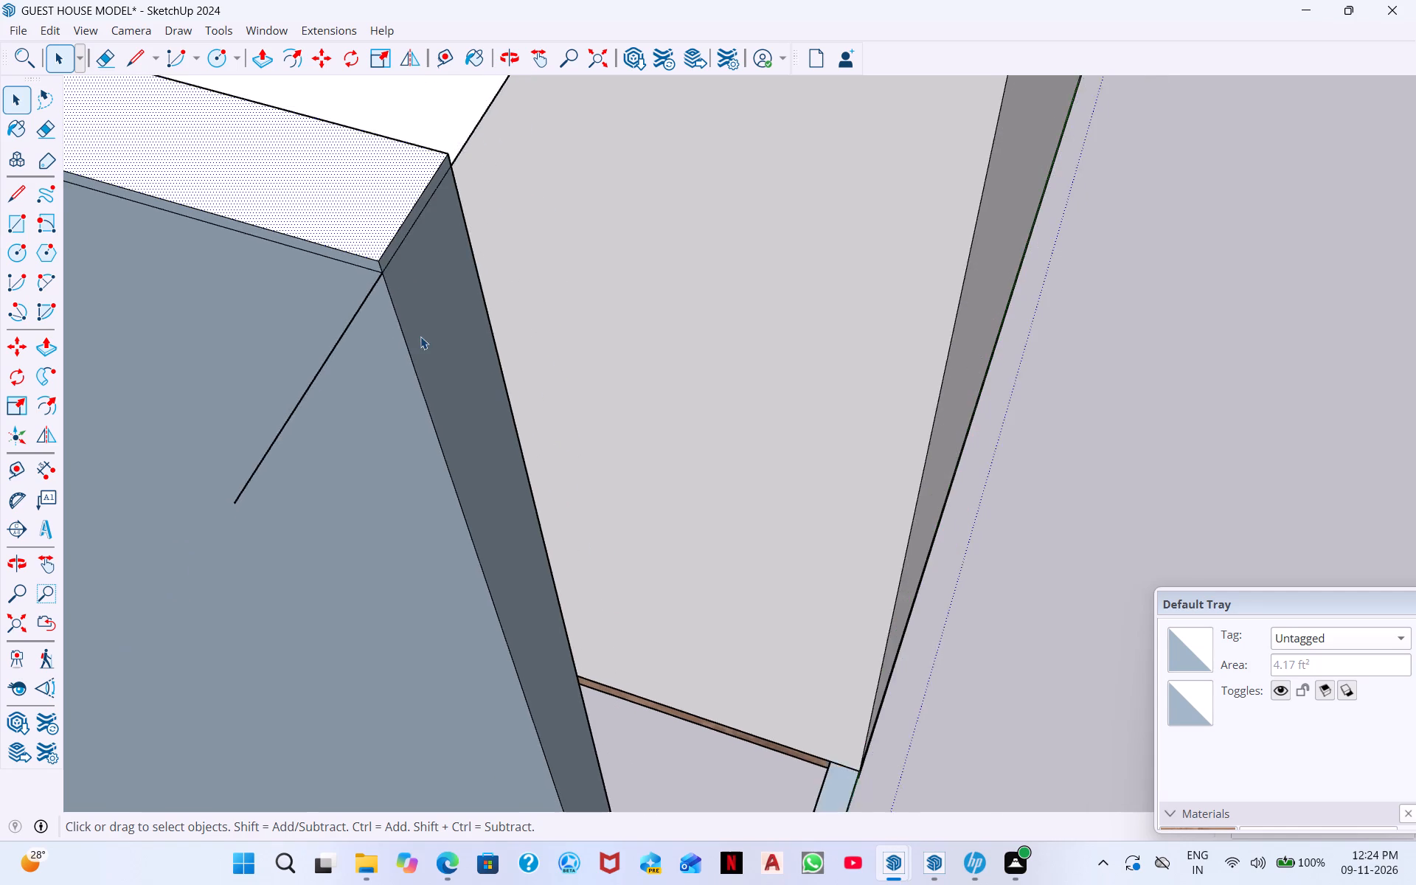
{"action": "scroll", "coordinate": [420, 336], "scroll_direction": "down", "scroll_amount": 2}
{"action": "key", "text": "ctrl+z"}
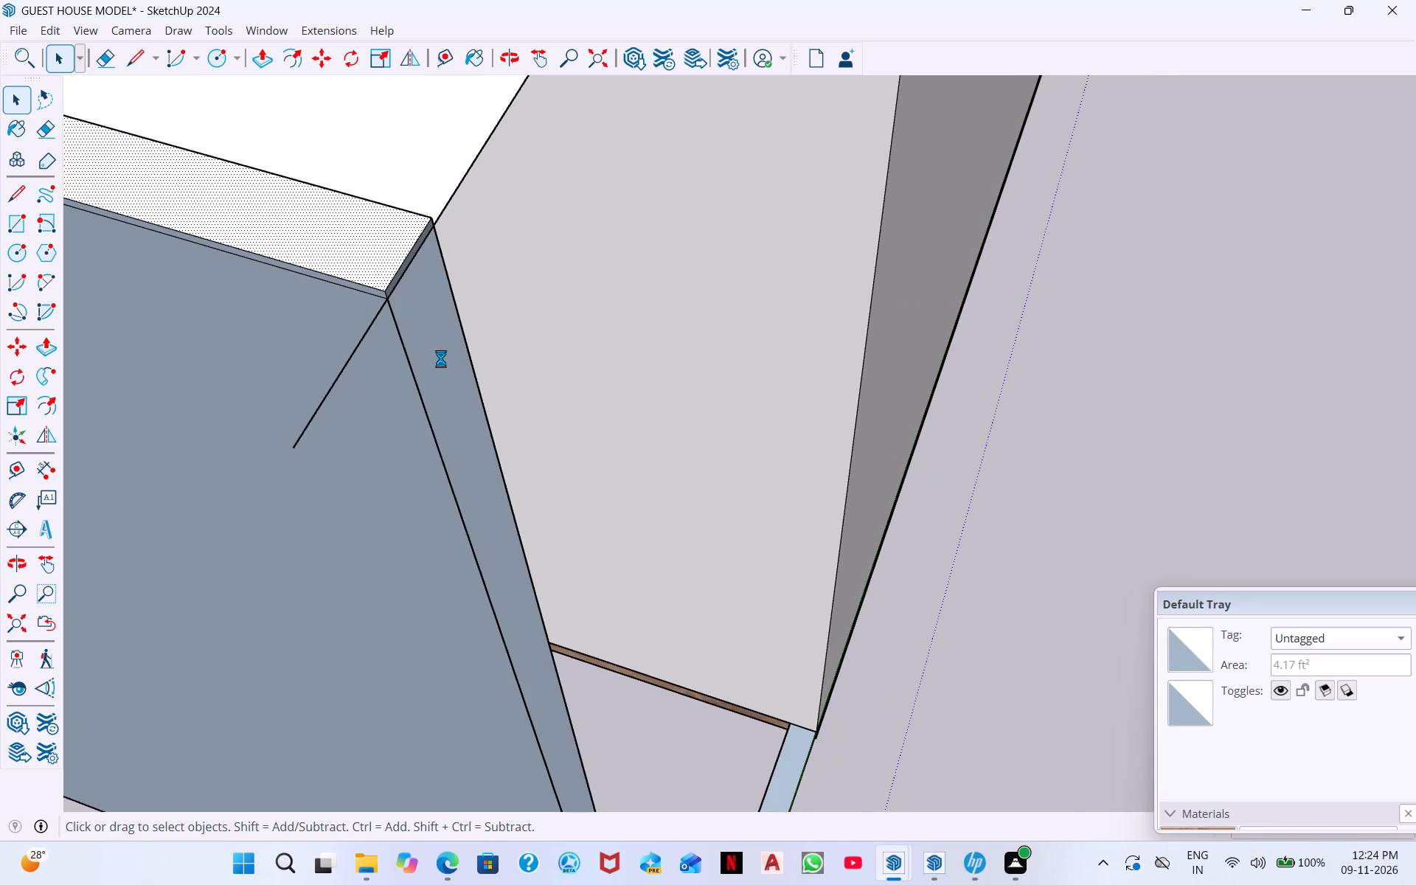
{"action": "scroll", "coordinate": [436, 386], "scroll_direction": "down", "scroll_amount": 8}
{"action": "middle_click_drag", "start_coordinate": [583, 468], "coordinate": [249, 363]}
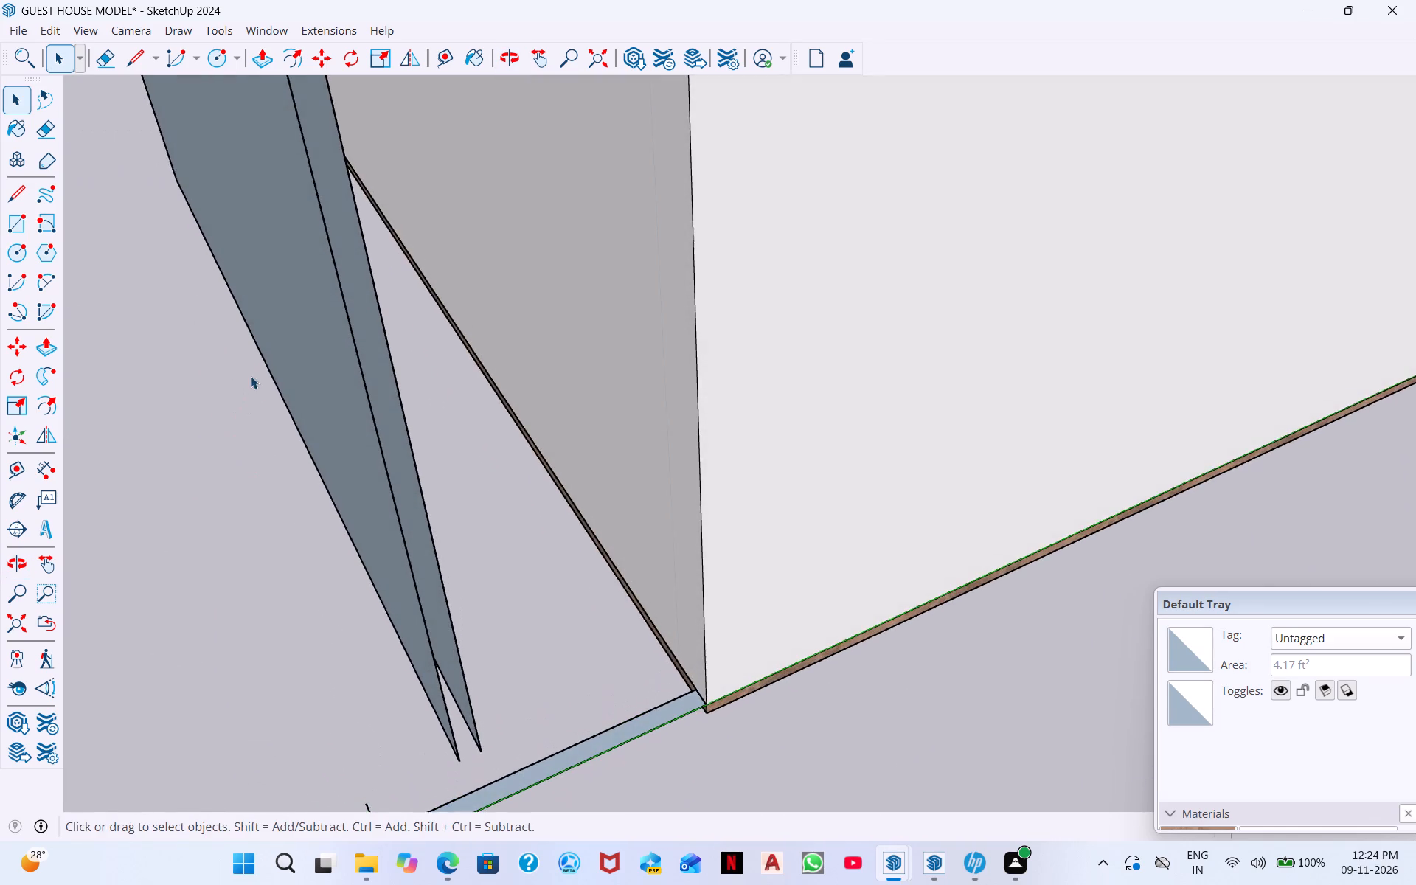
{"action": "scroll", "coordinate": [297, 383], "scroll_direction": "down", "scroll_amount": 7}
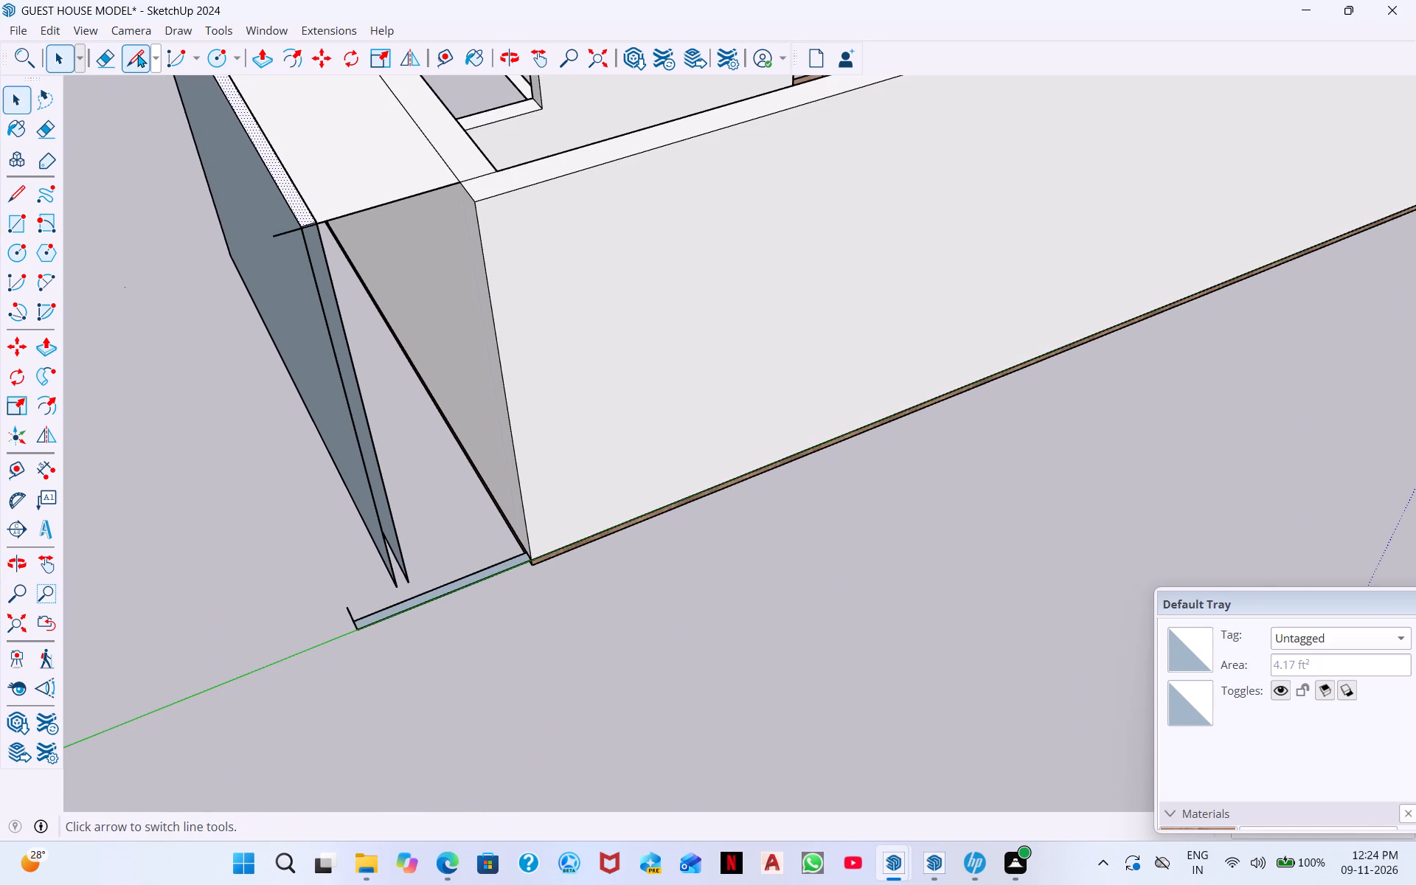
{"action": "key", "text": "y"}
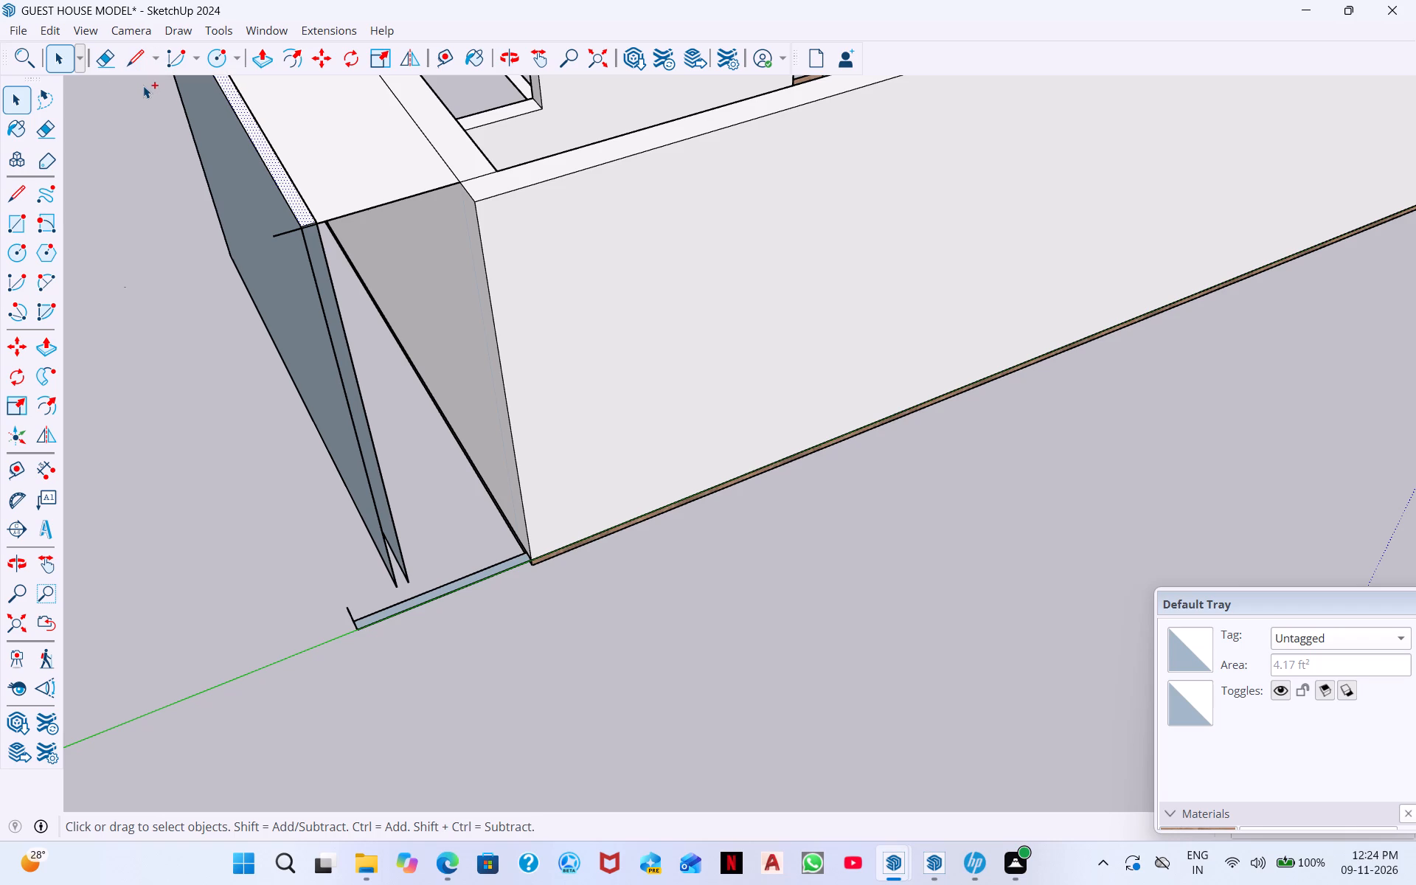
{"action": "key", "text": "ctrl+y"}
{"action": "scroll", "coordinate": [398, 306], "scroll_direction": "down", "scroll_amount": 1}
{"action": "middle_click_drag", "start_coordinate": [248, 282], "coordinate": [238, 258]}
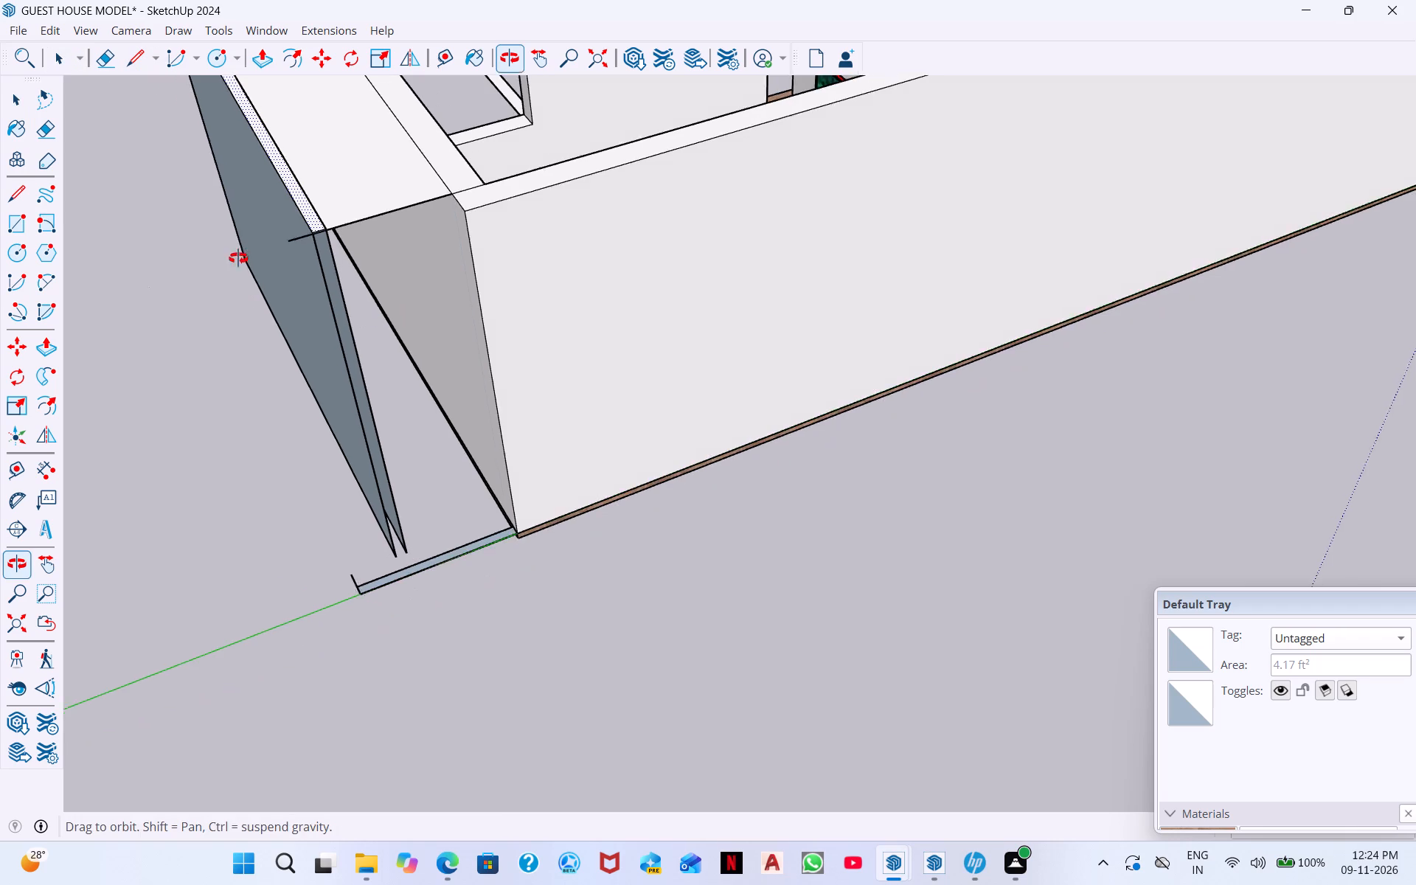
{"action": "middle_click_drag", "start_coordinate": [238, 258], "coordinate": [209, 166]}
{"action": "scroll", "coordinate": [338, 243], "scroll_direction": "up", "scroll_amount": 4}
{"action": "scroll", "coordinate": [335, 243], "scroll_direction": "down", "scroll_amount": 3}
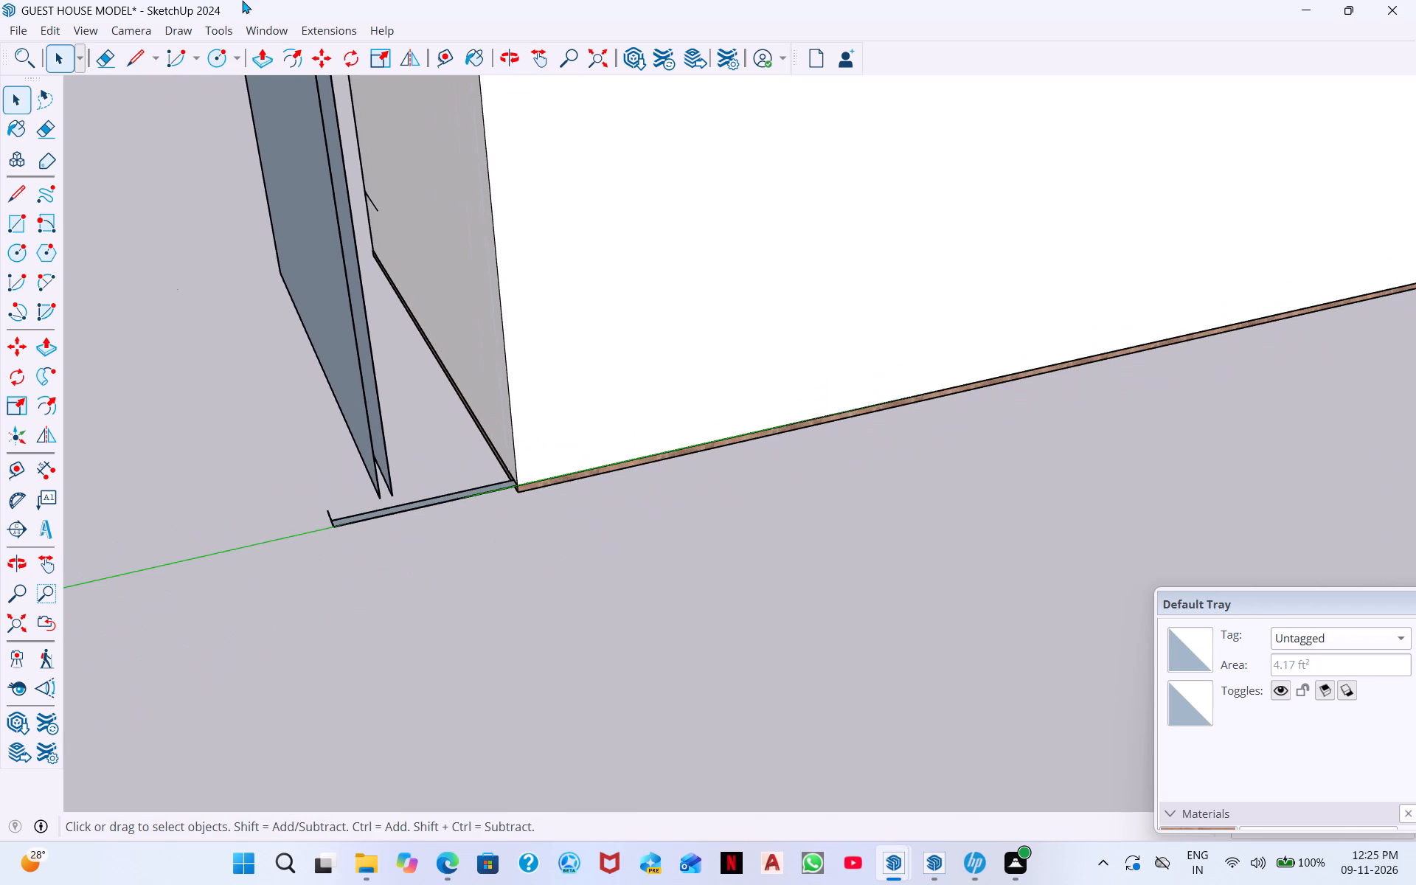
Draw a line across the bottom of the outside panel's open end to close its end face.
{"action": "left_click", "coordinate": [143, 59]}
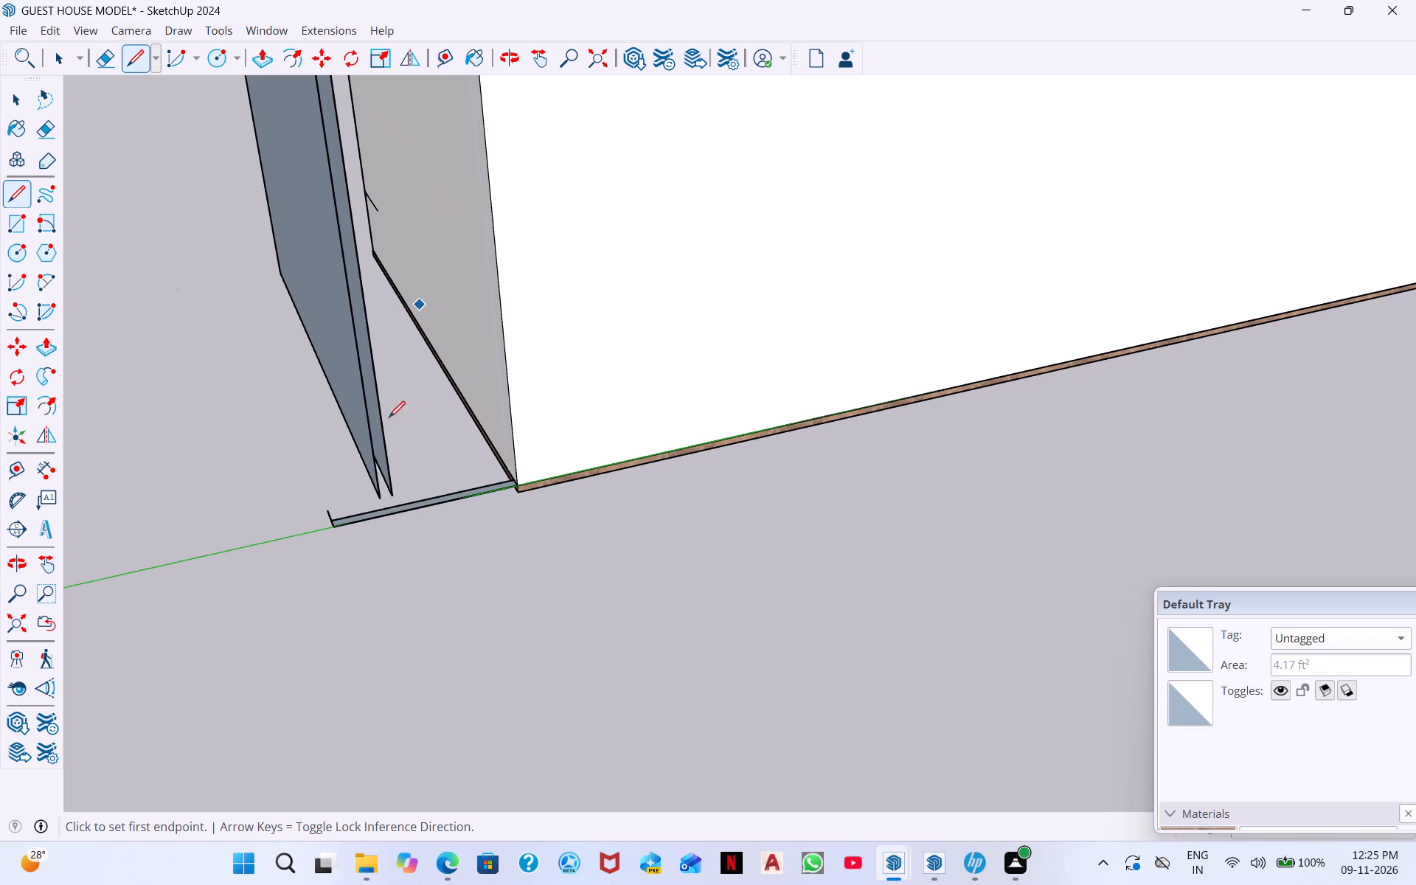
{"action": "left_click", "coordinate": [378, 499]}
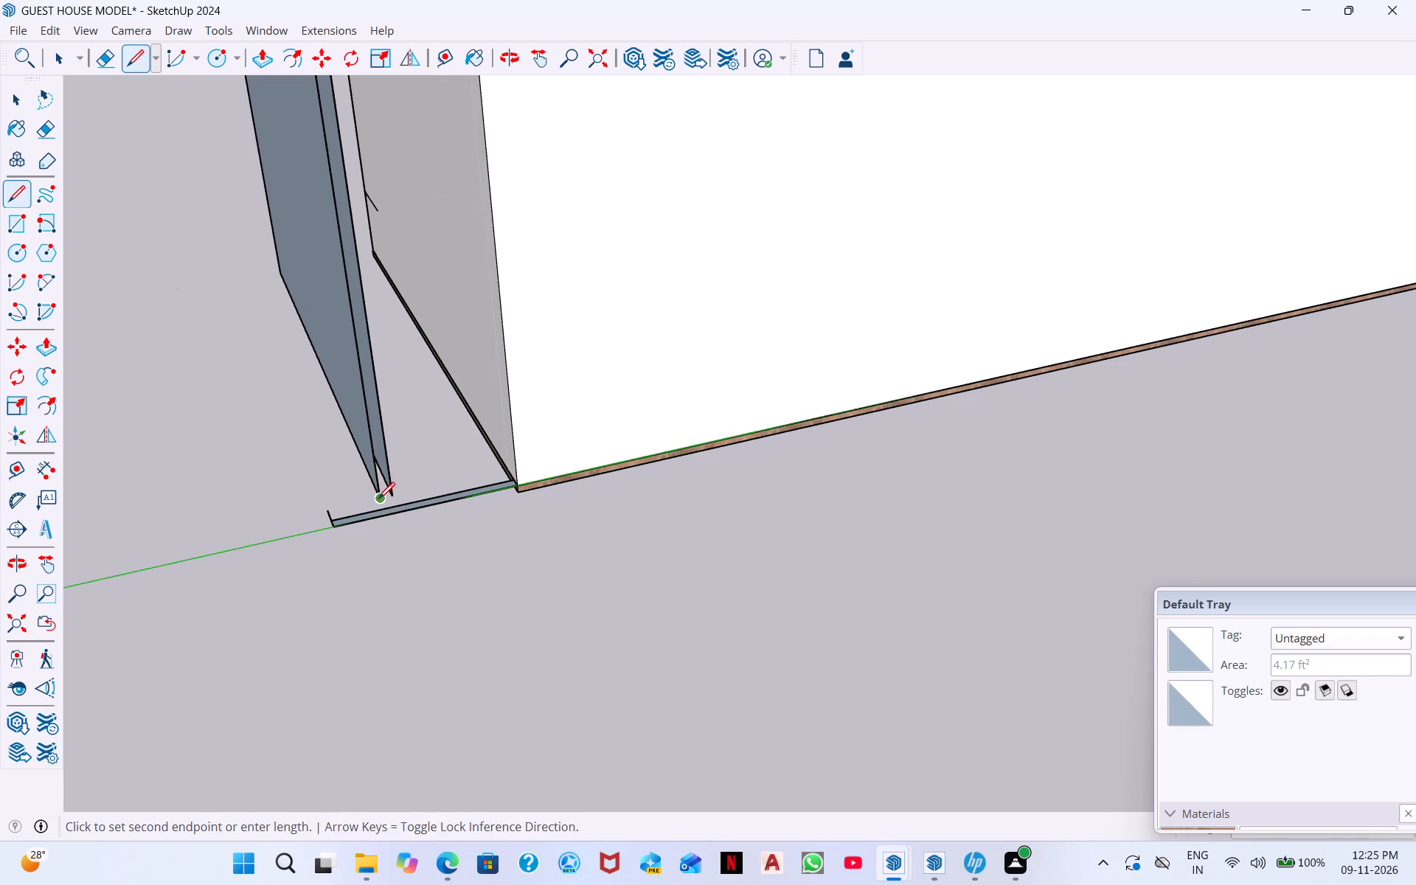
{"action": "left_click", "coordinate": [390, 498]}
{"action": "scroll", "coordinate": [321, 322], "scroll_direction": "down", "scroll_amount": 4}
{"action": "key", "text": "space"}
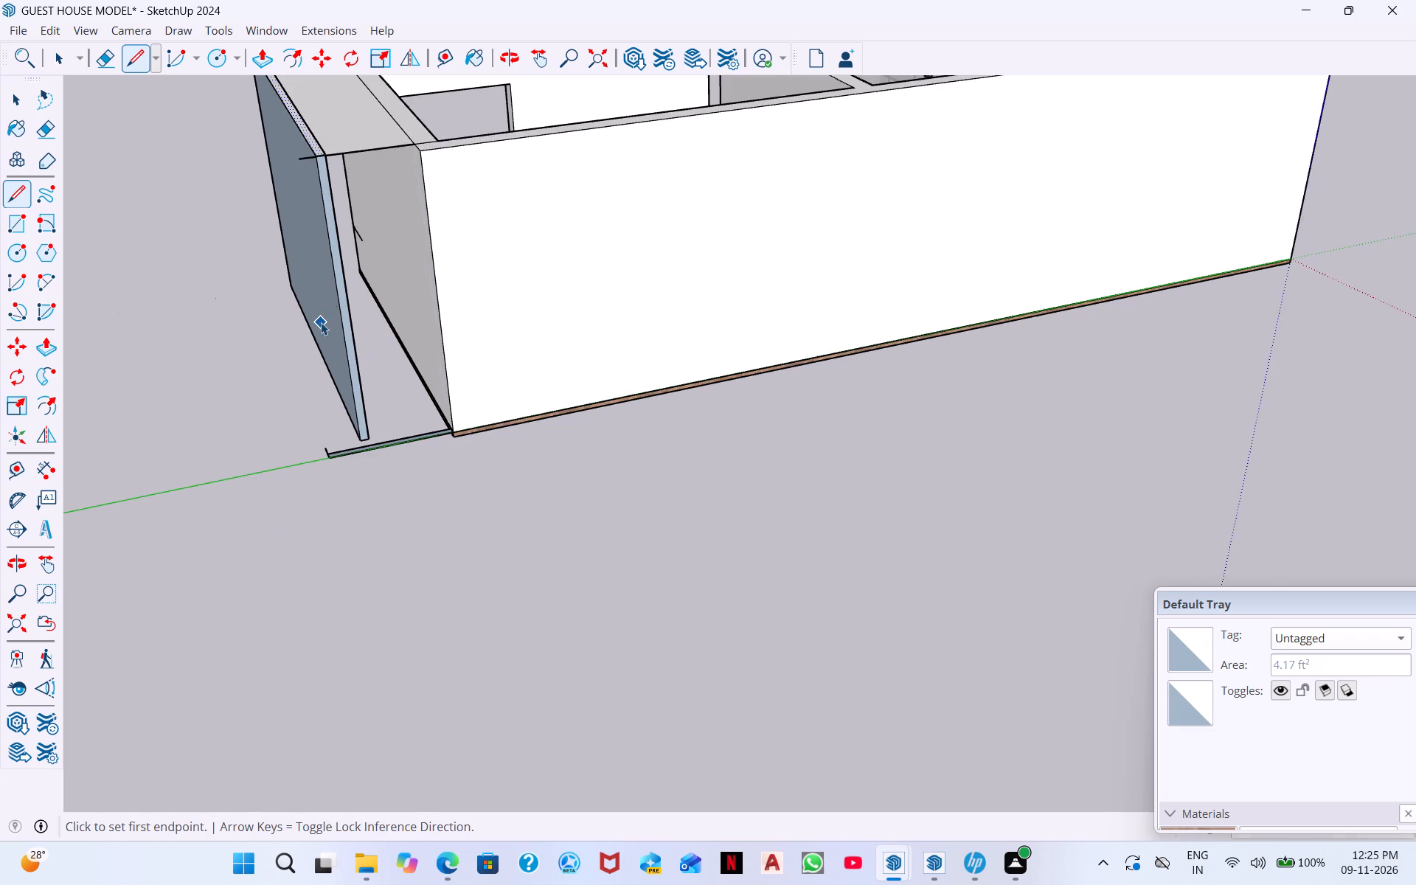
{"action": "scroll", "coordinate": [269, 221], "scroll_direction": "down", "scroll_amount": 5}
{"action": "key", "text": "space"}
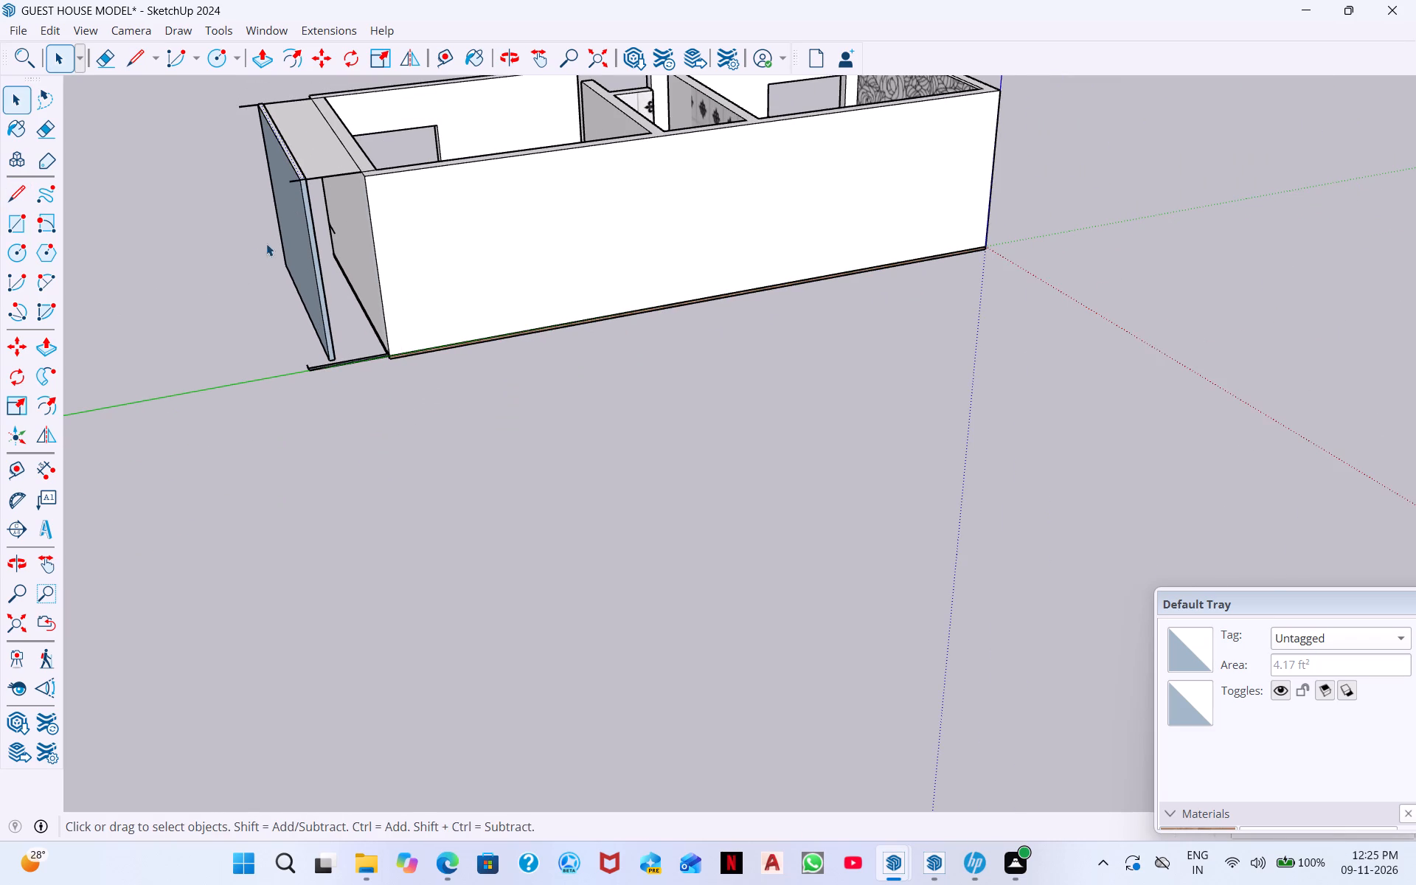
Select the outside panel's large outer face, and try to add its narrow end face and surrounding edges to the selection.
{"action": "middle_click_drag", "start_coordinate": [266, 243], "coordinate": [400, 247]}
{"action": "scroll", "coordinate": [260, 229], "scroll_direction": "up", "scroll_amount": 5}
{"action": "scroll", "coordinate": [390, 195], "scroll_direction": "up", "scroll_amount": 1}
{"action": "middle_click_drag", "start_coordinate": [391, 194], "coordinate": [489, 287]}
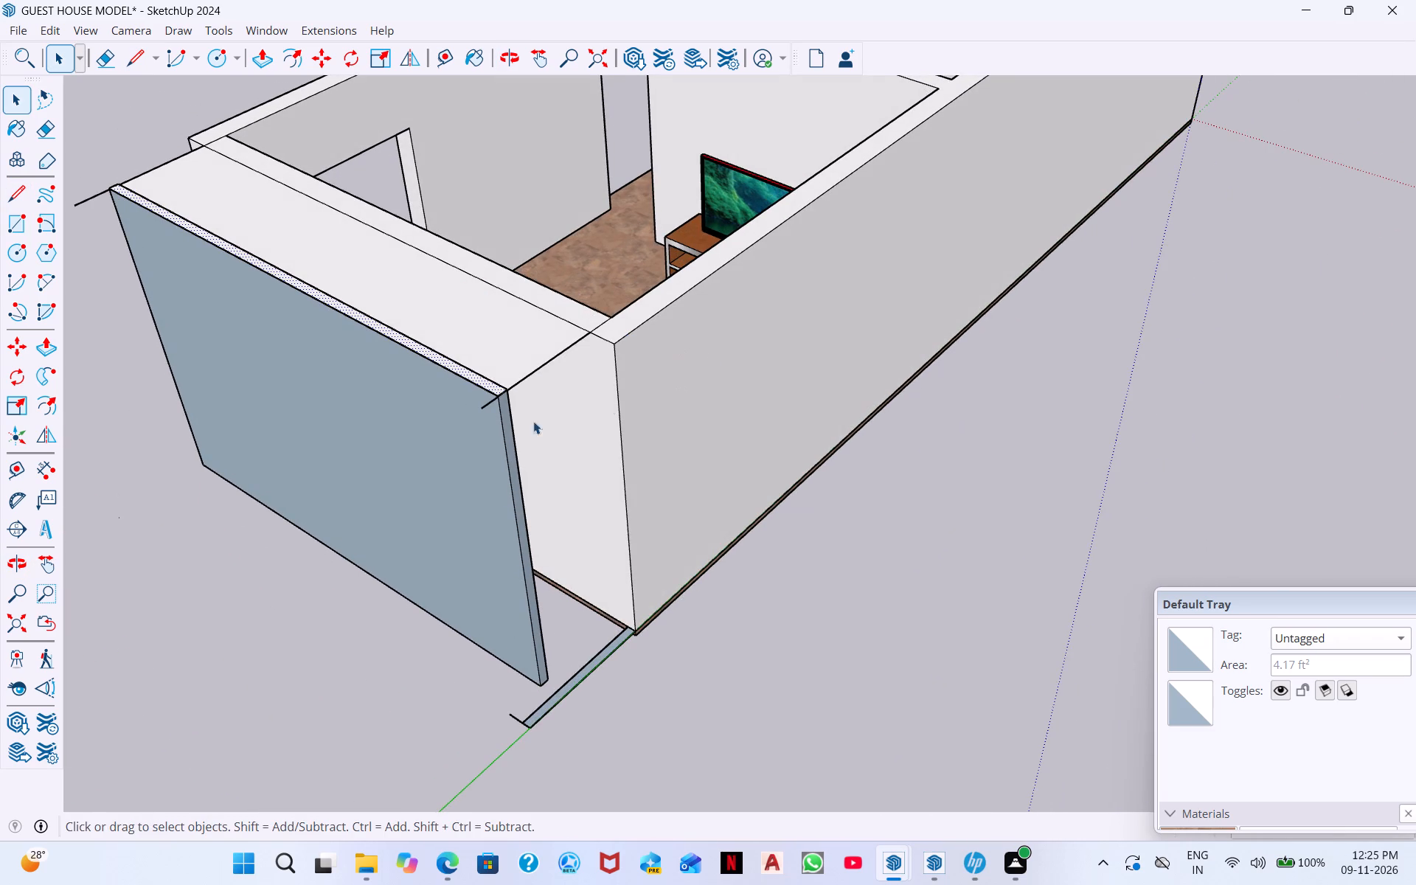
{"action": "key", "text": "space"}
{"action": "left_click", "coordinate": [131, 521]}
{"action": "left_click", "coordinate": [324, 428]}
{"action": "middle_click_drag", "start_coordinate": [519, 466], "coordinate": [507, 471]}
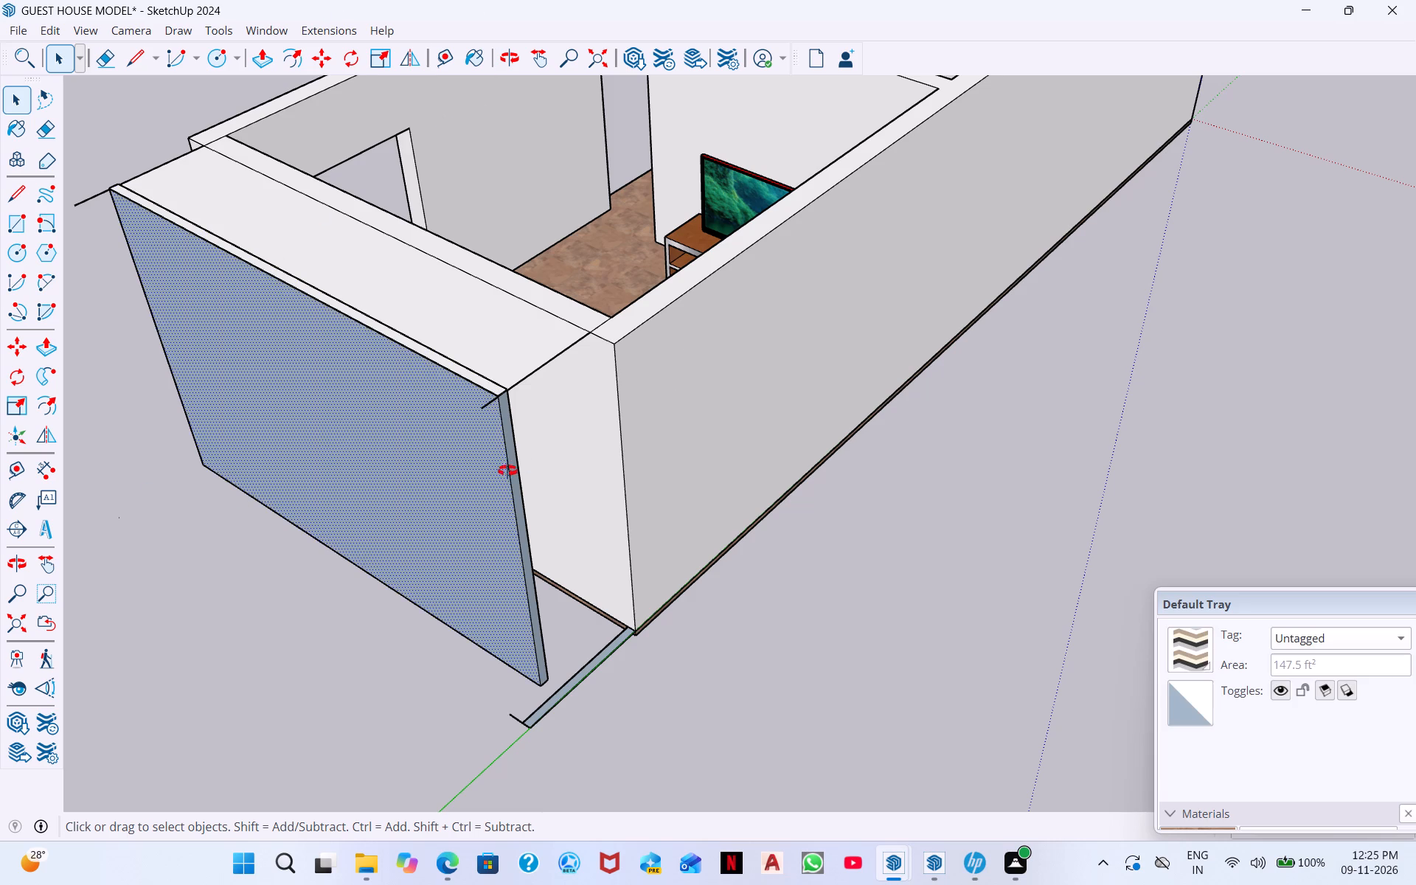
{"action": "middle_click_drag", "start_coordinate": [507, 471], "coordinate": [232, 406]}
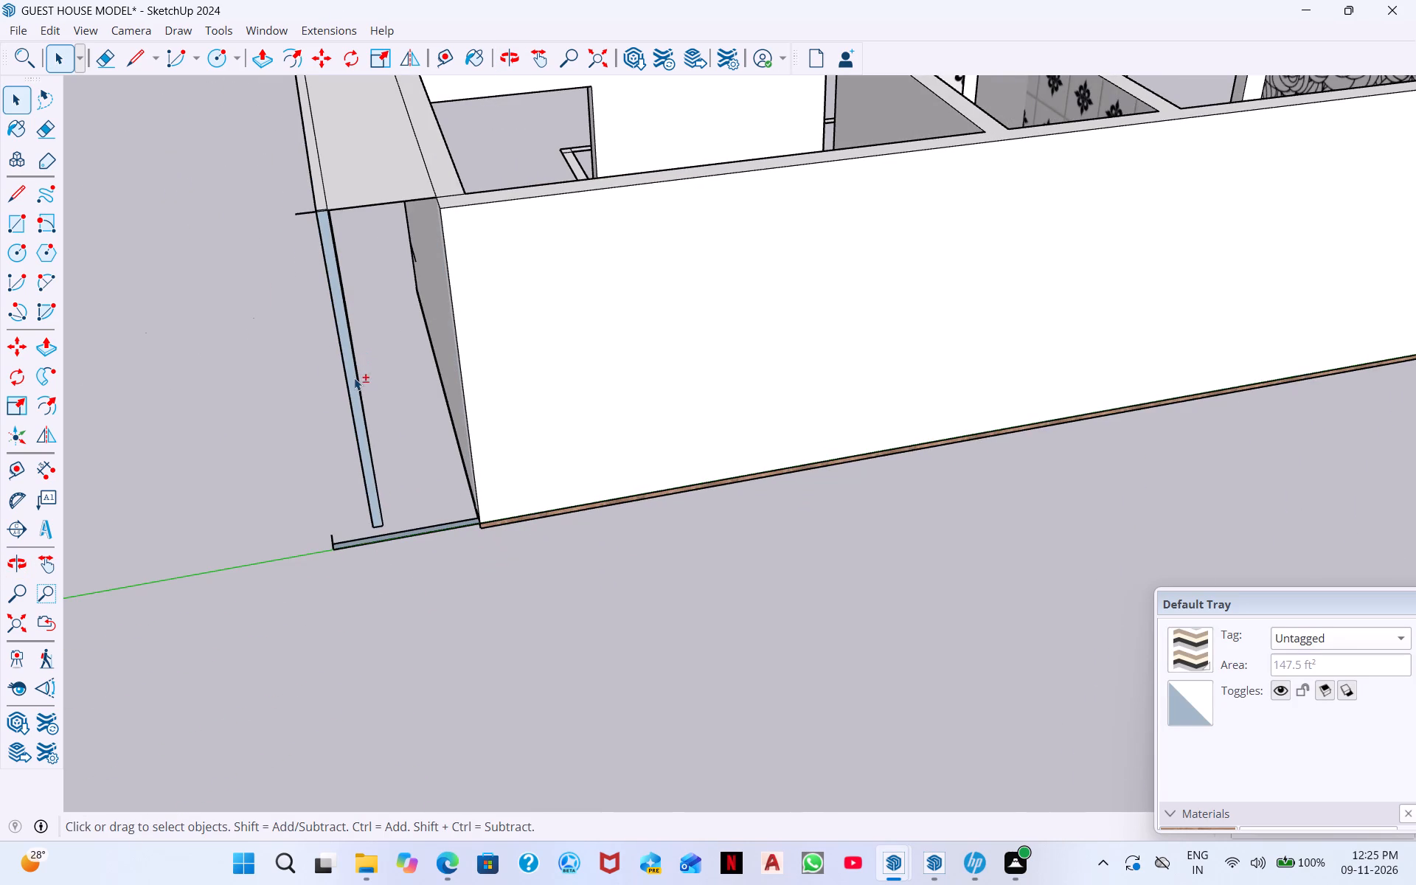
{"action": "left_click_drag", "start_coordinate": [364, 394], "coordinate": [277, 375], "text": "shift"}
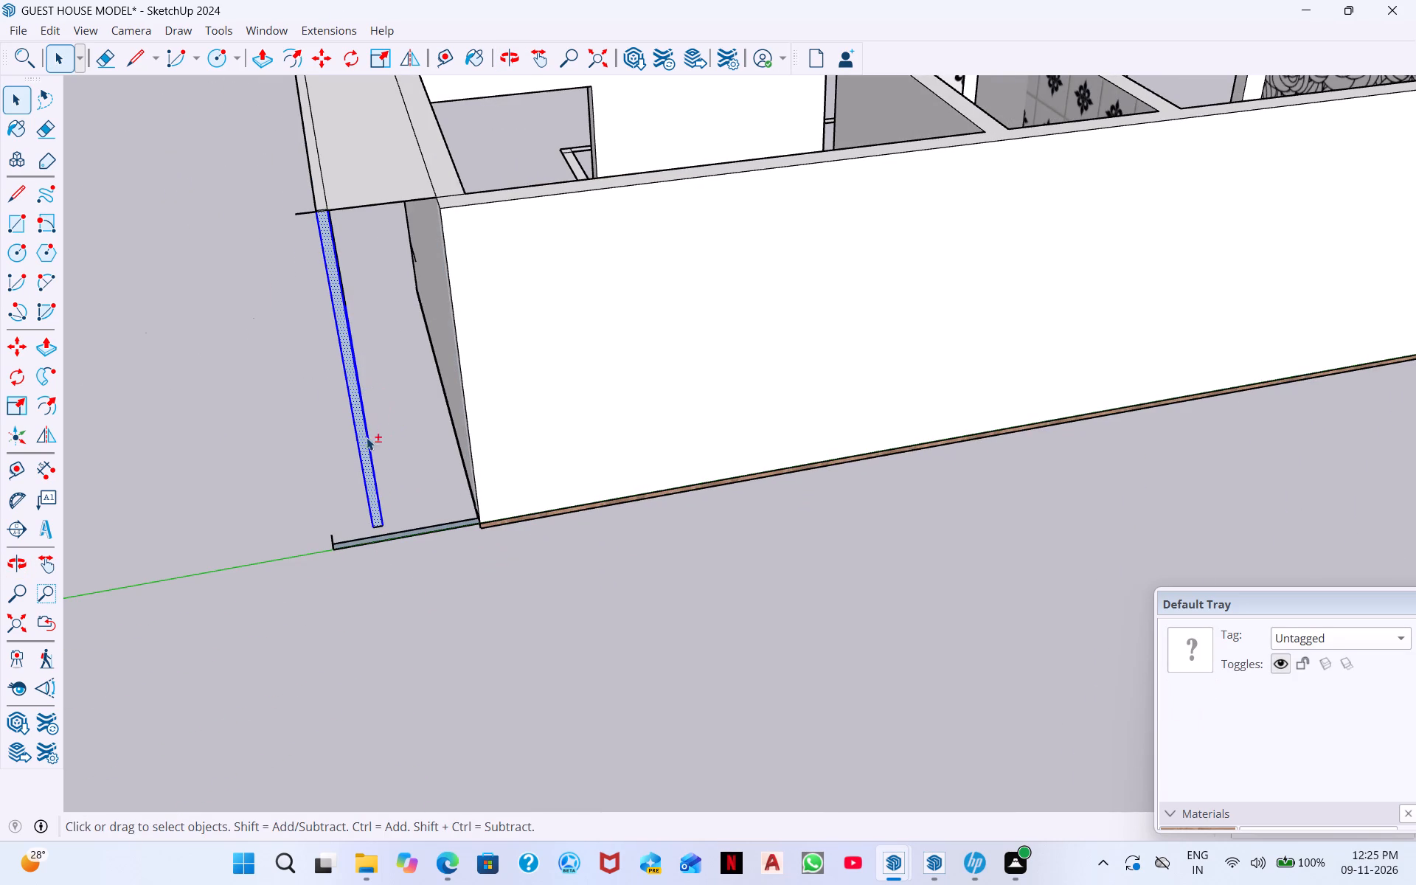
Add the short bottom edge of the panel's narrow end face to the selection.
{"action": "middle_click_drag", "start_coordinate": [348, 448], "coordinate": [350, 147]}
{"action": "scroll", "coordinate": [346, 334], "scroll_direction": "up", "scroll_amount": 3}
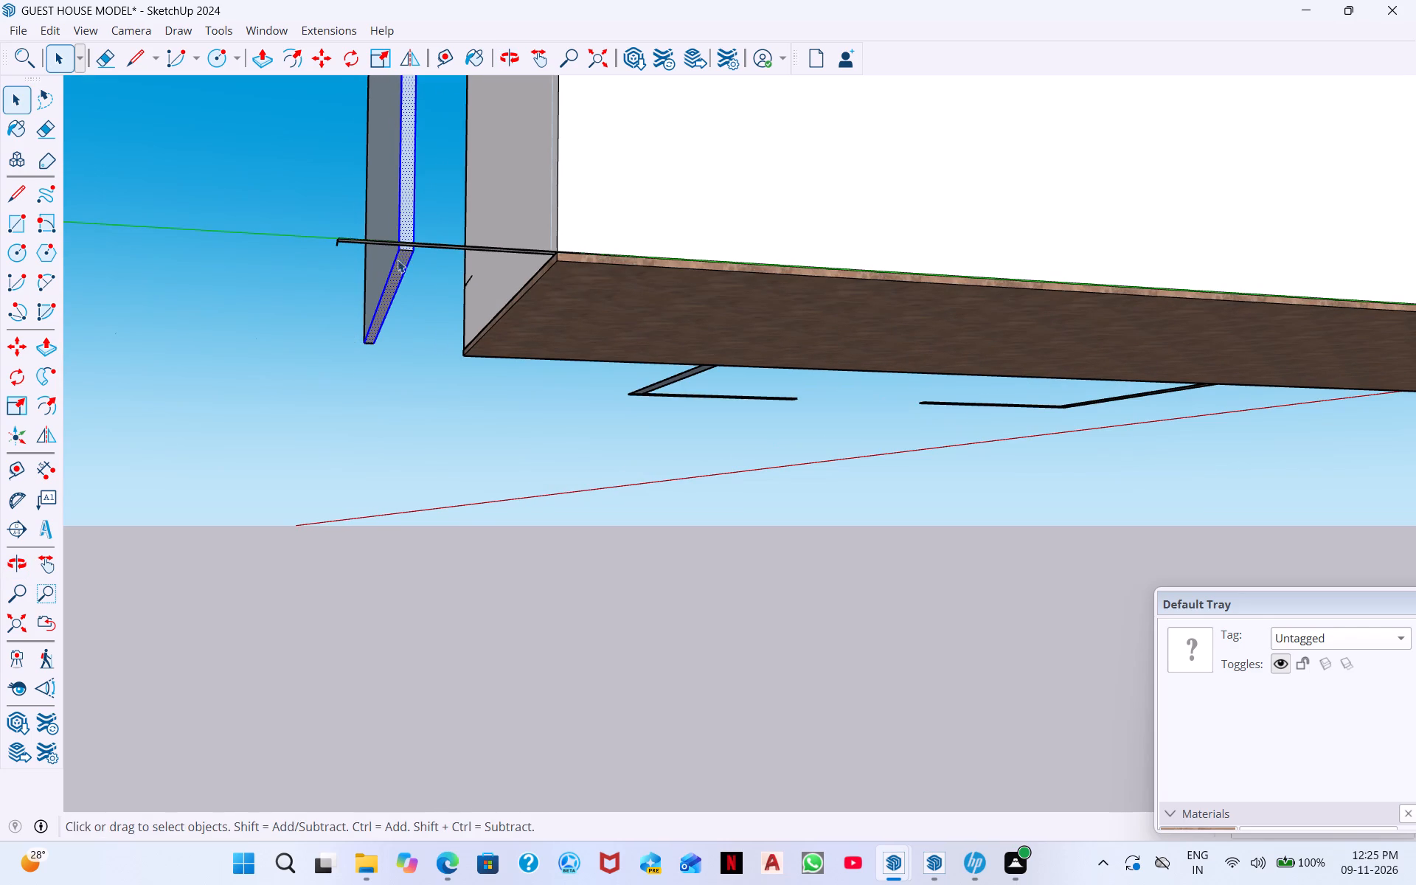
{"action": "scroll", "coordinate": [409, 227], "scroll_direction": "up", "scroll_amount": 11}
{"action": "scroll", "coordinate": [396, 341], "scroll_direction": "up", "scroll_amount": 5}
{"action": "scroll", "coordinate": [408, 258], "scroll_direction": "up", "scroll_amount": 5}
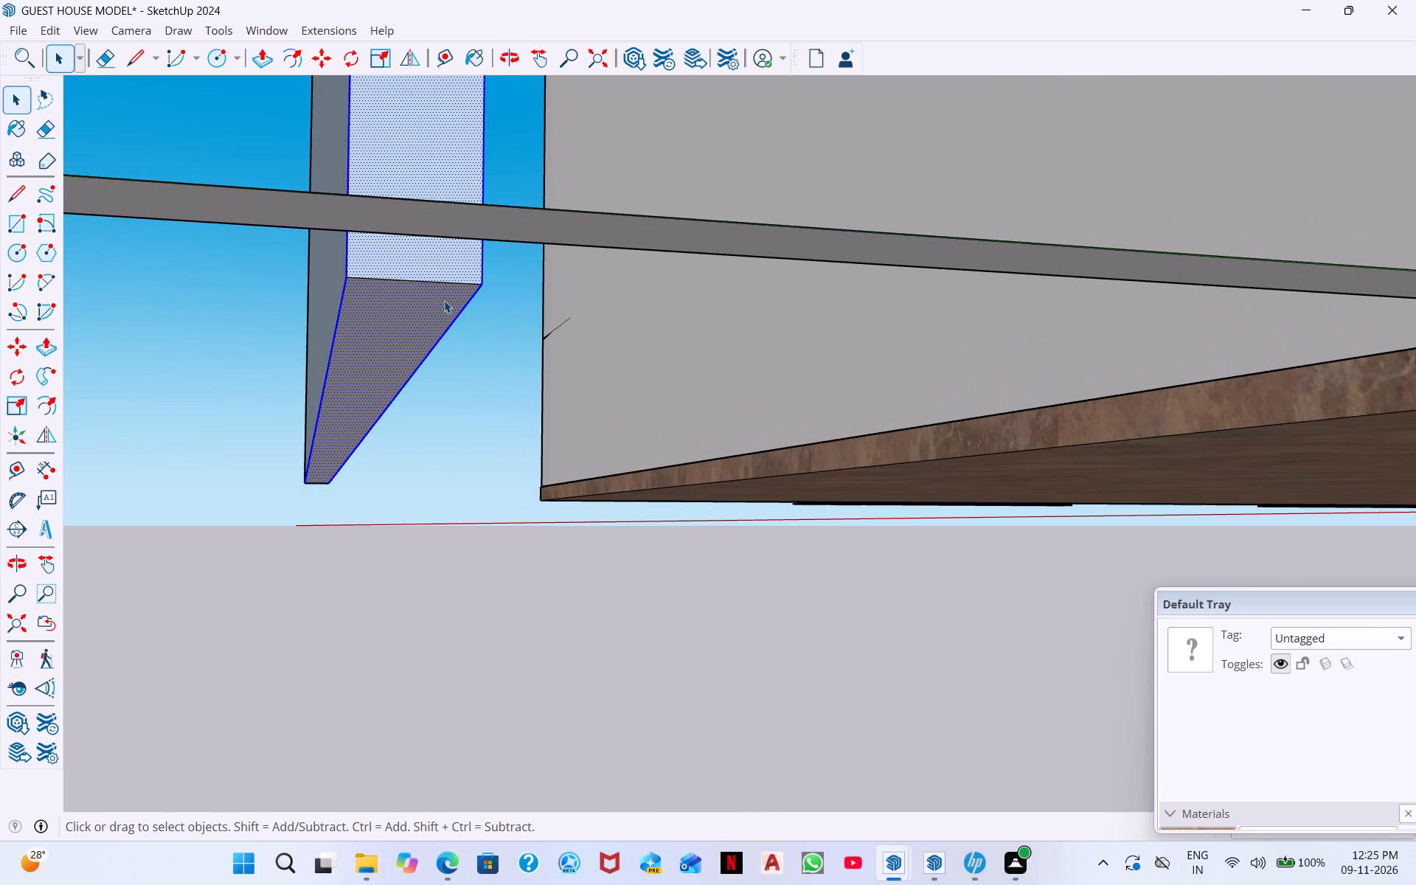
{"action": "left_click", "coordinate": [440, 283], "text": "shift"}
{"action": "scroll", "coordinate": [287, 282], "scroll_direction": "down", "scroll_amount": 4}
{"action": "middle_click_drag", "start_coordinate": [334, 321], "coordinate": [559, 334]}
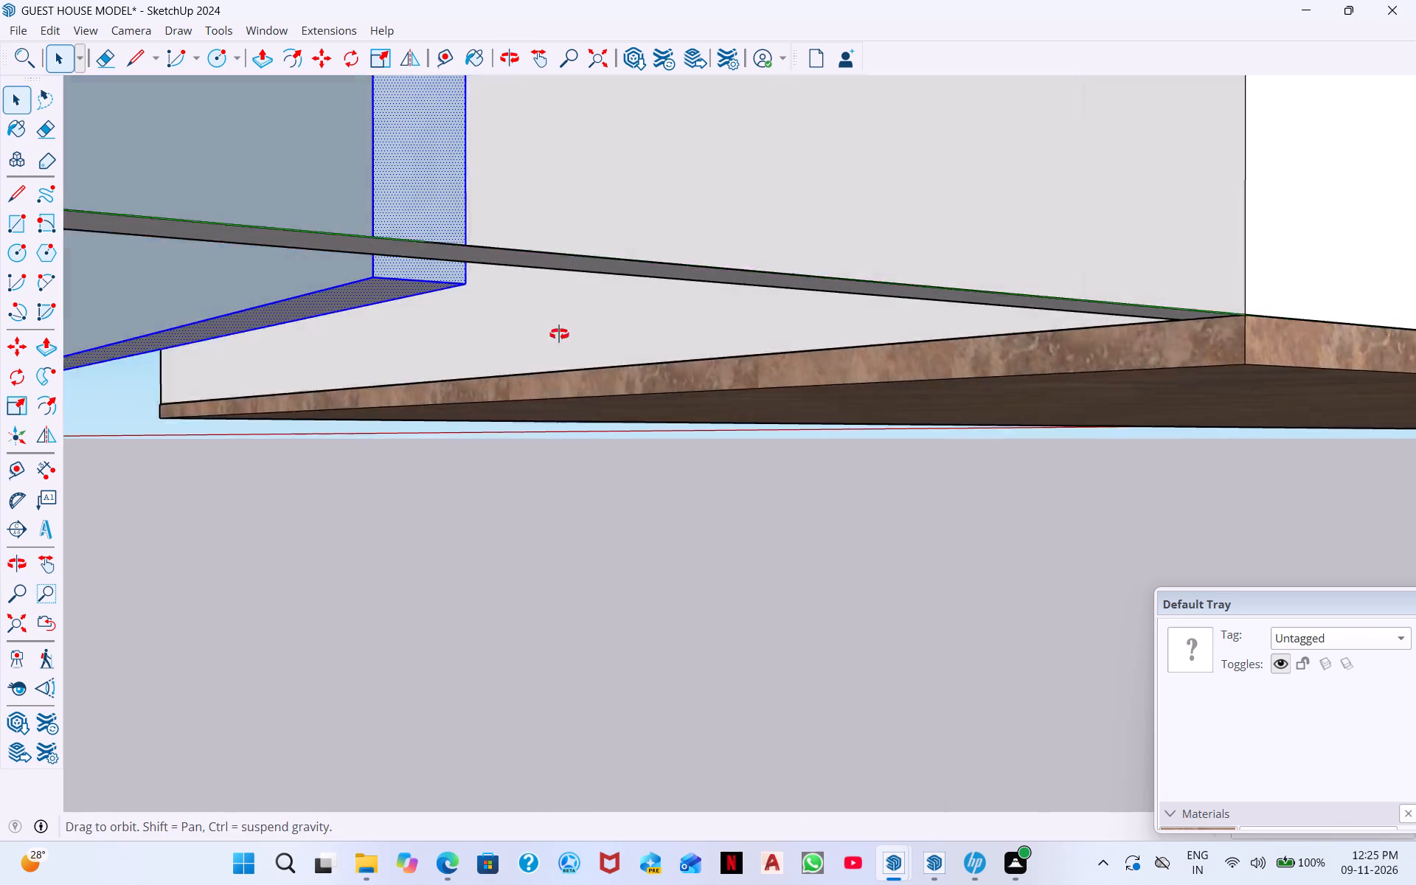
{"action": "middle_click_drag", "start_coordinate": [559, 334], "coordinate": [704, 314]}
Reselect the outside panel's large outer face together with the narrow end face and surrounding edges on the solid side-wall side.
{"action": "left_click", "coordinate": [358, 191]}
{"action": "scroll", "coordinate": [347, 198], "scroll_direction": "down", "scroll_amount": 9}
{"action": "middle_click_drag", "start_coordinate": [367, 235], "coordinate": [327, 468]}
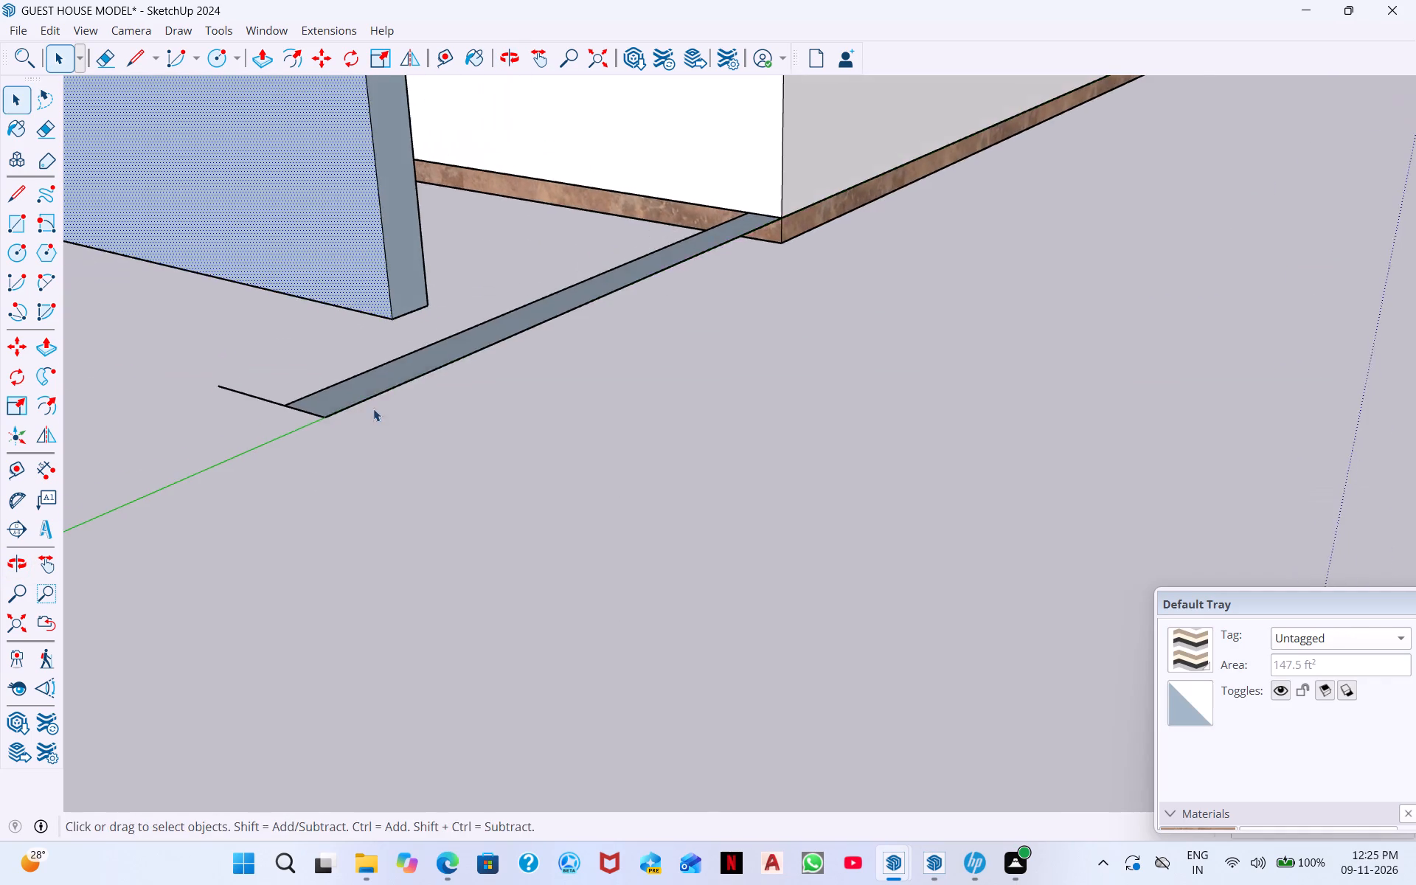
{"action": "middle_click_drag", "start_coordinate": [305, 265], "coordinate": [364, 406]}
{"action": "middle_click_drag", "start_coordinate": [436, 298], "coordinate": [248, 285]}
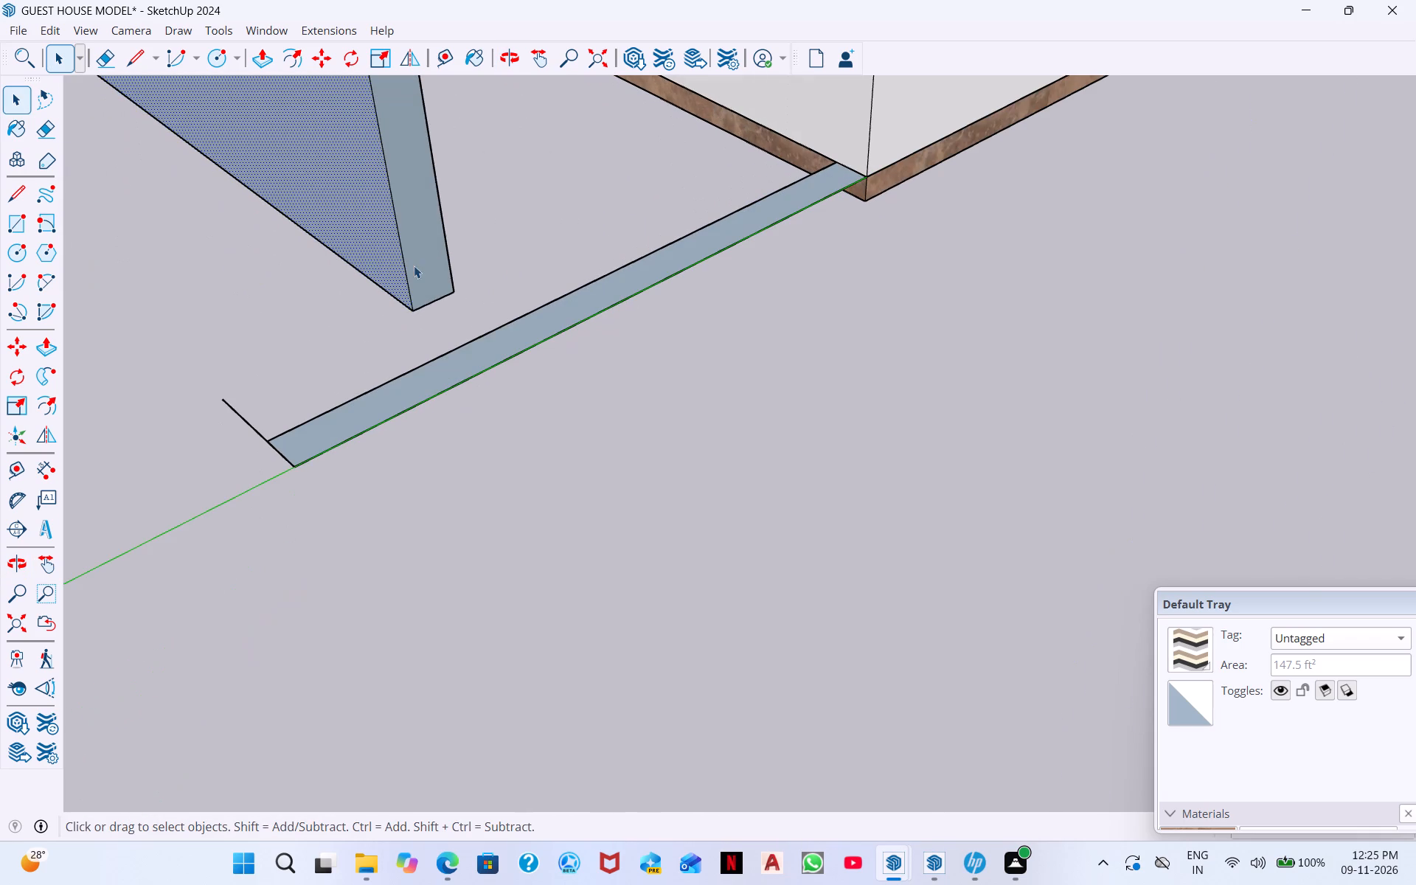
{"action": "left_click_drag", "start_coordinate": [440, 310], "coordinate": [379, 265], "text": "shift"}
{"action": "left_click_drag", "start_coordinate": [379, 265], "coordinate": [333, 185], "text": "shift"}
{"action": "middle_click_drag", "start_coordinate": [383, 260], "coordinate": [361, 372]}
{"action": "scroll", "coordinate": [361, 371], "scroll_direction": "down", "scroll_amount": 1}
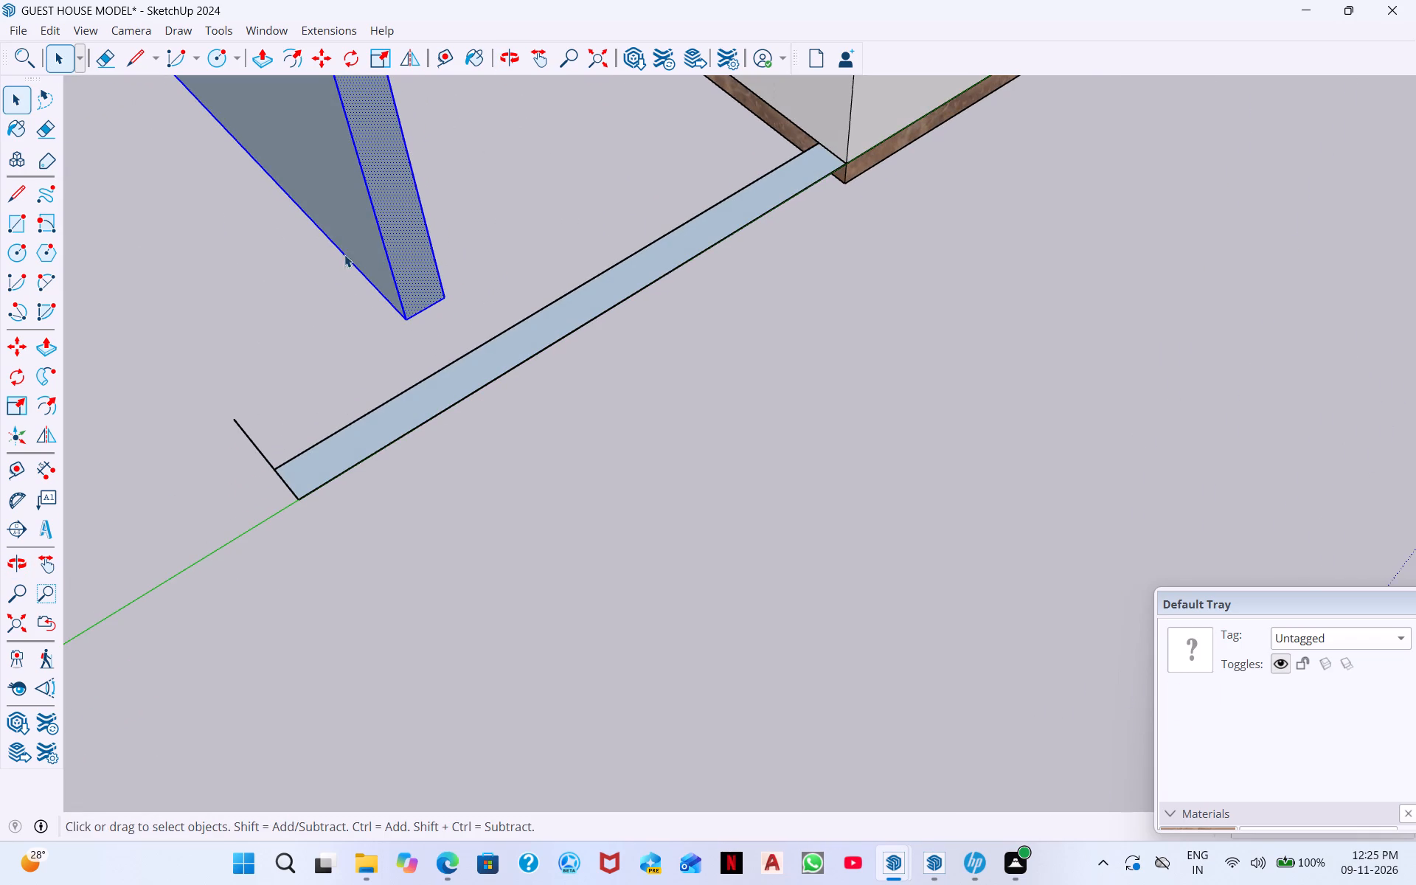
{"action": "left_click", "coordinate": [364, 237], "text": "shift"}
{"action": "scroll", "coordinate": [373, 231], "scroll_direction": "down", "scroll_amount": 12}
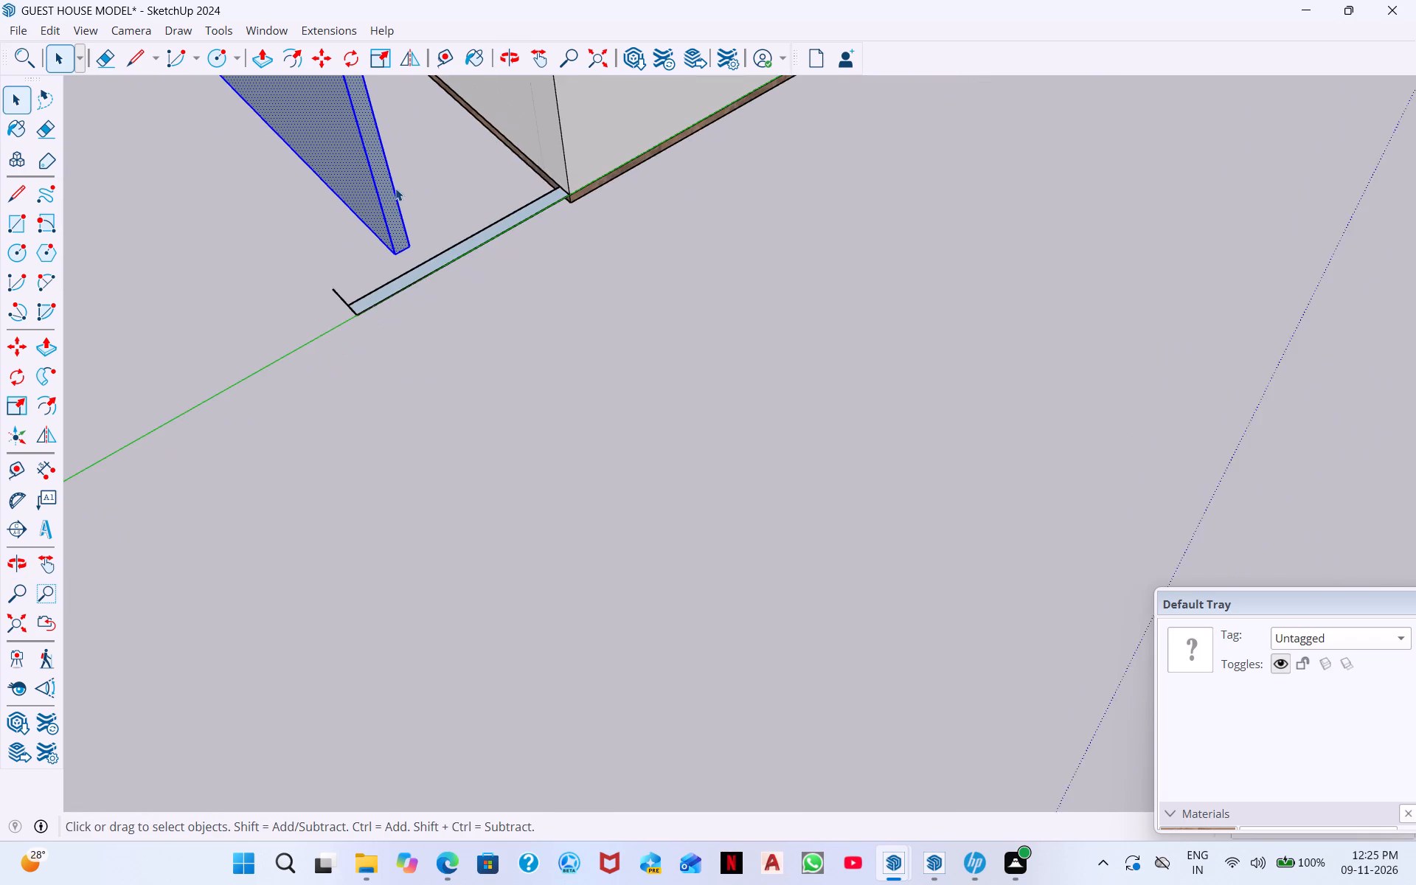
Add the panel's inner face and the bottom and vertical edges of its window-side end to the selection.
{"action": "left_click", "coordinate": [603, 53]}
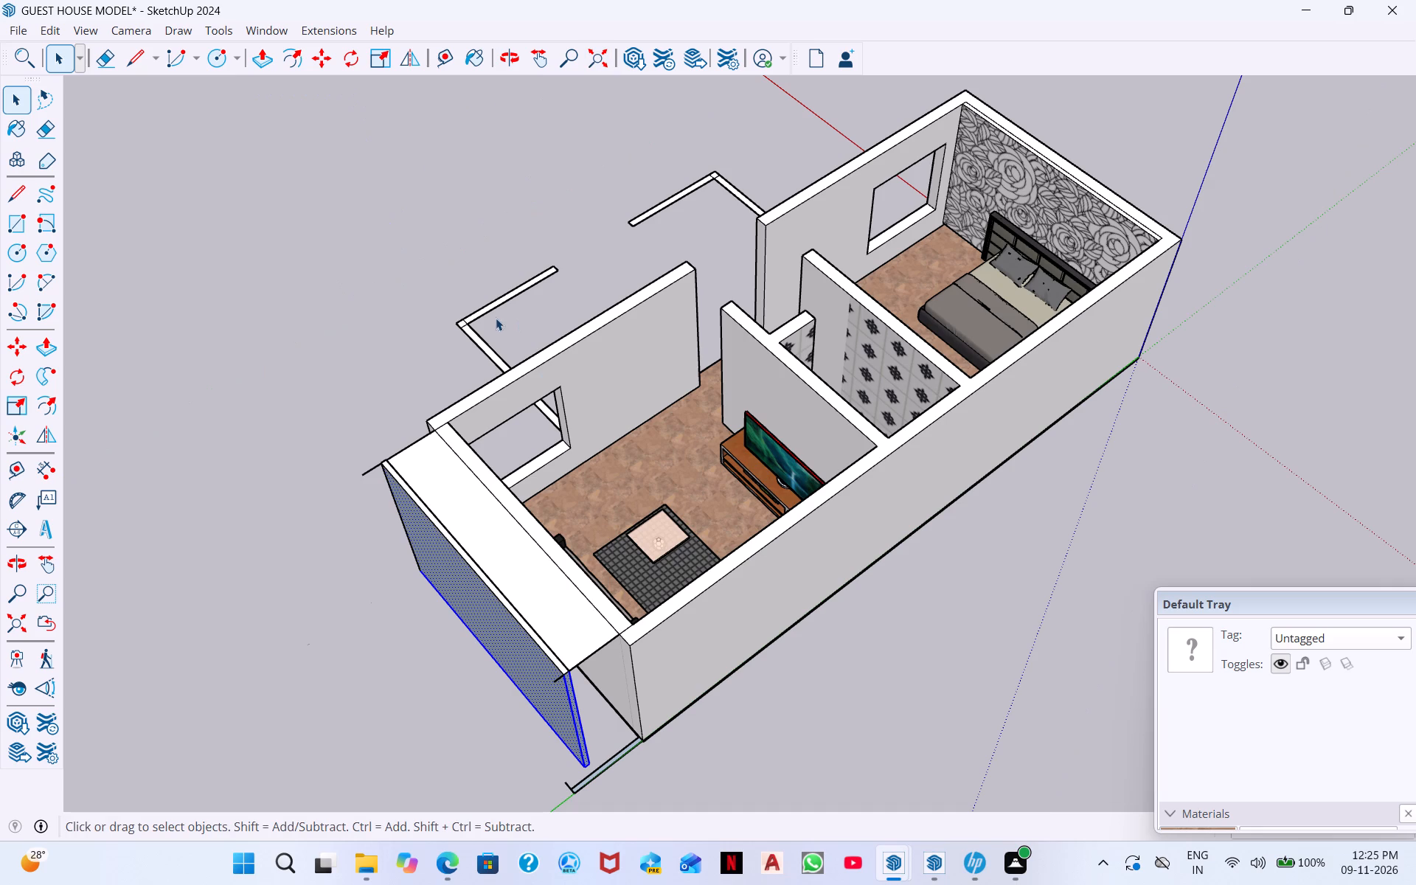
{"action": "middle_click_drag", "start_coordinate": [521, 498], "coordinate": [478, 186]}
{"action": "middle_click_drag", "start_coordinate": [485, 517], "coordinate": [868, 443]}
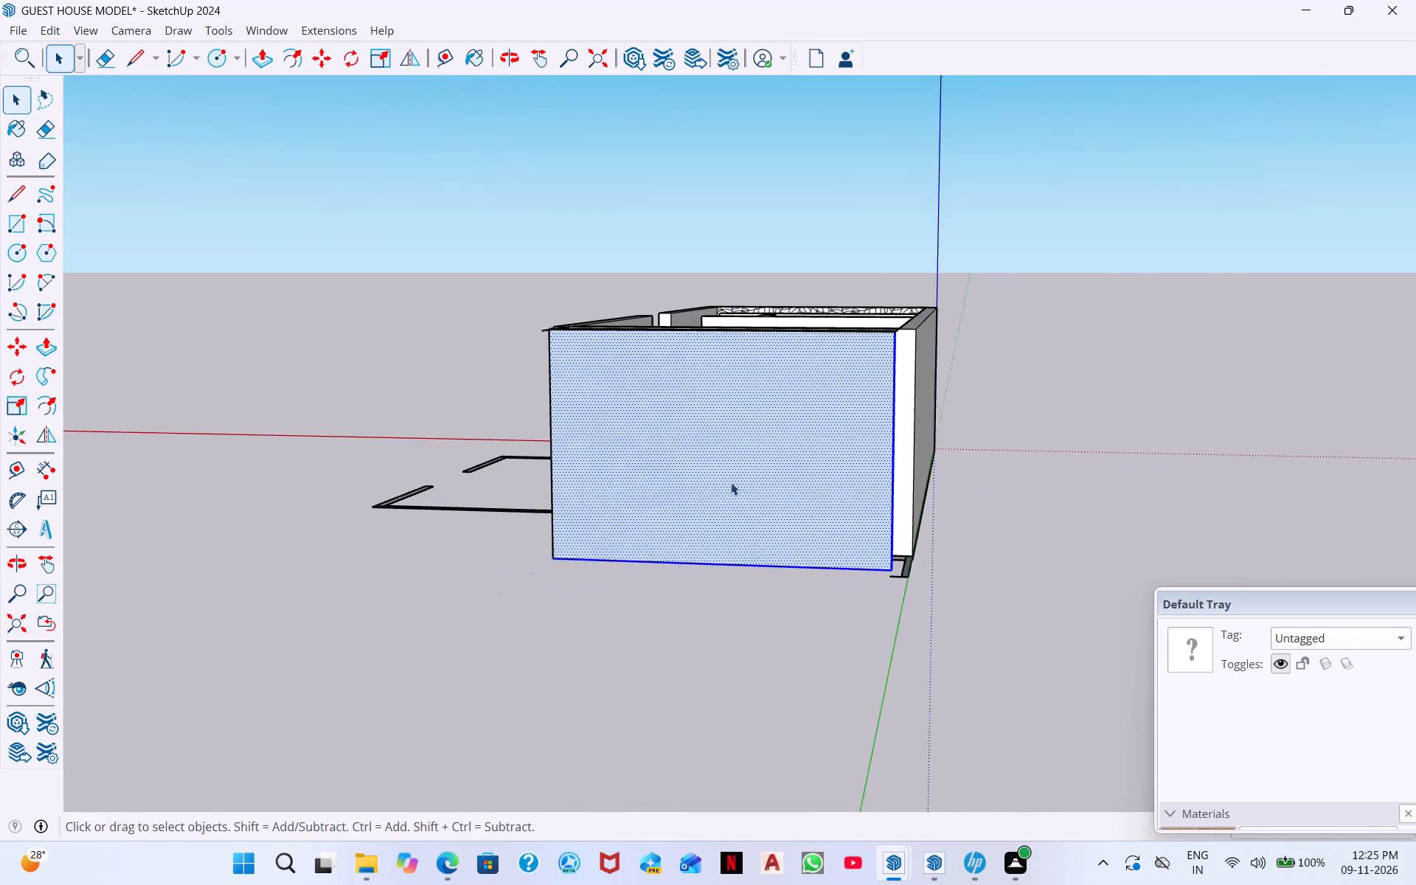
{"action": "middle_click_drag", "start_coordinate": [591, 465], "coordinate": [1038, 480]}
{"action": "scroll", "coordinate": [942, 629], "scroll_direction": "up", "scroll_amount": 9}
{"action": "middle_click_drag", "start_coordinate": [930, 575], "coordinate": [948, 575]}
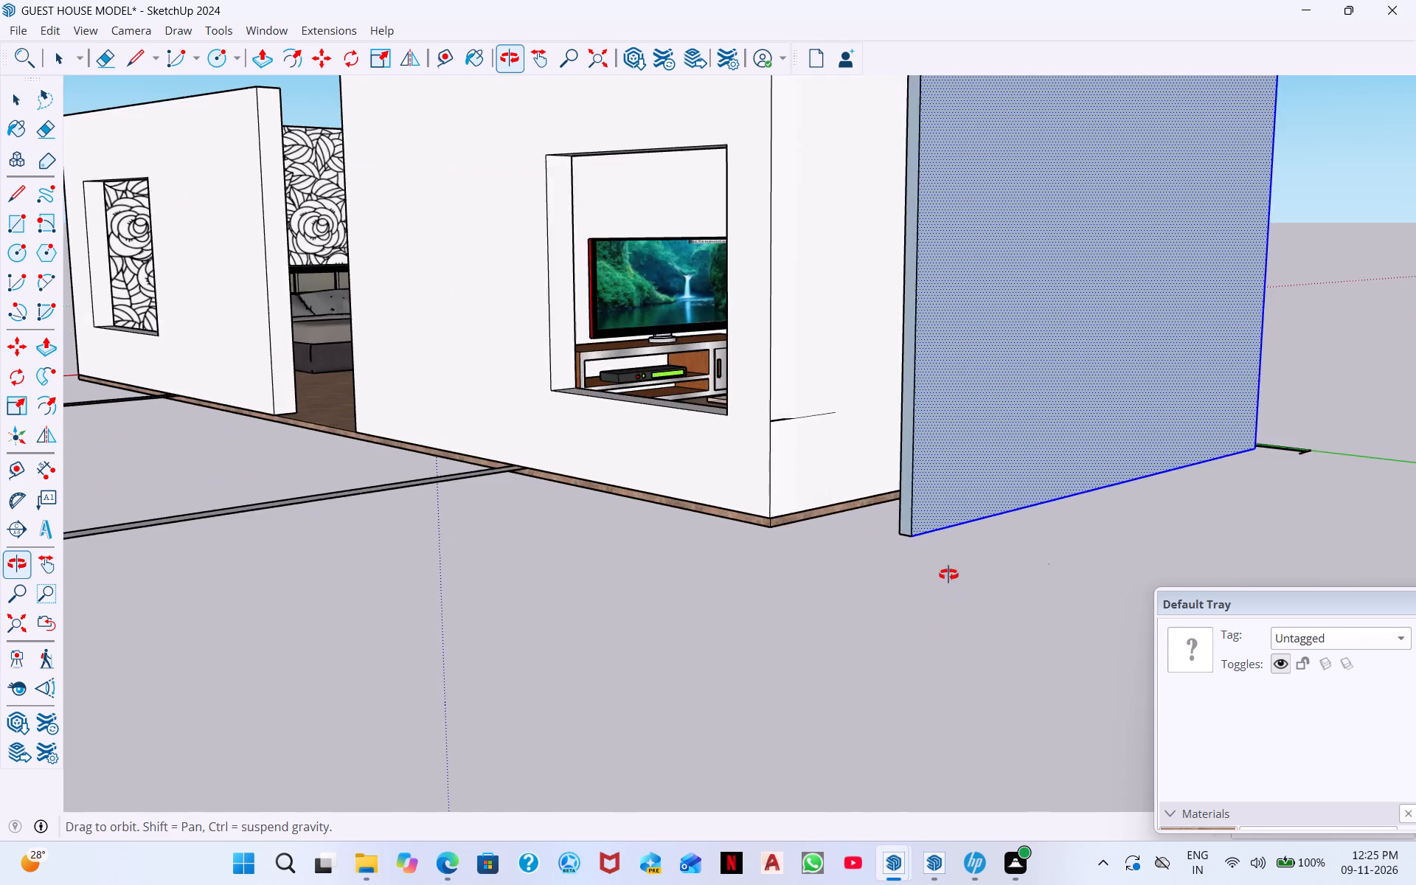
{"action": "middle_click_drag", "start_coordinate": [948, 575], "coordinate": [1254, 535]}
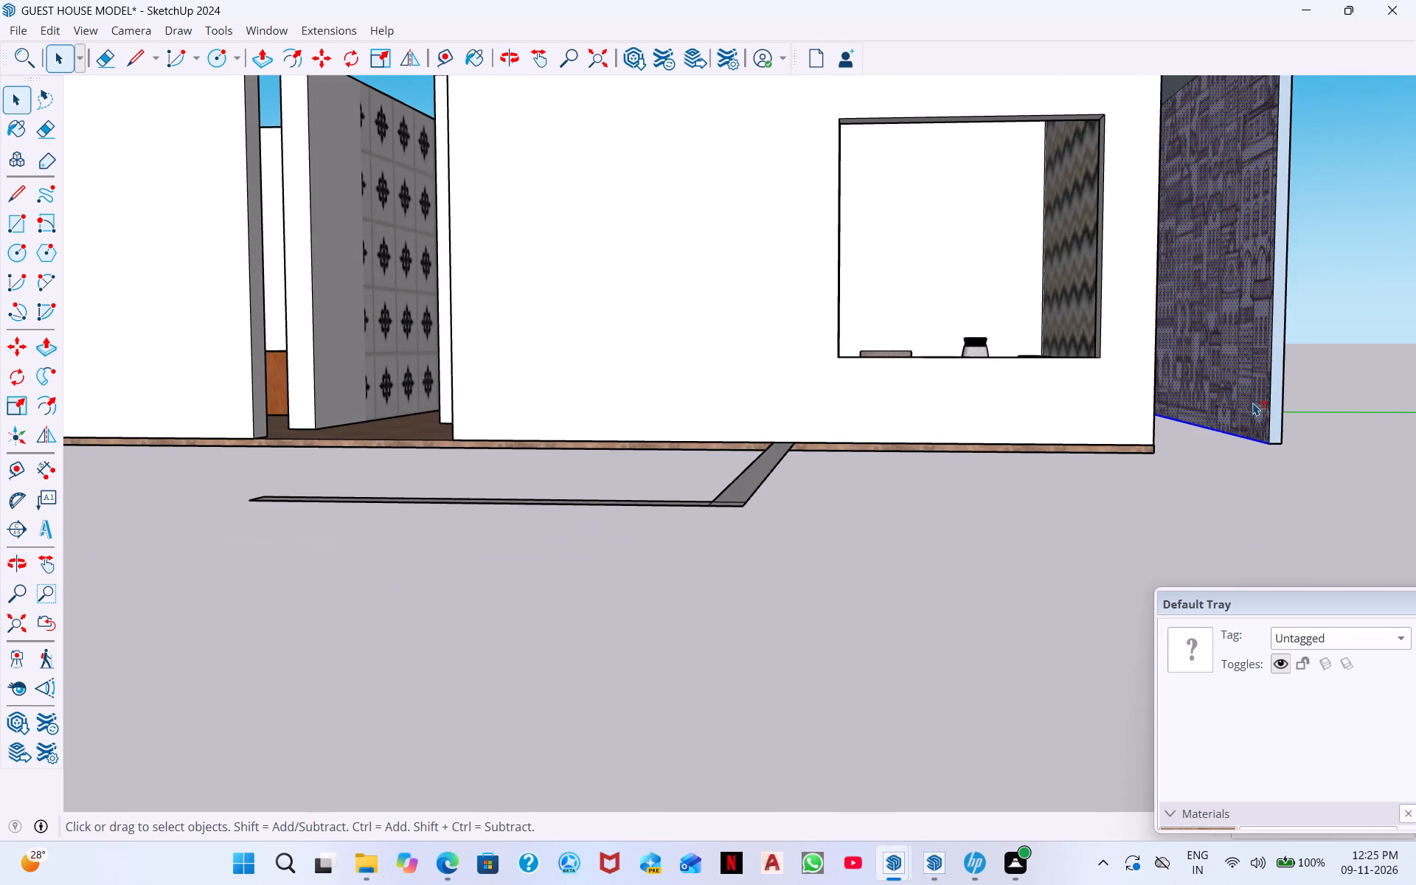
{"action": "left_click", "coordinate": [1252, 383], "text": "shift"}
{"action": "left_click", "coordinate": [1260, 392], "text": "shift"}
{"action": "left_click", "coordinate": [1298, 455], "text": "shift"}
{"action": "left_click", "coordinate": [1277, 442], "text": "shift"}
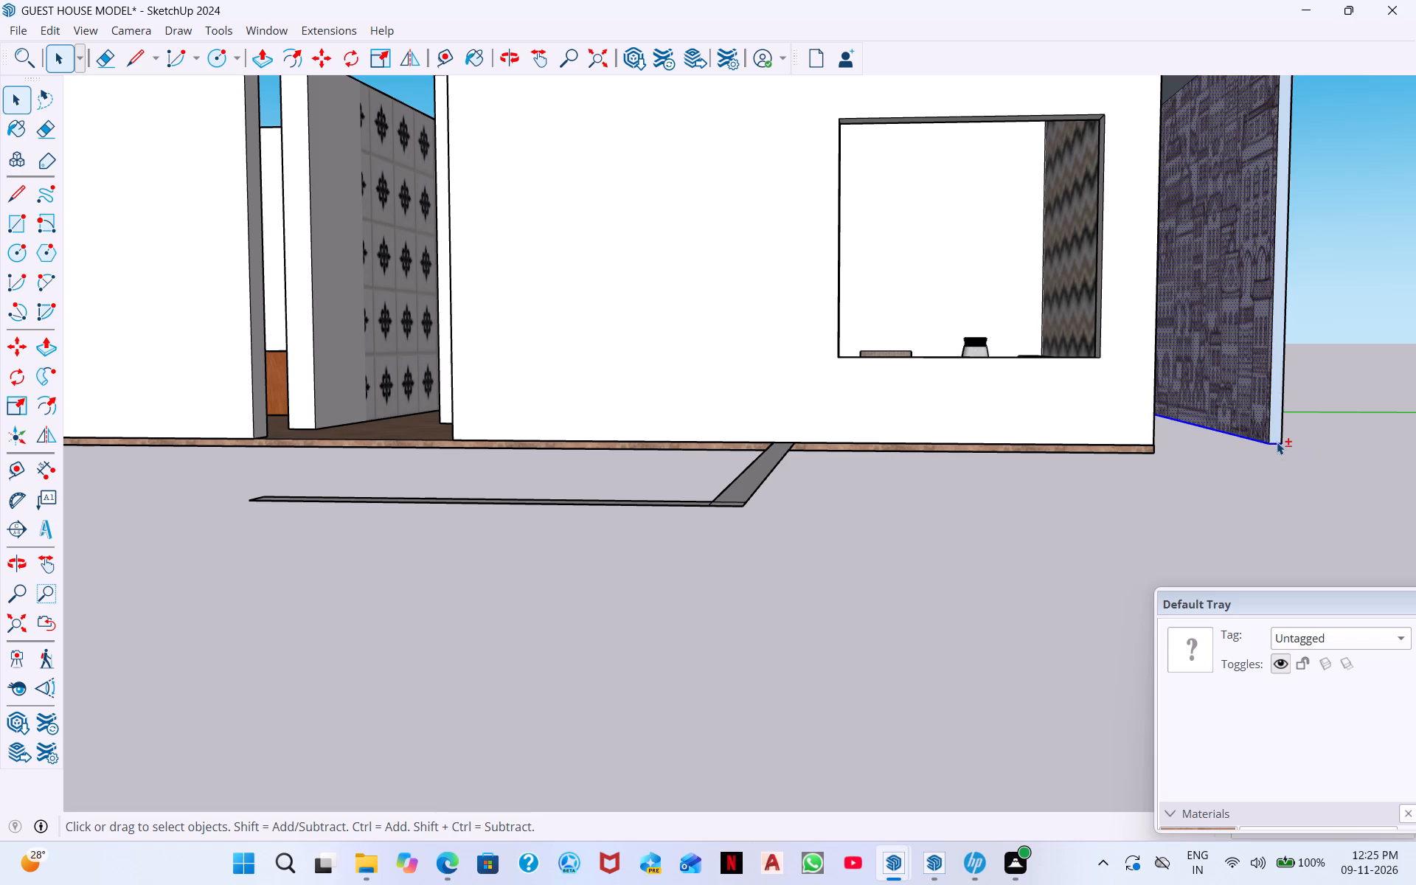
{"action": "left_click", "coordinate": [1281, 429], "text": "shift"}
{"action": "left_click", "coordinate": [1269, 427], "text": "shift"}
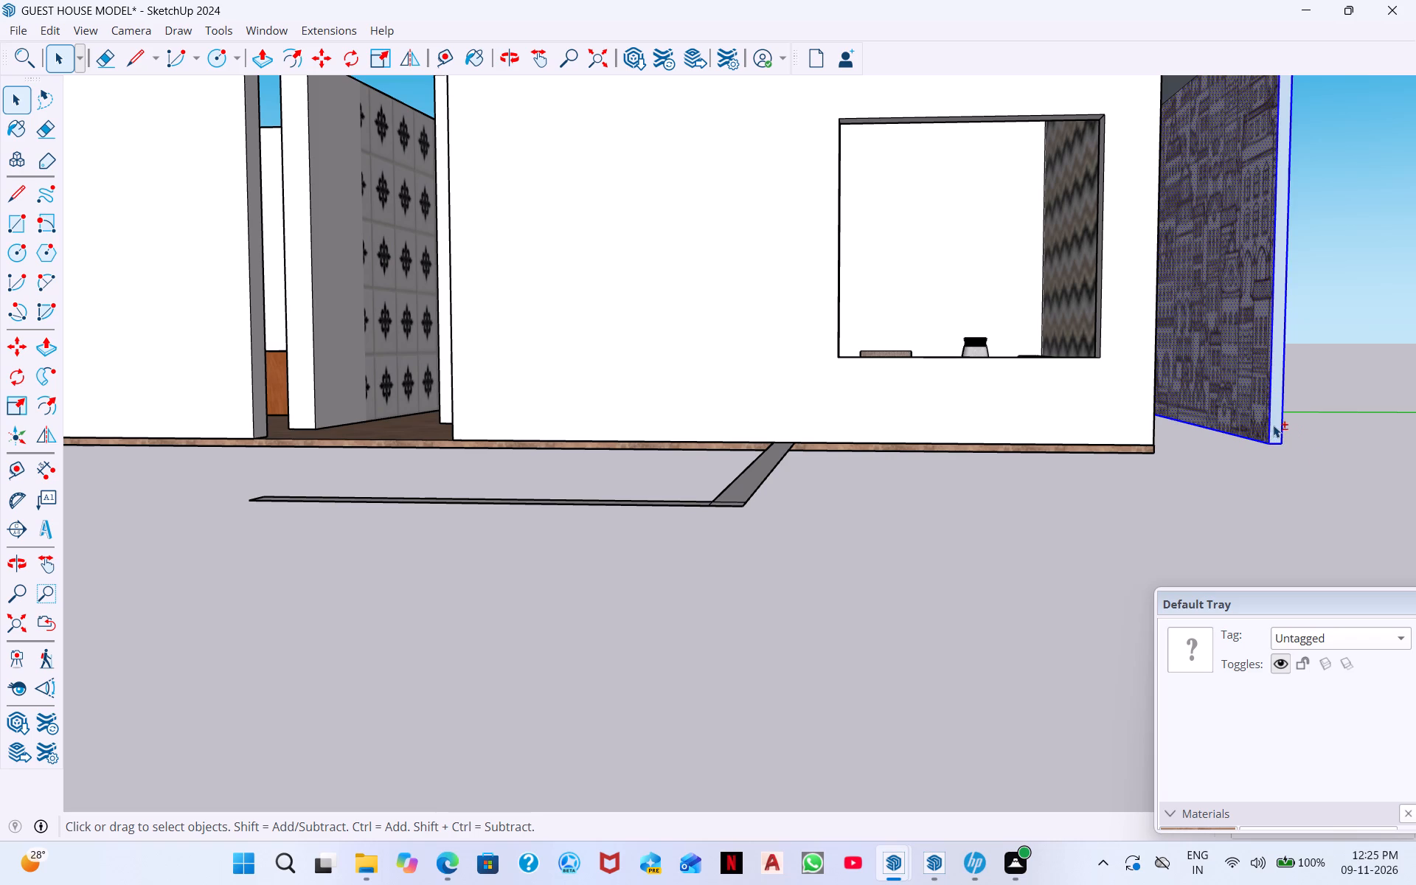
Add the panel's narrow window-side end face and that face's short top edge to the selection.
{"action": "scroll", "coordinate": [1287, 408], "scroll_direction": "down", "scroll_amount": 3, "text": "shift"}
{"action": "scroll", "coordinate": [1293, 347], "scroll_direction": "down", "scroll_amount": 1}
{"action": "middle_click_drag", "start_coordinate": [1293, 347], "coordinate": [1125, 694]}
{"action": "scroll", "coordinate": [1317, 500], "scroll_direction": "up", "scroll_amount": 2}
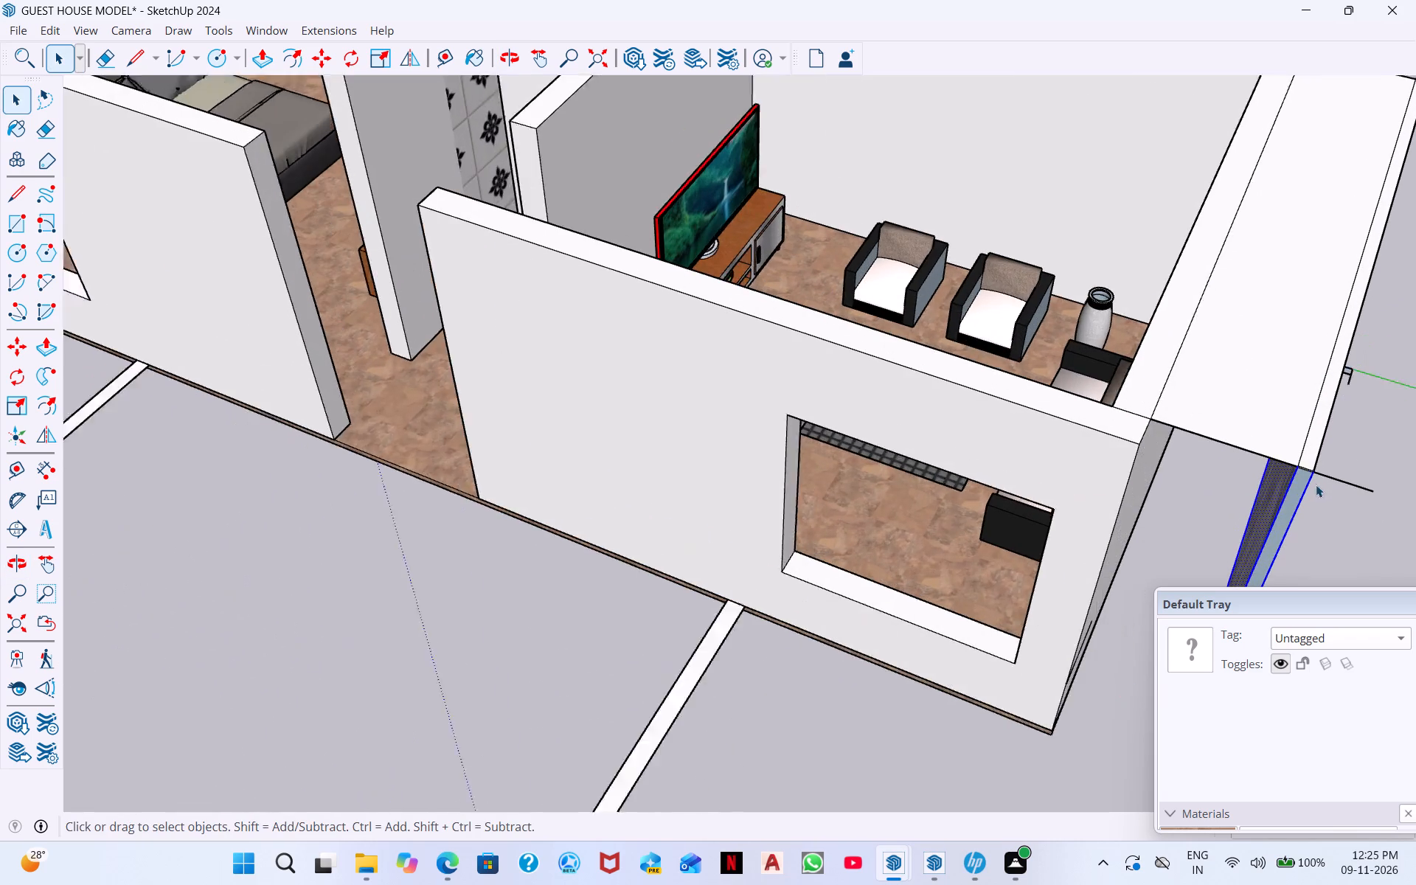
{"action": "scroll", "coordinate": [1316, 485], "scroll_direction": "up", "scroll_amount": 14}
{"action": "middle_click_drag", "start_coordinate": [1309, 470], "coordinate": [1289, 277]}
{"action": "middle_click_drag", "start_coordinate": [1311, 392], "coordinate": [1407, 260]}
{"action": "left_click", "coordinate": [1280, 461], "text": "shift"}
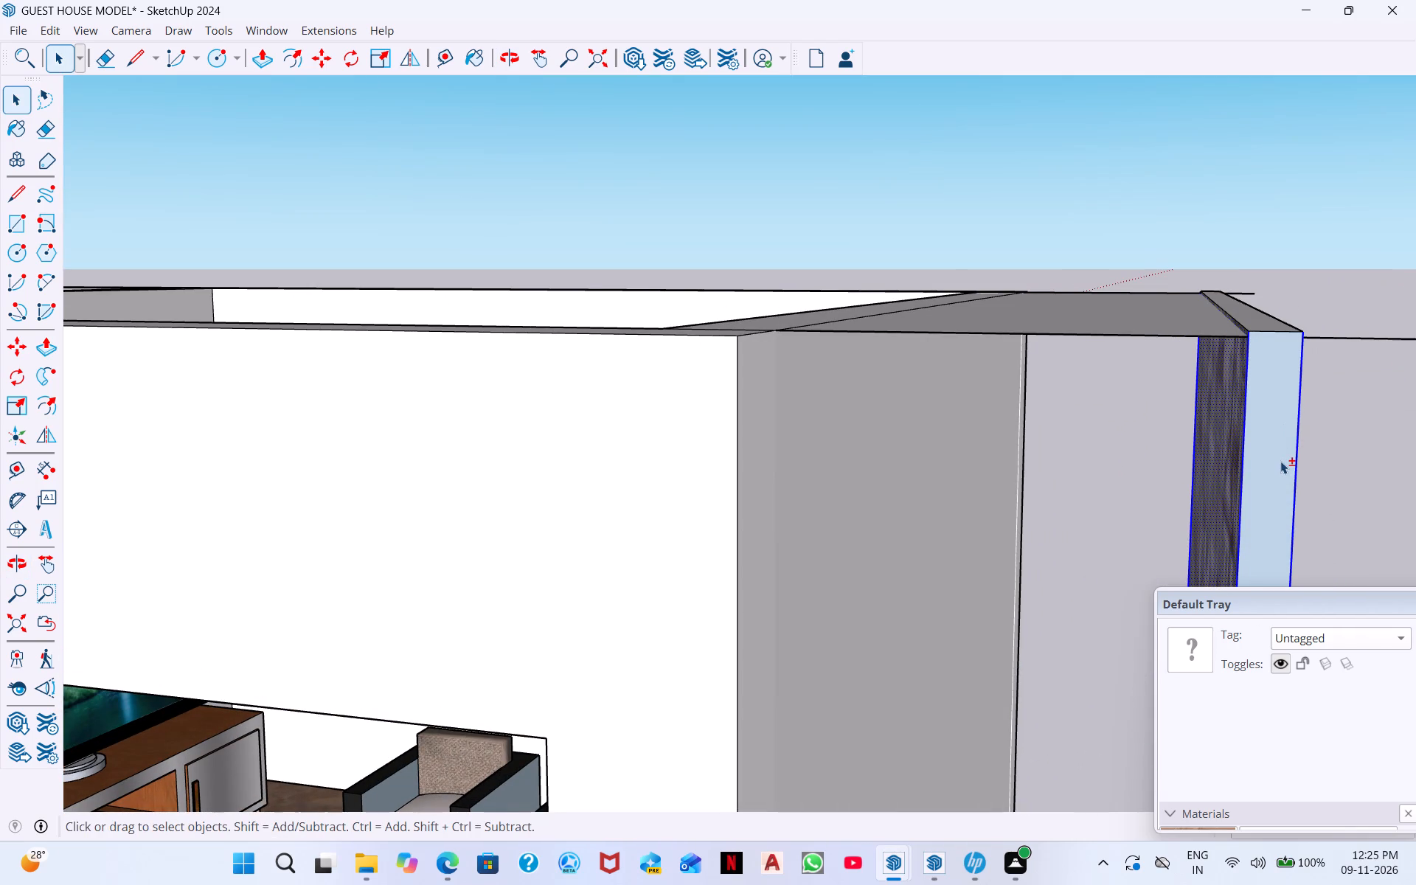
{"action": "middle_click_drag", "start_coordinate": [1271, 353], "coordinate": [1259, 315], "text": "shift"}
{"action": "scroll", "coordinate": [1258, 310], "scroll_direction": "up", "scroll_amount": 13, "text": "shift"}
{"action": "middle_click_drag", "start_coordinate": [1199, 329], "coordinate": [1338, 378], "text": "shift"}
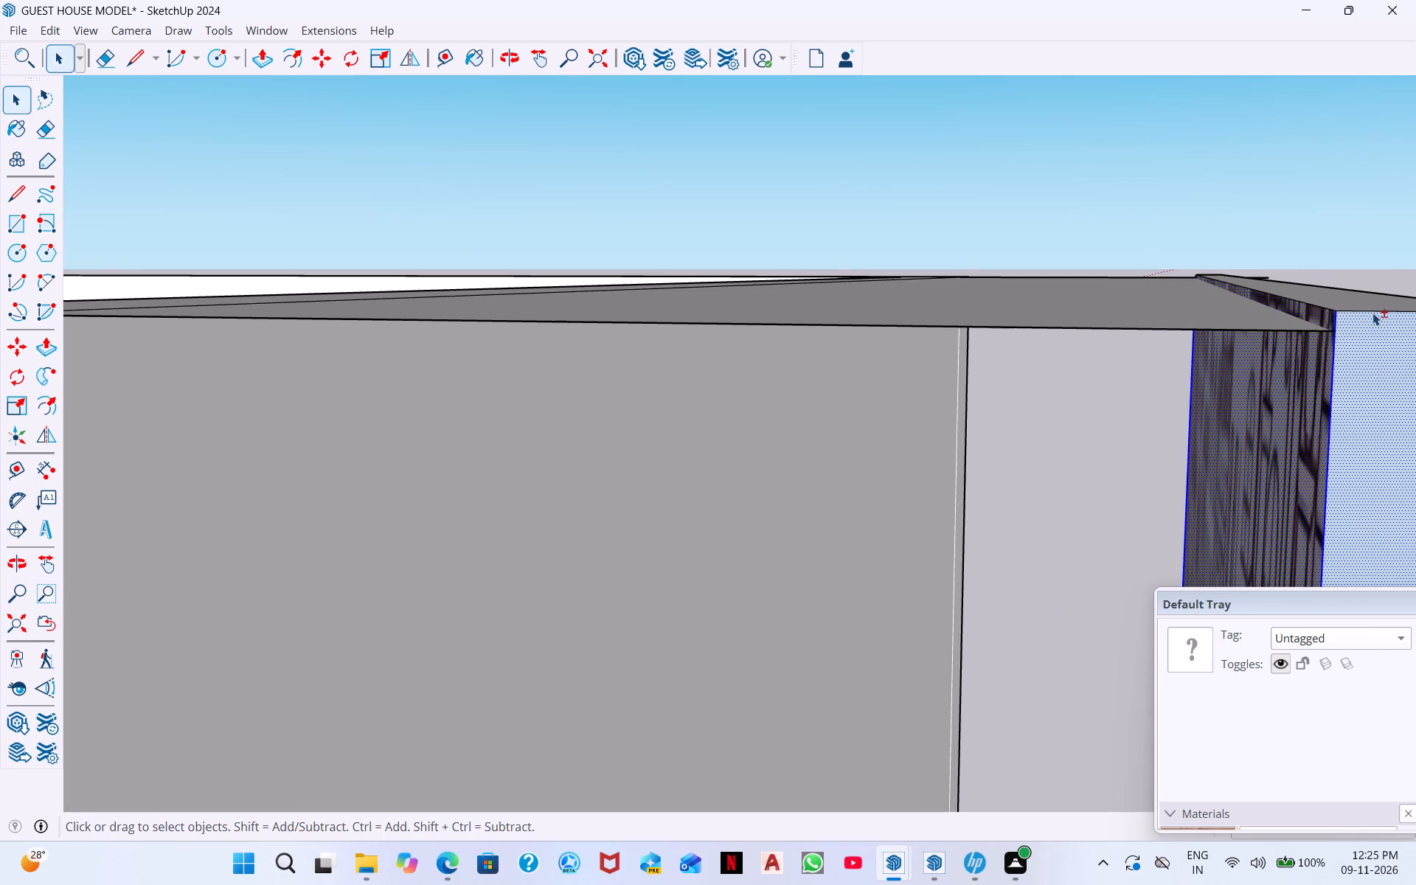
{"action": "left_click", "coordinate": [1372, 312], "text": "shift"}
Add the panel's narrow top face and its long top edges to the selection.
{"action": "middle_click_drag", "start_coordinate": [1335, 307], "coordinate": [1207, 490], "text": "shift"}
{"action": "left_click", "coordinate": [1188, 472], "text": "shift"}
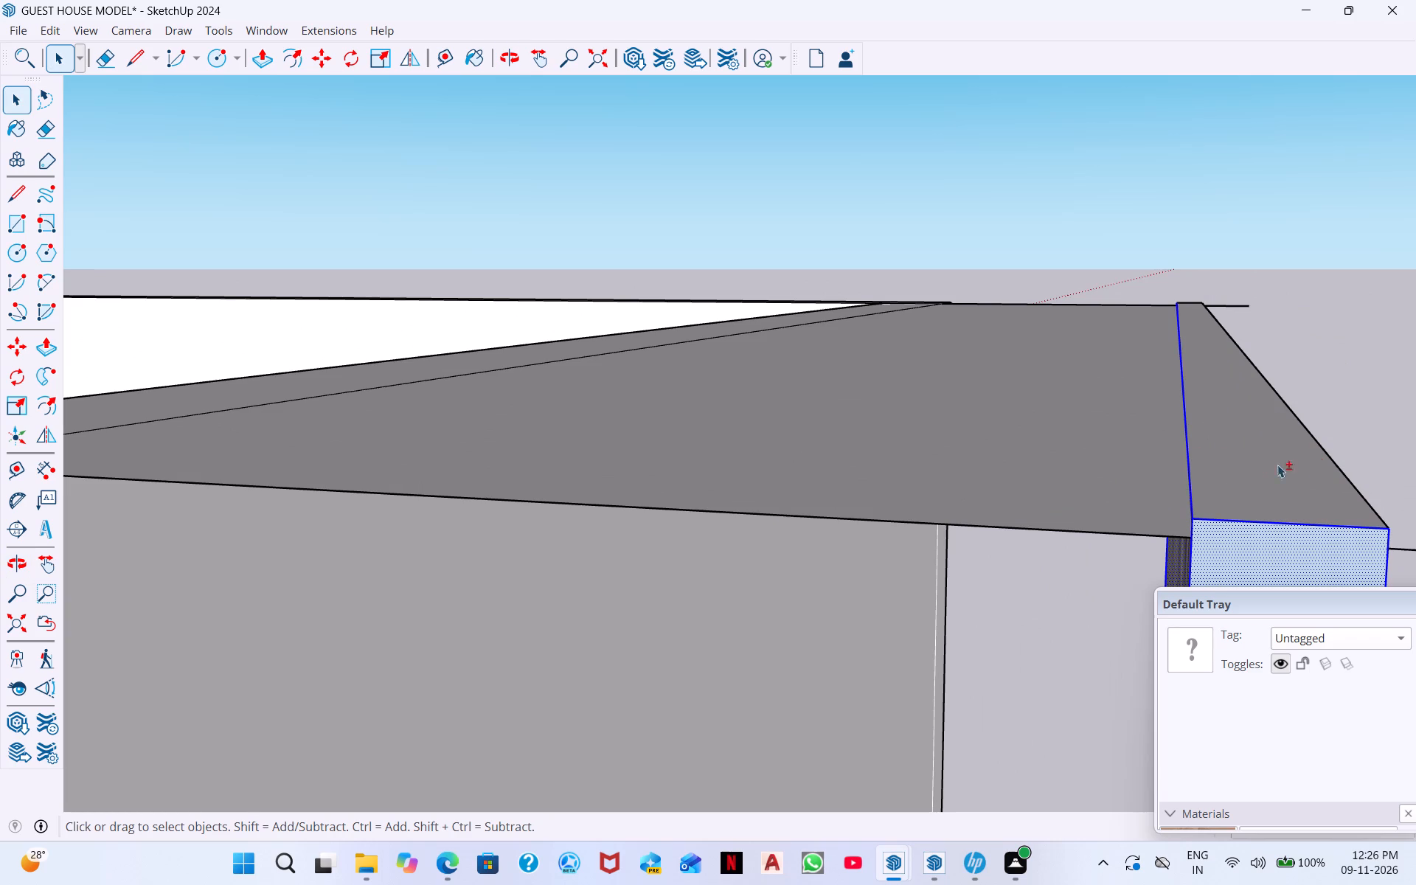
{"action": "left_click", "coordinate": [1359, 487], "text": "shift"}
{"action": "left_click", "coordinate": [1306, 495], "text": "shift"}
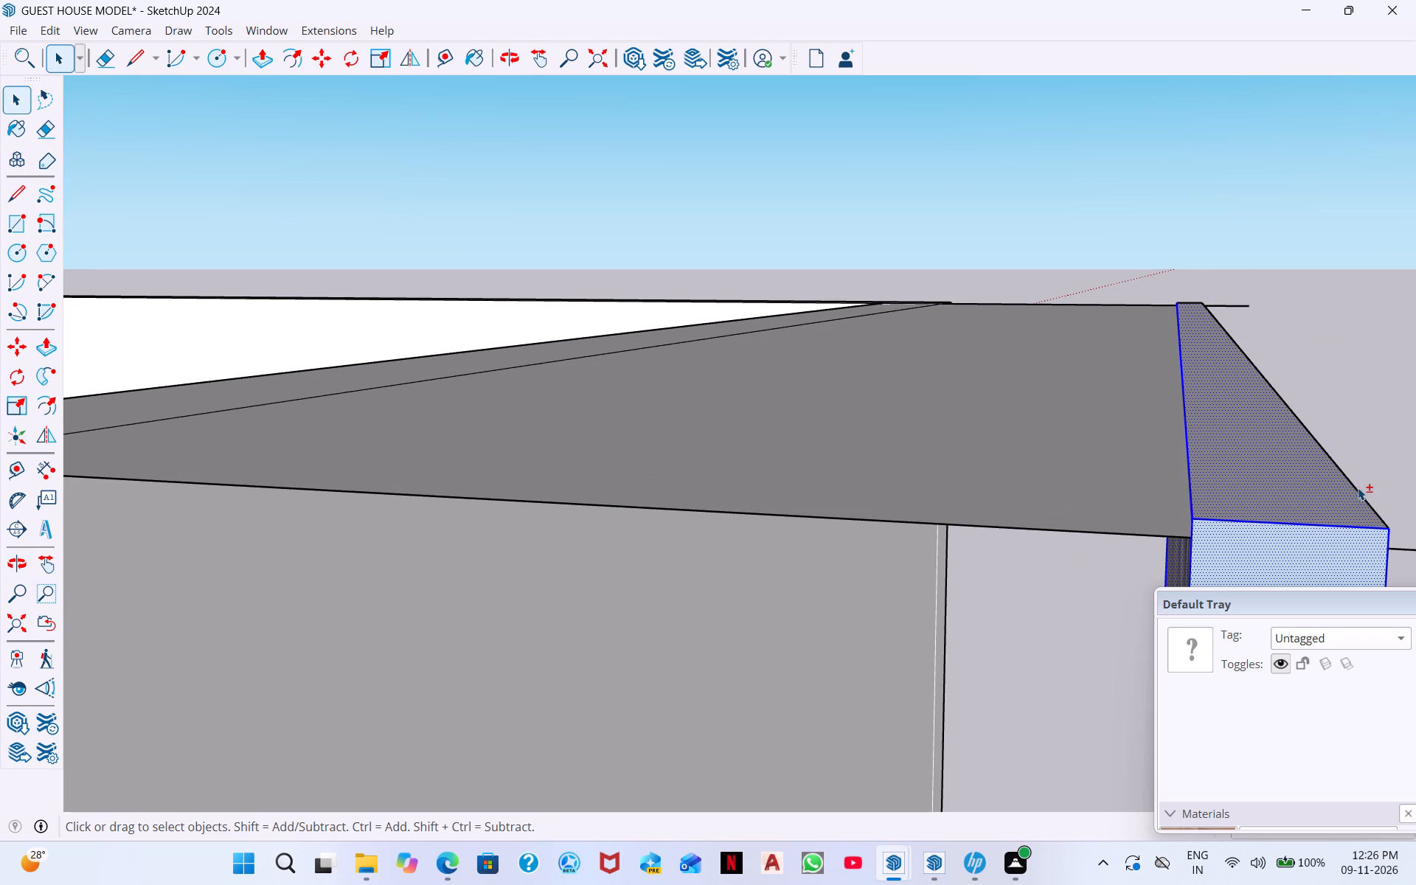
{"action": "left_click", "coordinate": [1358, 490], "text": "shift"}
Add the short top edge and the short vertical corner edges at the panel's solid side-wall end to the selection.
{"action": "middle_click_drag", "start_coordinate": [1353, 490], "coordinate": [944, 483], "text": "shift"}
{"action": "scroll", "coordinate": [1128, 426], "scroll_direction": "down", "scroll_amount": 4}
{"action": "scroll", "coordinate": [1125, 425], "scroll_direction": "up", "scroll_amount": 1}
{"action": "scroll", "coordinate": [1055, 388], "scroll_direction": "down", "scroll_amount": 2}
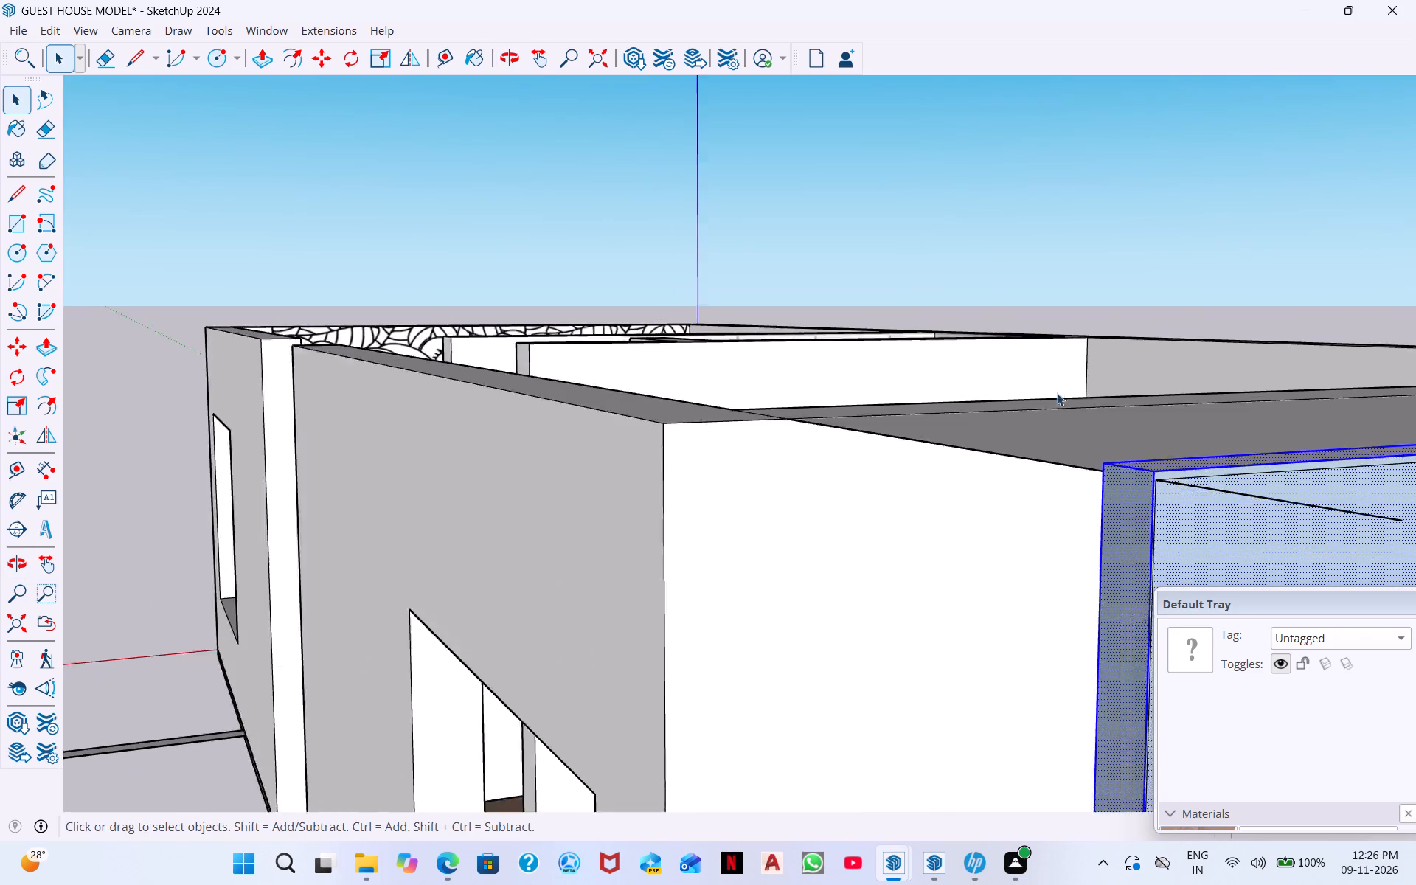
{"action": "scroll", "coordinate": [1057, 393], "scroll_direction": "down", "scroll_amount": 9}
{"action": "middle_click_drag", "start_coordinate": [1268, 460], "coordinate": [725, 431]}
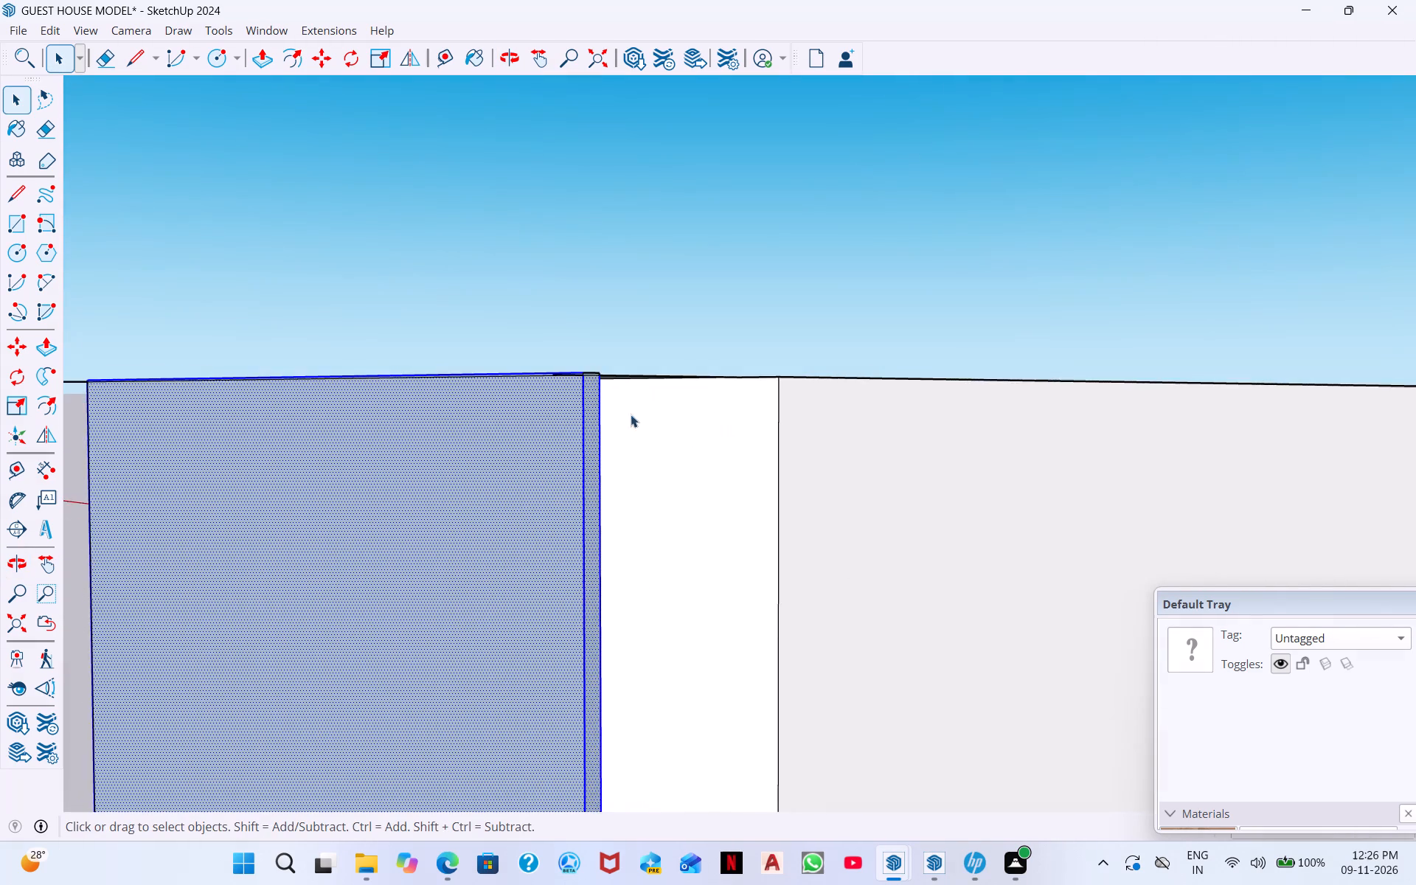
{"action": "scroll", "coordinate": [564, 402], "scroll_direction": "up", "scroll_amount": 14}
{"action": "middle_click_drag", "start_coordinate": [648, 386], "coordinate": [594, 465]}
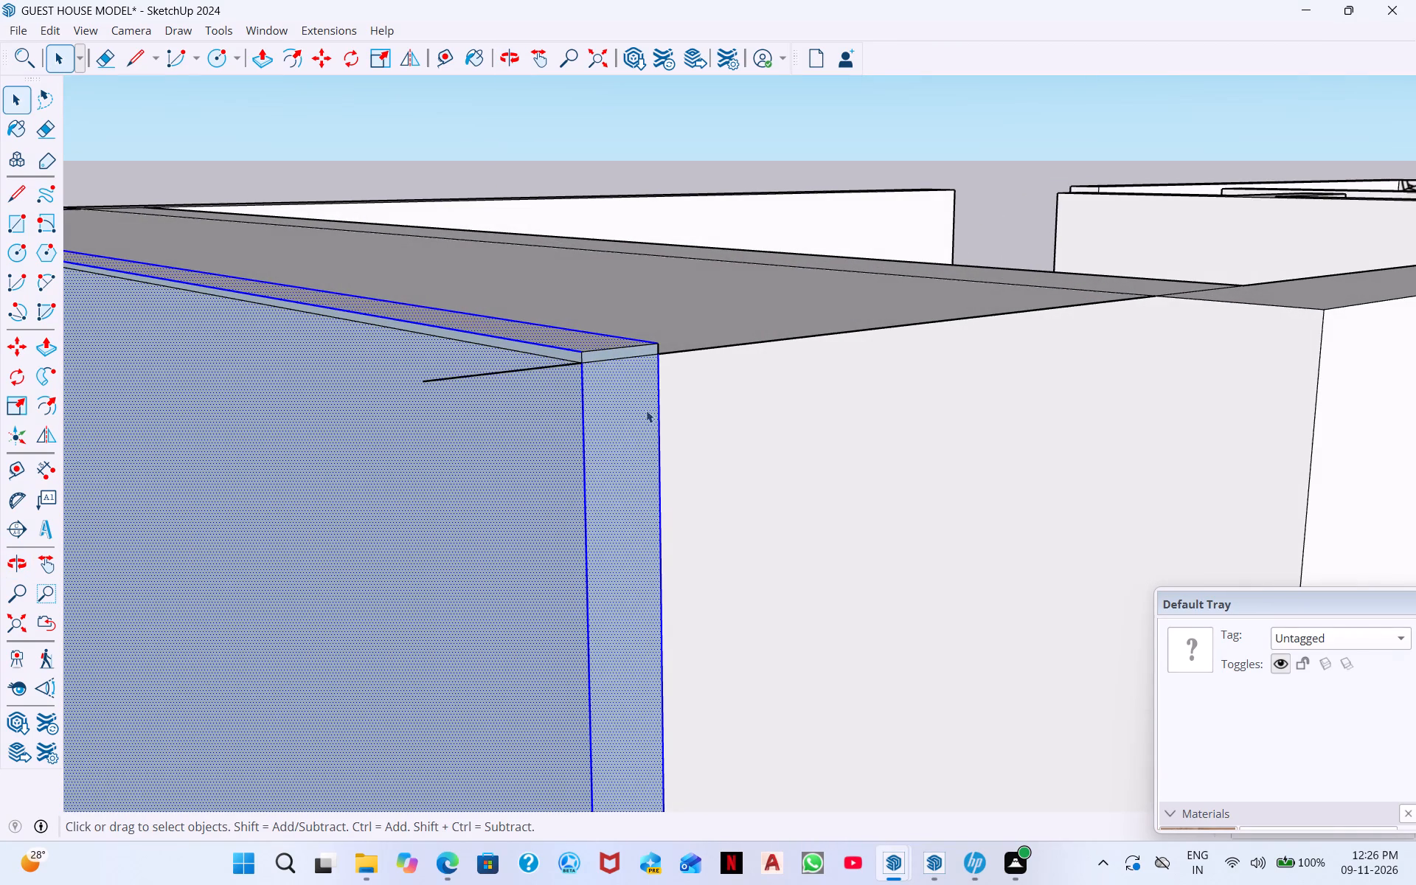
{"action": "left_click", "coordinate": [614, 347], "text": "shift"}
{"action": "scroll", "coordinate": [565, 370], "scroll_direction": "down", "scroll_amount": 1}
{"action": "scroll", "coordinate": [586, 358], "scroll_direction": "up", "scroll_amount": 12}
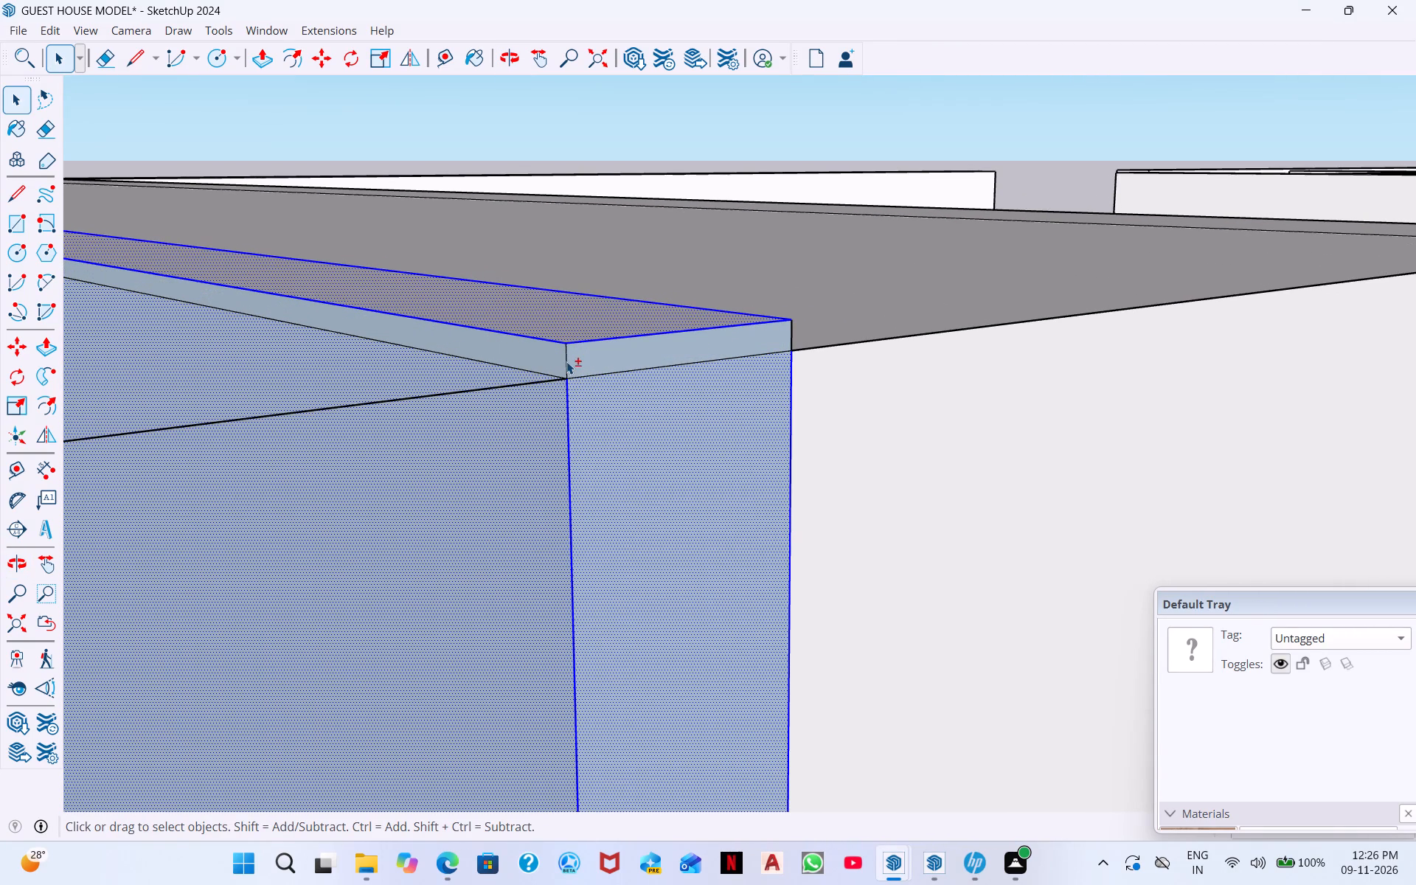
{"action": "left_click", "coordinate": [566, 361], "text": "shift"}
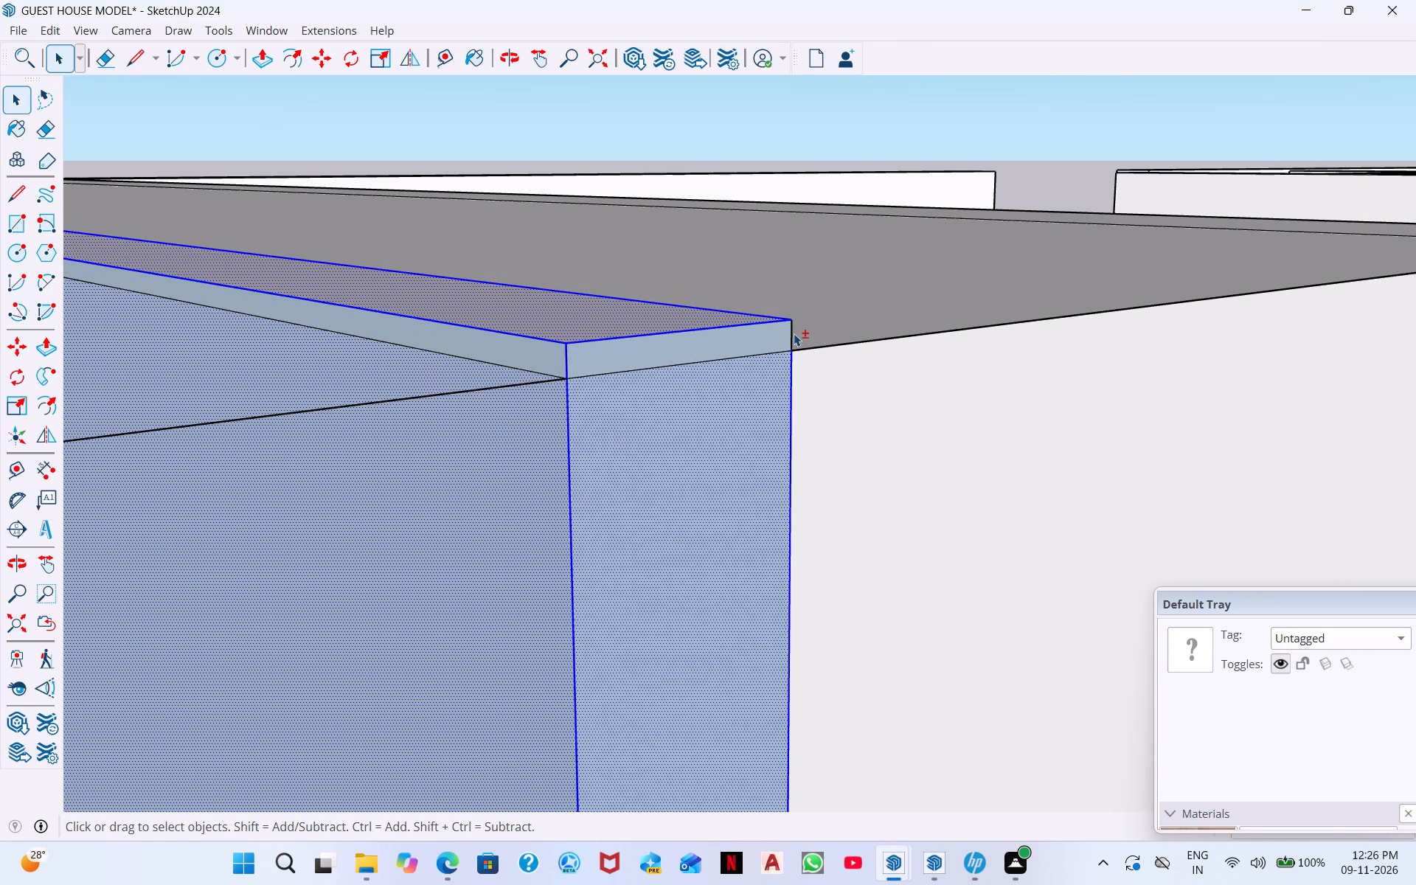
{"action": "left_click", "coordinate": [791, 335], "text": "shift"}
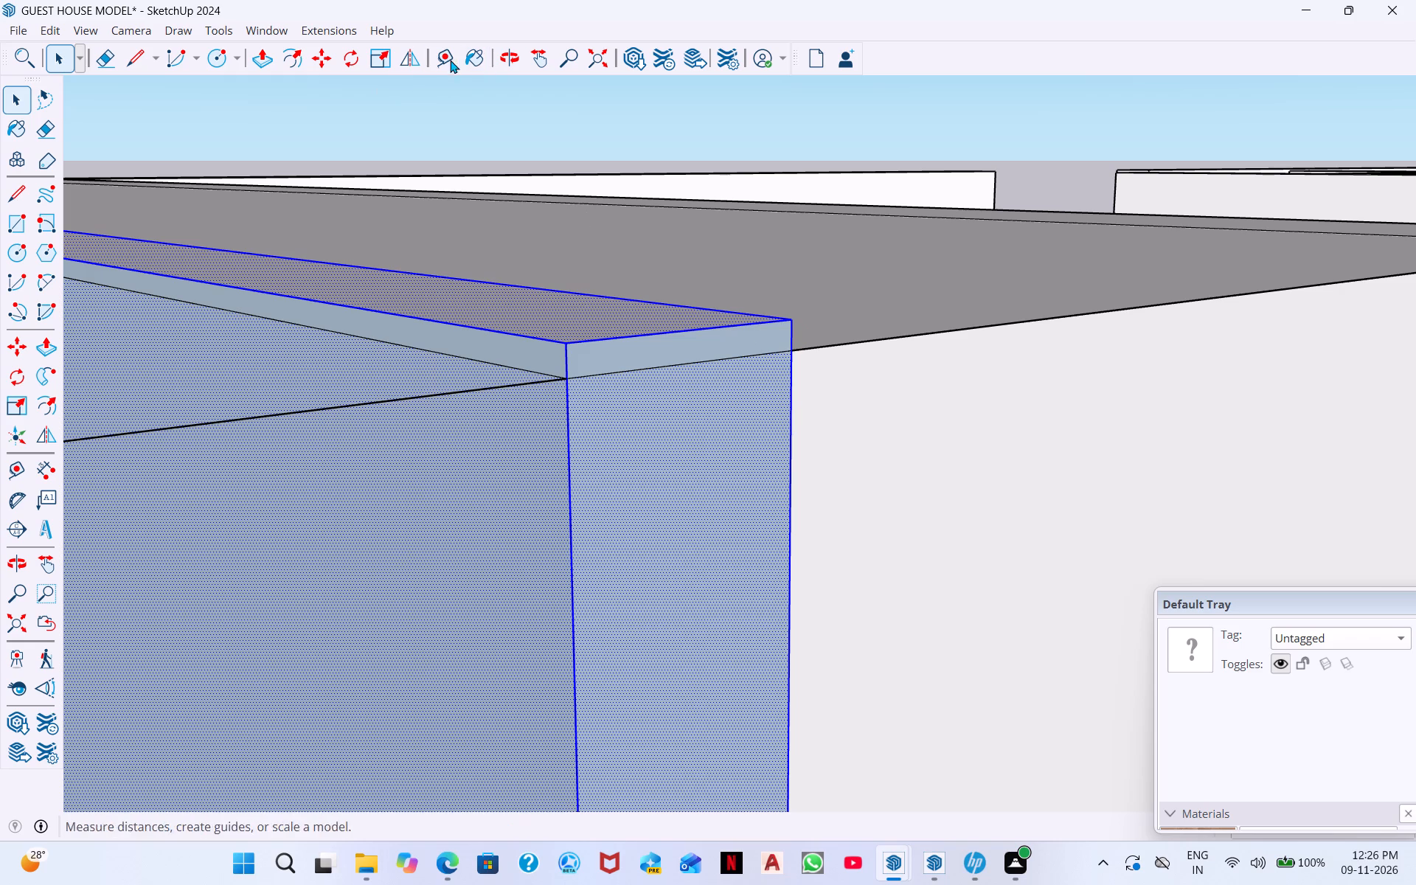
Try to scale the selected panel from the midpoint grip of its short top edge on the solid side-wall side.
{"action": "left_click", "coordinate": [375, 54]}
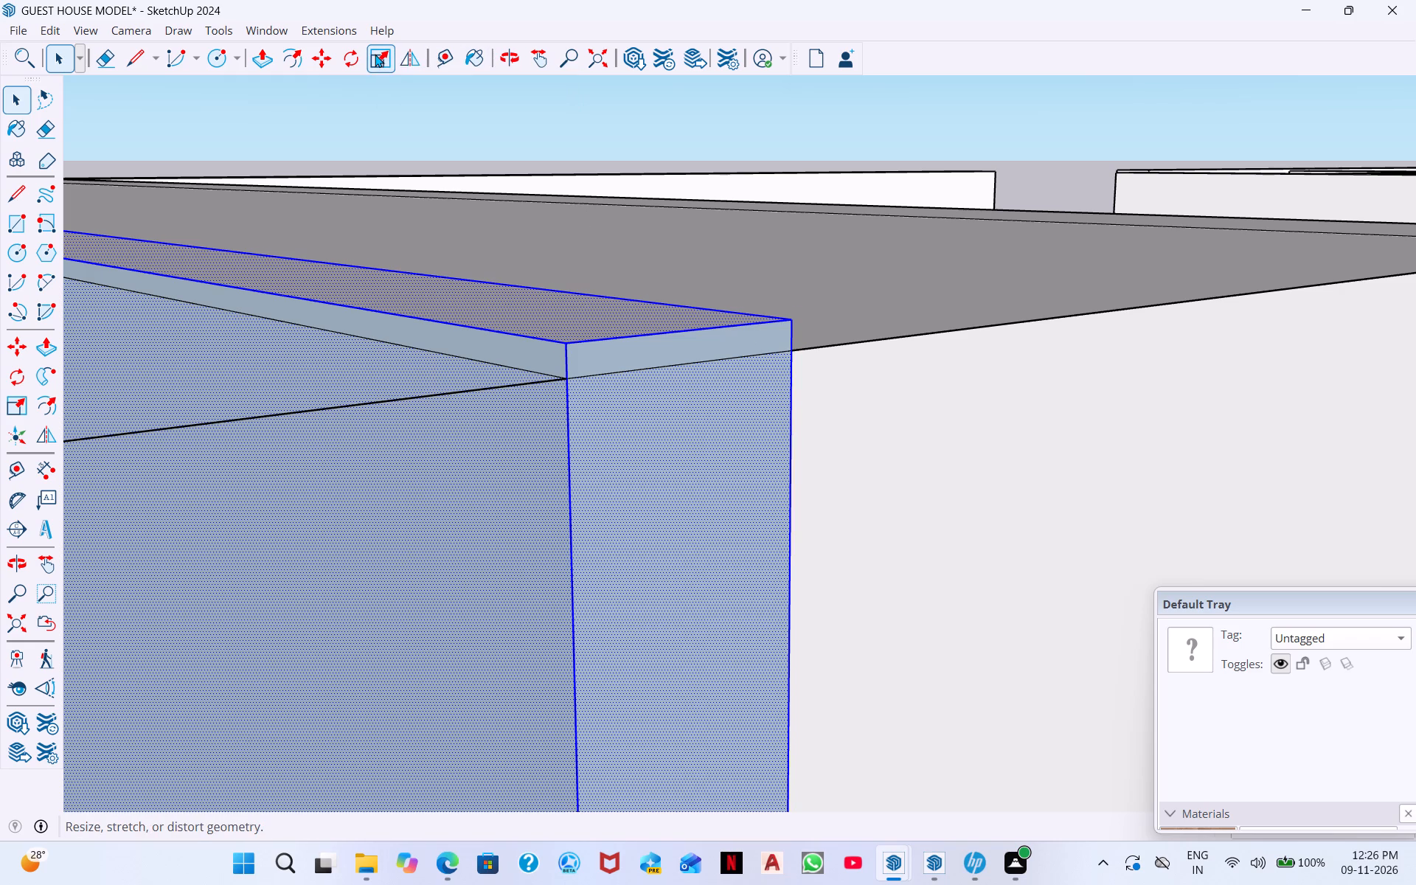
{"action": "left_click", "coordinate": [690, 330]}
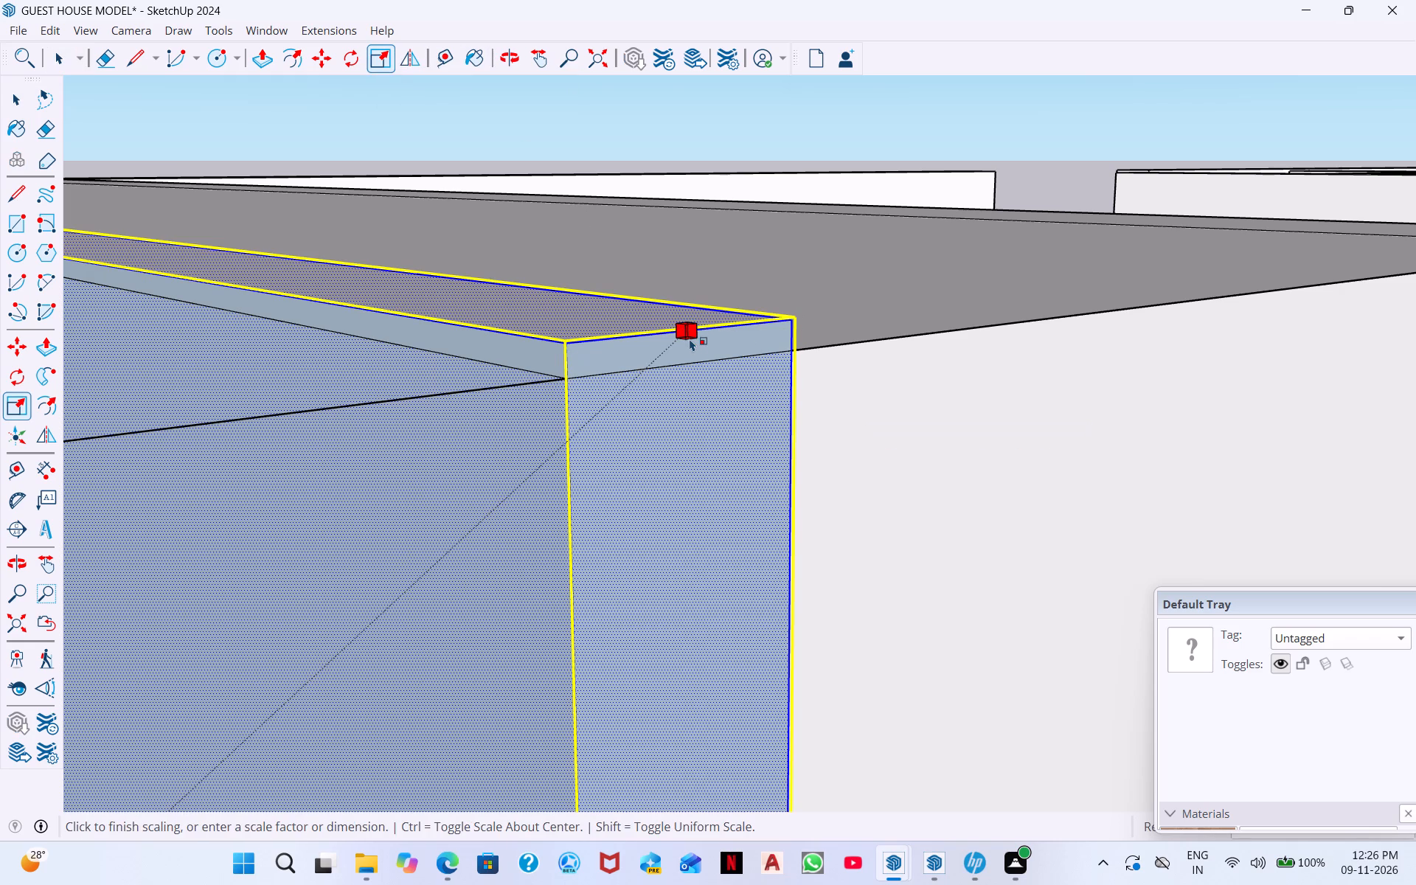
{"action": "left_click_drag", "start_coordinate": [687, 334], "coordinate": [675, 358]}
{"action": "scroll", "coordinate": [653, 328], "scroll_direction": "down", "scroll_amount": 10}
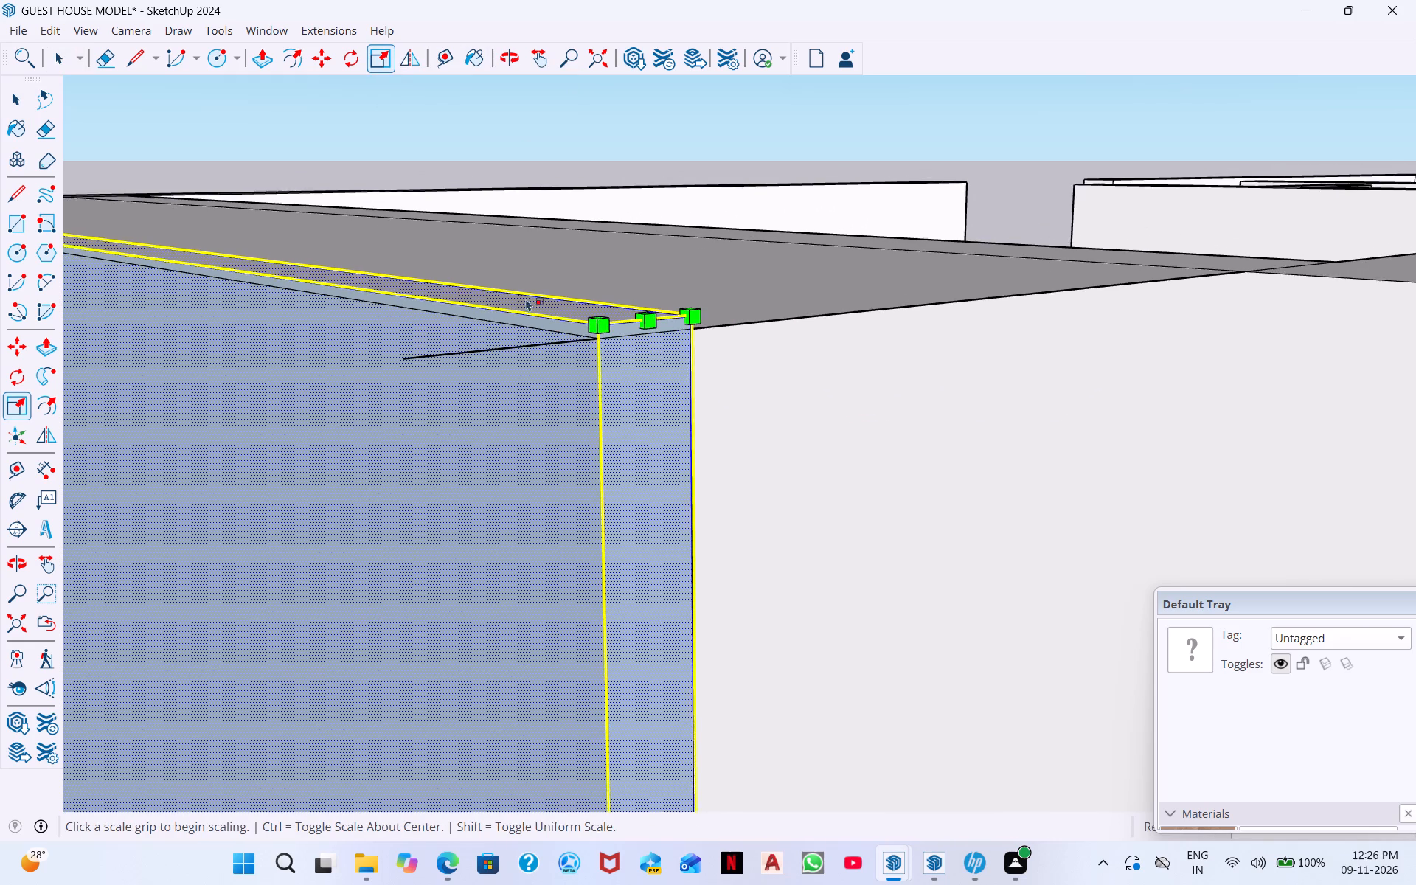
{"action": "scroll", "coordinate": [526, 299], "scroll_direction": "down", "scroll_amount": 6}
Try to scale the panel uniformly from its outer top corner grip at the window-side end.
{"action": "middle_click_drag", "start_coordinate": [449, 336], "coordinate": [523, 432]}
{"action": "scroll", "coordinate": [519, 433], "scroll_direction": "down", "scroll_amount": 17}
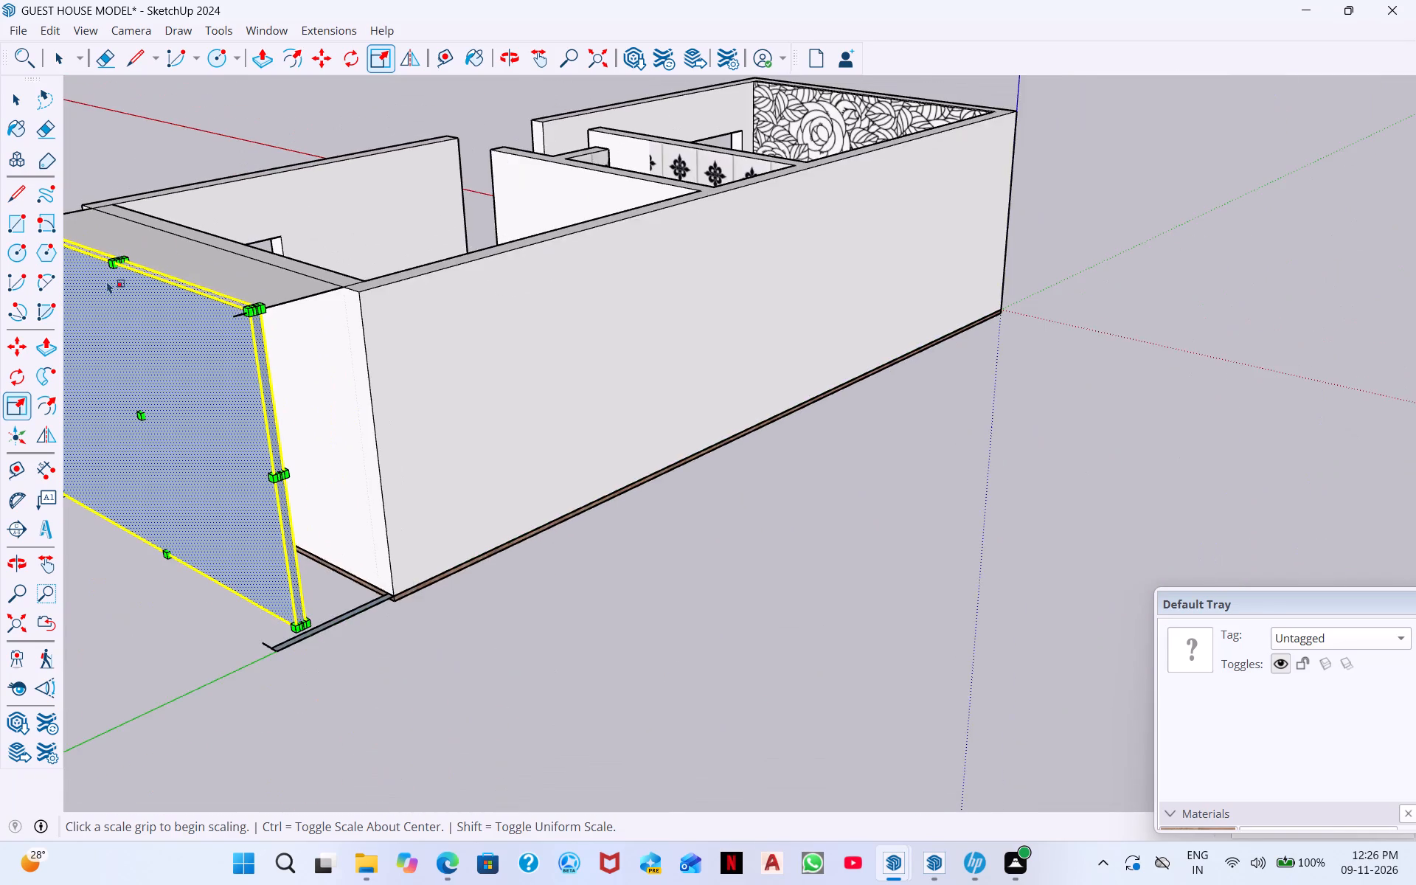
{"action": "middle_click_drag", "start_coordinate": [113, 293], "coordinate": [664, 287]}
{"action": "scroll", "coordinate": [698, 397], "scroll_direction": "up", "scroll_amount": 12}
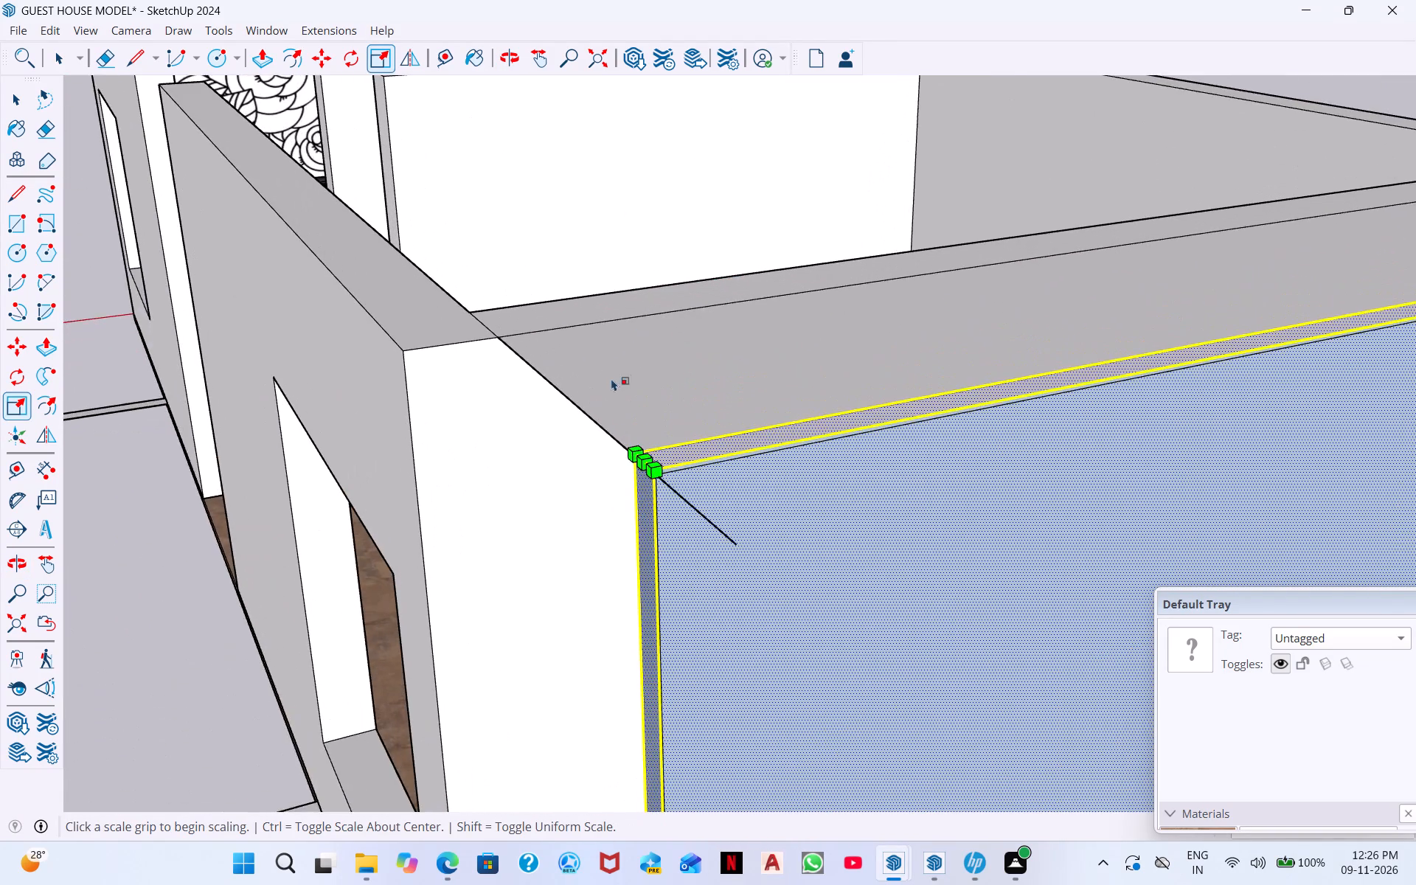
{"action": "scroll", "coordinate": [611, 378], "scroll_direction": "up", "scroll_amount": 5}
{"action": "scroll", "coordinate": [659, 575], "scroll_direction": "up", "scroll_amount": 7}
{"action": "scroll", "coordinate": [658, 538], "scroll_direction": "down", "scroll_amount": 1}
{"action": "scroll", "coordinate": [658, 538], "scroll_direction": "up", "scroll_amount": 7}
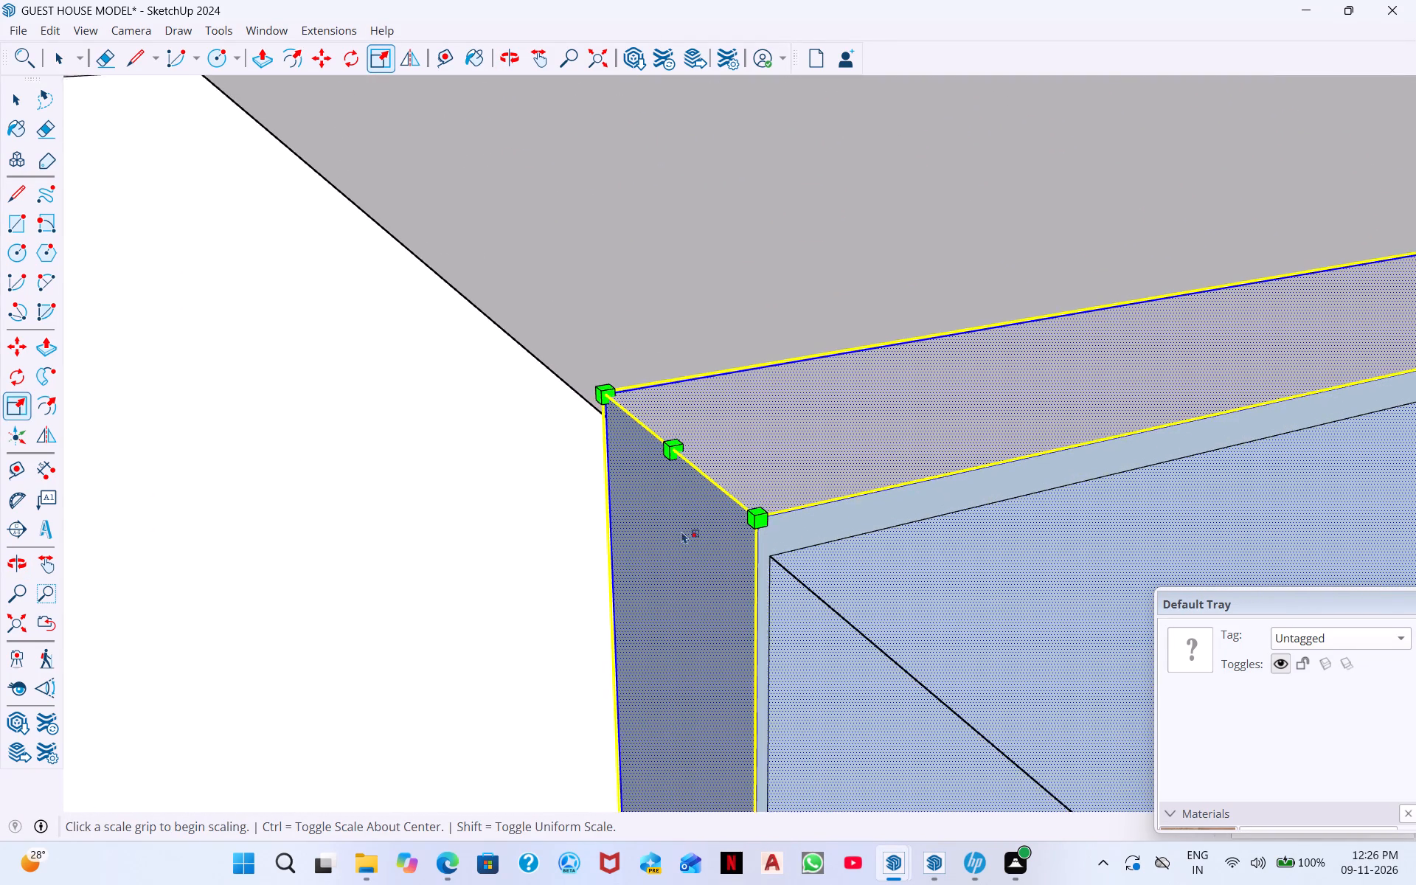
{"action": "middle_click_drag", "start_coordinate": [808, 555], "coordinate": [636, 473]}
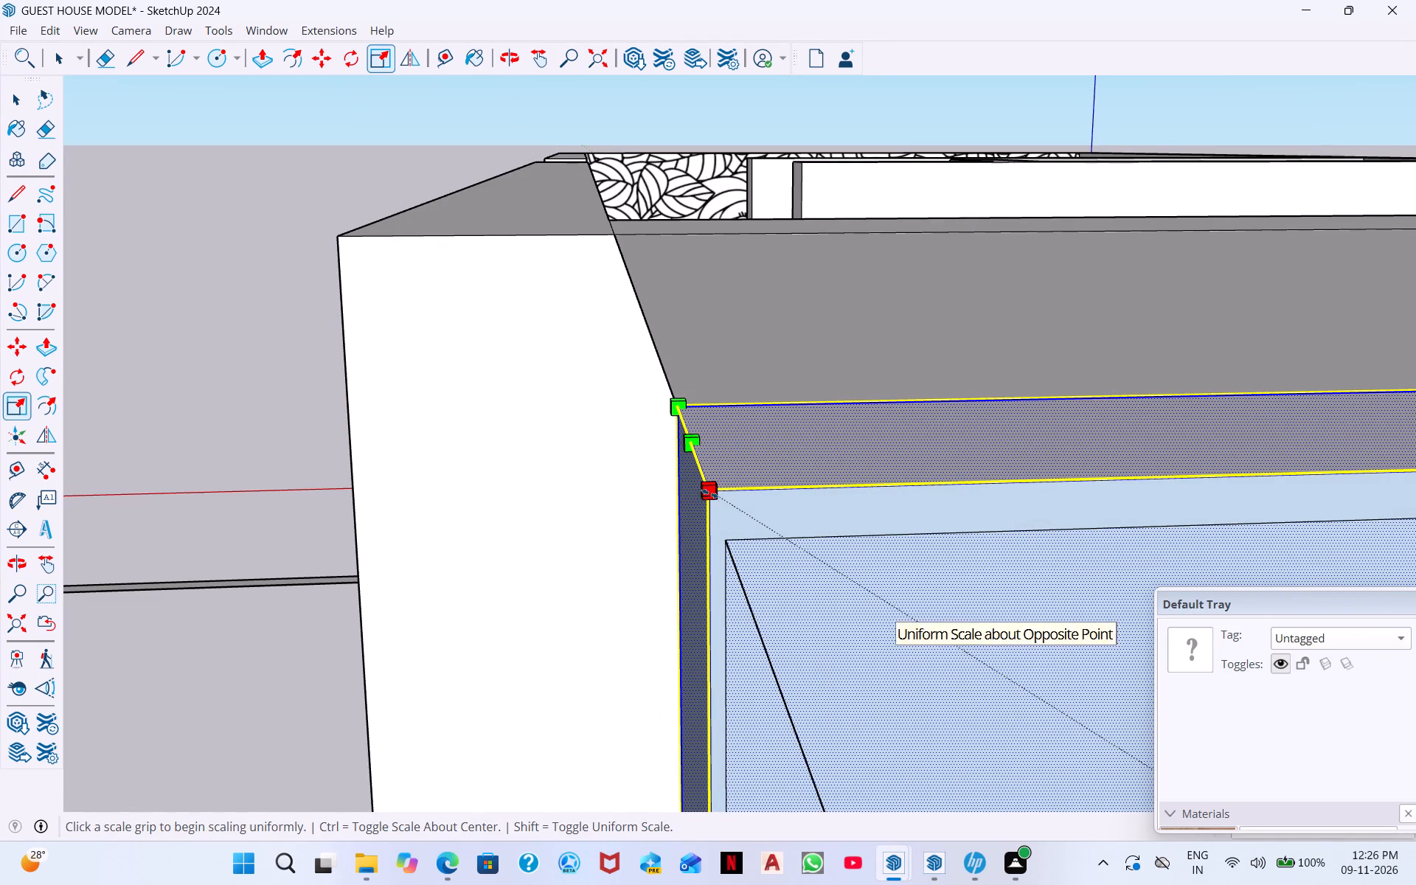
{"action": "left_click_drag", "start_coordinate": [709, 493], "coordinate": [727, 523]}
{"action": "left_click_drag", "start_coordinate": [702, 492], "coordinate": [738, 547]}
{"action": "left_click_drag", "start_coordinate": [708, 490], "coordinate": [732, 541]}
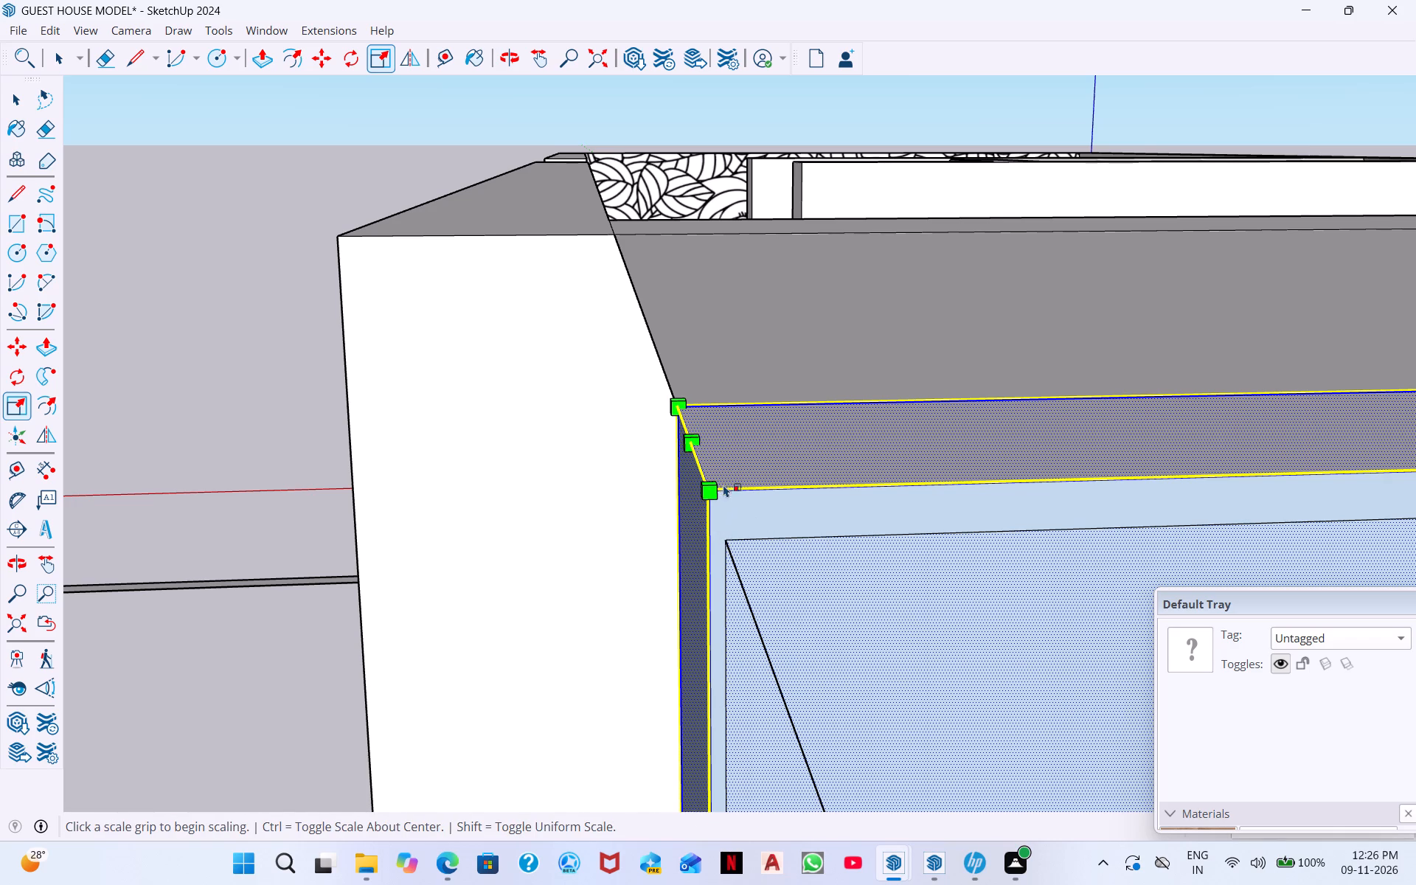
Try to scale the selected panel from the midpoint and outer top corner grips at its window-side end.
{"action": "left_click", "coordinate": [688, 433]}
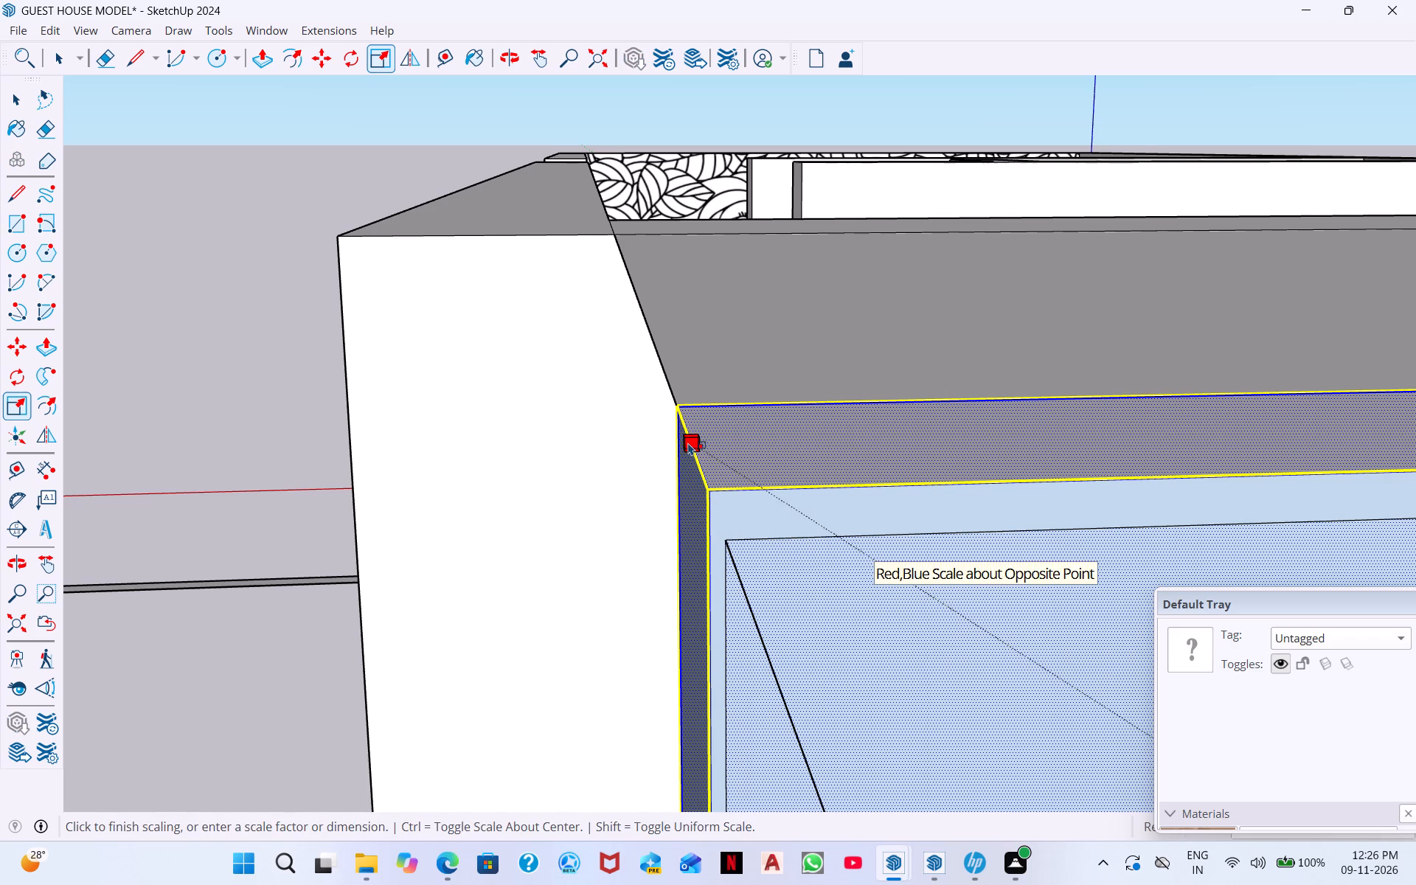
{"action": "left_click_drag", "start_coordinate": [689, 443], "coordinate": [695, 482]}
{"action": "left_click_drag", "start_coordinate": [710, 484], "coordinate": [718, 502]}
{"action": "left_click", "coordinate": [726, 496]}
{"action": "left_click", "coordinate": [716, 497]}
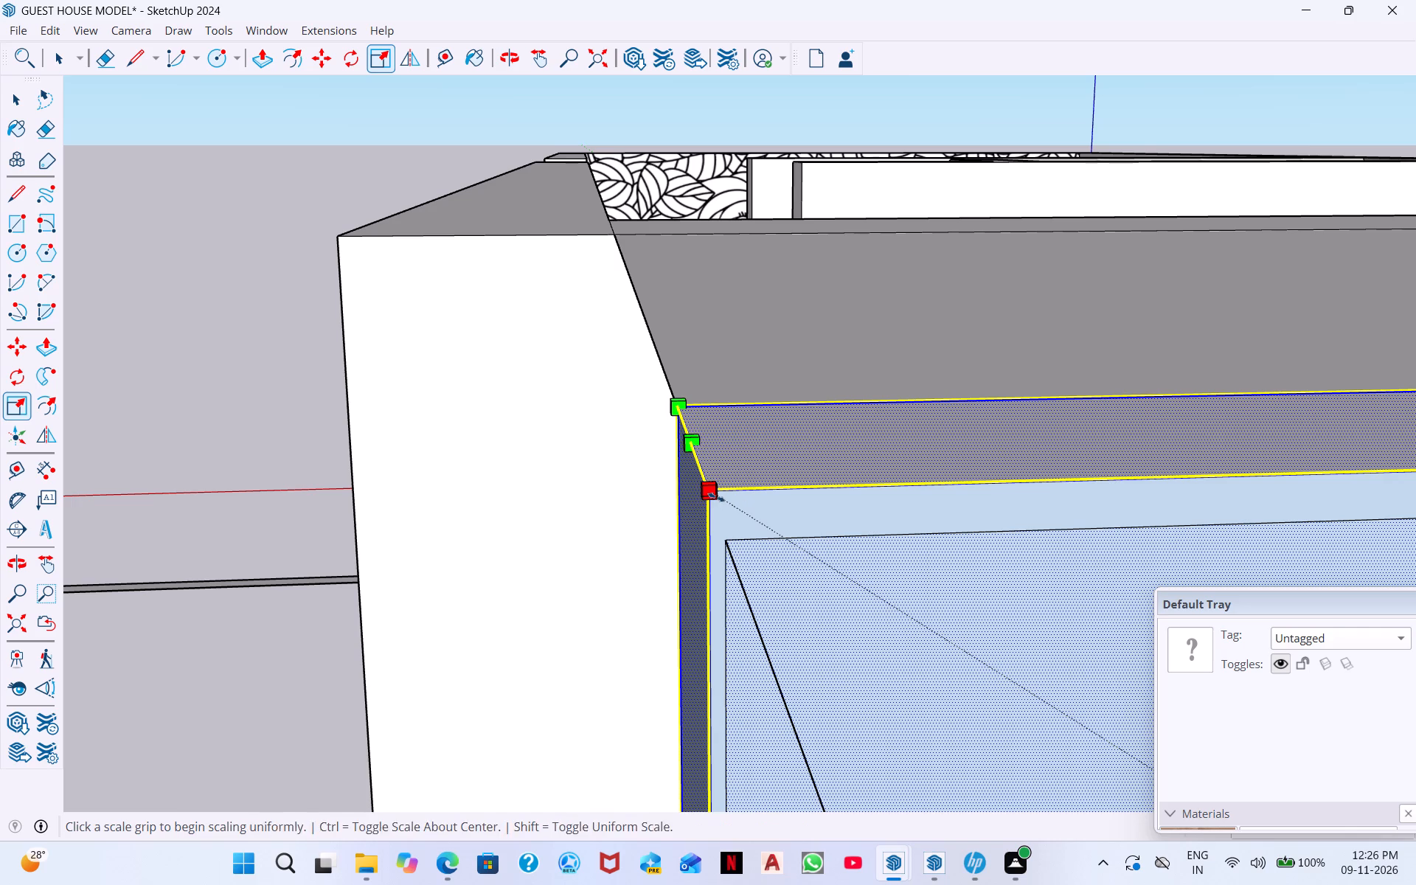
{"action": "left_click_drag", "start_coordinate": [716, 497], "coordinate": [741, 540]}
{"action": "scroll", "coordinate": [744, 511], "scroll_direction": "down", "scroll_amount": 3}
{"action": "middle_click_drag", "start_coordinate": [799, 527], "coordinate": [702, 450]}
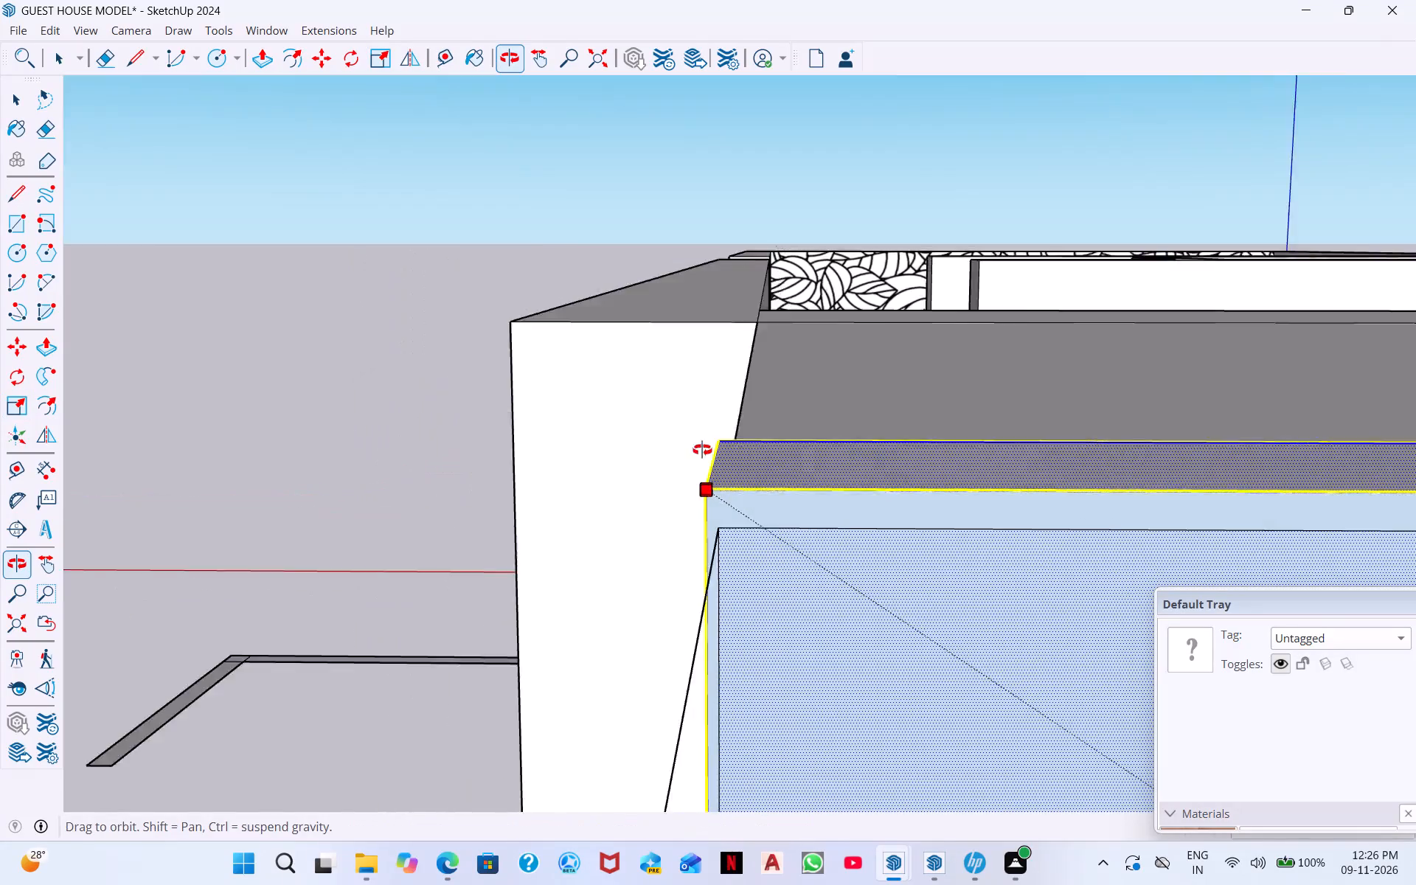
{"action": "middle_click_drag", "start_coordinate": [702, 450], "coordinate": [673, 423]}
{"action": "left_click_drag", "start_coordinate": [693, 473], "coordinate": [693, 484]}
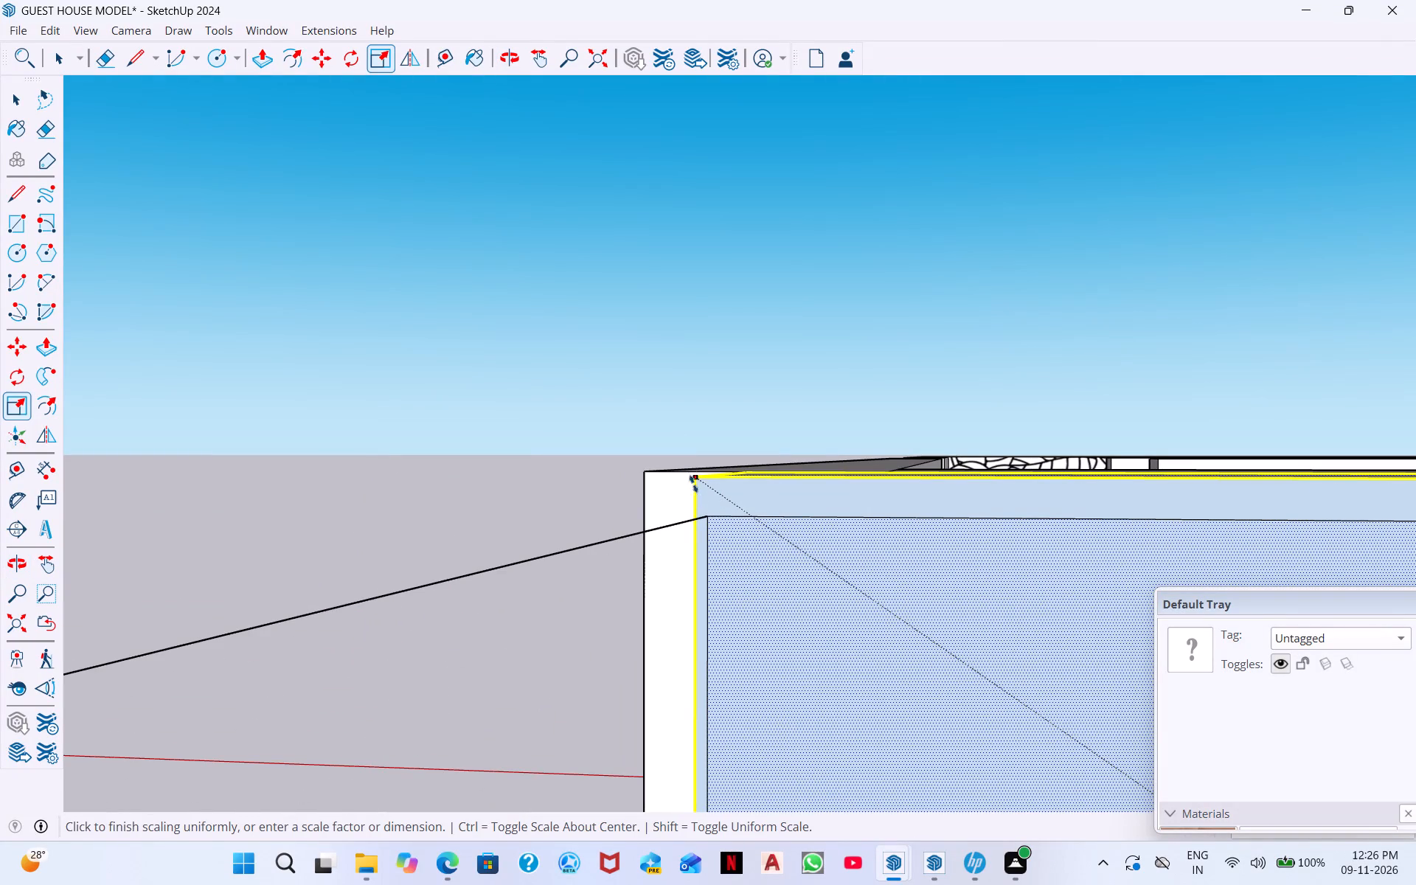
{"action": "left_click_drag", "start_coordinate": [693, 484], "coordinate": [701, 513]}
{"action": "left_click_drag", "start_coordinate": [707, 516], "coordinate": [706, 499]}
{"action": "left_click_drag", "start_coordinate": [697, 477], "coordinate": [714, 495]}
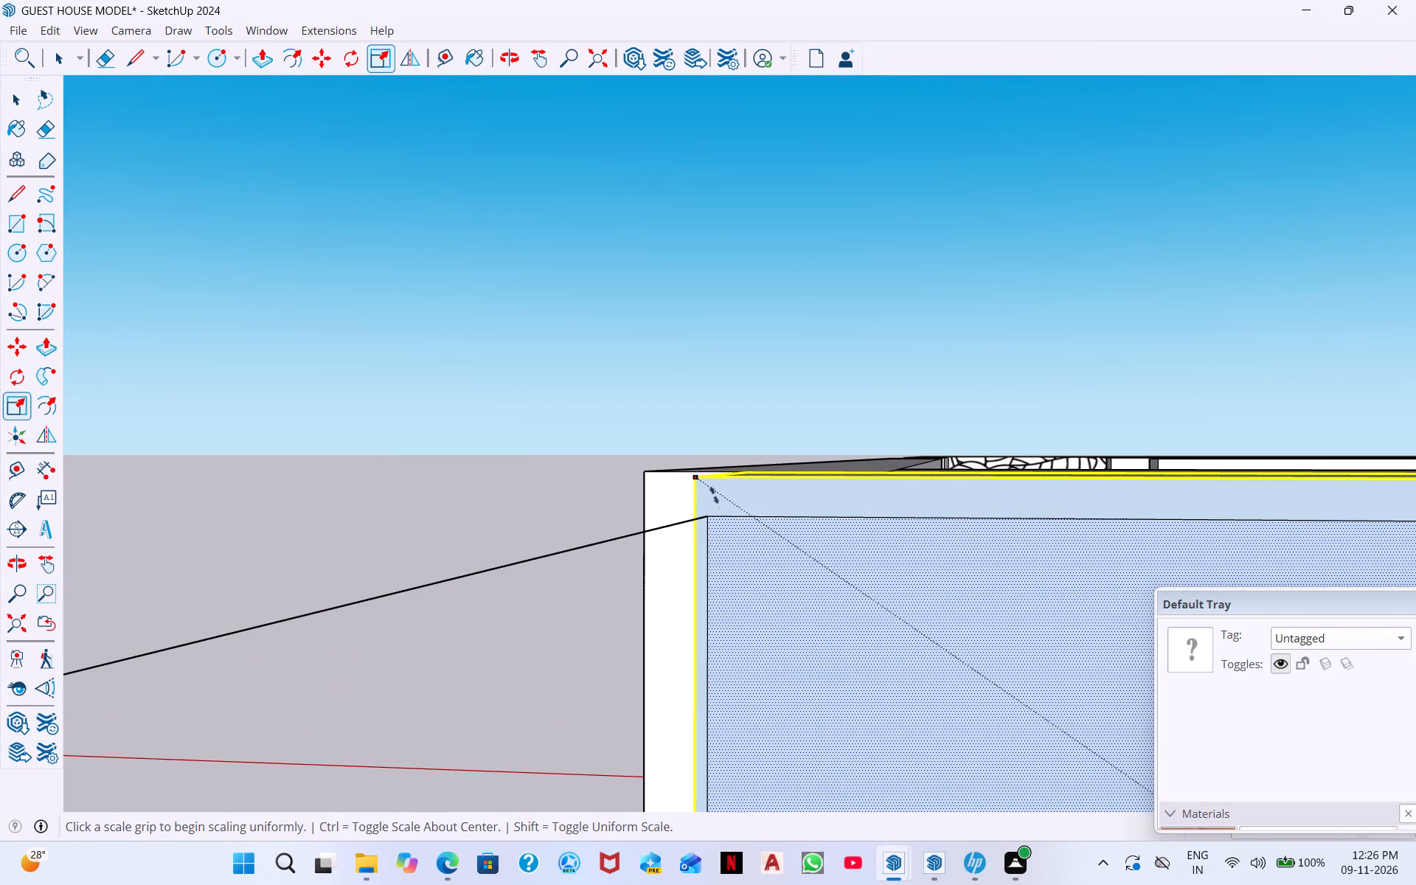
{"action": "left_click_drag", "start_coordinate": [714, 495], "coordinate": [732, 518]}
Erase the two top edges that connect the outside panel to the end wall, one at each end of the panel.
{"action": "scroll", "coordinate": [720, 479], "scroll_direction": "down", "scroll_amount": 20}
{"action": "scroll", "coordinate": [720, 479], "scroll_direction": "down", "scroll_amount": 3}
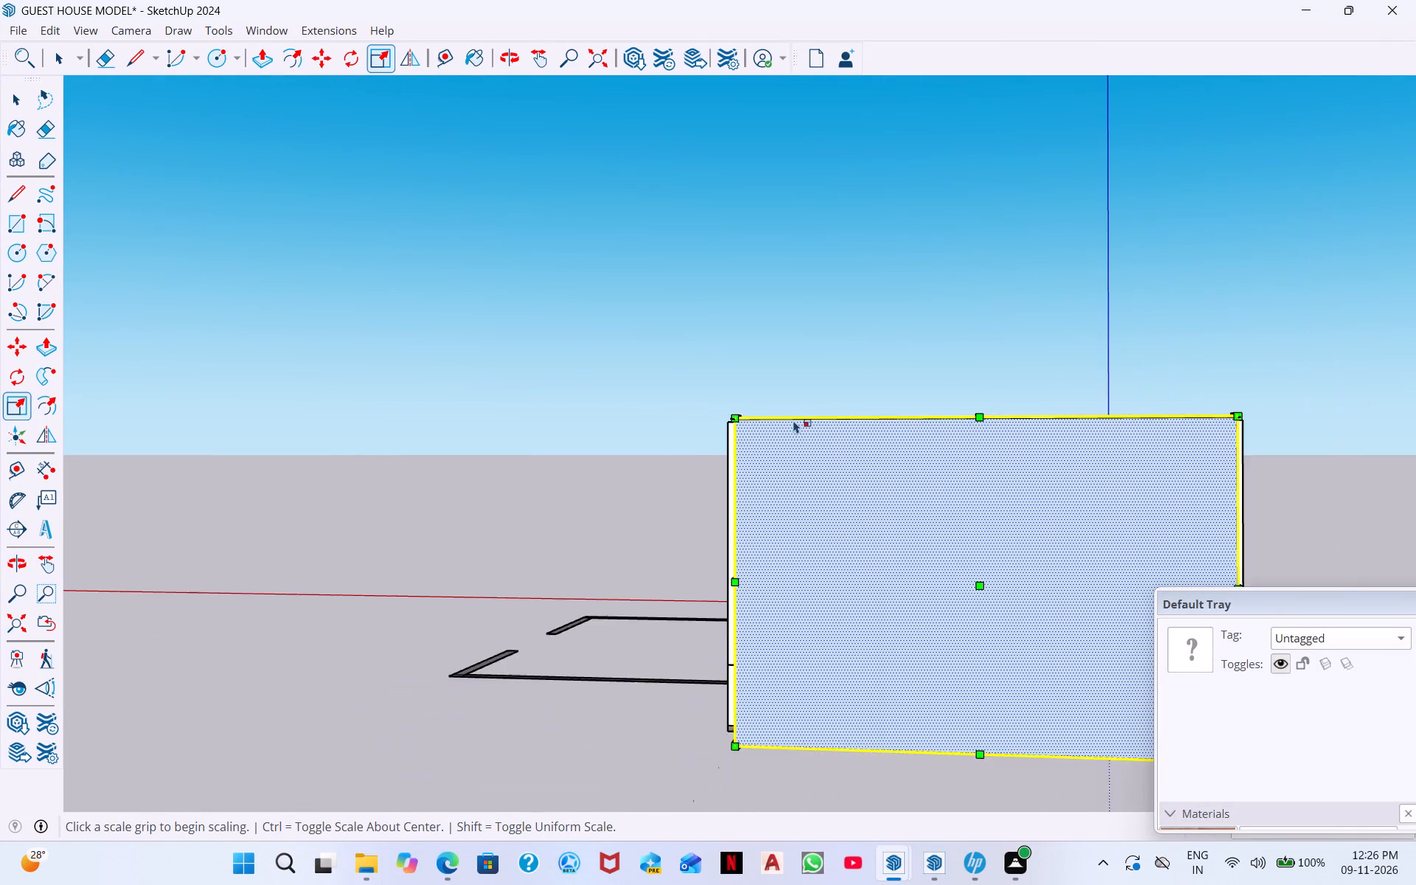
{"action": "scroll", "coordinate": [794, 420], "scroll_direction": "down", "scroll_amount": 2}
{"action": "scroll", "coordinate": [835, 469], "scroll_direction": "down", "scroll_amount": 2}
{"action": "middle_click_drag", "start_coordinate": [957, 584], "coordinate": [925, 834]}
{"action": "scroll", "coordinate": [833, 634], "scroll_direction": "down", "scroll_amount": 1}
{"action": "middle_click_drag", "start_coordinate": [826, 657], "coordinate": [825, 735]}
{"action": "scroll", "coordinate": [798, 656], "scroll_direction": "up", "scroll_amount": 17}
{"action": "scroll", "coordinate": [661, 598], "scroll_direction": "up", "scroll_amount": 4}
{"action": "scroll", "coordinate": [607, 577], "scroll_direction": "down", "scroll_amount": 13}
{"action": "middle_click_drag", "start_coordinate": [863, 605], "coordinate": [668, 552]}
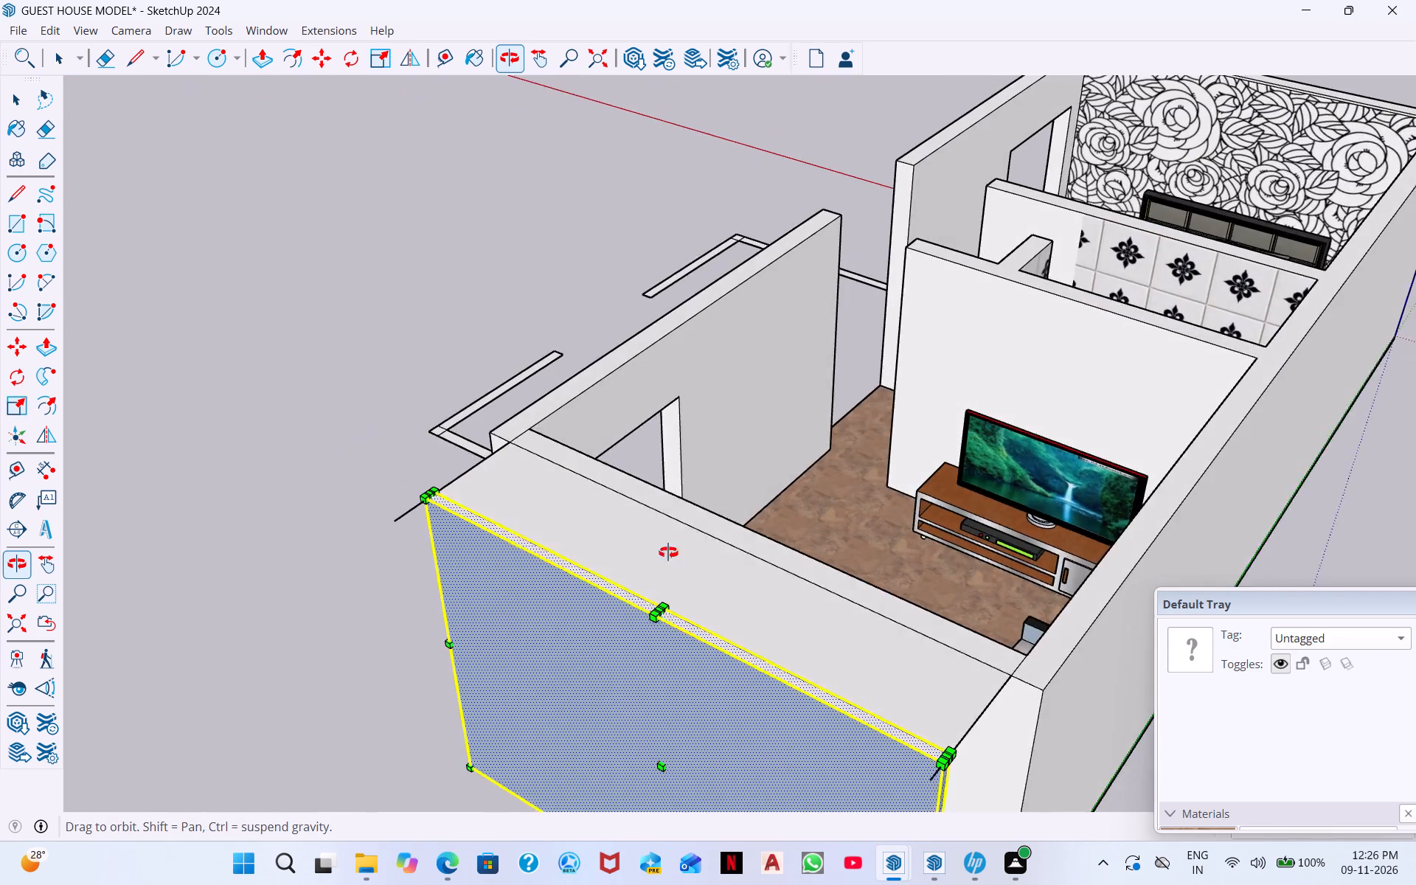
{"action": "middle_click_drag", "start_coordinate": [668, 552], "coordinate": [485, 539]}
{"action": "scroll", "coordinate": [109, 15], "scroll_direction": "up", "scroll_amount": 1}
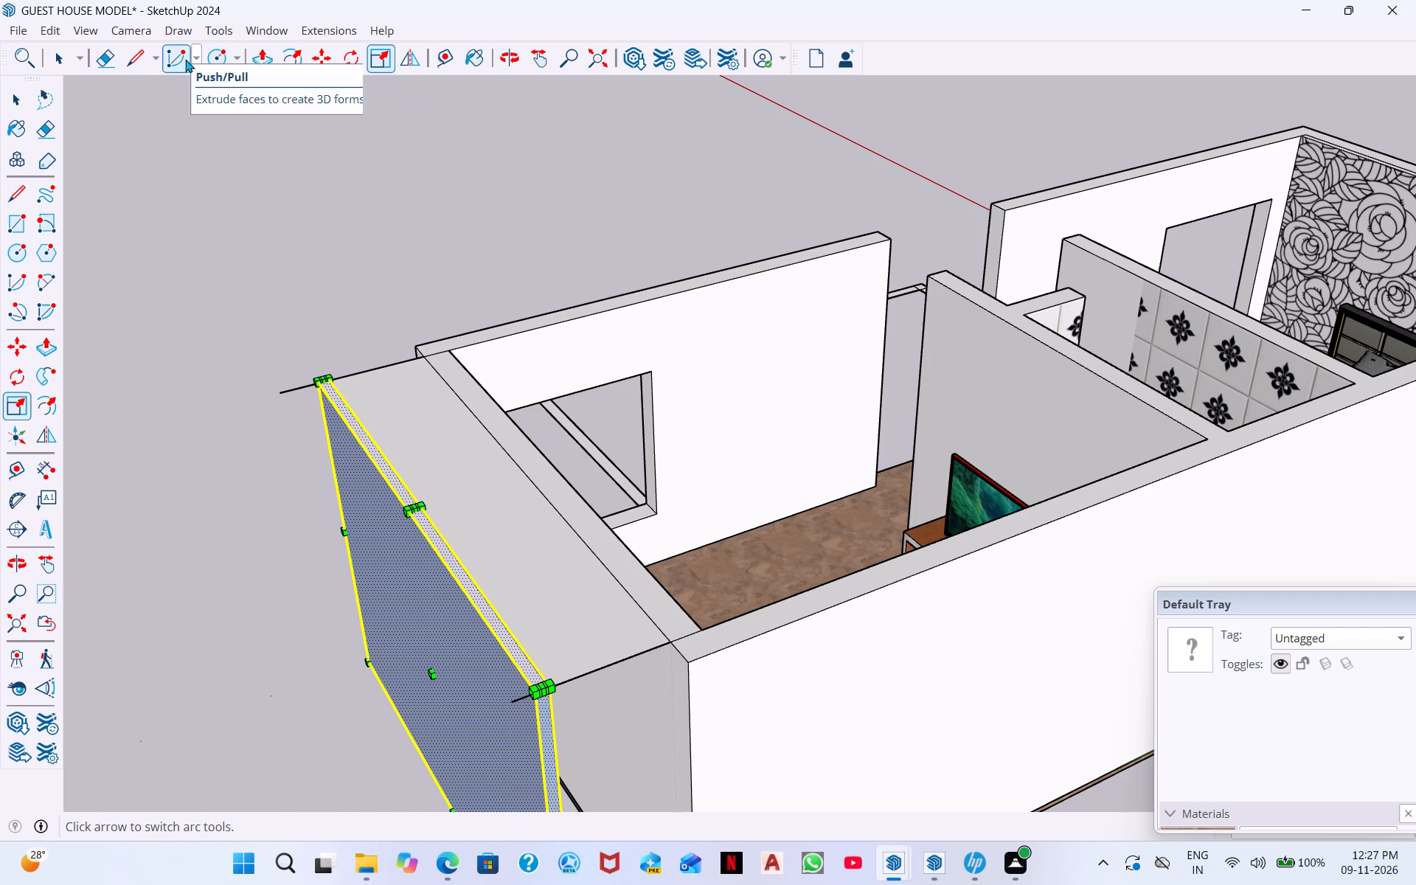
{"action": "left_click", "coordinate": [133, 61]}
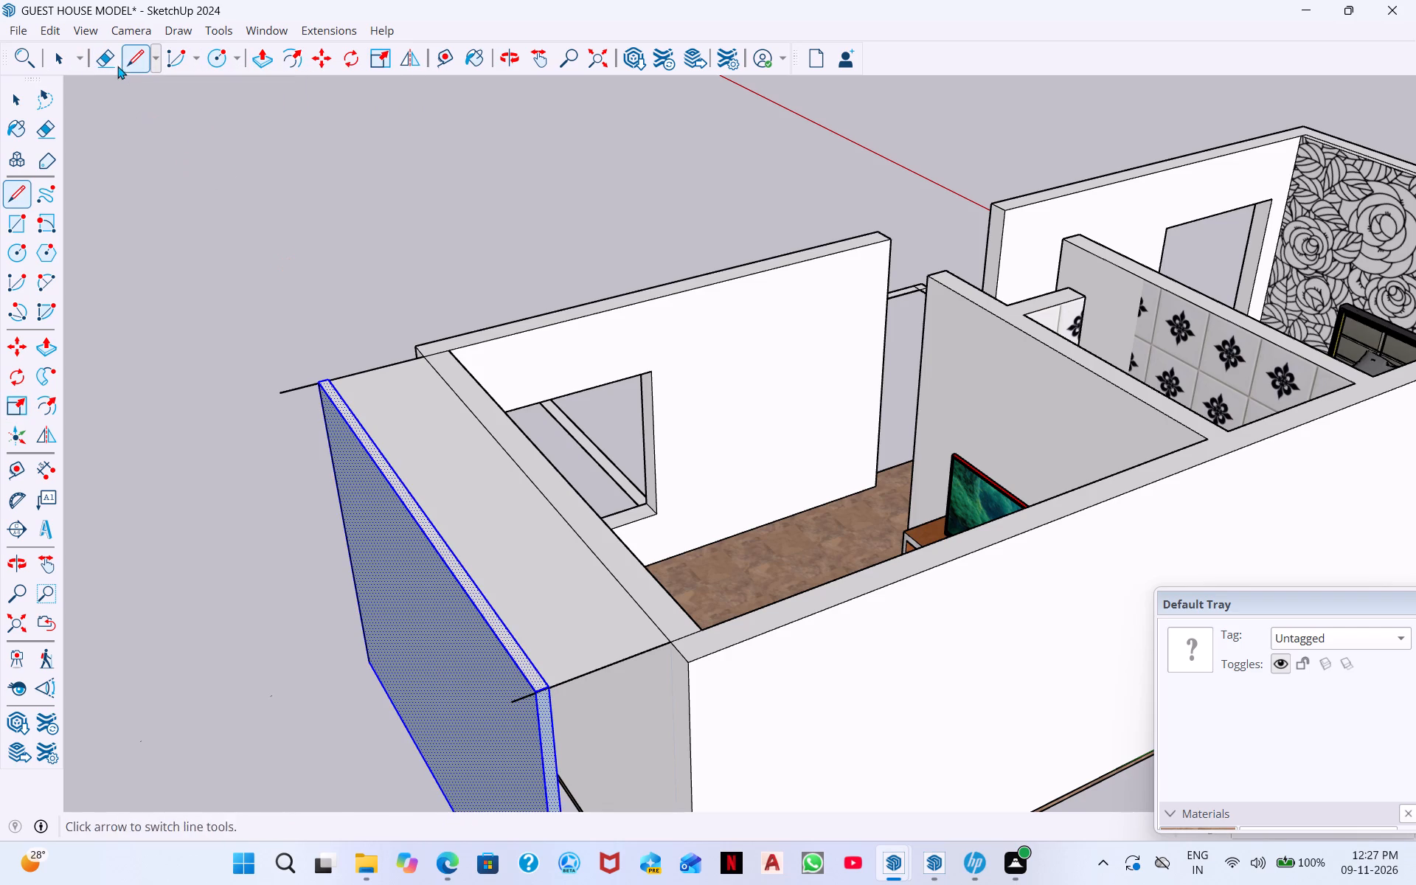
{"action": "left_click", "coordinate": [108, 59]}
{"action": "left_click", "coordinate": [372, 405]}
{"action": "left_click_drag", "start_coordinate": [375, 364], "coordinate": [382, 383]}
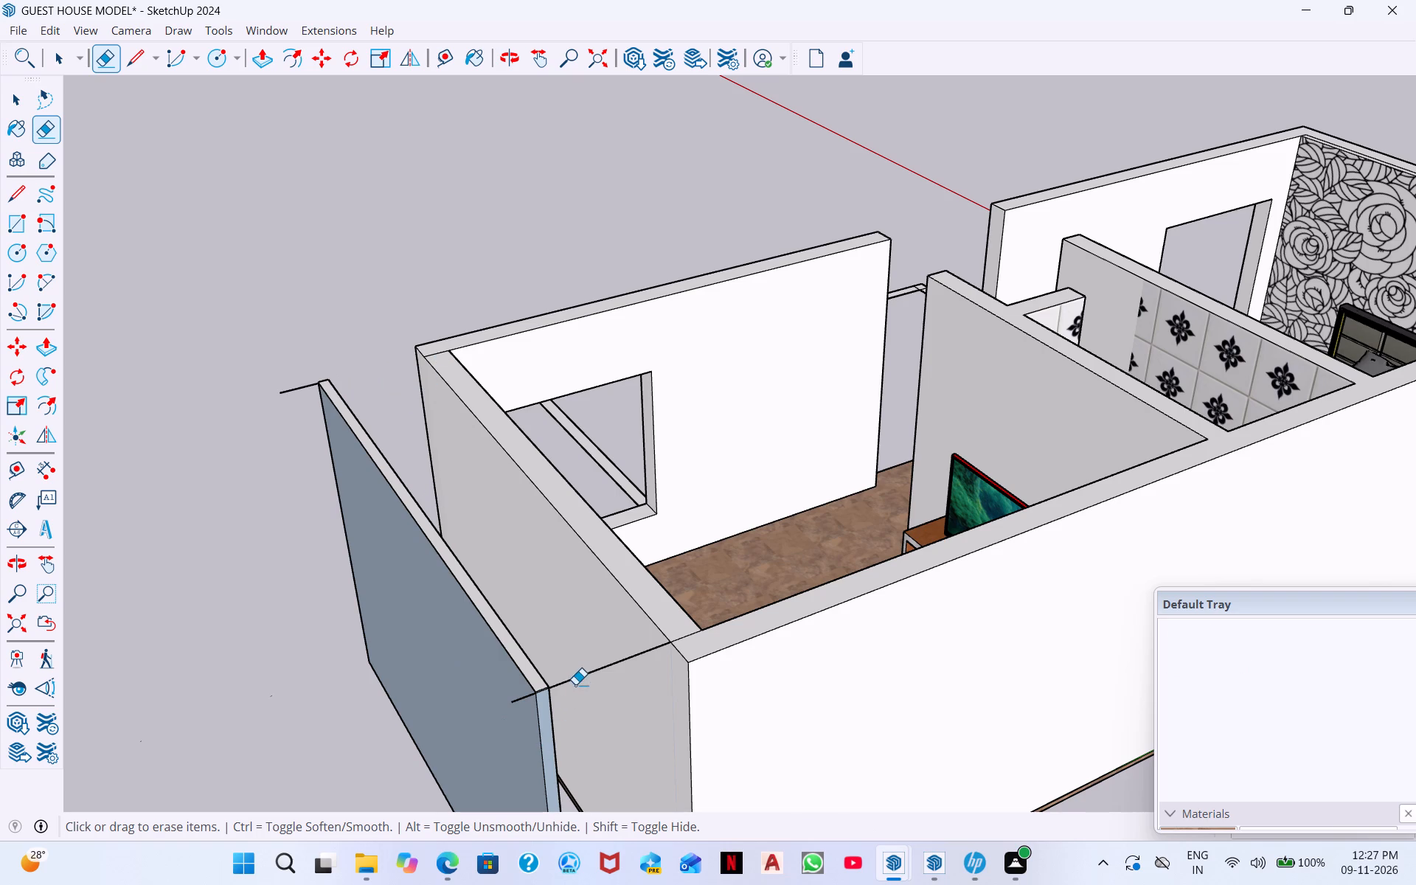
{"action": "left_click", "coordinate": [577, 681]}
Erase the leftover line stubs projecting outward from the panel's two outer top corners.
{"action": "scroll", "coordinate": [565, 655], "scroll_direction": "down", "scroll_amount": 2}
{"action": "middle_click_drag", "start_coordinate": [568, 654], "coordinate": [392, 651]}
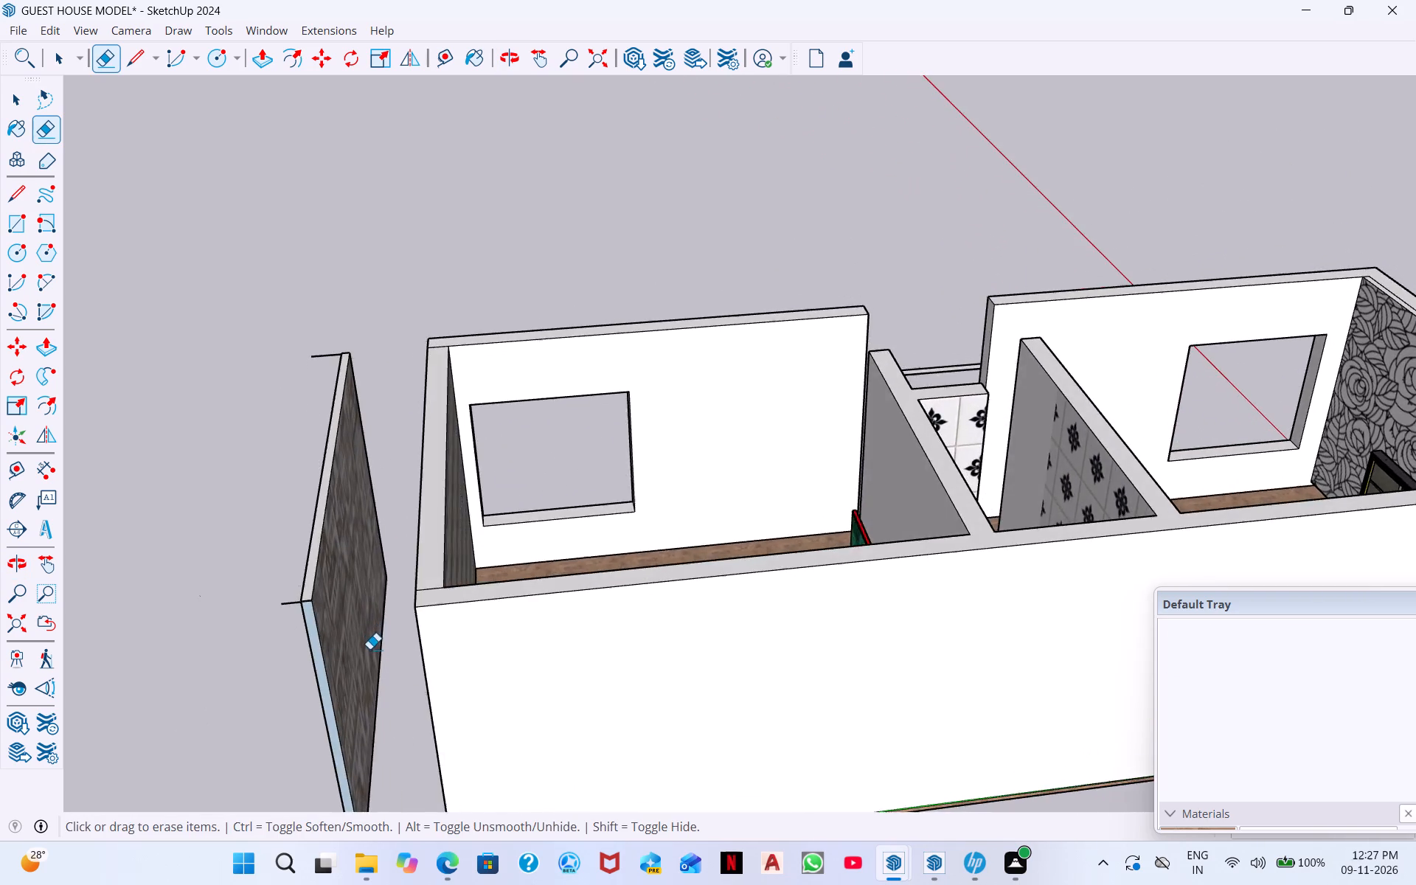
{"action": "scroll", "coordinate": [369, 650], "scroll_direction": "up", "scroll_amount": 5}
{"action": "scroll", "coordinate": [225, 601], "scroll_direction": "up", "scroll_amount": 8}
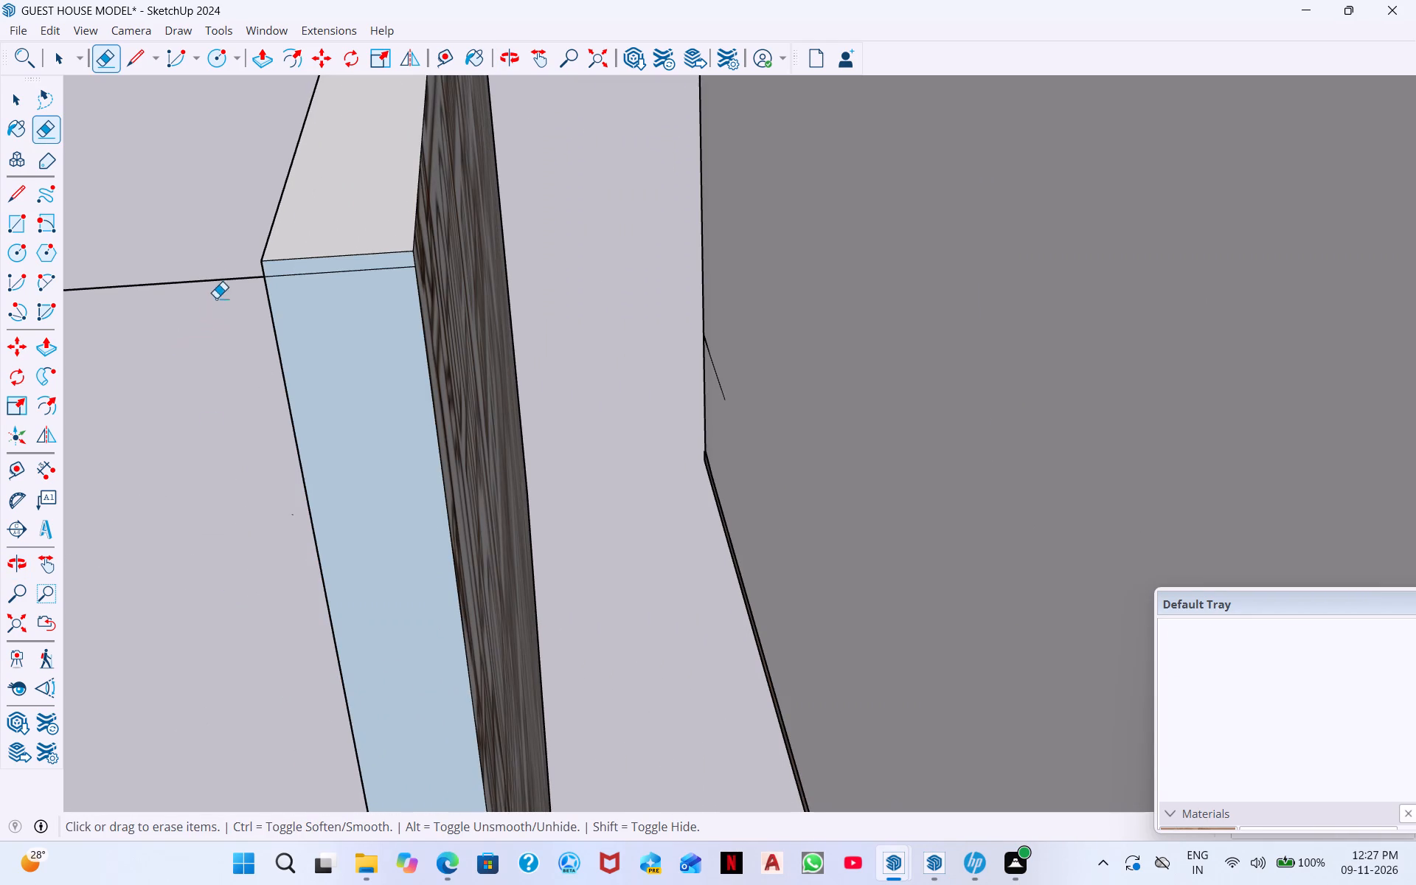
{"action": "left_click", "coordinate": [204, 280]}
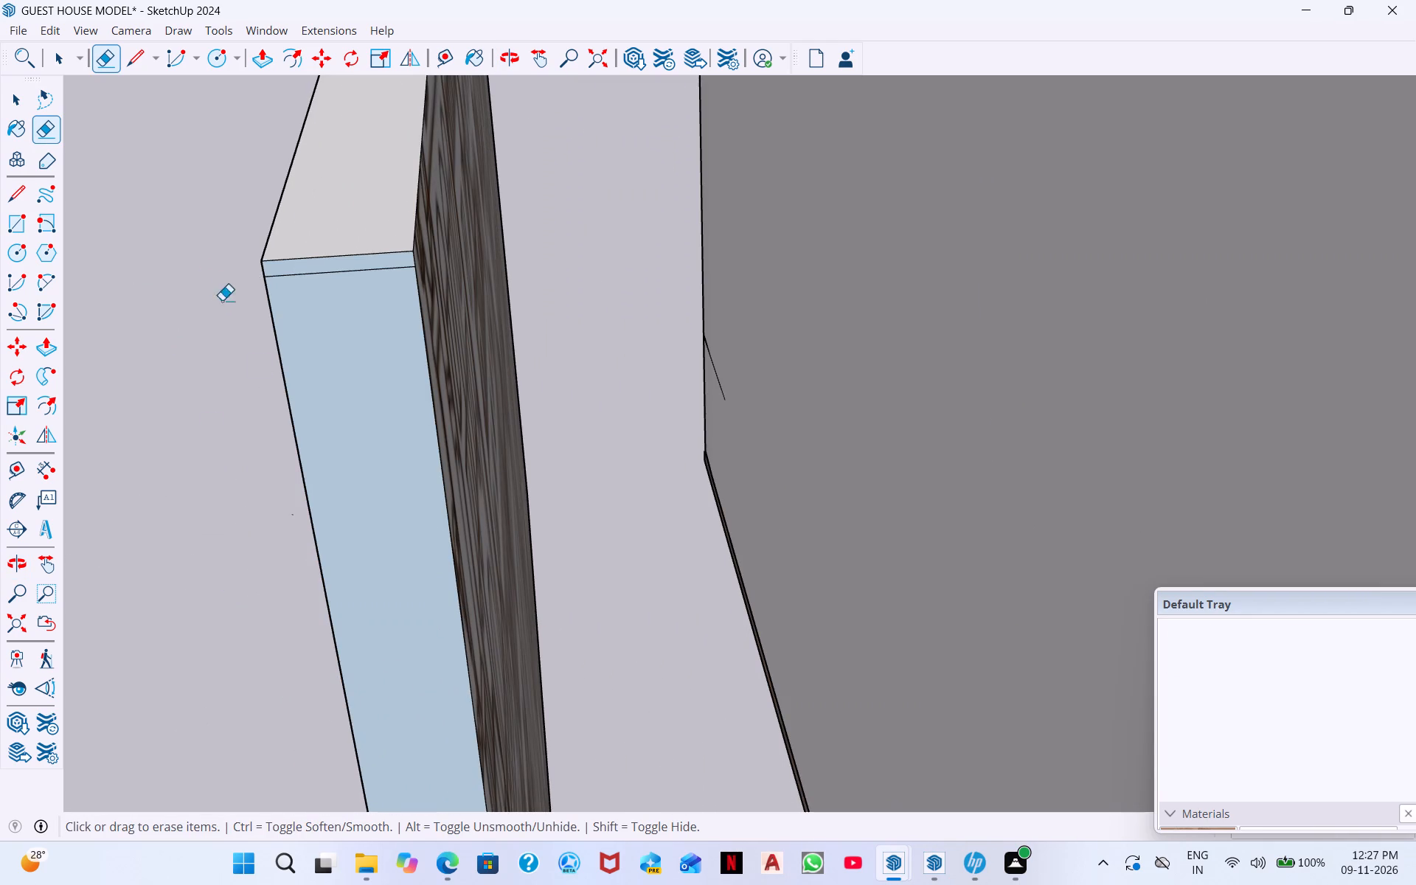
{"action": "middle_click_drag", "start_coordinate": [290, 452], "coordinate": [592, 473]}
{"action": "scroll", "coordinate": [602, 463], "scroll_direction": "down", "scroll_amount": 10}
{"action": "middle_click_drag", "start_coordinate": [582, 407], "coordinate": [924, 426]}
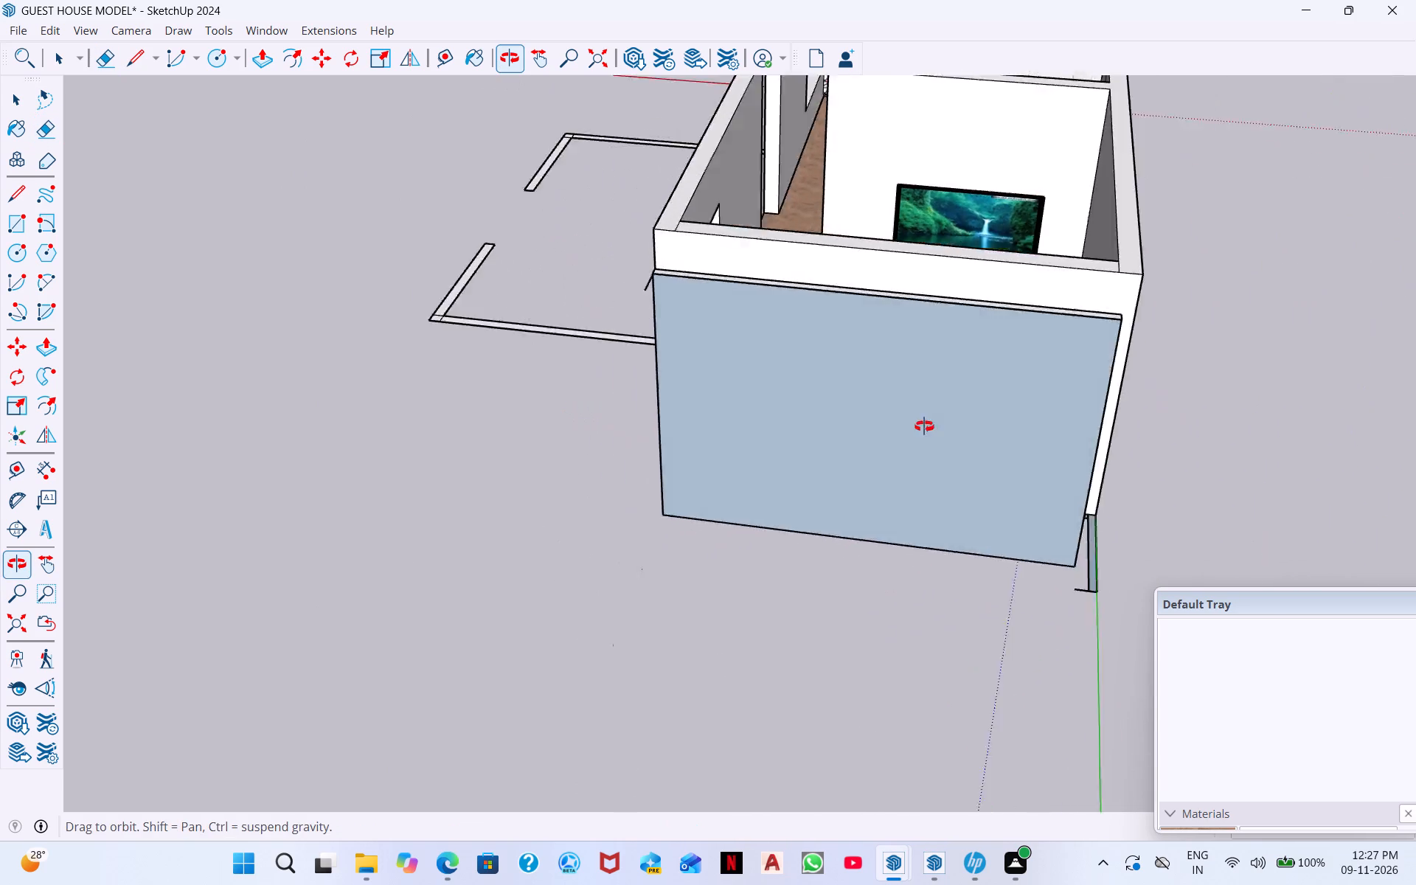
{"action": "middle_click_drag", "start_coordinate": [924, 426], "coordinate": [973, 420]}
{"action": "scroll", "coordinate": [724, 280], "scroll_direction": "up", "scroll_amount": 9}
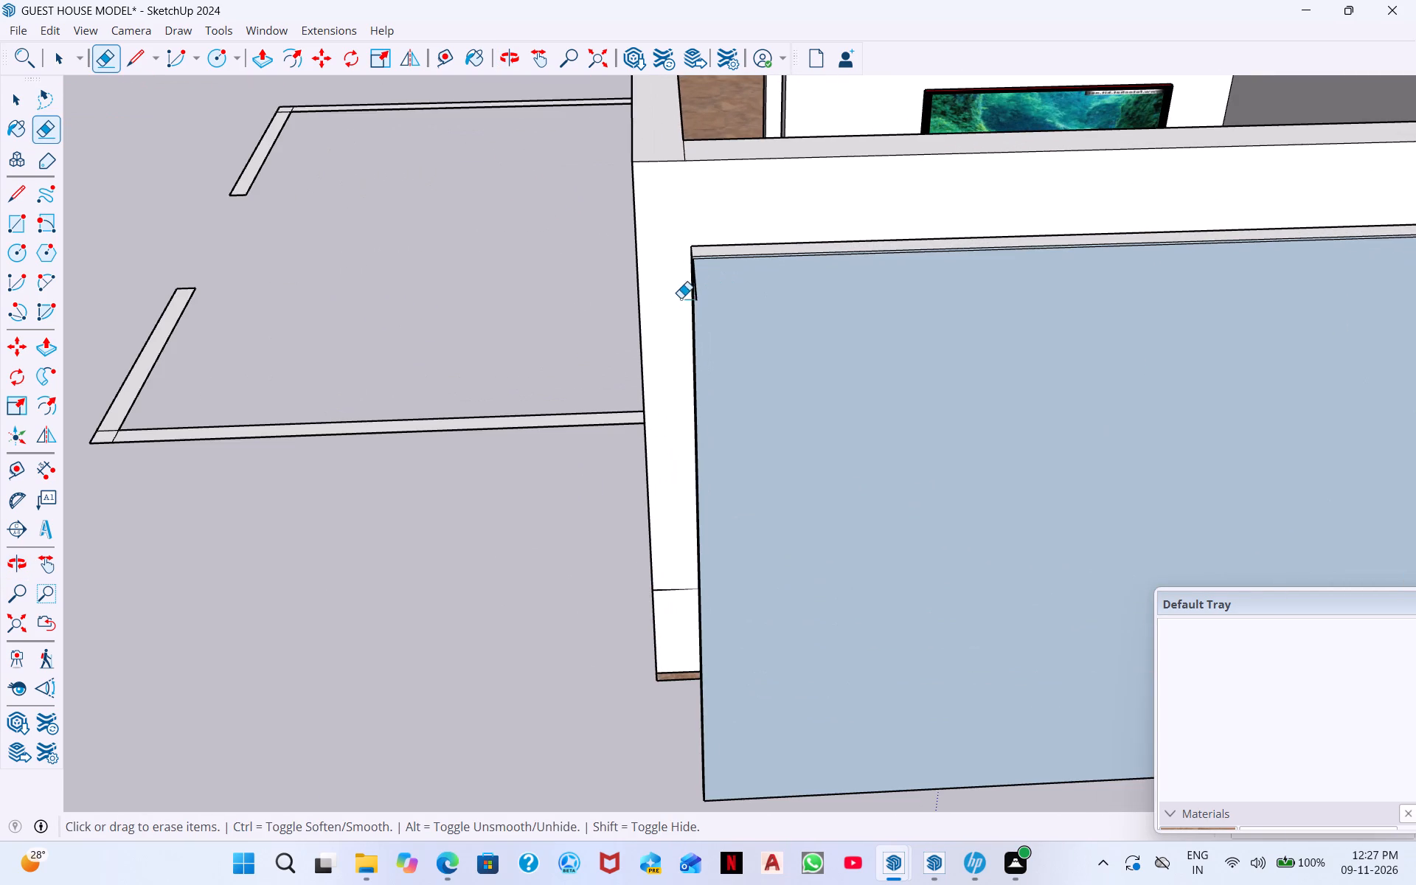
{"action": "scroll", "coordinate": [695, 282], "scroll_direction": "up", "scroll_amount": 5}
{"action": "middle_click_drag", "start_coordinate": [691, 286], "coordinate": [541, 355]}
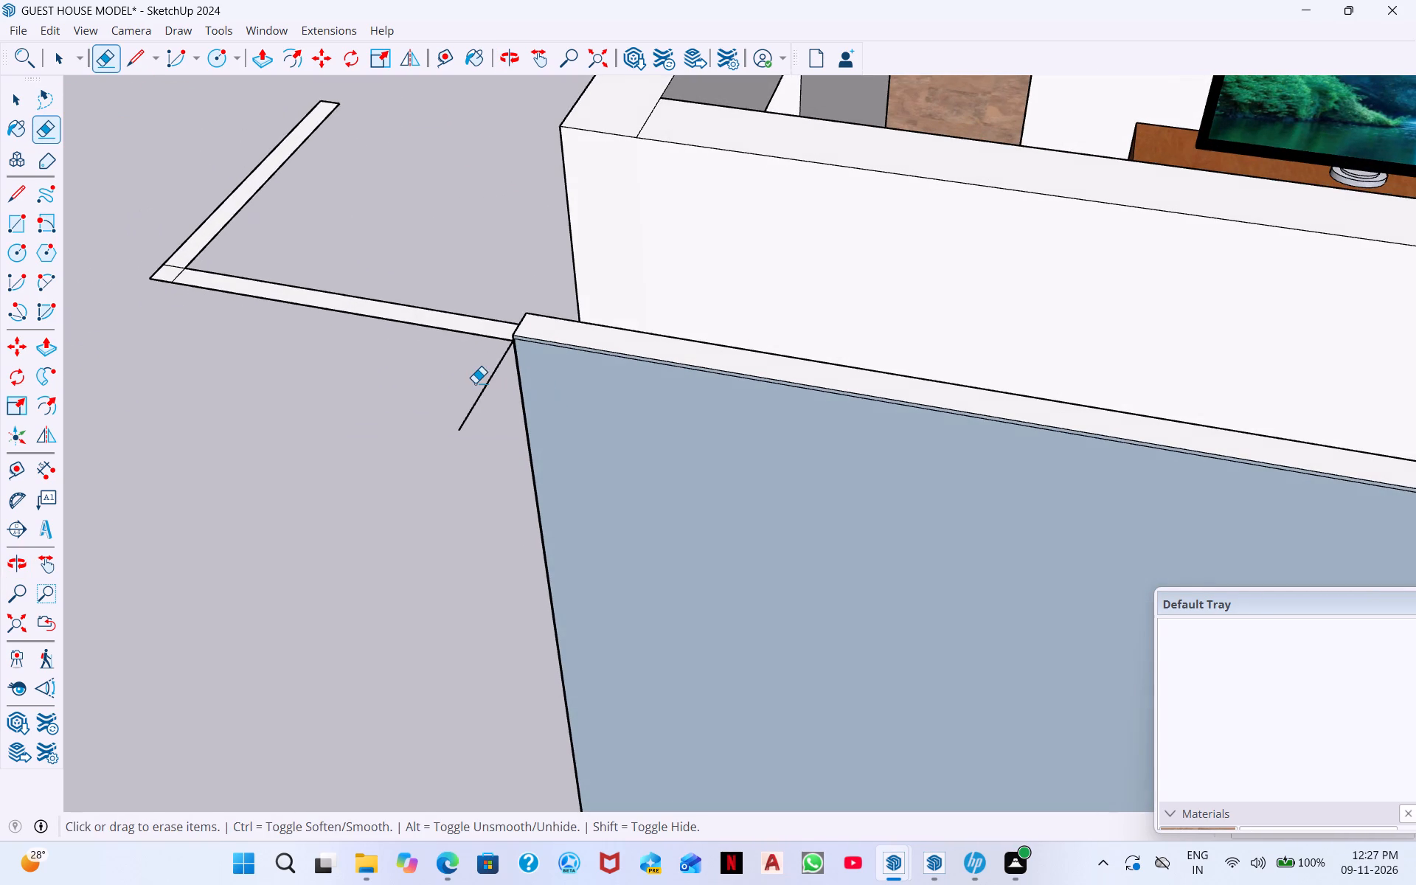
{"action": "left_click", "coordinate": [482, 386]}
Examine the detached panel's window-side end and the thin inset lines along its top and side edges.
{"action": "middle_click_drag", "start_coordinate": [499, 398], "coordinate": [540, 302]}
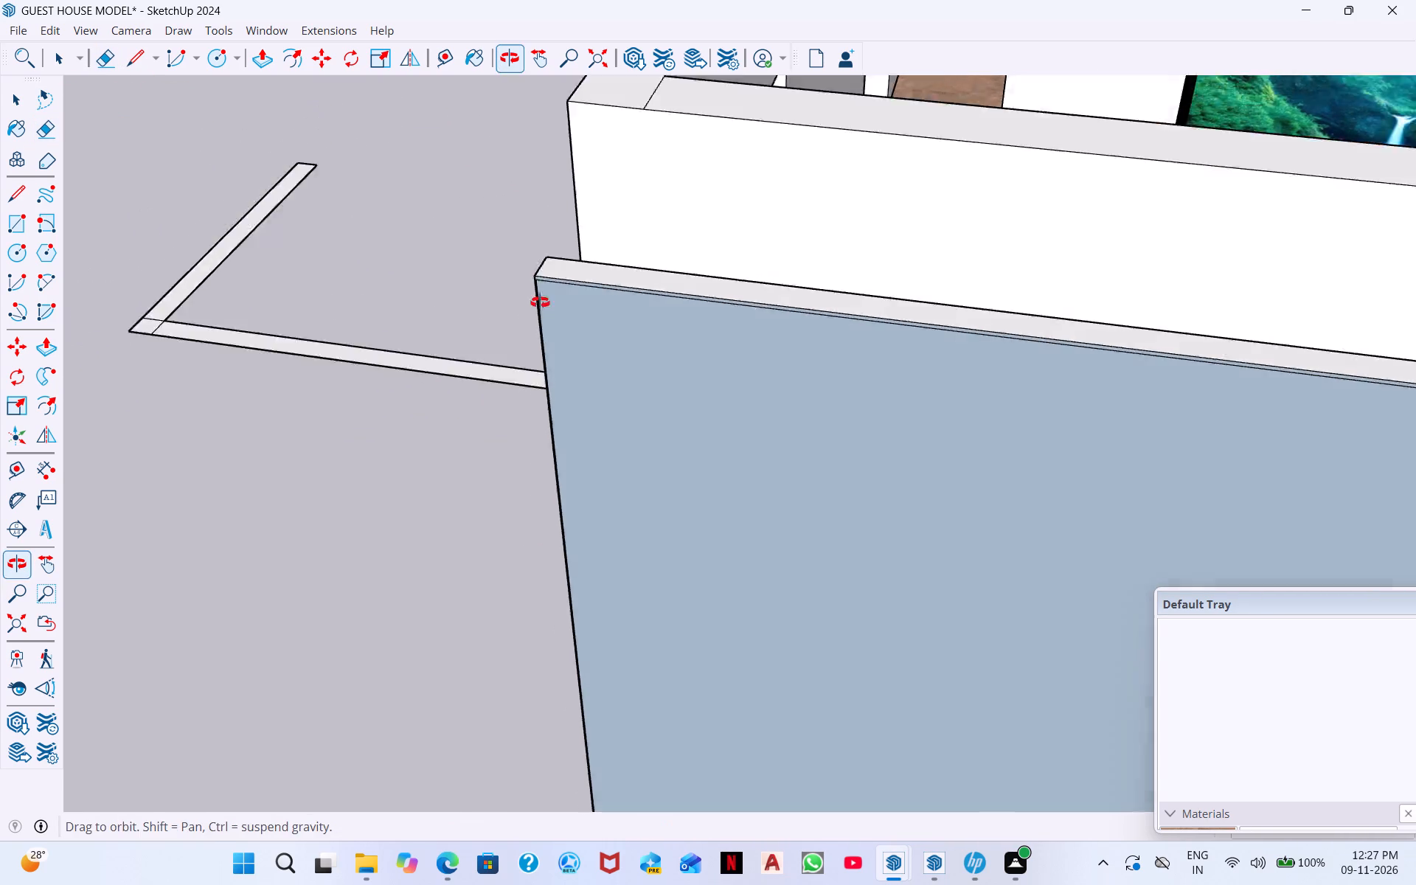
{"action": "middle_click_drag", "start_coordinate": [540, 302], "coordinate": [562, 273]}
{"action": "scroll", "coordinate": [606, 304], "scroll_direction": "up", "scroll_amount": 3}
{"action": "middle_click_drag", "start_coordinate": [592, 207], "coordinate": [502, 366]}
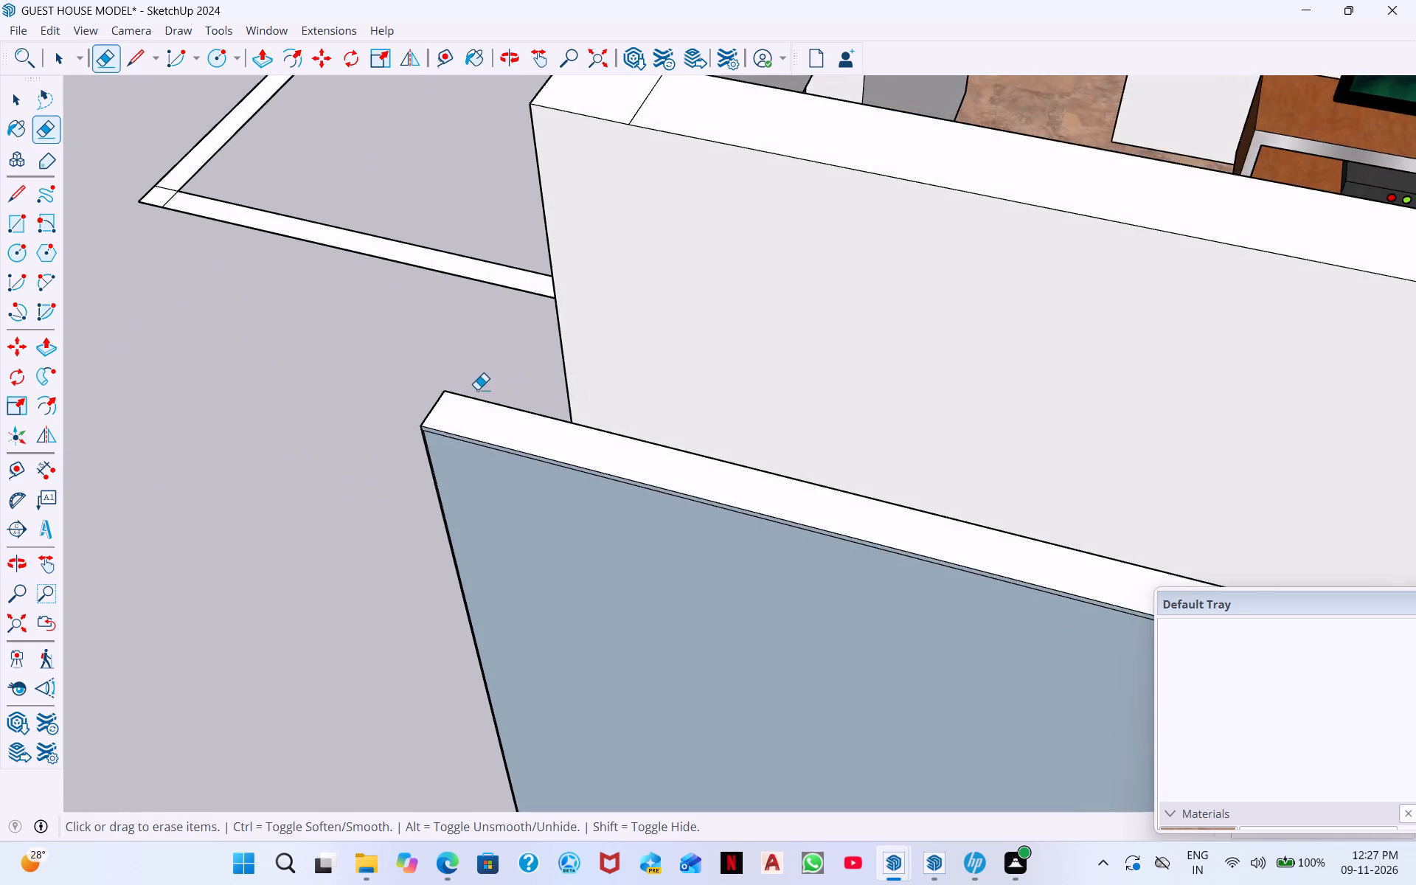
{"action": "scroll", "coordinate": [477, 389], "scroll_direction": "up", "scroll_amount": 5}
{"action": "scroll", "coordinate": [355, 476], "scroll_direction": "down", "scroll_amount": 8}
{"action": "middle_click_drag", "start_coordinate": [395, 545], "coordinate": [434, 400]}
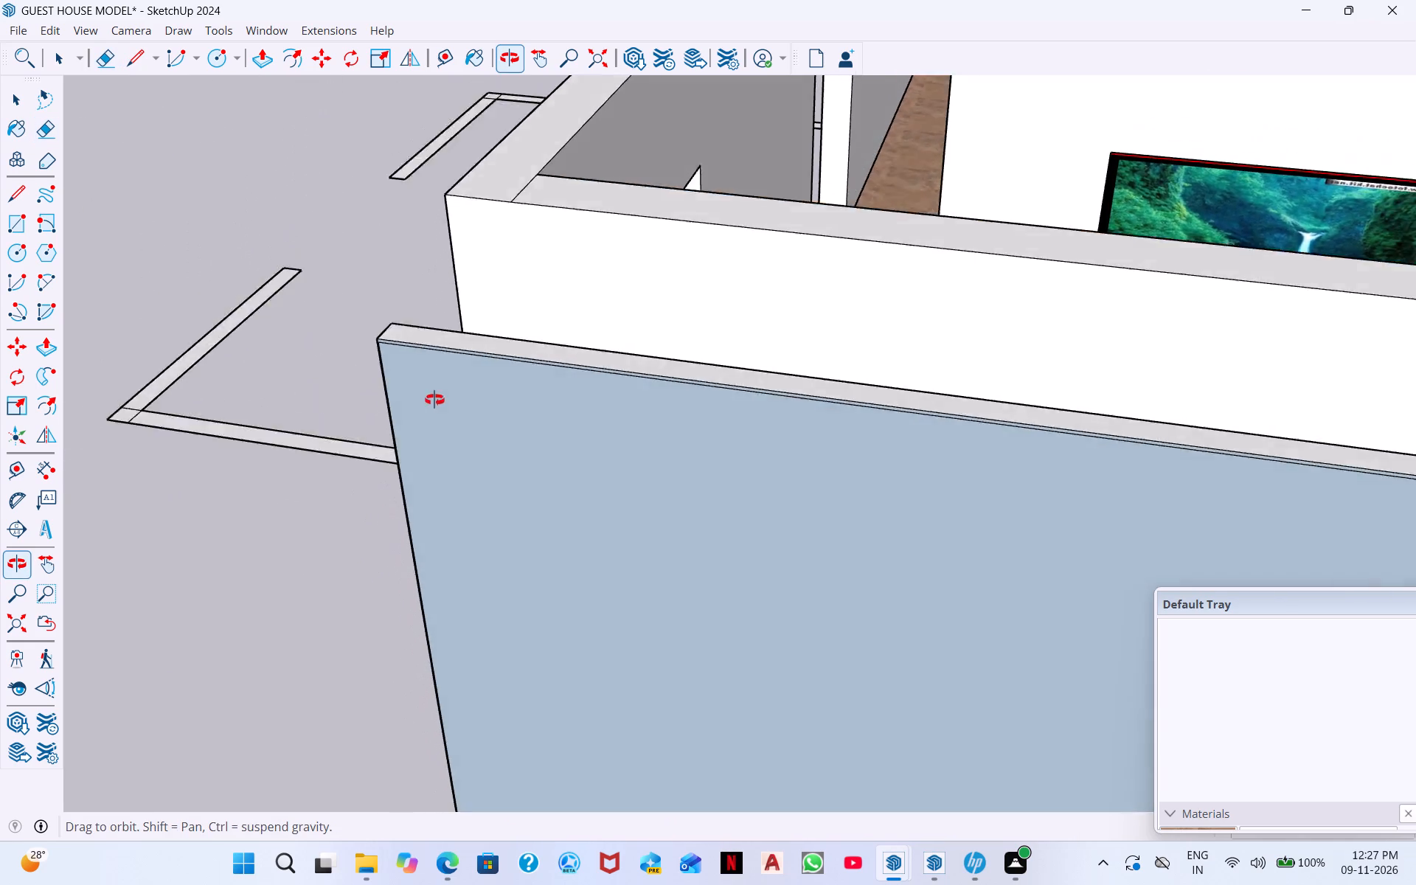
{"action": "middle_click_drag", "start_coordinate": [434, 400], "coordinate": [434, 366]}
{"action": "scroll", "coordinate": [290, 266], "scroll_direction": "up", "scroll_amount": 4}
{"action": "scroll", "coordinate": [416, 322], "scroll_direction": "down", "scroll_amount": 3}
{"action": "scroll", "coordinate": [534, 388], "scroll_direction": "up", "scroll_amount": 1}
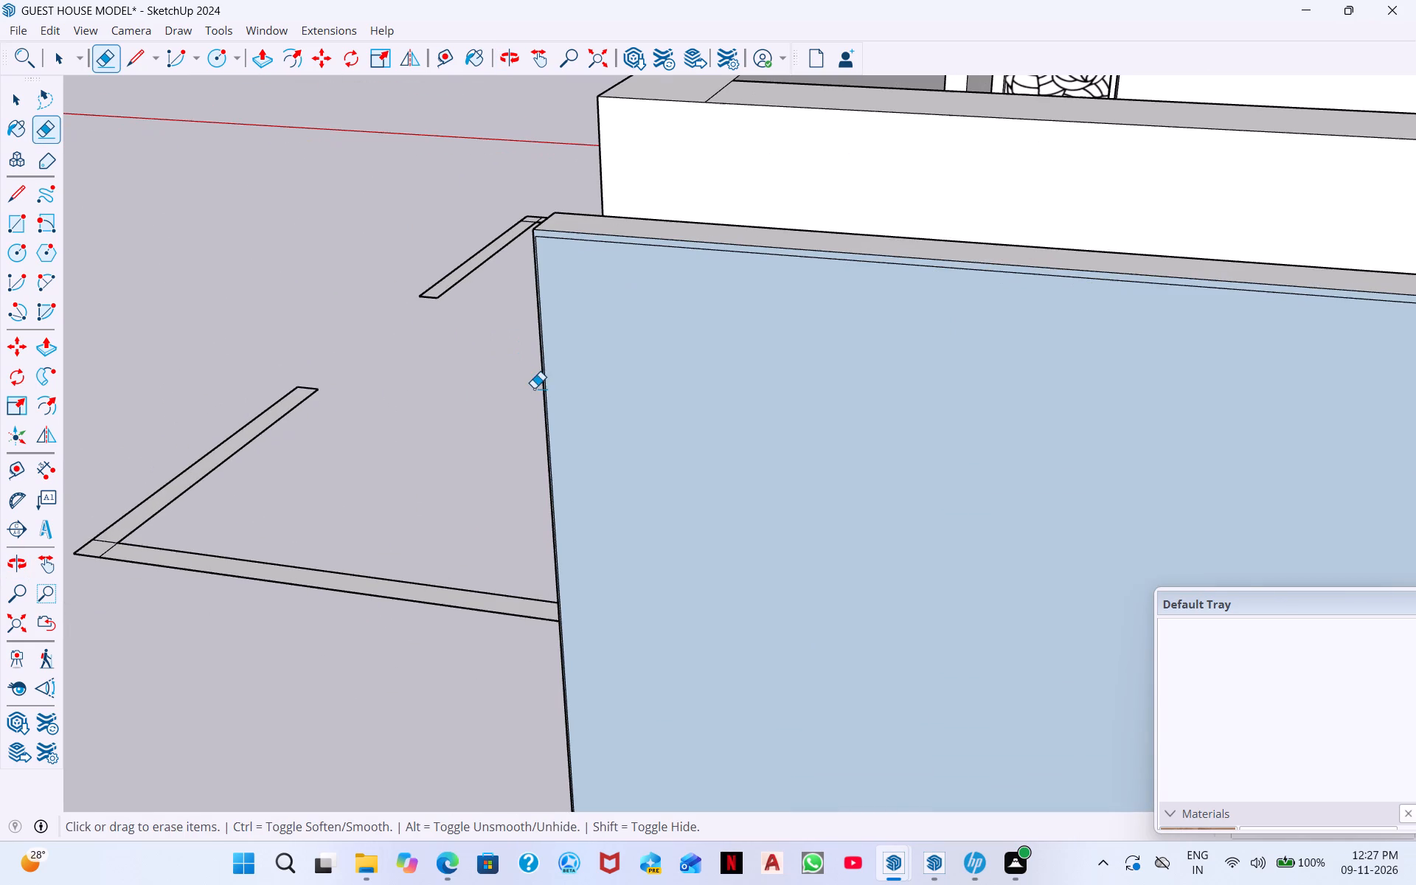
{"action": "scroll", "coordinate": [572, 364], "scroll_direction": "up", "scroll_amount": 3}
{"action": "scroll", "coordinate": [521, 330], "scroll_direction": "up", "scroll_amount": 4}
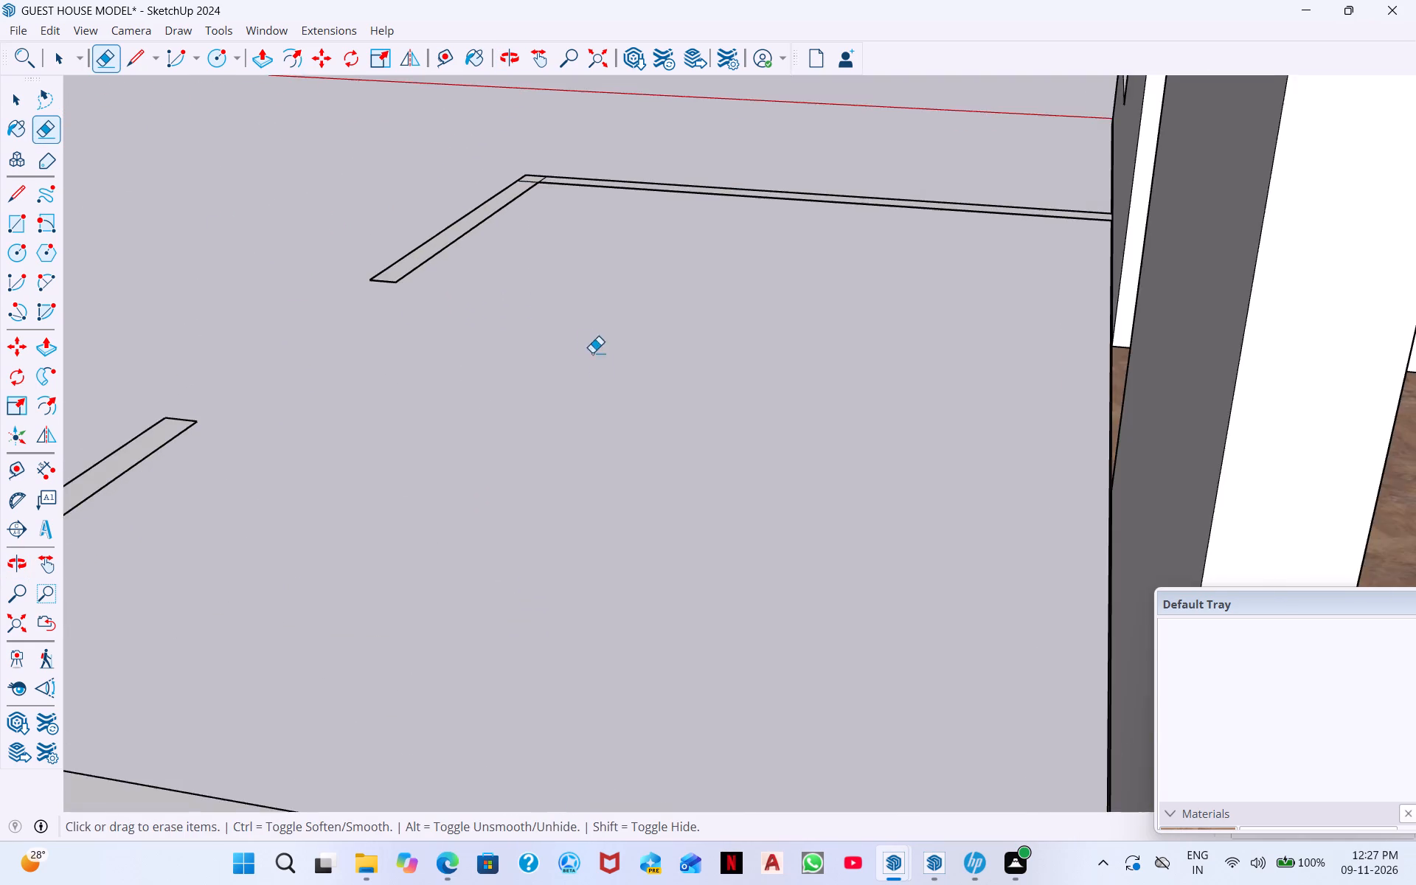
{"action": "scroll", "coordinate": [594, 367], "scroll_direction": "down", "scroll_amount": 5}
{"action": "middle_click_drag", "start_coordinate": [766, 422], "coordinate": [944, 416]}
{"action": "scroll", "coordinate": [890, 407], "scroll_direction": "up", "scroll_amount": 5}
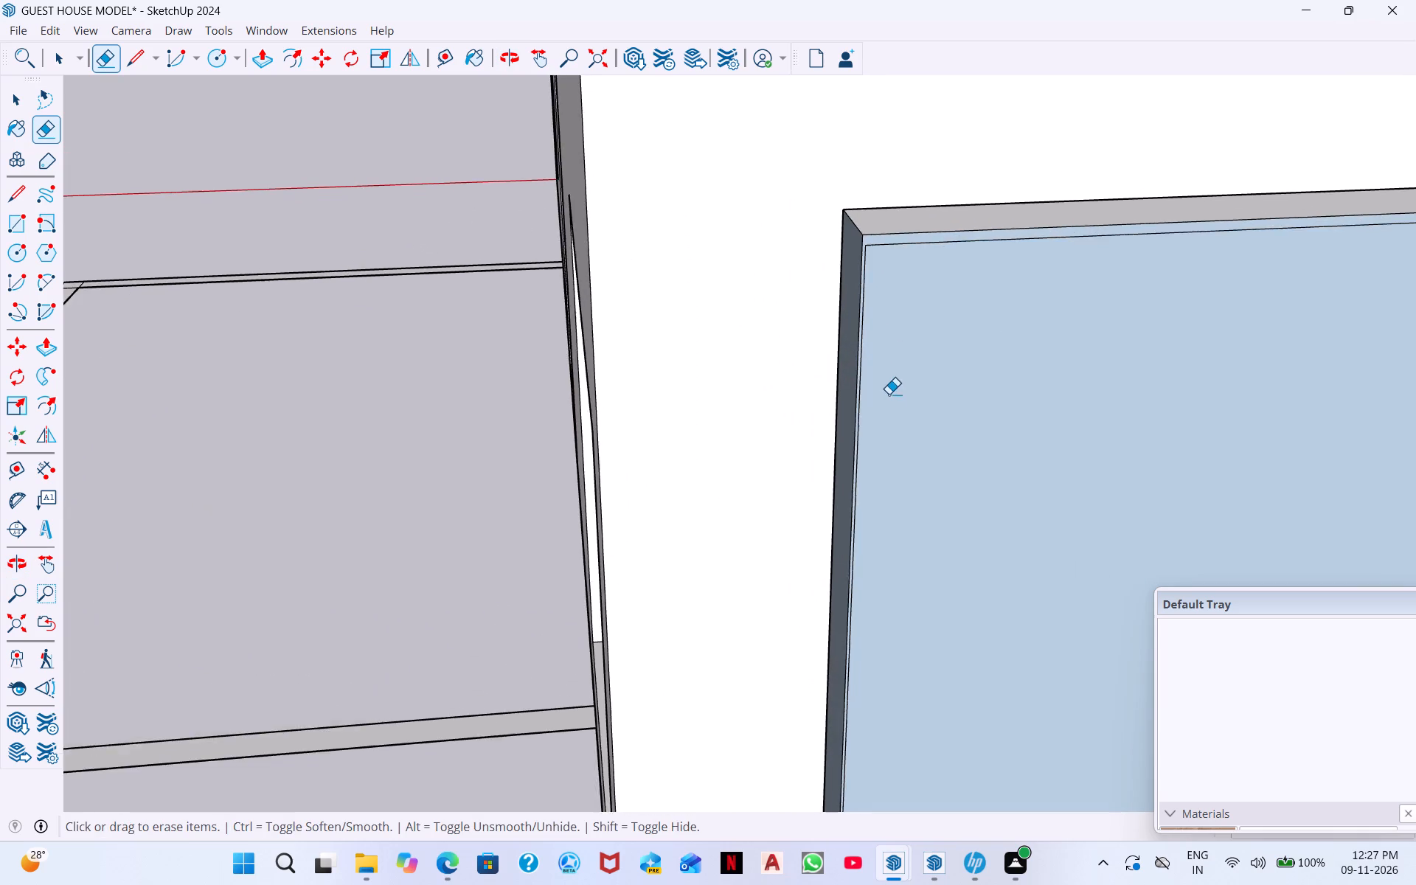
{"action": "scroll", "coordinate": [845, 385], "scroll_direction": "up", "scroll_amount": 4}
{"action": "middle_click_drag", "start_coordinate": [881, 378], "coordinate": [745, 342]}
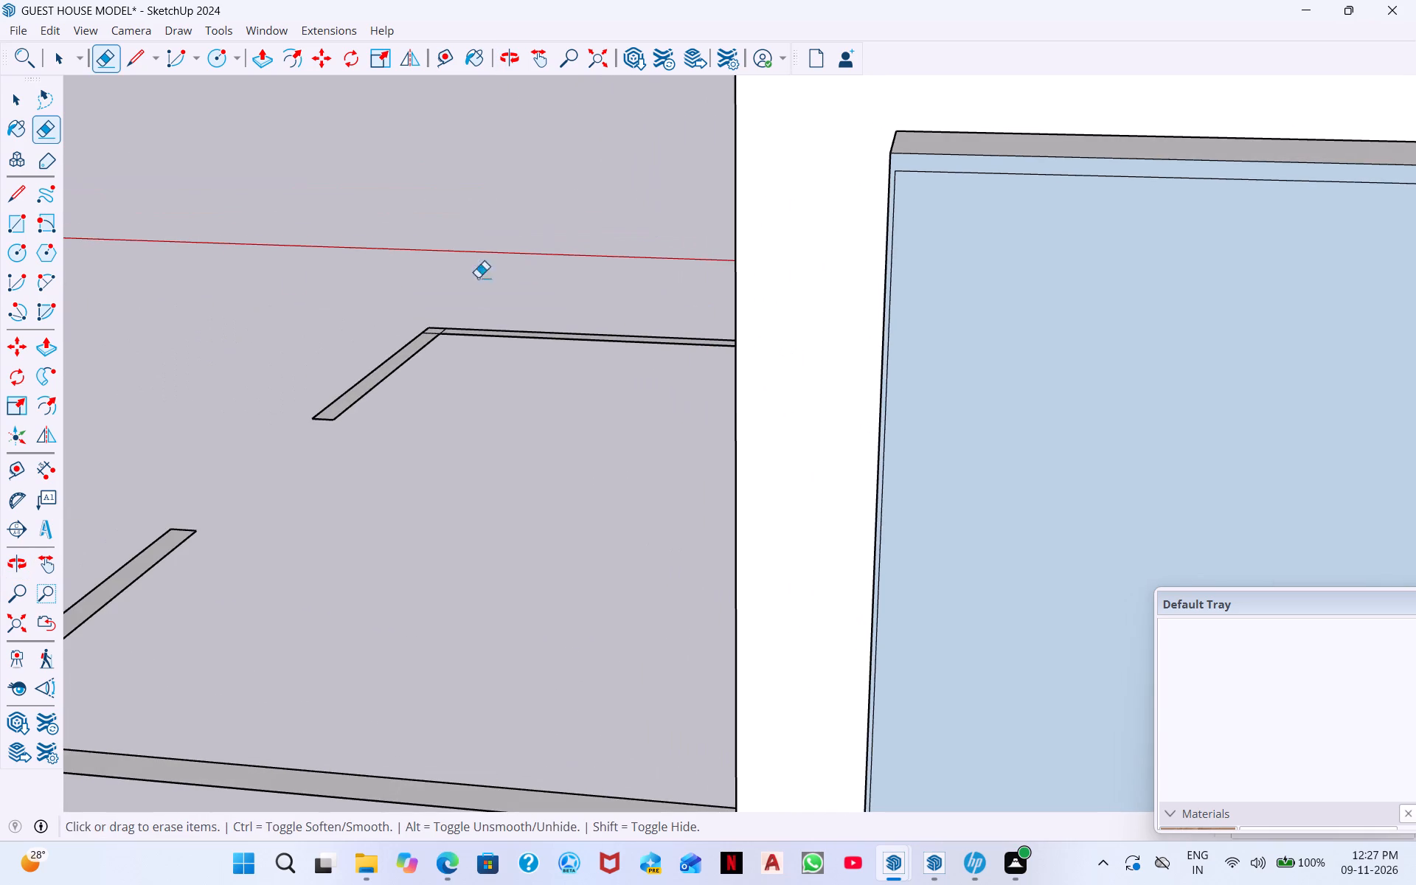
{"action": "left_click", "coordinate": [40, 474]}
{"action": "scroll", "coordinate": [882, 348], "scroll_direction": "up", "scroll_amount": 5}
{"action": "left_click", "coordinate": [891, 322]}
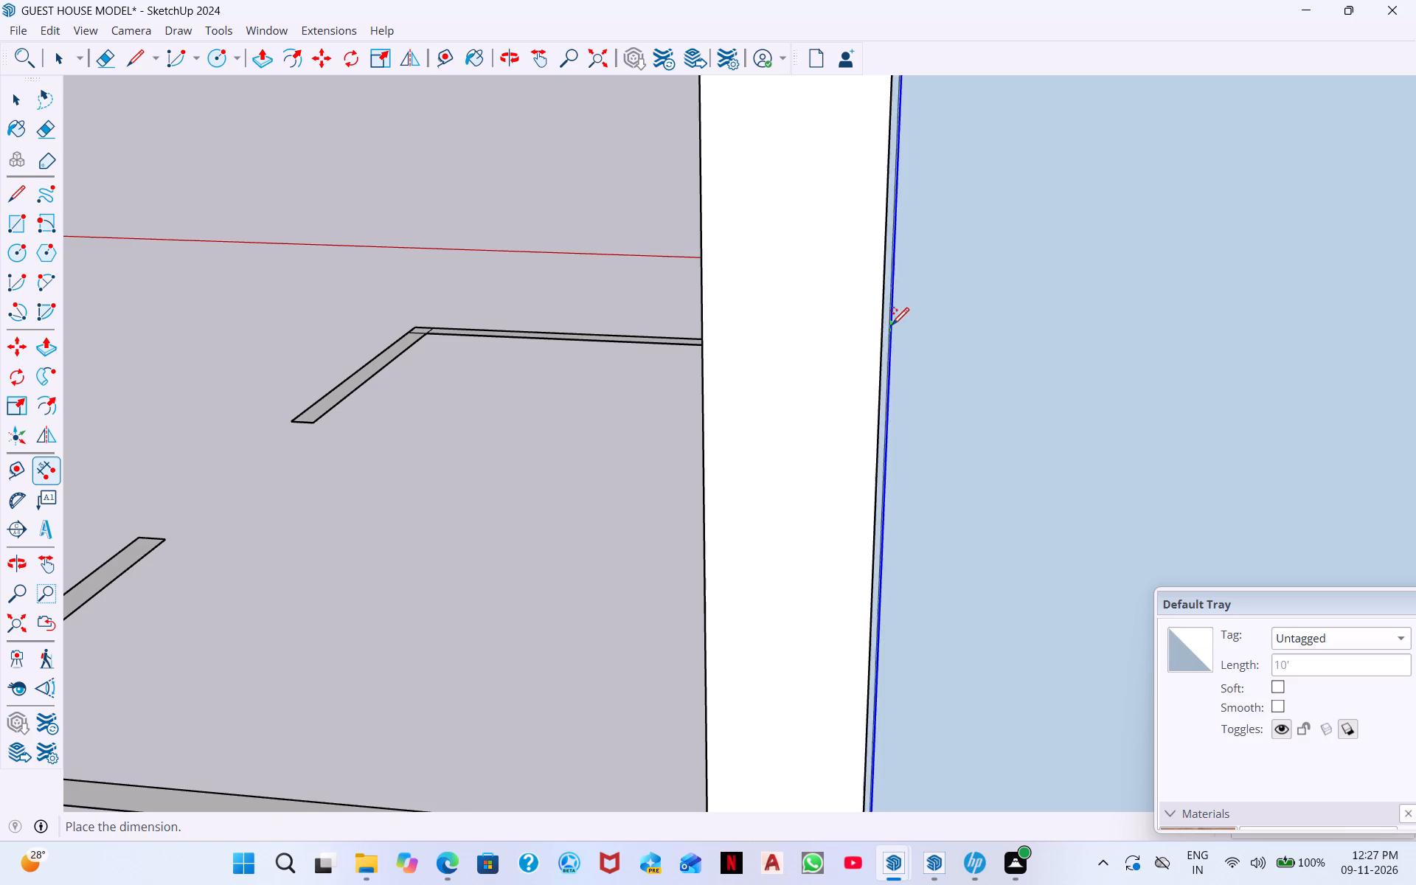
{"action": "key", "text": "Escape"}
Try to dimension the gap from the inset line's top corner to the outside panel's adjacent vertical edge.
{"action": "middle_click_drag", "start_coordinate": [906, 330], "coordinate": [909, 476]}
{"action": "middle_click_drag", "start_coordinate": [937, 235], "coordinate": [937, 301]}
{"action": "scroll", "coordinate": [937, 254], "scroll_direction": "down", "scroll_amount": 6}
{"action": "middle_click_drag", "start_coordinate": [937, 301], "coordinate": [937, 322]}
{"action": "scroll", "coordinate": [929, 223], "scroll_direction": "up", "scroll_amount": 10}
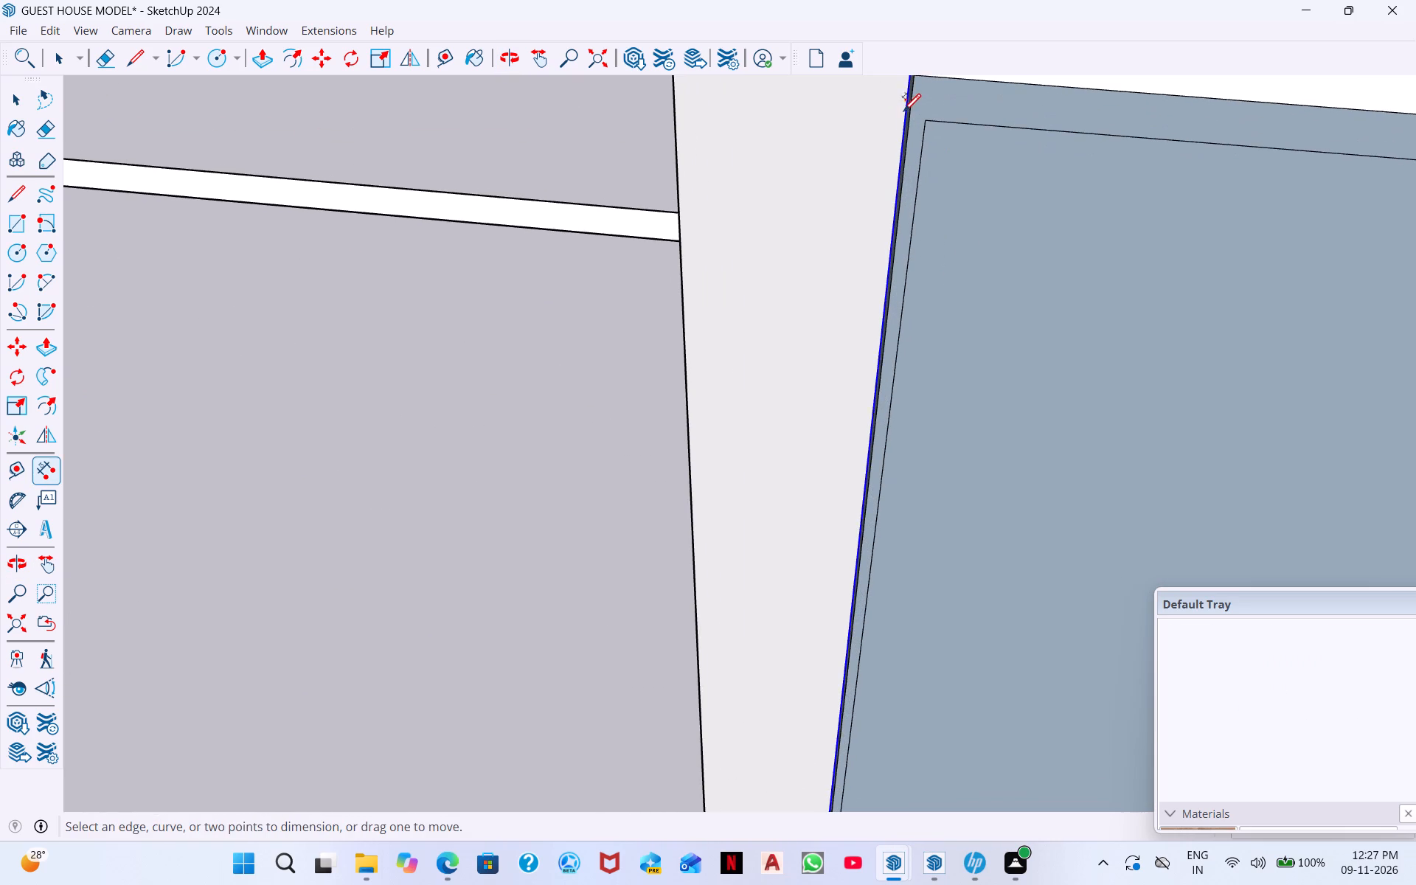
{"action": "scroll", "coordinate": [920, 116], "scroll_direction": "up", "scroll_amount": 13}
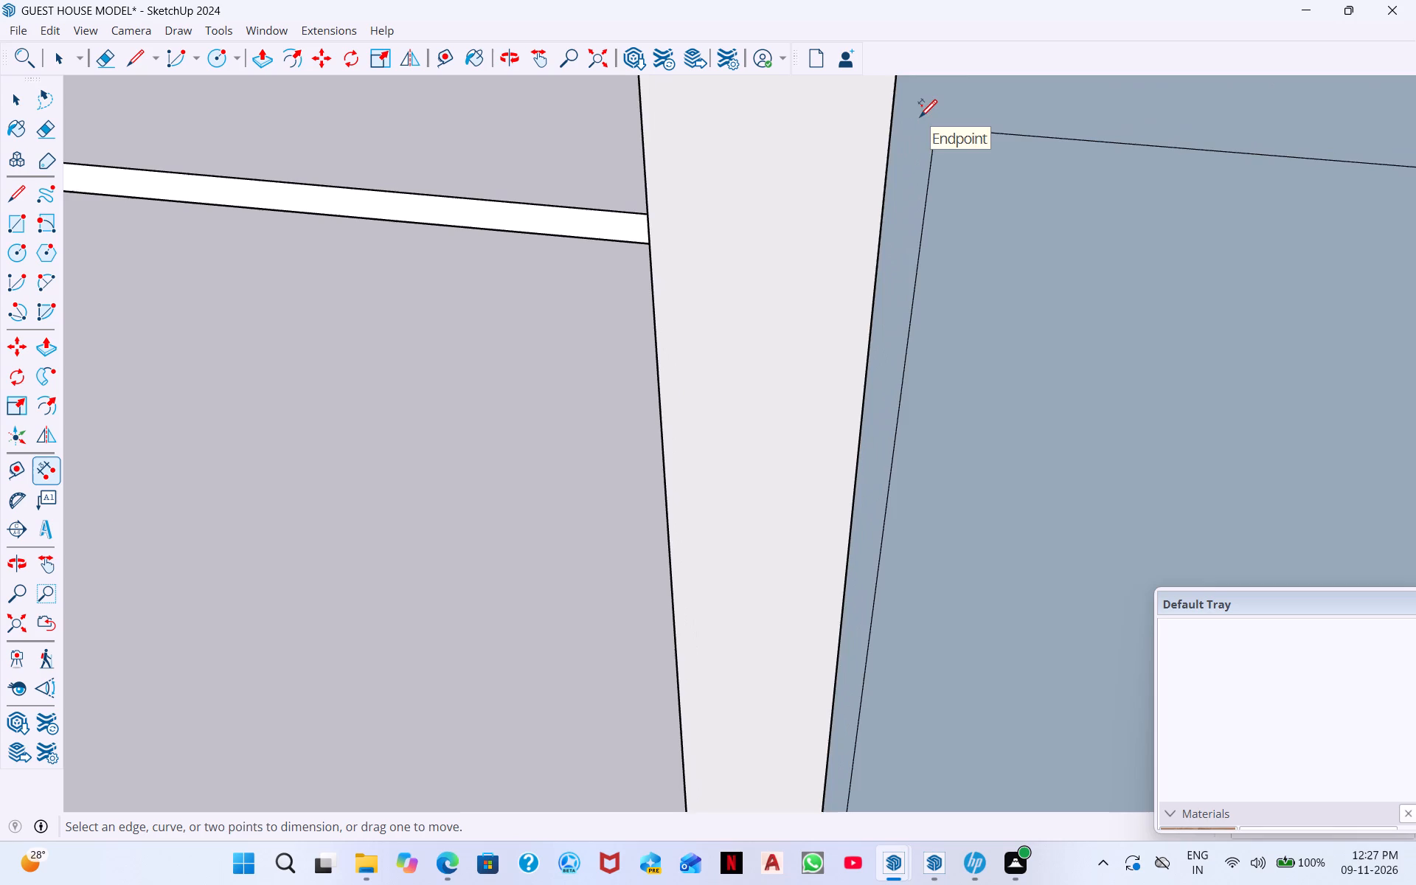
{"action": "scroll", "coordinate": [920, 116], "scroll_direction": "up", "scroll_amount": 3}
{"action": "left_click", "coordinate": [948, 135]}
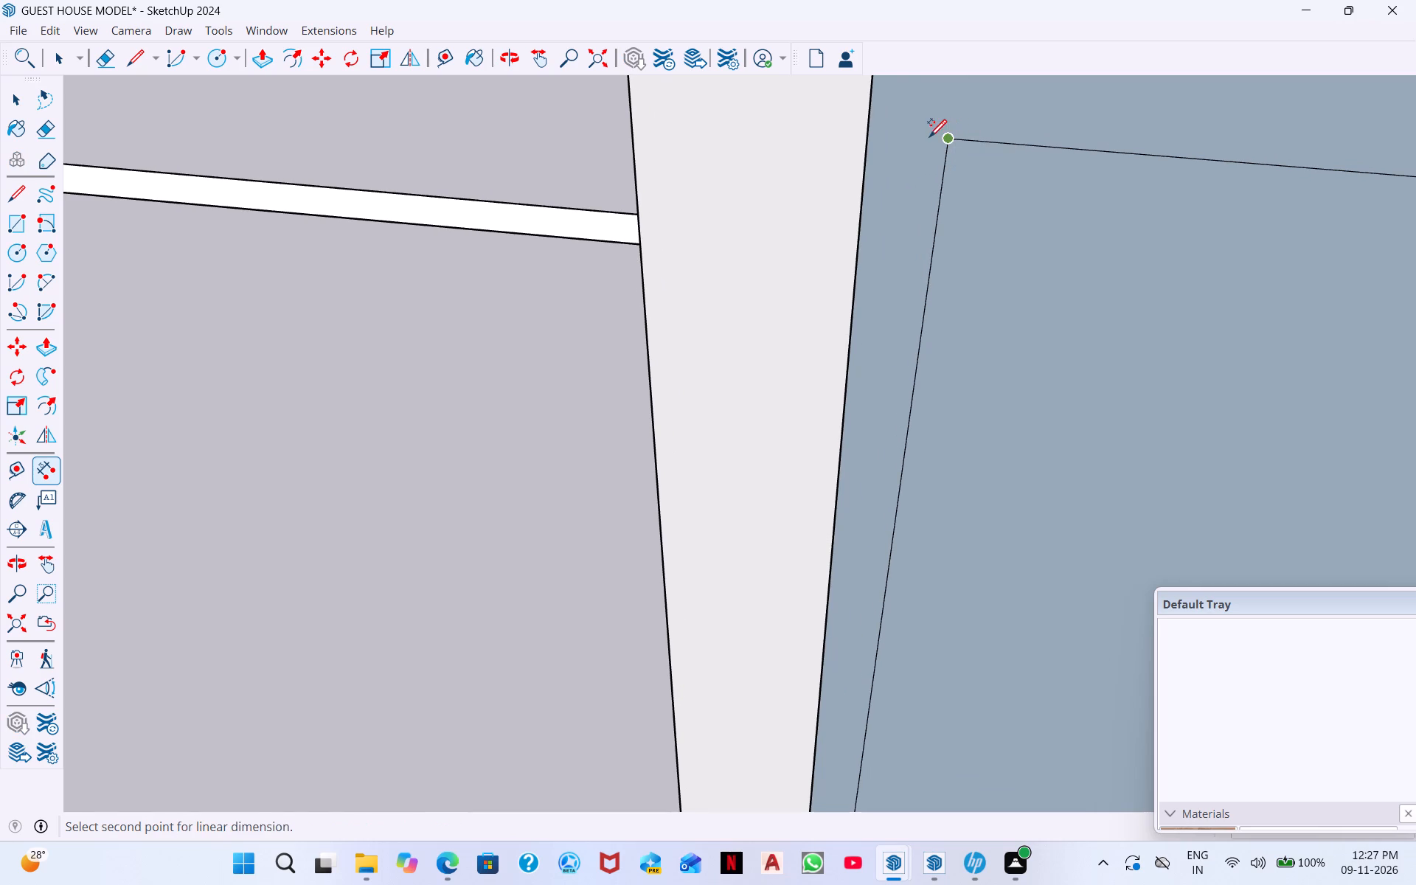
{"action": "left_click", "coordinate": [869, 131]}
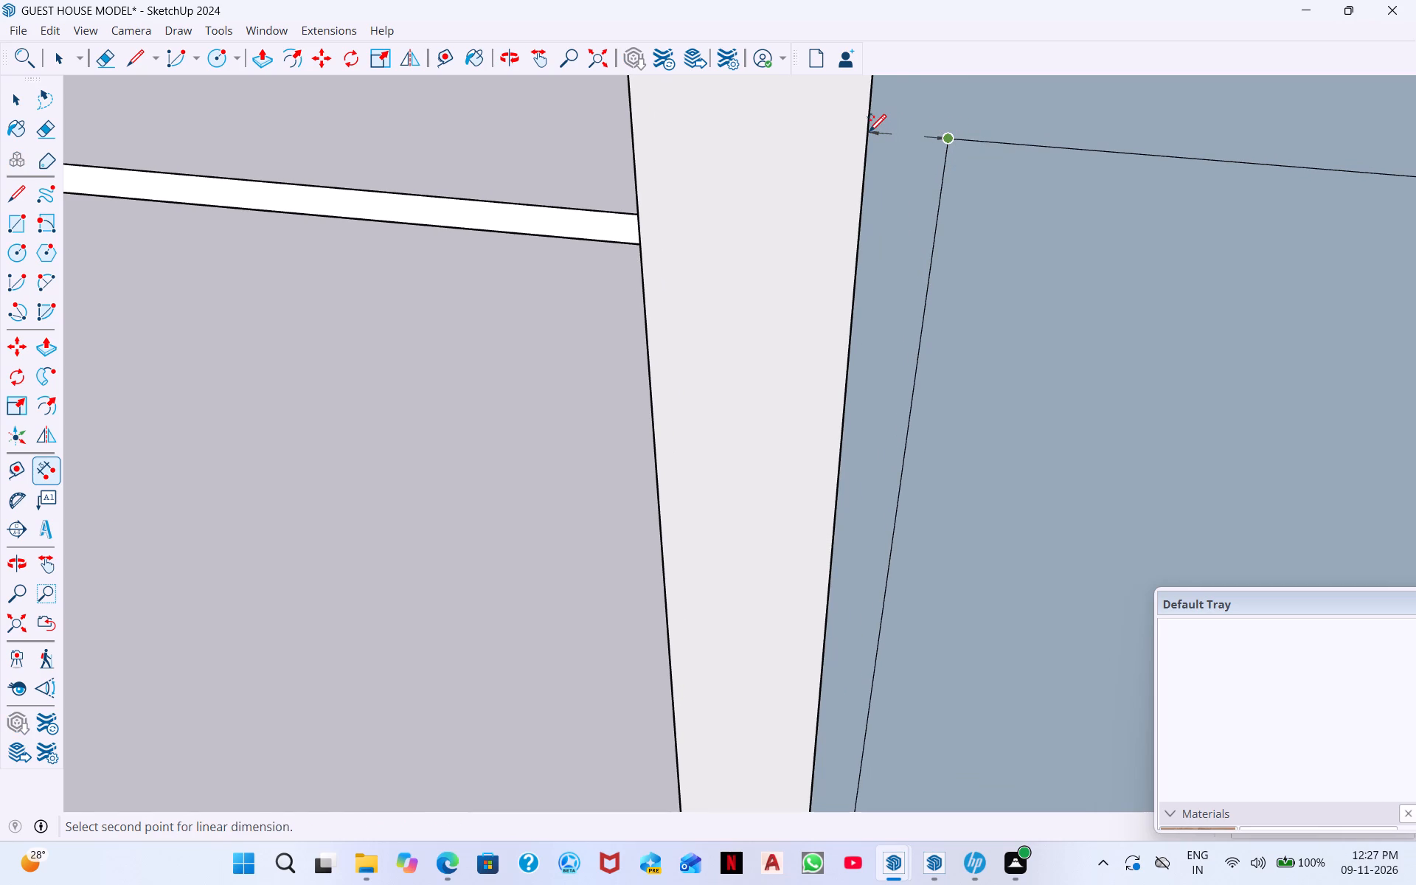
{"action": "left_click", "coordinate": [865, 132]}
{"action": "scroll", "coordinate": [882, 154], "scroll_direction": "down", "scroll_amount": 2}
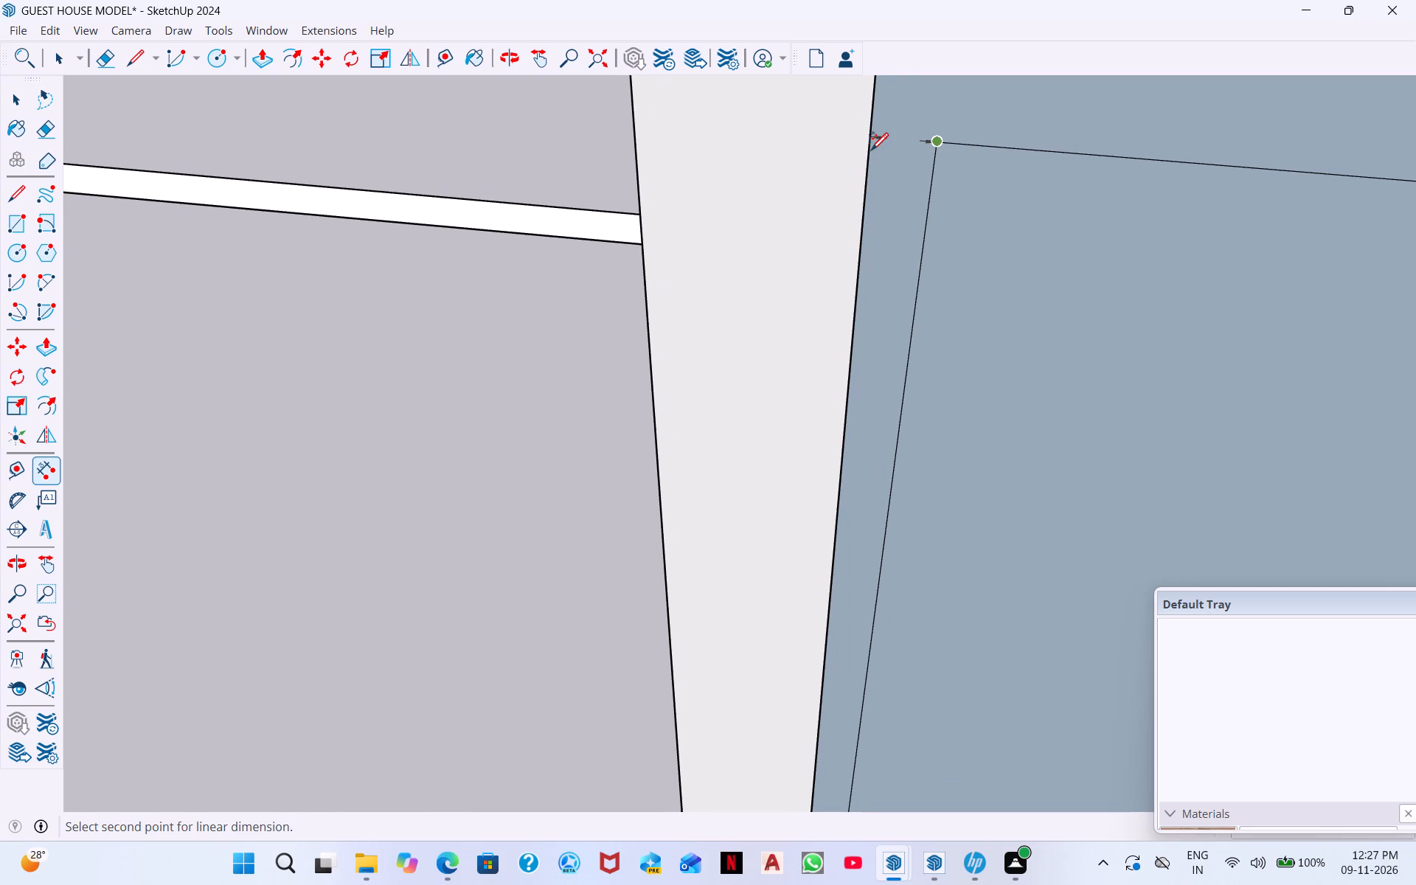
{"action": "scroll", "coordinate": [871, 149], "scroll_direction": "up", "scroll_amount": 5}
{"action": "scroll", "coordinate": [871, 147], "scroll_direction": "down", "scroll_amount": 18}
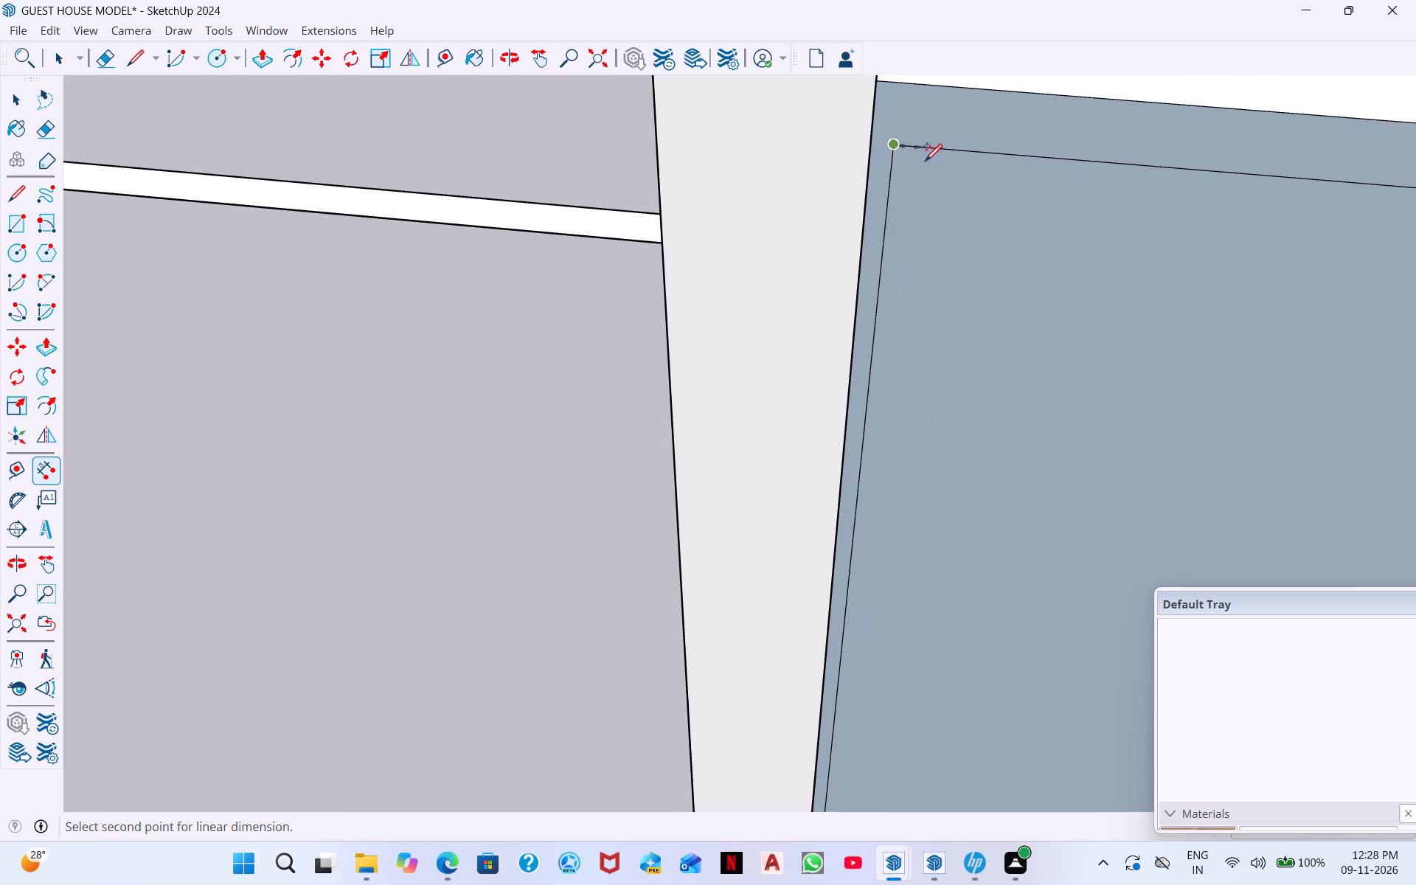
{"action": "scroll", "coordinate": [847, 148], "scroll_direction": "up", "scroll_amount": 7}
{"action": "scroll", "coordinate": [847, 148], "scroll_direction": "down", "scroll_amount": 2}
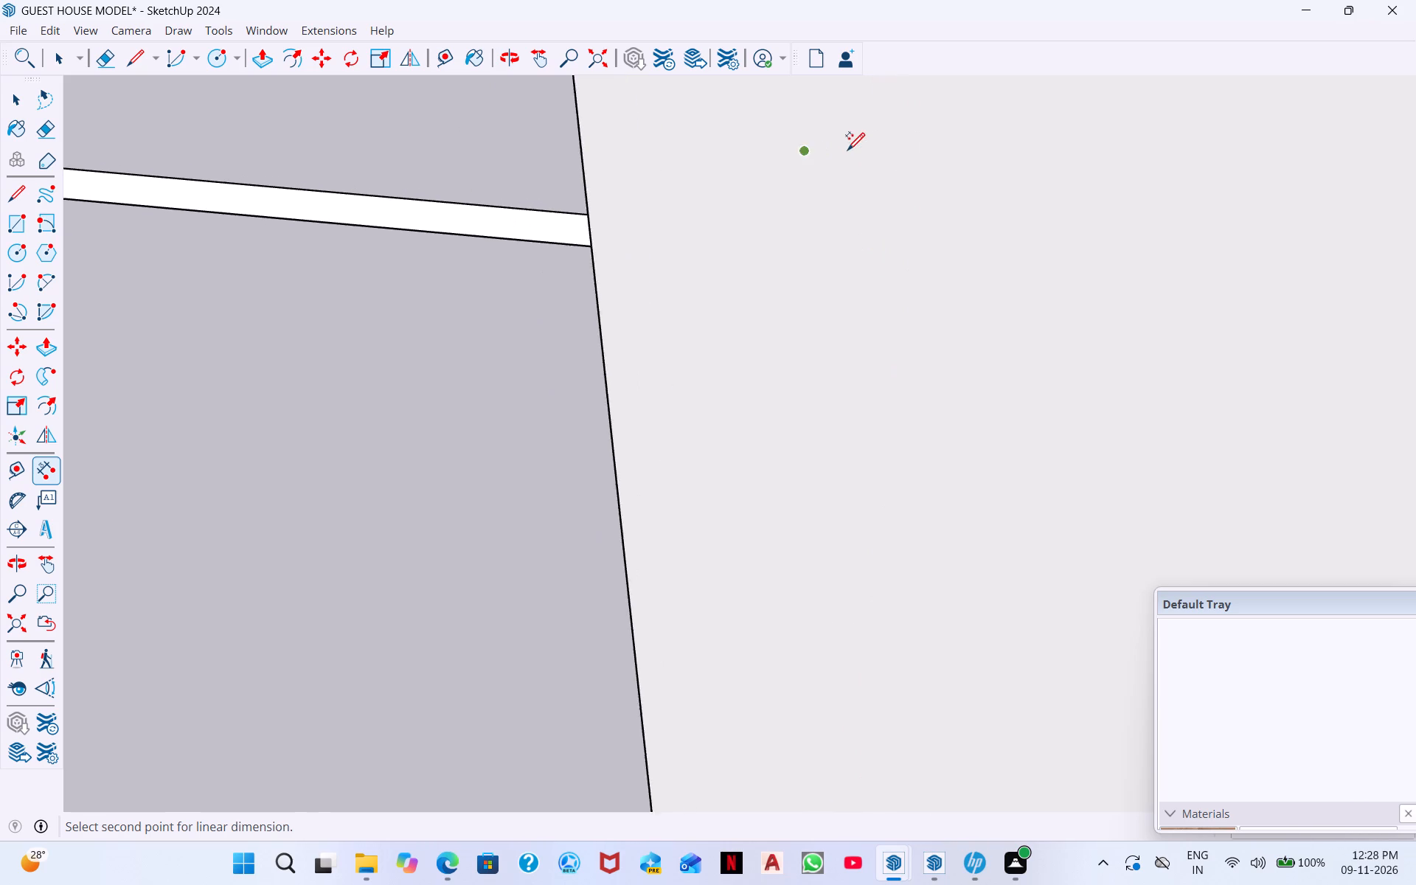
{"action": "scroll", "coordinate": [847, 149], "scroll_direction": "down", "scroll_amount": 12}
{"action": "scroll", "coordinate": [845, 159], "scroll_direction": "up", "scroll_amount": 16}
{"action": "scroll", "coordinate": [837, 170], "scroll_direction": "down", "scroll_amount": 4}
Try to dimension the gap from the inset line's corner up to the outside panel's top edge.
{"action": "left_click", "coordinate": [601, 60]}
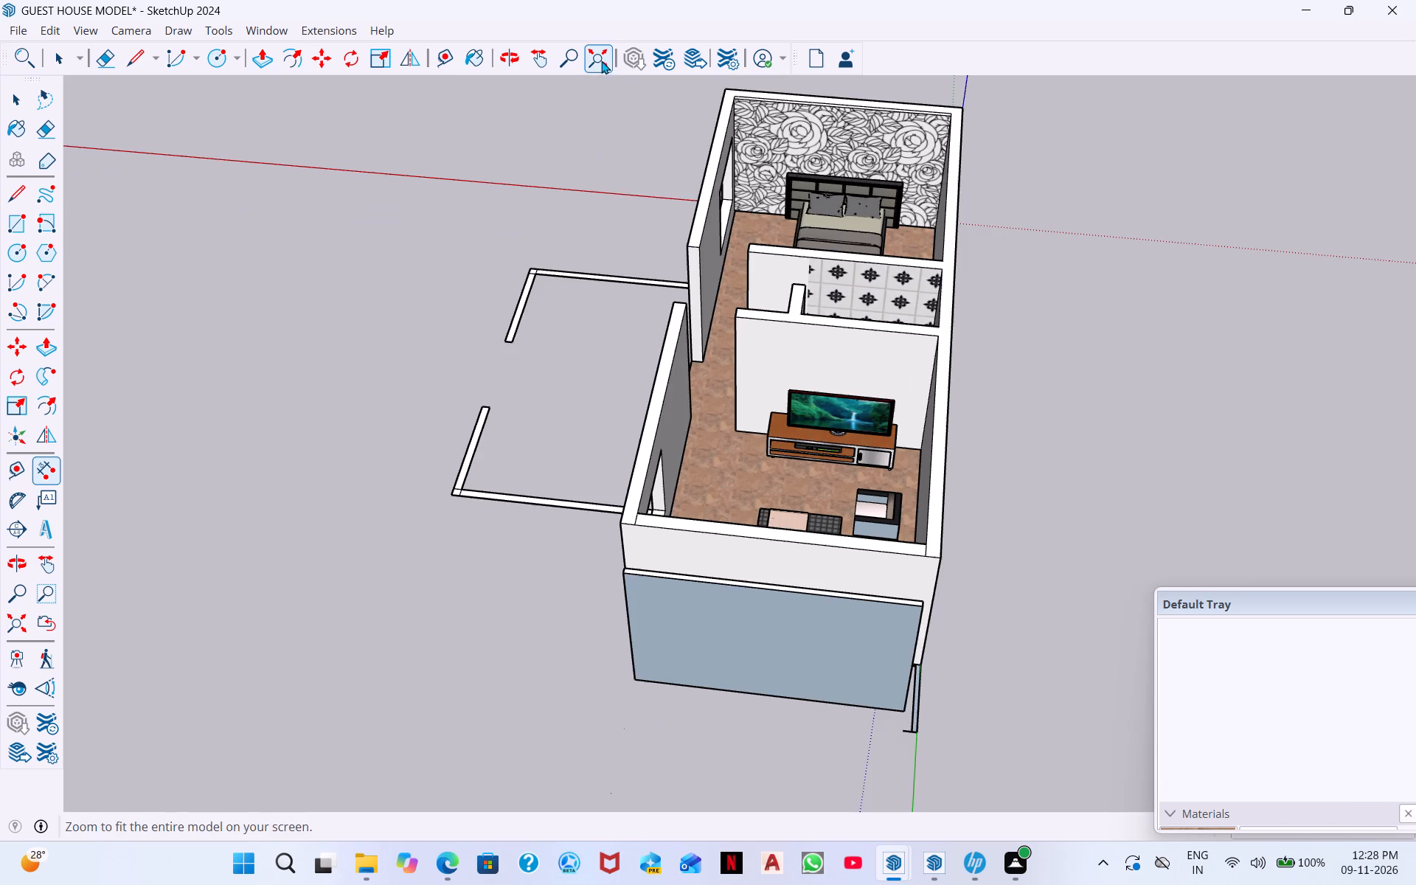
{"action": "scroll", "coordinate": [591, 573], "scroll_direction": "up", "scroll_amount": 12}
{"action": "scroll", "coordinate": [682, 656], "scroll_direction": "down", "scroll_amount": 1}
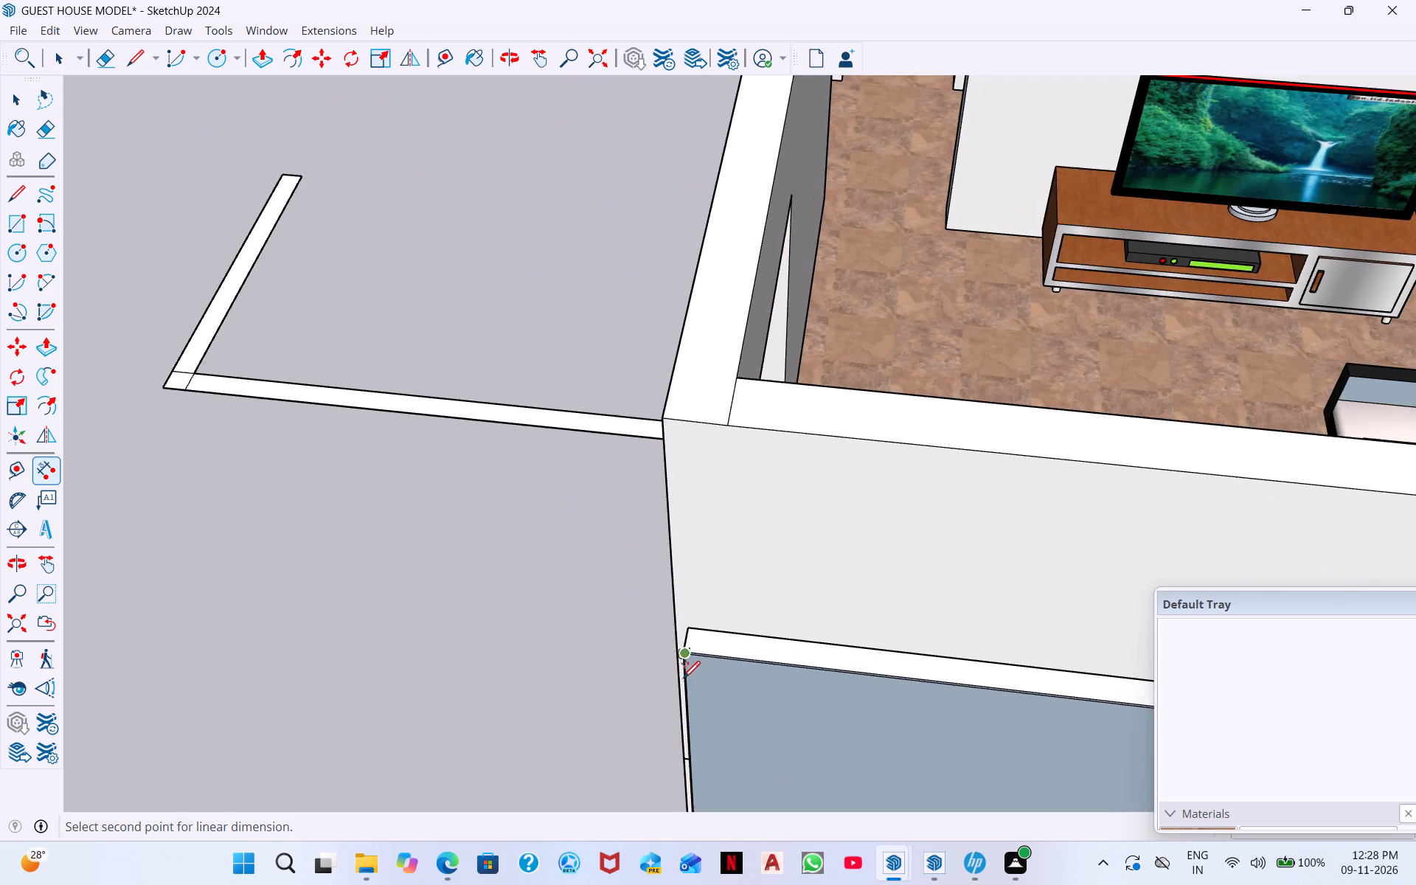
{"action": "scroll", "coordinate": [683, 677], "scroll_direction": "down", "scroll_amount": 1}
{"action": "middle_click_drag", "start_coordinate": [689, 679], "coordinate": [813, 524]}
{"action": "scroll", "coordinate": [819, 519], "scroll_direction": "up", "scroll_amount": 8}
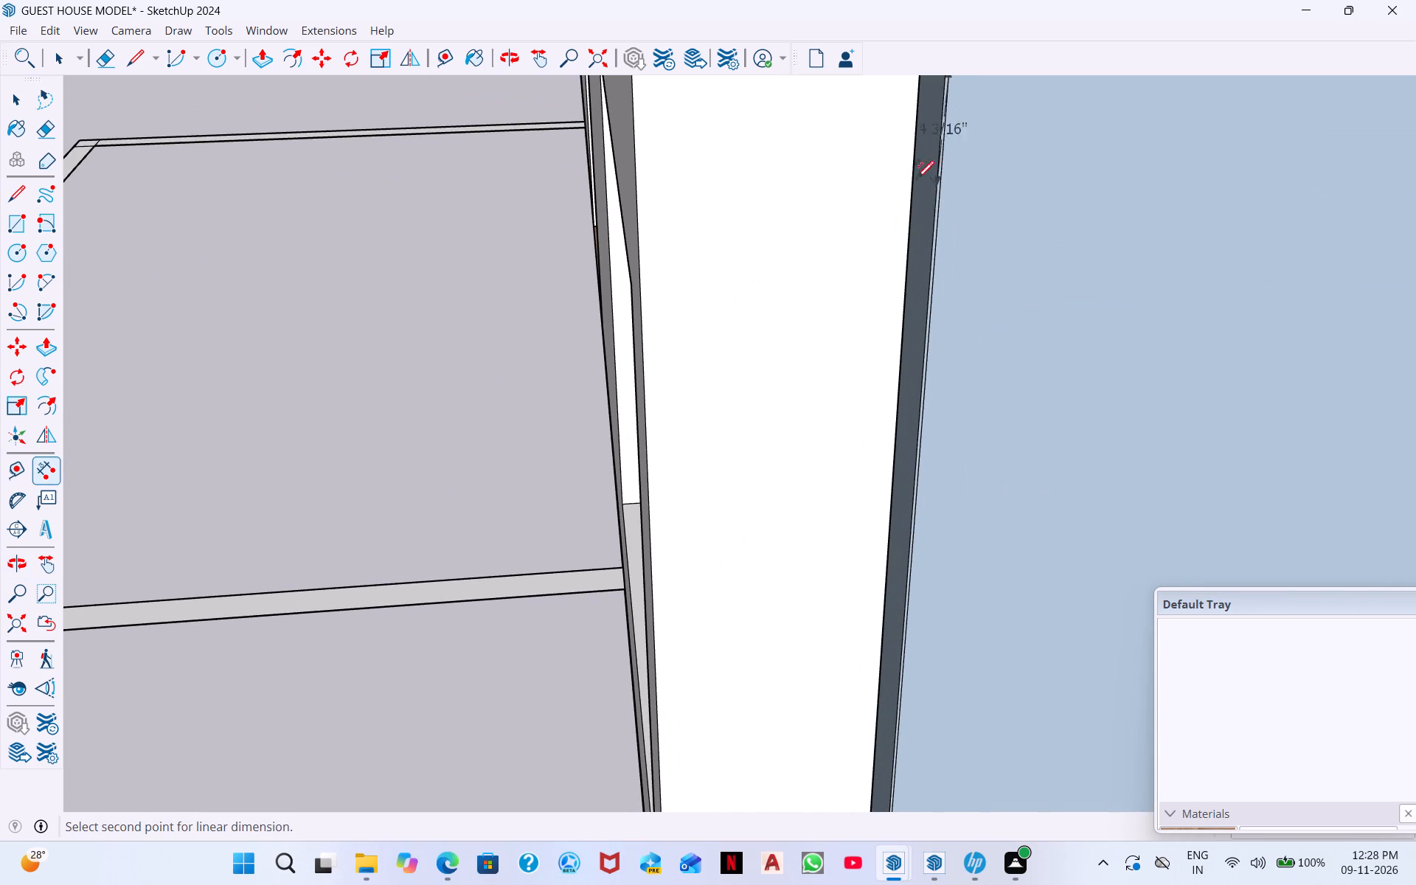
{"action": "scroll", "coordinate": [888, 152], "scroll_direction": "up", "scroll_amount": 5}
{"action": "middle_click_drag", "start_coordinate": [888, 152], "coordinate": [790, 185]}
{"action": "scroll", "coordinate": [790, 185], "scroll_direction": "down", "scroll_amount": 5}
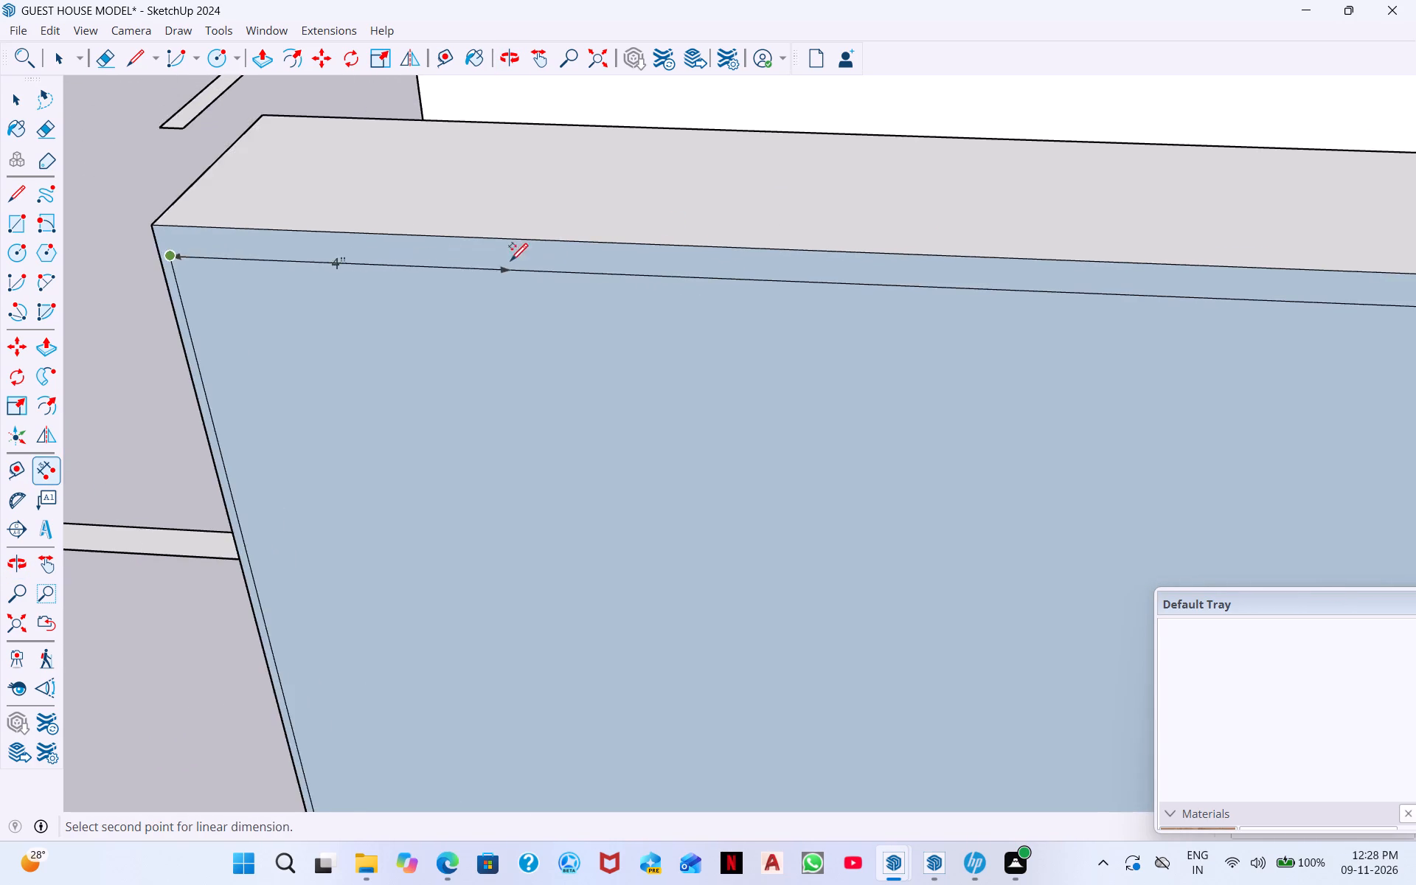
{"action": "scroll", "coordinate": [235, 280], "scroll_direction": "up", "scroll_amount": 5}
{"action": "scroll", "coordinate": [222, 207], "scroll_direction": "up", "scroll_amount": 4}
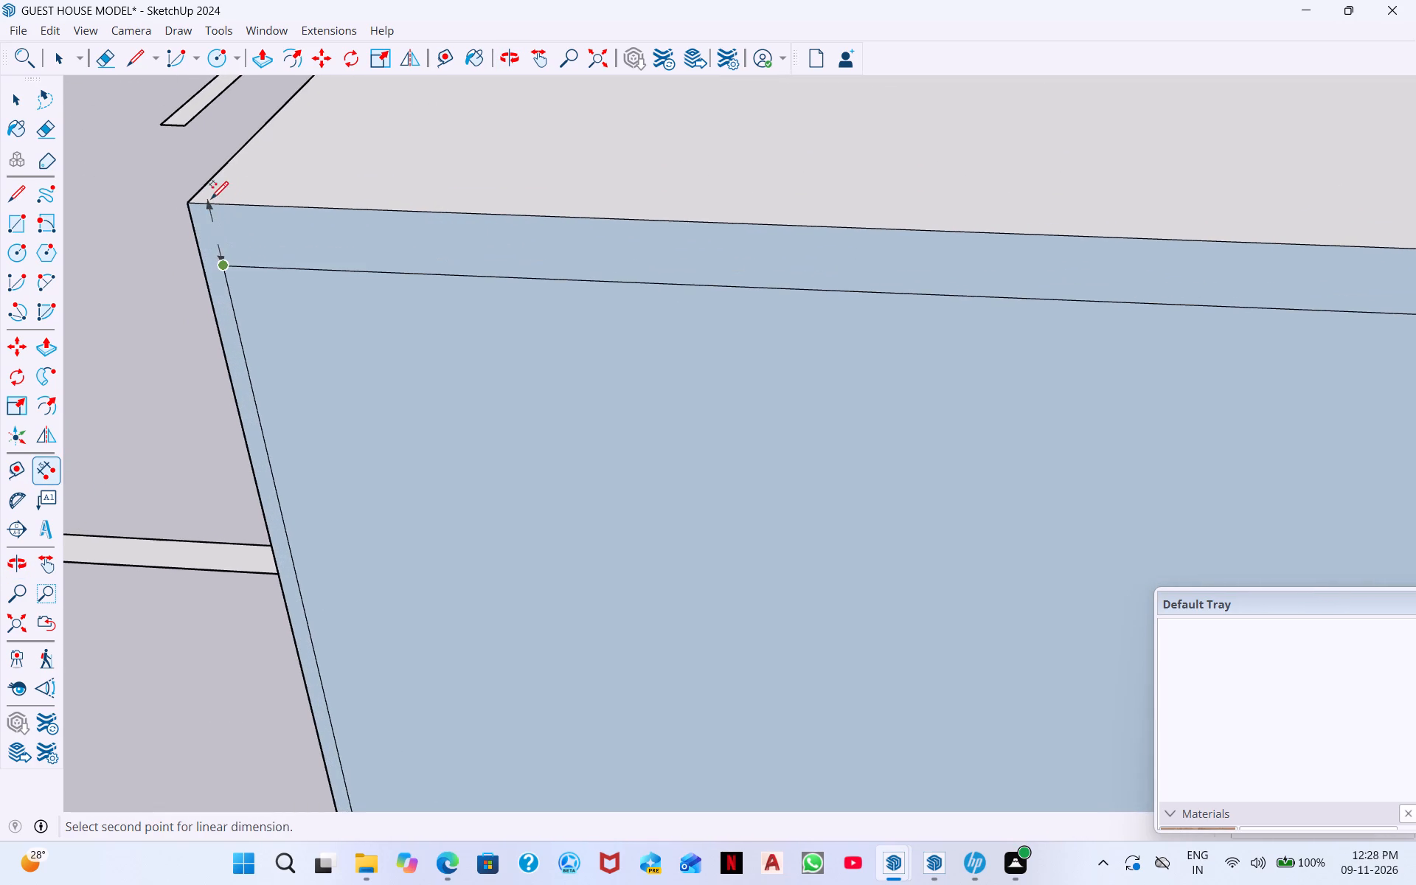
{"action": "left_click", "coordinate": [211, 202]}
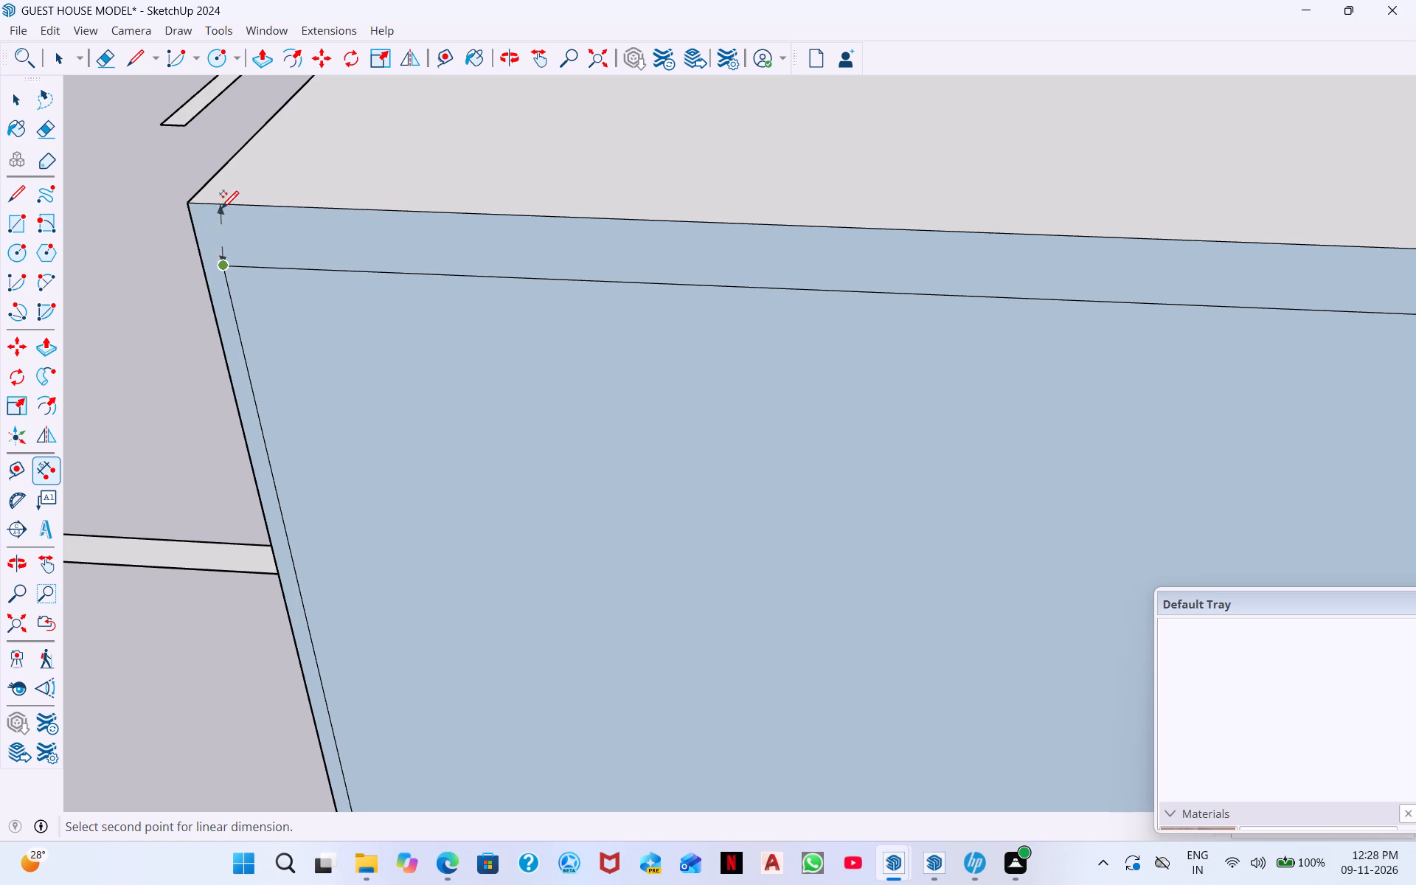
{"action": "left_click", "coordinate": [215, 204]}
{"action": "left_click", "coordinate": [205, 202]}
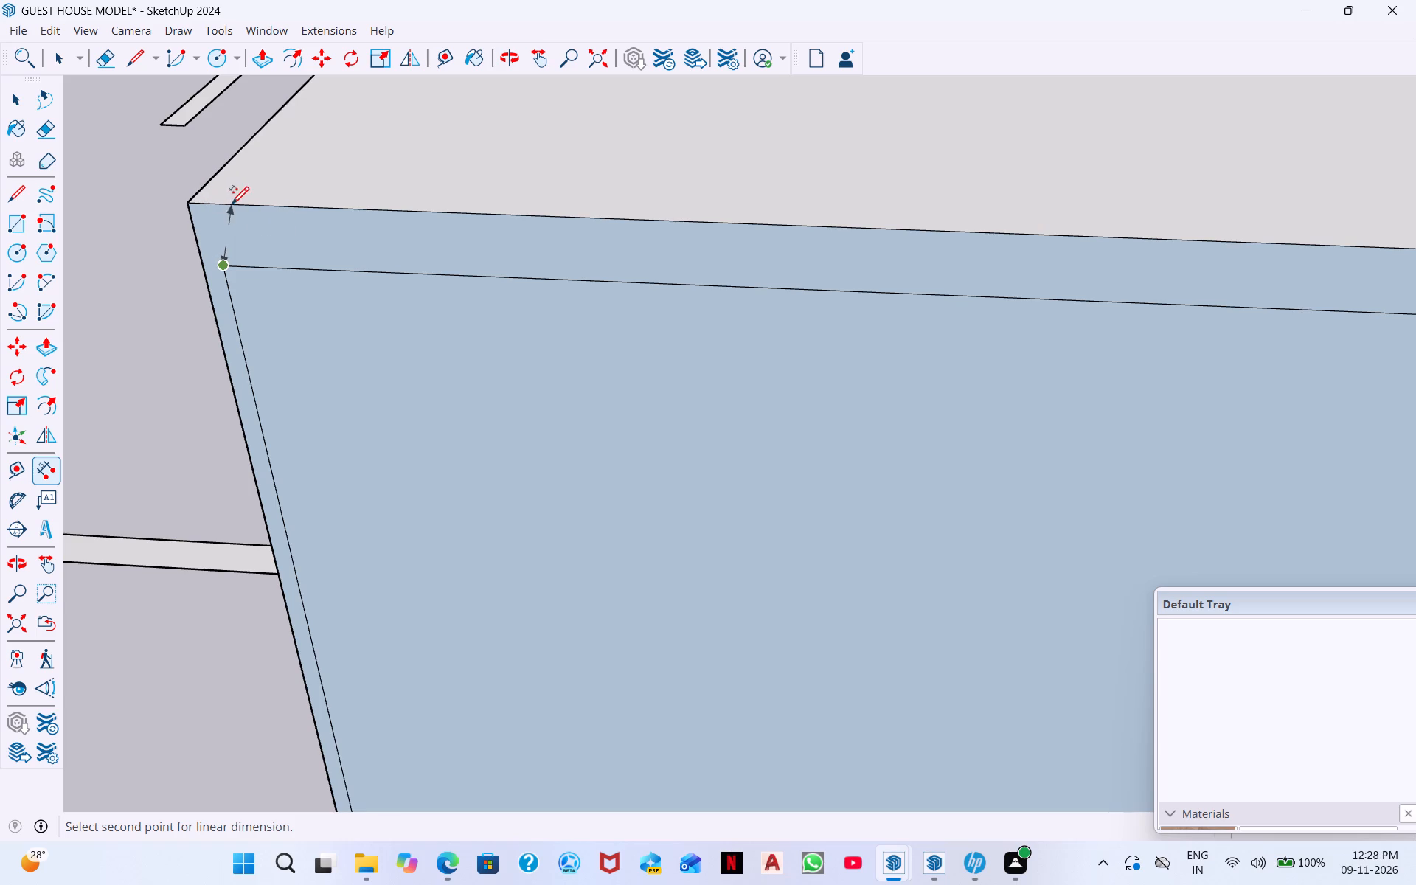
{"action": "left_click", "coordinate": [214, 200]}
Move the Default Tray up so that it no longer covers the measurements box.
{"action": "left_click_drag", "start_coordinate": [1223, 600], "coordinate": [1225, 434]}
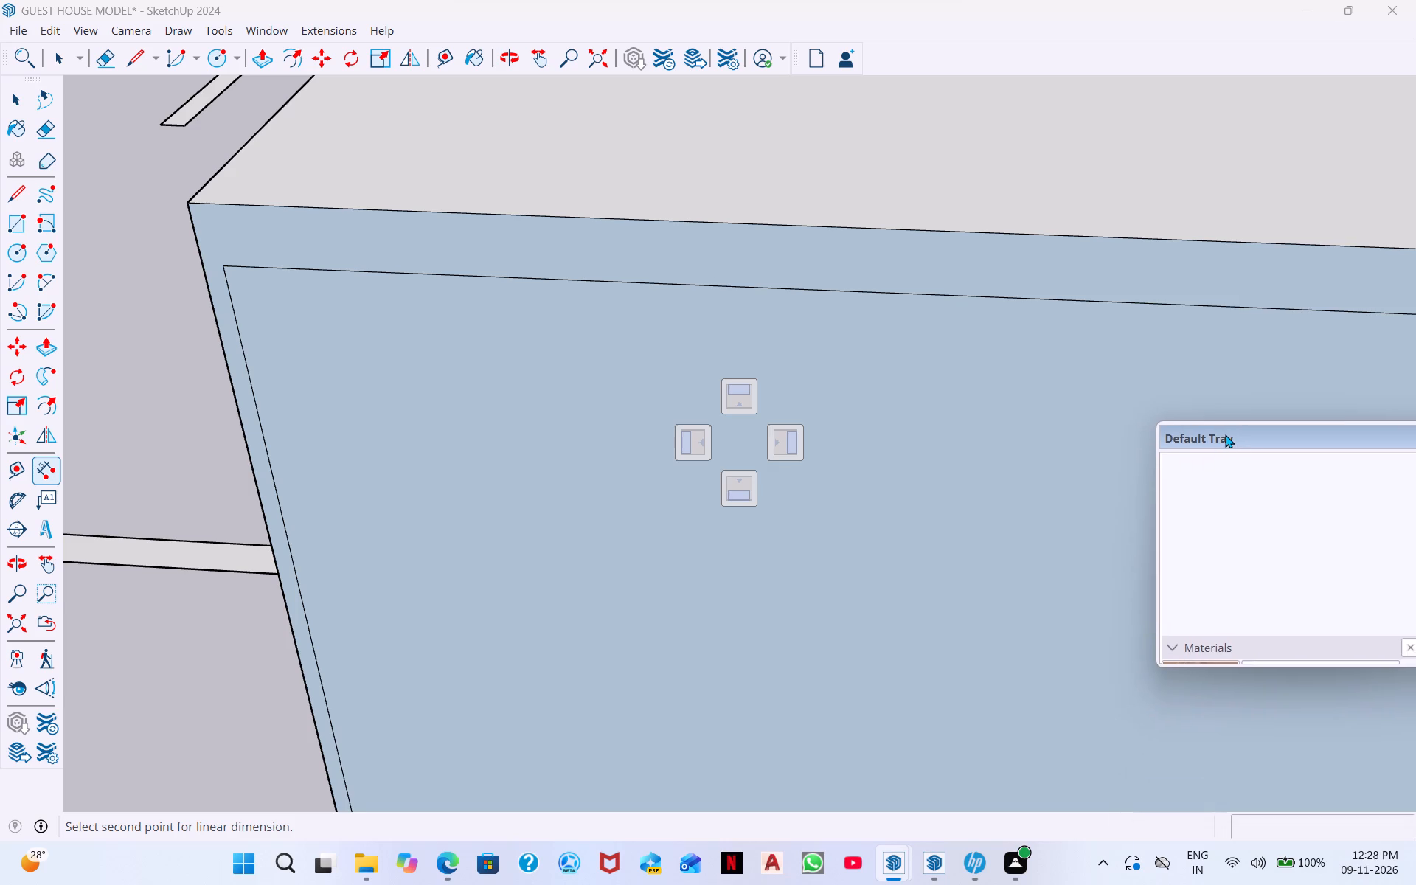
{"action": "left_click_drag", "start_coordinate": [1225, 434], "coordinate": [1202, 119]}
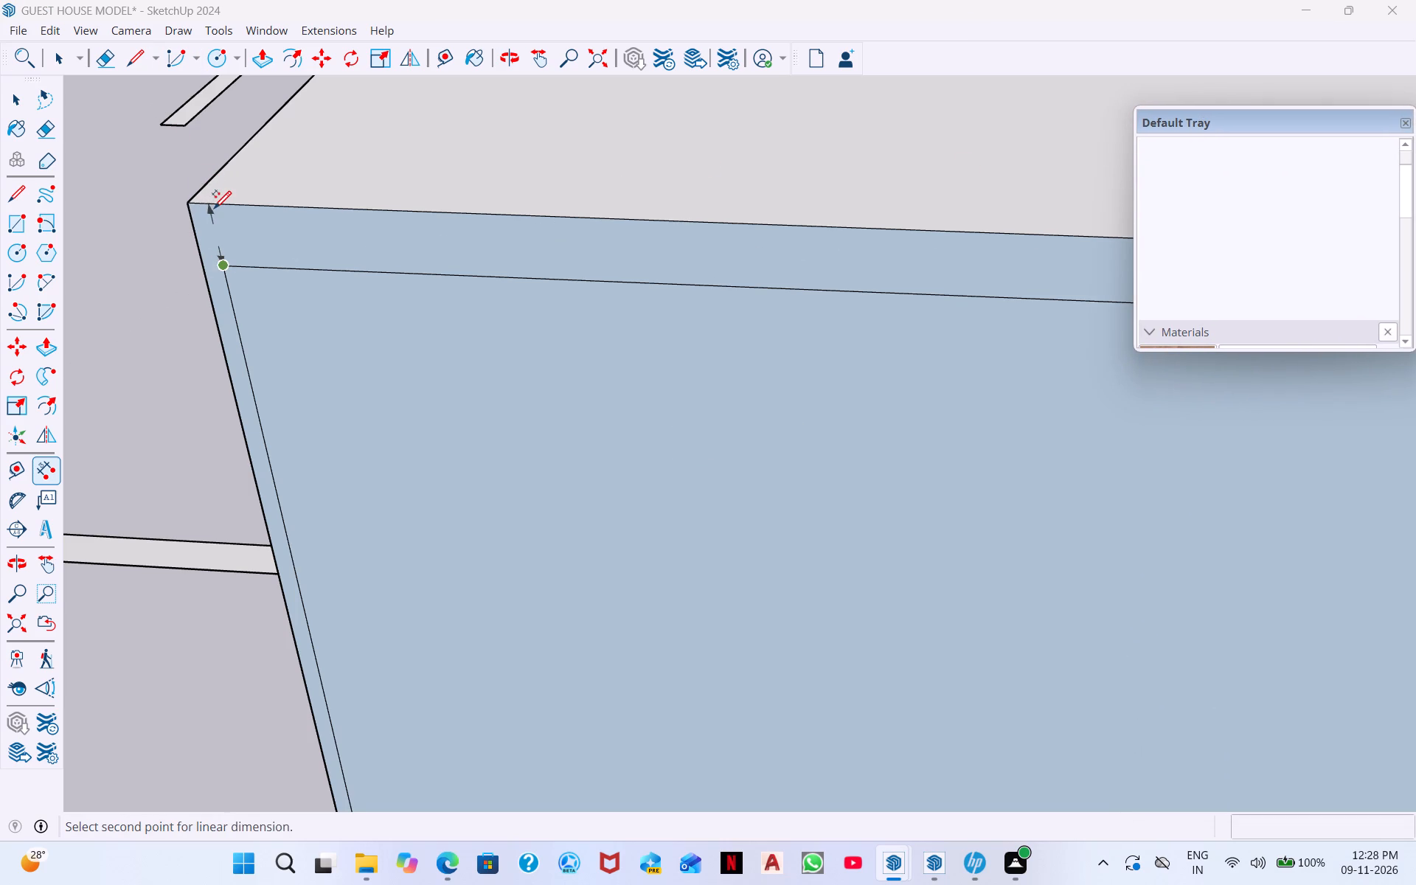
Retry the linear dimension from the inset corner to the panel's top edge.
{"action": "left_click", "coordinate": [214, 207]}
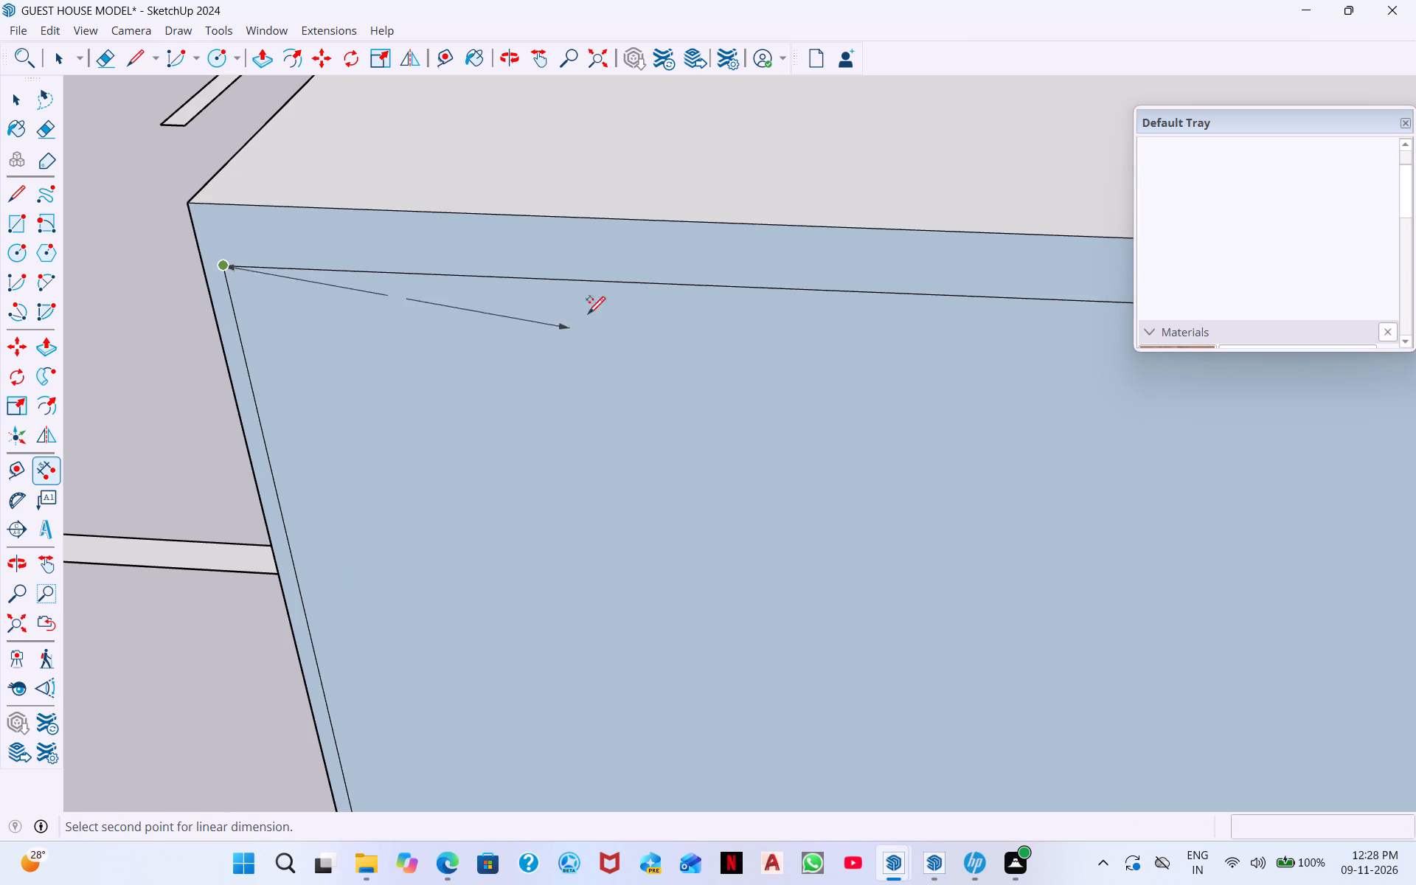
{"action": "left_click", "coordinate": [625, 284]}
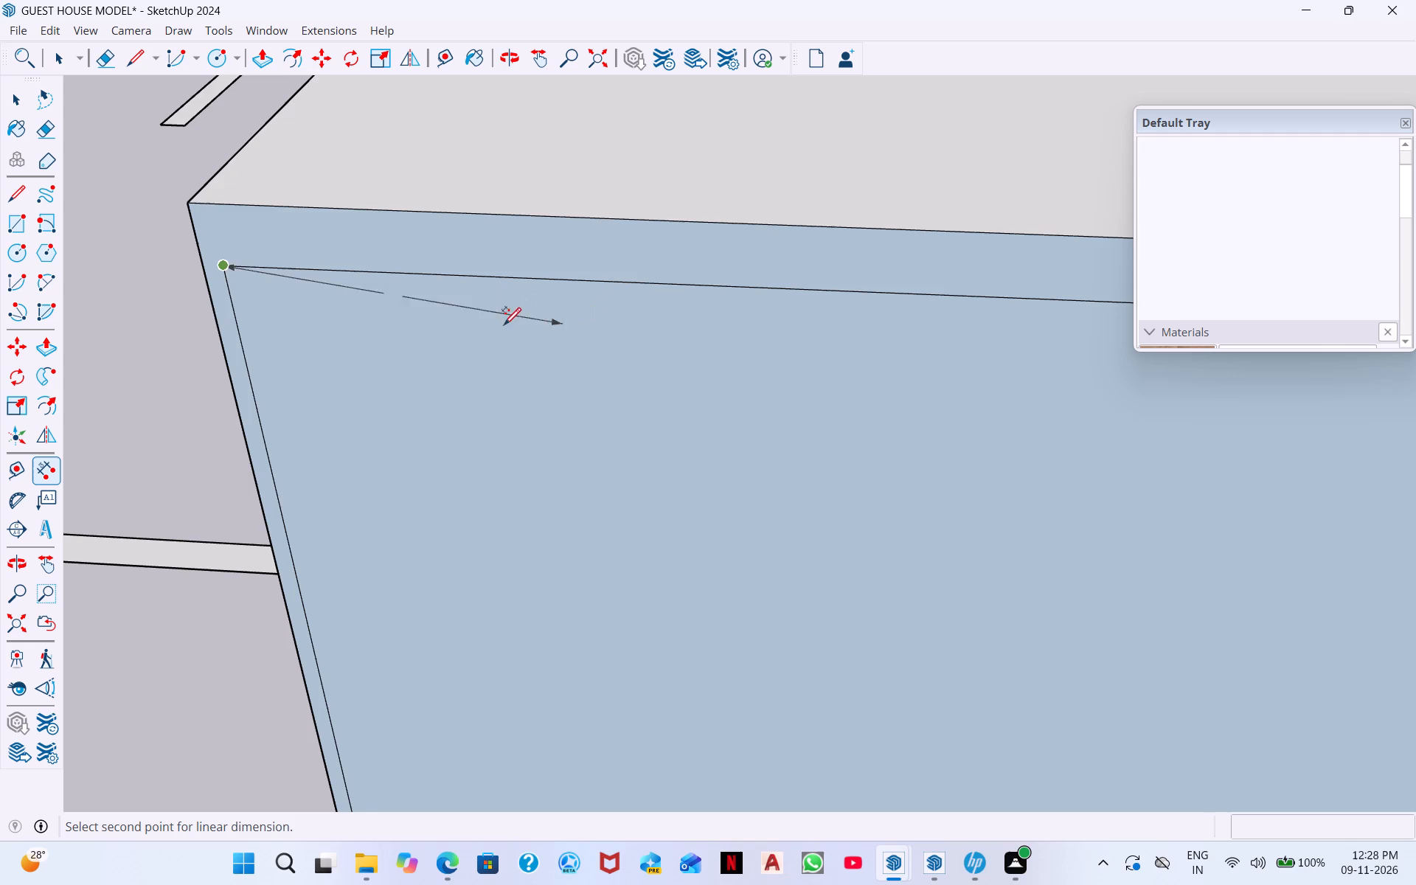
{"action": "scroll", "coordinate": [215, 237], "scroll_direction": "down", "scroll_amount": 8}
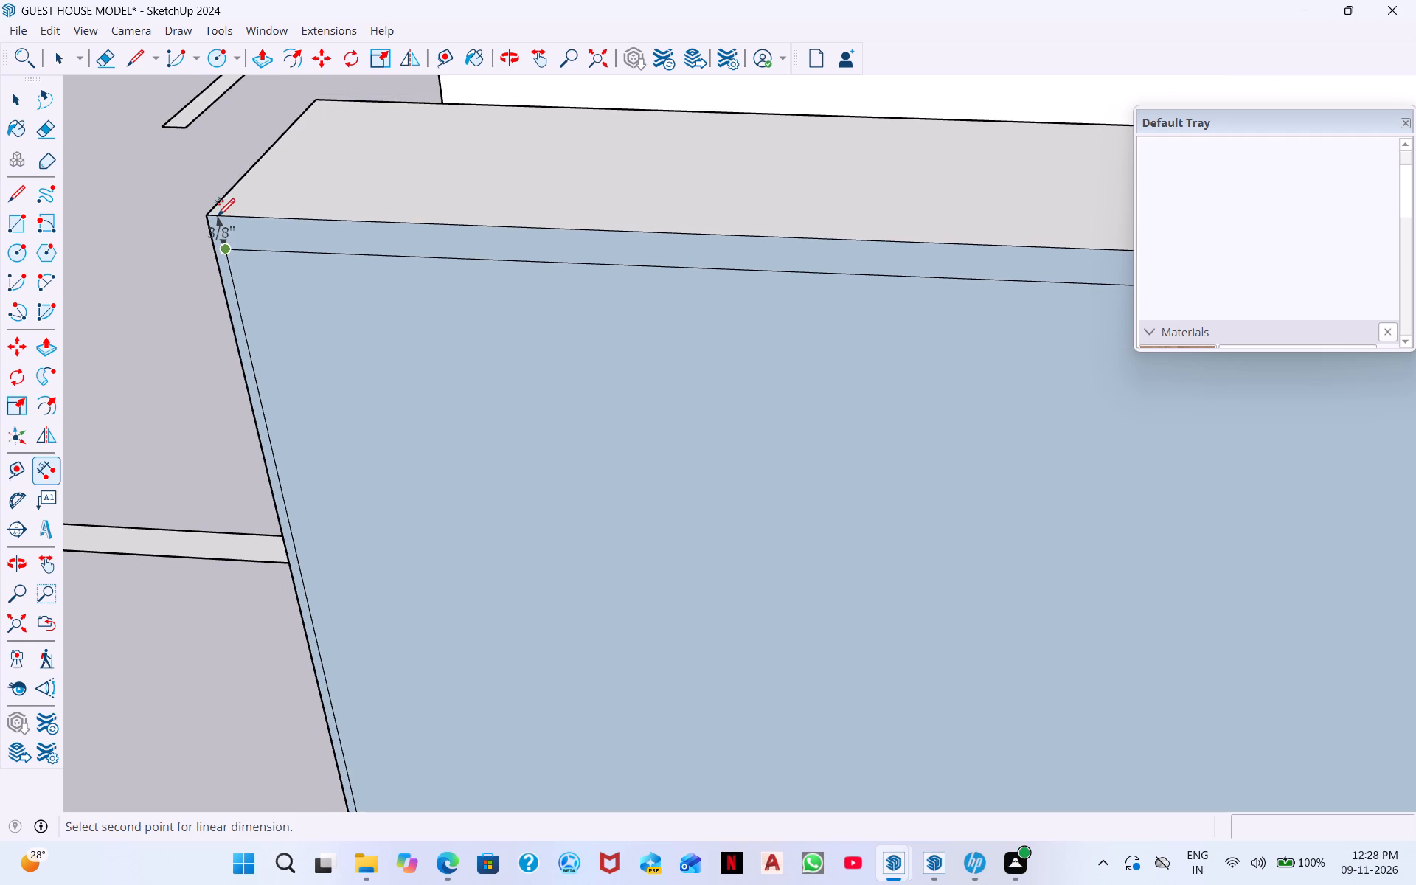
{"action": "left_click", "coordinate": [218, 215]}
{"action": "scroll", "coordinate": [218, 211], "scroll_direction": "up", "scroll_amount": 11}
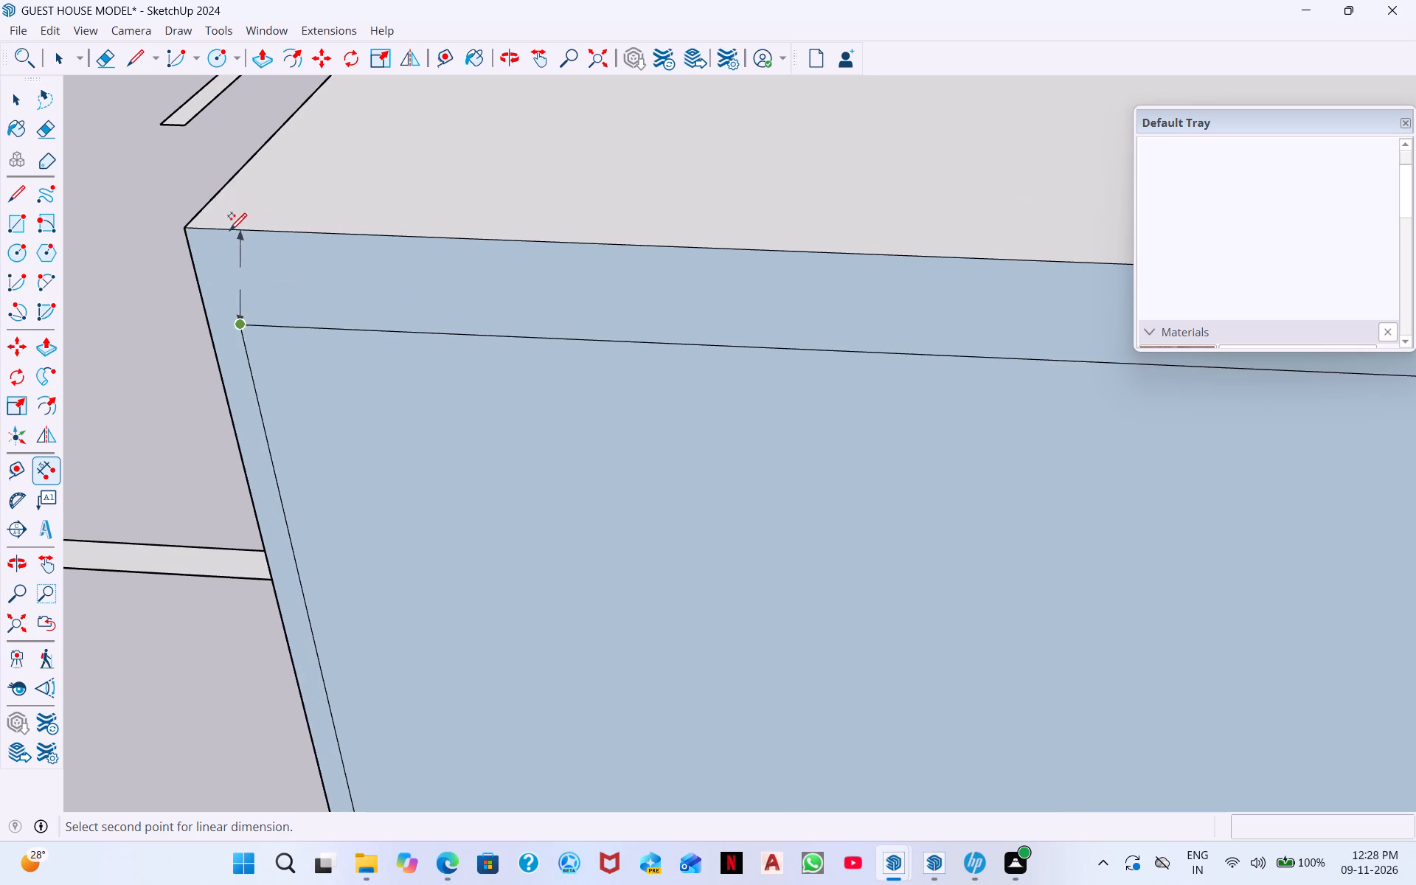
Examine the panel's inset top corner, end face and top edge from several angles, and leave the Dimension command.
{"action": "middle_click_drag", "start_coordinate": [222, 246], "coordinate": [584, 120]}
{"action": "scroll", "coordinate": [231, 329], "scroll_direction": "down", "scroll_amount": 1}
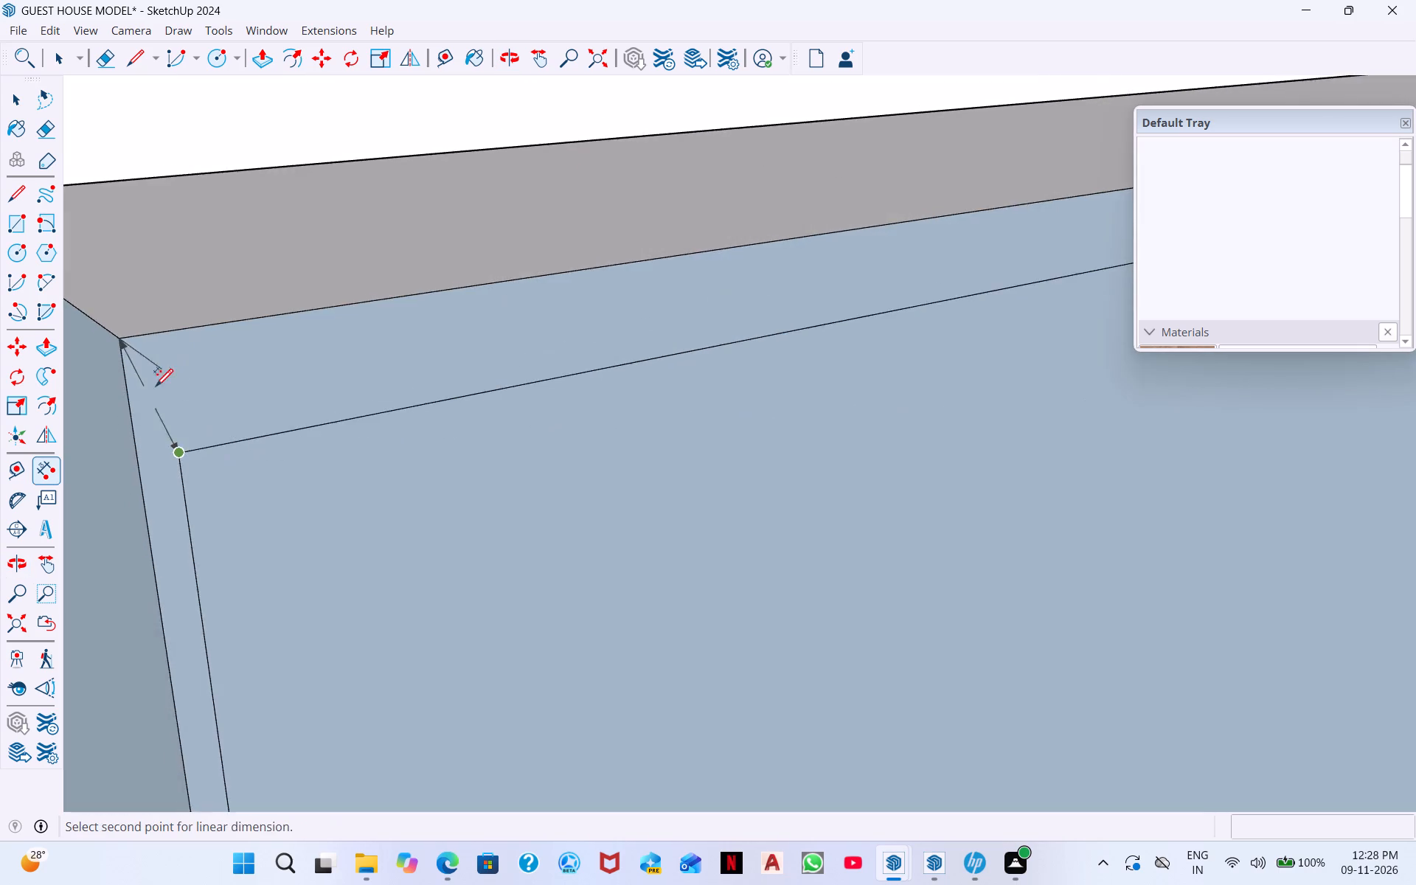
{"action": "middle_click_drag", "start_coordinate": [156, 385], "coordinate": [358, 244]}
{"action": "scroll", "coordinate": [49, 403], "scroll_direction": "down", "scroll_amount": 1}
{"action": "middle_click_drag", "start_coordinate": [52, 400], "coordinate": [281, 291]}
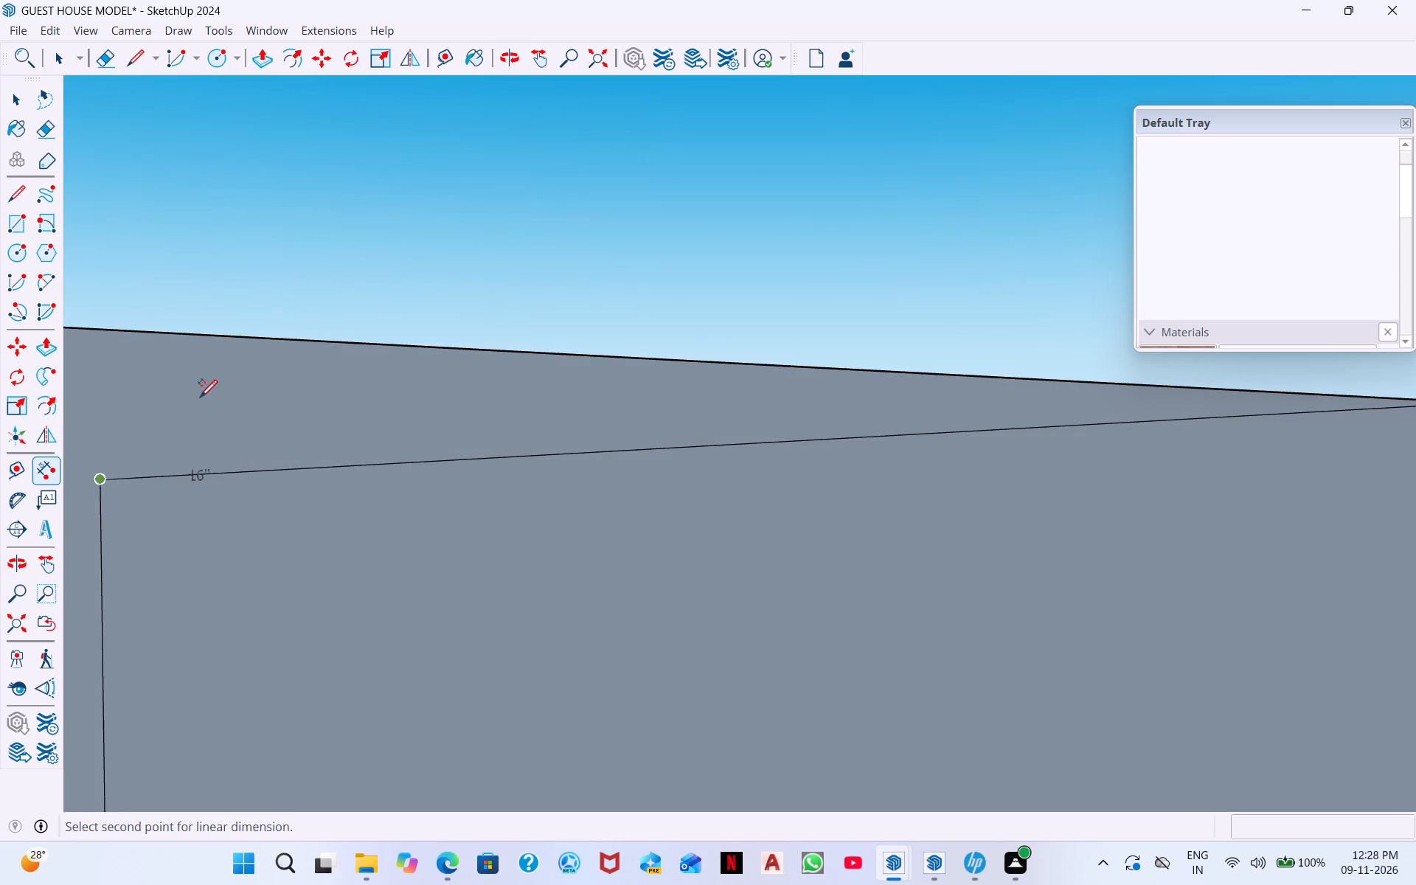
{"action": "scroll", "coordinate": [202, 389], "scroll_direction": "down", "scroll_amount": 9}
{"action": "middle_click_drag", "start_coordinate": [167, 426], "coordinate": [305, 376]}
{"action": "scroll", "coordinate": [86, 434], "scroll_direction": "down", "scroll_amount": 5}
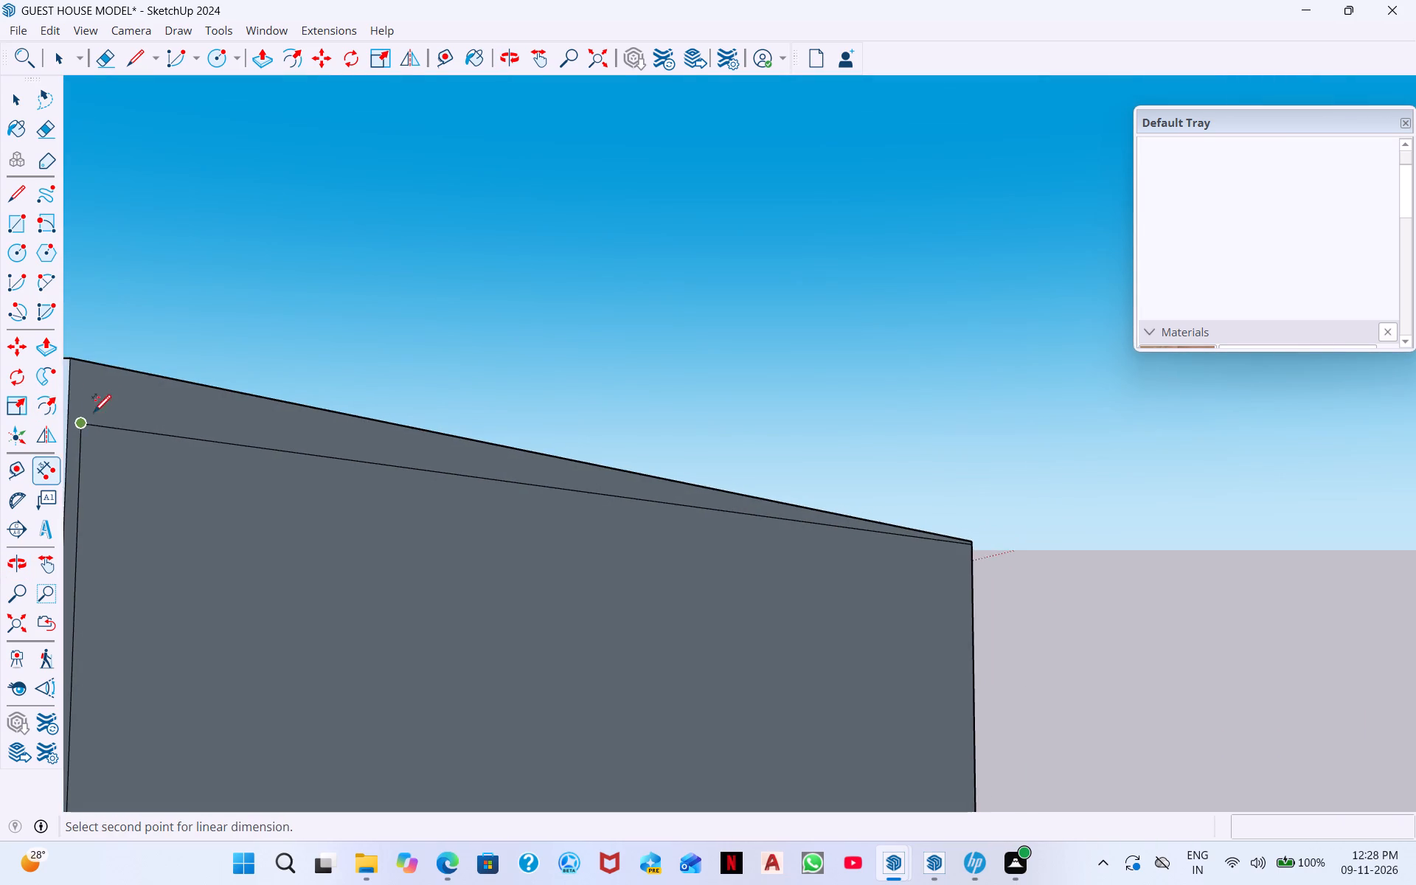
{"action": "scroll", "coordinate": [94, 411], "scroll_direction": "down", "scroll_amount": 2}
{"action": "scroll", "coordinate": [103, 416], "scroll_direction": "up", "scroll_amount": 10}
{"action": "scroll", "coordinate": [235, 488], "scroll_direction": "down", "scroll_amount": 4}
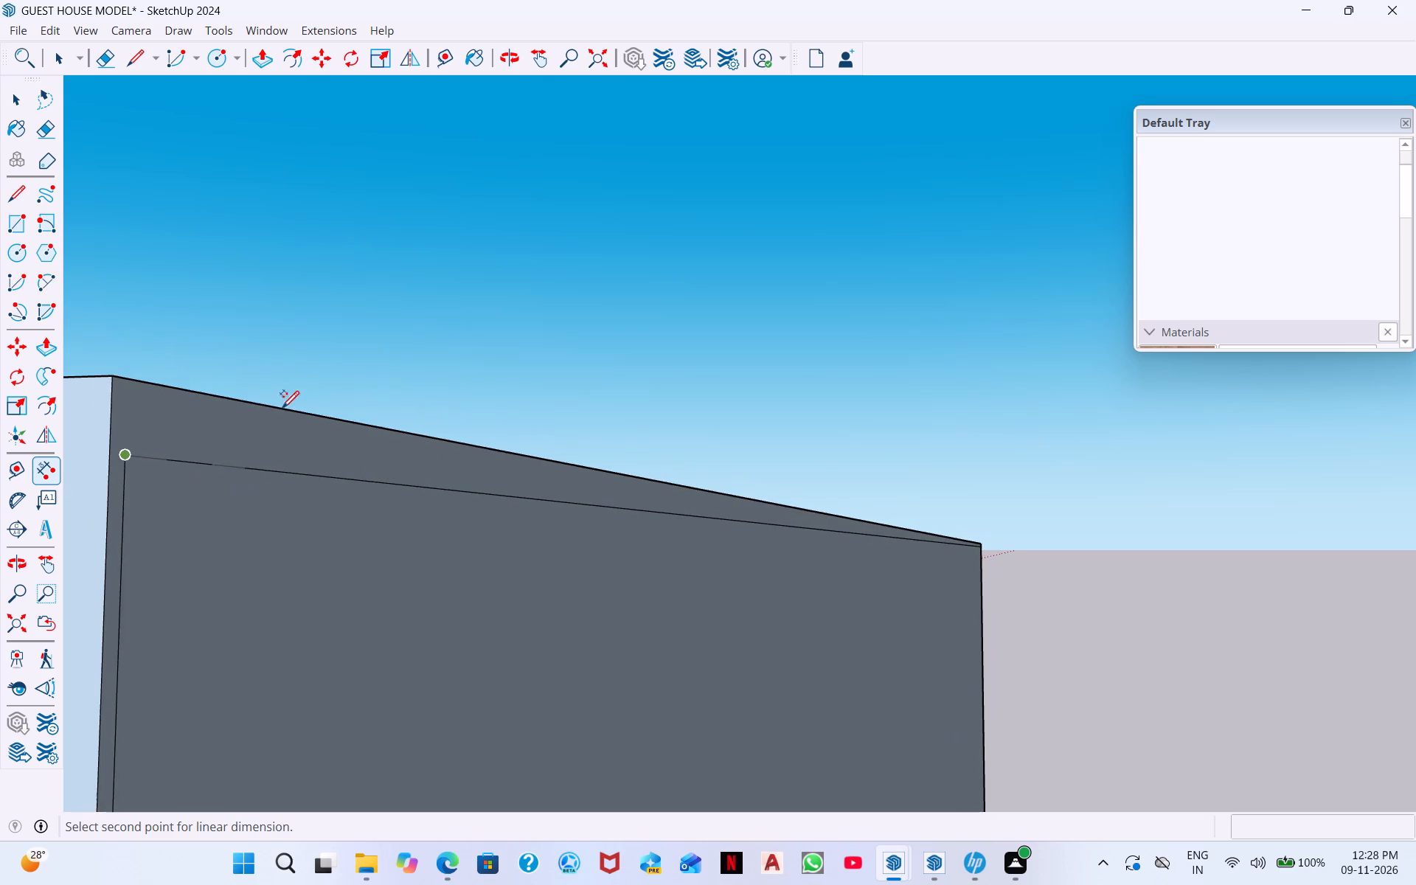
{"action": "scroll", "coordinate": [353, 351], "scroll_direction": "down", "scroll_amount": 4}
{"action": "middle_click_drag", "start_coordinate": [541, 447], "coordinate": [341, 471]}
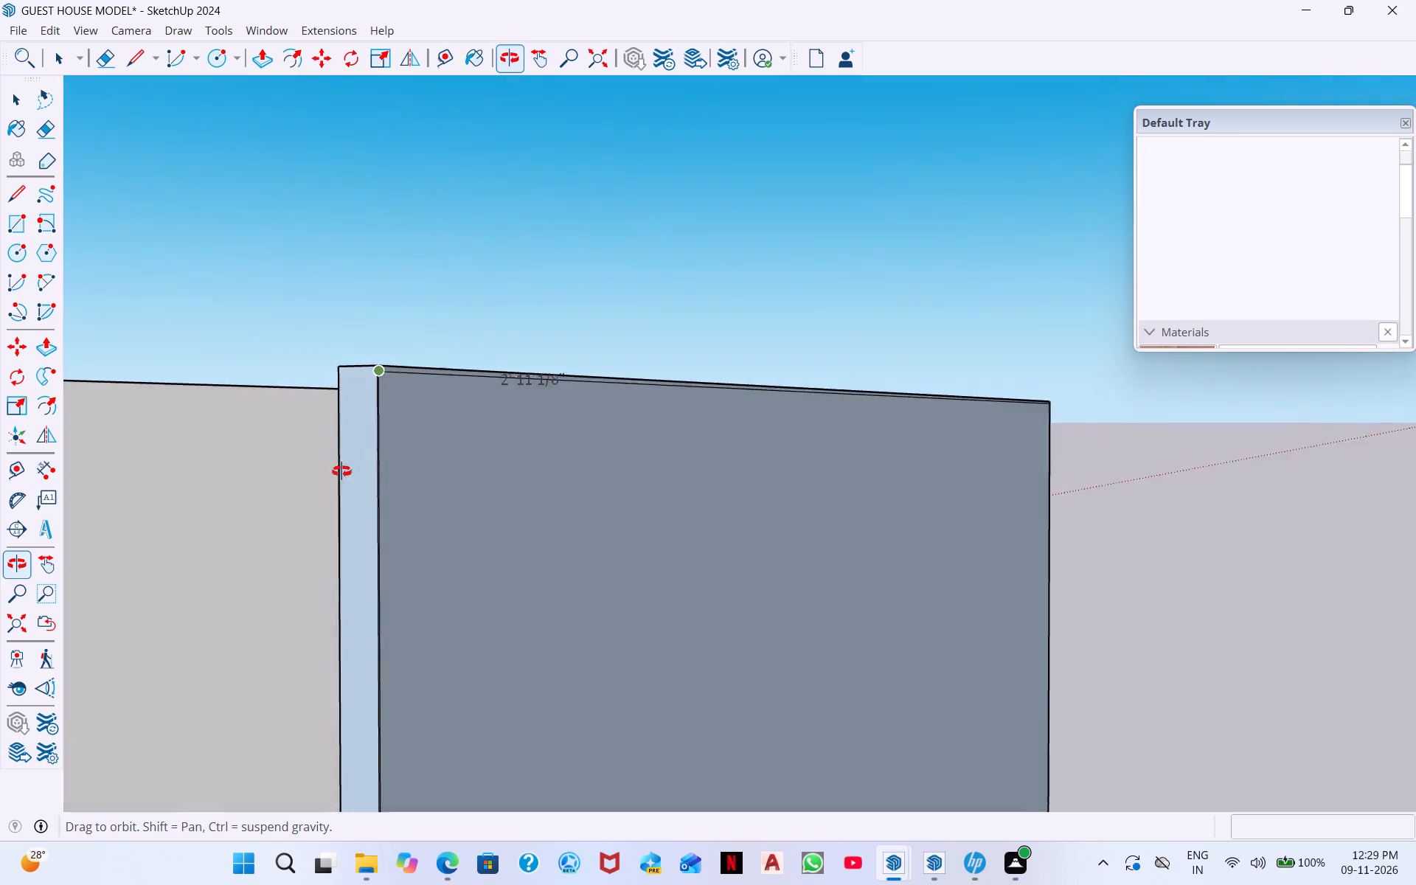
{"action": "middle_click_drag", "start_coordinate": [341, 471], "coordinate": [582, 528]}
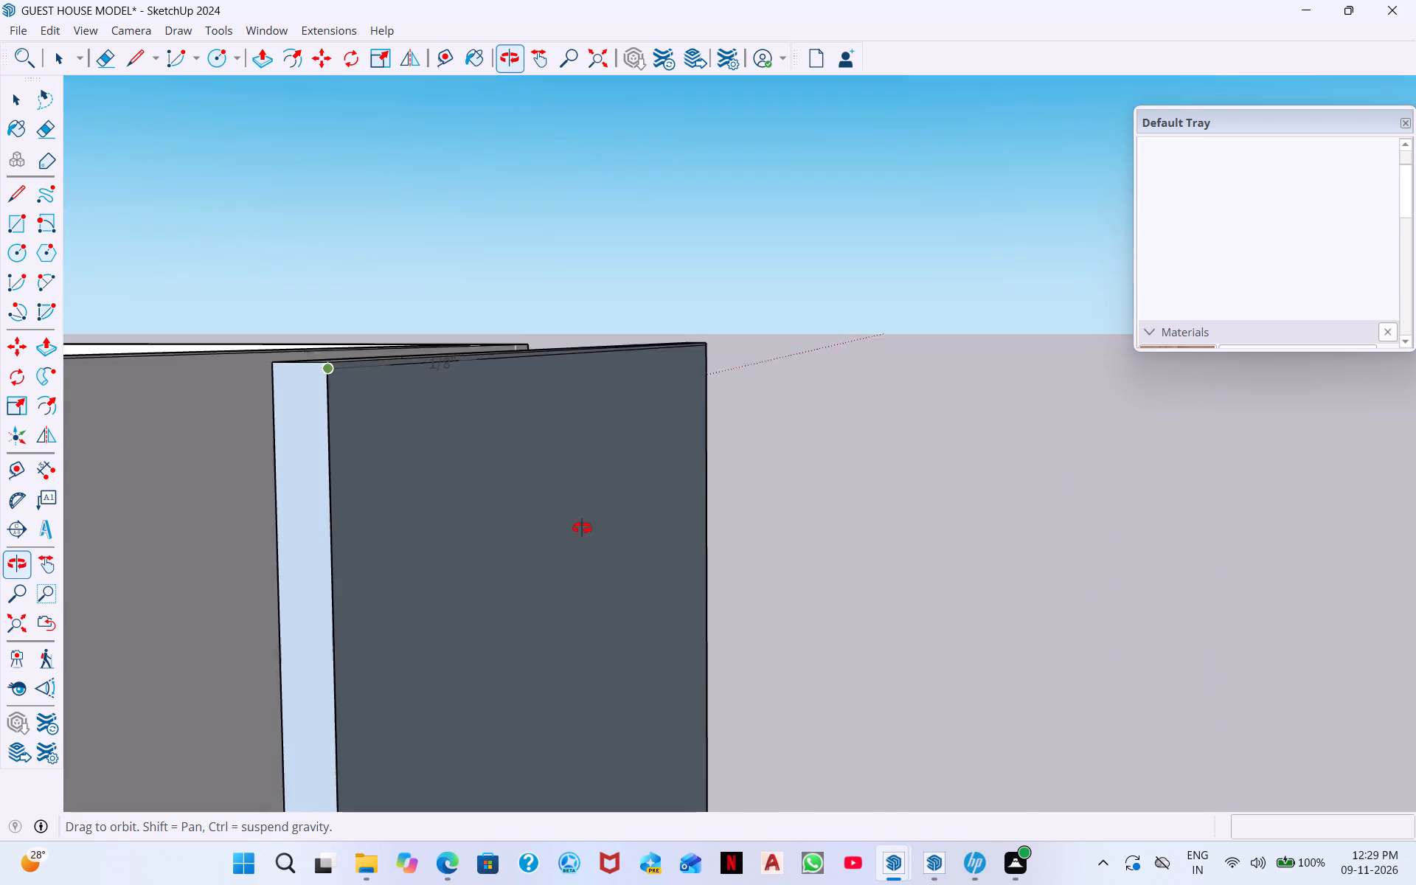
{"action": "middle_click_drag", "start_coordinate": [582, 528], "coordinate": [428, 486]}
{"action": "key", "text": "space"}
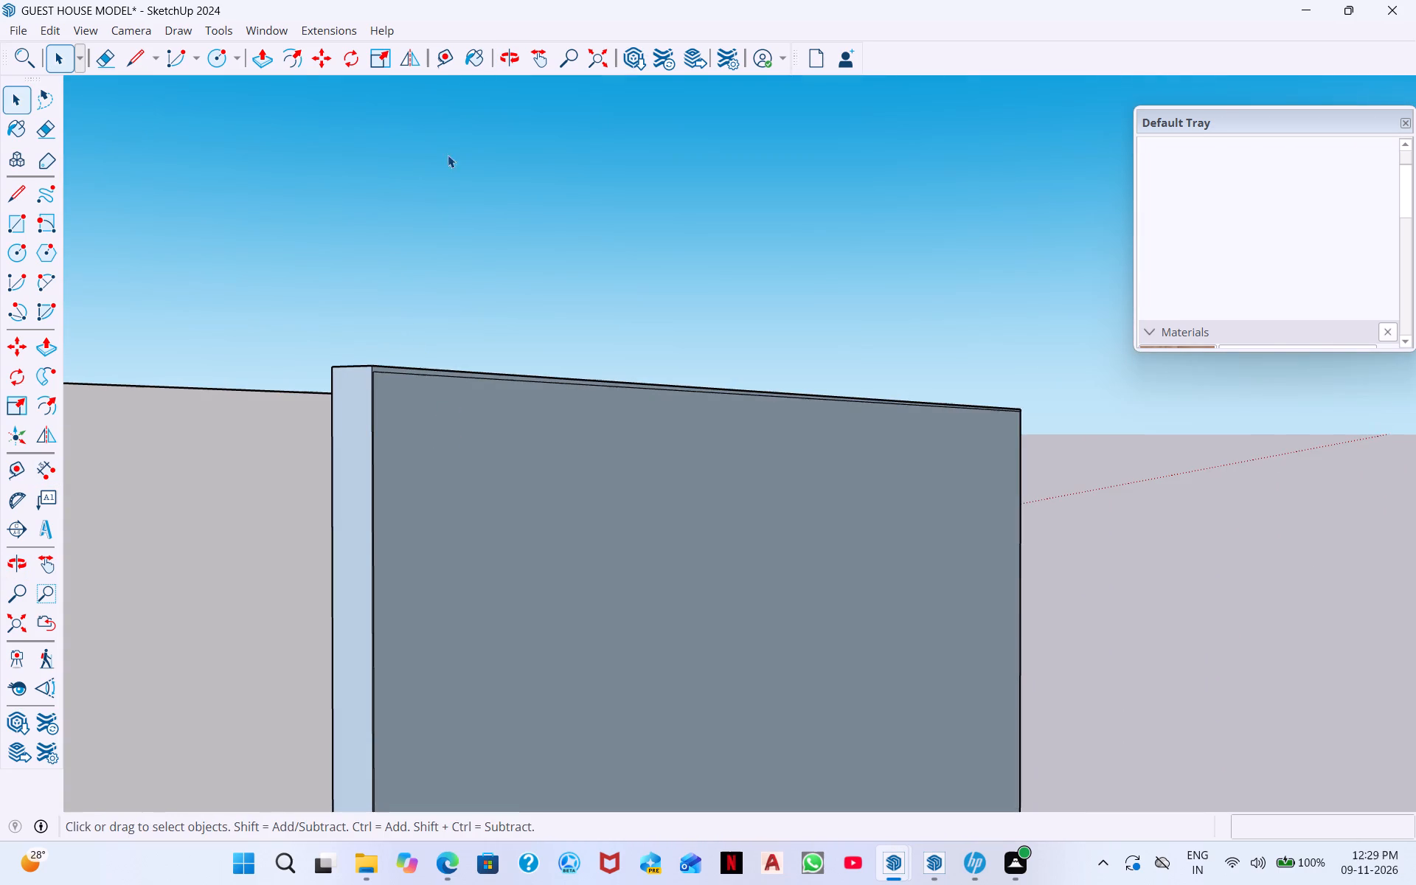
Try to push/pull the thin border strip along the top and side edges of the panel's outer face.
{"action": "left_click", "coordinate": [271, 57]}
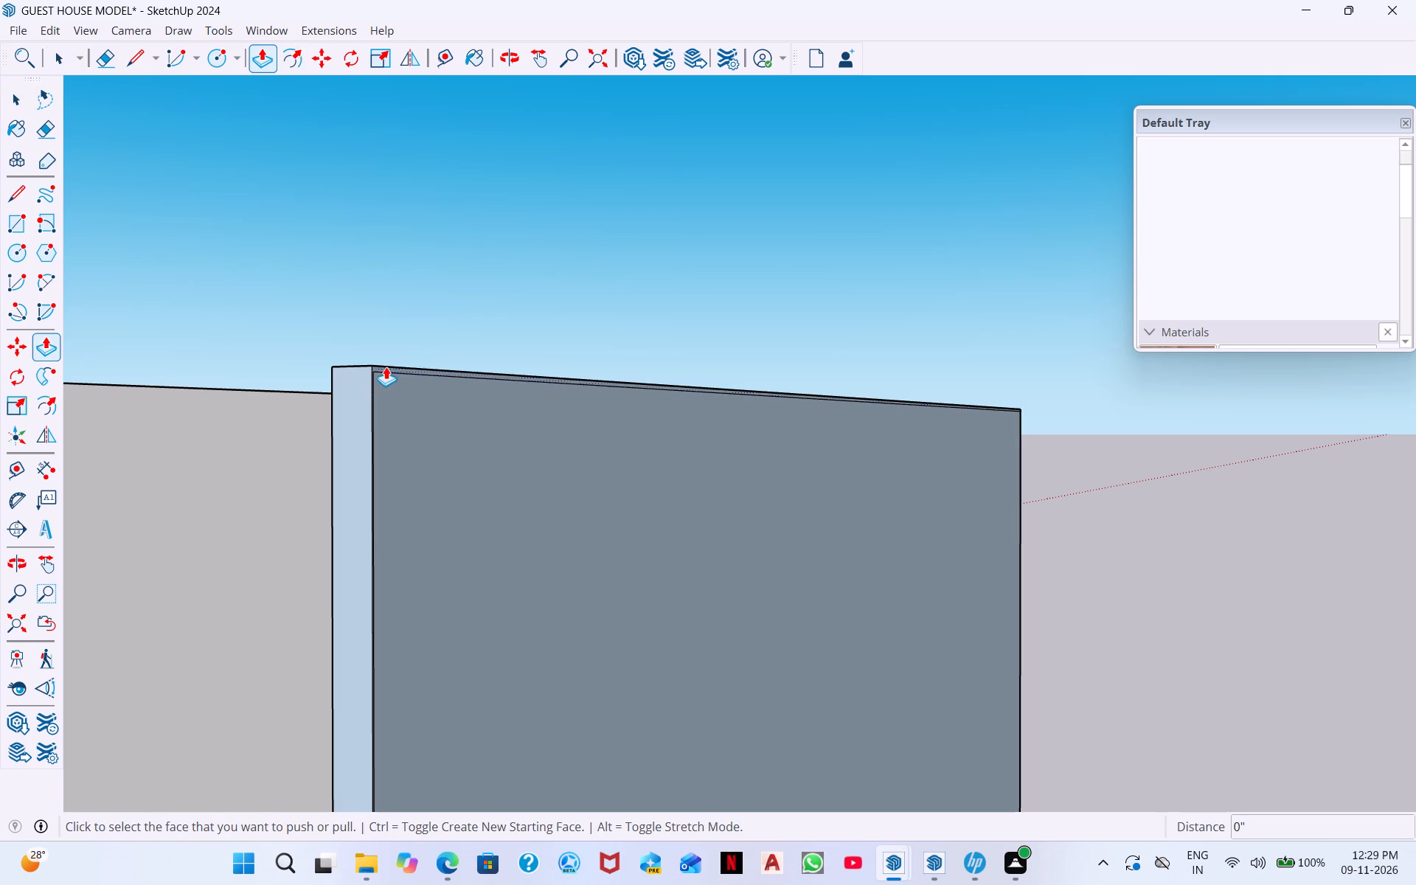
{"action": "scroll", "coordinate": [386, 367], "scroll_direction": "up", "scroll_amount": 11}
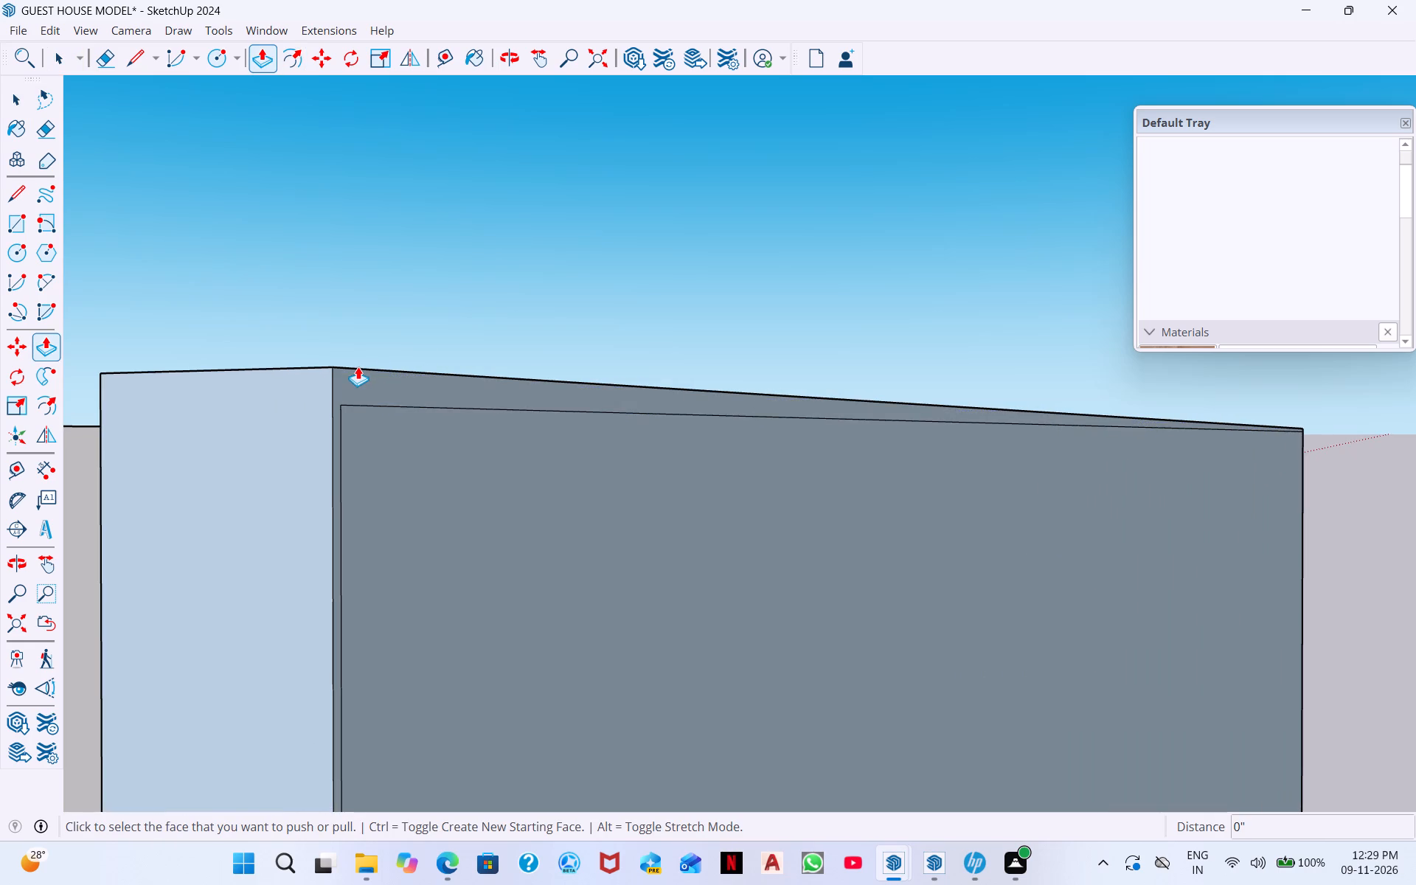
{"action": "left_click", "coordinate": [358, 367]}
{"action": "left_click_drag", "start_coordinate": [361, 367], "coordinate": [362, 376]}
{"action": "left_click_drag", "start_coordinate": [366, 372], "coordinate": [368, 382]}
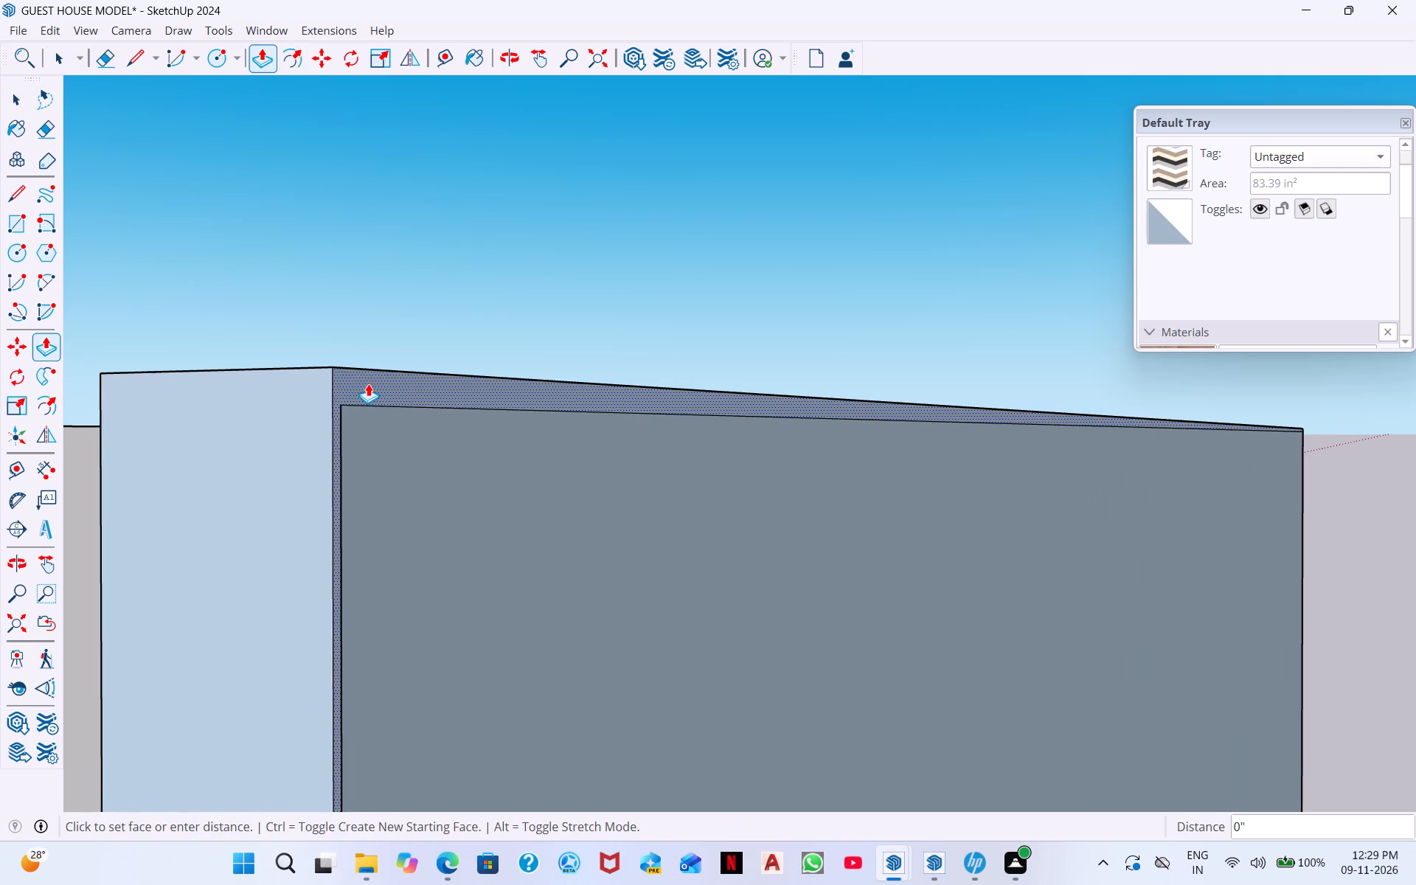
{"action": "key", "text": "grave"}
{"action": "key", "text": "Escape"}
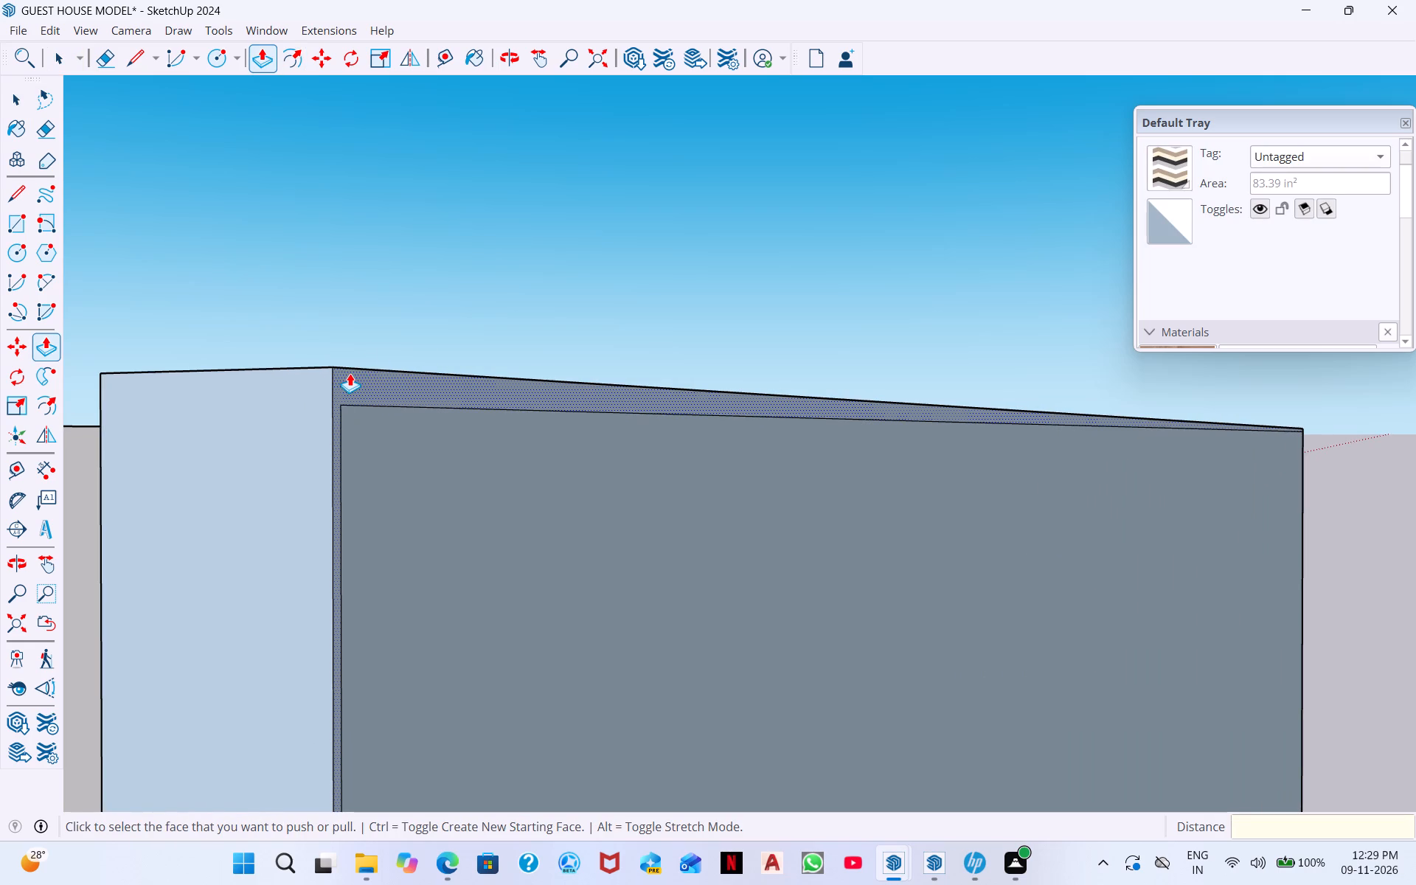
Examine the panel's border strip, end face and top face from several angles, together with the gap to the house.
{"action": "middle_click_drag", "start_coordinate": [360, 347], "coordinate": [351, 407]}
{"action": "scroll", "coordinate": [395, 343], "scroll_direction": "down", "scroll_amount": 2}
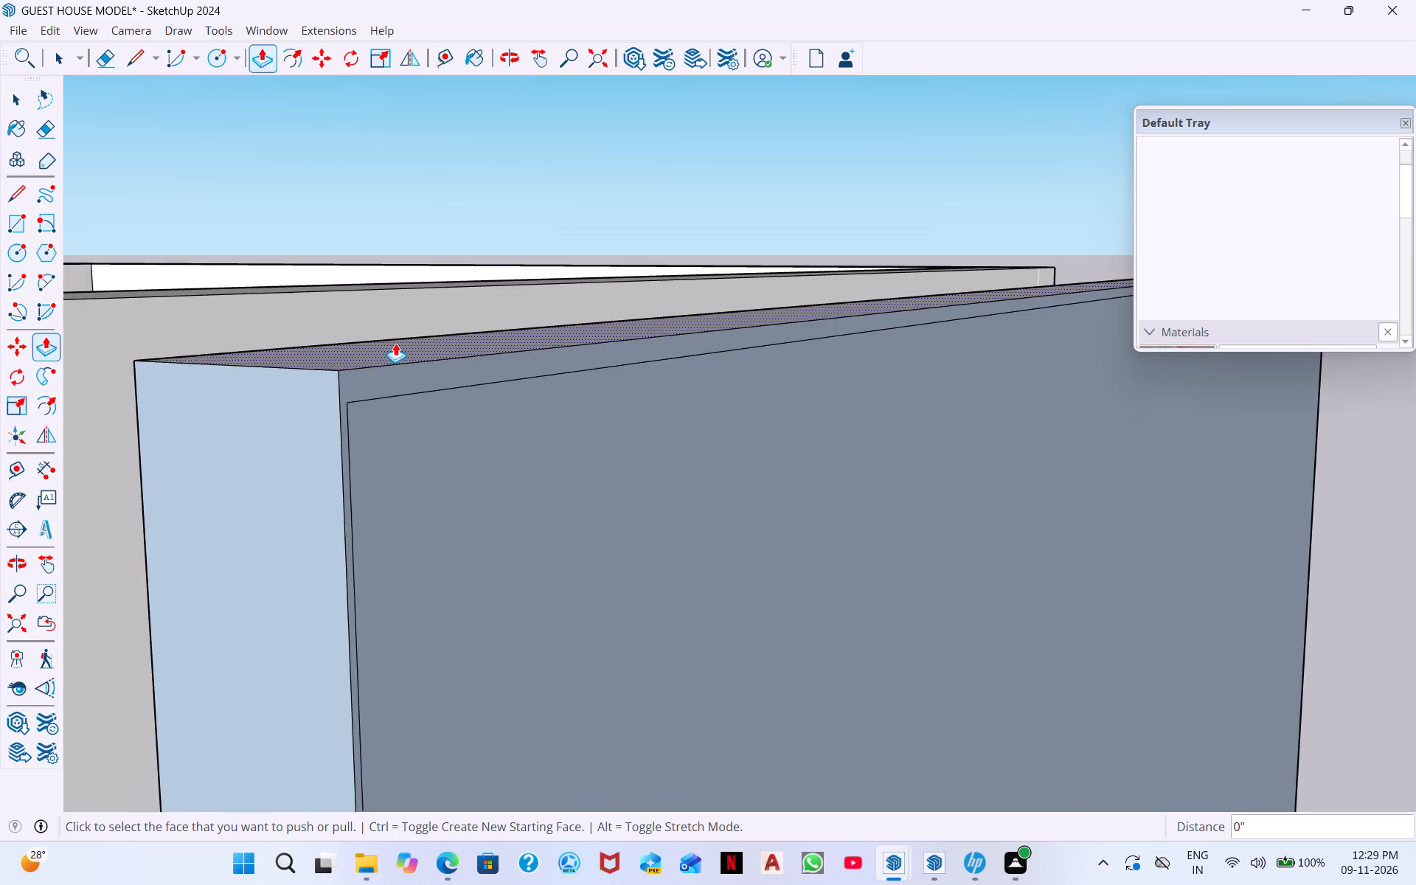
{"action": "scroll", "coordinate": [395, 343], "scroll_direction": "down", "scroll_amount": 5}
{"action": "middle_click_drag", "start_coordinate": [625, 336], "coordinate": [797, 321]}
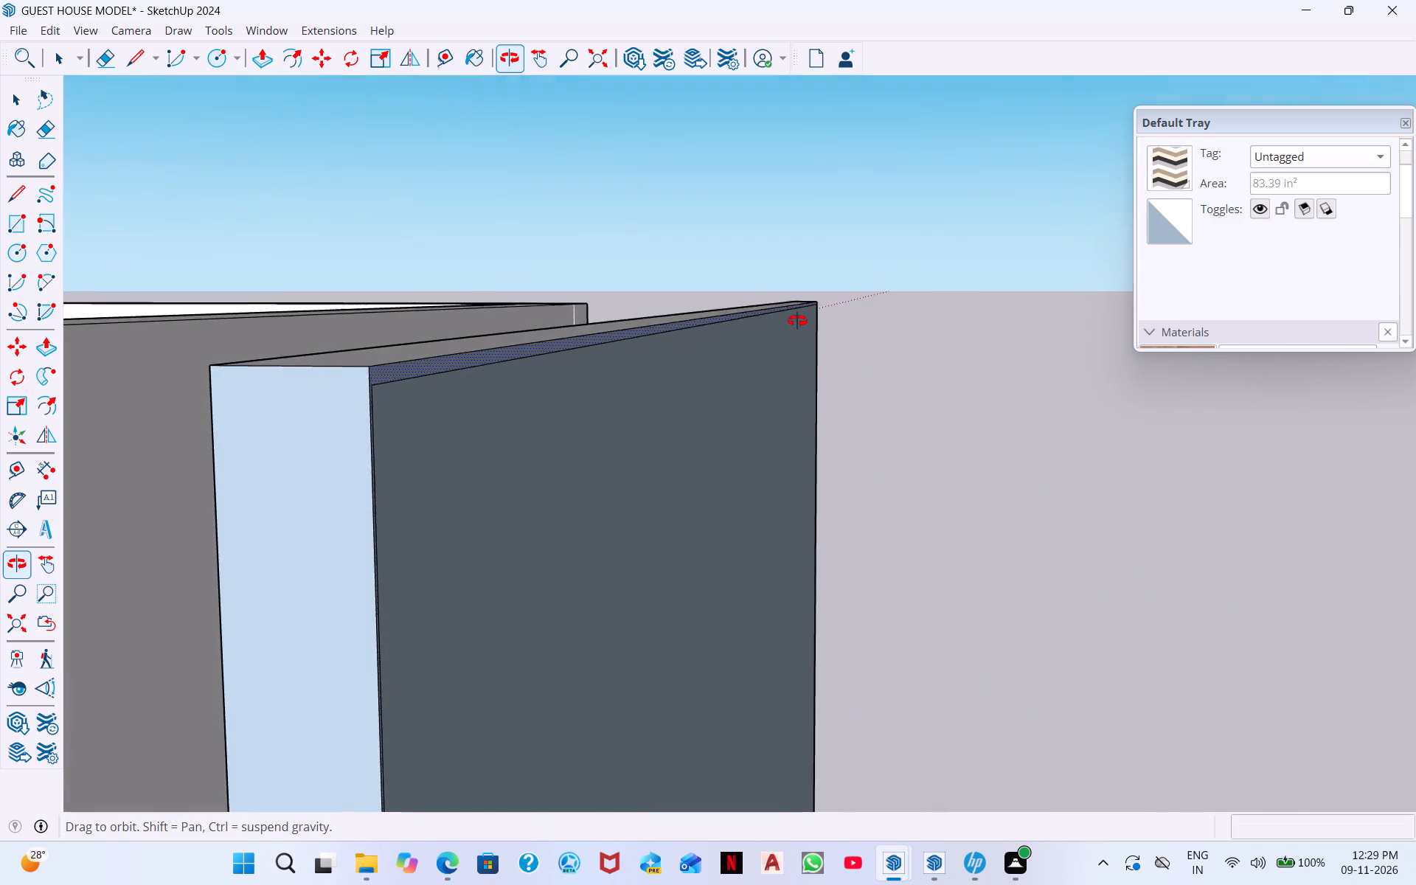
{"action": "middle_click_drag", "start_coordinate": [797, 321], "coordinate": [895, 308]}
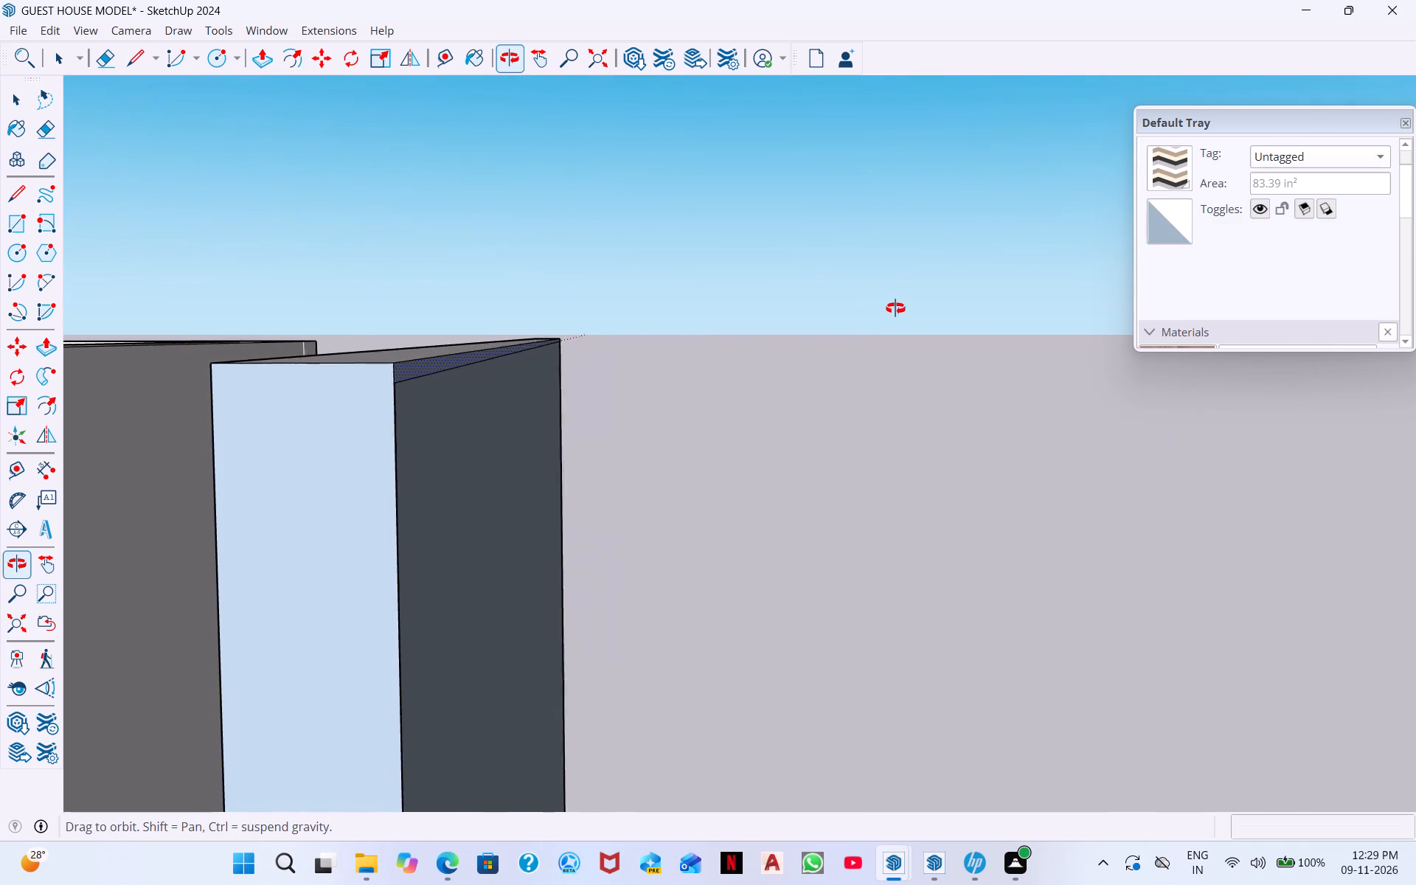
{"action": "middle_click_drag", "start_coordinate": [895, 308], "coordinate": [917, 316]}
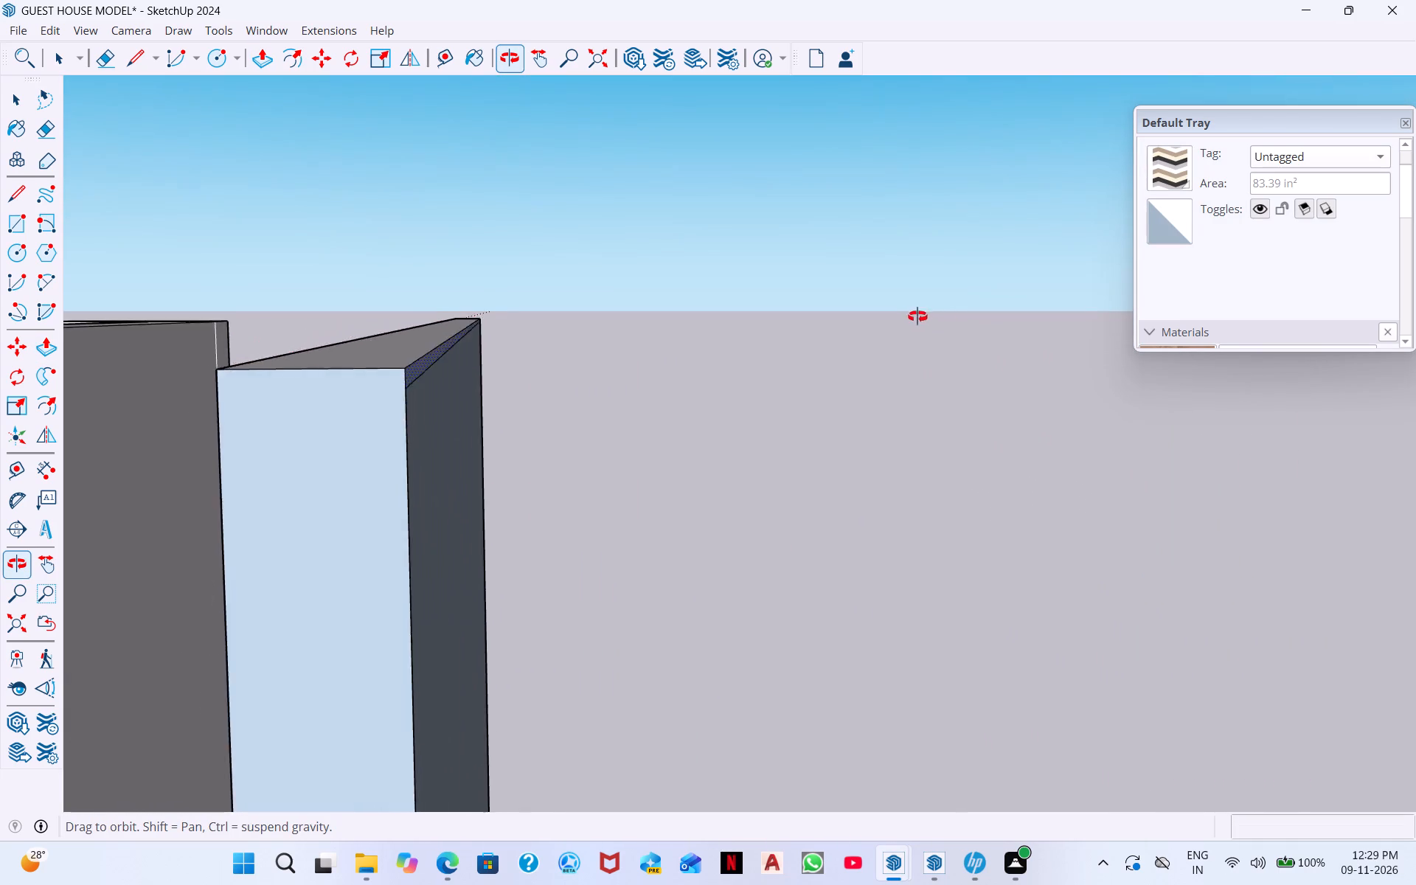
{"action": "middle_click_drag", "start_coordinate": [917, 316], "coordinate": [729, 339]}
{"action": "scroll", "coordinate": [541, 354], "scroll_direction": "down", "scroll_amount": 3}
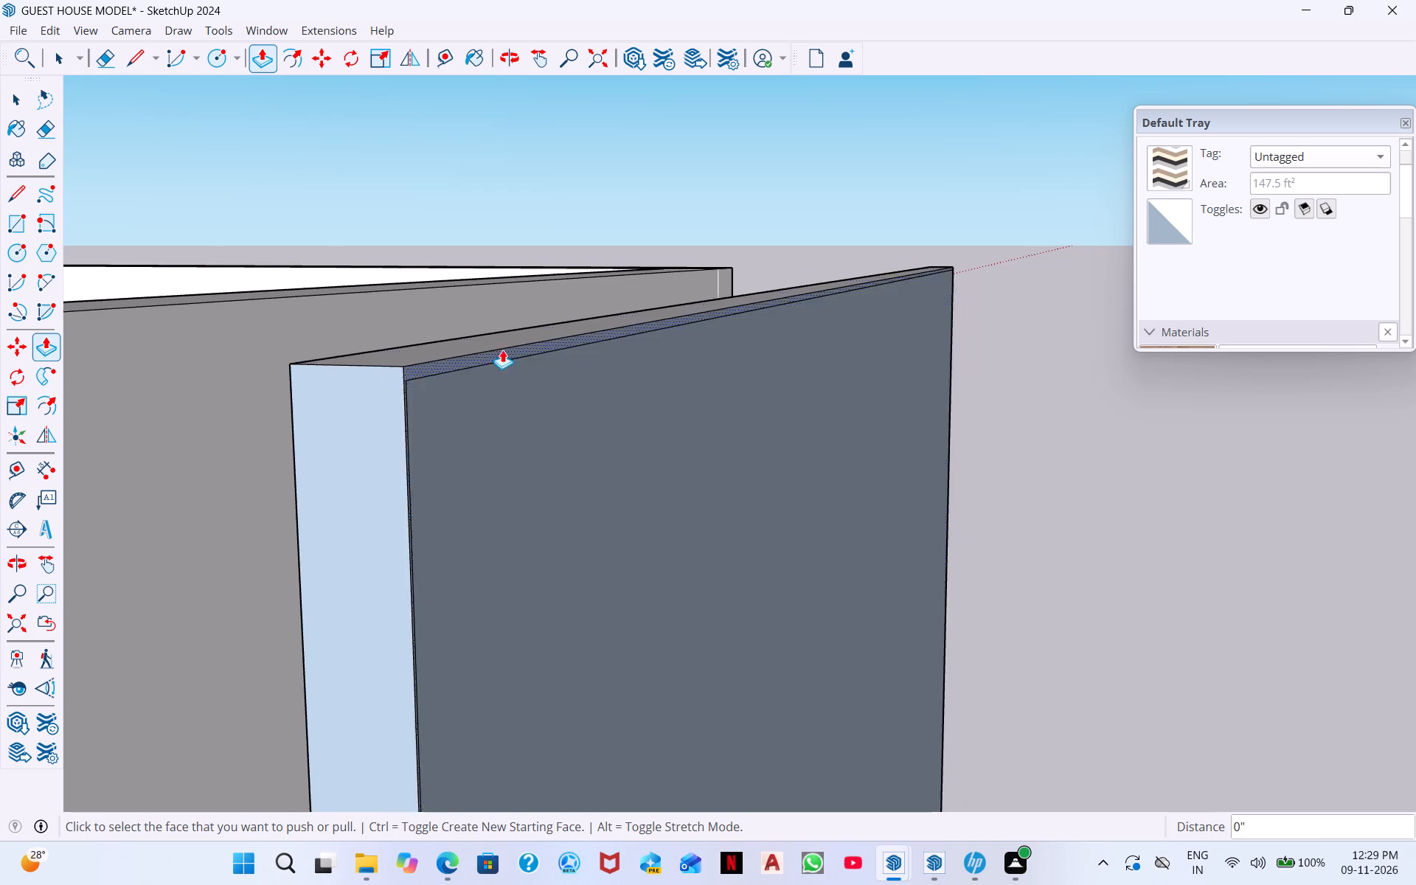
{"action": "scroll", "coordinate": [502, 350], "scroll_direction": "down", "scroll_amount": 5}
{"action": "middle_click_drag", "start_coordinate": [479, 424], "coordinate": [489, 215]}
{"action": "scroll", "coordinate": [512, 453], "scroll_direction": "down", "scroll_amount": 14}
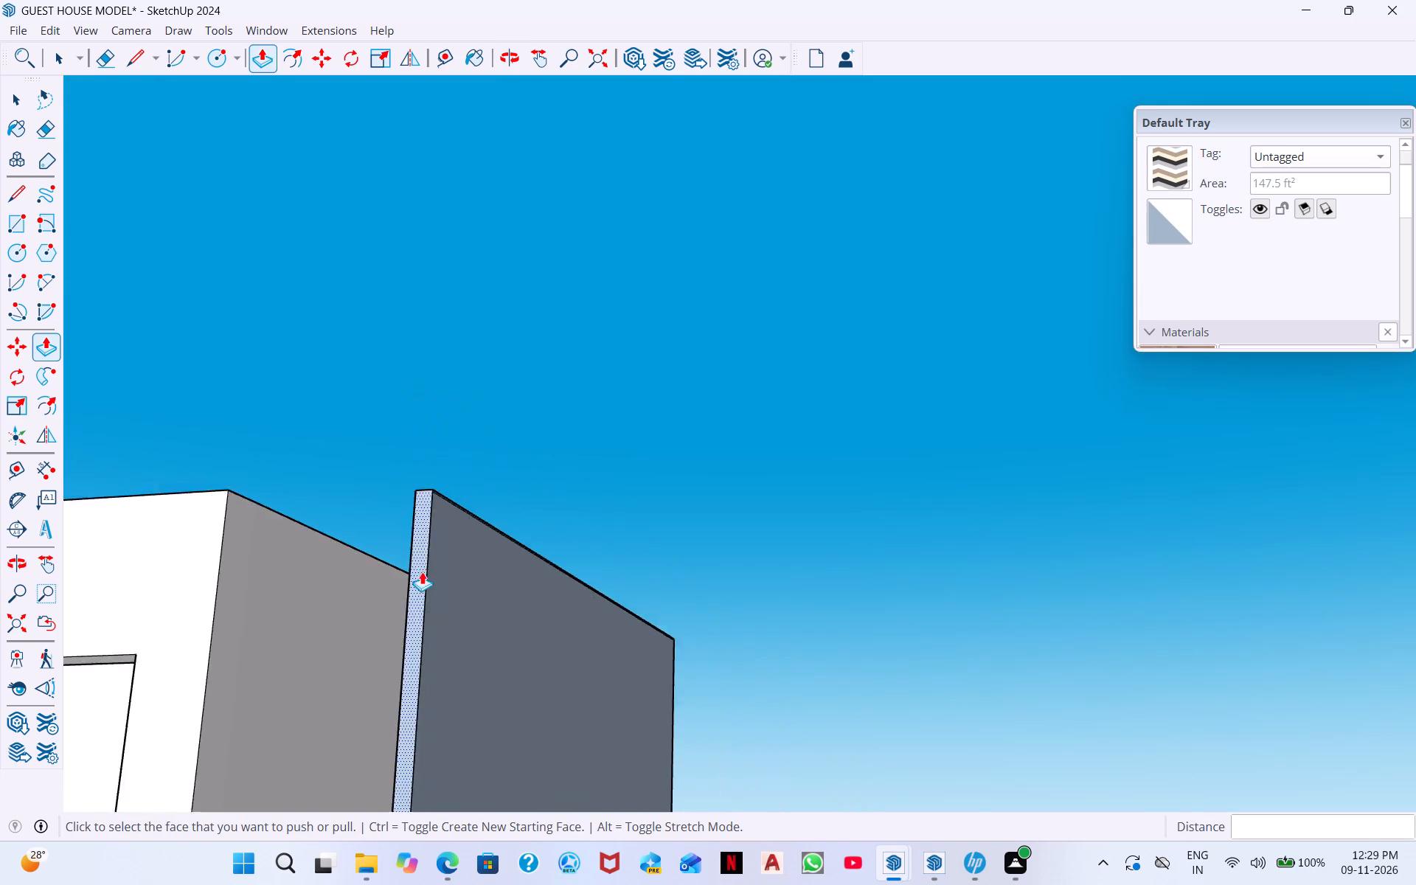
{"action": "scroll", "coordinate": [422, 572], "scroll_direction": "down", "scroll_amount": 14}
{"action": "middle_click_drag", "start_coordinate": [420, 792], "coordinate": [427, 862]}
{"action": "middle_click_drag", "start_coordinate": [444, 758], "coordinate": [528, 870]}
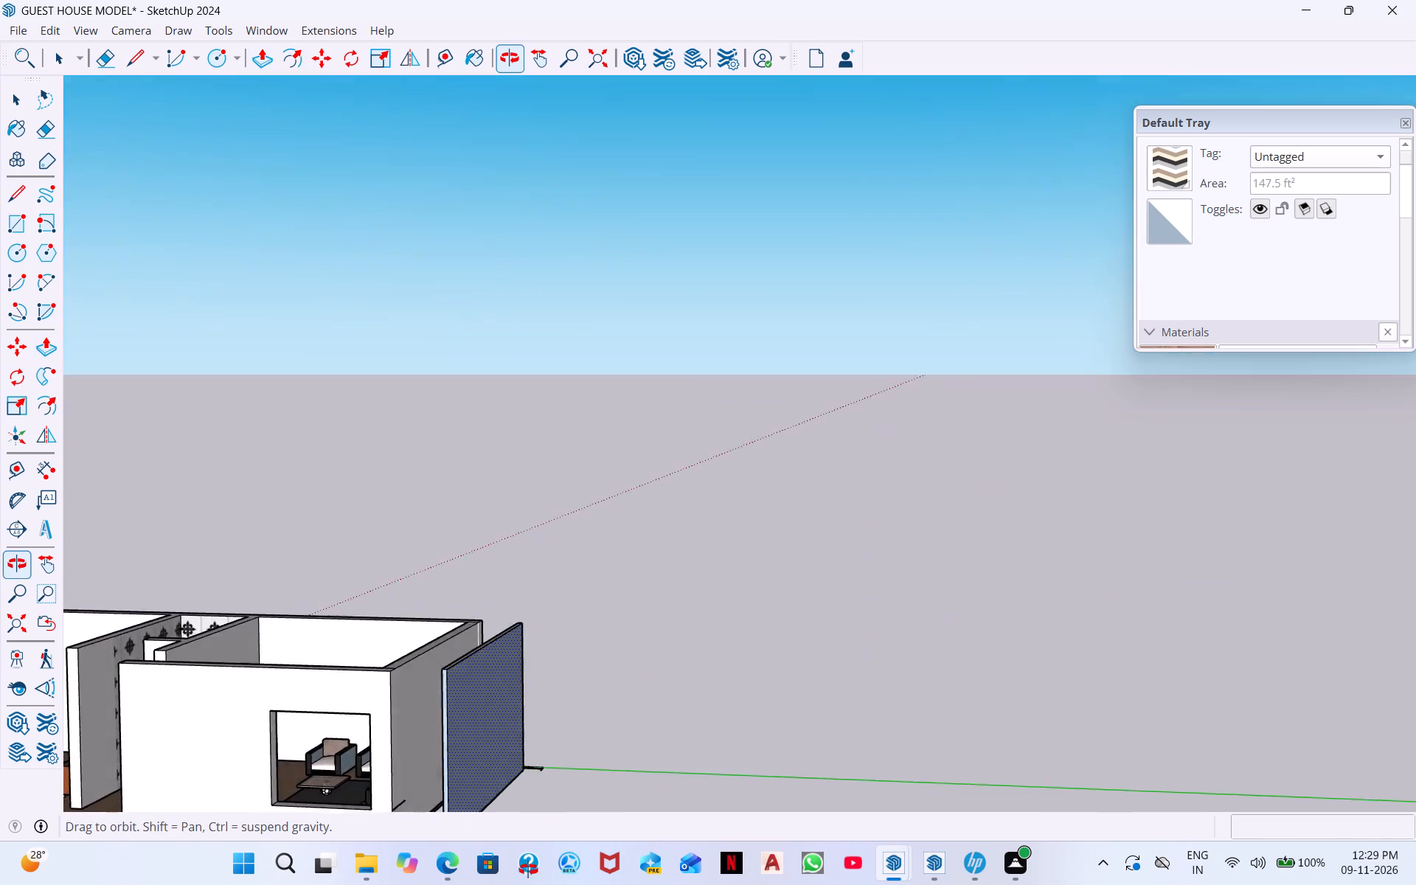
Push the panel's narrow end face inward about 1/8 inch to the inset line, removing the vertical border strip.
{"action": "middle_click_drag", "start_coordinate": [528, 870], "coordinate": [492, 780]}
{"action": "scroll", "coordinate": [450, 681], "scroll_direction": "up", "scroll_amount": 12}
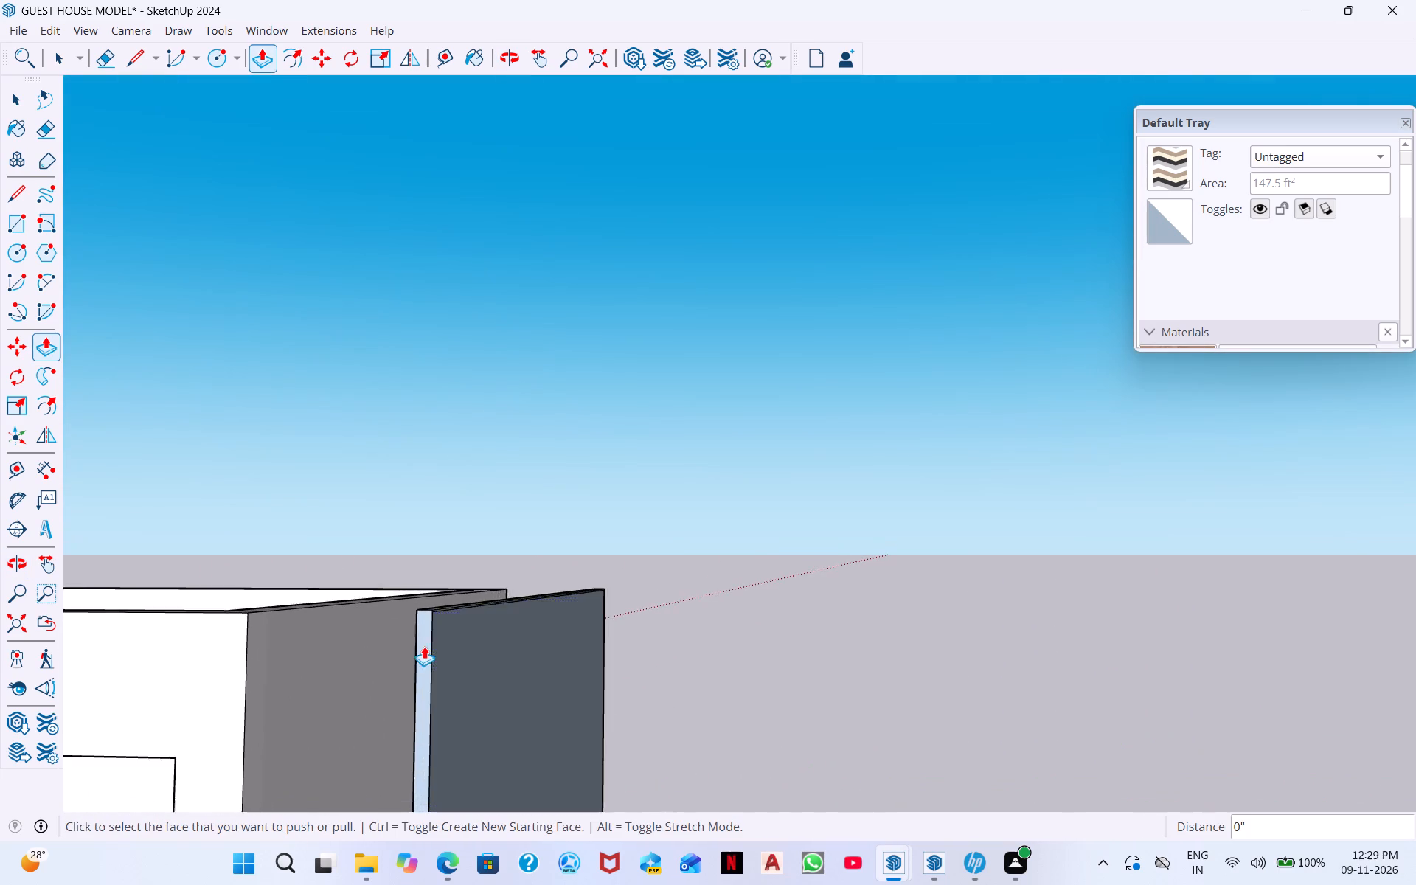
{"action": "scroll", "coordinate": [424, 646], "scroll_direction": "up", "scroll_amount": 11}
{"action": "left_click", "coordinate": [418, 643]}
{"action": "middle_click_drag", "start_coordinate": [458, 634], "coordinate": [275, 593]}
{"action": "scroll", "coordinate": [393, 649], "scroll_direction": "up", "scroll_amount": 1}
{"action": "scroll", "coordinate": [502, 626], "scroll_direction": "up", "scroll_amount": 10}
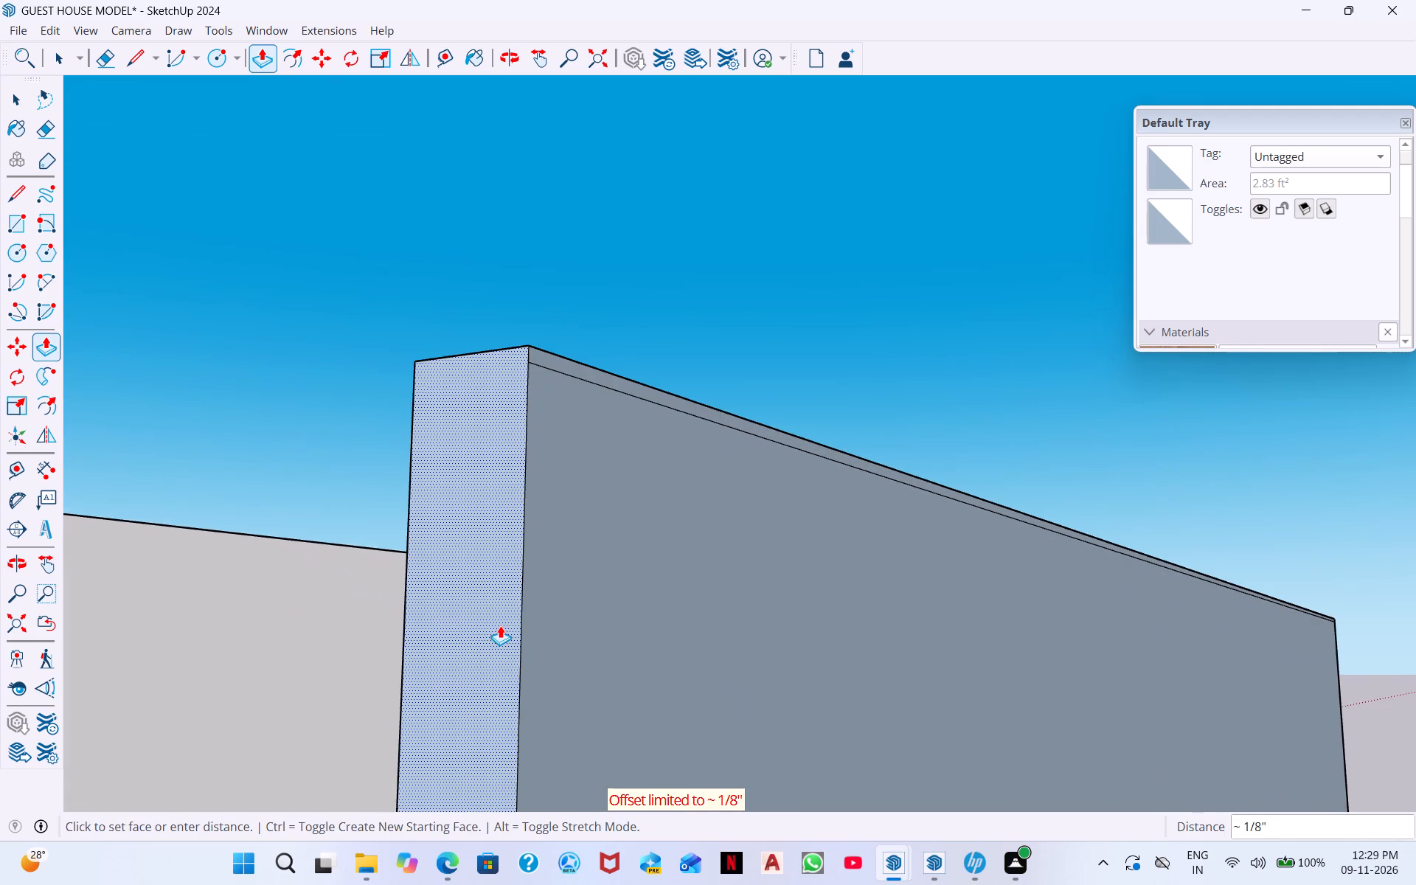
{"action": "left_click", "coordinate": [454, 634]}
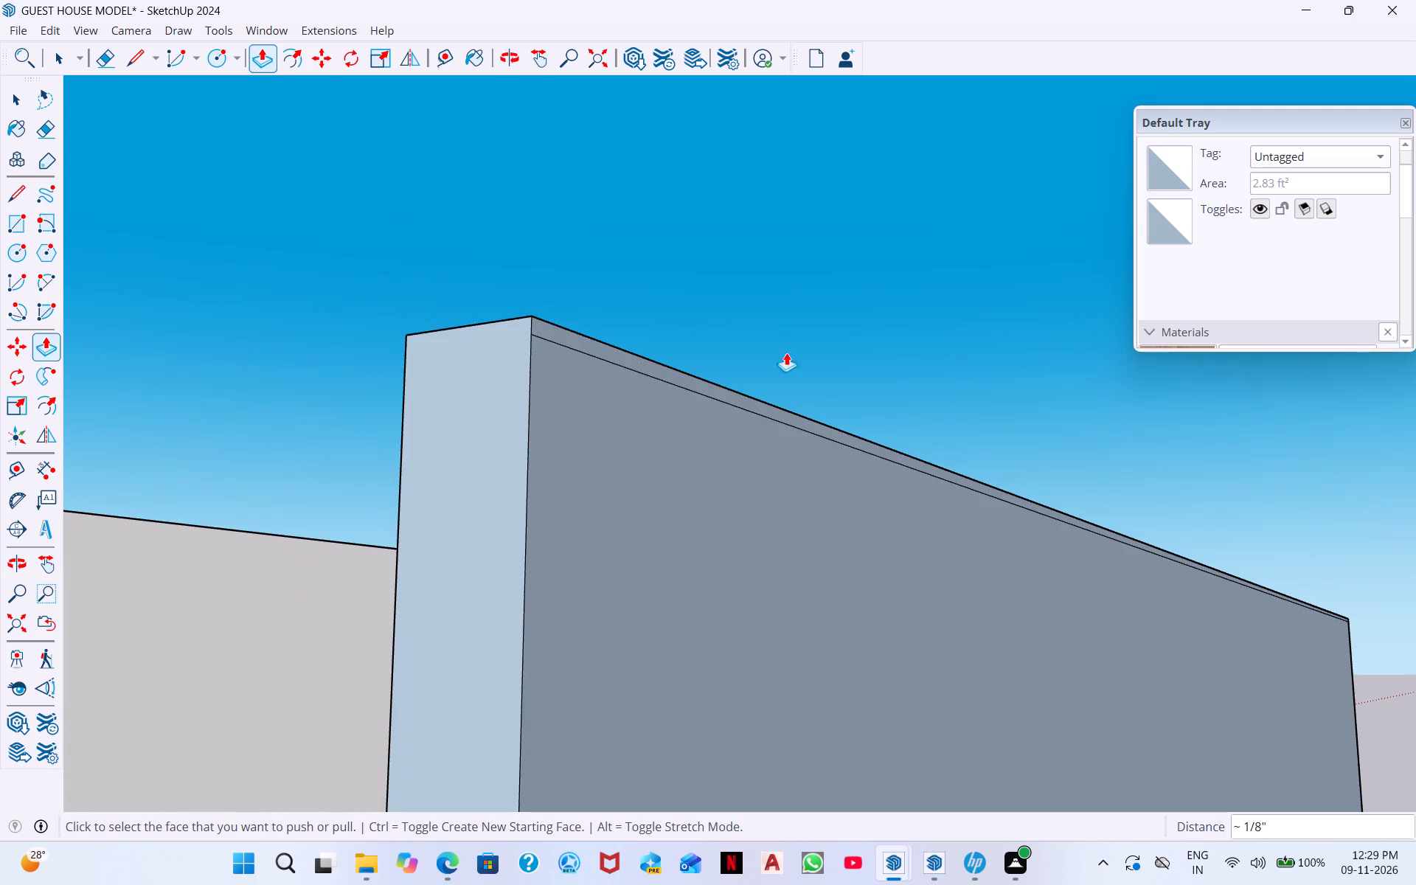
Push the panel's top face down about 3/8 inch to the inset line, removing the upper border strip.
{"action": "middle_click_drag", "start_coordinate": [829, 372], "coordinate": [780, 389]}
{"action": "middle_click_drag", "start_coordinate": [725, 345], "coordinate": [716, 478]}
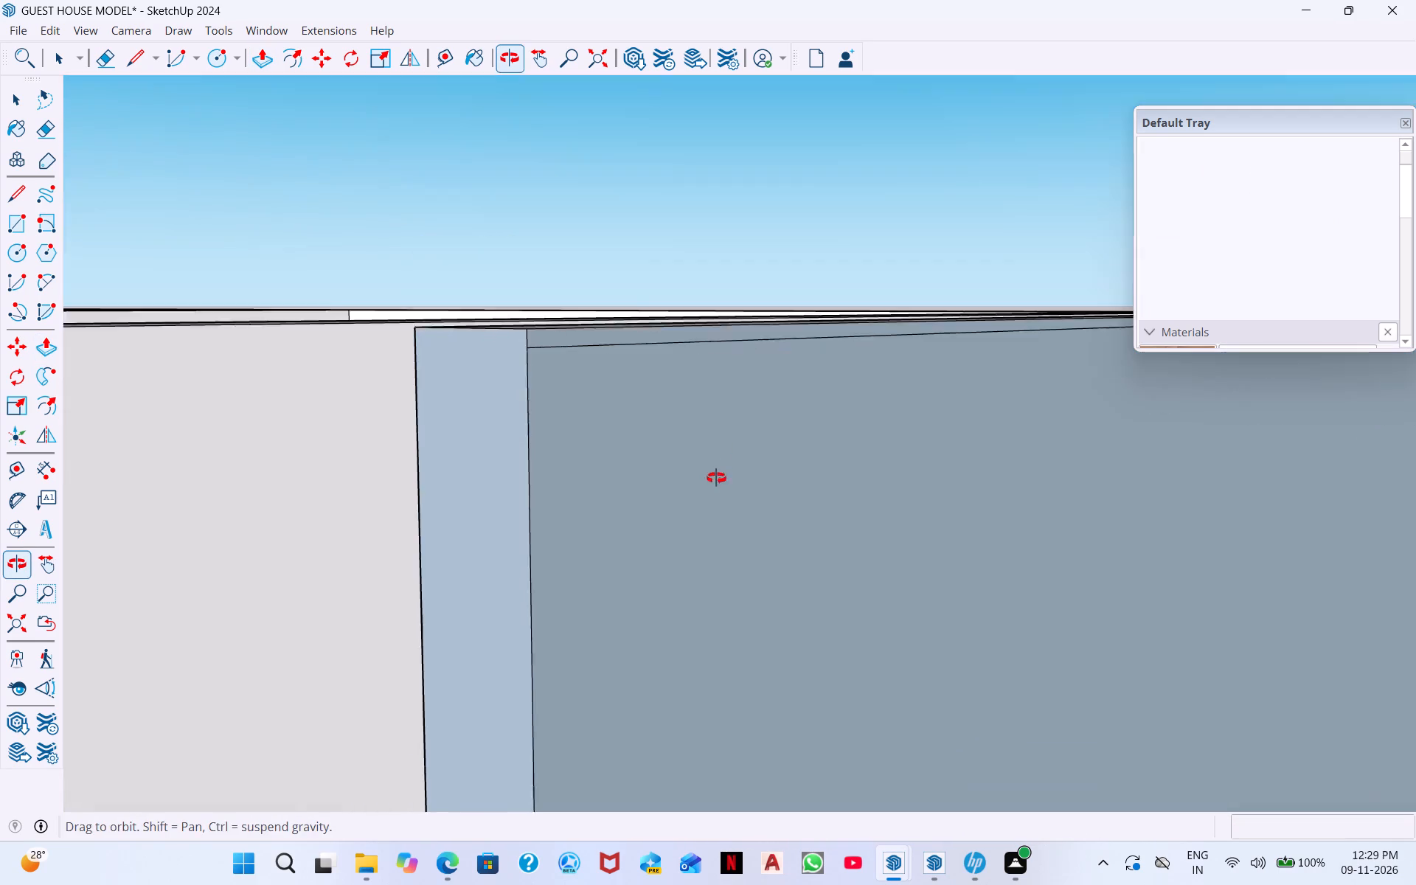
{"action": "middle_click_drag", "start_coordinate": [716, 478], "coordinate": [709, 504]}
{"action": "middle_click_drag", "start_coordinate": [634, 316], "coordinate": [684, 390]}
{"action": "left_click", "coordinate": [600, 293]}
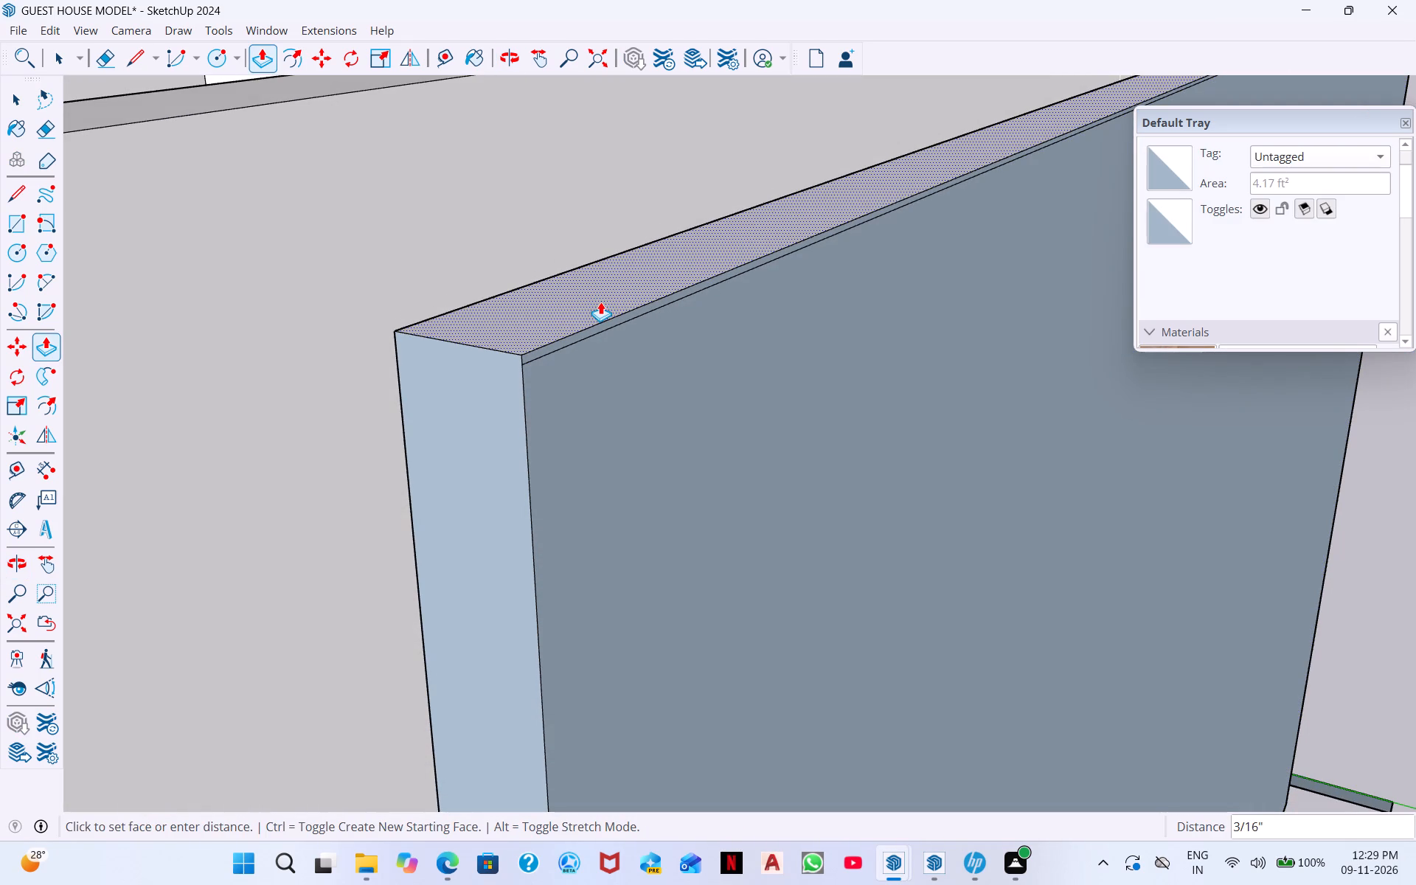
{"action": "left_click", "coordinate": [603, 308]}
Leave Push/Pull and examine the panel and the adjoining end wall from both sides of the house.
{"action": "scroll", "coordinate": [603, 308], "scroll_direction": "down", "scroll_amount": 5}
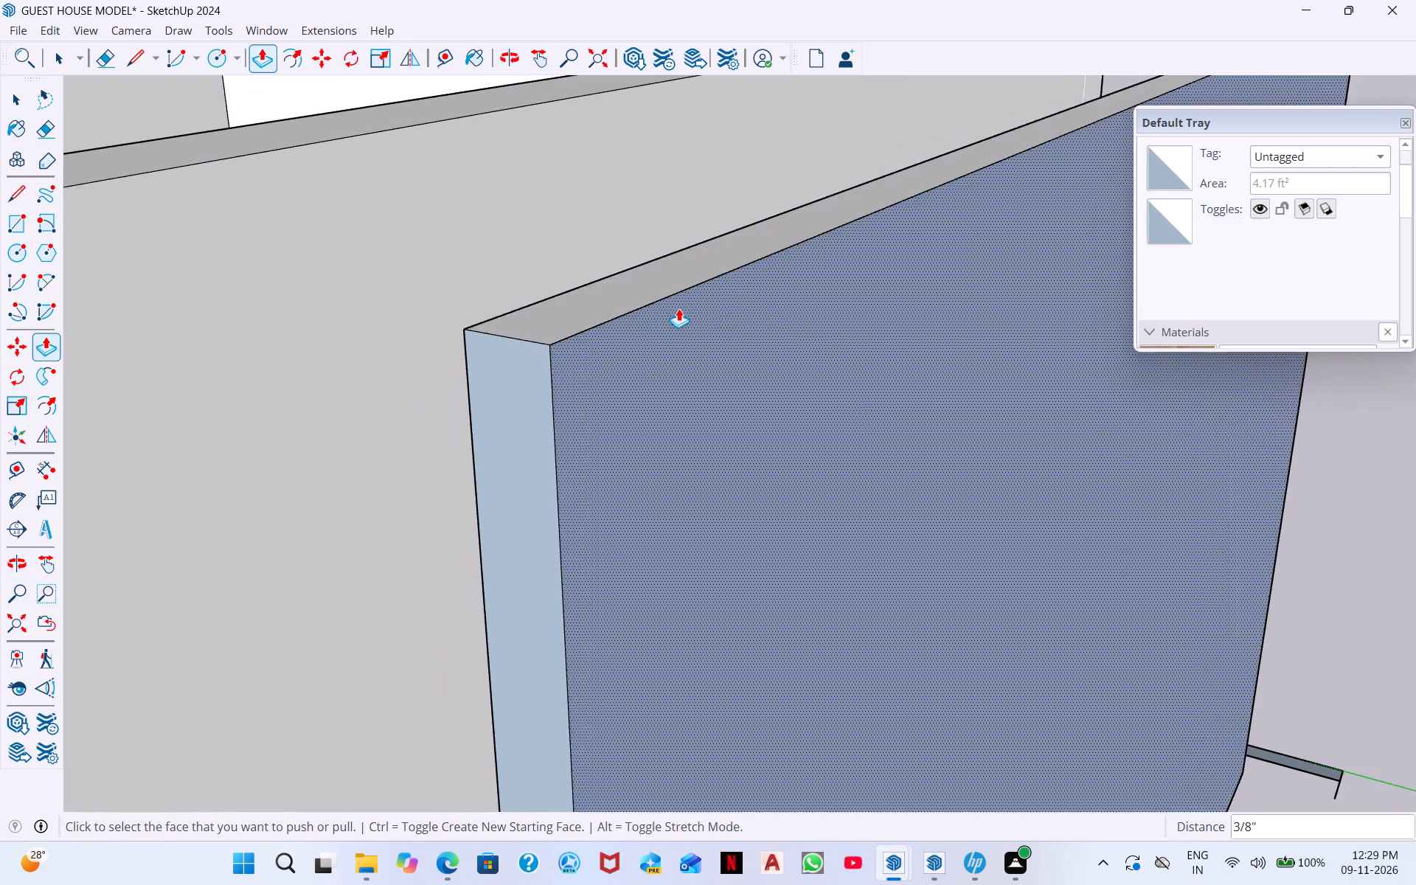
{"action": "scroll", "coordinate": [678, 308], "scroll_direction": "down", "scroll_amount": 3}
{"action": "middle_click_drag", "start_coordinate": [862, 426], "coordinate": [733, 313]}
{"action": "scroll", "coordinate": [910, 451], "scroll_direction": "down", "scroll_amount": 3}
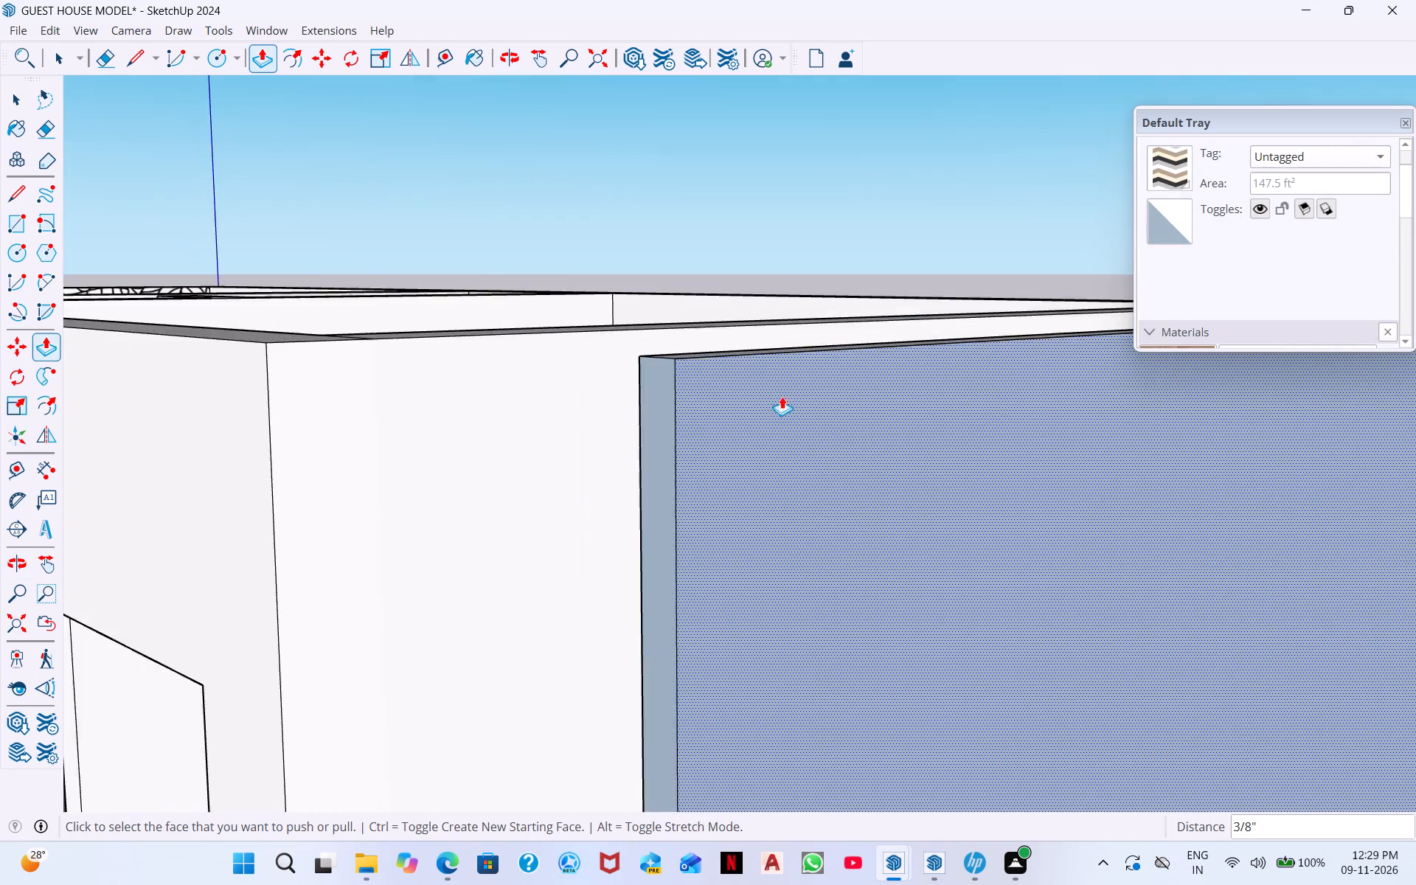
{"action": "scroll", "coordinate": [782, 396], "scroll_direction": "down", "scroll_amount": 3}
{"action": "middle_click_drag", "start_coordinate": [915, 440], "coordinate": [1240, 449]}
{"action": "middle_click_drag", "start_coordinate": [1113, 465], "coordinate": [1317, 445]}
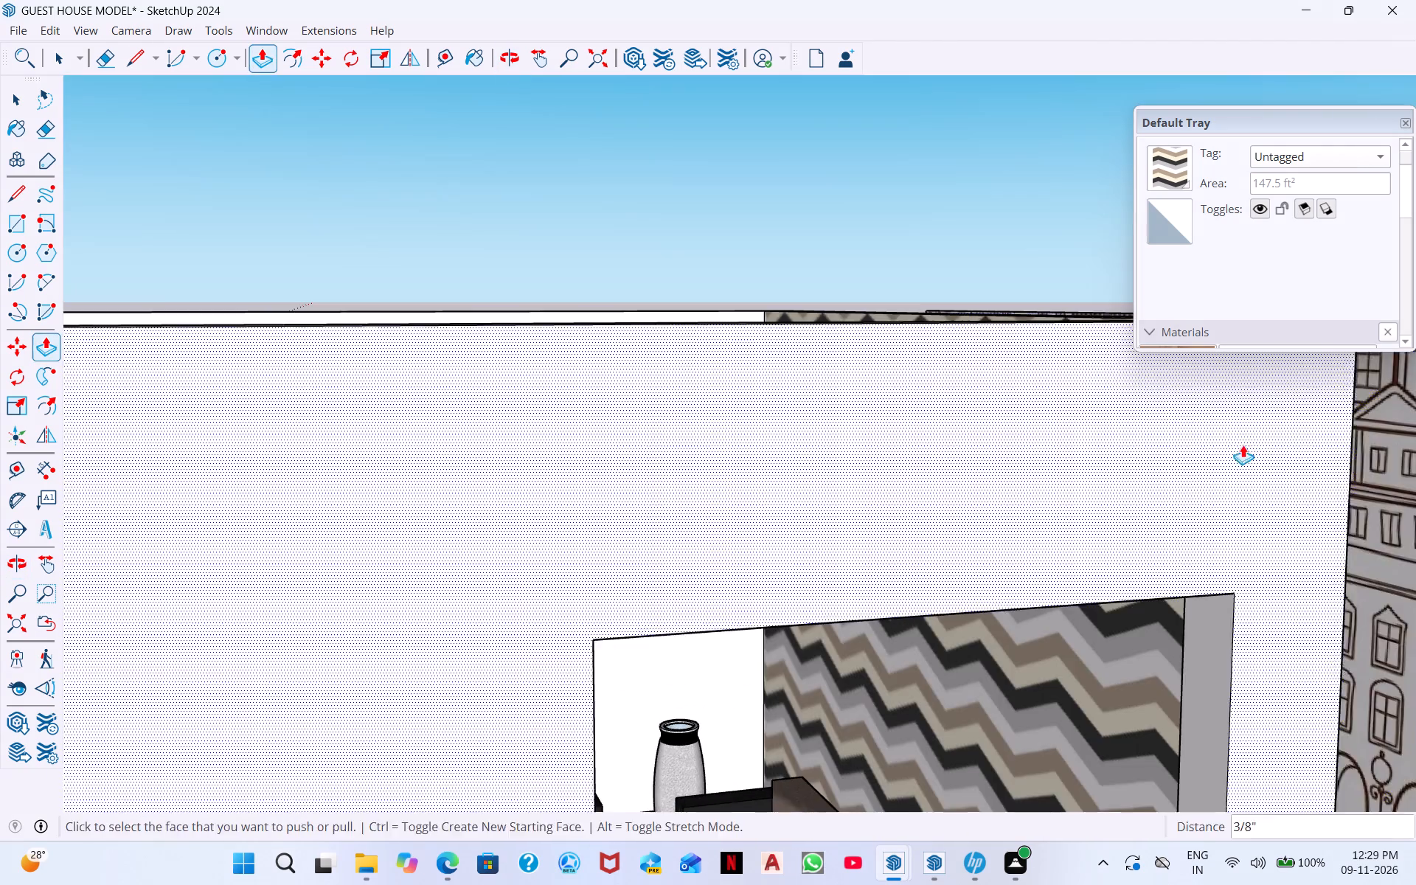
{"action": "middle_click_drag", "start_coordinate": [1243, 445], "coordinate": [1408, 482]}
{"action": "middle_click_drag", "start_coordinate": [974, 267], "coordinate": [1030, 269]}
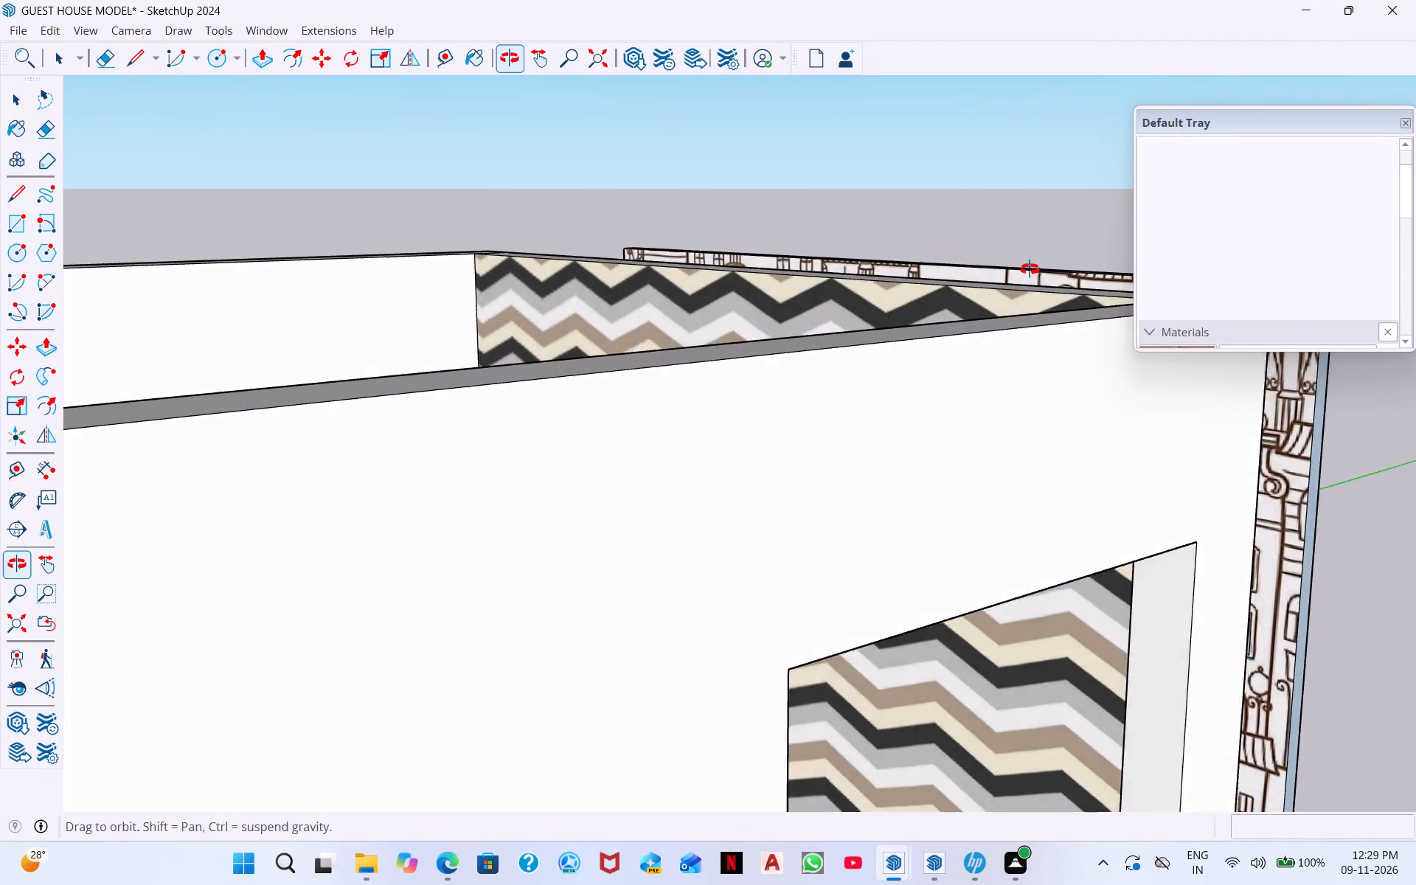
{"action": "middle_click_drag", "start_coordinate": [1030, 269], "coordinate": [1132, 265]}
{"action": "scroll", "coordinate": [791, 253], "scroll_direction": "down", "scroll_amount": 5}
{"action": "key", "text": "space"}
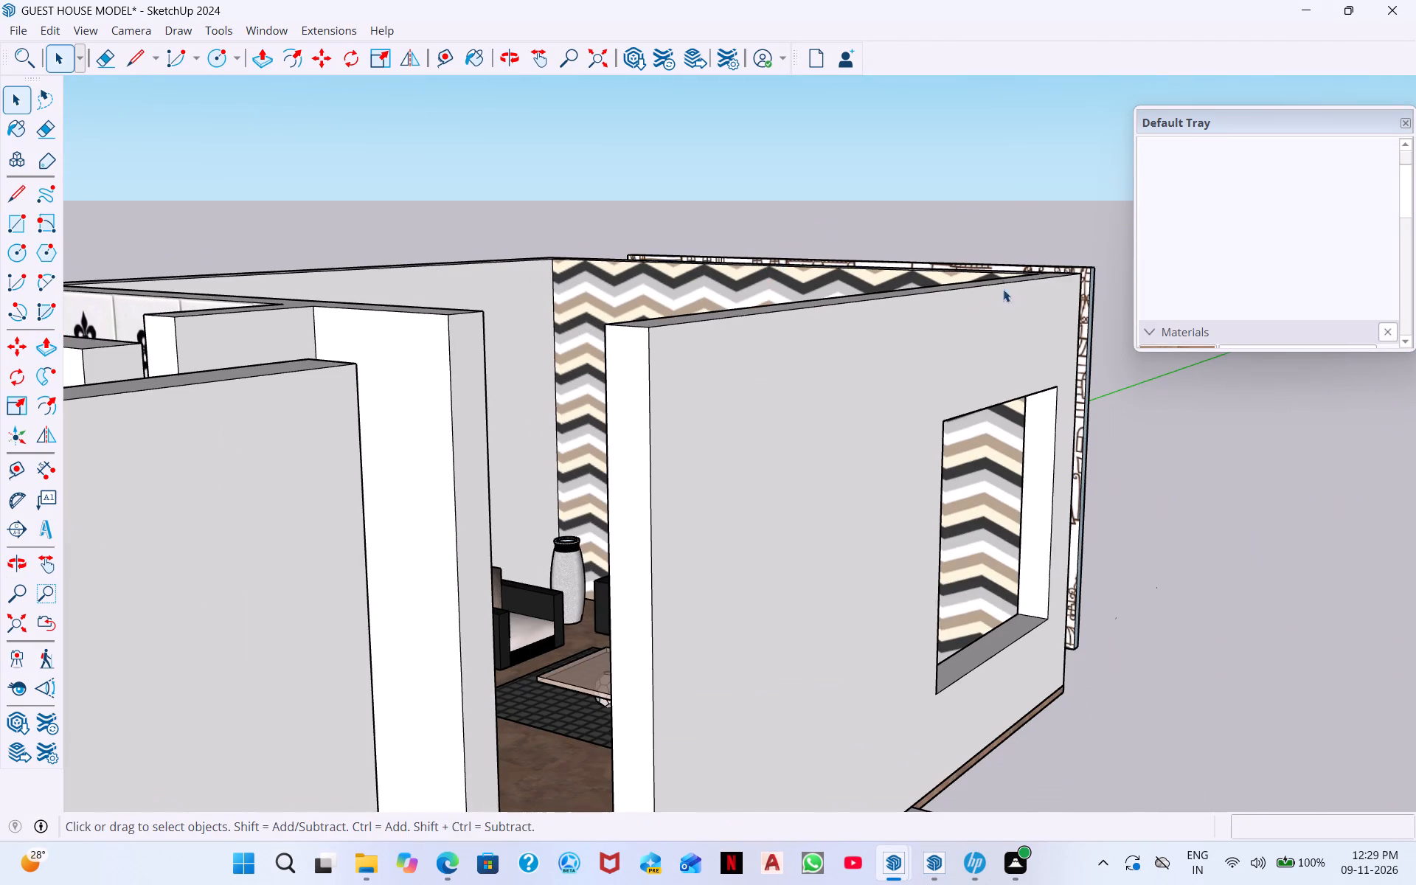
{"action": "middle_click_drag", "start_coordinate": [1003, 289], "coordinate": [794, 384]}
{"action": "scroll", "coordinate": [1003, 289], "scroll_direction": "down", "scroll_amount": 1}
{"action": "middle_click_drag", "start_coordinate": [1116, 439], "coordinate": [816, 359]}
{"action": "middle_click_drag", "start_coordinate": [1070, 500], "coordinate": [972, 516]}
{"action": "scroll", "coordinate": [1069, 503], "scroll_direction": "down", "scroll_amount": 1}
{"action": "key", "text": "Escape"}
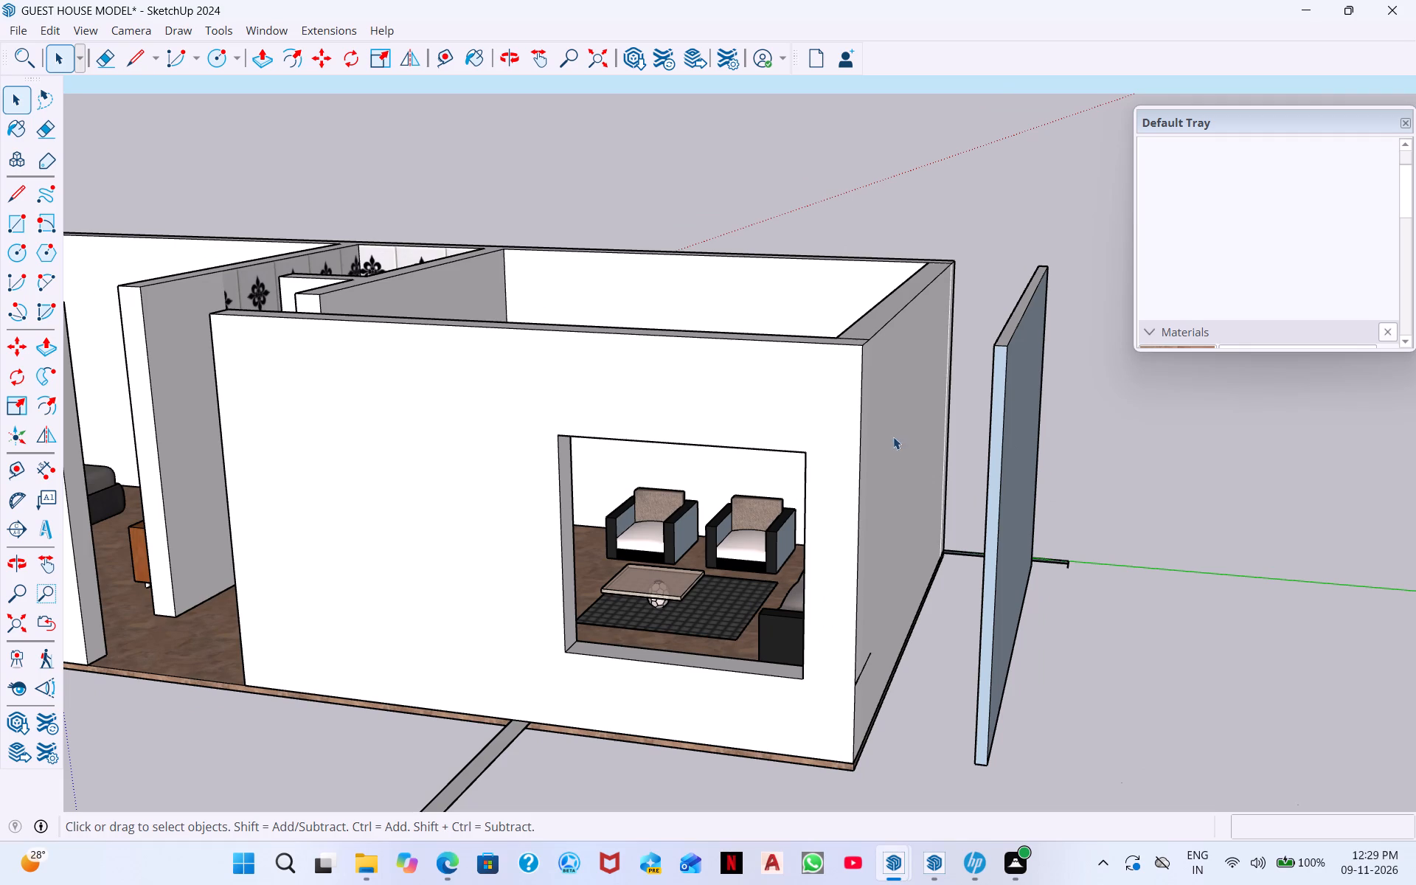
Delete the leftover ground-level strip that runs from the end wall's corner toward the detached panel.
{"action": "left_click_drag", "start_coordinate": [1061, 789], "coordinate": [980, 719]}
{"action": "left_click_drag", "start_coordinate": [980, 719], "coordinate": [1069, 671]}
{"action": "middle_click_drag", "start_coordinate": [1136, 585], "coordinate": [634, 586]}
{"action": "middle_click_drag", "start_coordinate": [1328, 867], "coordinate": [842, 760]}
{"action": "middle_click_drag", "start_coordinate": [1388, 764], "coordinate": [1295, 785]}
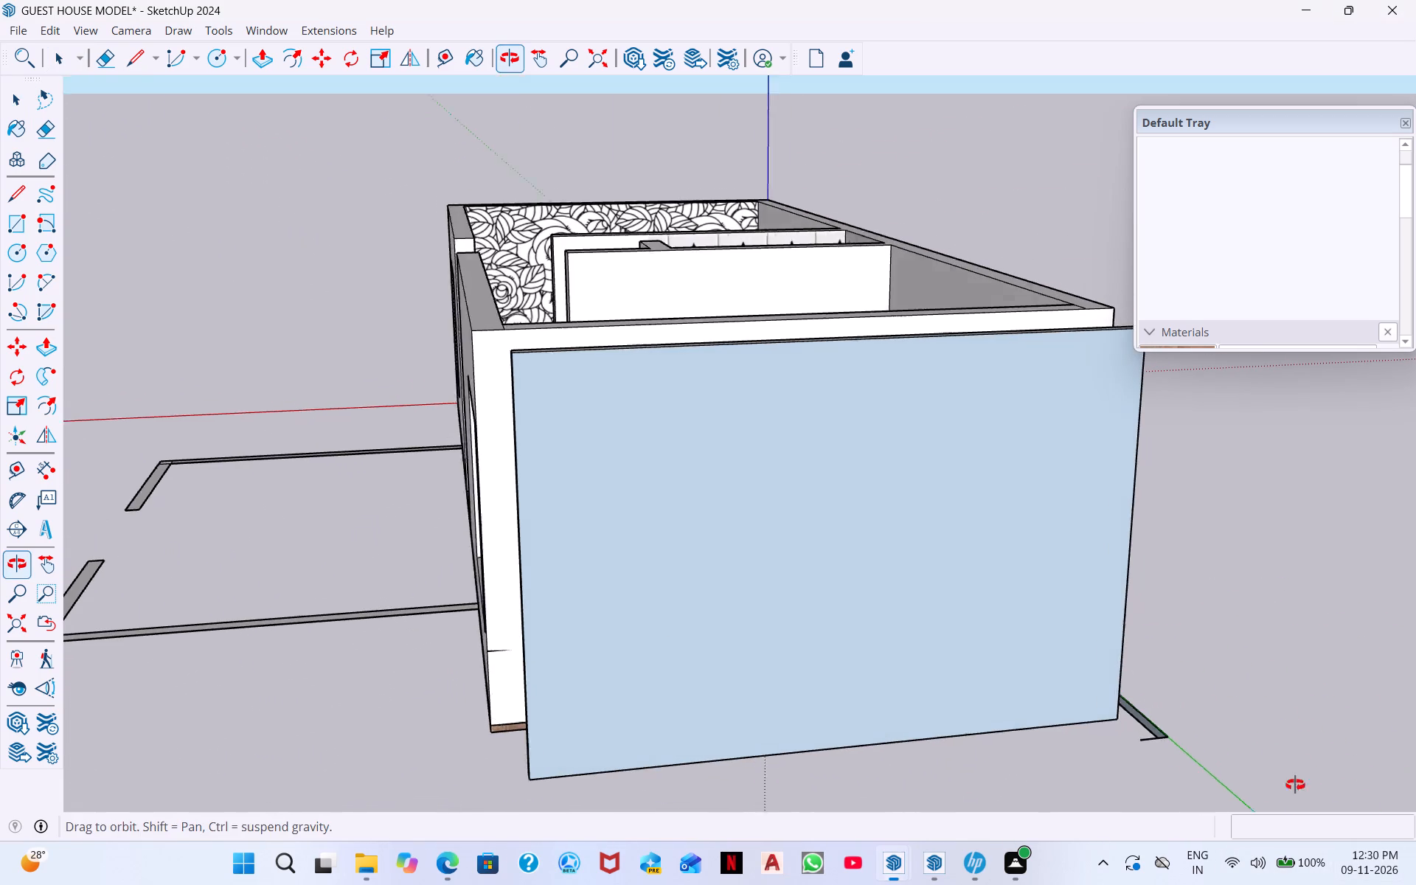
{"action": "middle_click_drag", "start_coordinate": [1295, 785], "coordinate": [878, 739]}
{"action": "left_click_drag", "start_coordinate": [589, 777], "coordinate": [532, 715]}
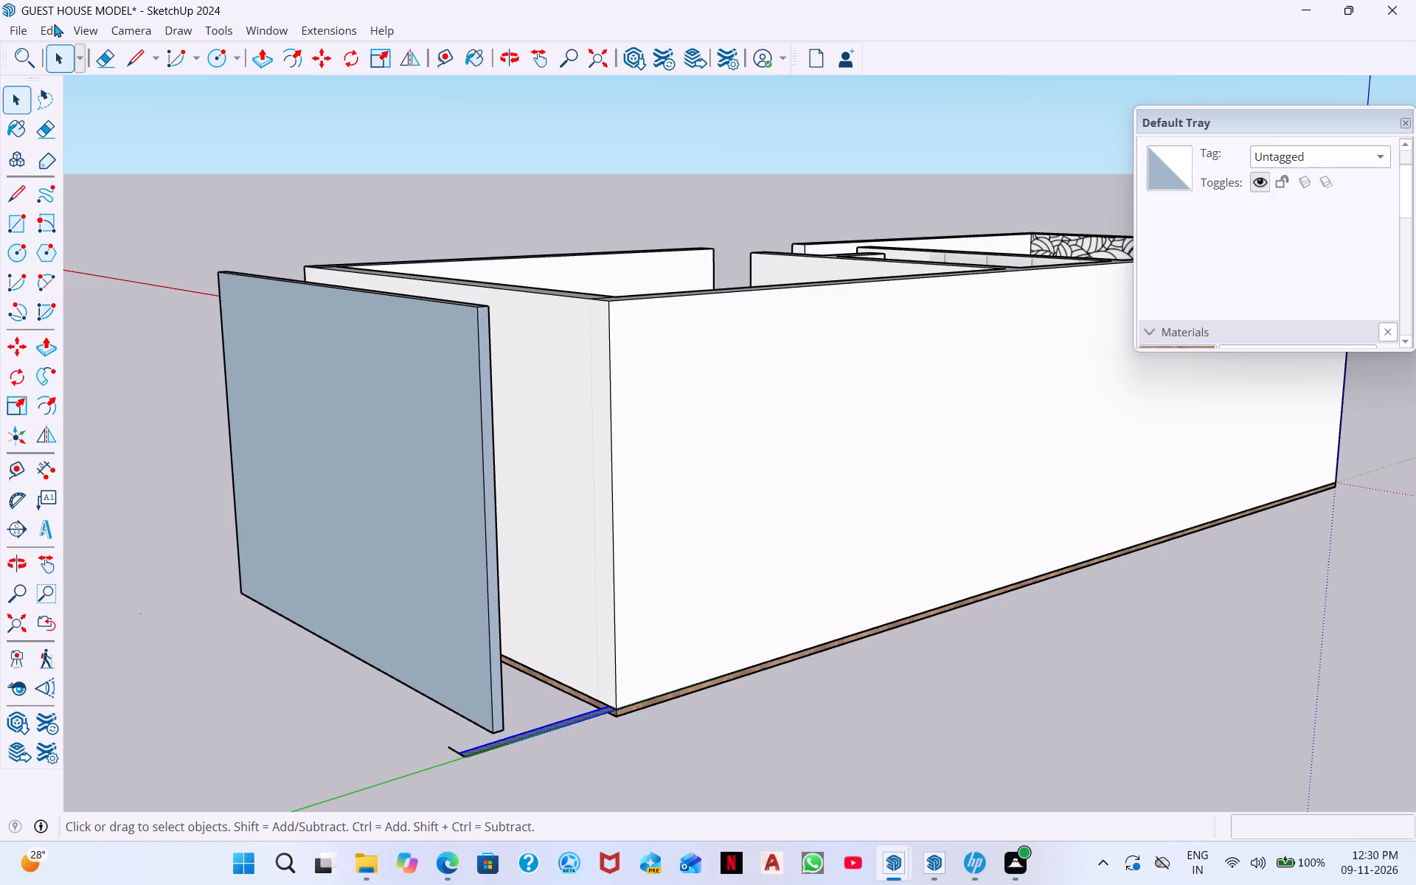
{"action": "left_click", "coordinate": [54, 24]}
{"action": "left_click", "coordinate": [86, 198]}
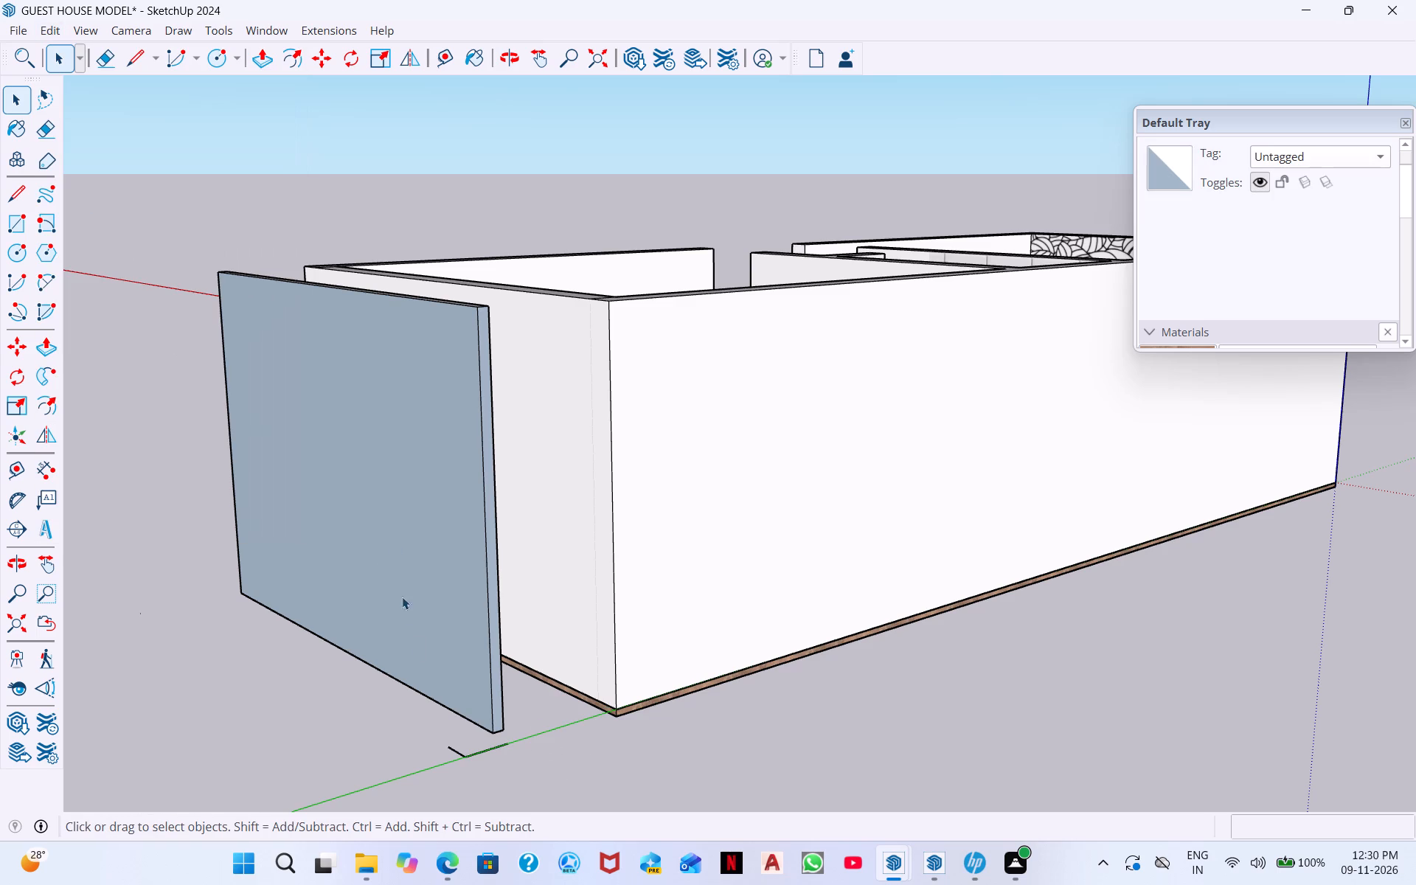
Delete the two stray edges remaining on the ground beside the detached panel's base.
{"action": "left_click_drag", "start_coordinate": [504, 754], "coordinate": [440, 748]}
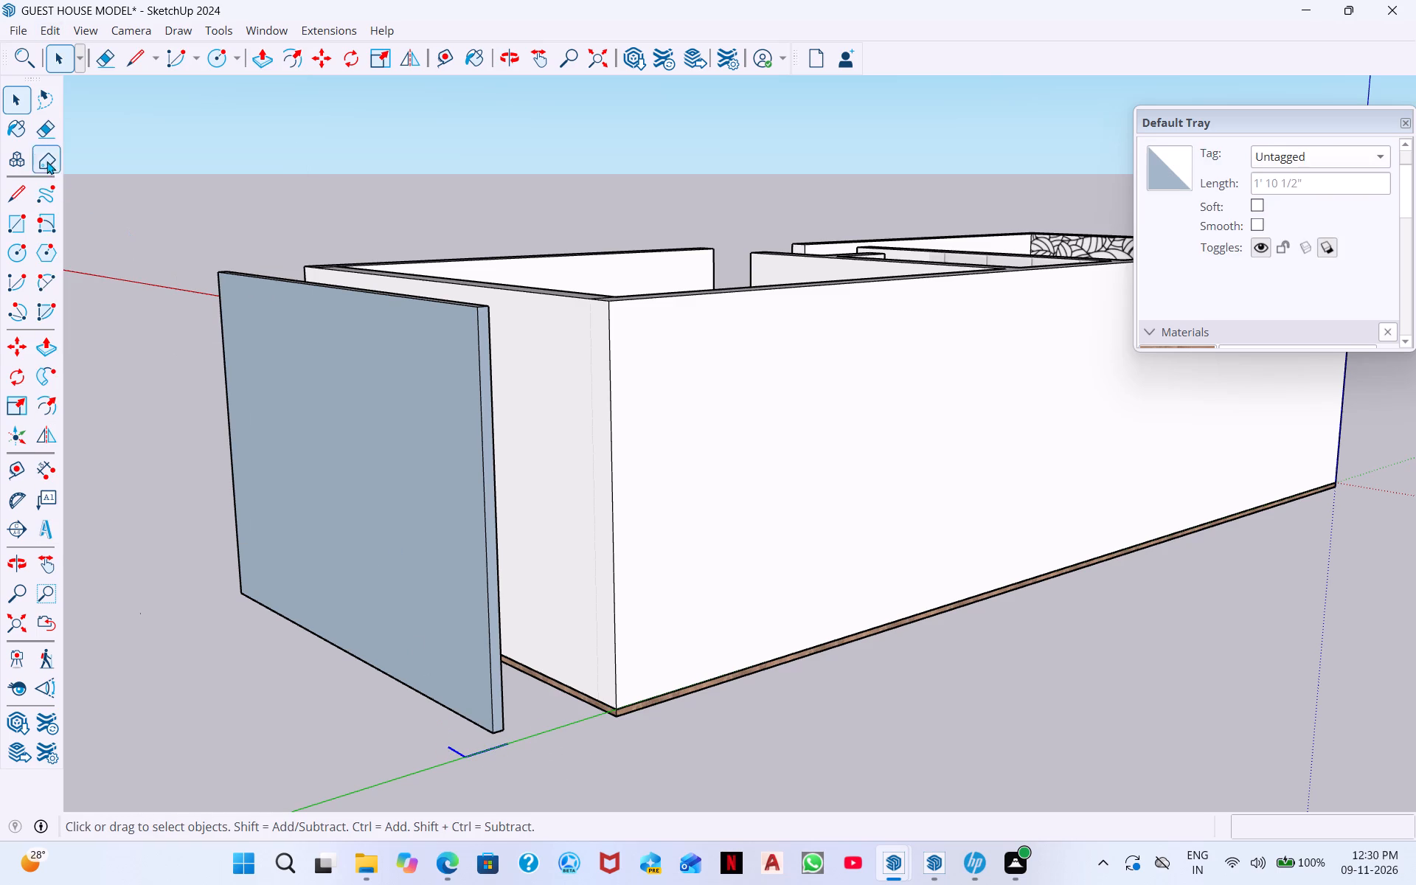
{"action": "left_click", "coordinate": [49, 35]}
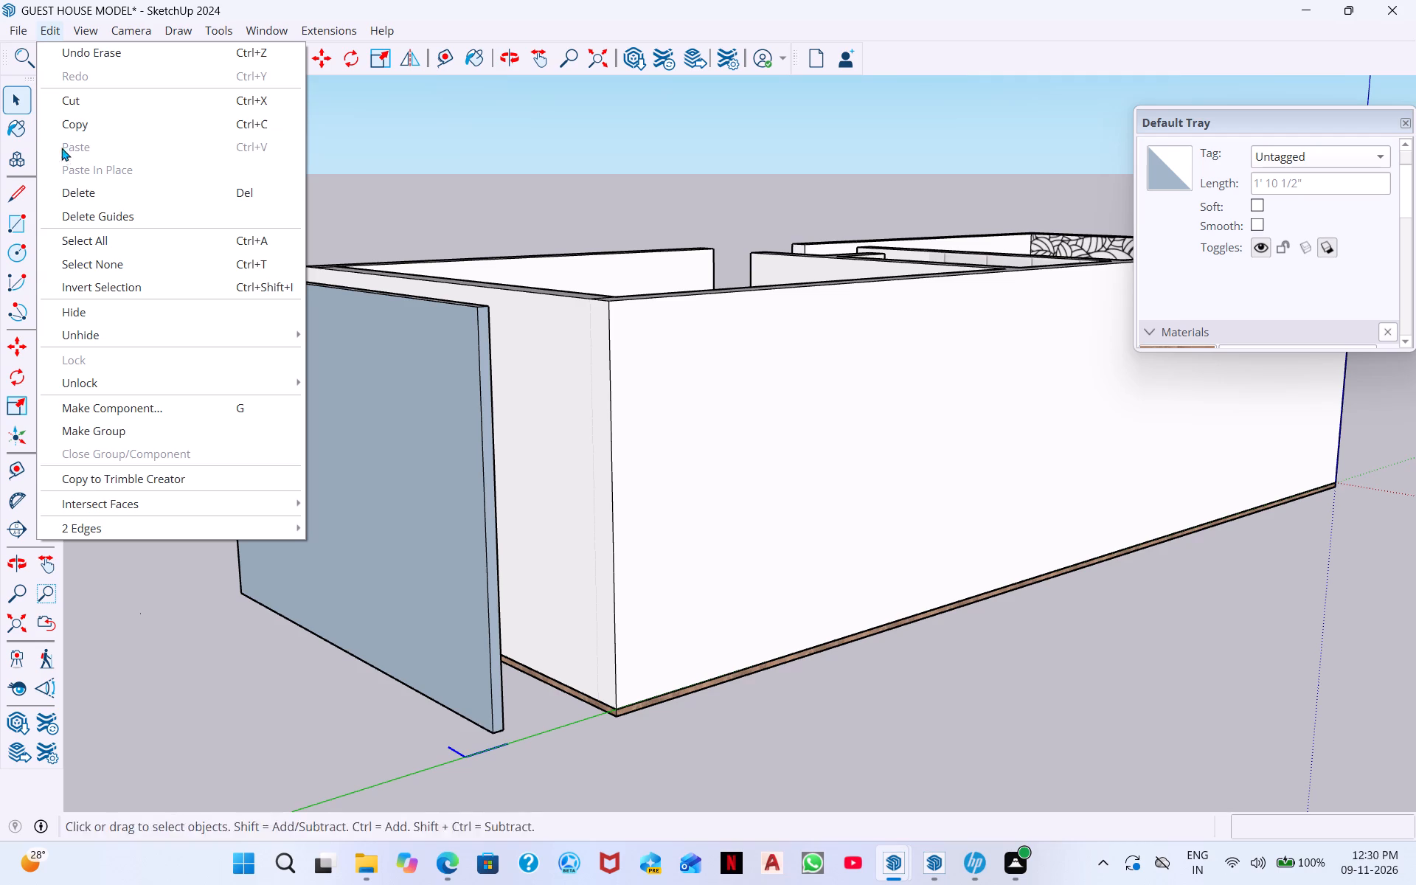
{"action": "left_click", "coordinate": [82, 193]}
Select the entire detached panel outside the guest house's end wall.
{"action": "scroll", "coordinate": [531, 623], "scroll_direction": "down", "scroll_amount": 1}
{"action": "middle_click_drag", "start_coordinate": [530, 636], "coordinate": [569, 721]}
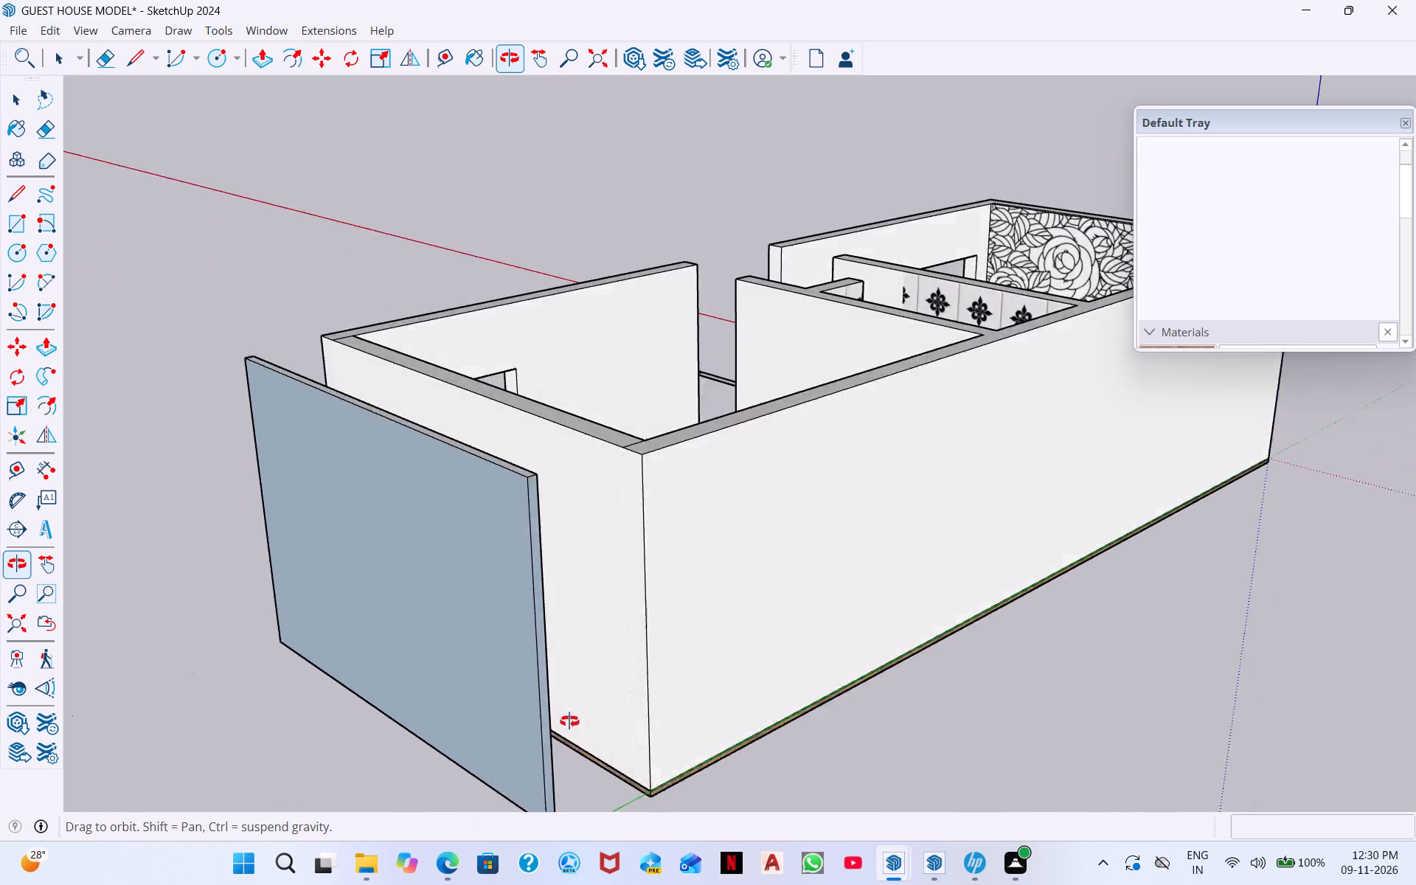
{"action": "middle_click_drag", "start_coordinate": [569, 721], "coordinate": [1340, 627]}
{"action": "scroll", "coordinate": [1253, 608], "scroll_direction": "down", "scroll_amount": 4}
{"action": "middle_click_drag", "start_coordinate": [1243, 605], "coordinate": [1415, 651]}
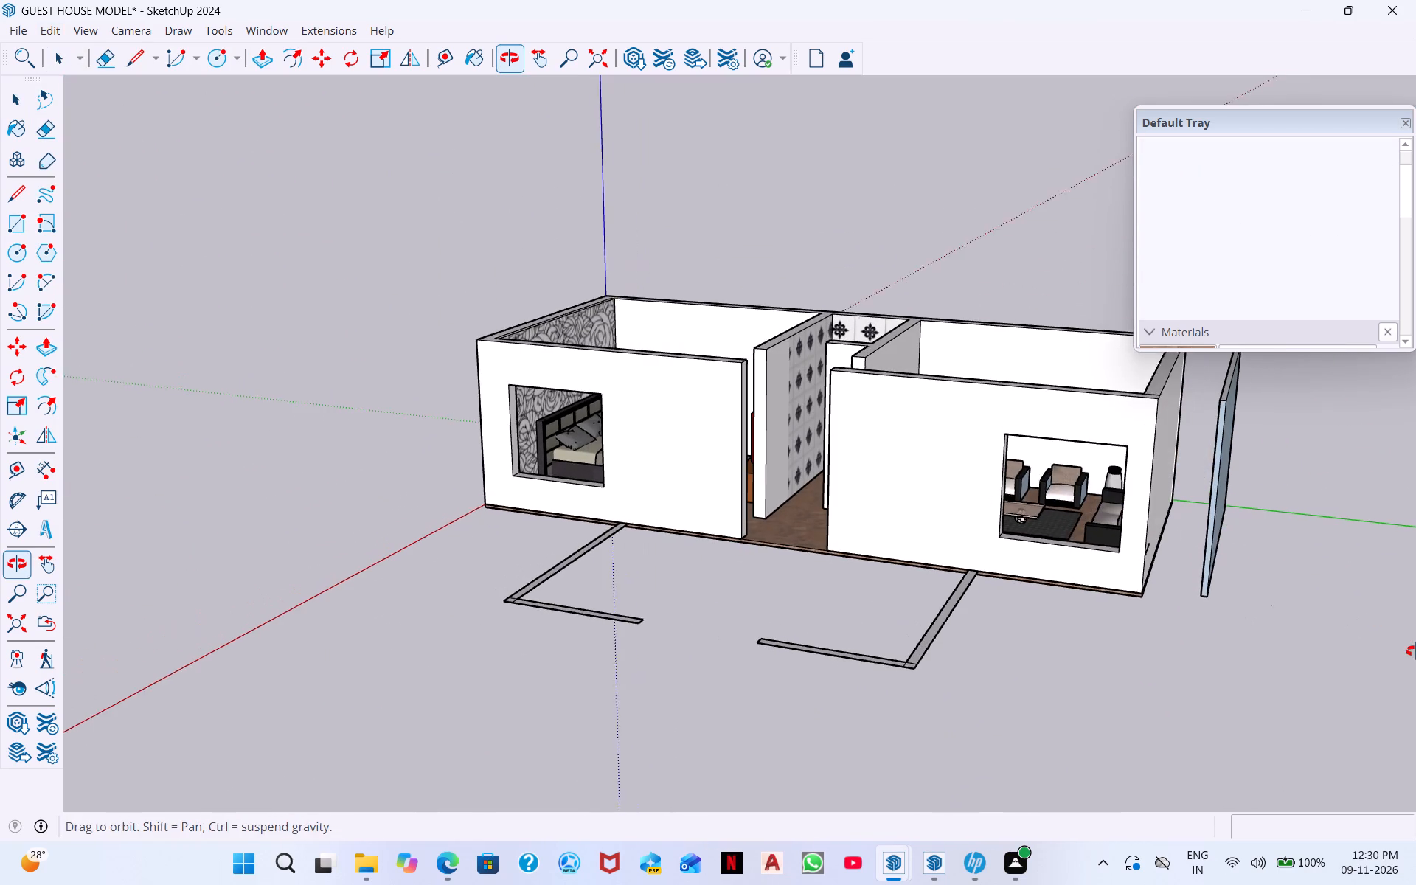
{"action": "middle_click_drag", "start_coordinate": [1415, 651], "coordinate": [1415, 642]}
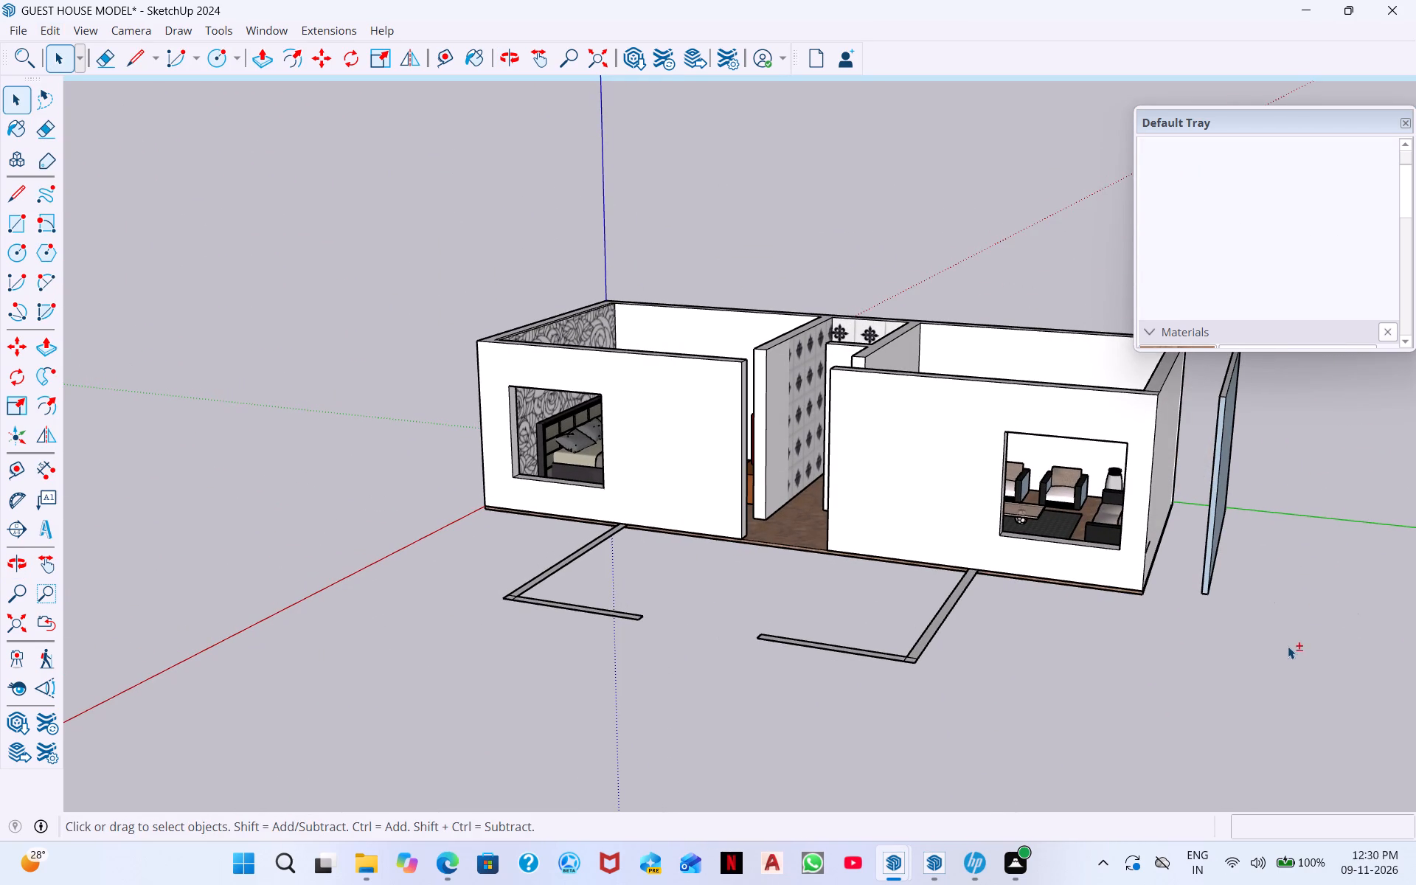
{"action": "left_click_drag", "start_coordinate": [1288, 646], "coordinate": [1195, 341], "text": "shift"}
Examine the selected panel's position relative to the end wall from the rear and front of the house.
{"action": "middle_click_drag", "start_coordinate": [1295, 485], "coordinate": [906, 589]}
{"action": "middle_click_drag", "start_coordinate": [1277, 684], "coordinate": [782, 643]}
{"action": "middle_click_drag", "start_coordinate": [662, 722], "coordinate": [485, 575]}
{"action": "middle_click_drag", "start_coordinate": [407, 671], "coordinate": [407, 619]}
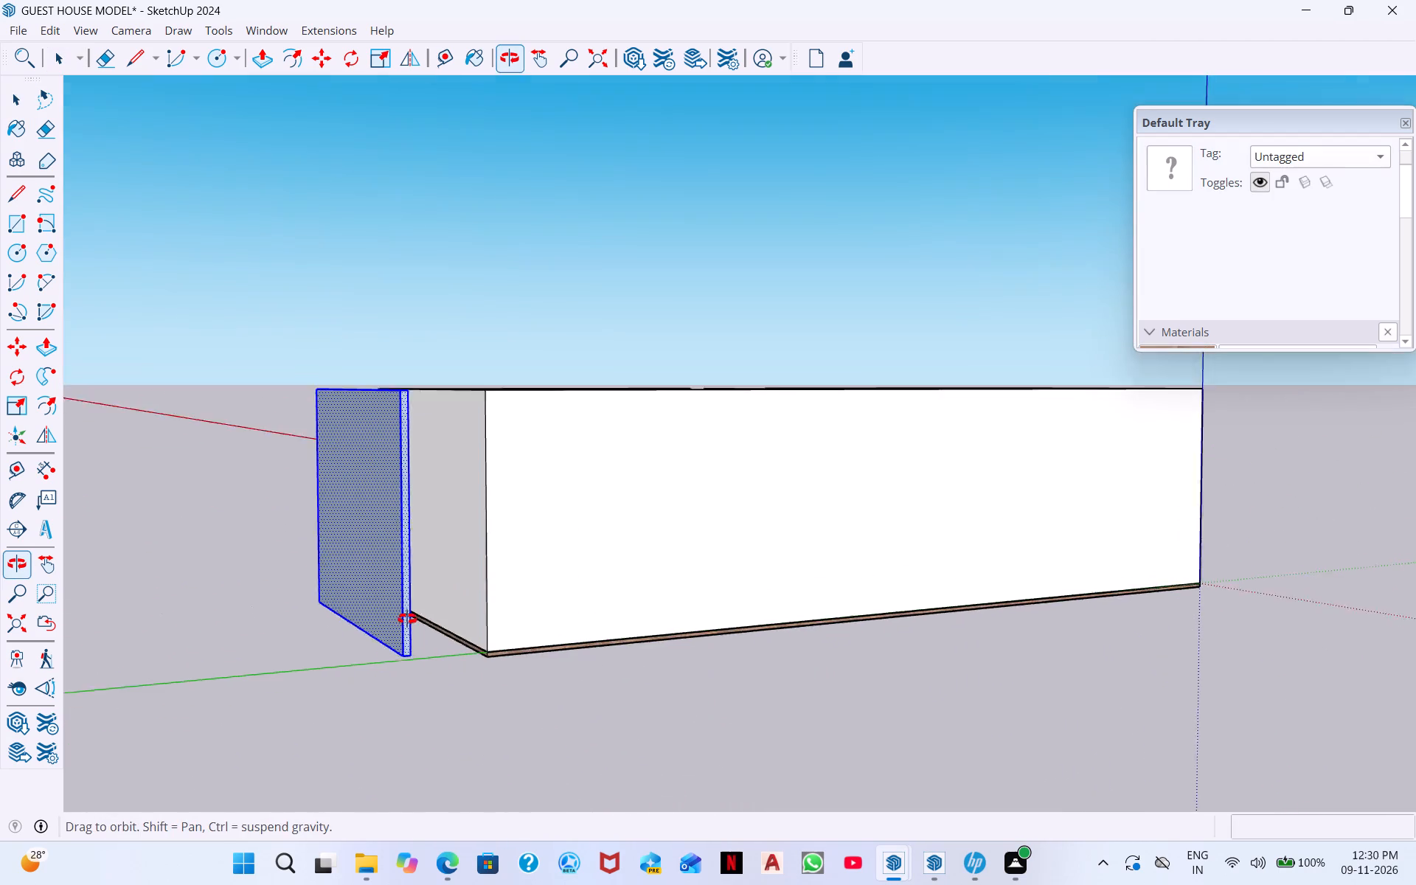
{"action": "middle_click_drag", "start_coordinate": [407, 619], "coordinate": [399, 480]}
{"action": "middle_click_drag", "start_coordinate": [371, 540], "coordinate": [1370, 868]}
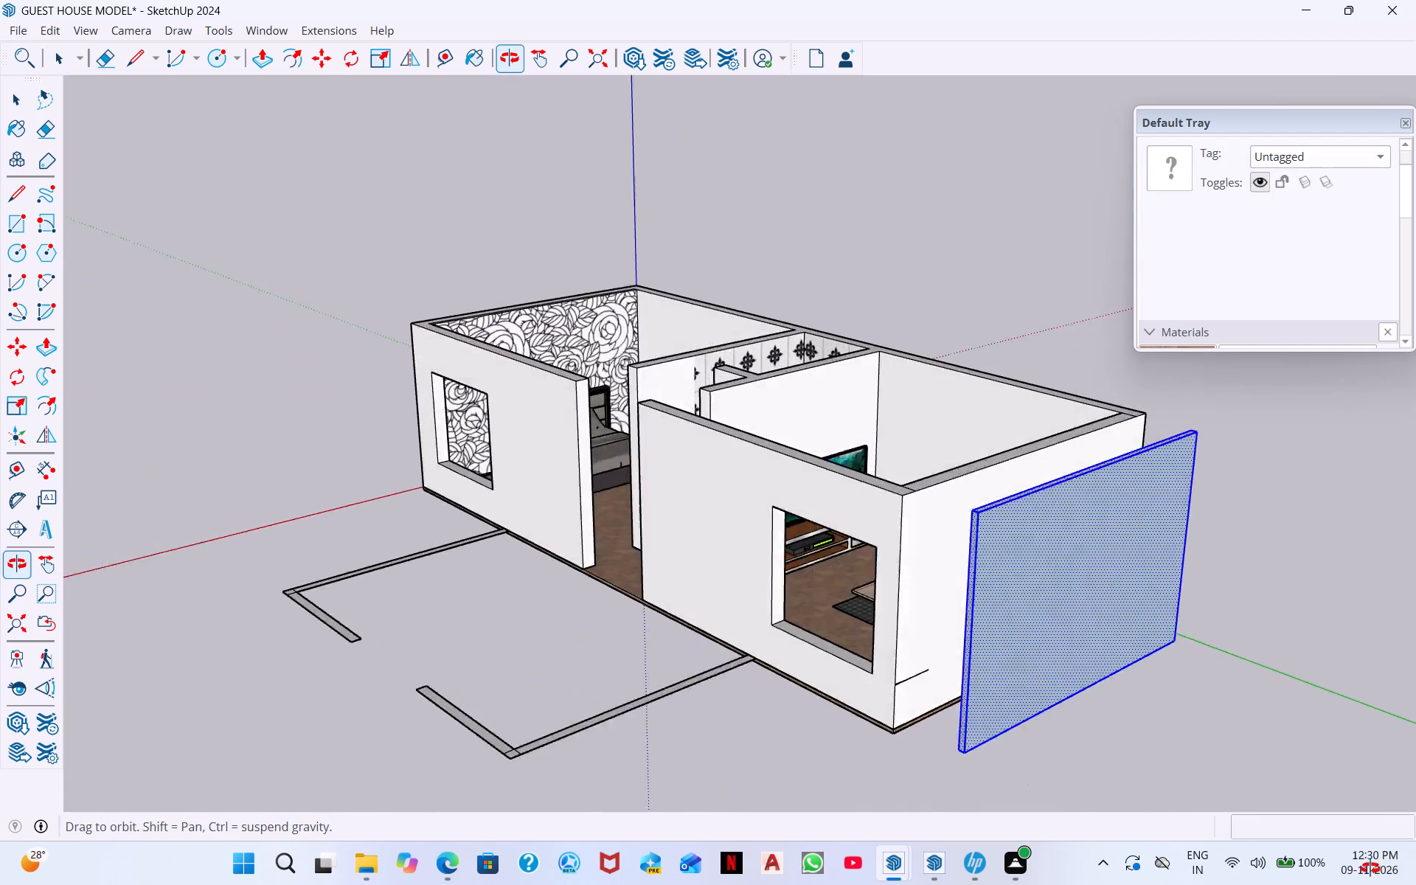
{"action": "middle_click_drag", "start_coordinate": [1370, 868], "coordinate": [1386, 866]}
{"action": "middle_click_drag", "start_coordinate": [1238, 656], "coordinate": [1390, 753]}
Dock the Default Tray beside the drawing area and narrow it so that it no longer covers the model.
{"action": "left_click_drag", "start_coordinate": [1212, 112], "coordinate": [1415, 114]}
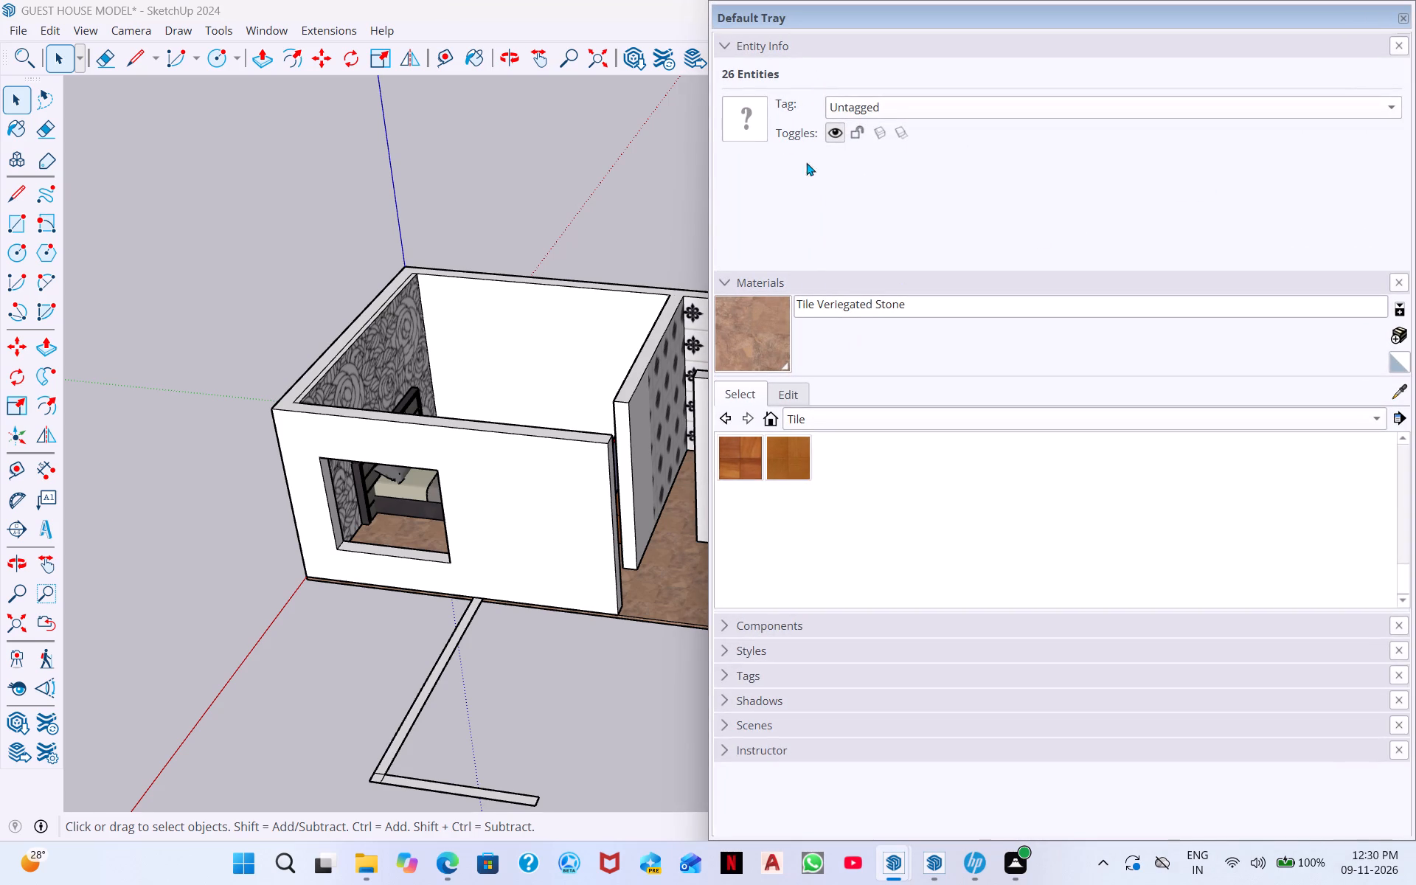
{"action": "left_click_drag", "start_coordinate": [709, 169], "coordinate": [1393, 187]}
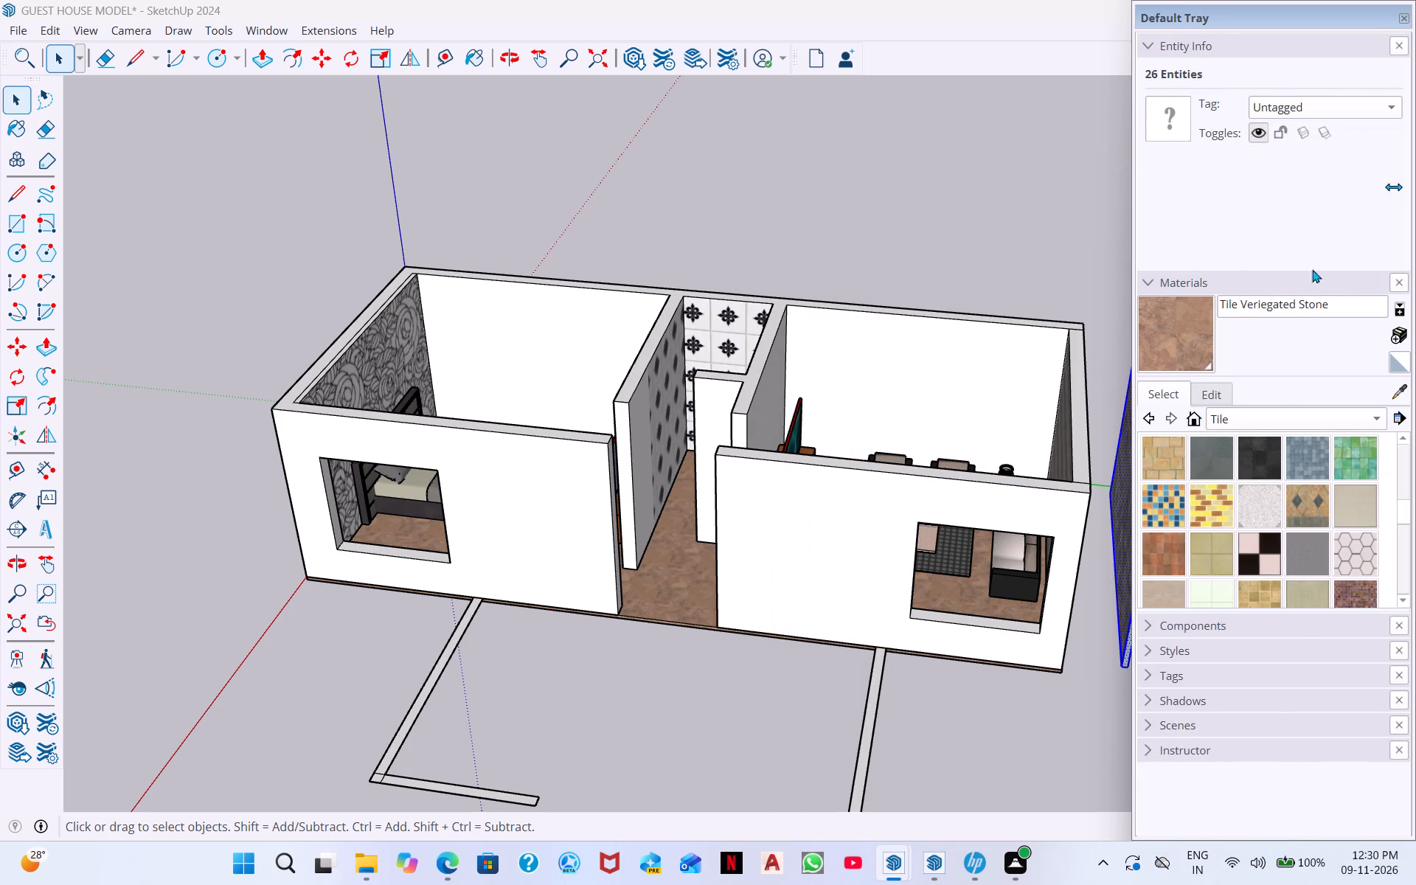
Move the selected panel by its top corner onto the inner top corner of the living room's end wall.
{"action": "middle_click_drag", "start_coordinate": [1148, 428], "coordinate": [1325, 442]}
{"action": "middle_click_drag", "start_coordinate": [1162, 333], "coordinate": [1297, 295]}
{"action": "middle_click_drag", "start_coordinate": [1009, 195], "coordinate": [1415, 246]}
{"action": "scroll", "coordinate": [841, 256], "scroll_direction": "down", "scroll_amount": 1}
{"action": "scroll", "coordinate": [907, 276], "scroll_direction": "up", "scroll_amount": 5}
{"action": "middle_click_drag", "start_coordinate": [946, 300], "coordinate": [1027, 303]}
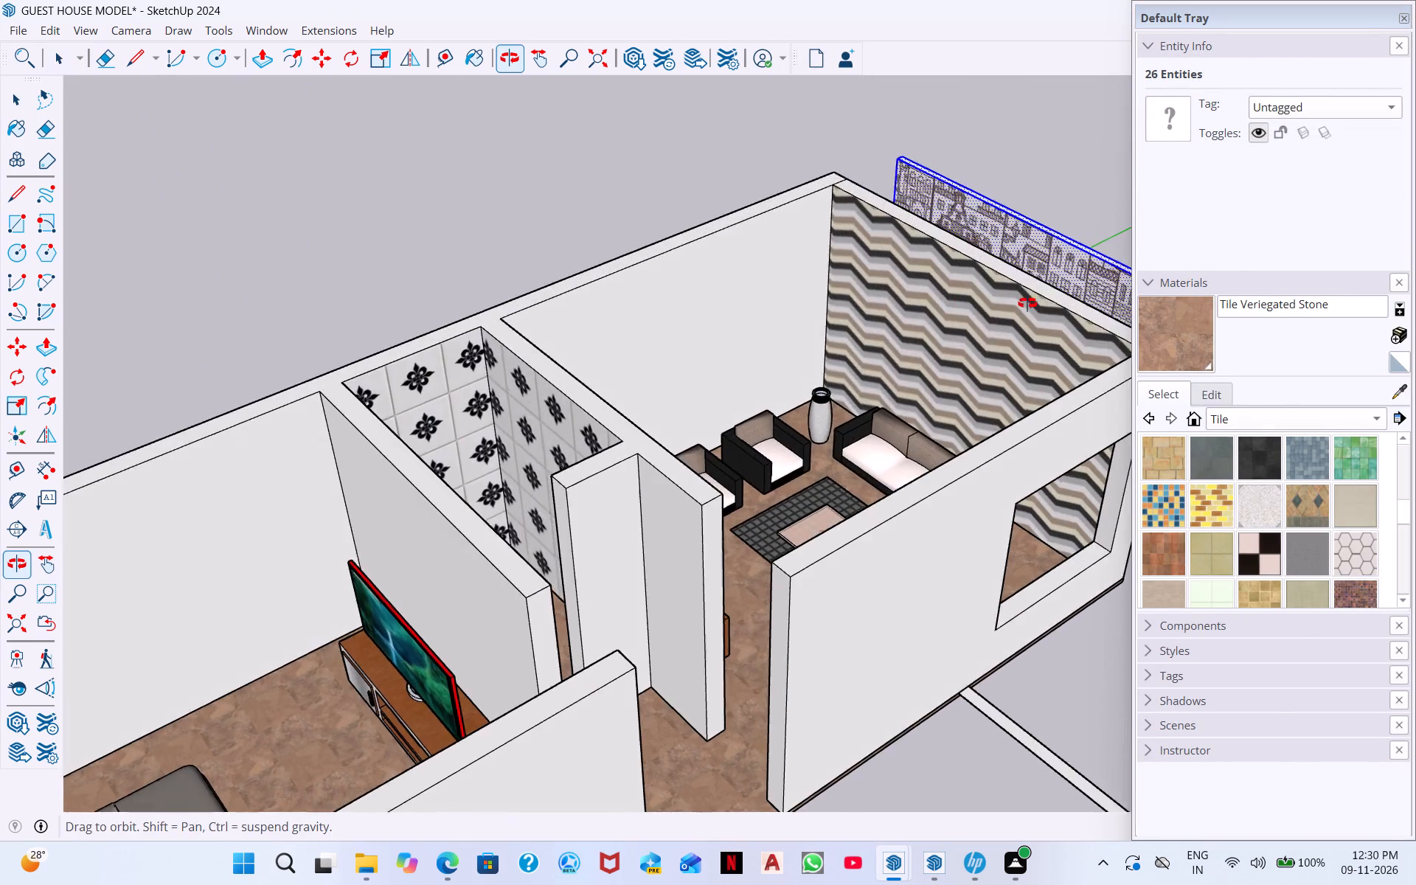
{"action": "middle_click_drag", "start_coordinate": [1027, 303], "coordinate": [1274, 256]}
{"action": "scroll", "coordinate": [826, 183], "scroll_direction": "up", "scroll_amount": 5}
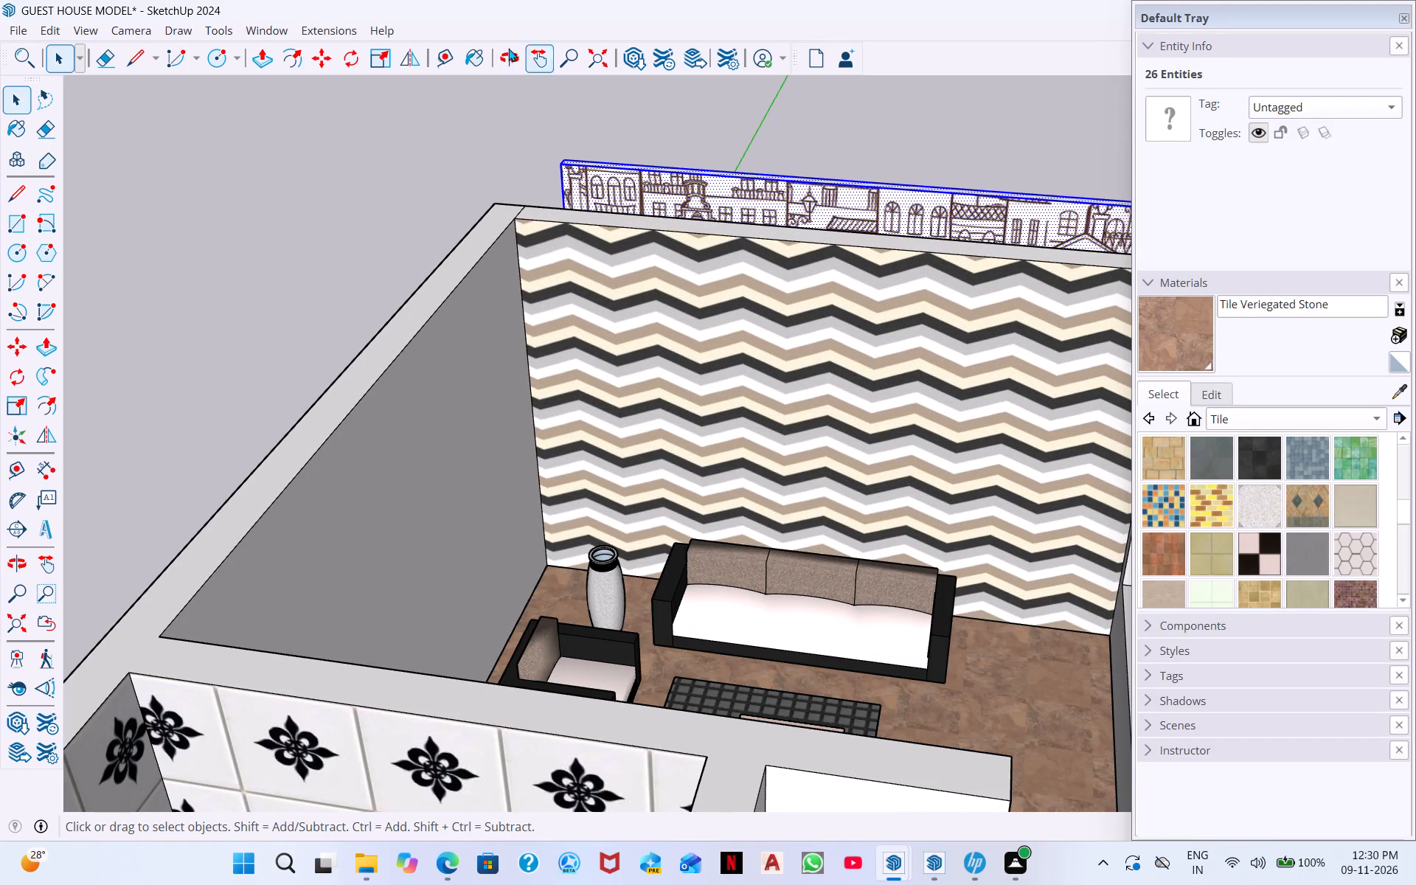
{"action": "left_click", "coordinate": [321, 61]}
{"action": "scroll", "coordinate": [558, 164], "scroll_direction": "up", "scroll_amount": 5}
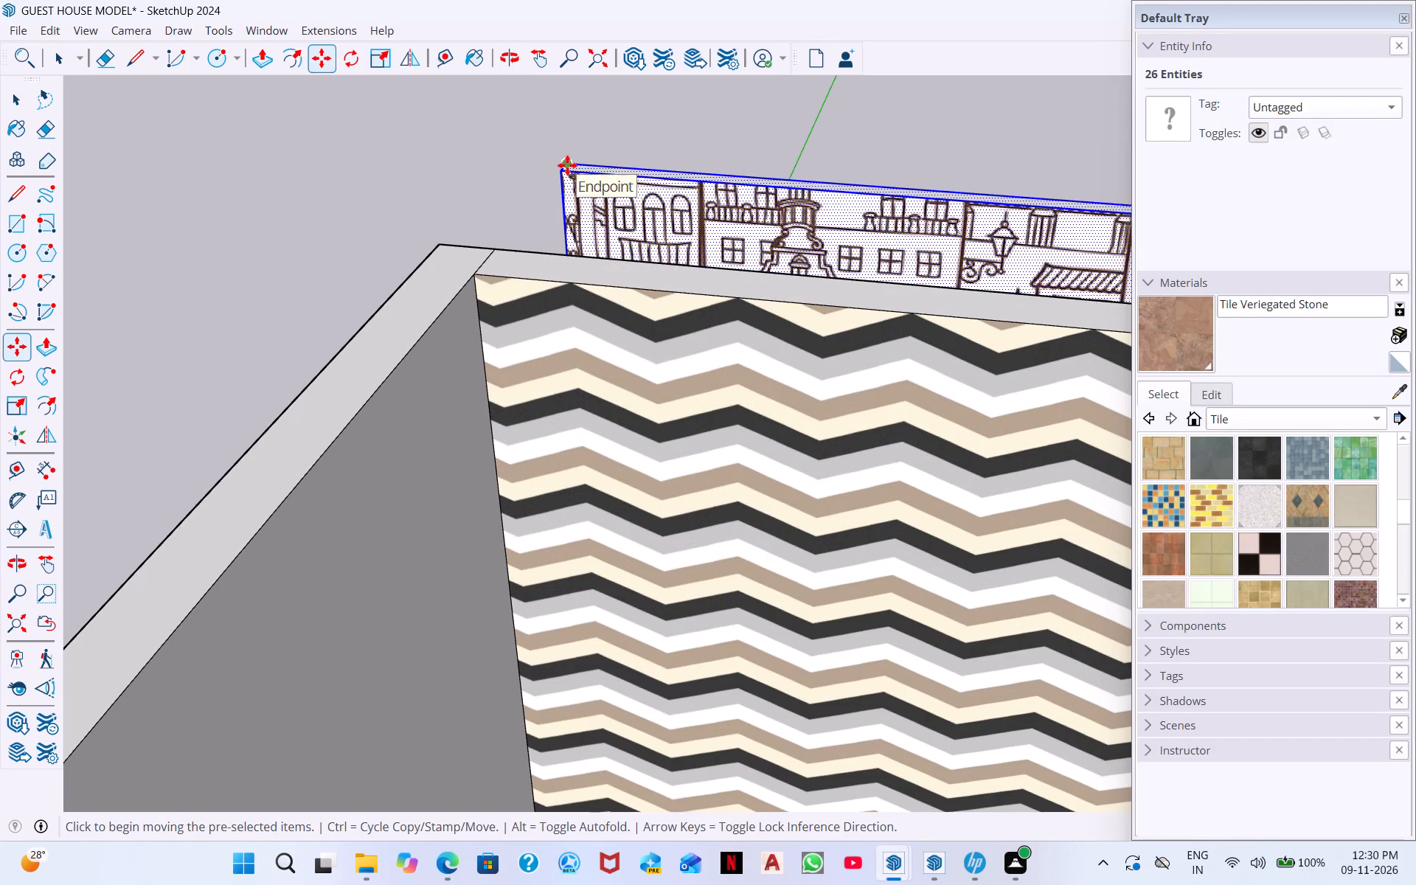
{"action": "left_click", "coordinate": [567, 165]}
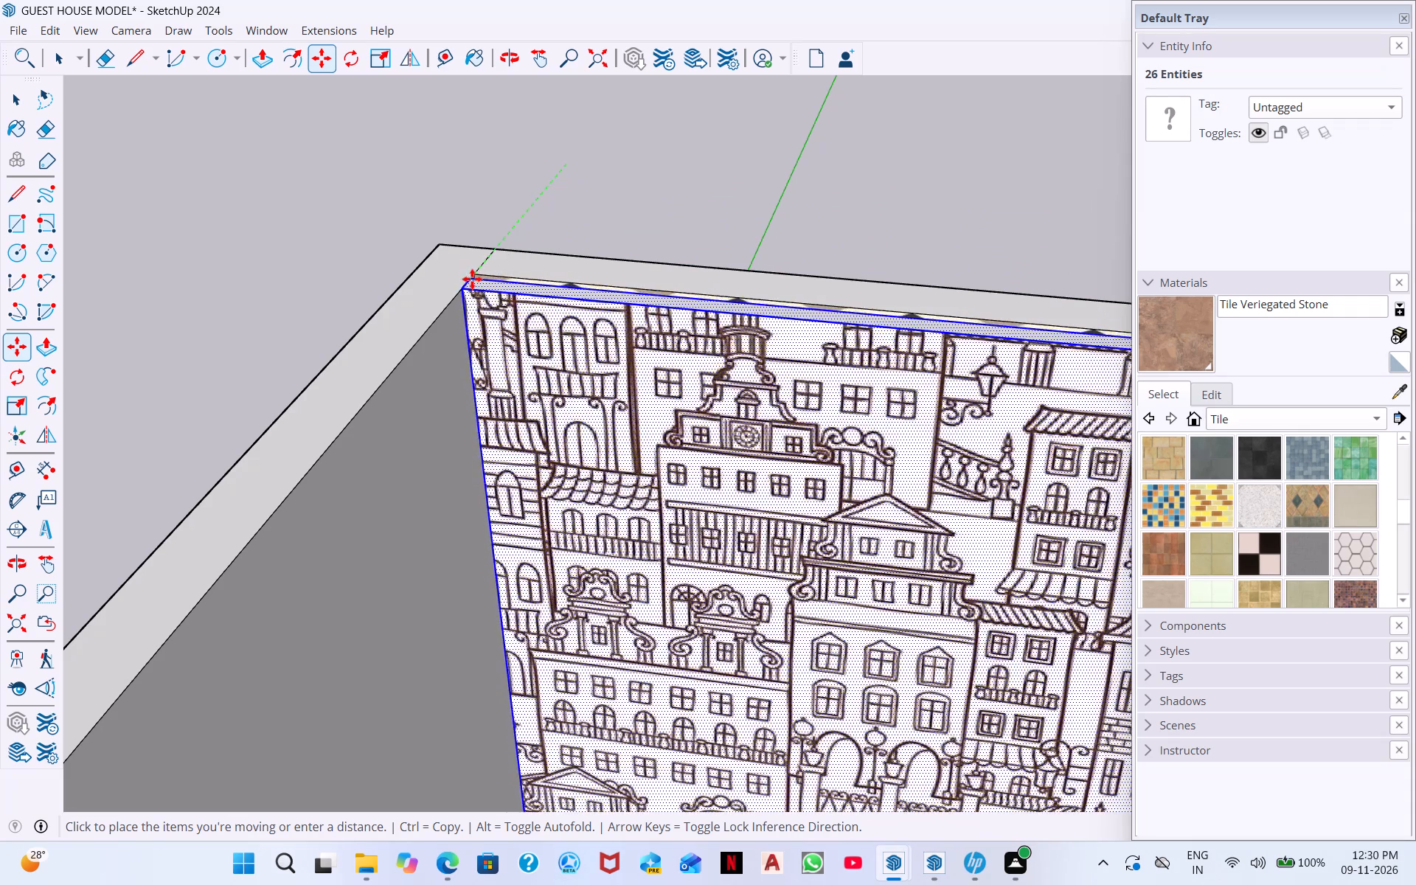
{"action": "left_click", "coordinate": [476, 276]}
Examine the moved panel's fit along the top of the end wall at both ends, and clear the selection.
{"action": "scroll", "coordinate": [503, 283], "scroll_direction": "down", "scroll_amount": 4}
{"action": "middle_click_drag", "start_coordinate": [671, 372], "coordinate": [664, 300]}
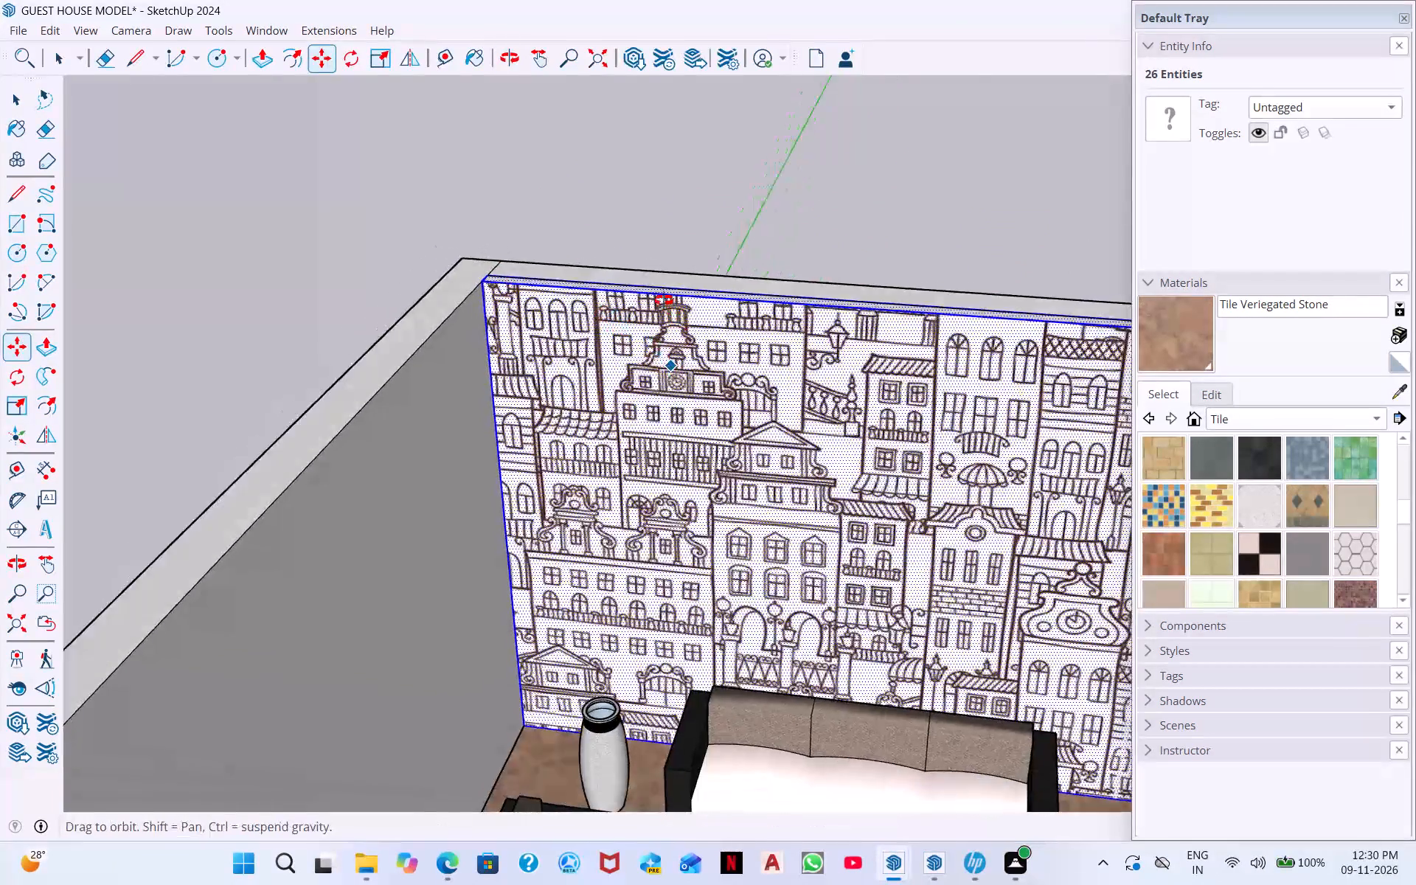
{"action": "middle_click_drag", "start_coordinate": [664, 300], "coordinate": [656, 308]}
{"action": "scroll", "coordinate": [612, 270], "scroll_direction": "down", "scroll_amount": 3}
{"action": "middle_click_drag", "start_coordinate": [974, 346], "coordinate": [1202, 349]}
{"action": "middle_click_drag", "start_coordinate": [1043, 336], "coordinate": [1159, 347]}
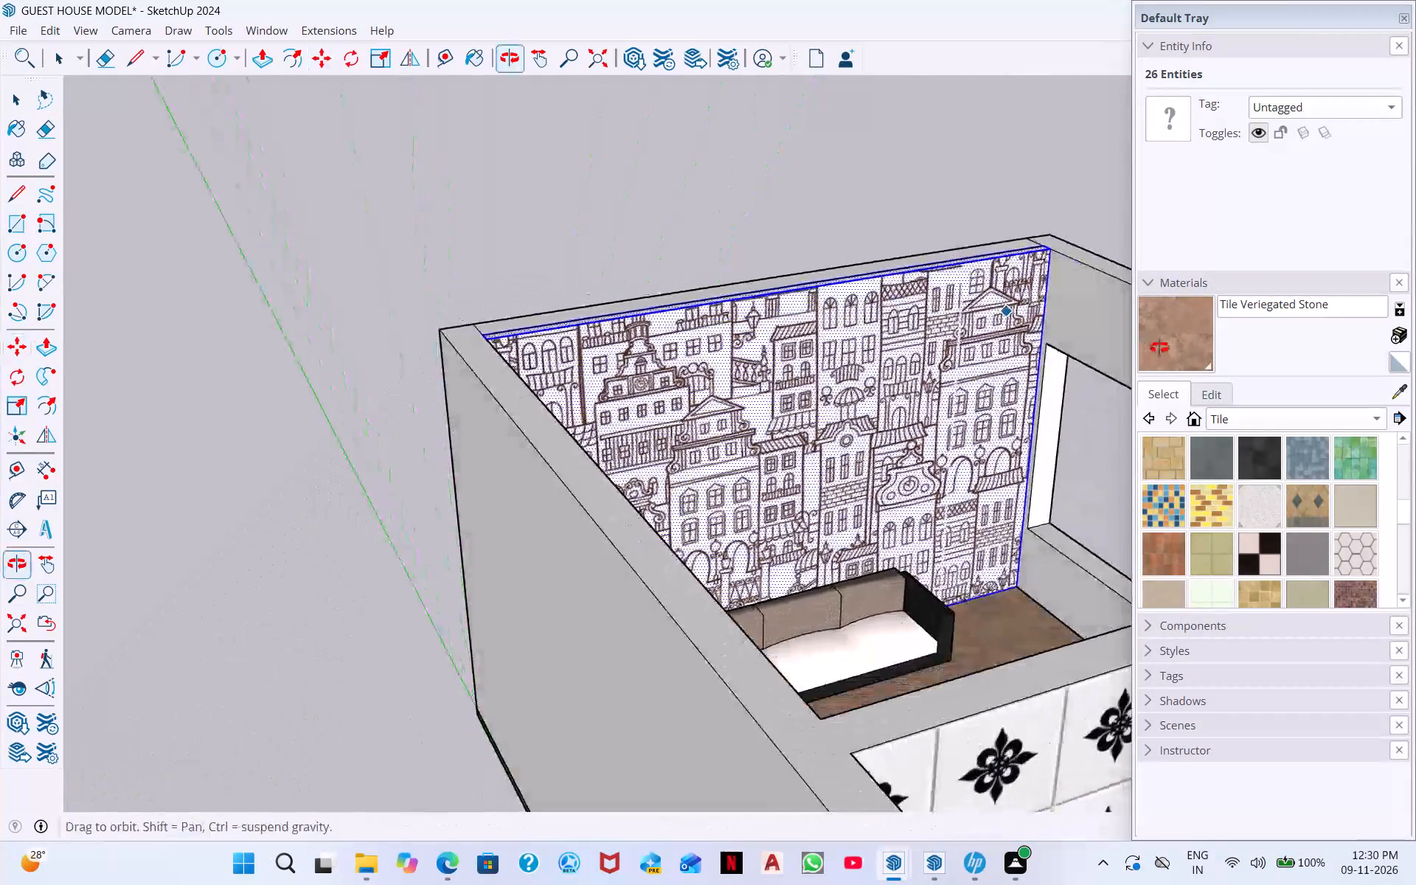
{"action": "middle_click_drag", "start_coordinate": [1159, 347], "coordinate": [1162, 347]}
{"action": "scroll", "coordinate": [988, 271], "scroll_direction": "up", "scroll_amount": 4}
{"action": "scroll", "coordinate": [1095, 227], "scroll_direction": "up", "scroll_amount": 5}
{"action": "middle_click_drag", "start_coordinate": [1032, 255], "coordinate": [822, 327]}
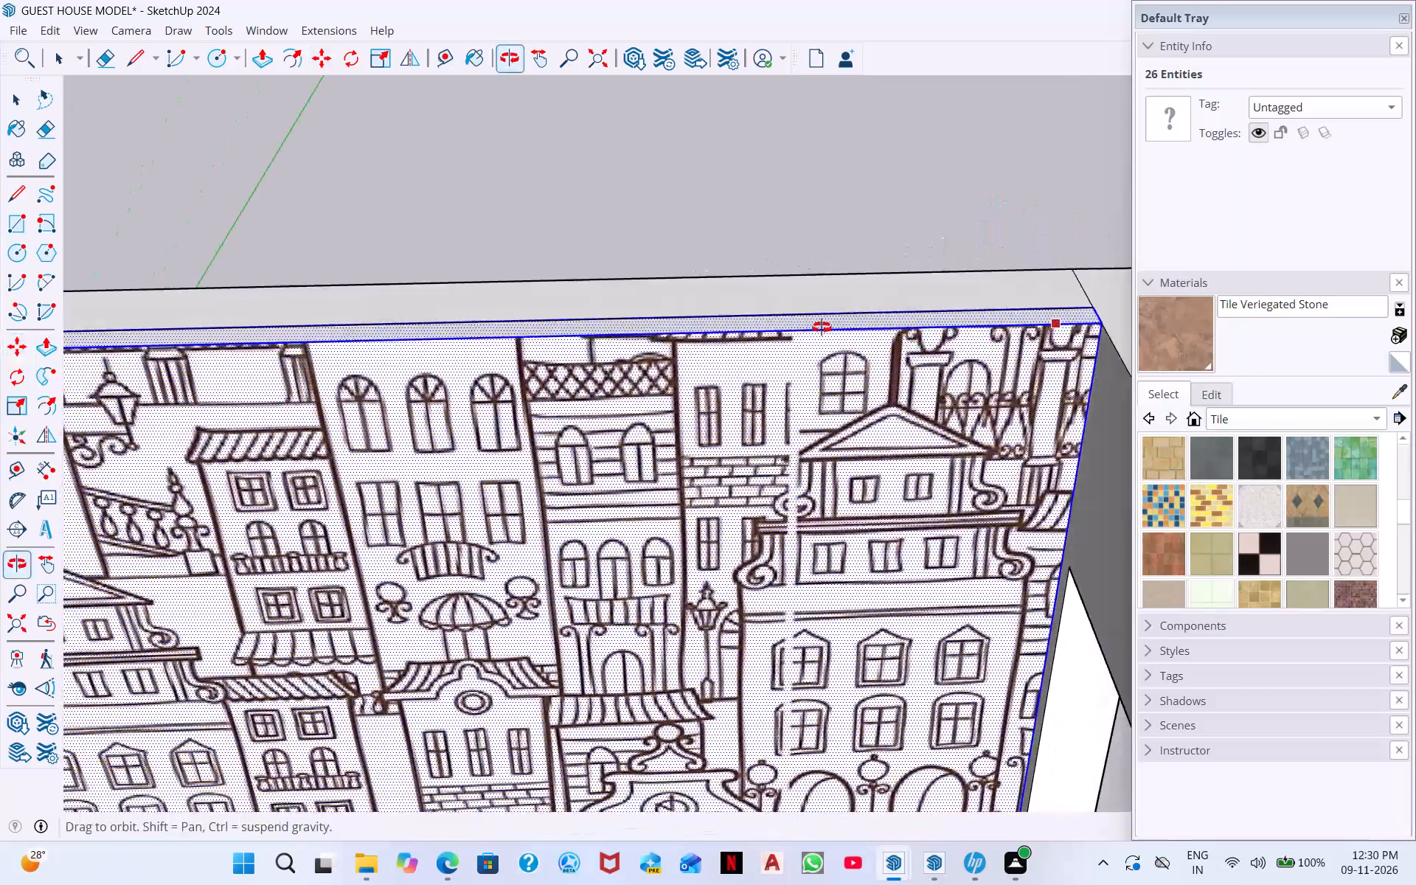
{"action": "middle_click_drag", "start_coordinate": [822, 327], "coordinate": [332, 412]}
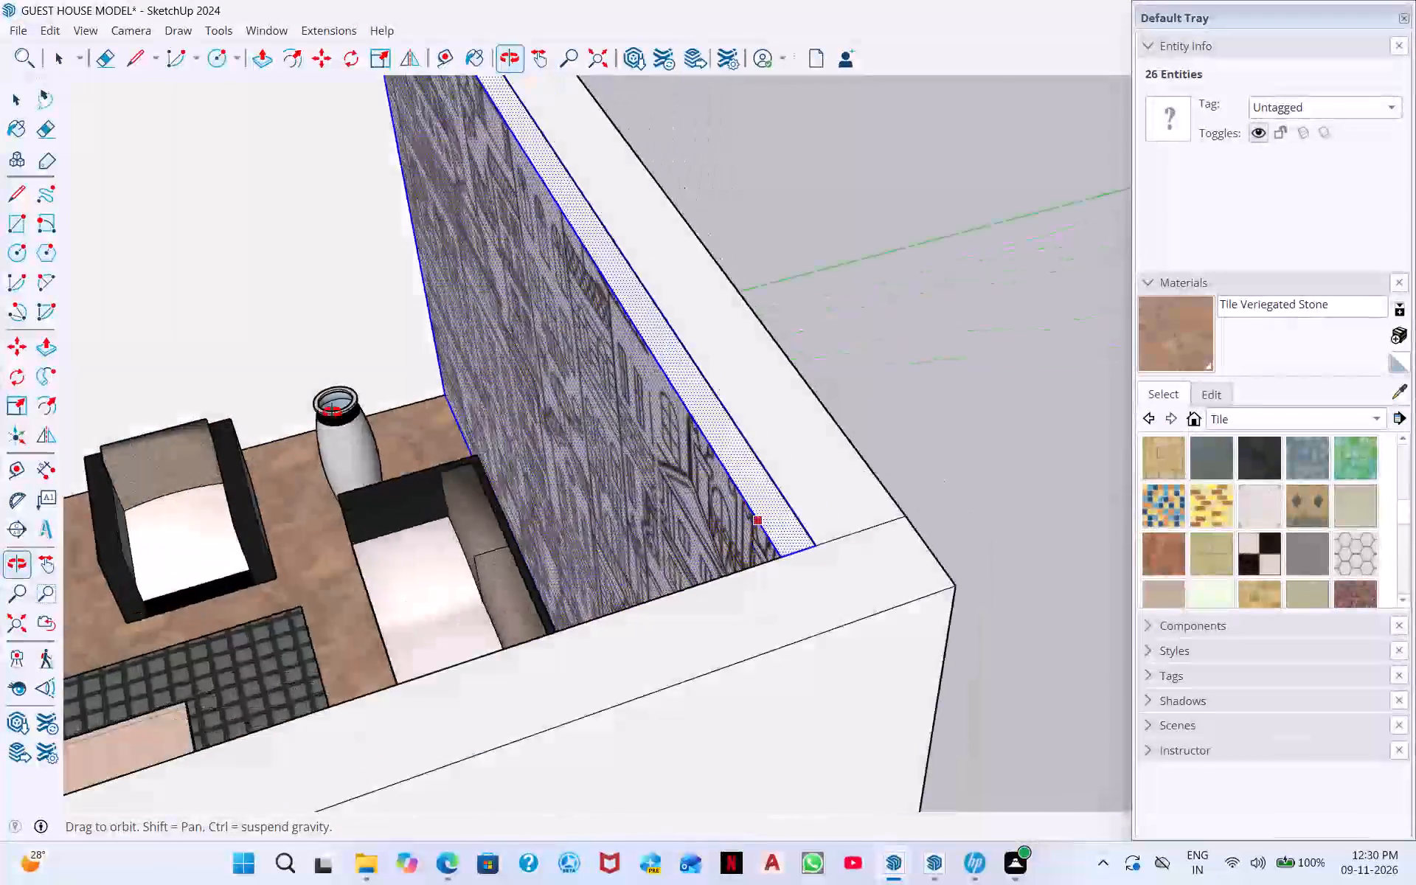
{"action": "middle_click_drag", "start_coordinate": [332, 412], "coordinate": [593, 274]}
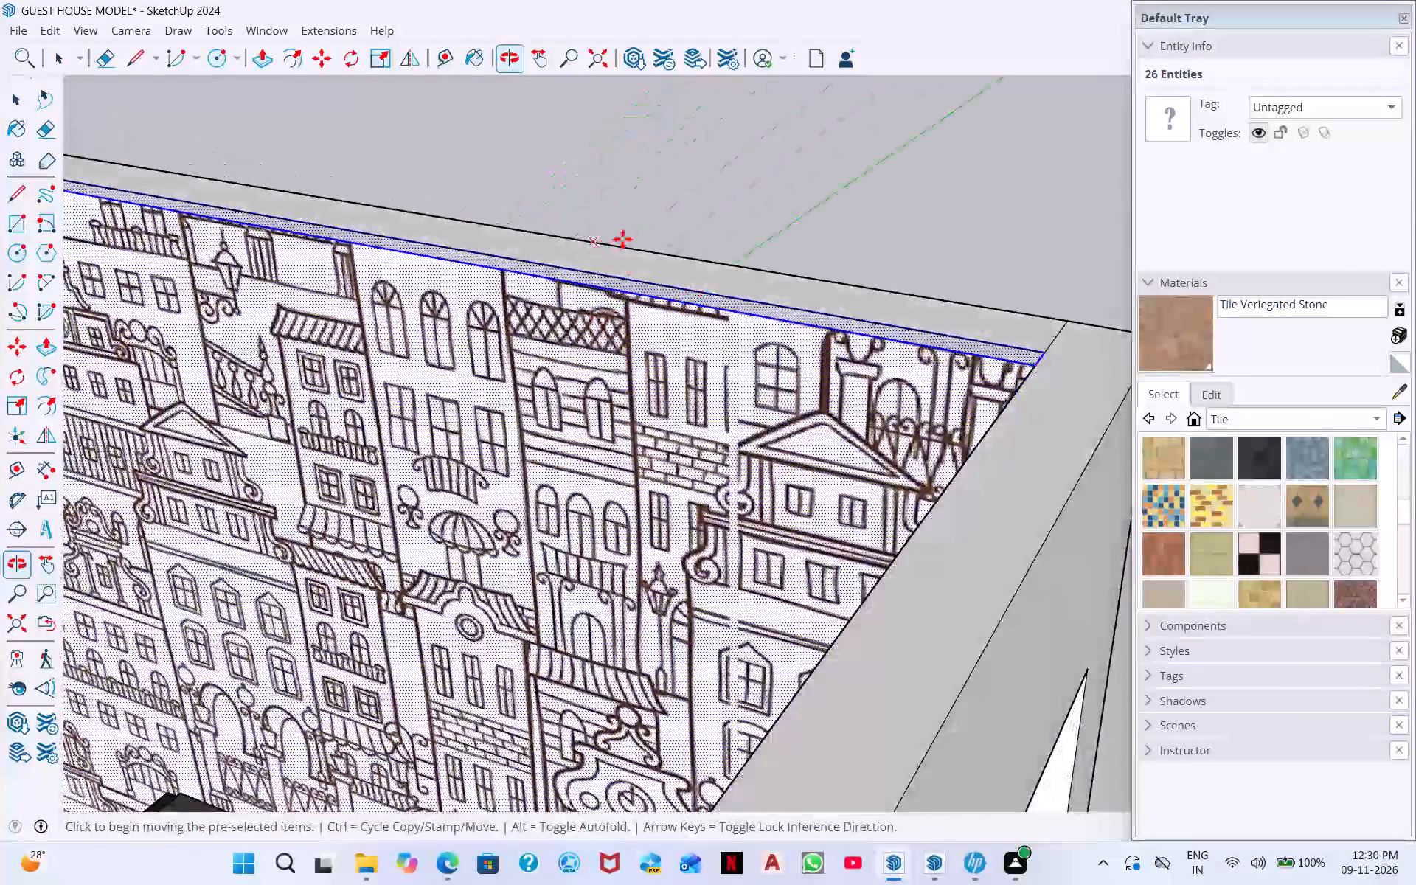
{"action": "key", "text": "space"}
{"action": "left_click", "coordinate": [663, 176]}
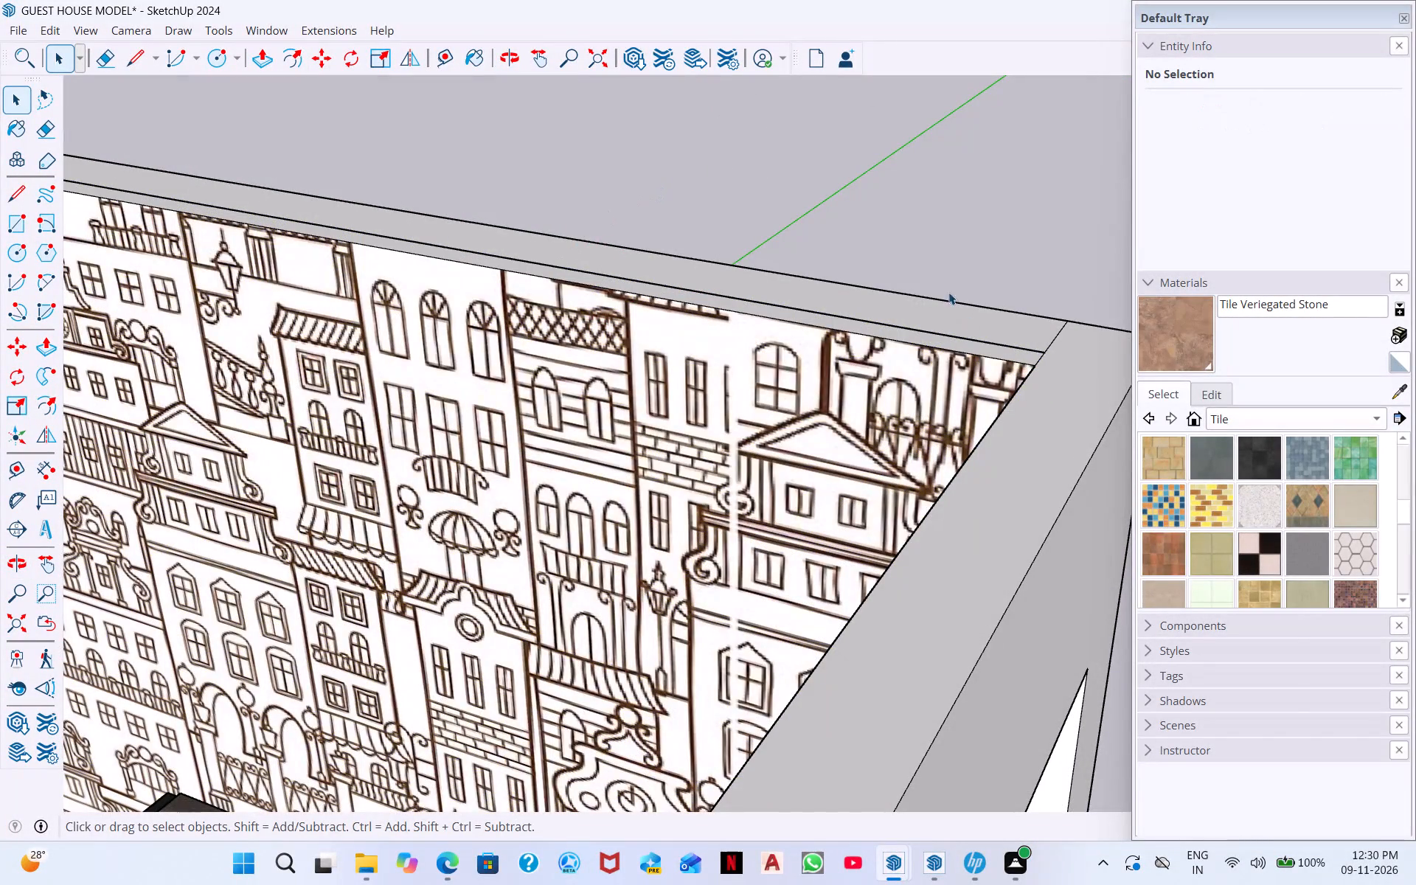
Erase the short dividing edge across the wall top at the end wall's front corner.
{"action": "middle_click_drag", "start_coordinate": [625, 297], "coordinate": [411, 460]}
{"action": "scroll", "coordinate": [697, 431], "scroll_direction": "down", "scroll_amount": 1}
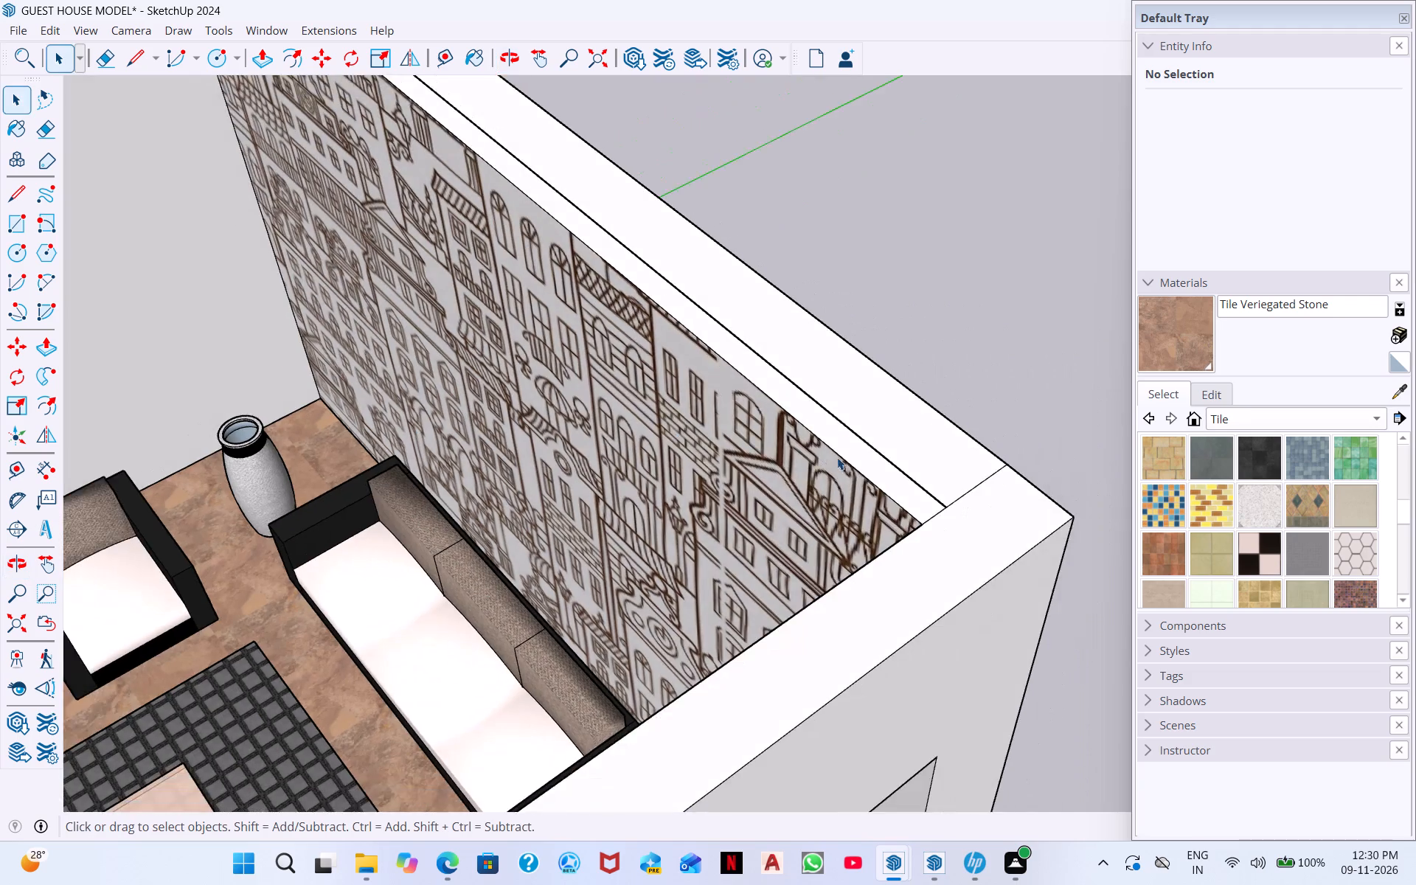
{"action": "scroll", "coordinate": [837, 456], "scroll_direction": "up", "scroll_amount": 5}
{"action": "scroll", "coordinate": [844, 392], "scroll_direction": "up", "scroll_amount": 5}
{"action": "middle_click_drag", "start_coordinate": [769, 417], "coordinate": [847, 220]}
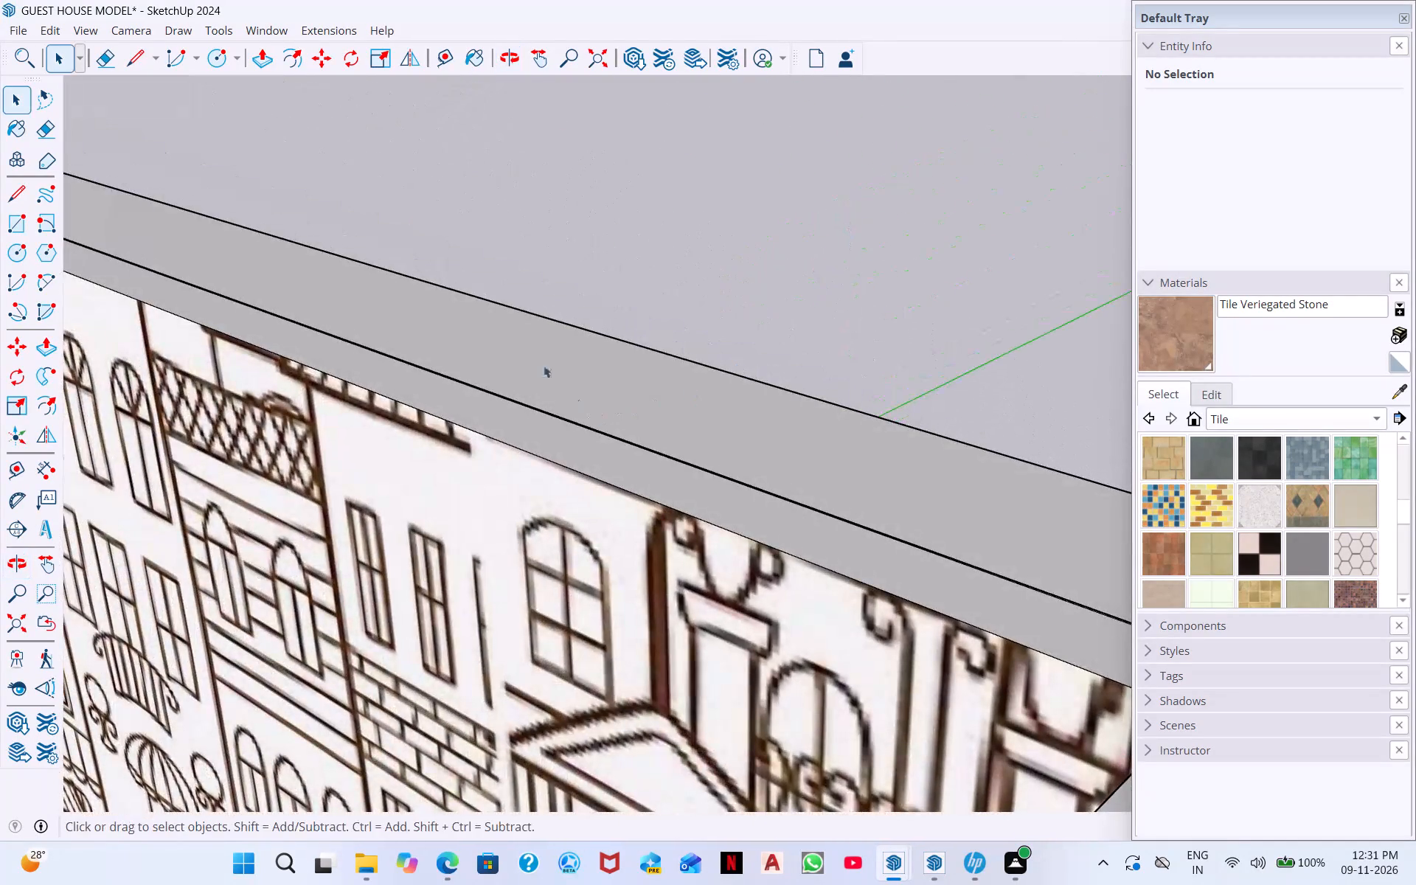
{"action": "scroll", "coordinate": [412, 347], "scroll_direction": "down", "scroll_amount": 8}
{"action": "middle_click_drag", "start_coordinate": [518, 423], "coordinate": [358, 295]}
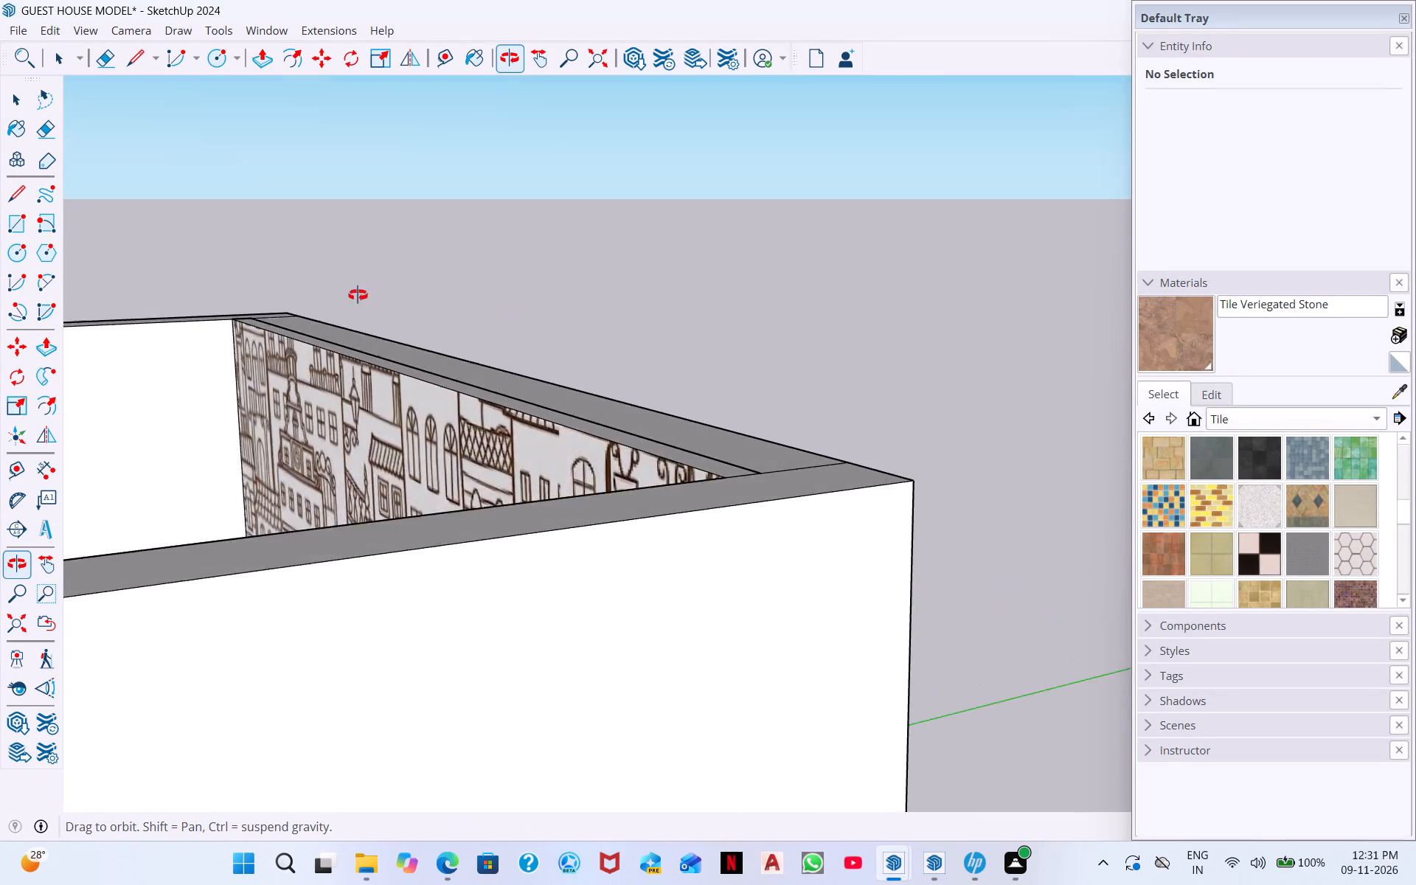
{"action": "middle_click_drag", "start_coordinate": [358, 295], "coordinate": [232, 340]}
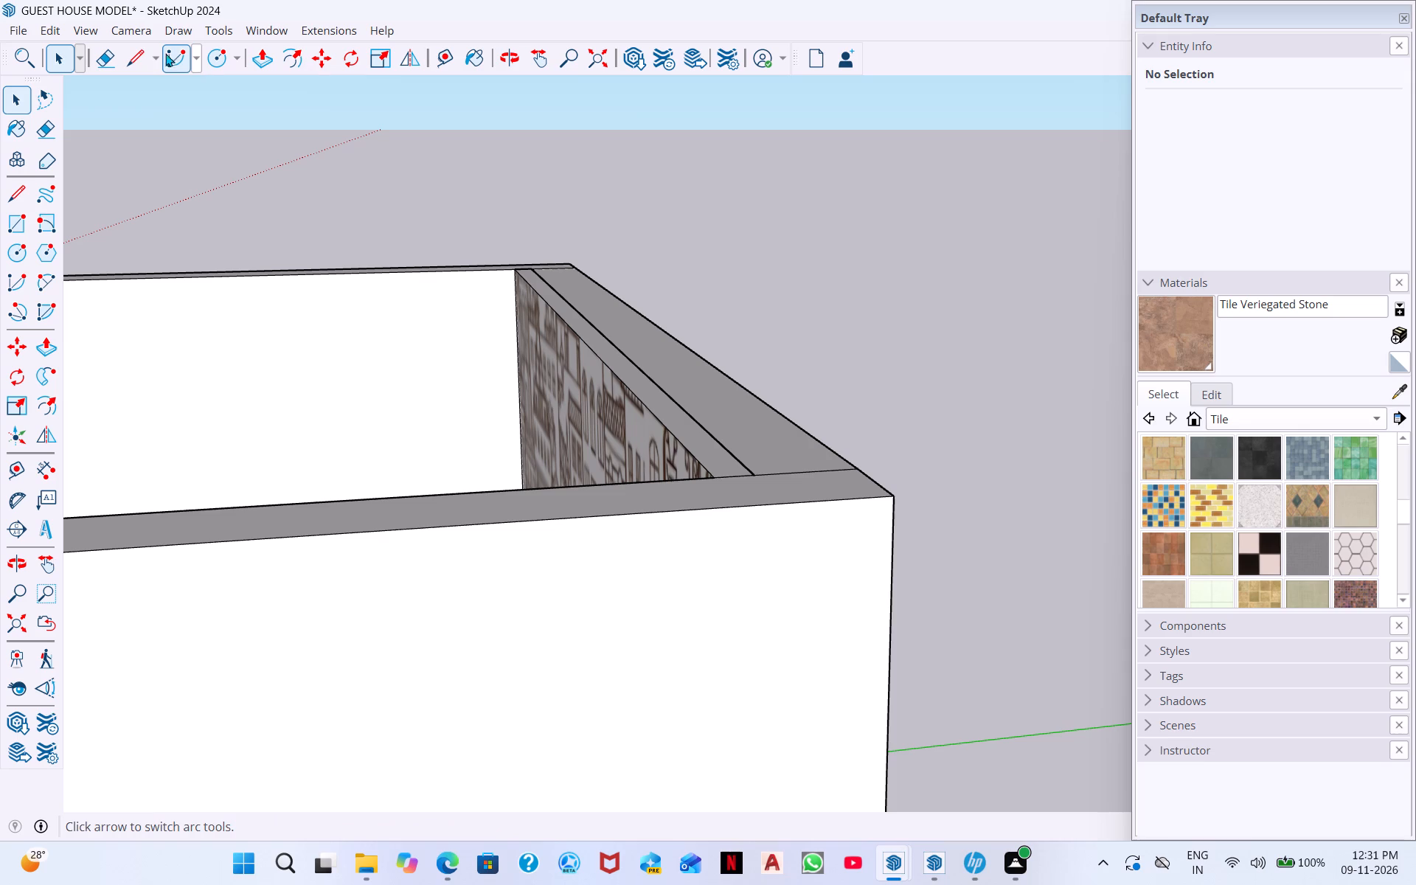
{"action": "left_click", "coordinate": [104, 58]}
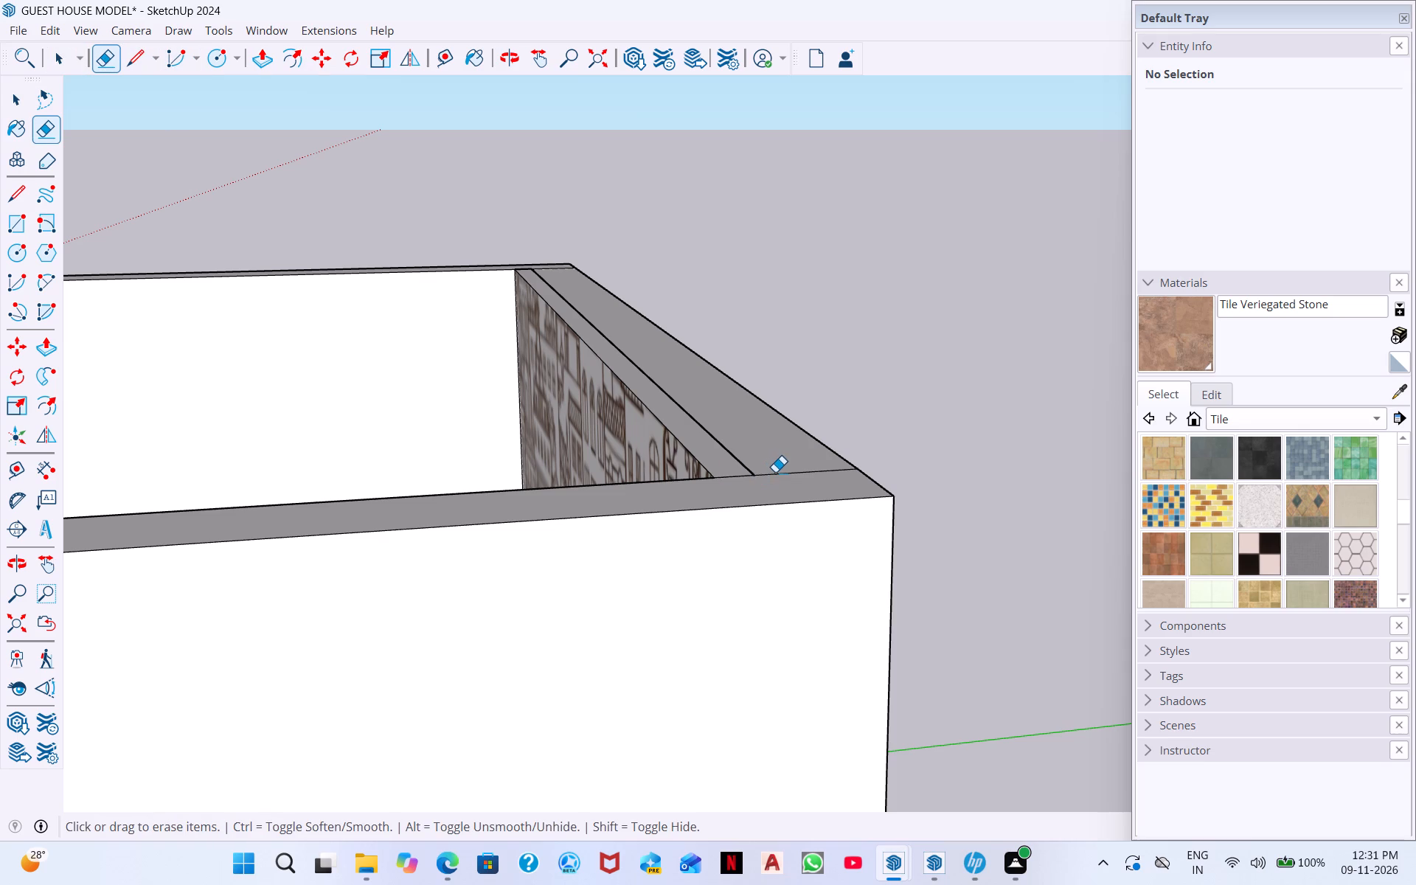
{"action": "left_click", "coordinate": [775, 472]}
{"action": "left_click_drag", "start_coordinate": [782, 470], "coordinate": [791, 495]}
{"action": "scroll", "coordinate": [726, 353], "scroll_direction": "down", "scroll_amount": 4}
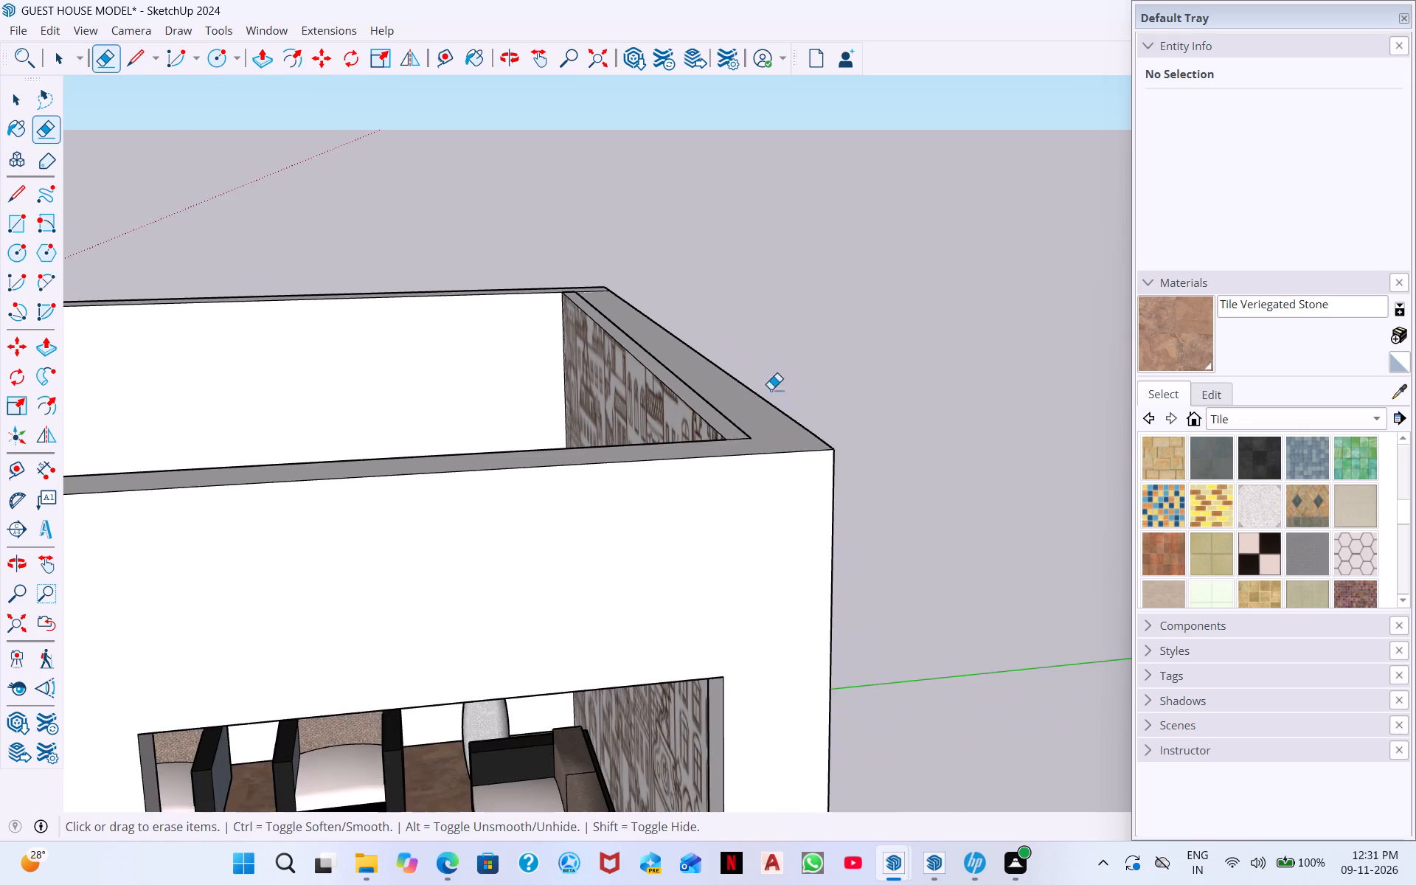
Erase the short dividing edge across the wall top at the end wall's rear corner.
{"action": "middle_click_drag", "start_coordinate": [771, 389], "coordinate": [855, 601]}
{"action": "scroll", "coordinate": [700, 341], "scroll_direction": "up", "scroll_amount": 2}
{"action": "scroll", "coordinate": [453, 108], "scroll_direction": "up", "scroll_amount": 5}
{"action": "scroll", "coordinate": [572, 192], "scroll_direction": "up", "scroll_amount": 5}
{"action": "left_click_drag", "start_coordinate": [464, 131], "coordinate": [482, 153]}
{"action": "scroll", "coordinate": [481, 222], "scroll_direction": "down", "scroll_amount": 8}
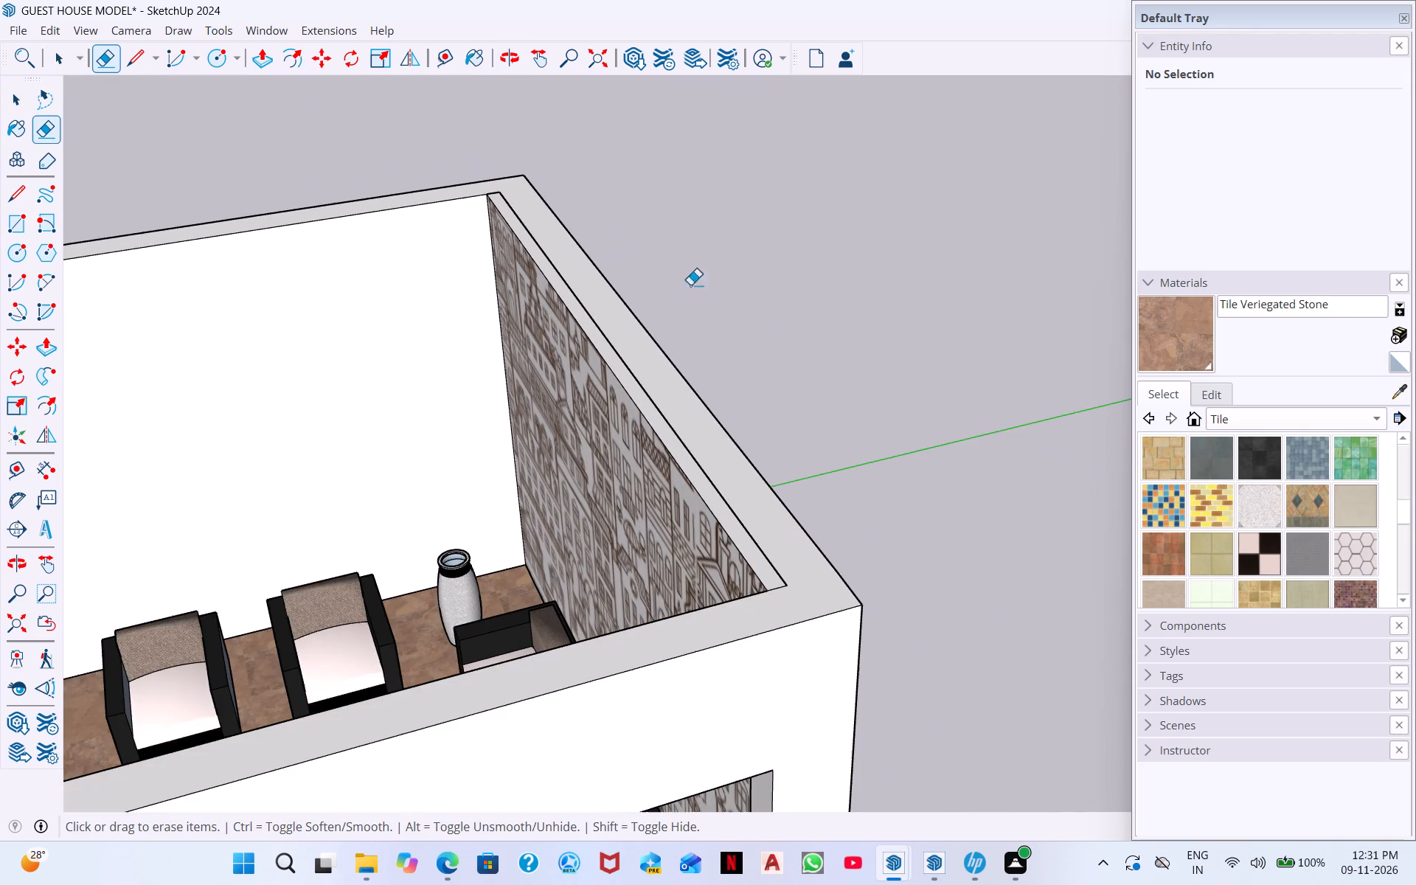
Examine closely how the panel's top corner meets the rear side wall and the end wall.
{"action": "middle_click_drag", "start_coordinate": [517, 237], "coordinate": [946, 270]}
{"action": "middle_click_drag", "start_coordinate": [324, 365], "coordinate": [544, 336]}
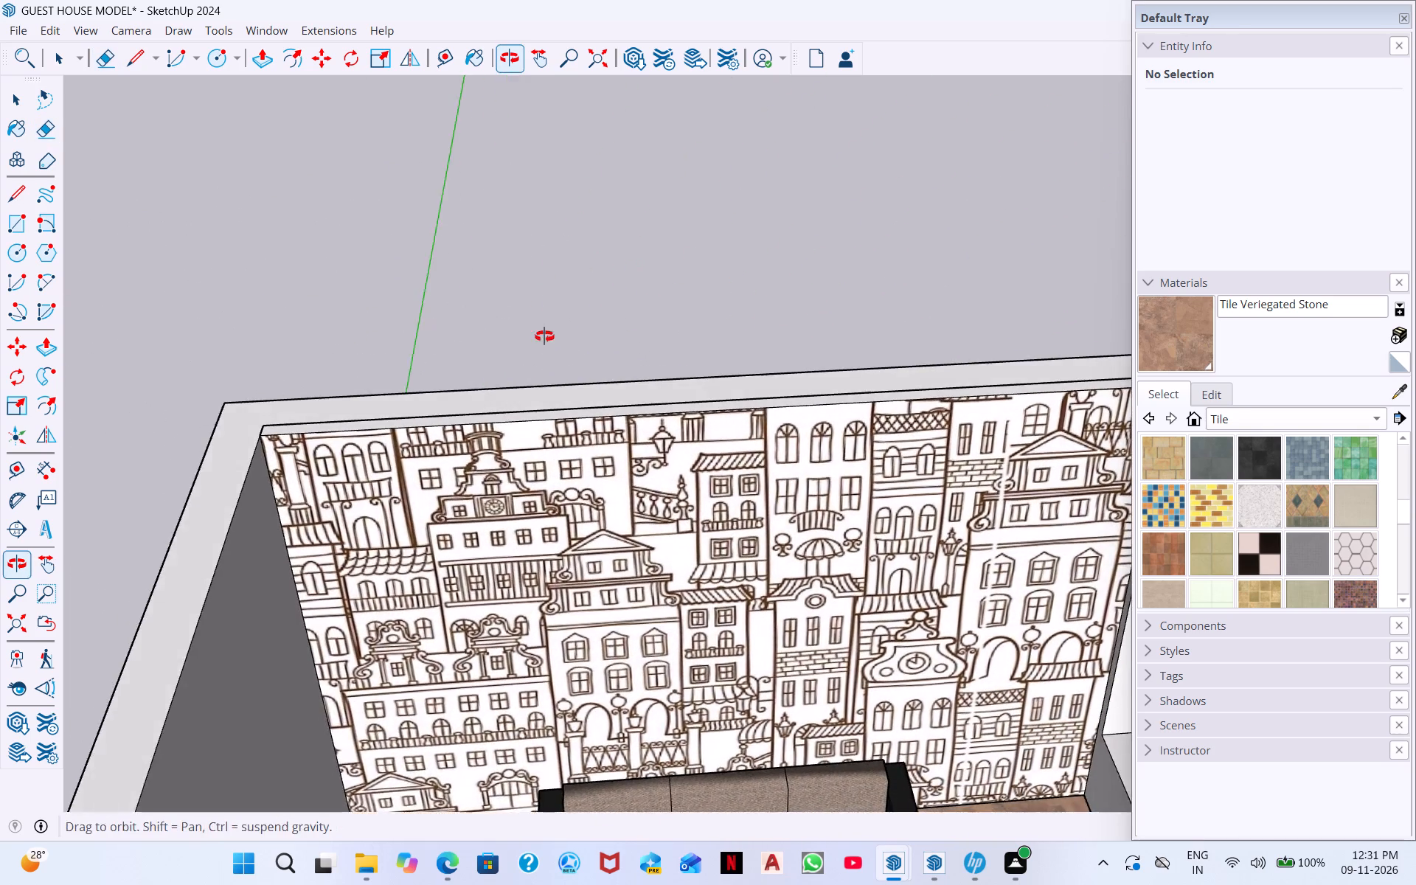
{"action": "middle_click_drag", "start_coordinate": [544, 336], "coordinate": [652, 308]}
{"action": "scroll", "coordinate": [341, 511], "scroll_direction": "up", "scroll_amount": 2}
{"action": "scroll", "coordinate": [265, 493], "scroll_direction": "up", "scroll_amount": 13}
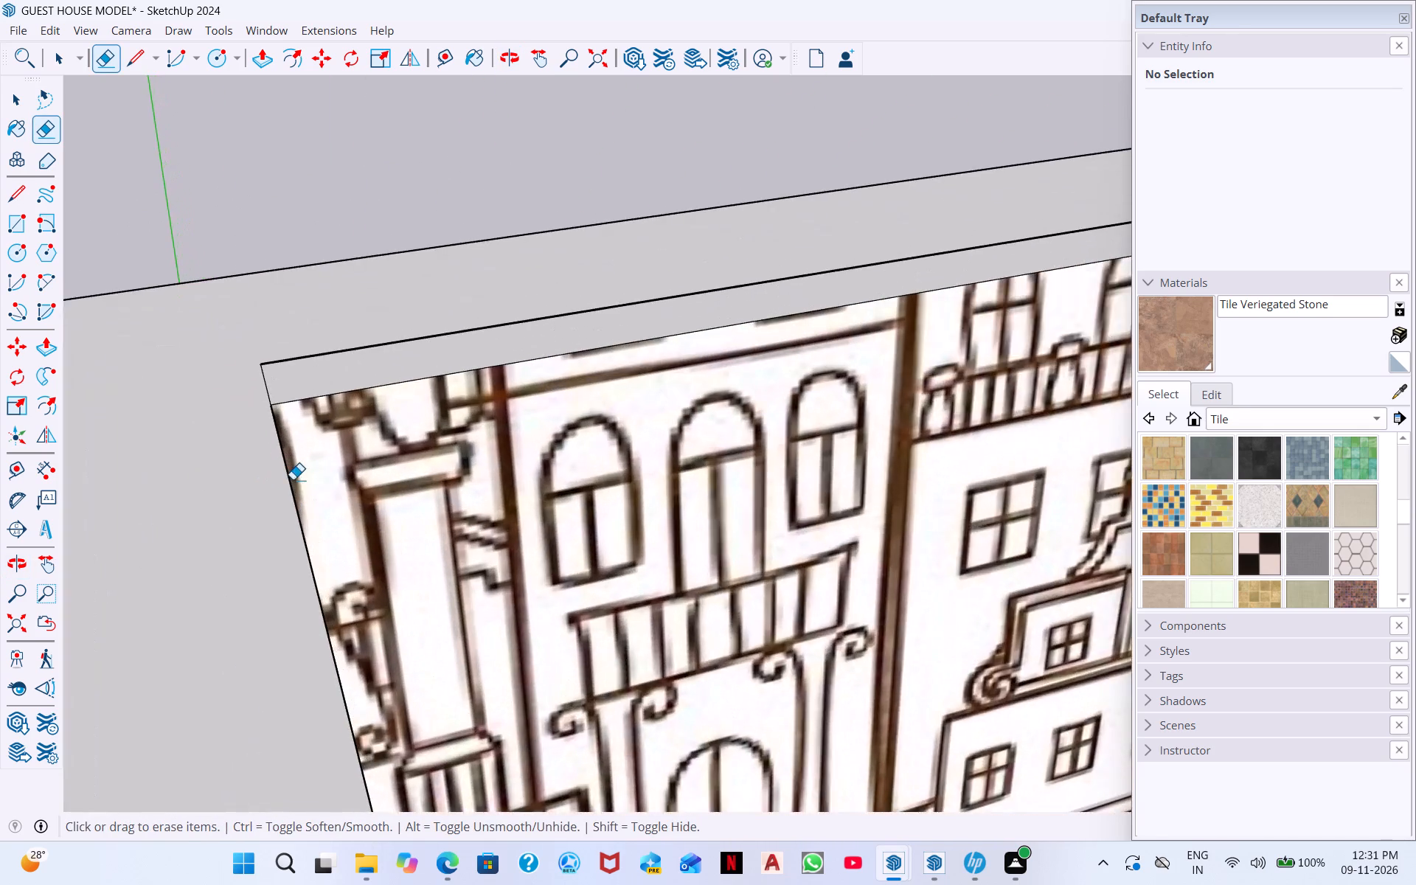
{"action": "scroll", "coordinate": [293, 479], "scroll_direction": "up", "scroll_amount": 20}
{"action": "scroll", "coordinate": [298, 438], "scroll_direction": "down", "scroll_amount": 1}
{"action": "middle_click_drag", "start_coordinate": [298, 440], "coordinate": [300, 518]}
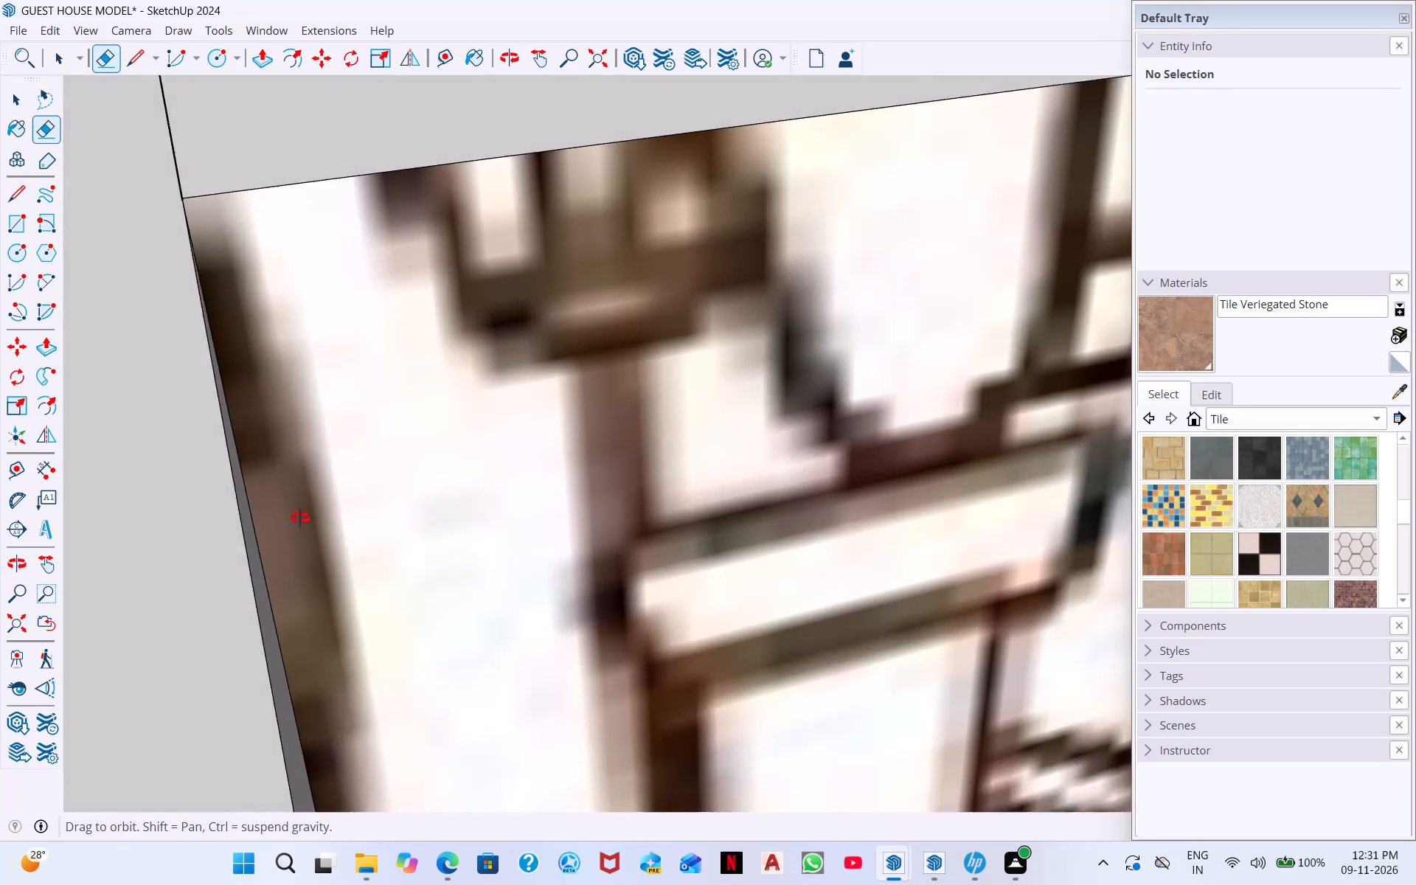
{"action": "middle_click_drag", "start_coordinate": [300, 518], "coordinate": [109, 271]}
{"action": "scroll", "coordinate": [165, 273], "scroll_direction": "down", "scroll_amount": 1}
{"action": "middle_click_drag", "start_coordinate": [282, 382], "coordinate": [284, 379]}
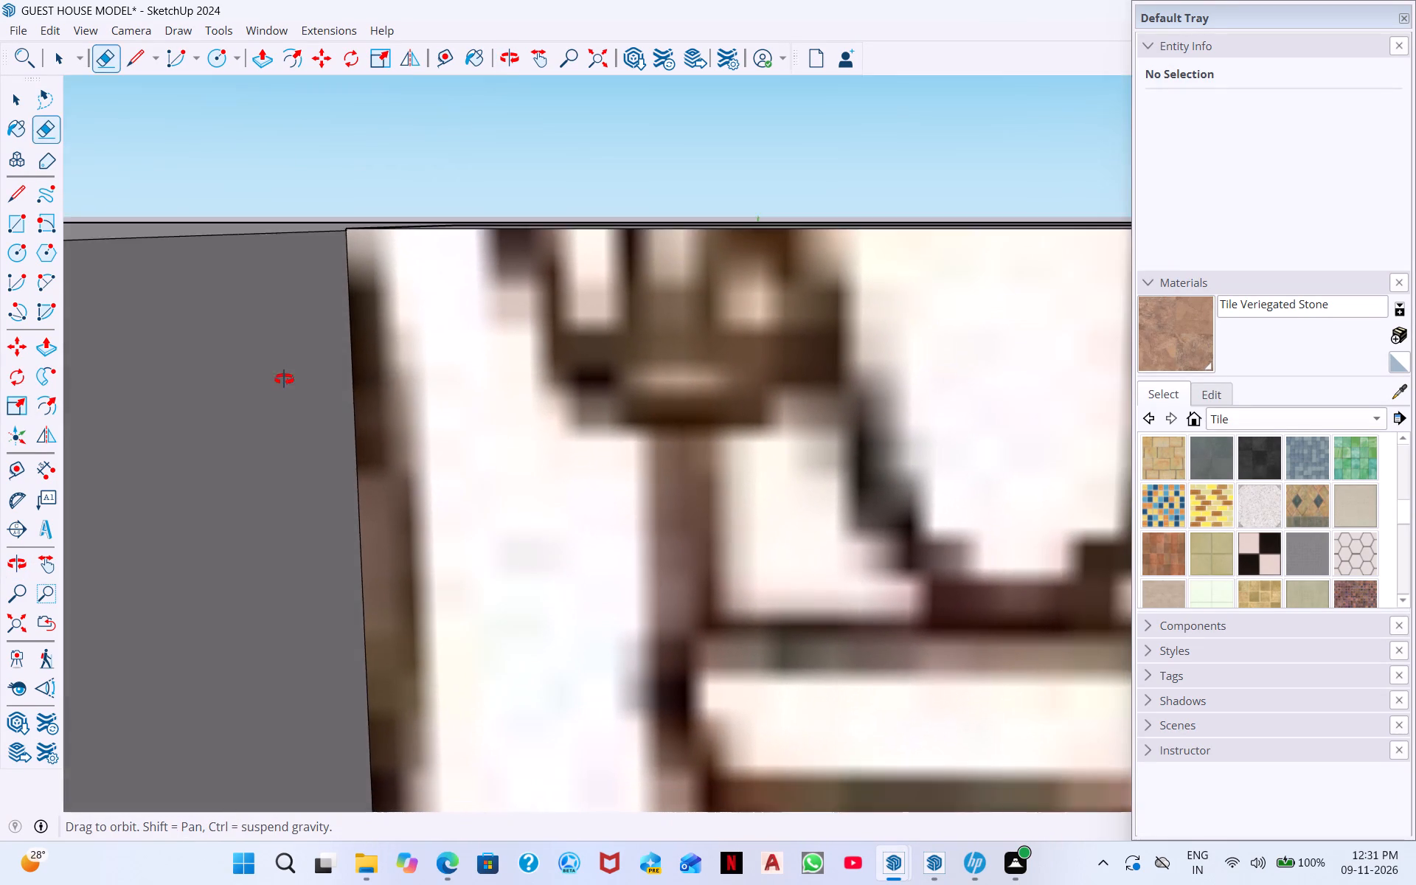
{"action": "middle_click_drag", "start_coordinate": [284, 379], "coordinate": [308, 399]}
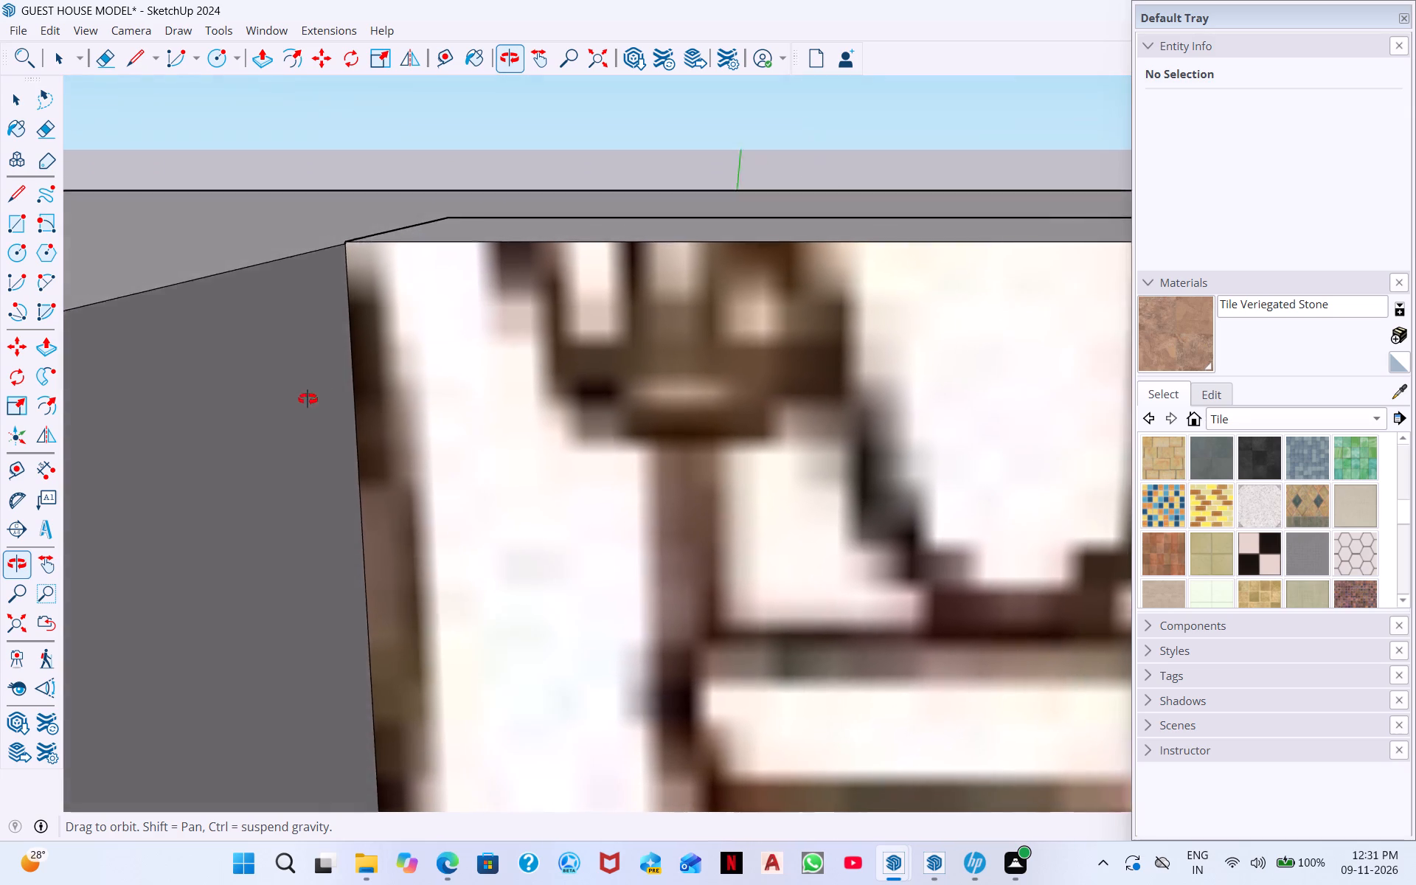
{"action": "middle_click_drag", "start_coordinate": [308, 399], "coordinate": [511, 271]}
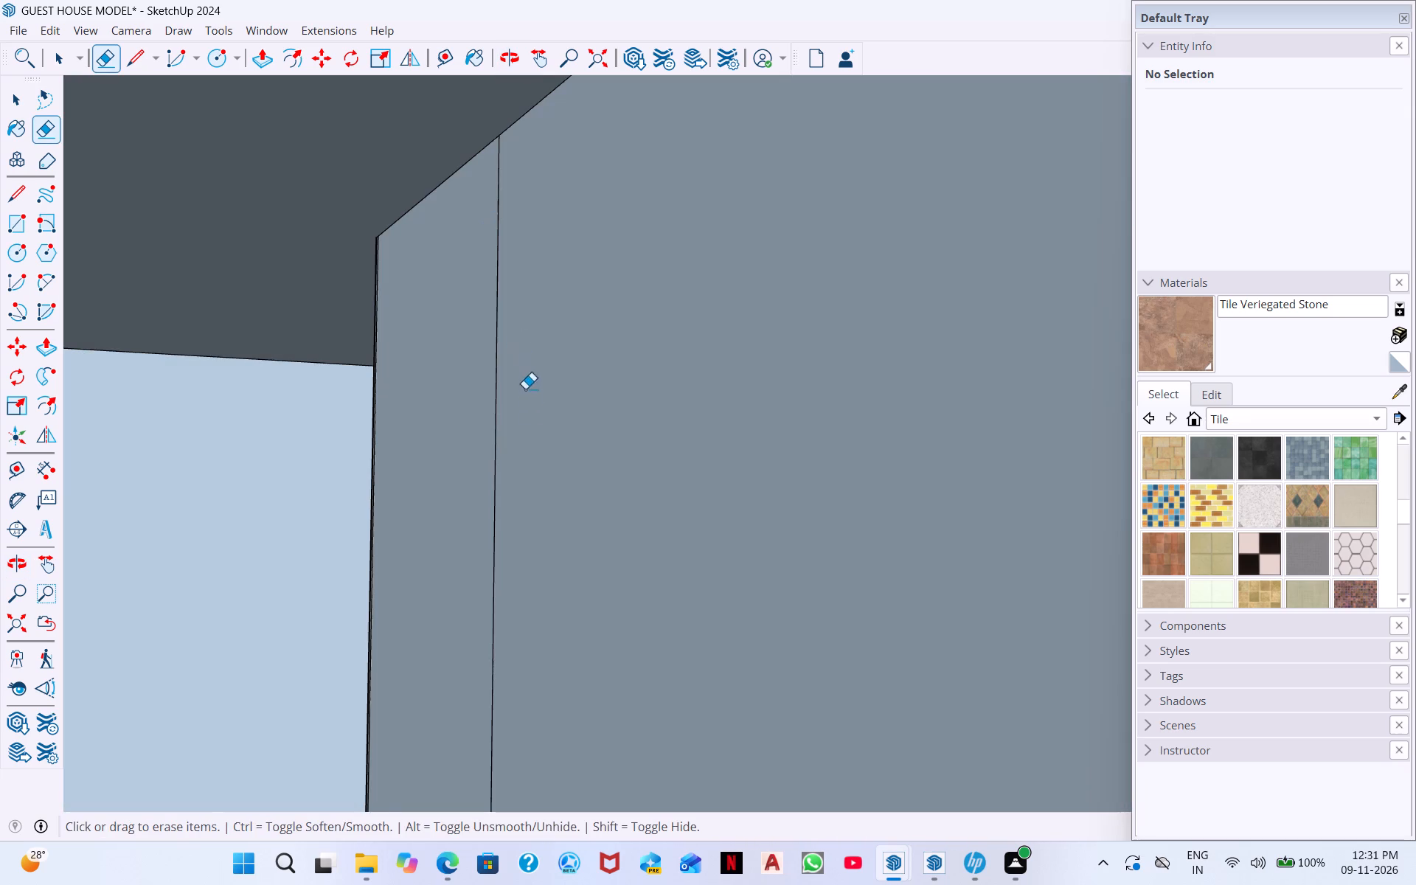
{"action": "middle_click_drag", "start_coordinate": [502, 334], "coordinate": [650, 591]}
{"action": "scroll", "coordinate": [431, 314], "scroll_direction": "up", "scroll_amount": 10}
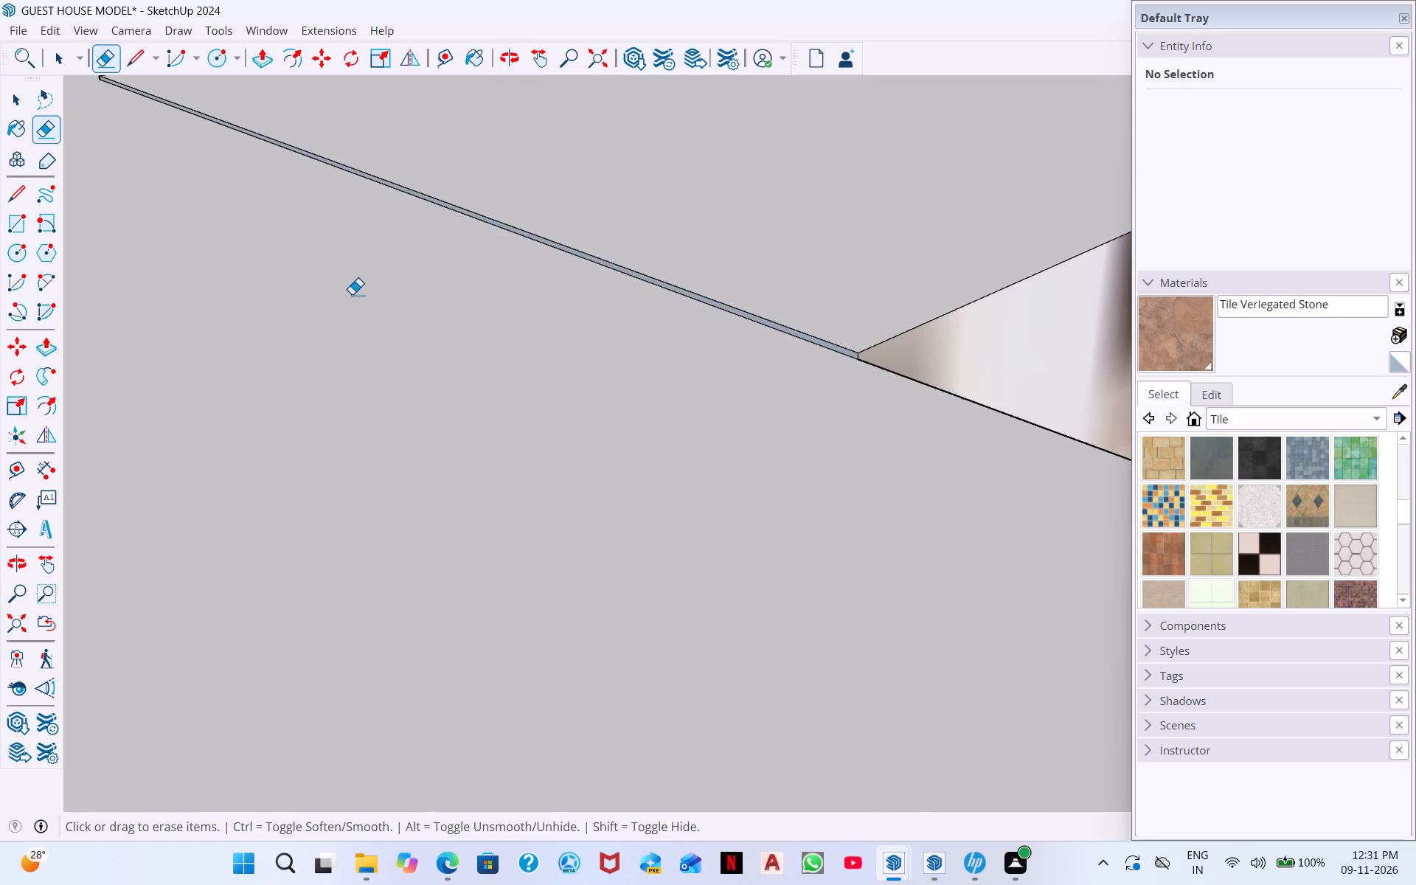
{"action": "middle_click_drag", "start_coordinate": [397, 293], "coordinate": [454, 217]}
{"action": "scroll", "coordinate": [397, 293], "scroll_direction": "up", "scroll_amount": 1}
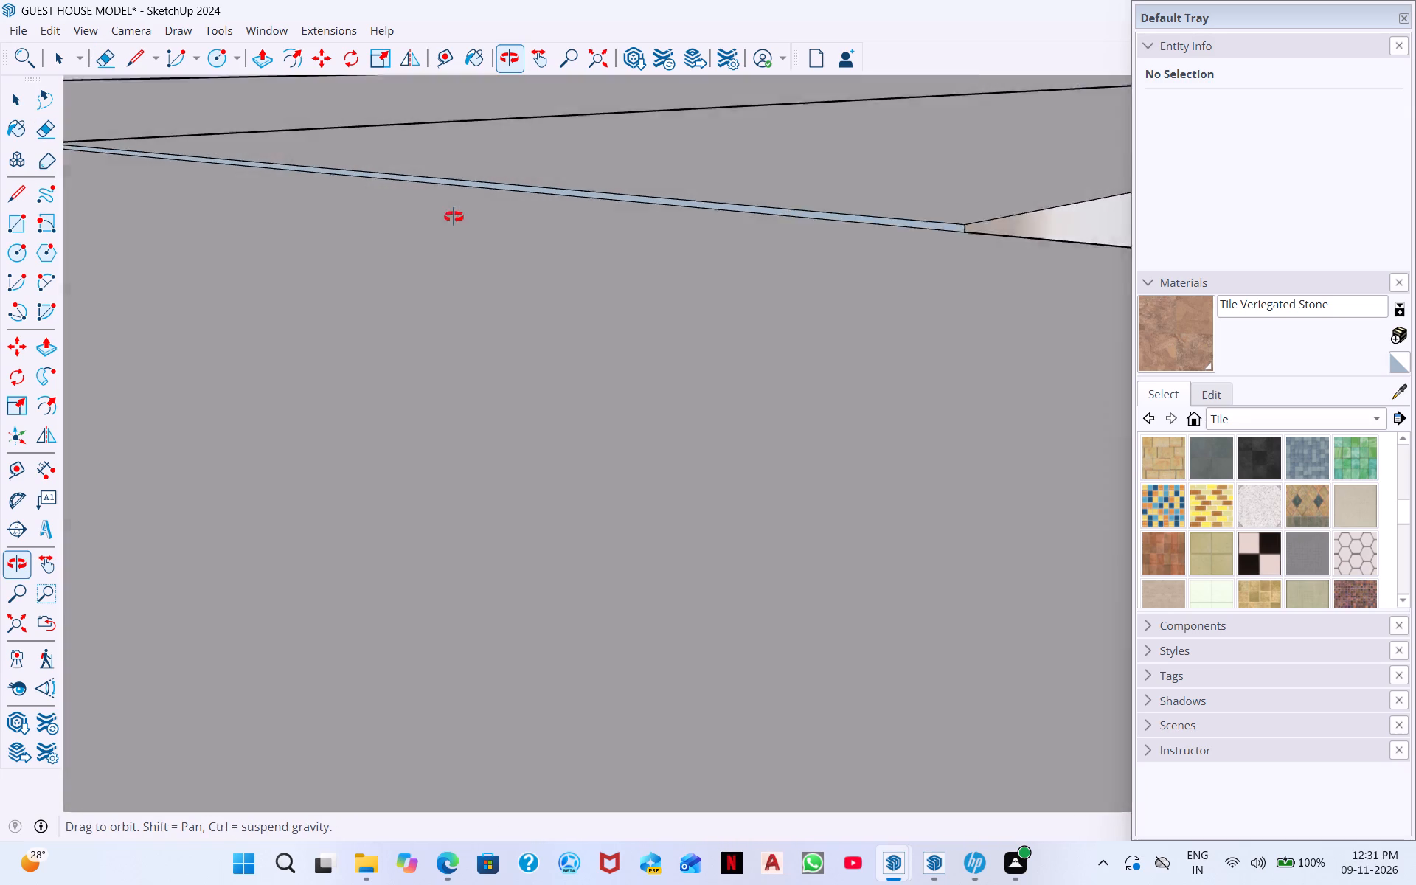
{"action": "middle_click_drag", "start_coordinate": [454, 217], "coordinate": [614, 198]}
{"action": "scroll", "coordinate": [651, 172], "scroll_direction": "up", "scroll_amount": 4}
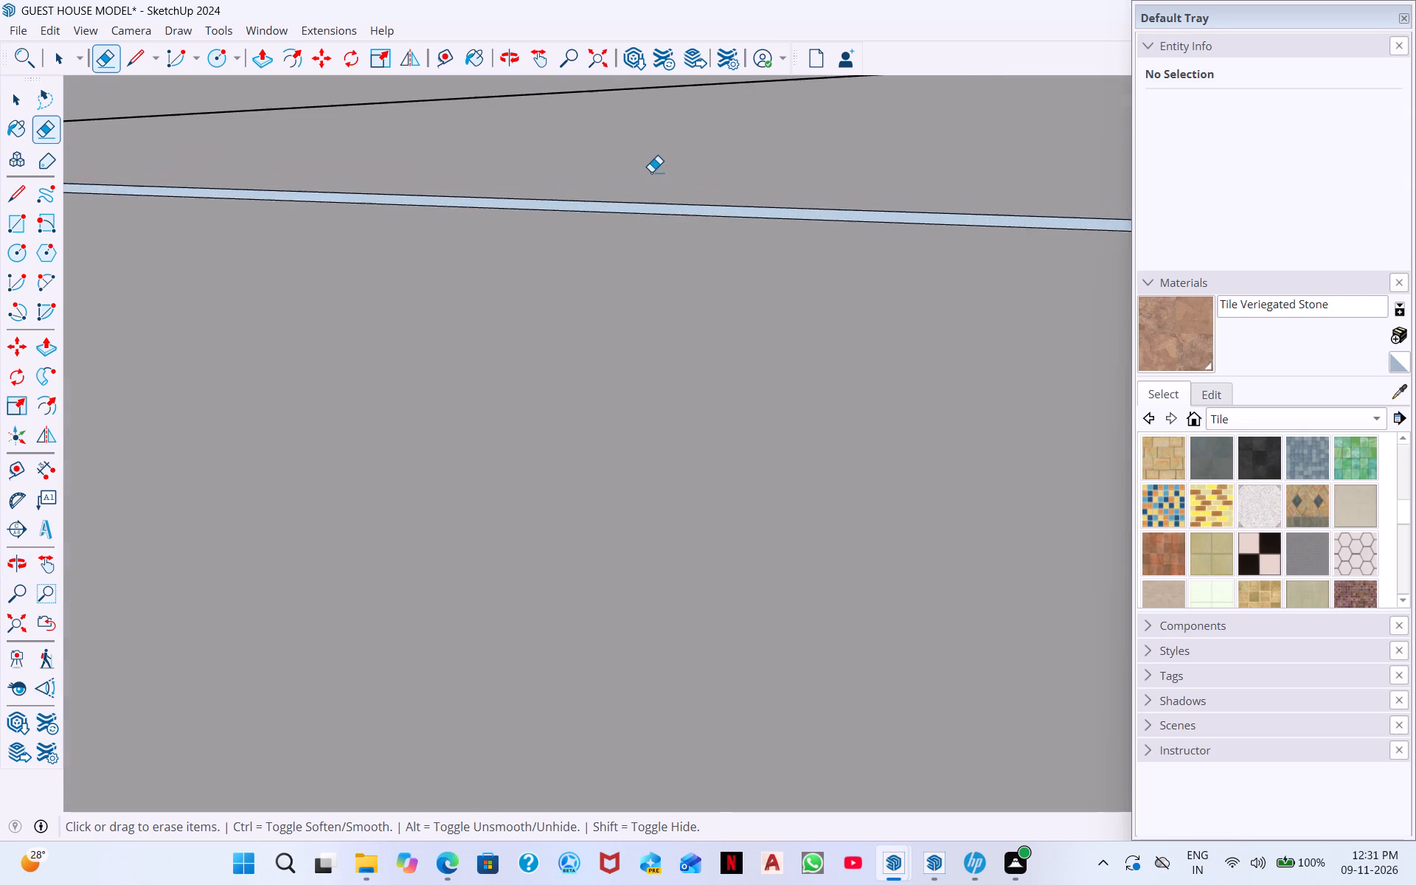
{"action": "scroll", "coordinate": [651, 172], "scroll_direction": "up", "scroll_amount": 5}
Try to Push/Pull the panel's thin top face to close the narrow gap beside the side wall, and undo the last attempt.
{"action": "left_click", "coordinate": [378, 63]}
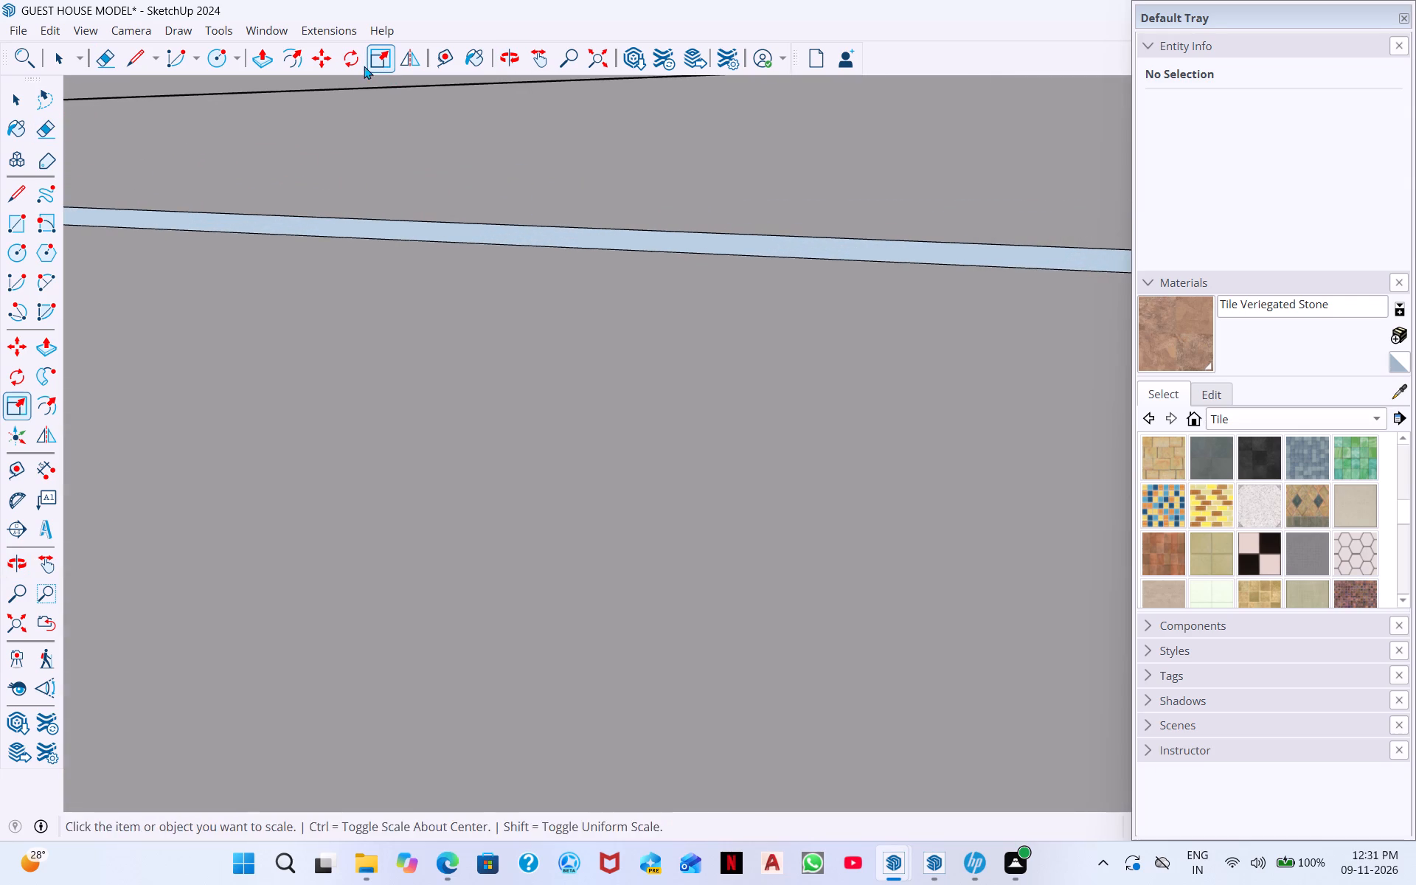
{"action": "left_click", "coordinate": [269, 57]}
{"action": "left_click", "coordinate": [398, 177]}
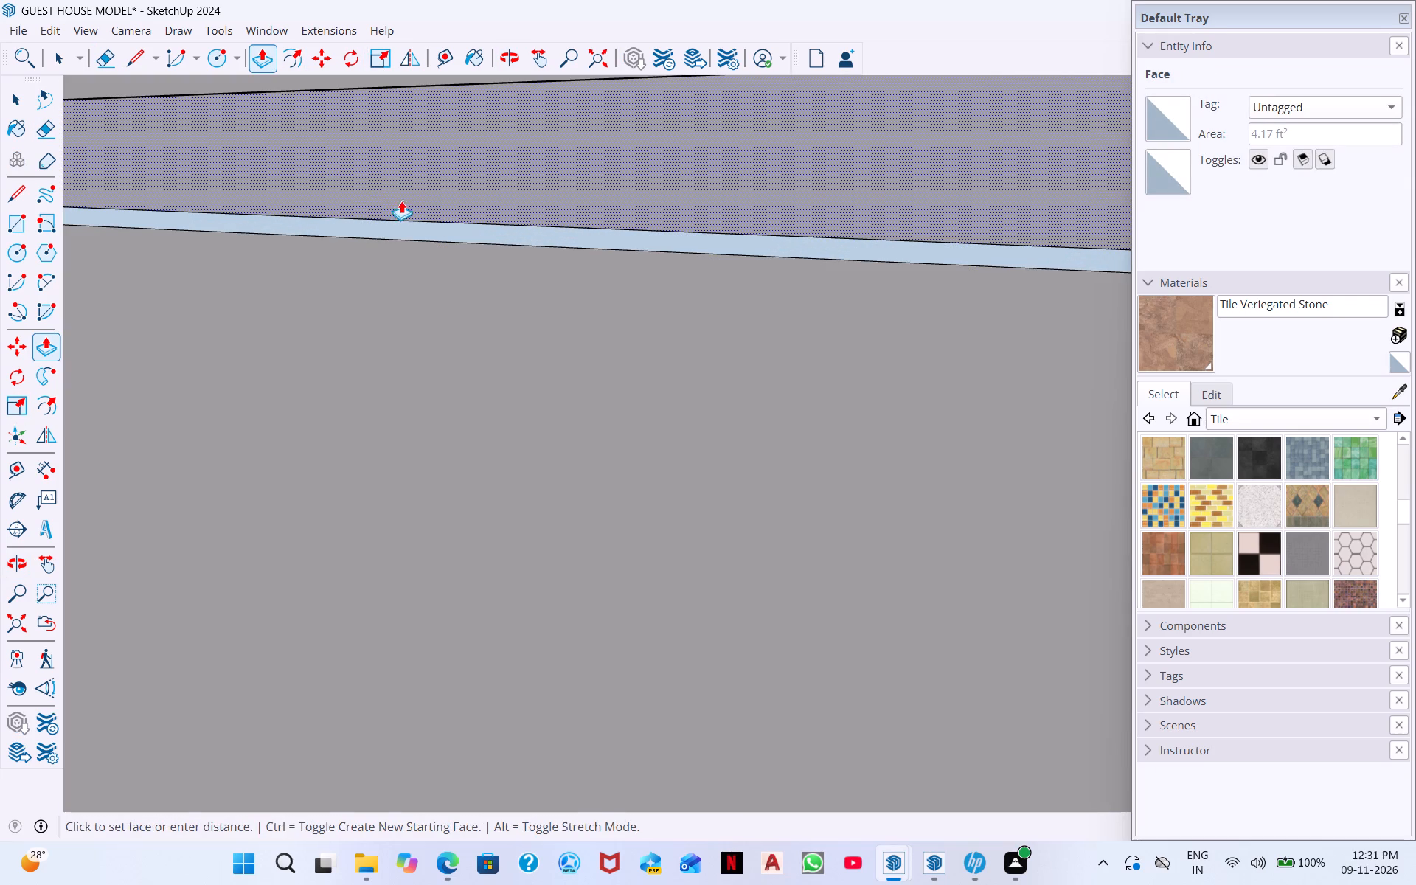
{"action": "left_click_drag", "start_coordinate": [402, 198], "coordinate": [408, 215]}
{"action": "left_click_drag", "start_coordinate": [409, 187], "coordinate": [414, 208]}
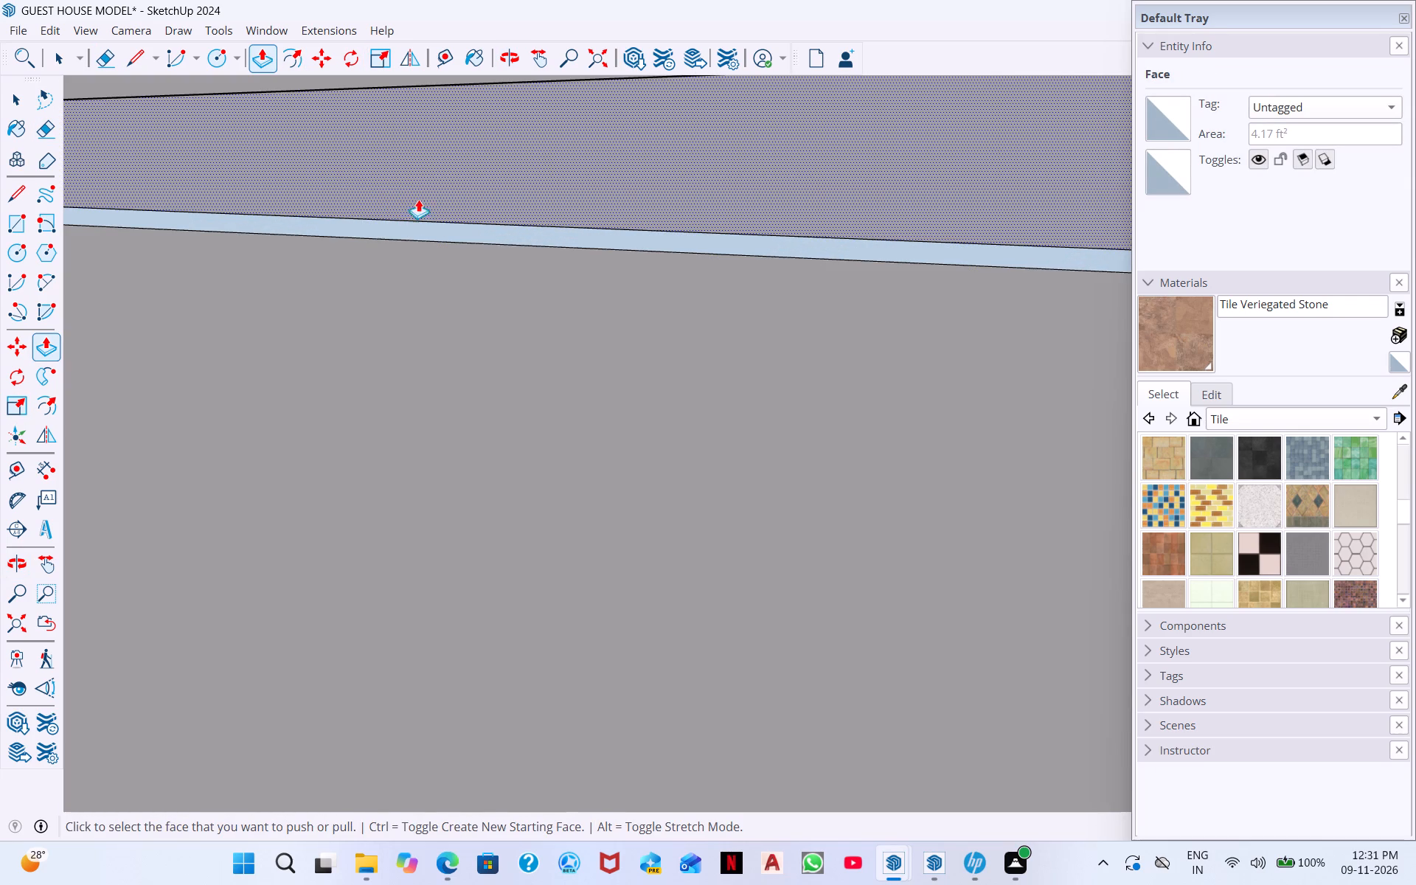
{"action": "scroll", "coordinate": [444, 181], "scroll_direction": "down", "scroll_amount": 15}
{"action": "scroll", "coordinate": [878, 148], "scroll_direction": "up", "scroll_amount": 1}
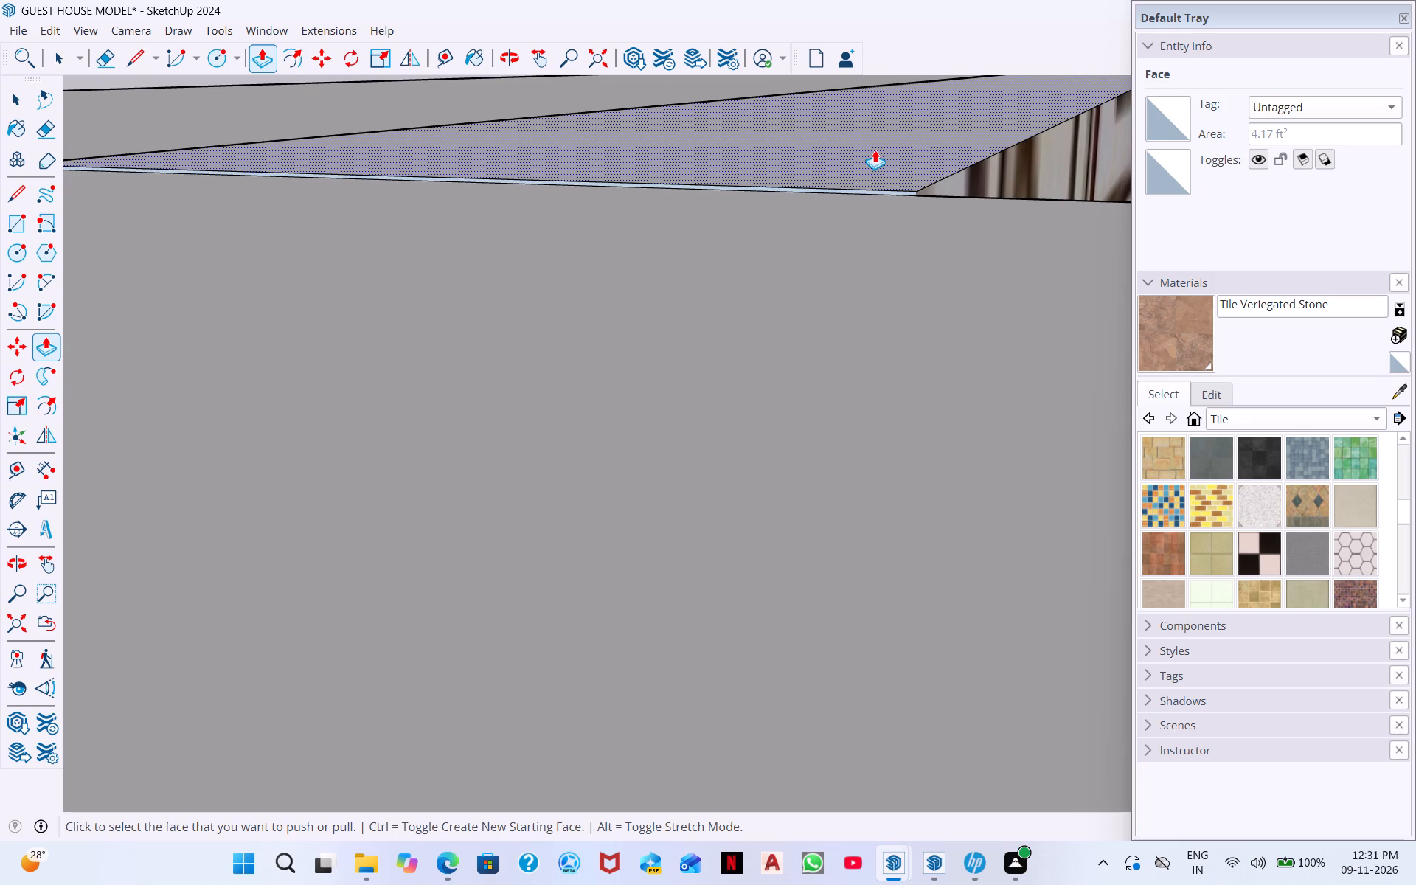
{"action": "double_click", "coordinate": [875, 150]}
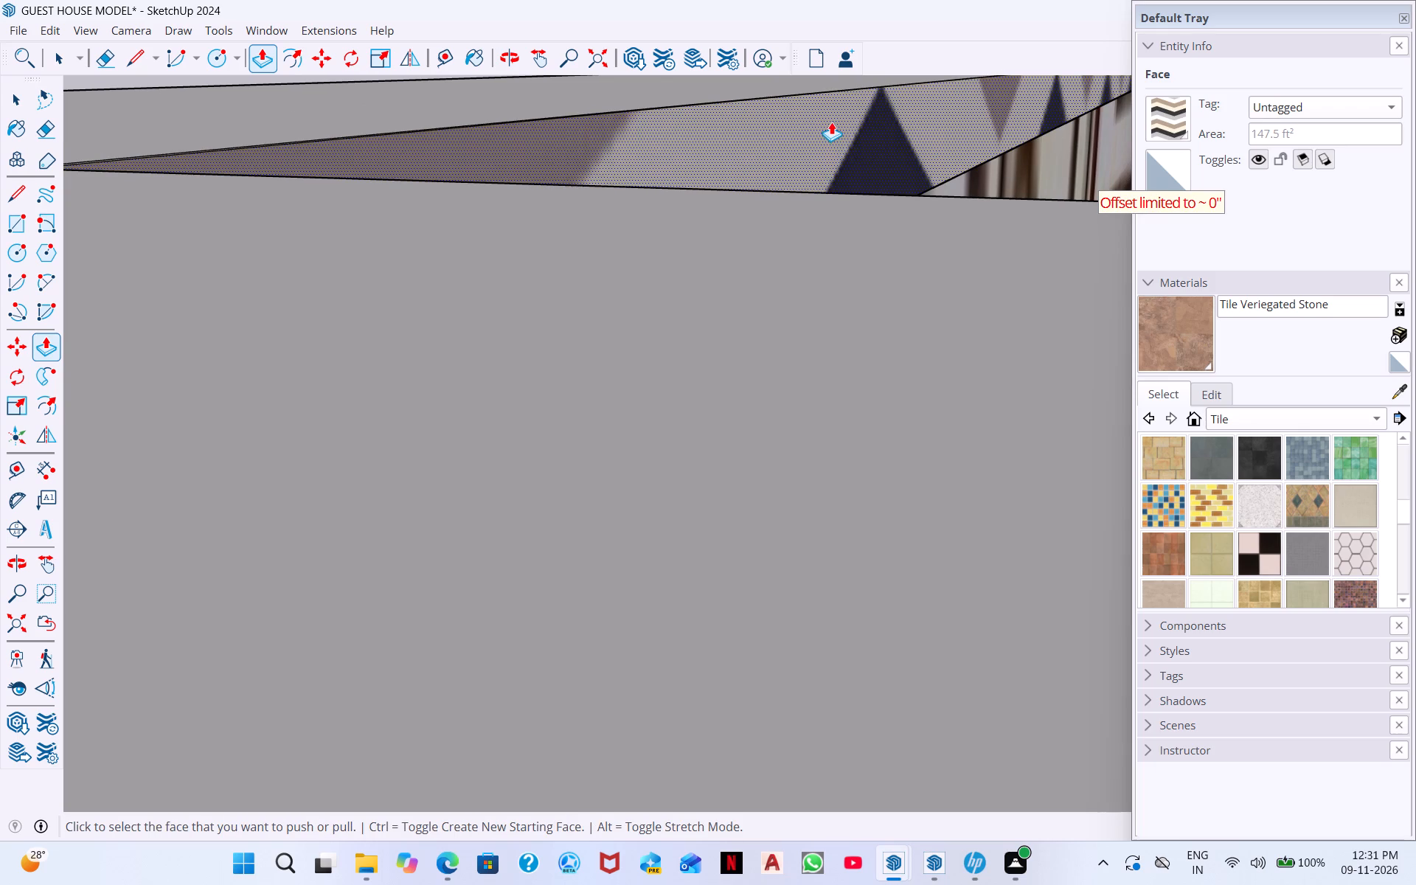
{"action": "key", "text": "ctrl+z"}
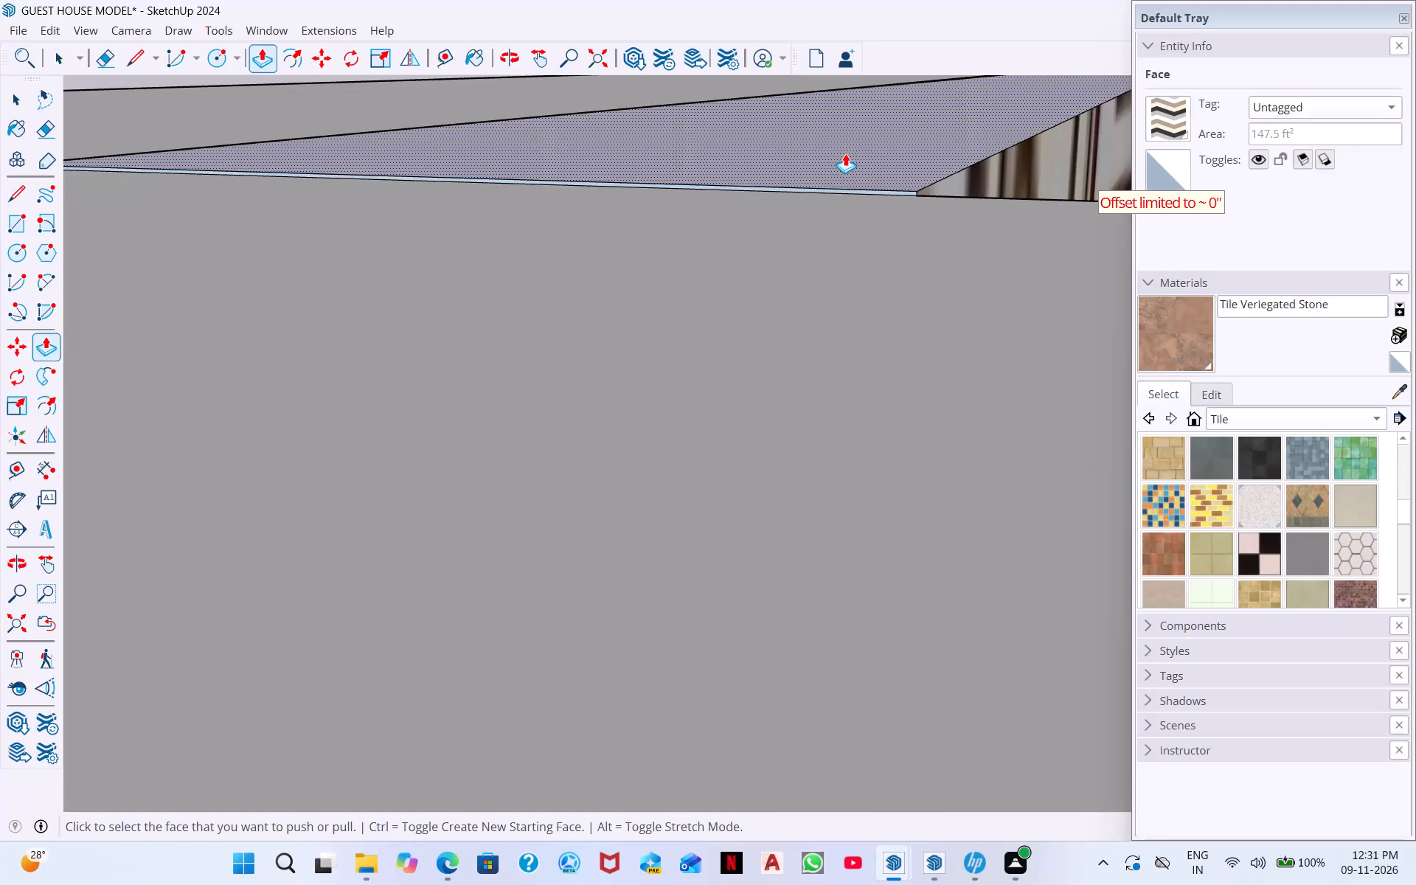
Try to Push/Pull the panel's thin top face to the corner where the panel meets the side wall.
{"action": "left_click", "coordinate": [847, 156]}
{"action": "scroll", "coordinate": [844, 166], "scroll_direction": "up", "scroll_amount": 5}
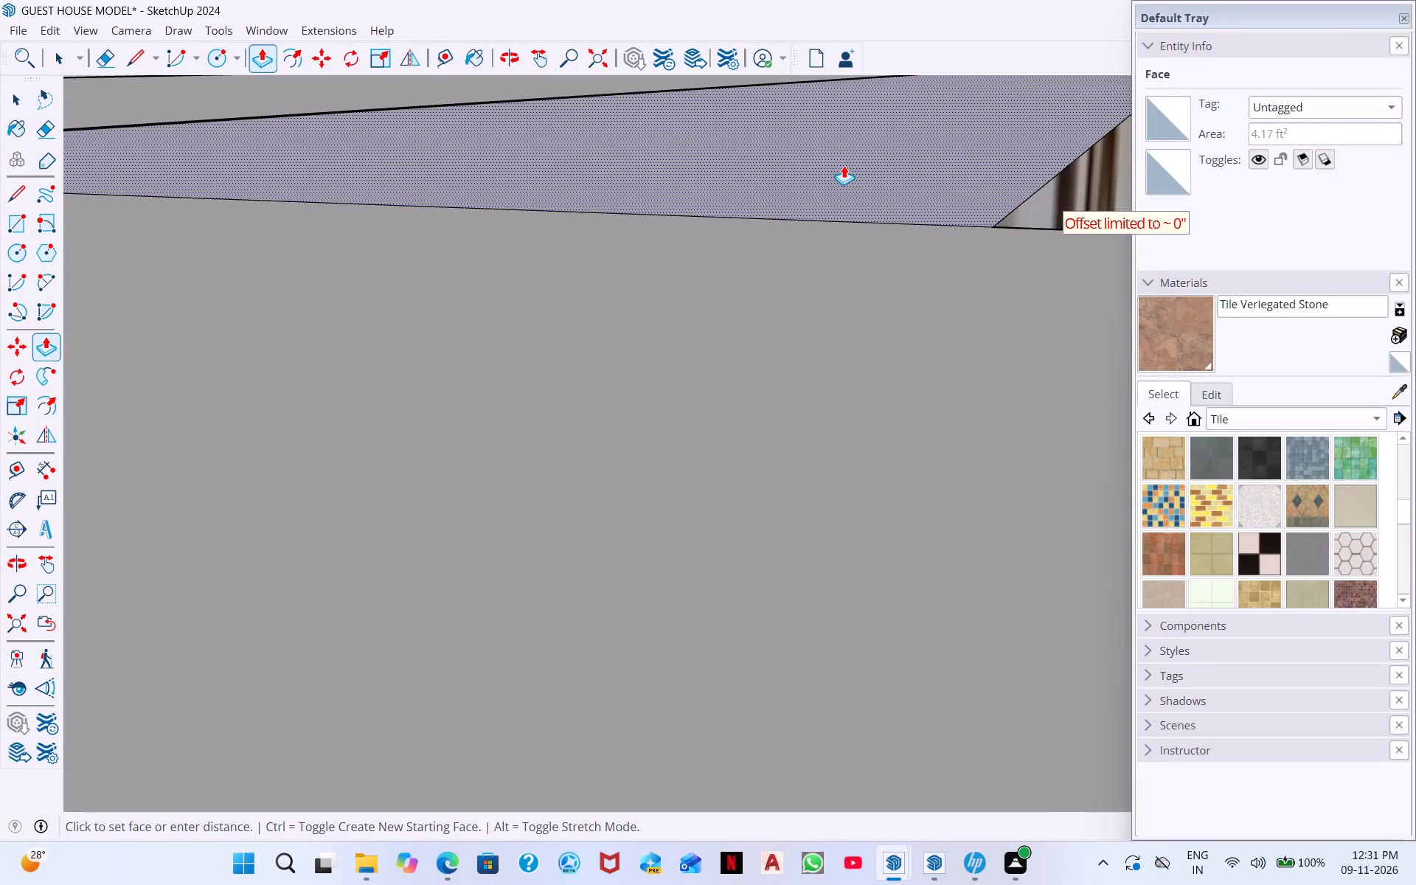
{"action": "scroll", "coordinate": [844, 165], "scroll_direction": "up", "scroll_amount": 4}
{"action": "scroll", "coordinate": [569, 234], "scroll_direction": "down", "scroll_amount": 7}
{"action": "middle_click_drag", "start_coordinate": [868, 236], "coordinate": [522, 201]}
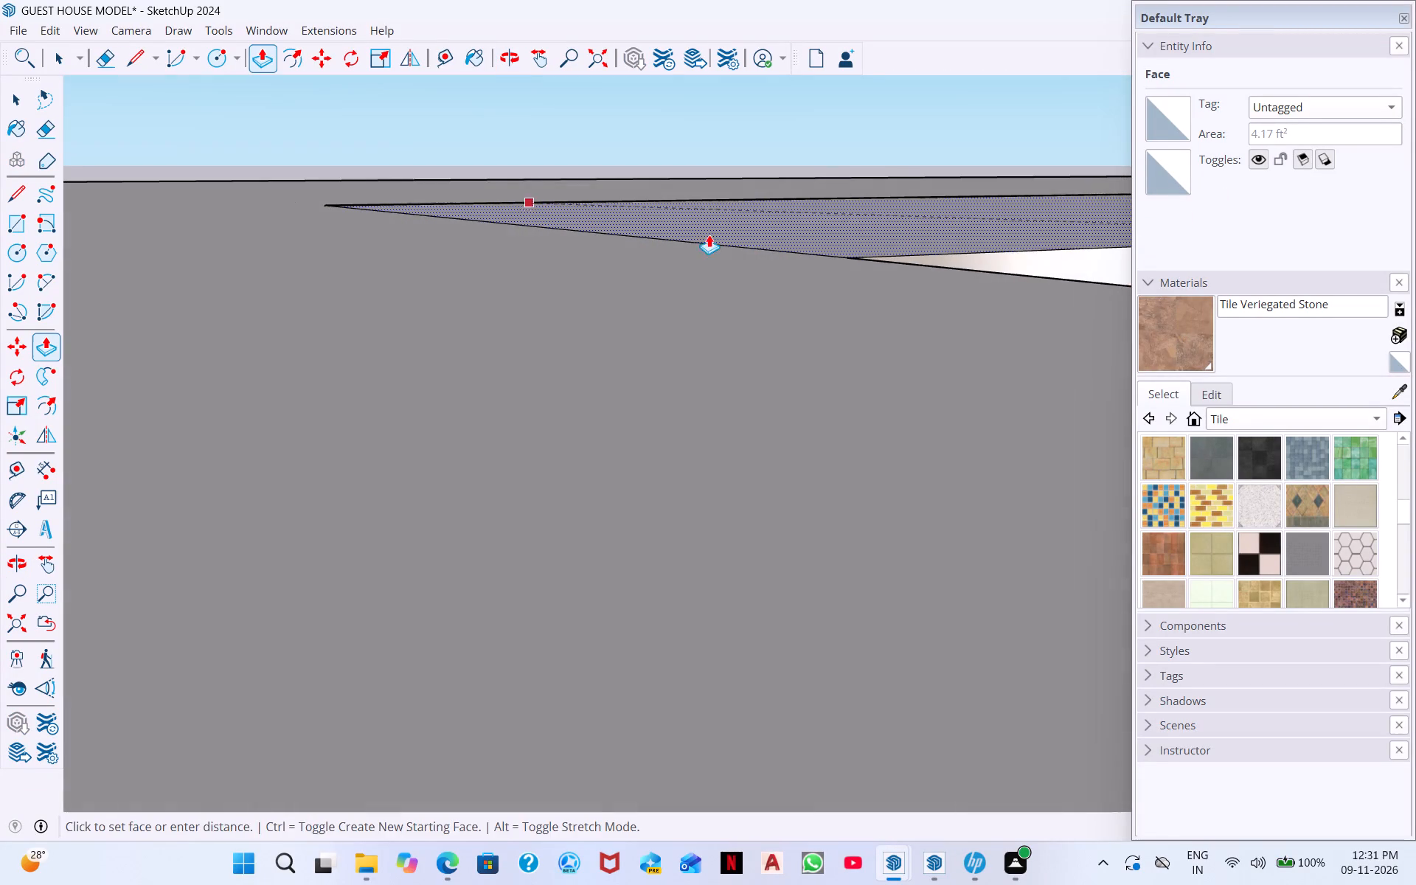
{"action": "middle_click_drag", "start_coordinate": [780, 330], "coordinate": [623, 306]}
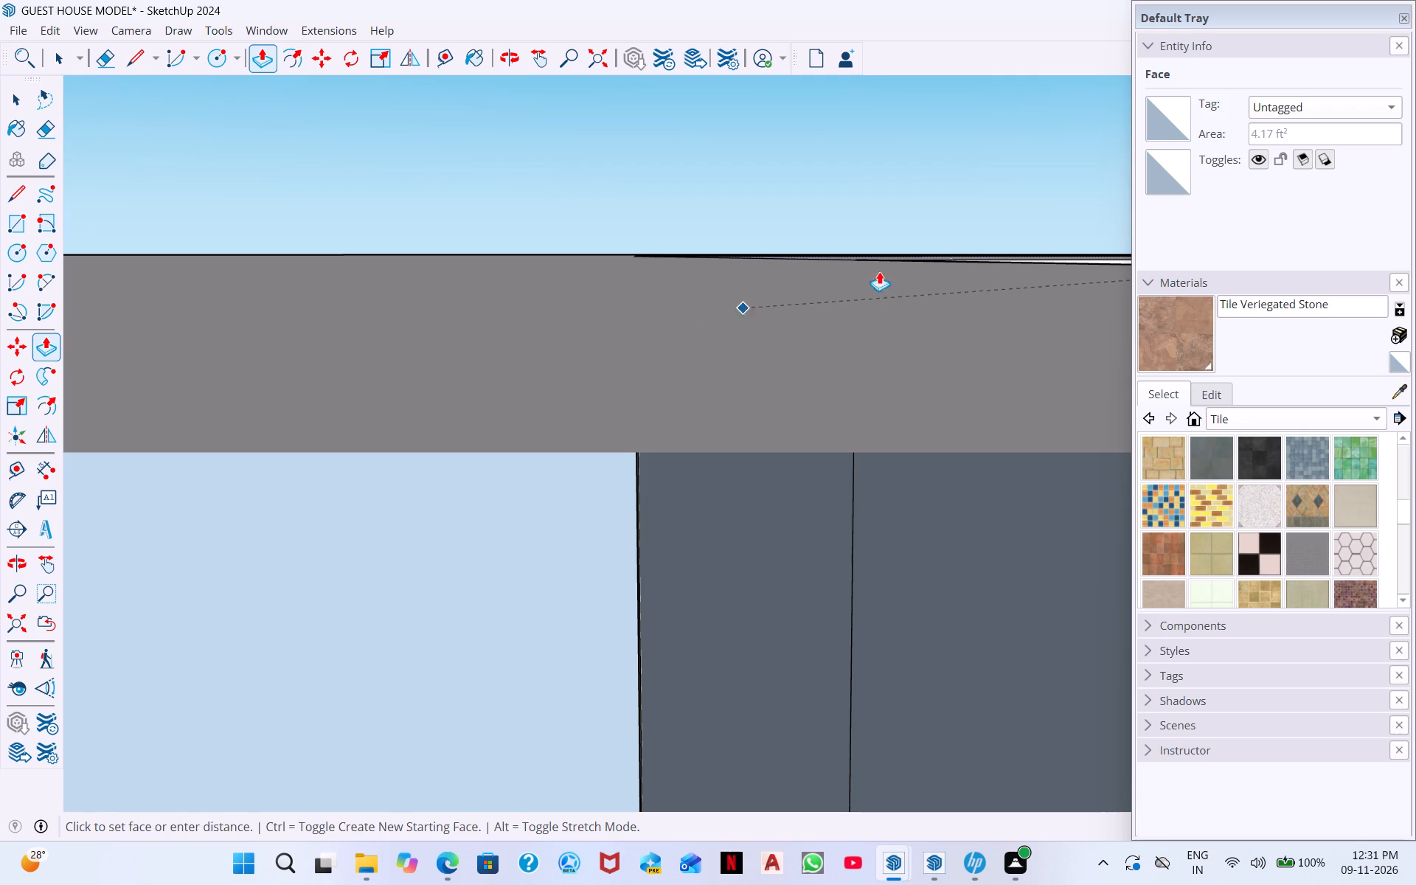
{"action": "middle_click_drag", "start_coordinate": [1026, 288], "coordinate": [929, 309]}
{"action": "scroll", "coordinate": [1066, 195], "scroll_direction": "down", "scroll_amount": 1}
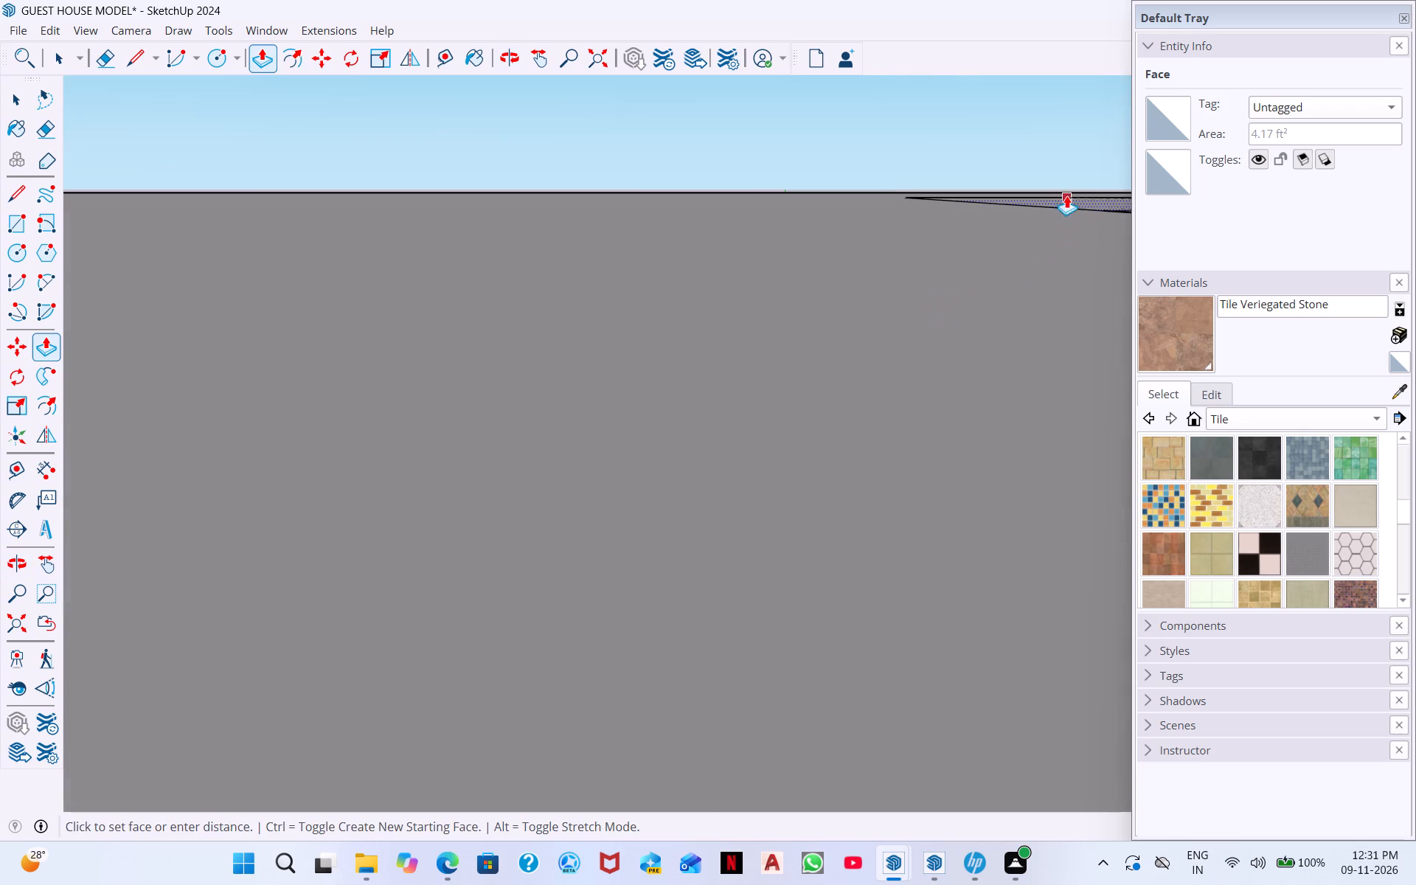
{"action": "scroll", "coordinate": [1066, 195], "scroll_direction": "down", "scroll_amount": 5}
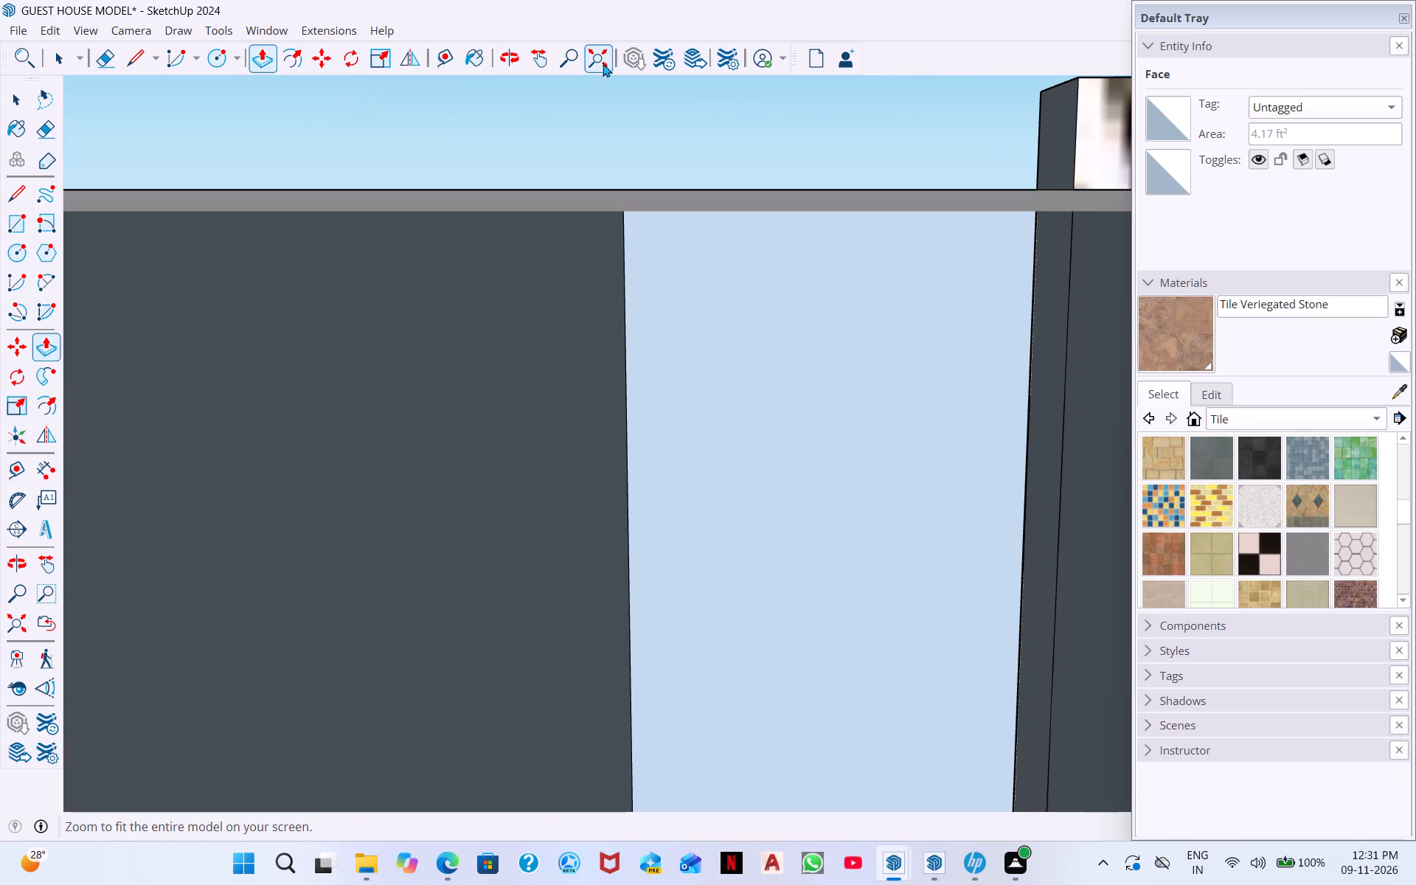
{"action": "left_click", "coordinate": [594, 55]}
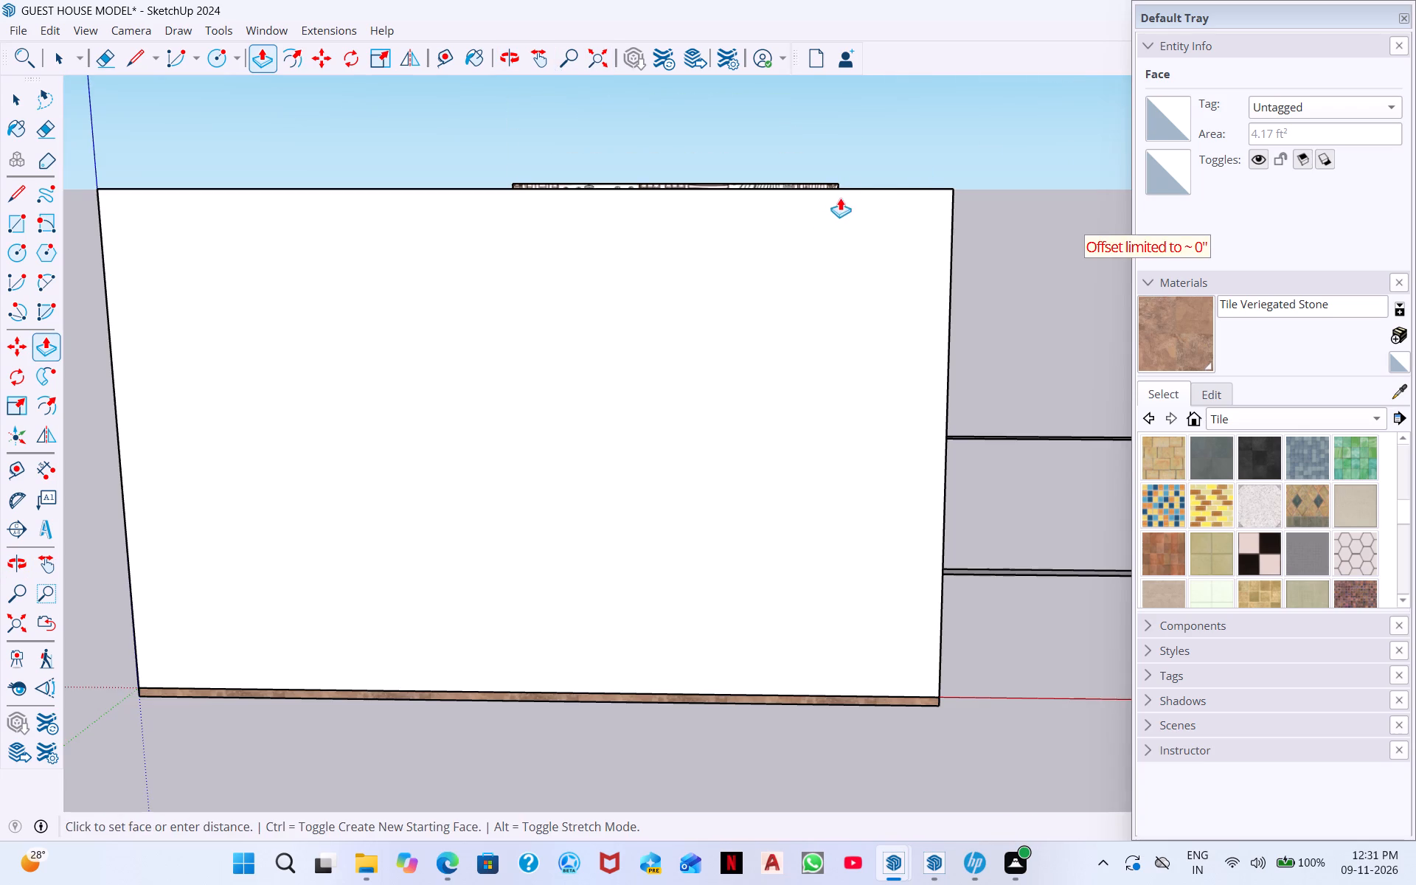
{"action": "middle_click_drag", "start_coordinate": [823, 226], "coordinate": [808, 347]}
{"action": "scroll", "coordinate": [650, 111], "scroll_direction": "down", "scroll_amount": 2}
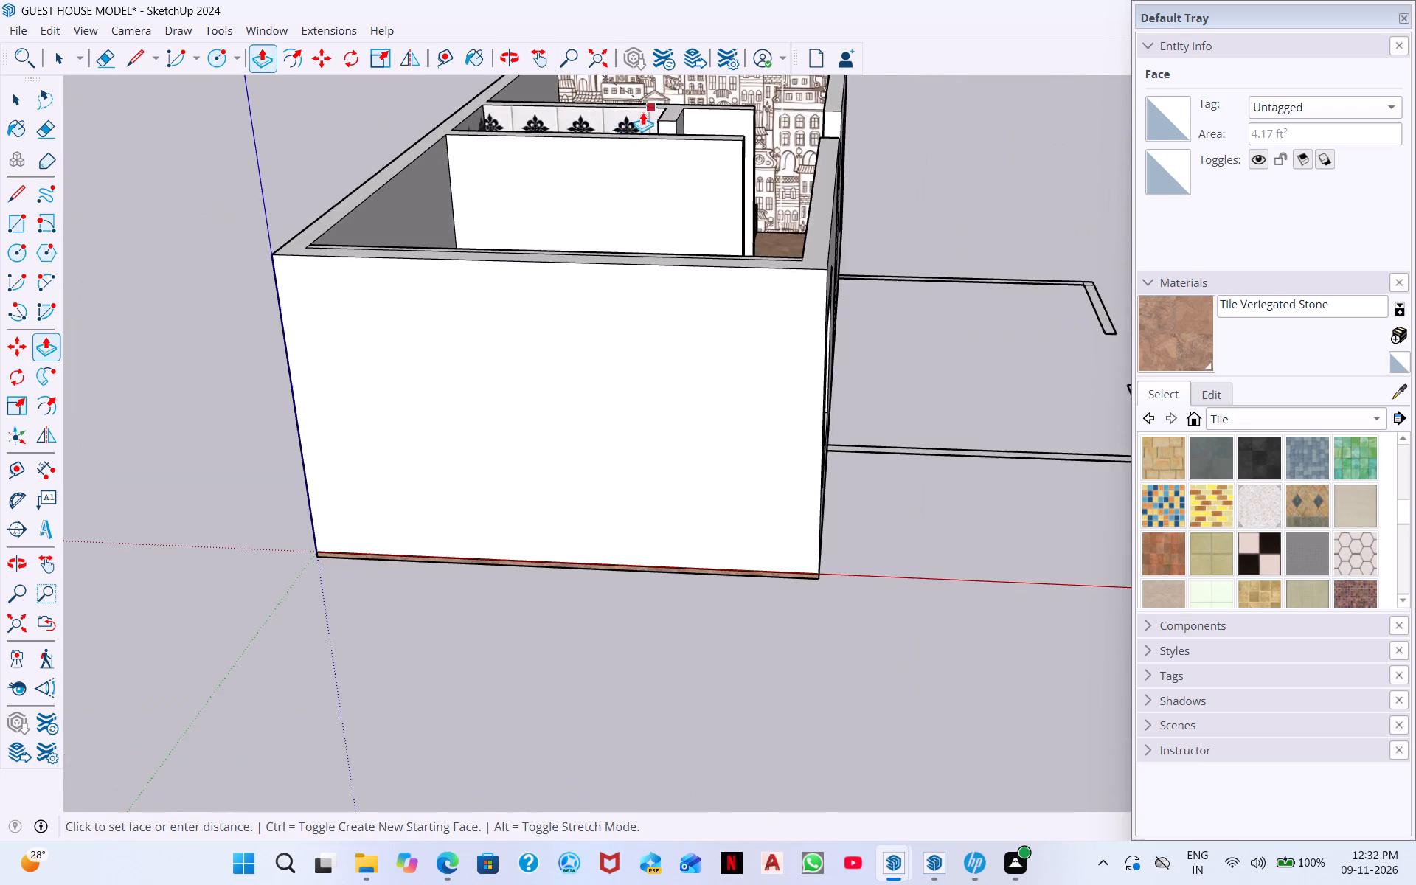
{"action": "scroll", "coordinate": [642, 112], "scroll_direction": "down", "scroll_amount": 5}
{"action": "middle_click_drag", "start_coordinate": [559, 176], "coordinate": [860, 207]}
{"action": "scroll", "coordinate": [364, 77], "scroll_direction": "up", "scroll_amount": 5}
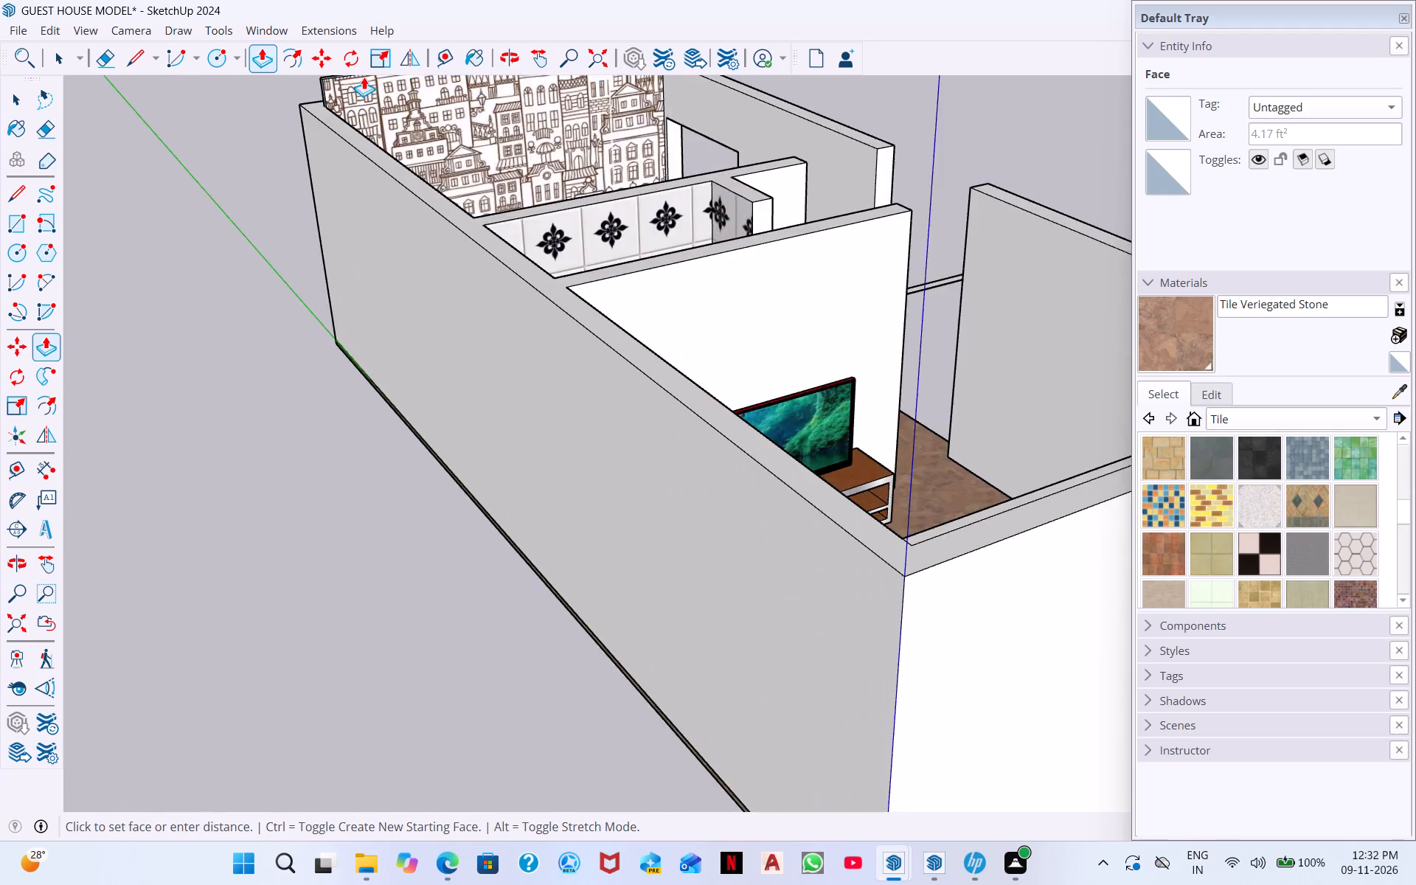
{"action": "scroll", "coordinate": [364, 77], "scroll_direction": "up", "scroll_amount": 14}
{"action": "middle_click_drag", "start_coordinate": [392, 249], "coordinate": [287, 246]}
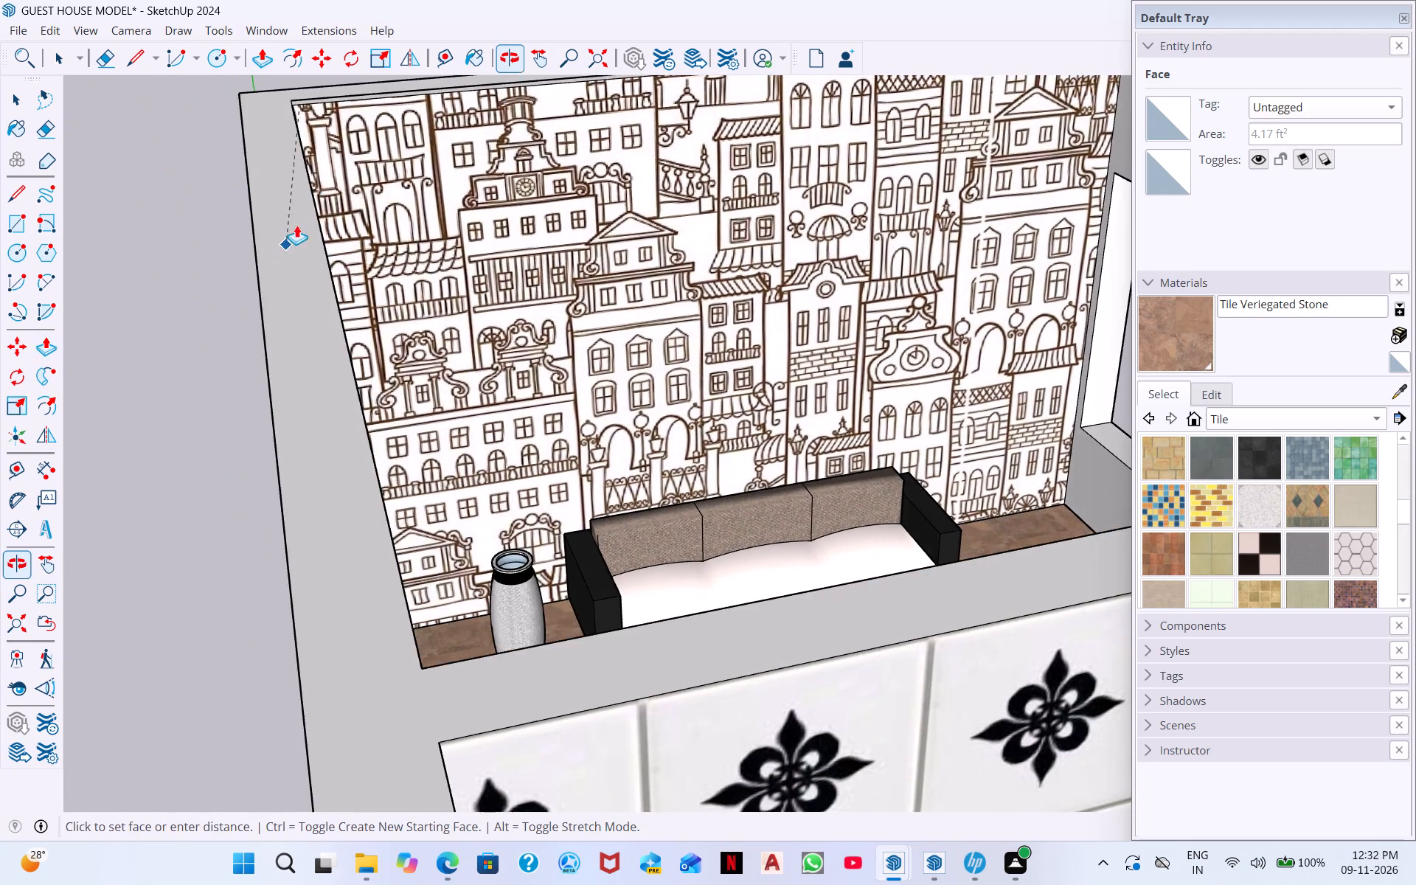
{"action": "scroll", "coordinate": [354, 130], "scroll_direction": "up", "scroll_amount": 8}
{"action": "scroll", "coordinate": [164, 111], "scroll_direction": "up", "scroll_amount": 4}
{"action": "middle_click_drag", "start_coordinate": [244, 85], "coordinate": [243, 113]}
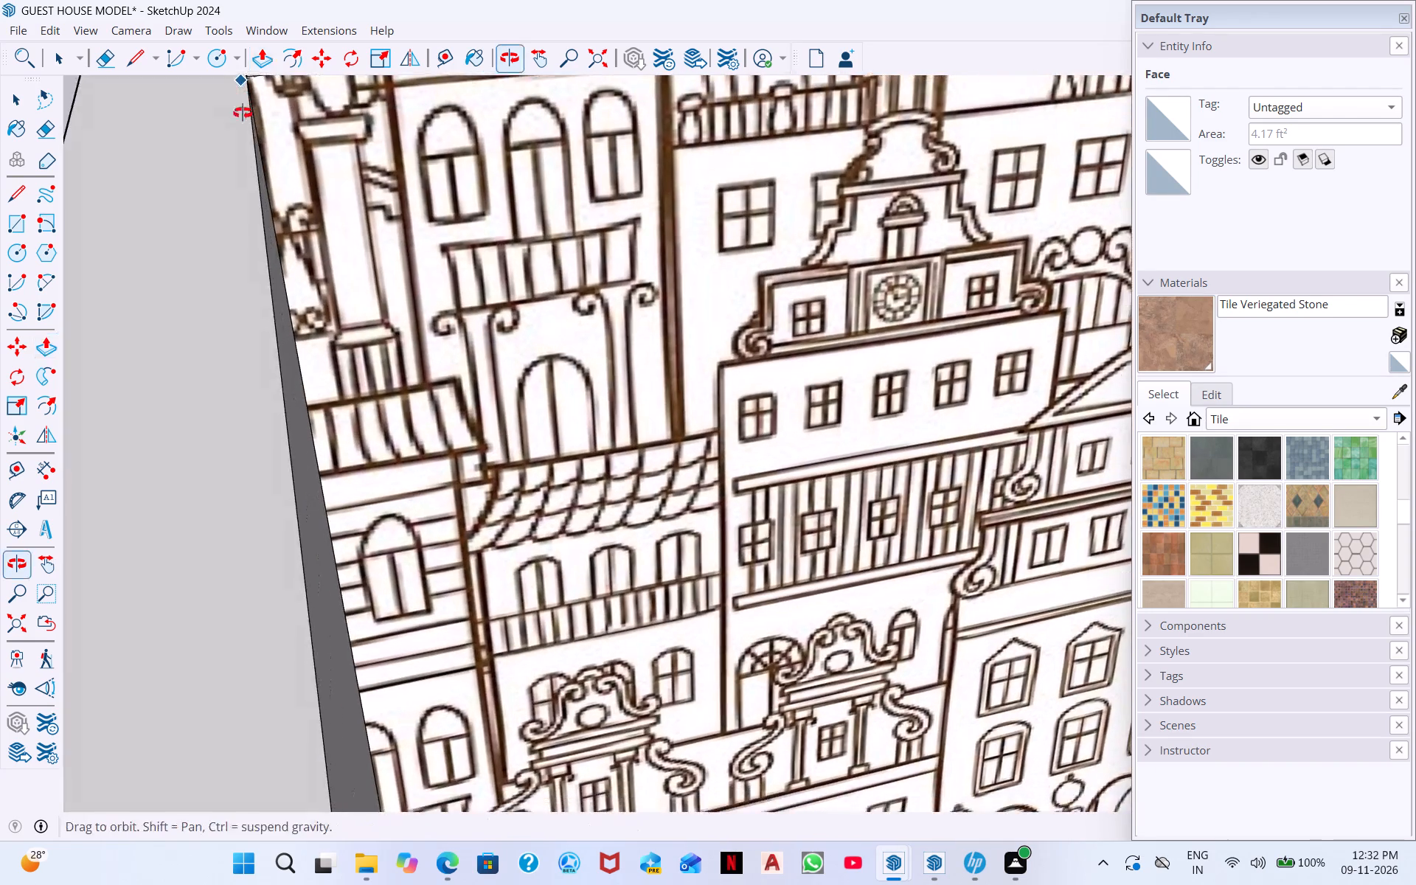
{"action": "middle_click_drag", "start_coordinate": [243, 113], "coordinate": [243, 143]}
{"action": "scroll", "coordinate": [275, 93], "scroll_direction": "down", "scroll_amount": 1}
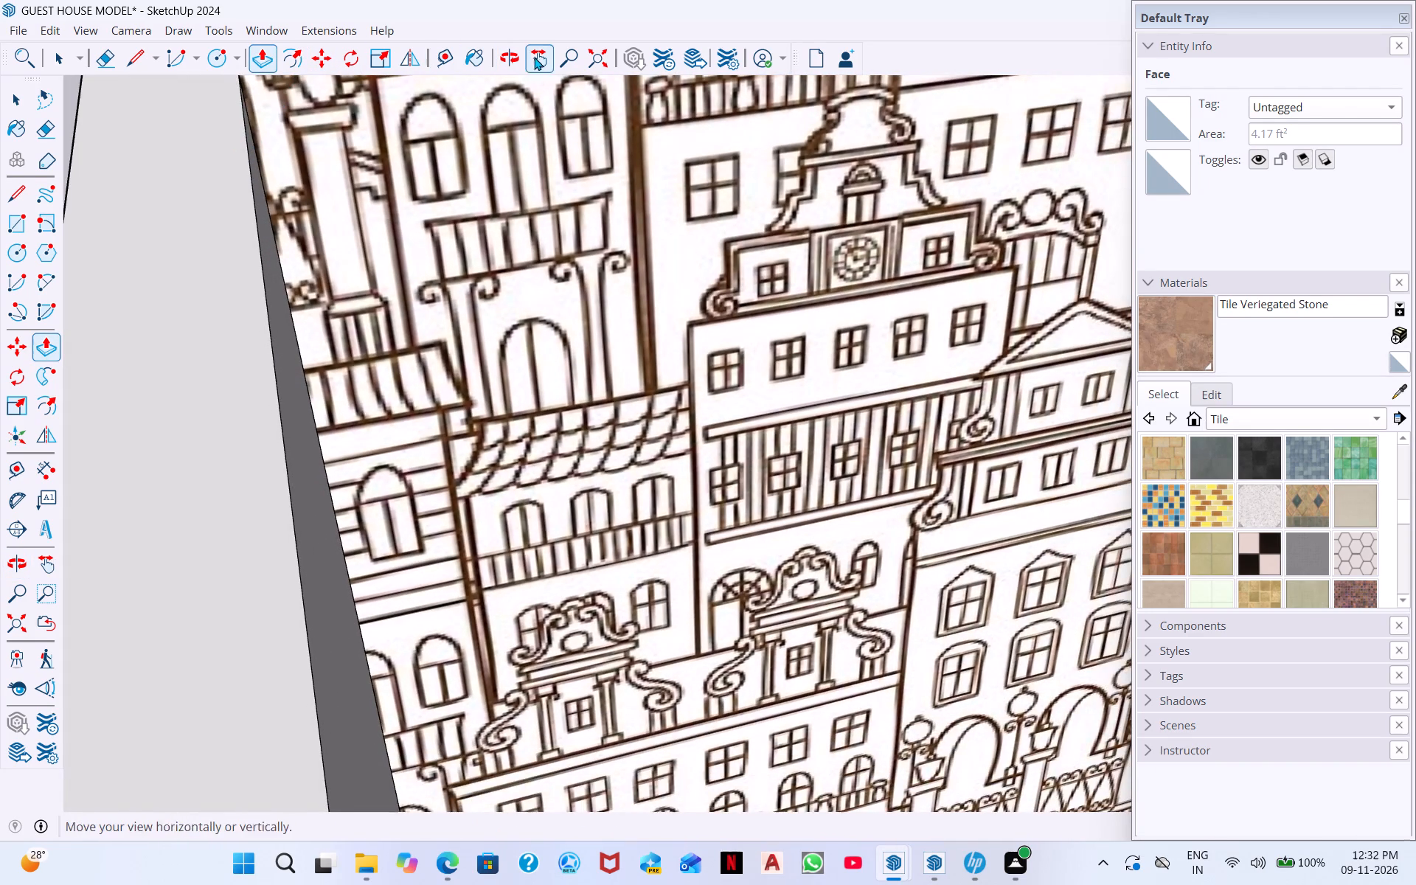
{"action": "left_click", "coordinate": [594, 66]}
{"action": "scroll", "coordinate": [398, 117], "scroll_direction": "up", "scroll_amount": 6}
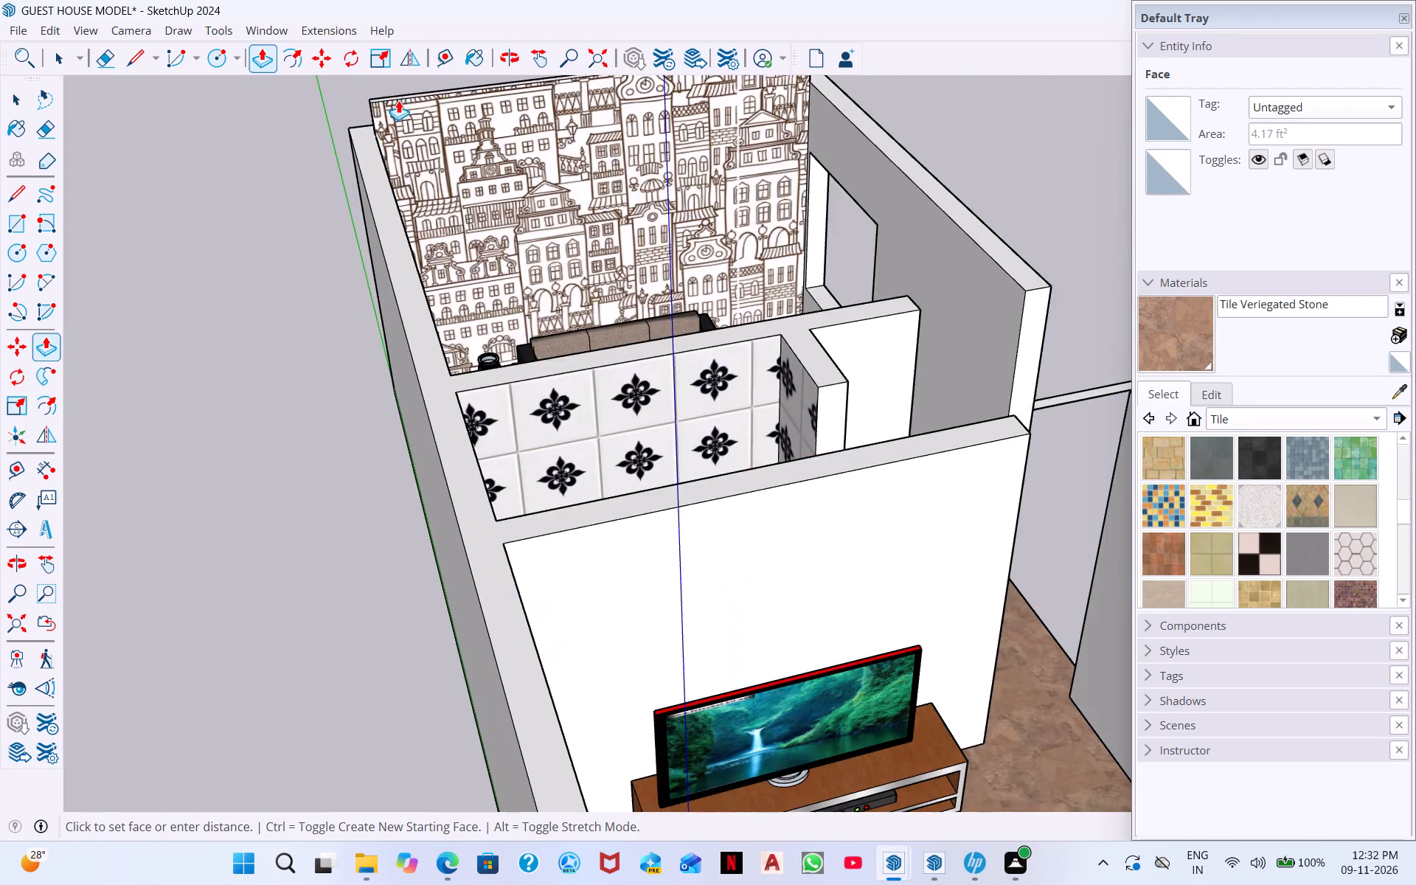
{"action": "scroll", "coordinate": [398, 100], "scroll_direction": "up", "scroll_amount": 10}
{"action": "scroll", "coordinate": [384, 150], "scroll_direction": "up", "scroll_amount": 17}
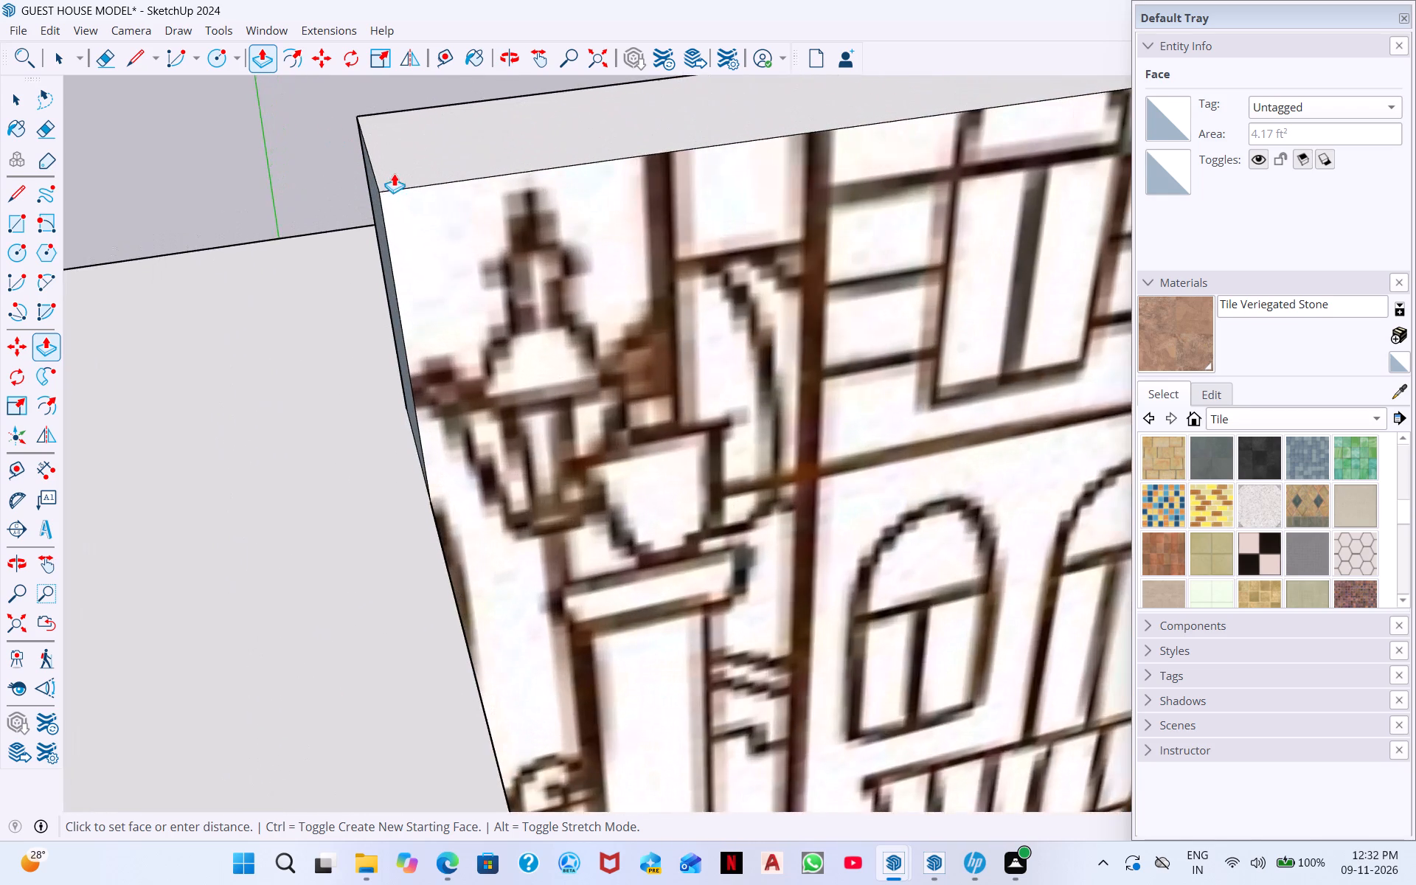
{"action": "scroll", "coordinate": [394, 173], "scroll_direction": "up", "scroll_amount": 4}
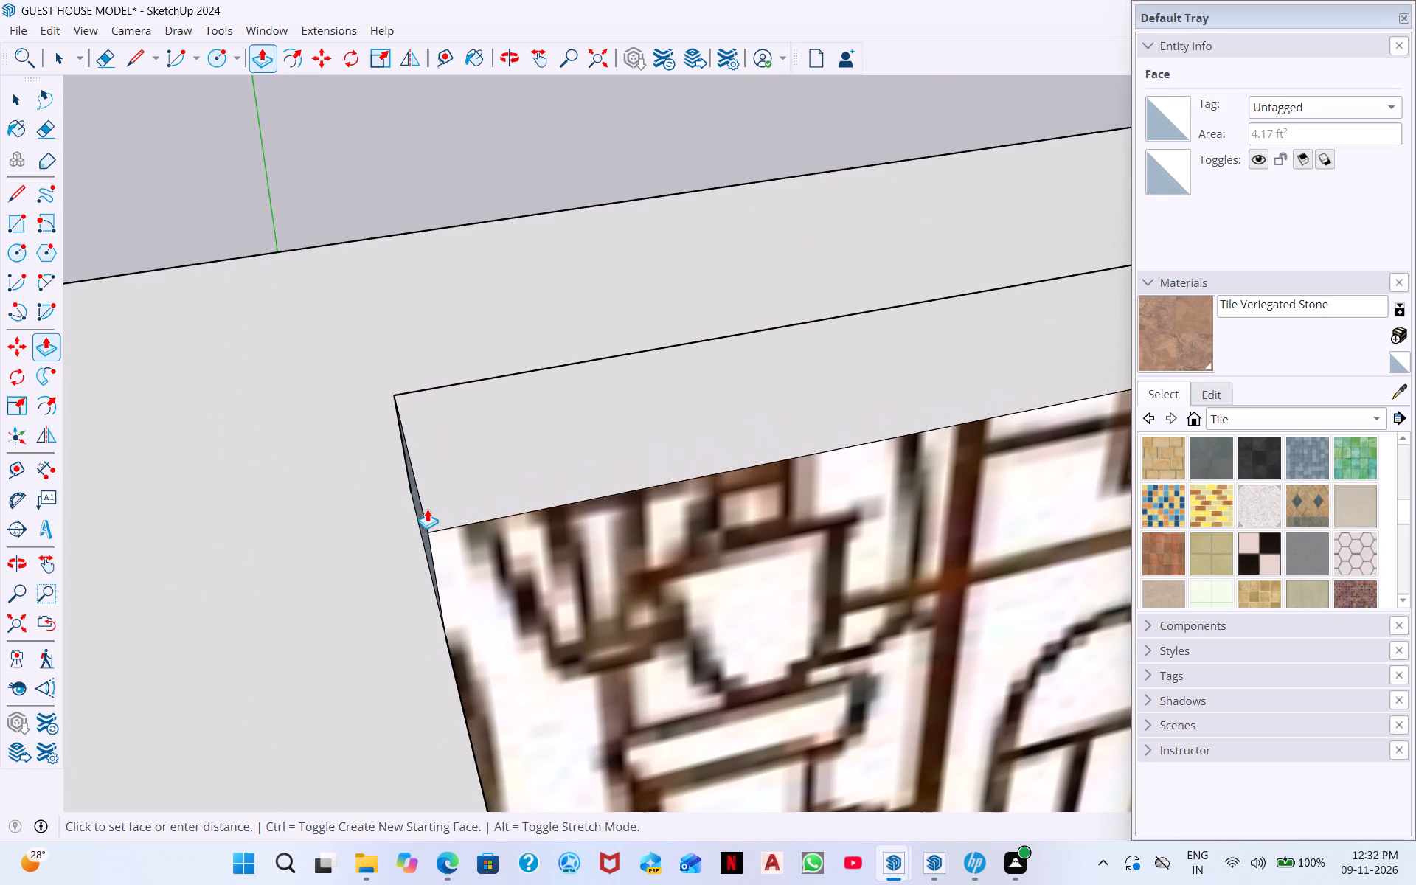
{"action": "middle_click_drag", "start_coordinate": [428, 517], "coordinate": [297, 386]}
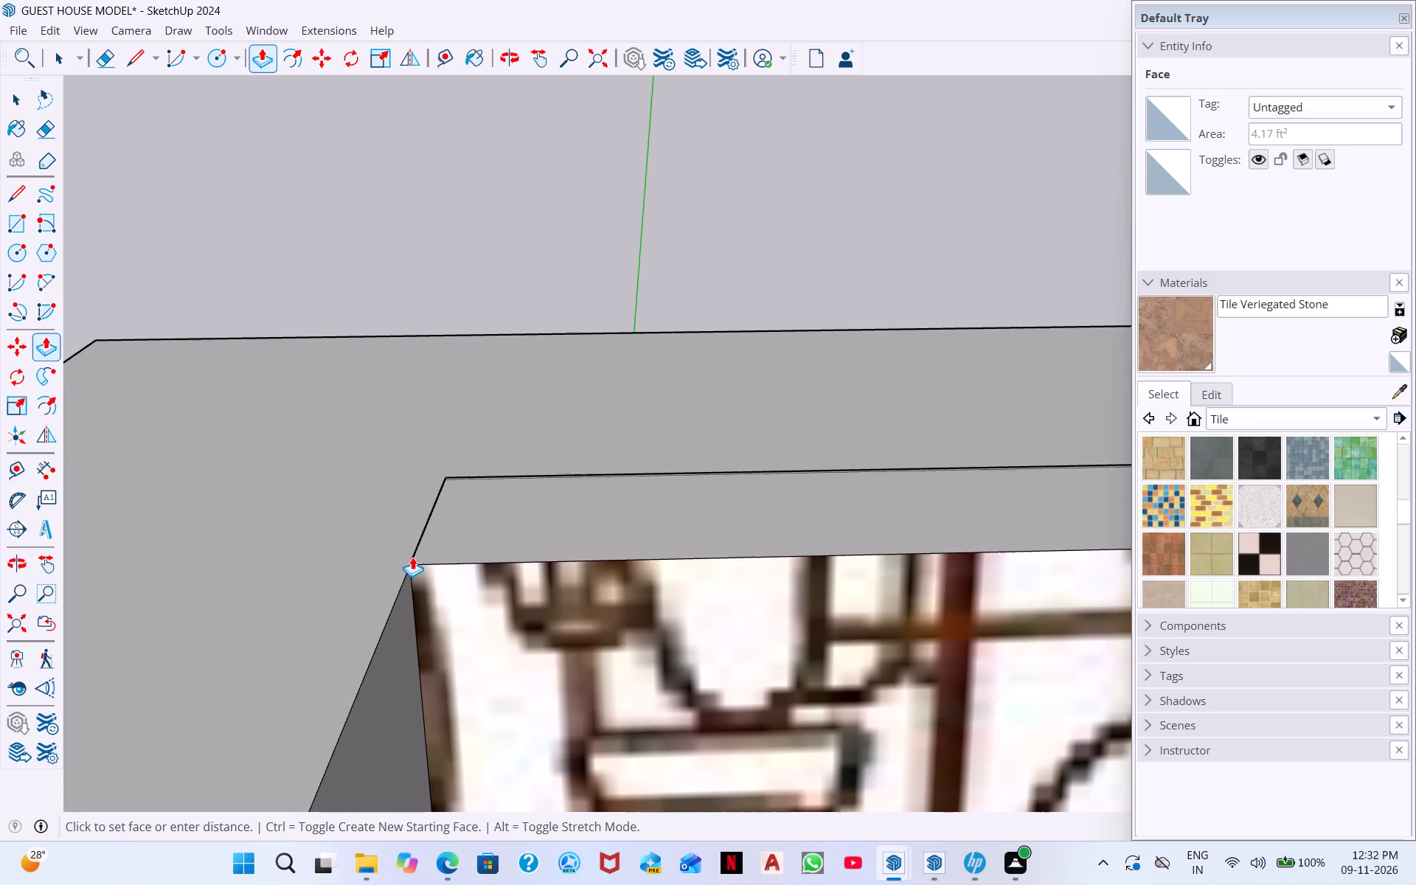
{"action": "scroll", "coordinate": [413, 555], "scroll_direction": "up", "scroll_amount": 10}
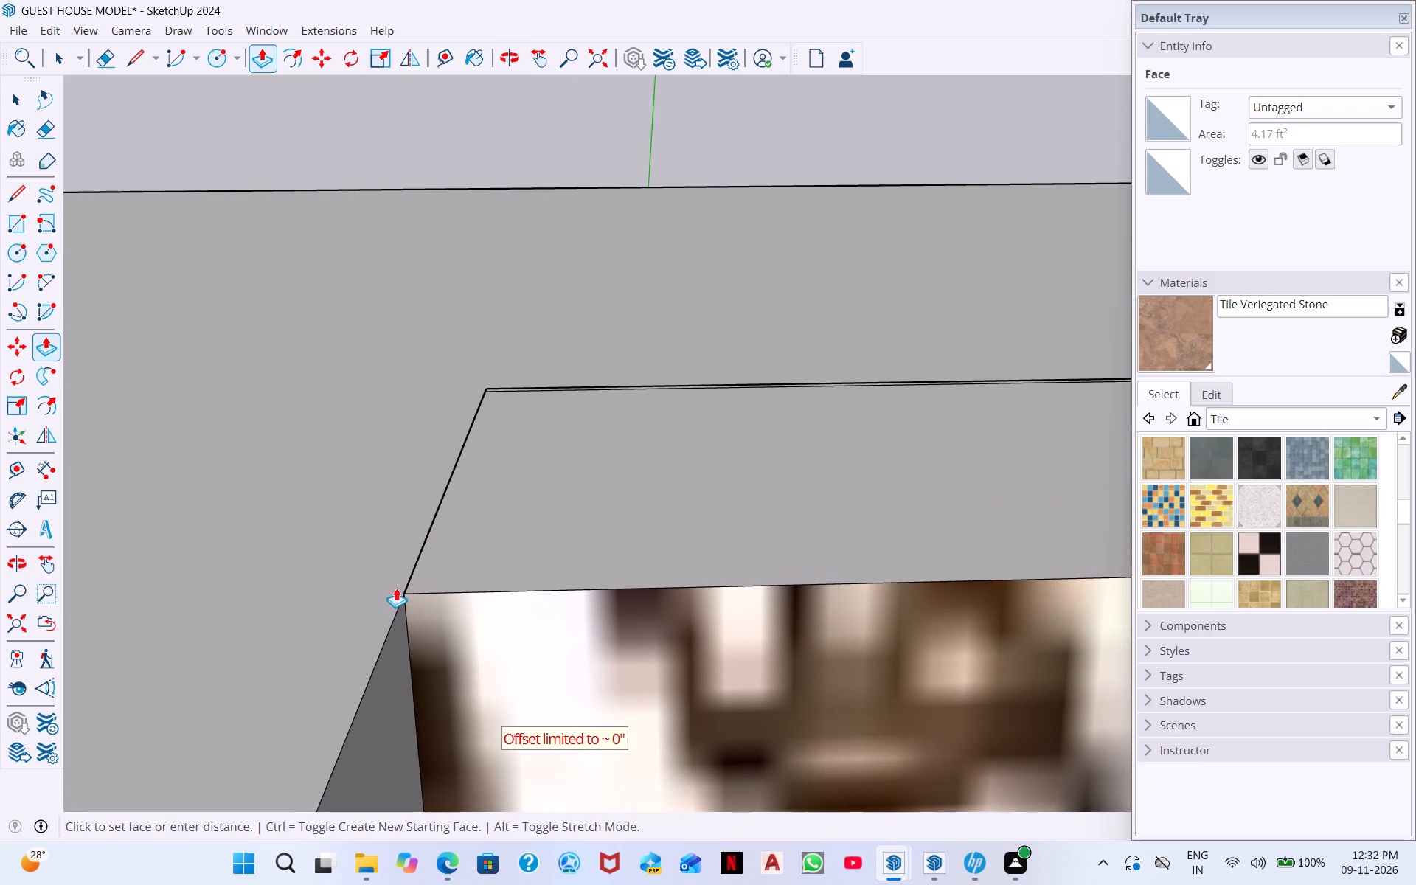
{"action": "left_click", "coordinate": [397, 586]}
Examine the strip between the patterned panel's top edge and the end wall from both ends of the room.
{"action": "middle_click_drag", "start_coordinate": [483, 550], "coordinate": [494, 310]}
{"action": "scroll", "coordinate": [502, 321], "scroll_direction": "down", "scroll_amount": 6}
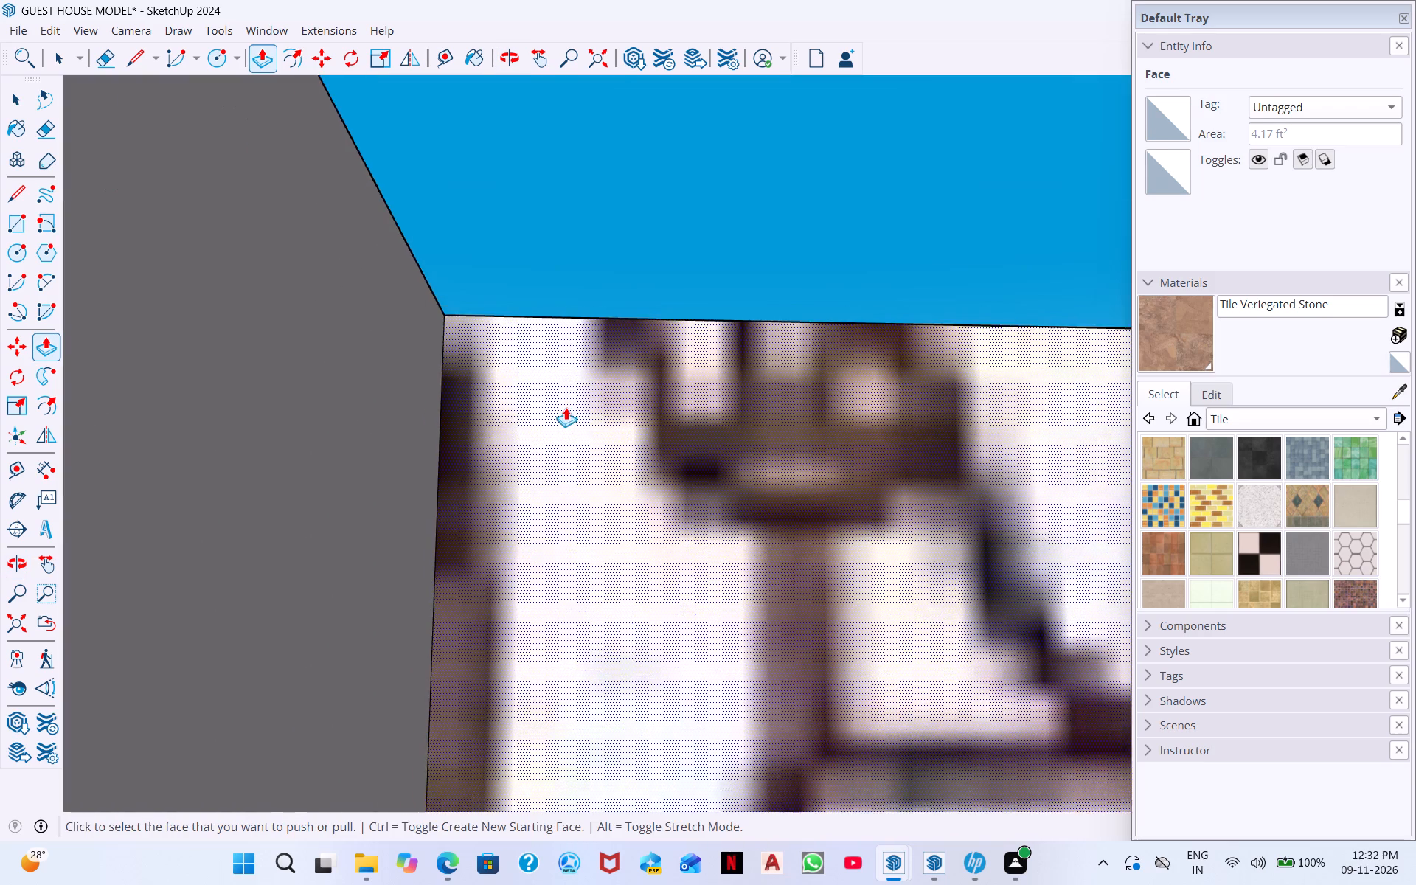
{"action": "scroll", "coordinate": [566, 407], "scroll_direction": "down", "scroll_amount": 12}
{"action": "middle_click_drag", "start_coordinate": [653, 461], "coordinate": [865, 712]}
{"action": "middle_click_drag", "start_coordinate": [811, 615], "coordinate": [1128, 628]}
{"action": "middle_click_drag", "start_coordinate": [872, 546], "coordinate": [1146, 546]}
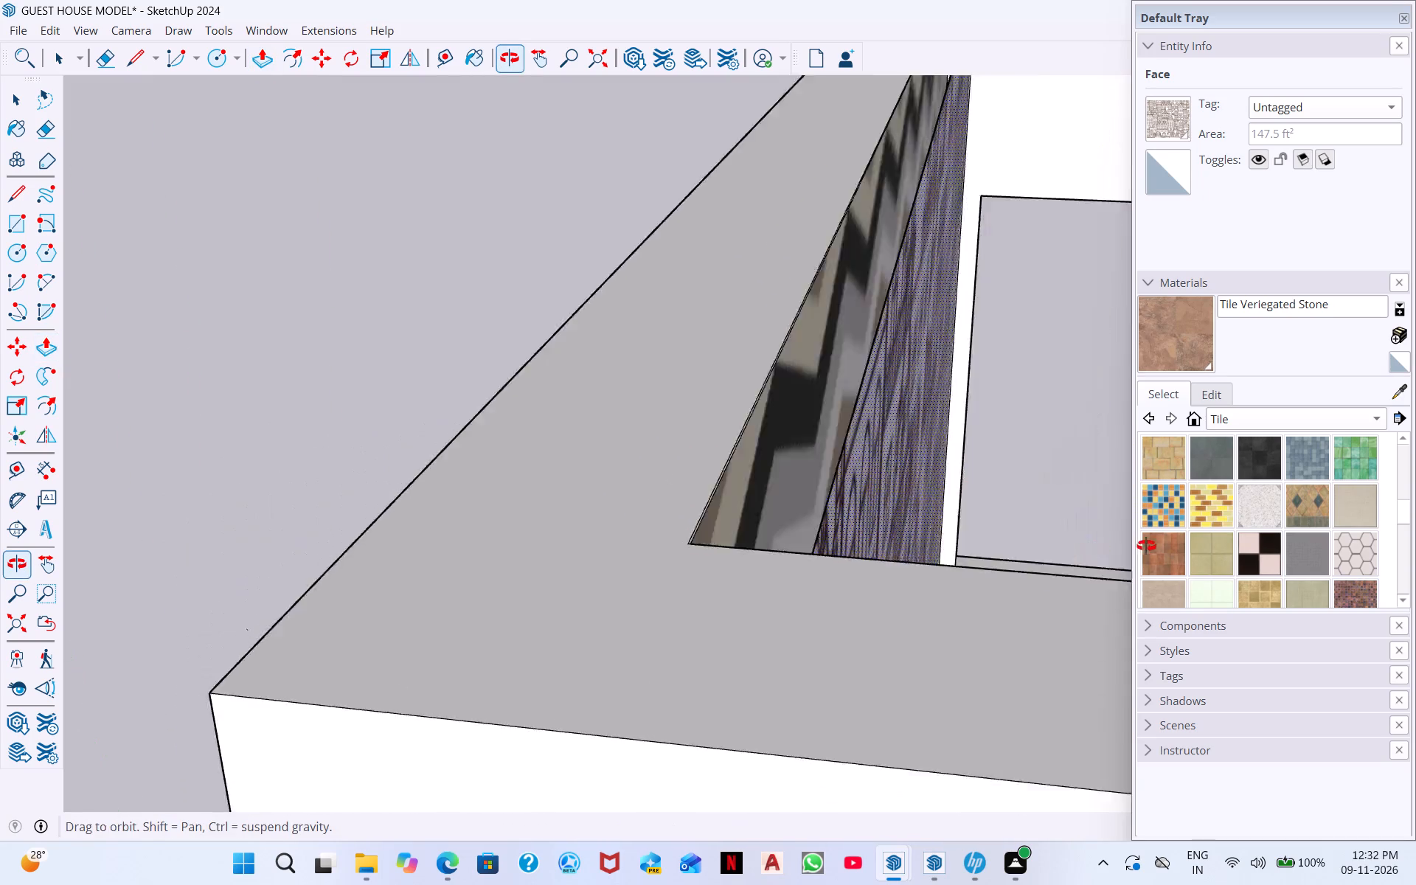
{"action": "middle_click_drag", "start_coordinate": [1146, 546], "coordinate": [1293, 541]}
{"action": "middle_click_drag", "start_coordinate": [1158, 570], "coordinate": [723, 549]}
{"action": "middle_click_drag", "start_coordinate": [809, 513], "coordinate": [518, 532]}
{"action": "middle_click_drag", "start_coordinate": [1004, 544], "coordinate": [684, 499]}
{"action": "scroll", "coordinate": [684, 499], "scroll_direction": "down", "scroll_amount": 10}
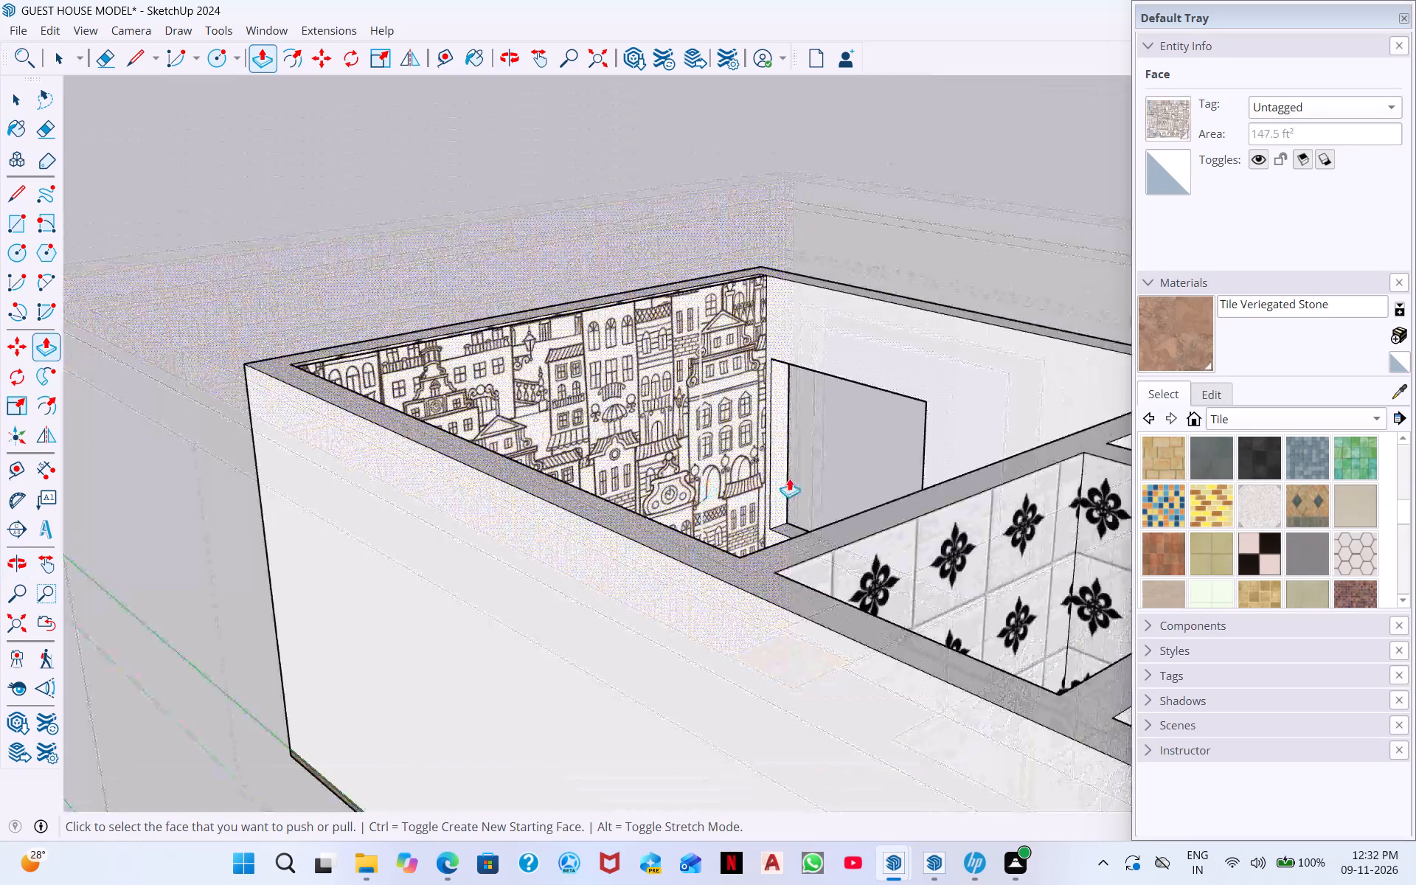
{"action": "middle_click_drag", "start_coordinate": [789, 475], "coordinate": [1271, 647]}
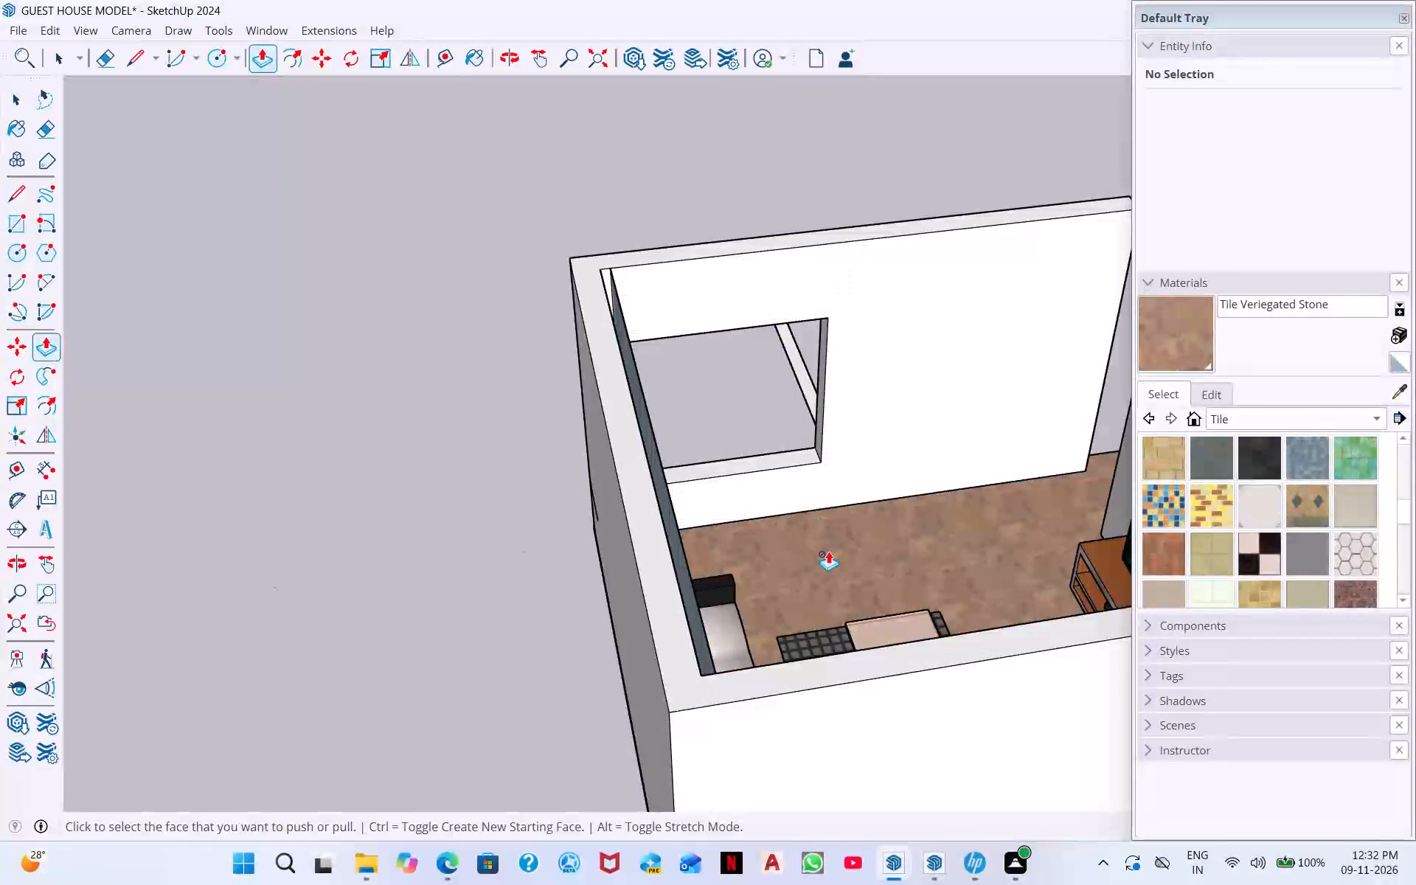
{"action": "middle_click_drag", "start_coordinate": [802, 568], "coordinate": [698, 644]}
{"action": "scroll", "coordinate": [595, 532], "scroll_direction": "down", "scroll_amount": 1}
{"action": "middle_click_drag", "start_coordinate": [640, 594], "coordinate": [608, 464]}
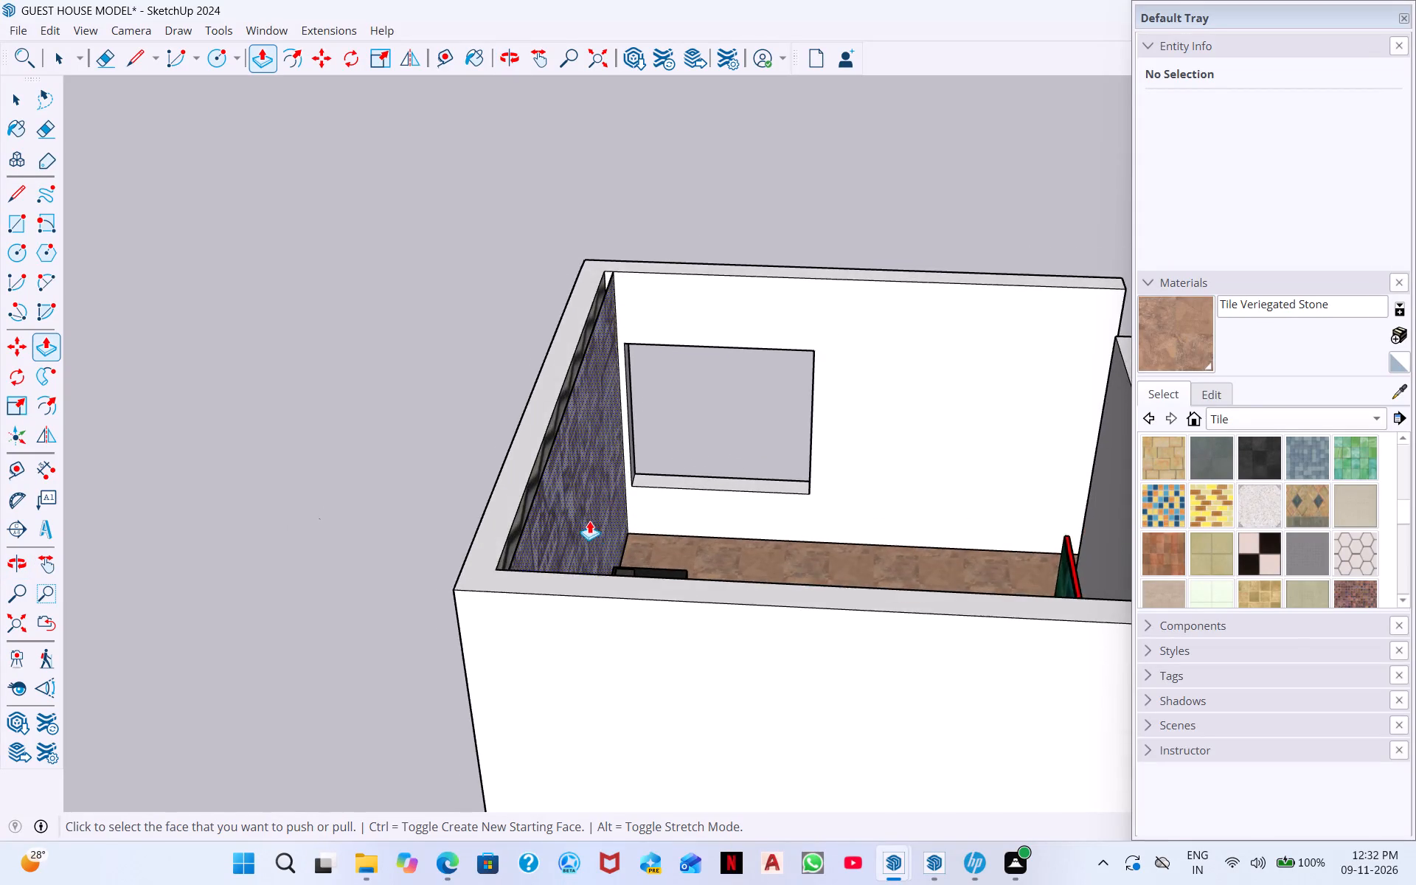
{"action": "scroll", "coordinate": [575, 512], "scroll_direction": "up", "scroll_amount": 7}
{"action": "middle_click_drag", "start_coordinate": [566, 586], "coordinate": [410, 516]}
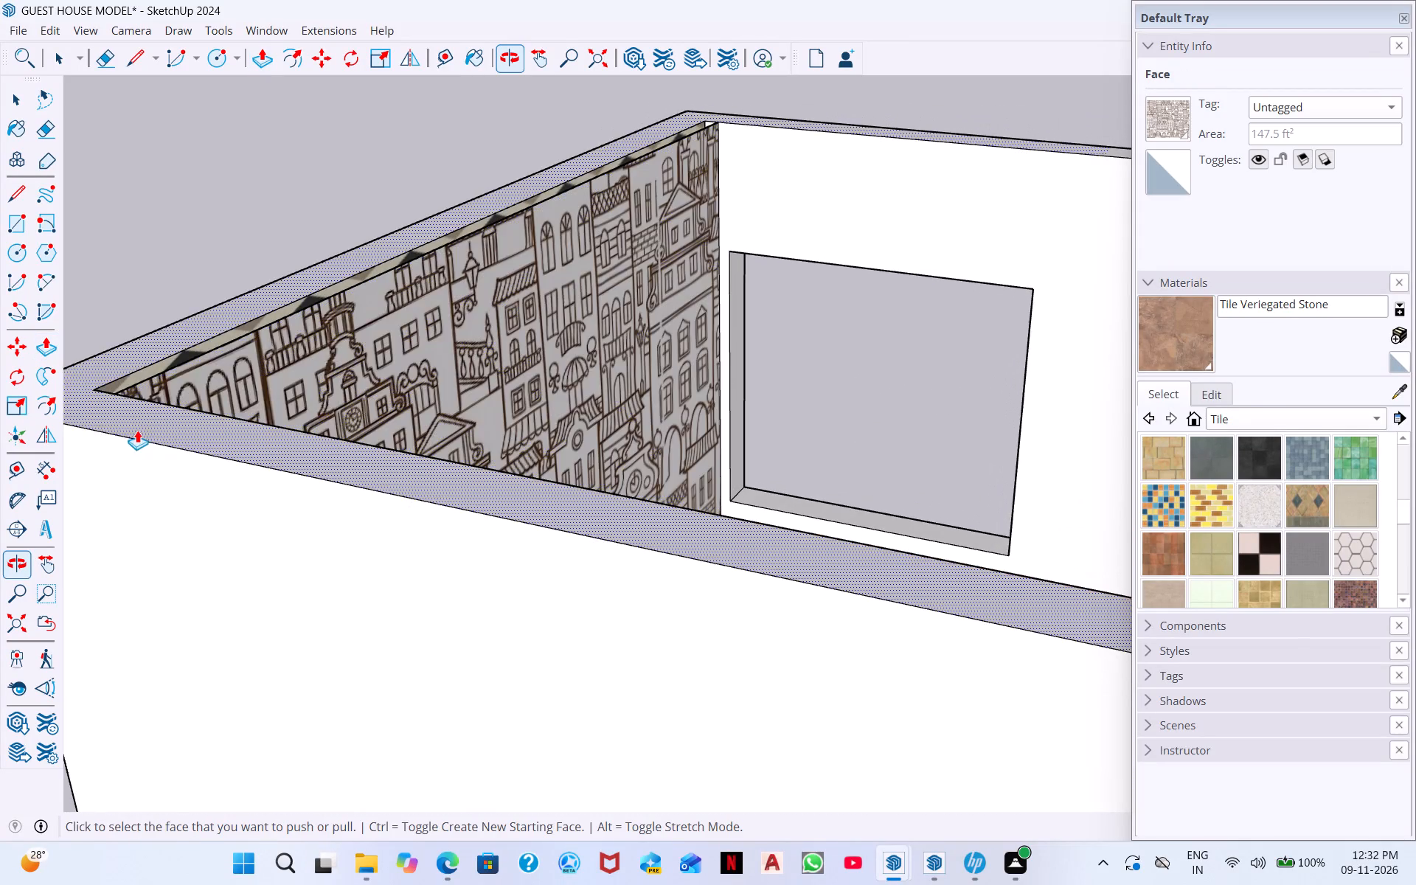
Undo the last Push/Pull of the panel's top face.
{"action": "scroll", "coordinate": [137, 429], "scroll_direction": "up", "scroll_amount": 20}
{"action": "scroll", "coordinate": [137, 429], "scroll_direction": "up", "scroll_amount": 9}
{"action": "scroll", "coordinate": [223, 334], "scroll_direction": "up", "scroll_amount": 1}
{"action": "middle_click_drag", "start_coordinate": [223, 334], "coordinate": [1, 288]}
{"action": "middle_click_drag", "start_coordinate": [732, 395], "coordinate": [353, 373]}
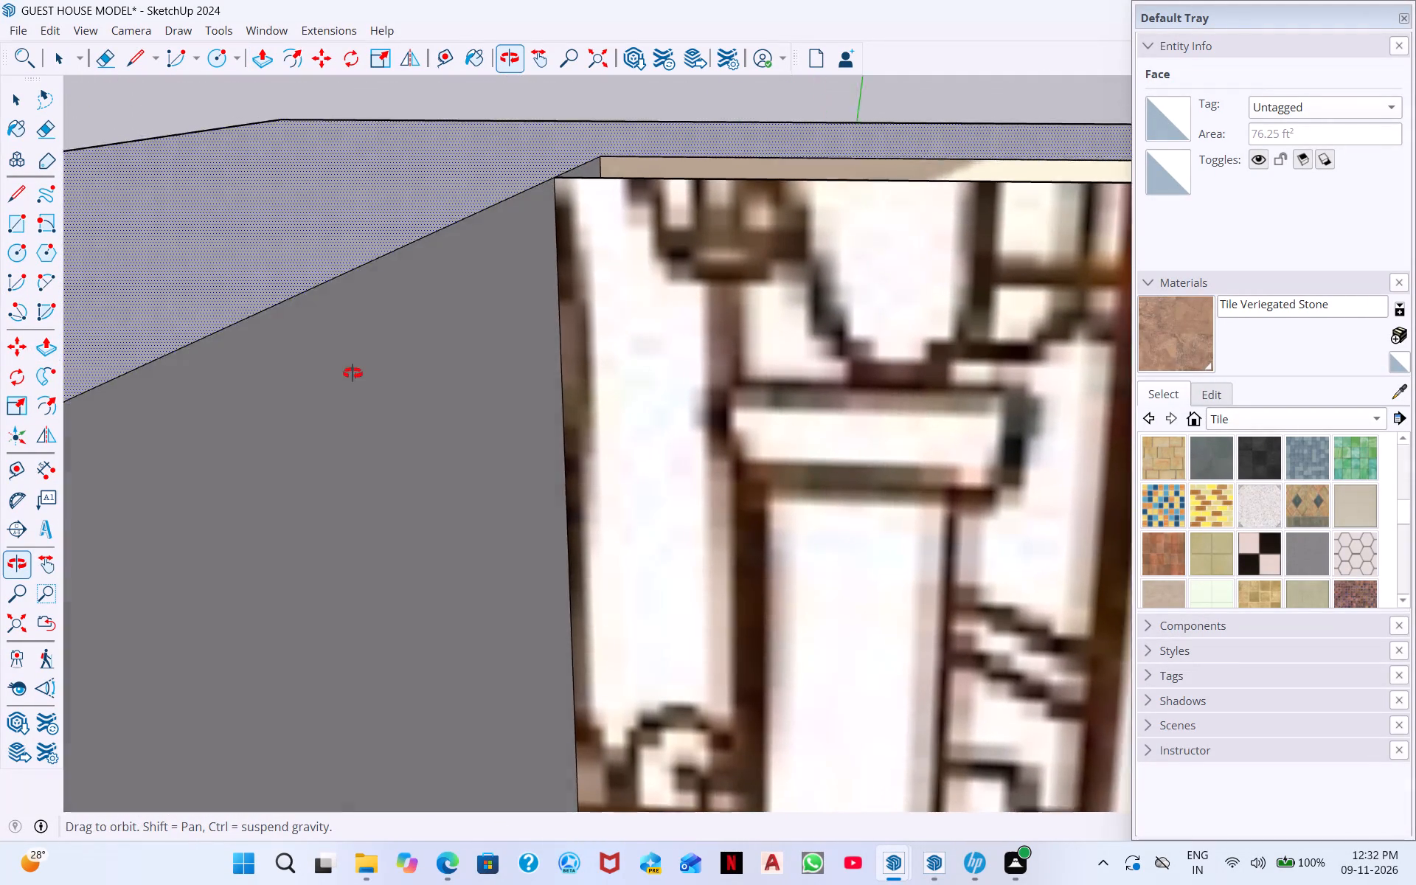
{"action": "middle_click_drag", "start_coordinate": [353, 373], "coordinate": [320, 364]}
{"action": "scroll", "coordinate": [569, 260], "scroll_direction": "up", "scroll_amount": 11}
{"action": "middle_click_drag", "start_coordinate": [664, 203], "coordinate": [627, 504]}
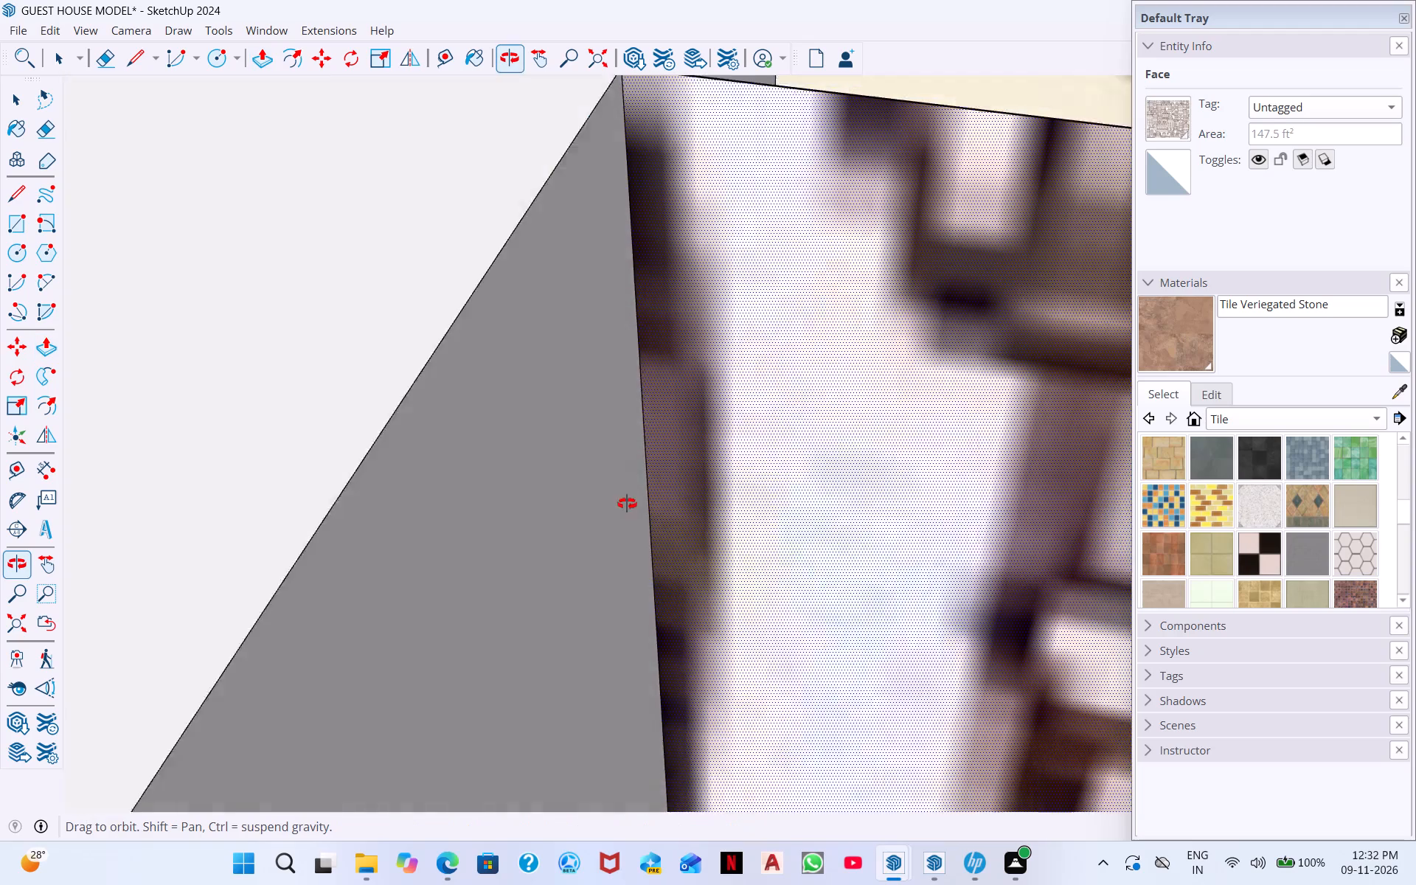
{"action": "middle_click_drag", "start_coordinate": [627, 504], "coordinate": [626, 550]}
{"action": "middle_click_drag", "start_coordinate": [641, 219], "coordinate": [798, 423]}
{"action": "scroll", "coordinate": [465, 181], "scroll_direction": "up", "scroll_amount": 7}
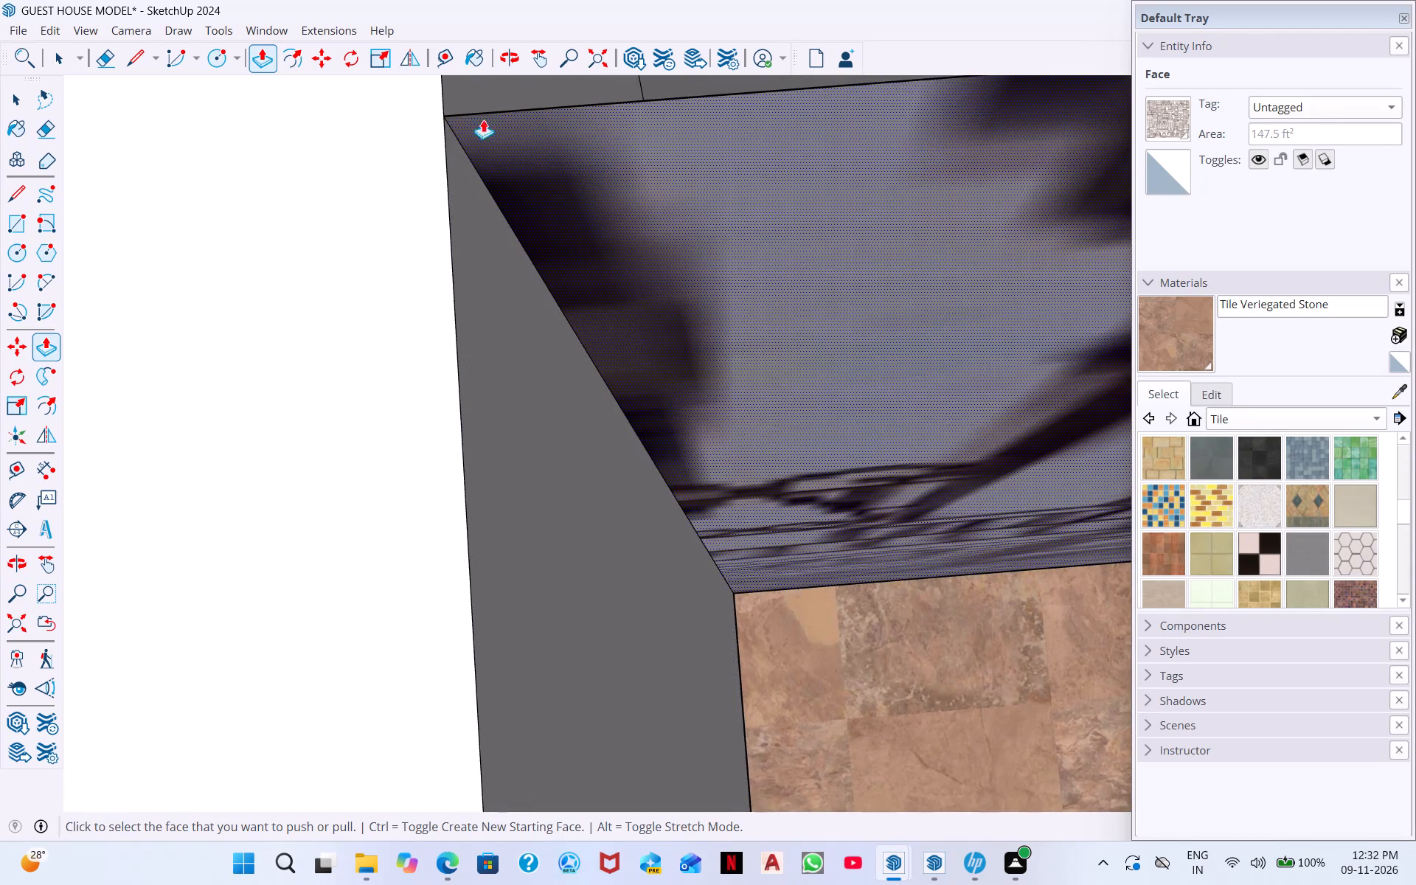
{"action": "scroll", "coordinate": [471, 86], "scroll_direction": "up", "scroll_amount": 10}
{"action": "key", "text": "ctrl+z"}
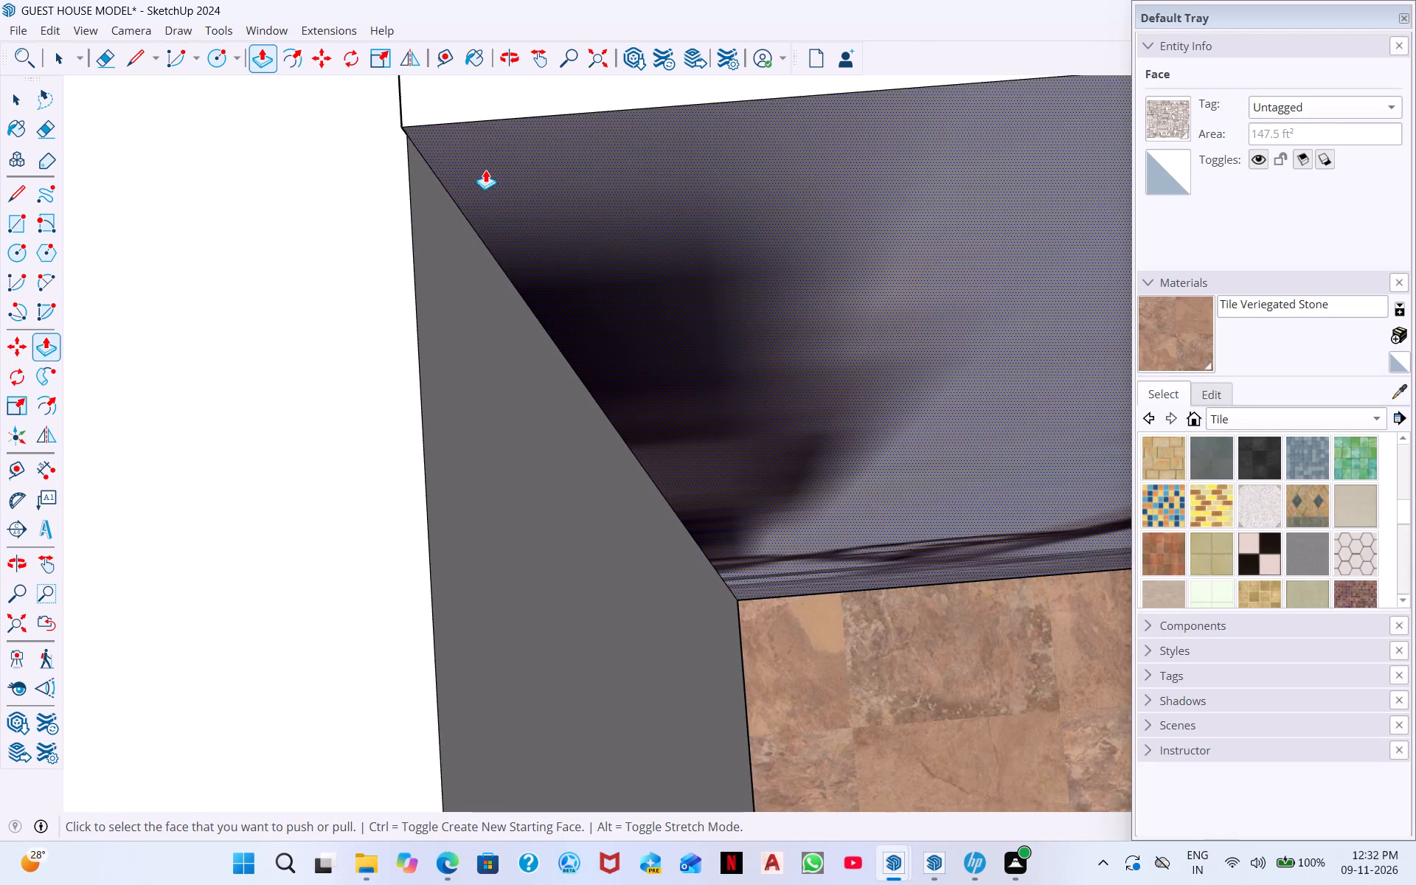
Examine how the panel's top corner meets the side wall and end wall, and view the surrounding rooms.
{"action": "middle_click_drag", "start_coordinate": [487, 212], "coordinate": [541, 88]}
{"action": "middle_click_drag", "start_coordinate": [431, 187], "coordinate": [478, 52]}
{"action": "middle_click_drag", "start_coordinate": [371, 191], "coordinate": [420, 100]}
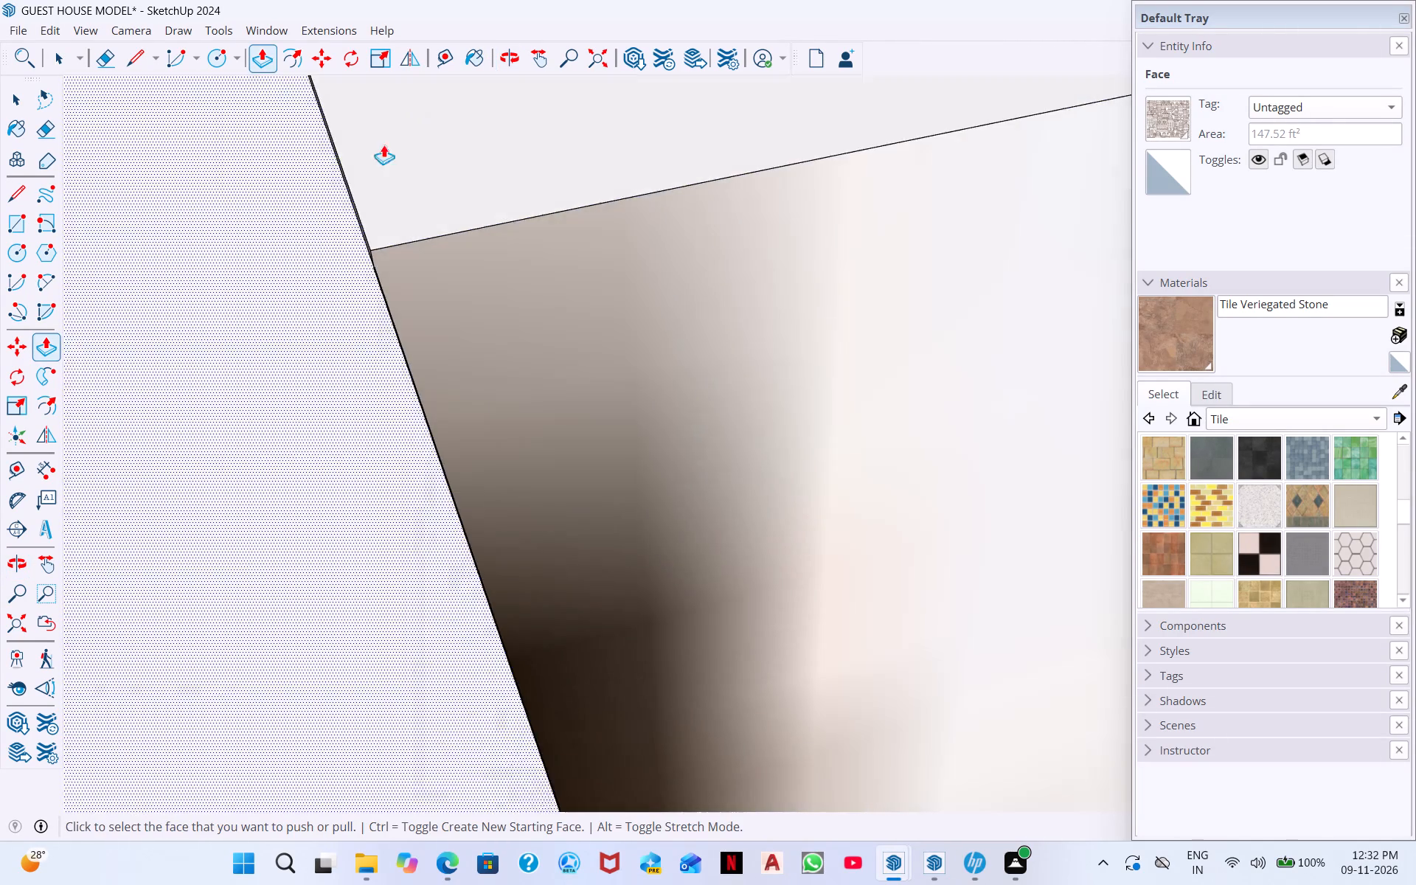
{"action": "scroll", "coordinate": [437, 131], "scroll_direction": "up", "scroll_amount": 8}
{"action": "scroll", "coordinate": [394, 239], "scroll_direction": "down", "scroll_amount": 7}
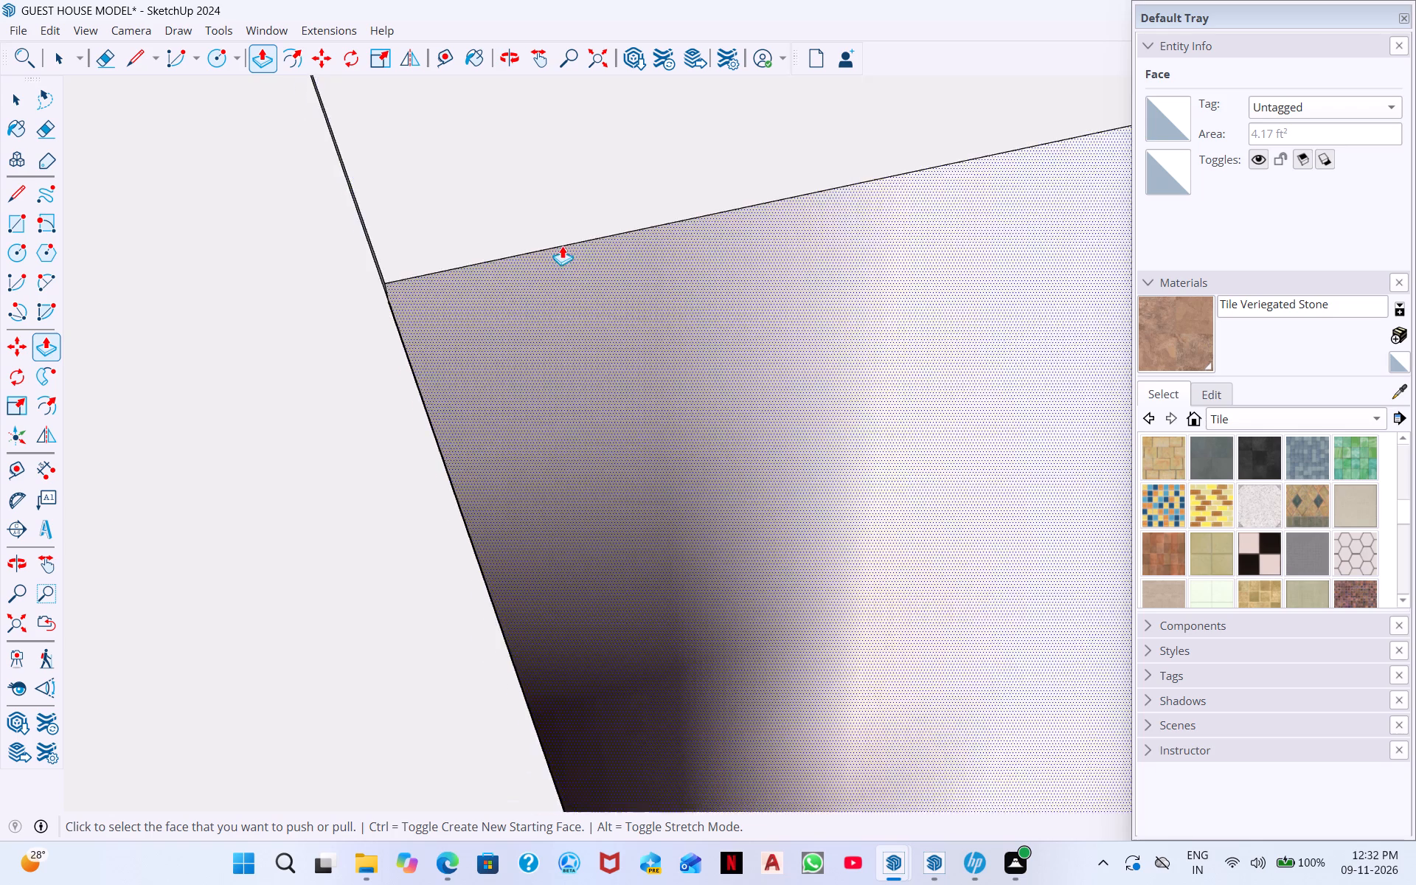
{"action": "scroll", "coordinate": [562, 246], "scroll_direction": "down", "scroll_amount": 20}
{"action": "scroll", "coordinate": [562, 246], "scroll_direction": "down", "scroll_amount": 3}
{"action": "middle_click_drag", "start_coordinate": [637, 224], "coordinate": [593, 77]}
{"action": "middle_click_drag", "start_coordinate": [715, 249], "coordinate": [632, 134]}
{"action": "middle_click_drag", "start_coordinate": [652, 188], "coordinate": [543, 275]}
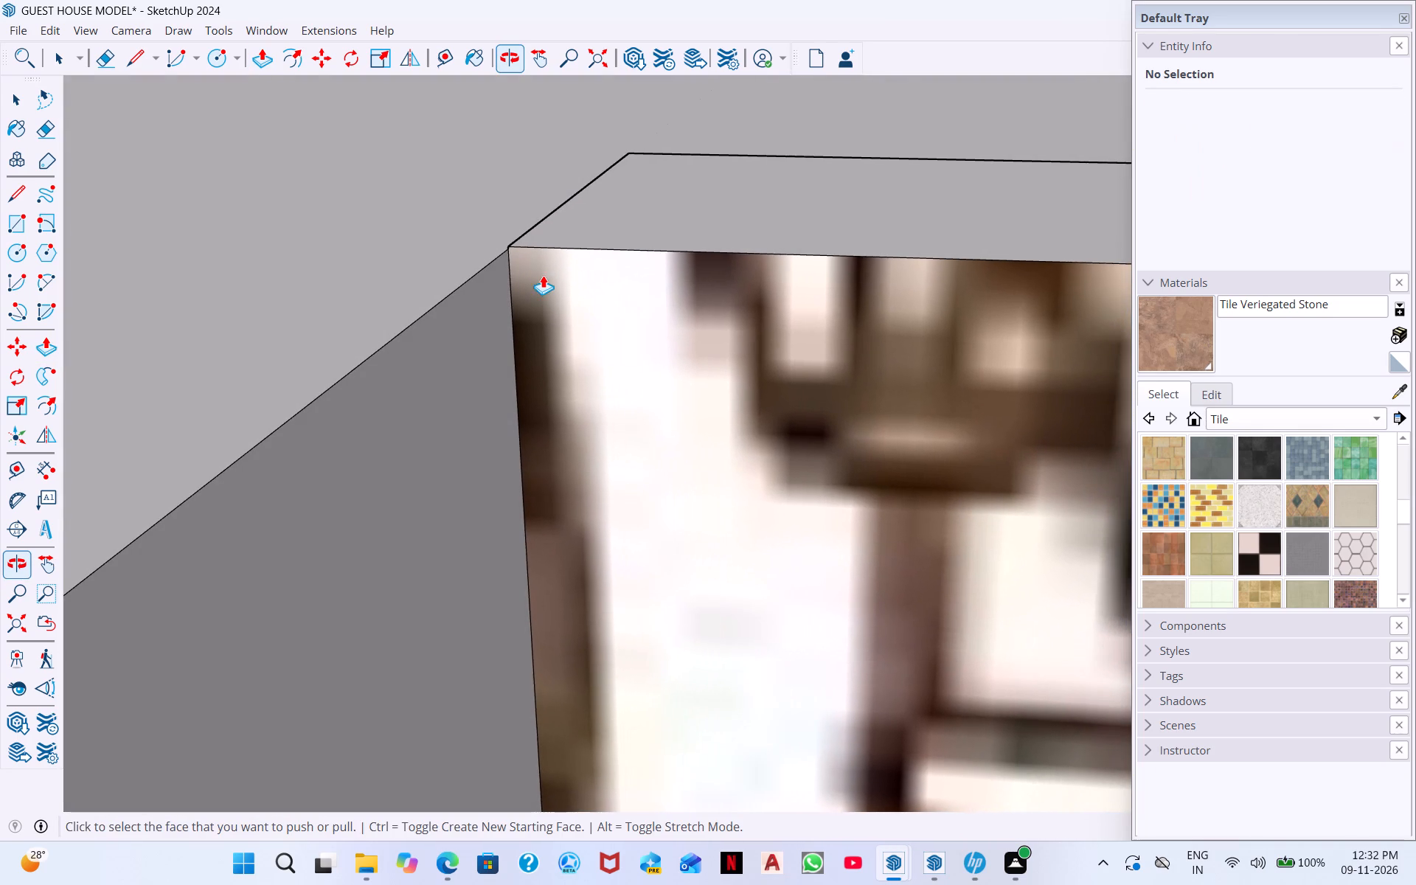
{"action": "scroll", "coordinate": [526, 268], "scroll_direction": "up", "scroll_amount": 1}
{"action": "key", "text": "Escape"}
{"action": "key", "text": "space"}
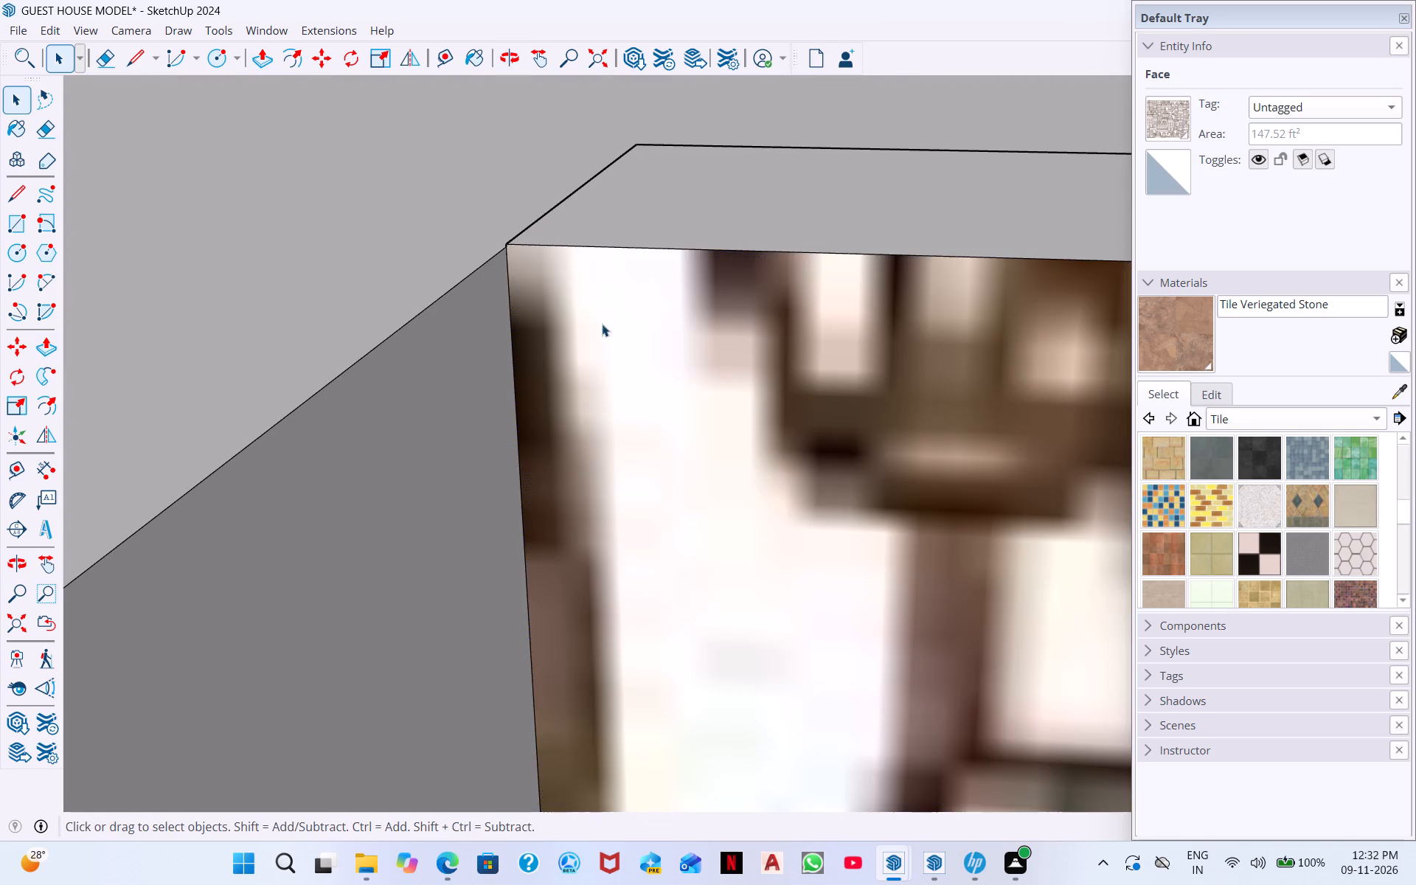
{"action": "scroll", "coordinate": [484, 271], "scroll_direction": "down", "scroll_amount": 20}
{"action": "scroll", "coordinate": [484, 271], "scroll_direction": "down", "scroll_amount": 14}
{"action": "middle_click_drag", "start_coordinate": [717, 414], "coordinate": [715, 423]}
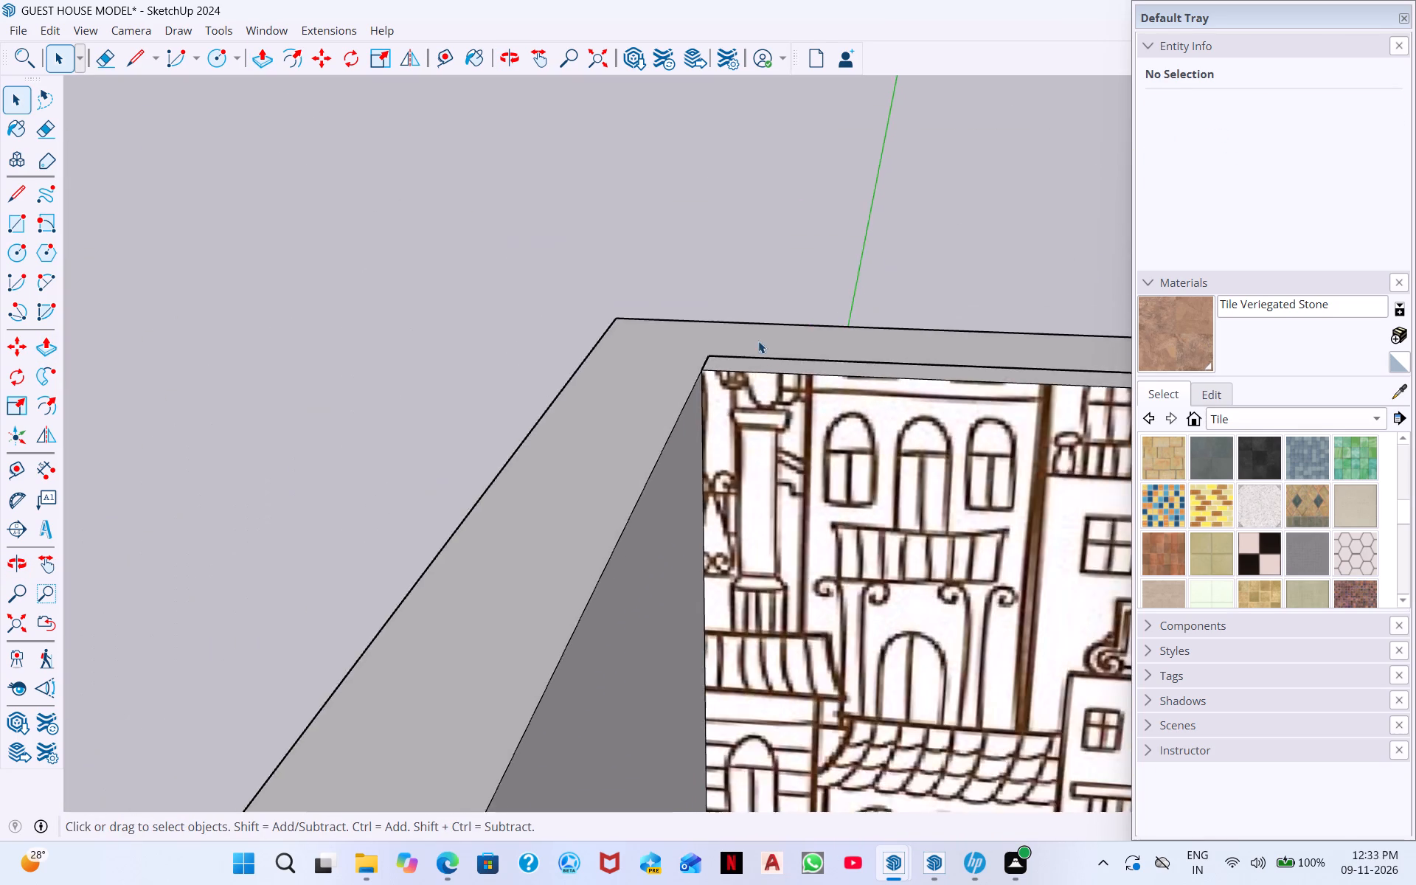
{"action": "scroll", "coordinate": [758, 341], "scroll_direction": "down", "scroll_amount": 16}
{"action": "middle_click_drag", "start_coordinate": [995, 582], "coordinate": [979, 434]}
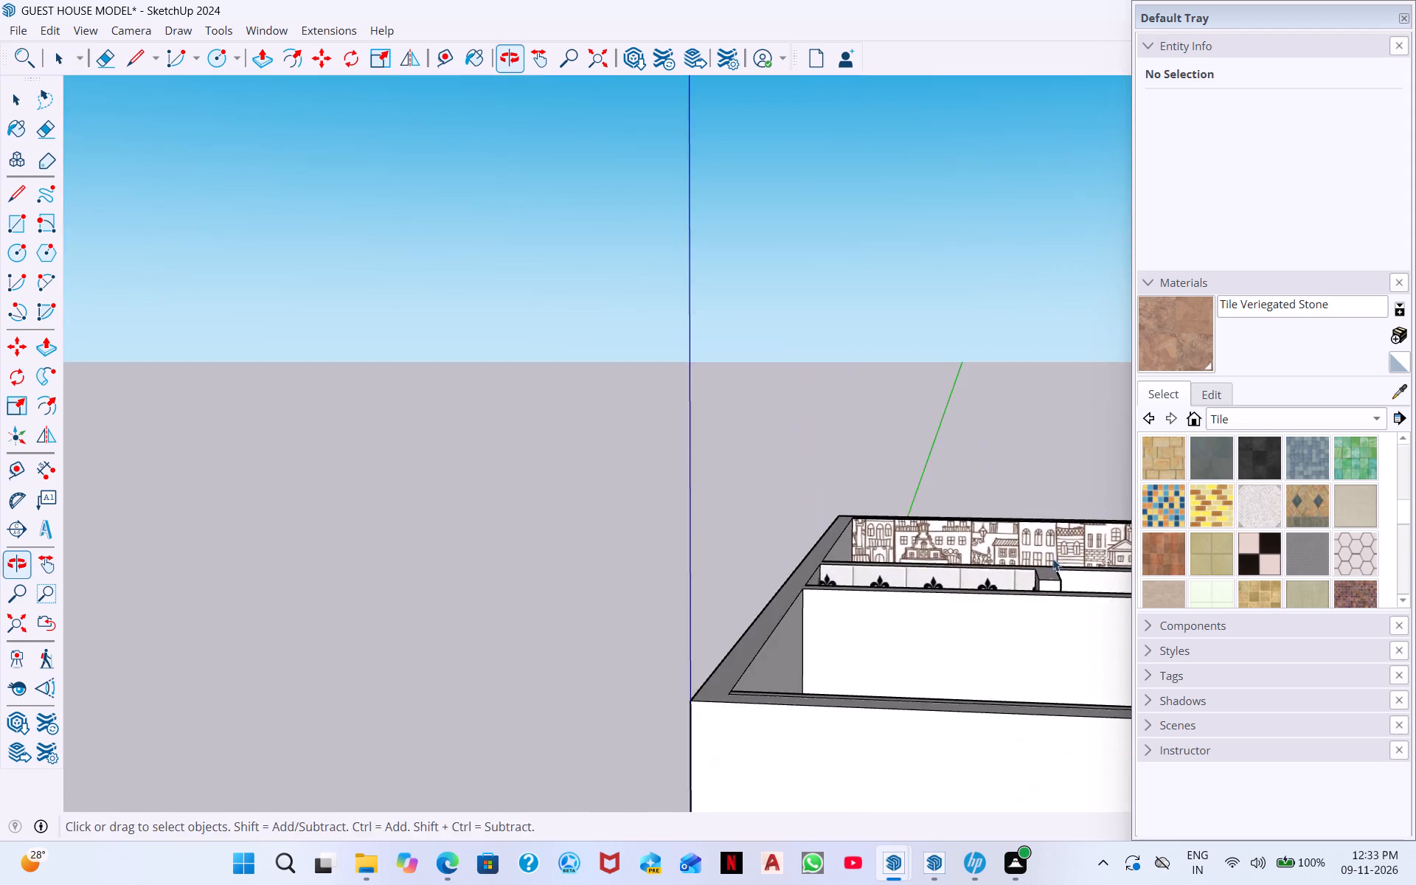
{"action": "middle_click_drag", "start_coordinate": [1047, 566], "coordinate": [479, 665]}
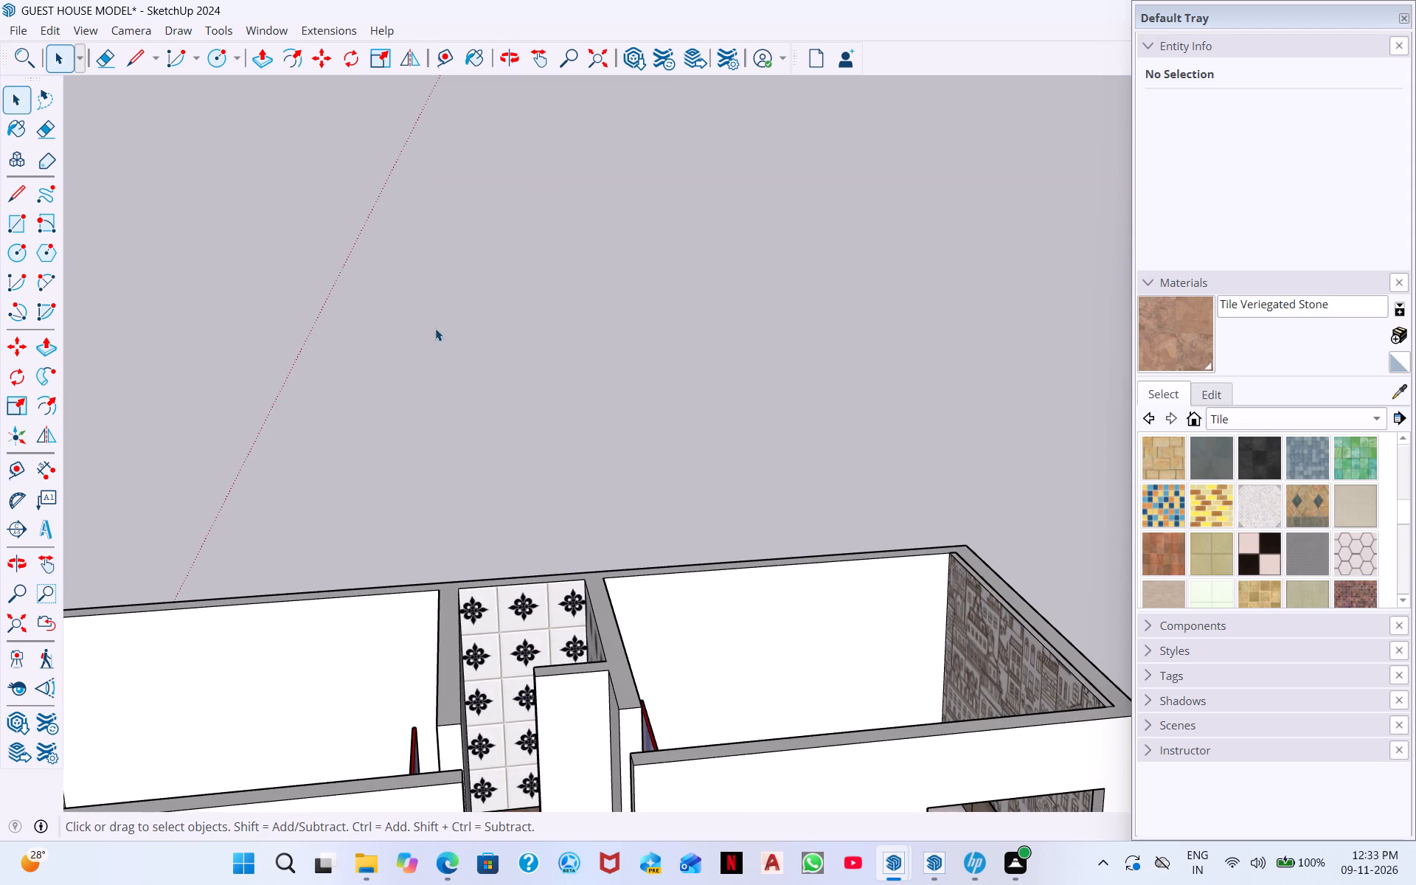
Search 3D Warehouse for BATHROOM models.
{"action": "left_click", "coordinate": [9, 731]}
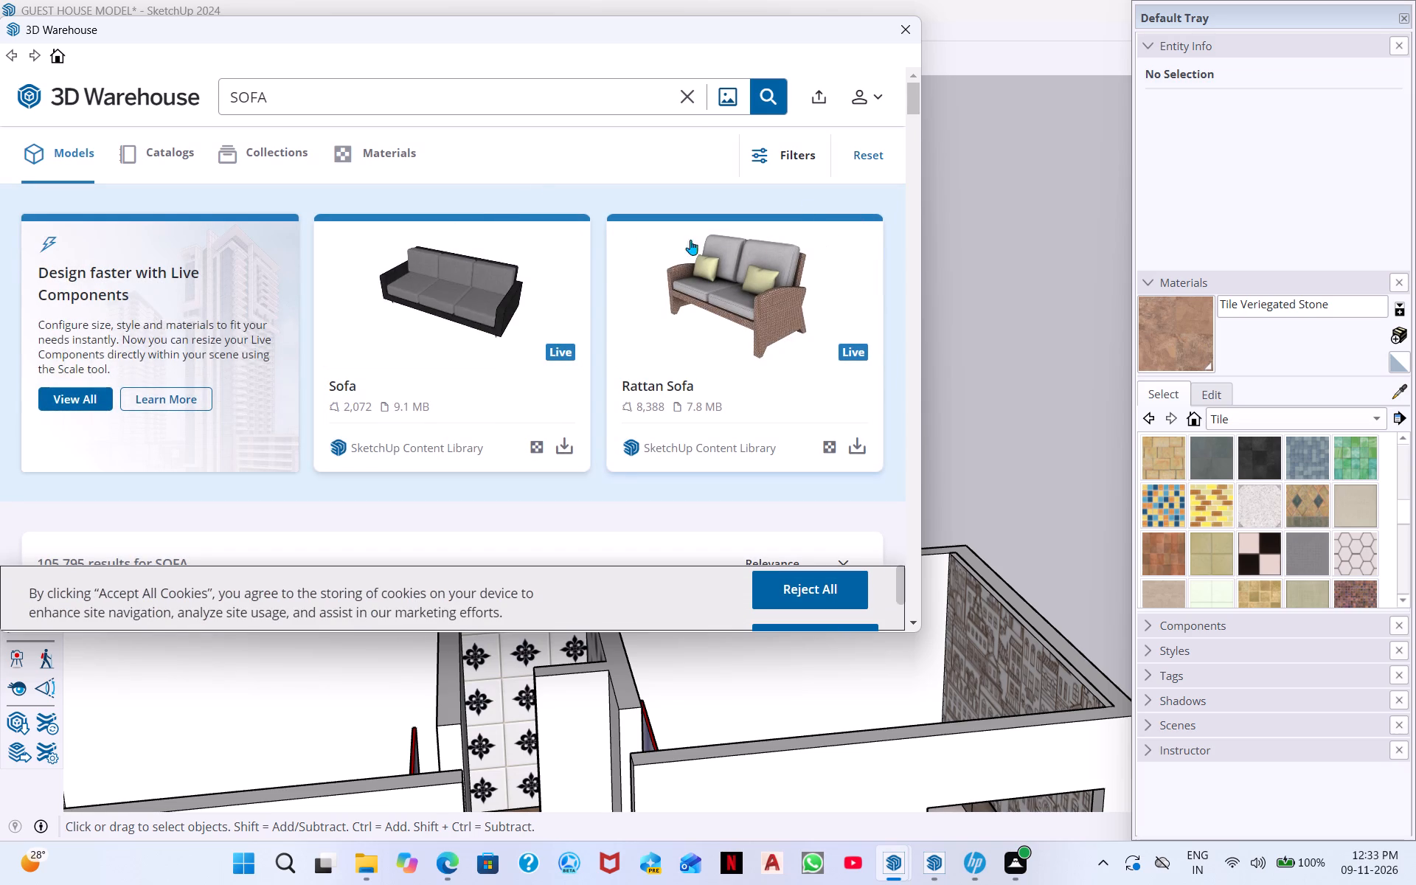
{"action": "left_click_drag", "start_coordinate": [330, 98], "coordinate": [176, 109]}
{"action": "key", "text": "BackSpace"}
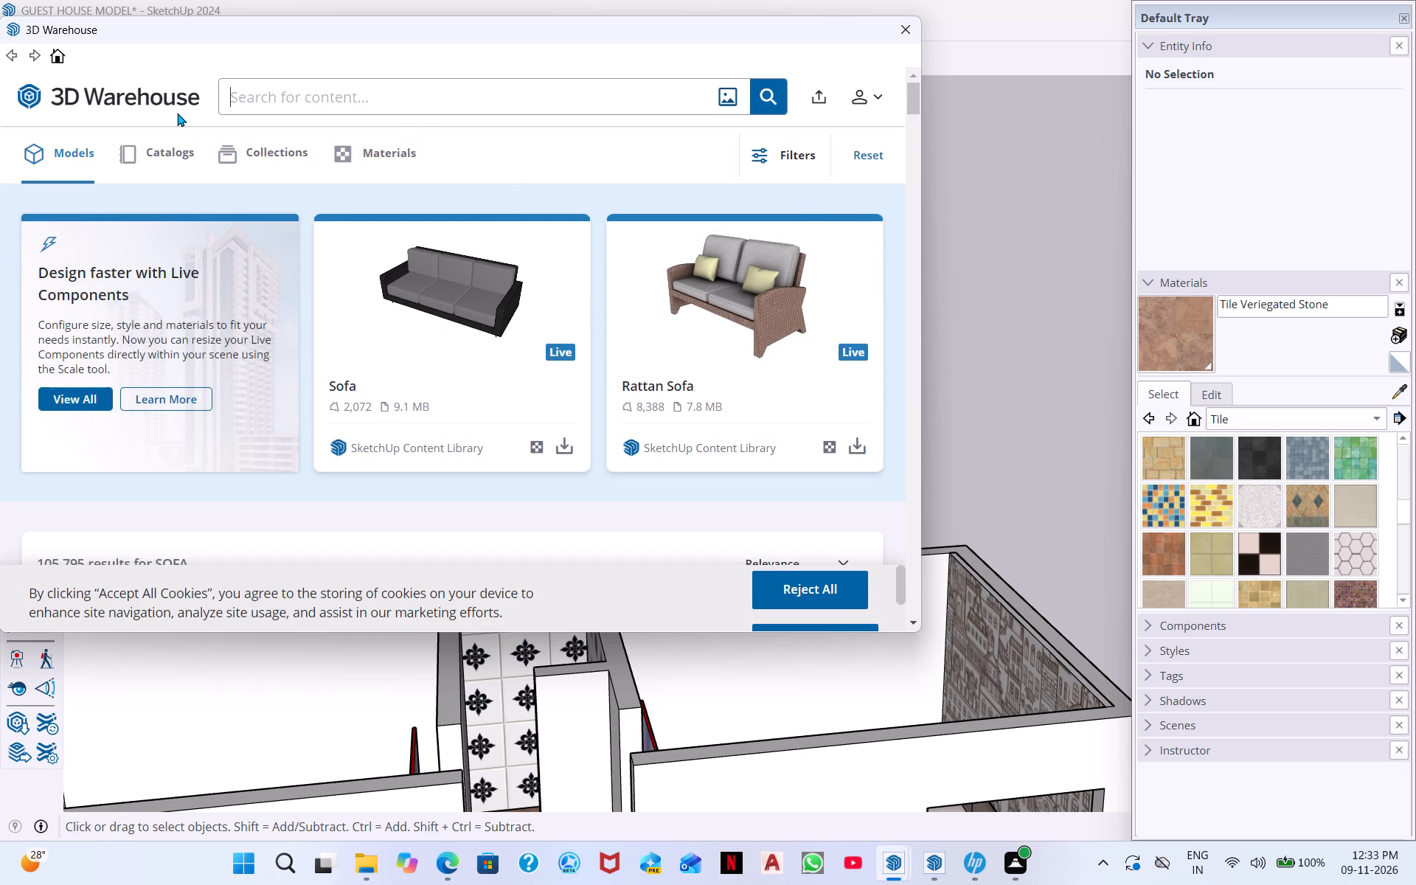
{"action": "key", "text": "b"}
{"action": "type", "text": "ATHROOM"}
{"action": "key", "text": "space"}
{"action": "key", "text": "Return"}
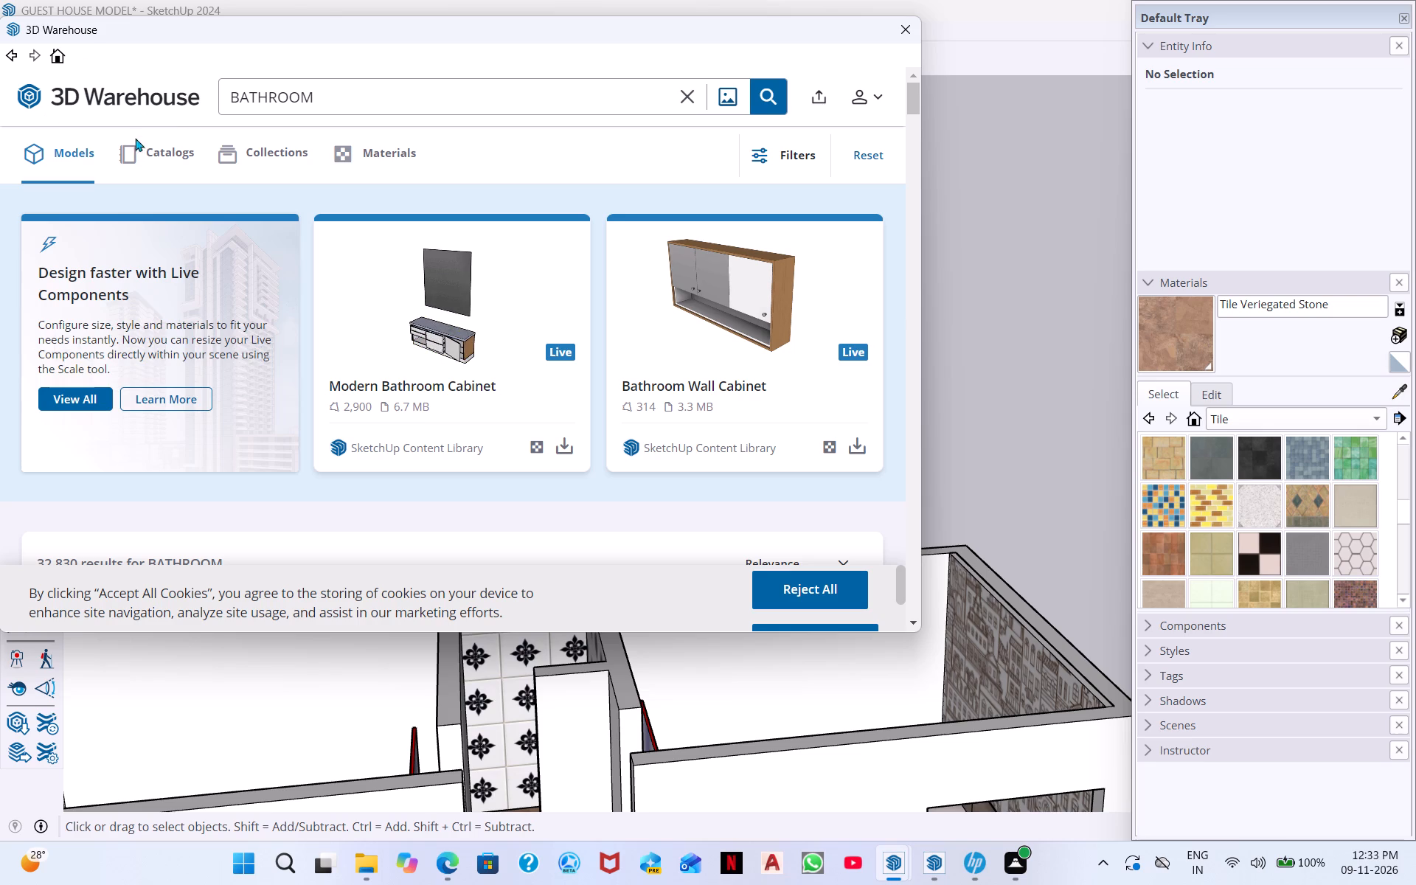
Browse the BATHROOM results for a compact washbasin unit with a mirror.
{"action": "scroll", "coordinate": [708, 364], "scroll_direction": "down", "scroll_amount": 3}
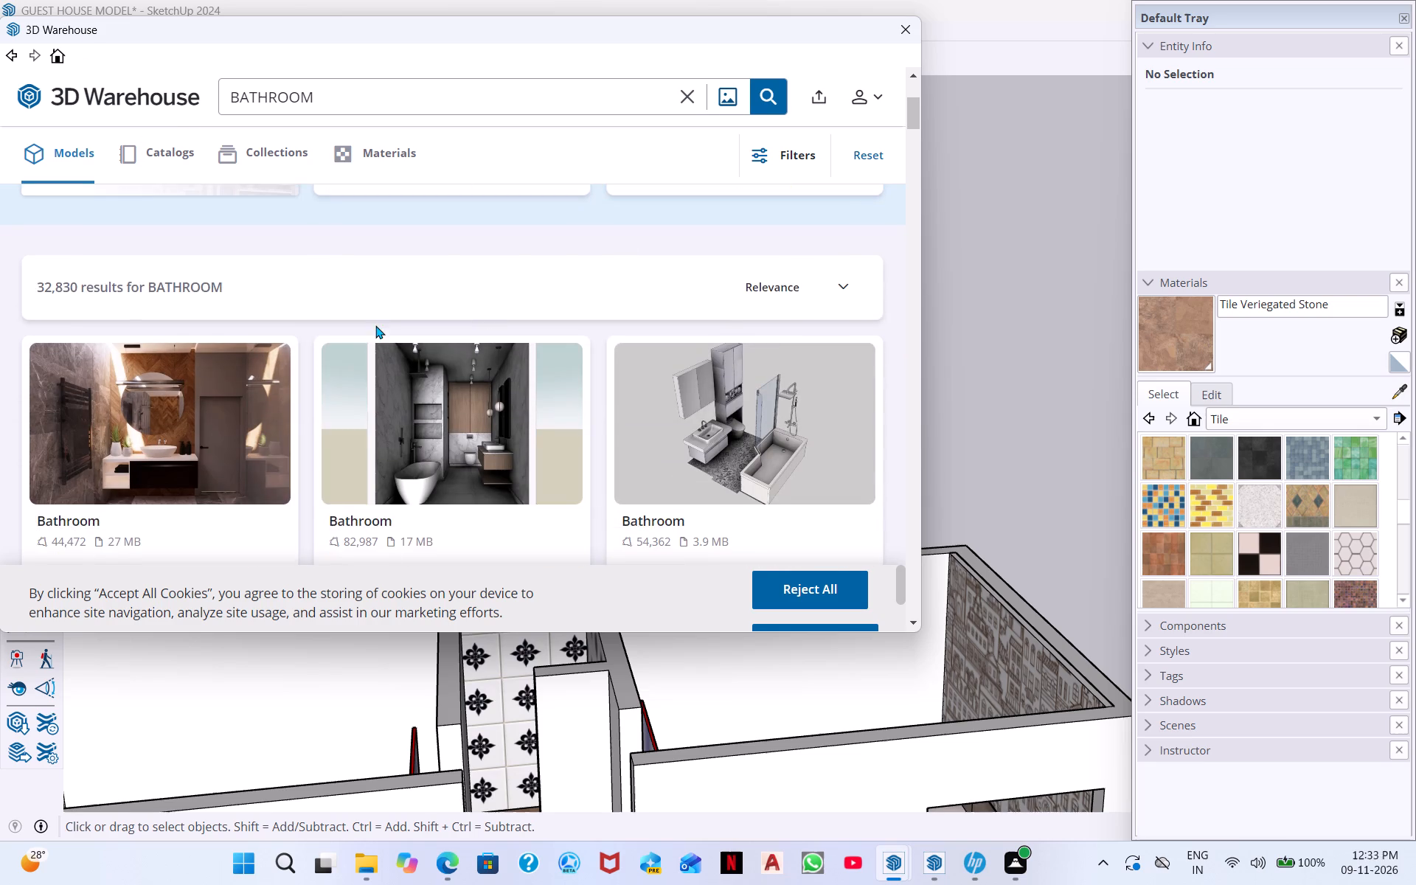
{"action": "scroll", "coordinate": [375, 330], "scroll_direction": "down", "scroll_amount": 1}
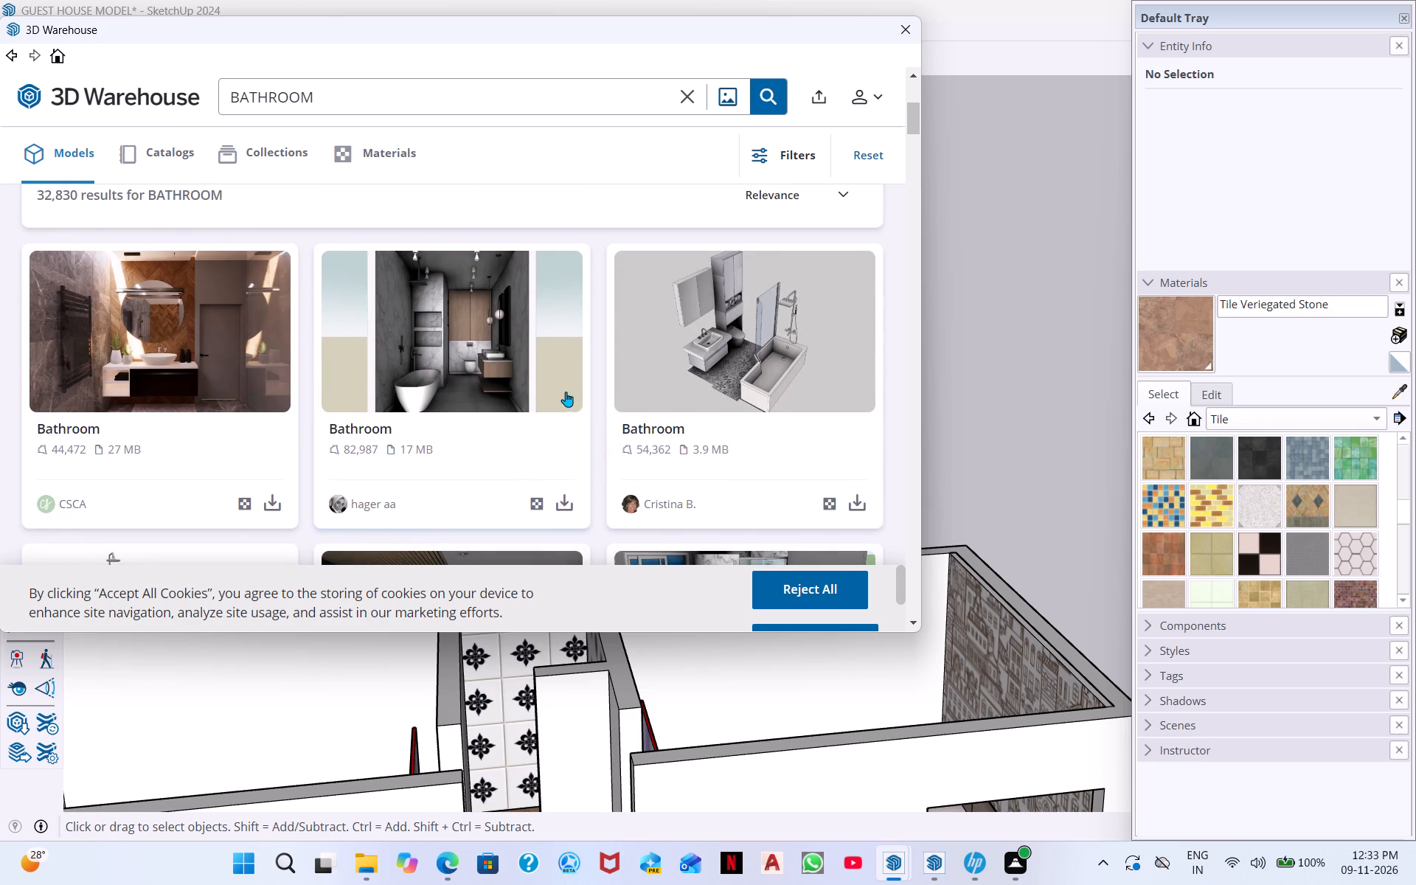
{"action": "scroll", "coordinate": [767, 347], "scroll_direction": "down", "scroll_amount": 2}
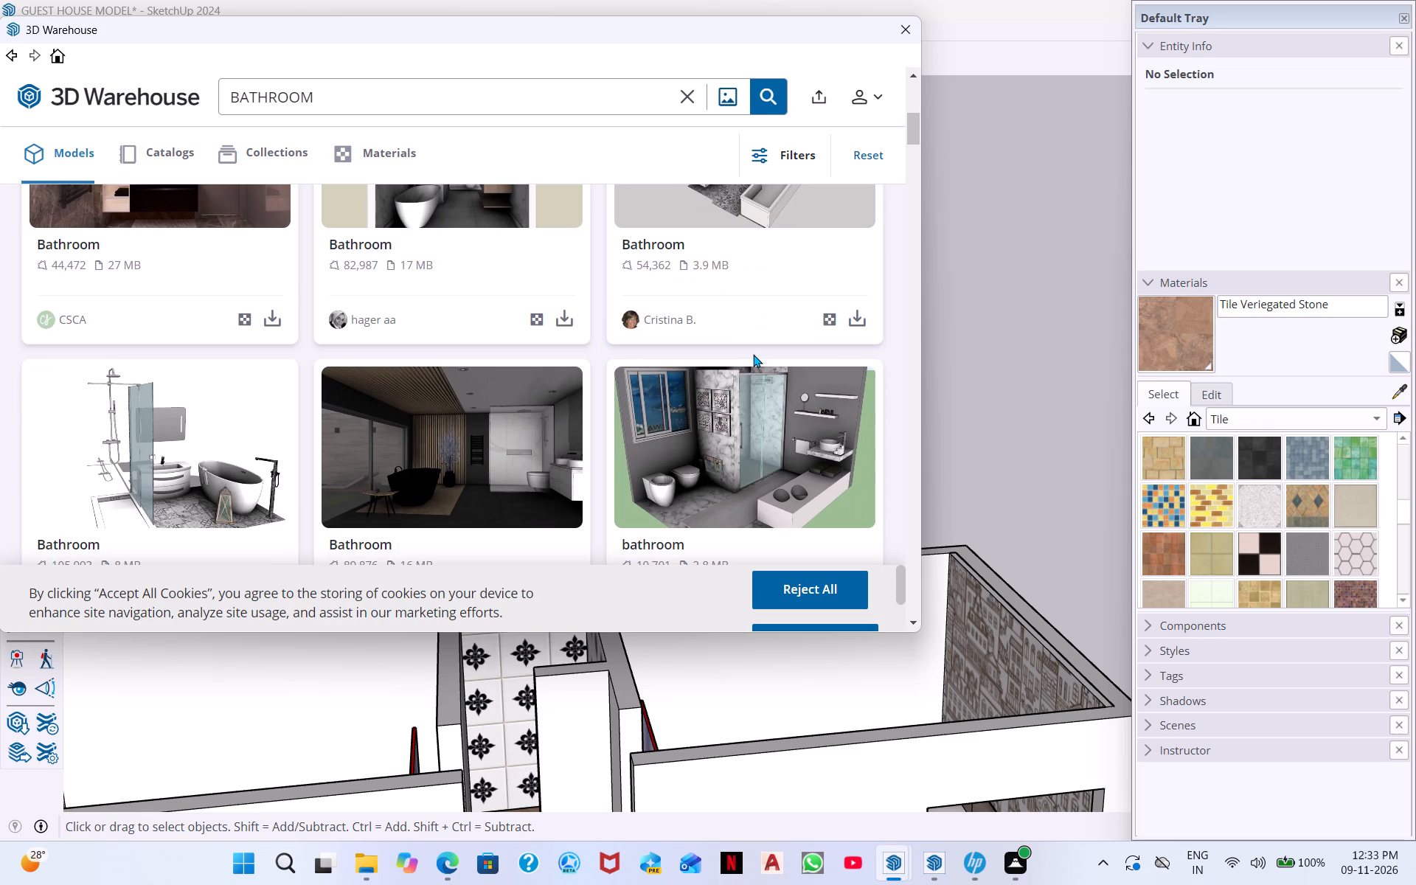
{"action": "scroll", "coordinate": [446, 381], "scroll_direction": "down", "scroll_amount": 1}
{"action": "scroll", "coordinate": [106, 406], "scroll_direction": "down", "scroll_amount": 1}
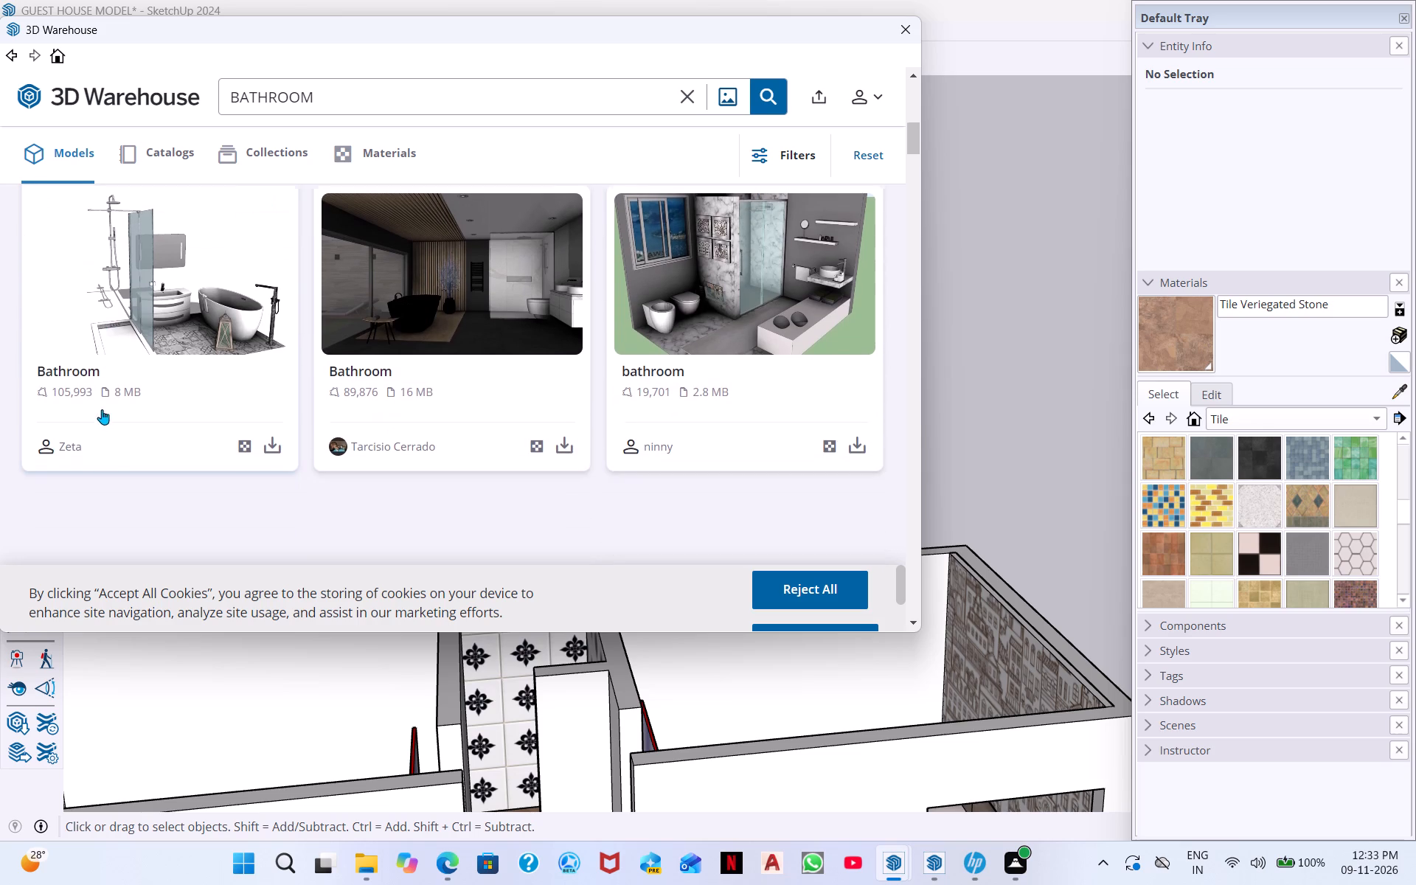
{"action": "scroll", "coordinate": [583, 342], "scroll_direction": "down", "scroll_amount": 3}
{"action": "scroll", "coordinate": [237, 364], "scroll_direction": "down", "scroll_amount": 3}
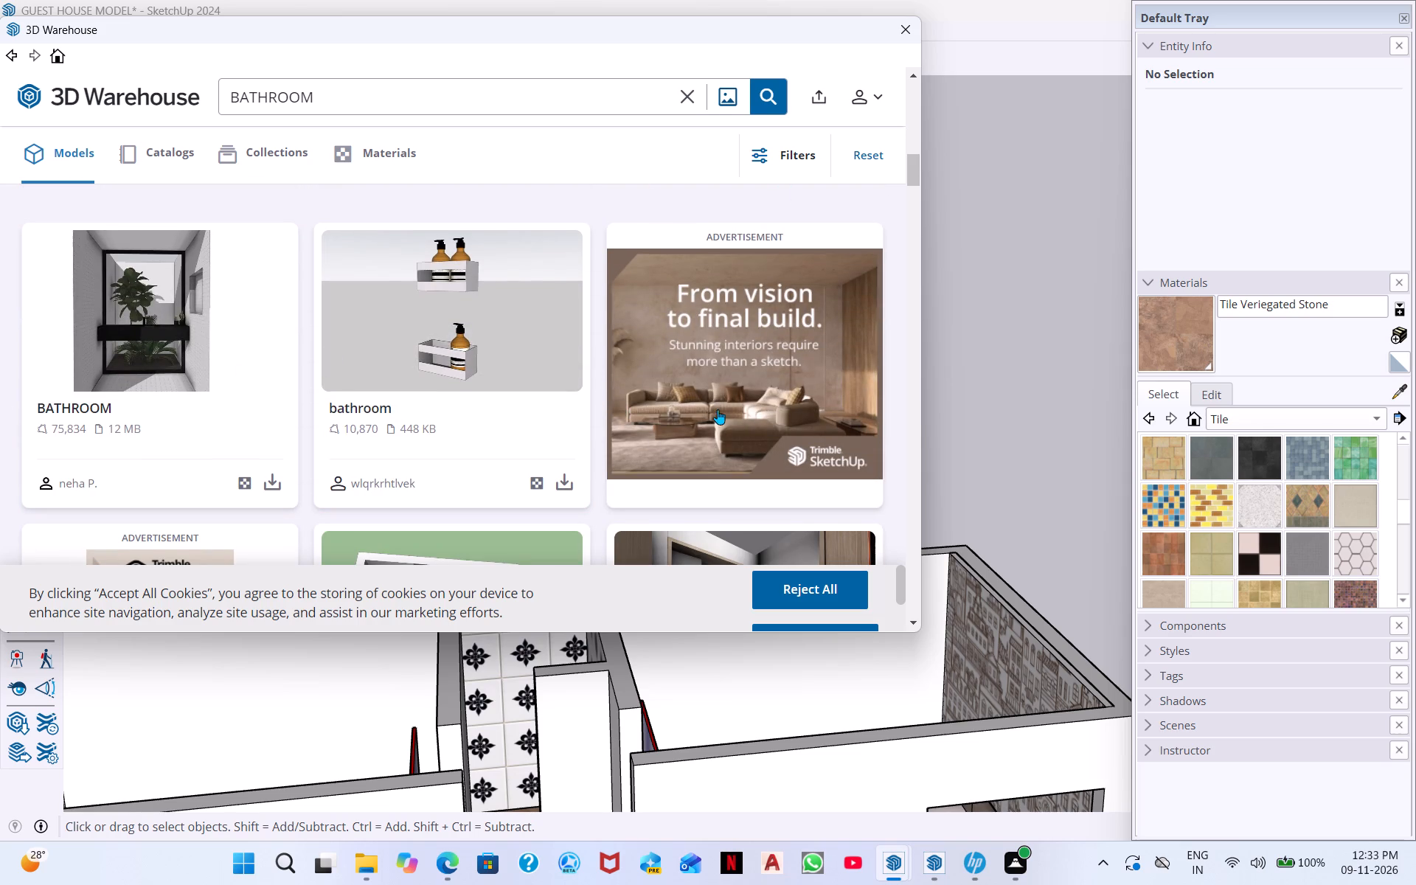
{"action": "scroll", "coordinate": [630, 409], "scroll_direction": "down", "scroll_amount": 3}
{"action": "scroll", "coordinate": [398, 331], "scroll_direction": "up", "scroll_amount": 2}
{"action": "scroll", "coordinate": [400, 324], "scroll_direction": "down", "scroll_amount": 1}
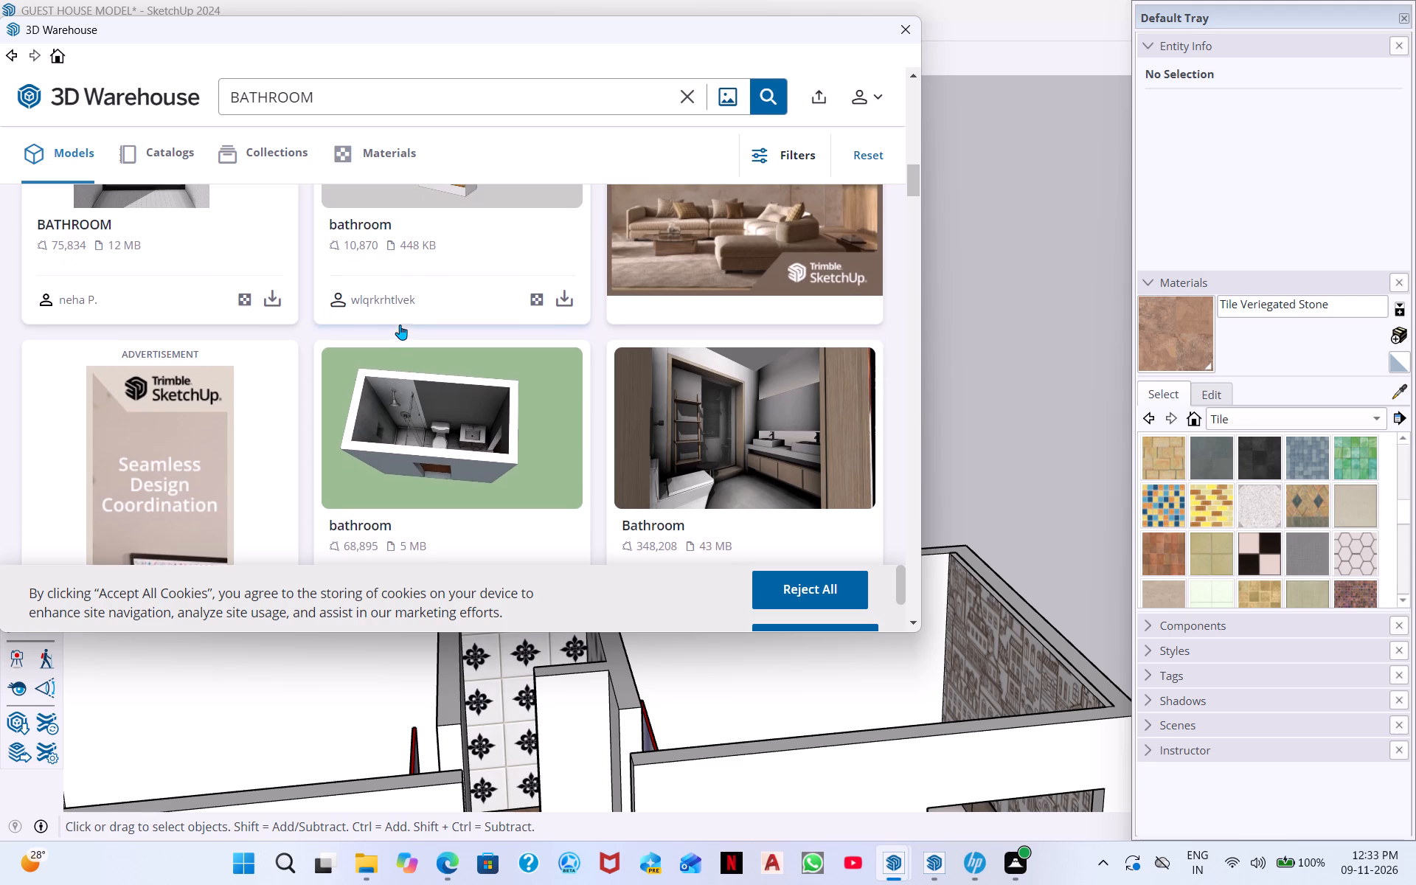
{"action": "scroll", "coordinate": [416, 336], "scroll_direction": "down", "scroll_amount": 3}
{"action": "scroll", "coordinate": [693, 320], "scroll_direction": "down", "scroll_amount": 2}
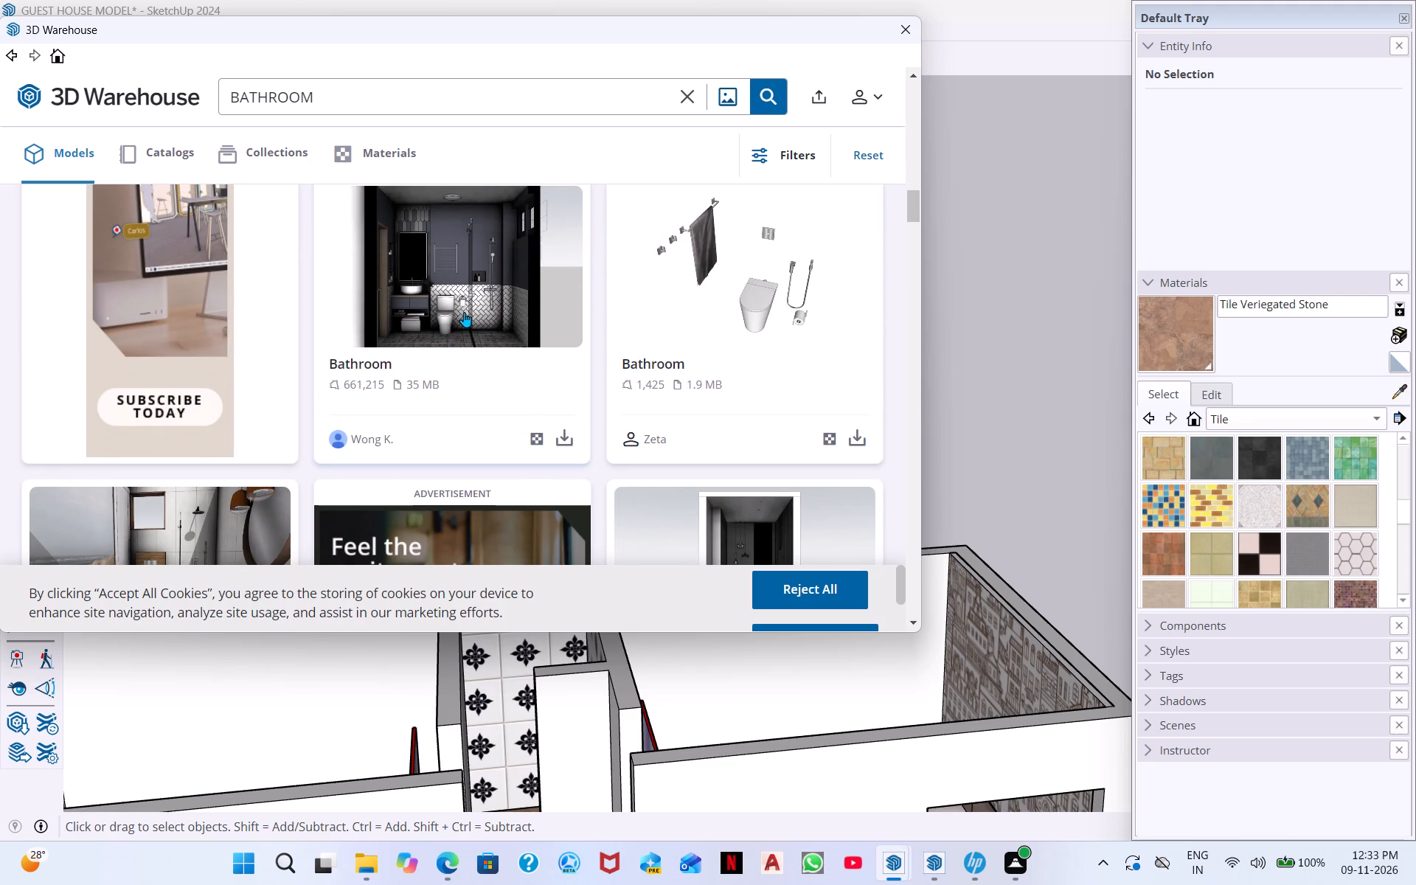
{"action": "scroll", "coordinate": [465, 323], "scroll_direction": "down", "scroll_amount": 2}
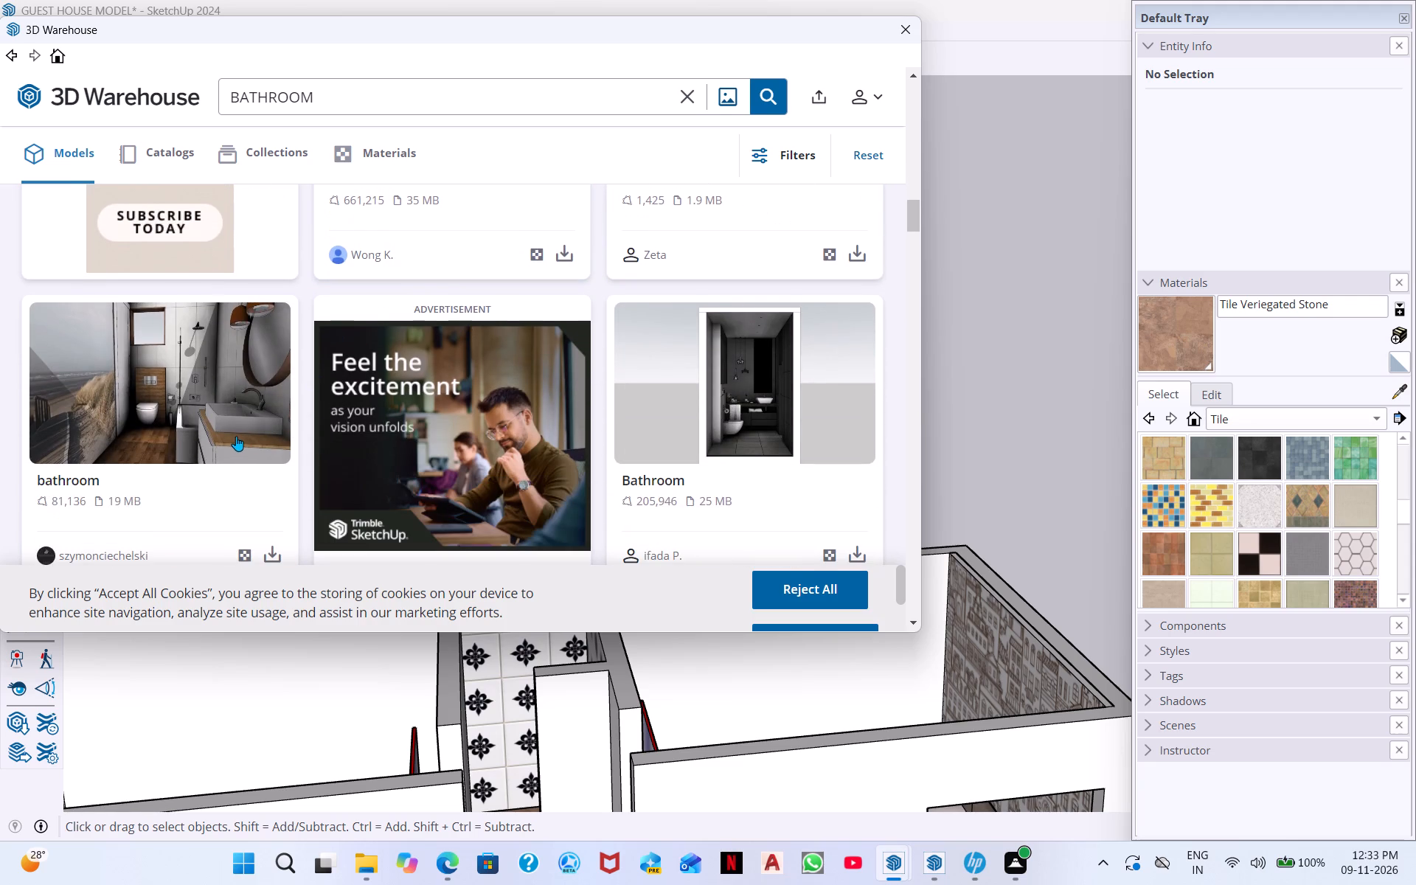
{"action": "scroll", "coordinate": [177, 422], "scroll_direction": "down", "scroll_amount": 3}
{"action": "scroll", "coordinate": [580, 395], "scroll_direction": "down", "scroll_amount": 3}
{"action": "scroll", "coordinate": [505, 410], "scroll_direction": "down", "scroll_amount": 2}
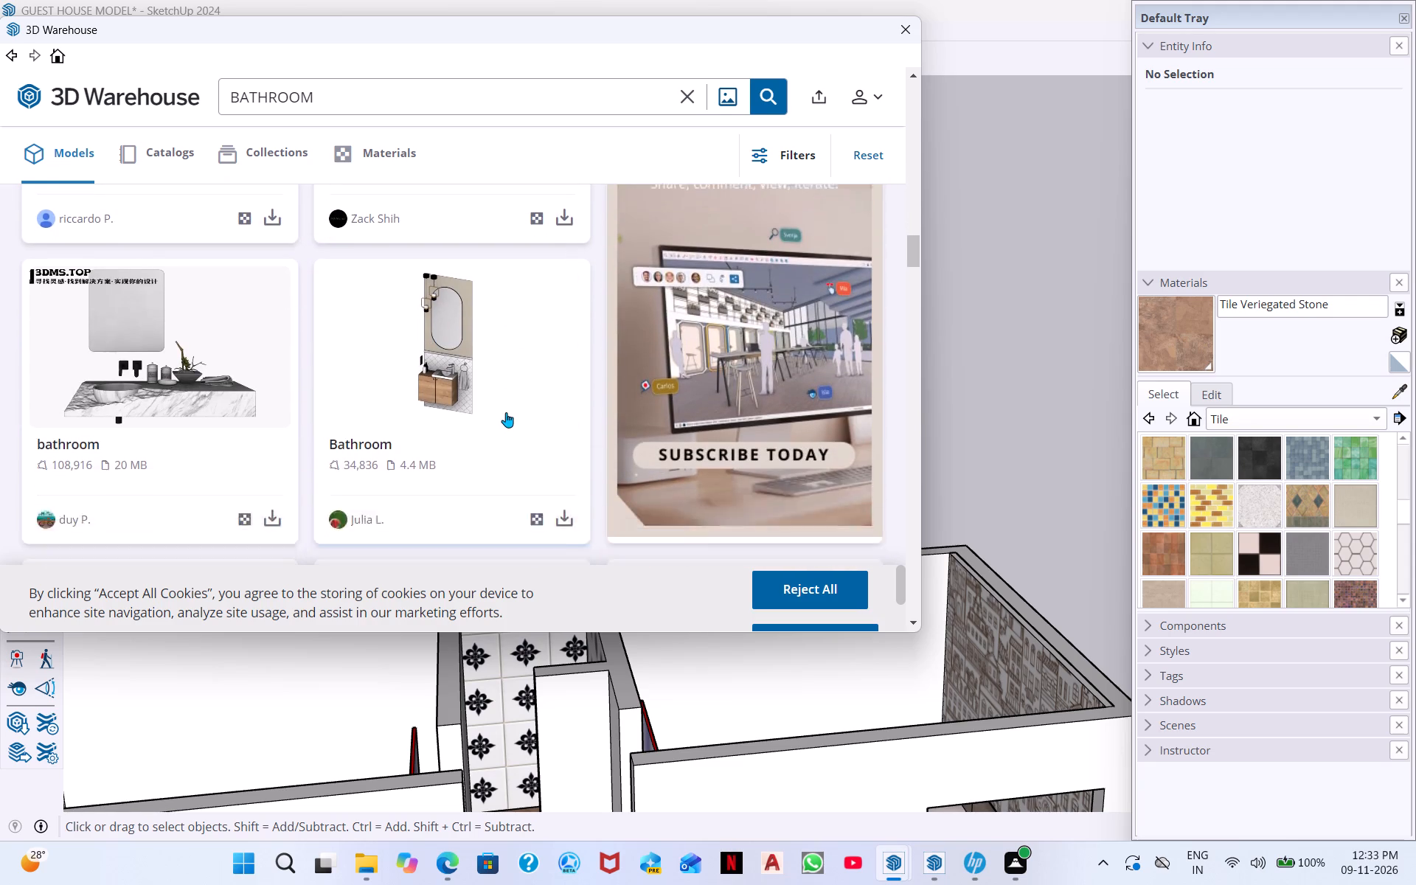
{"action": "scroll", "coordinate": [501, 392], "scroll_direction": "up", "scroll_amount": 1}
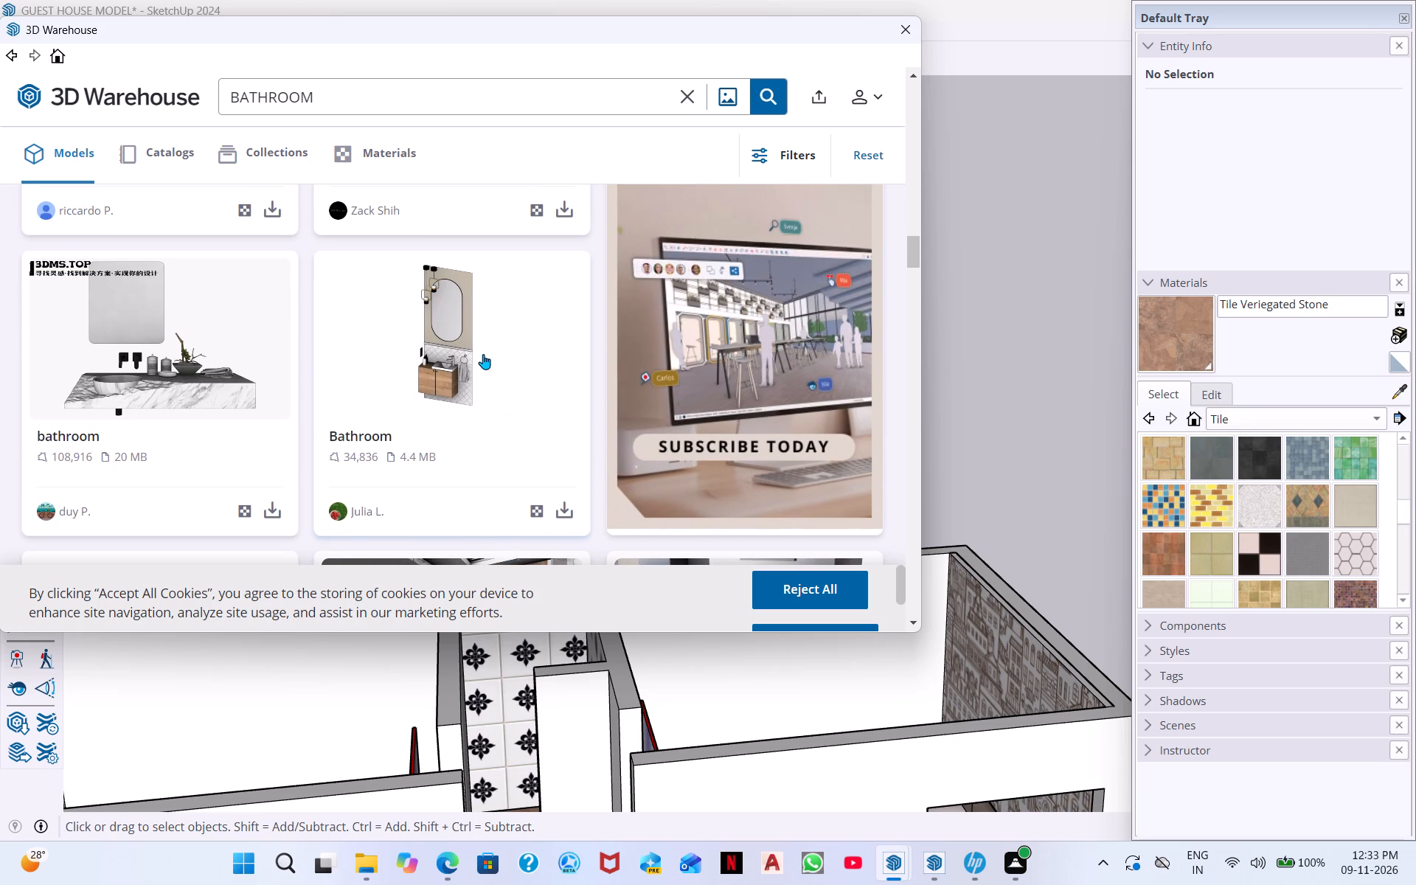
{"action": "scroll", "coordinate": [483, 354], "scroll_direction": "down", "scroll_amount": 1}
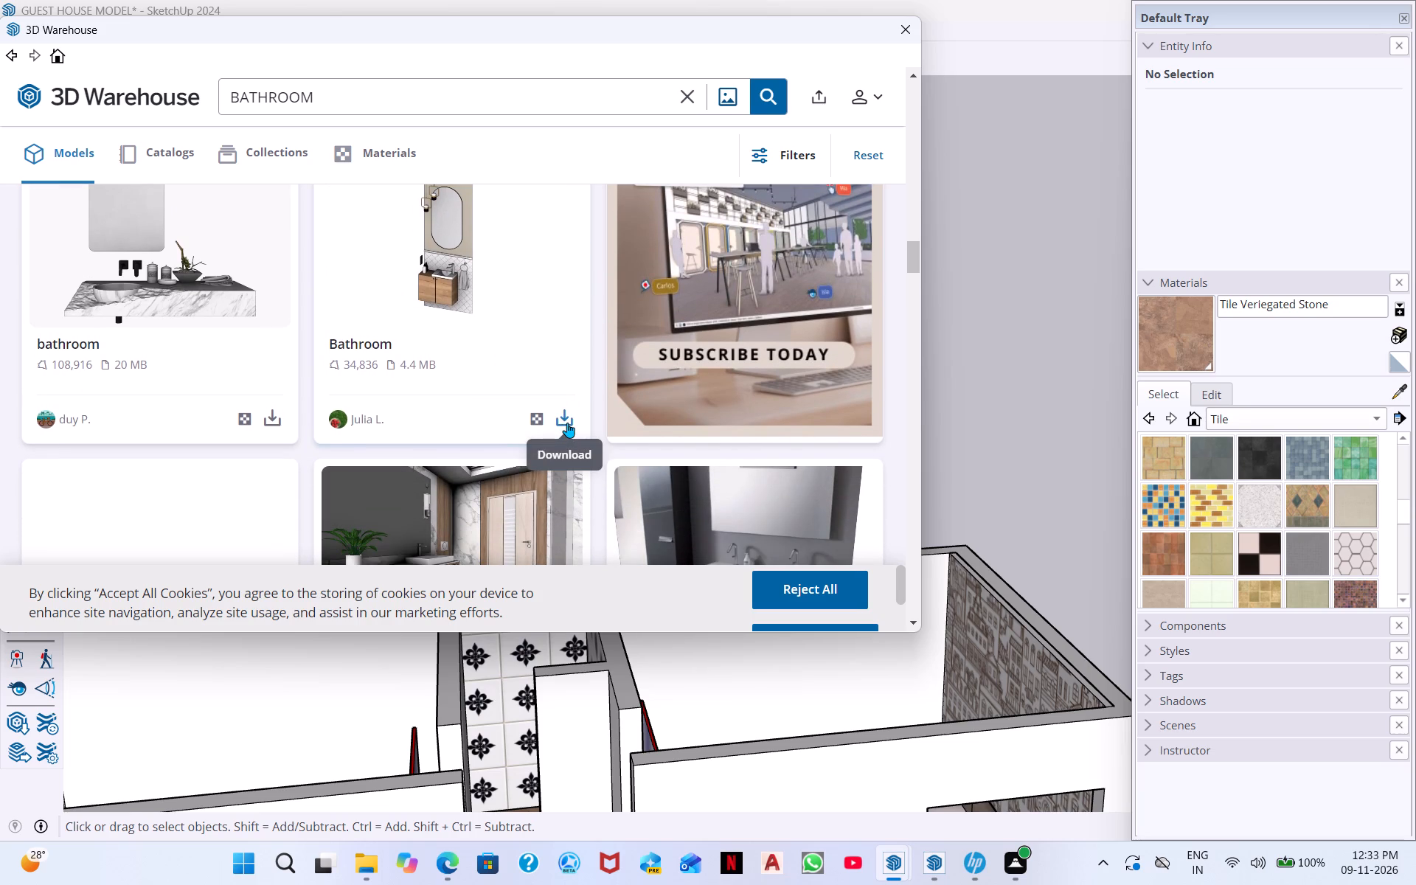
Load the 4.4 MB Bathroom model with wooden vanity and oval mirror directly into the model and place it above the house walls.
{"action": "left_click", "coordinate": [565, 425]}
{"action": "left_click", "coordinate": [390, 361]}
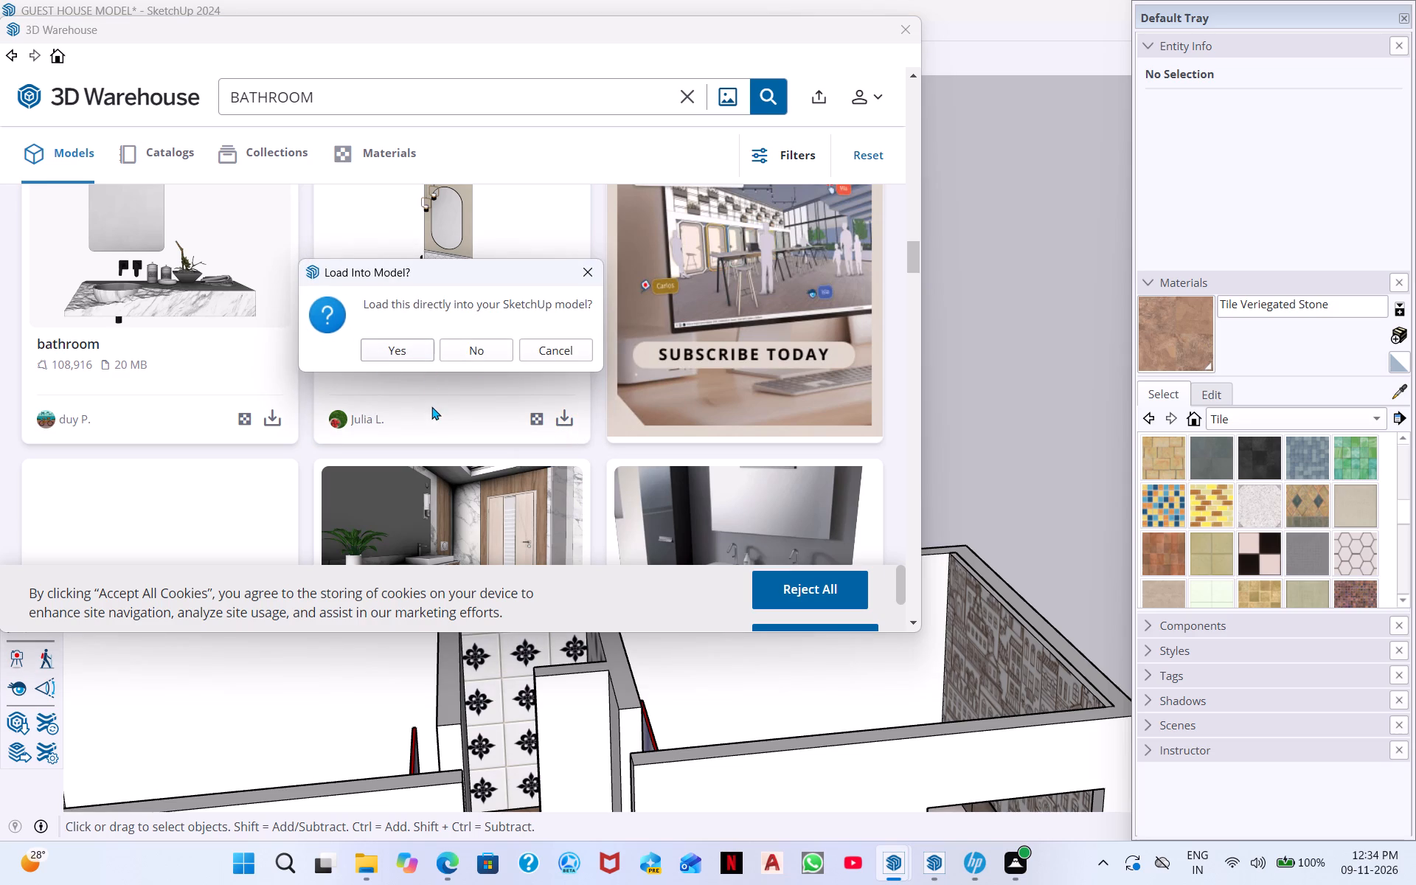
{"action": "left_click", "coordinate": [411, 355]}
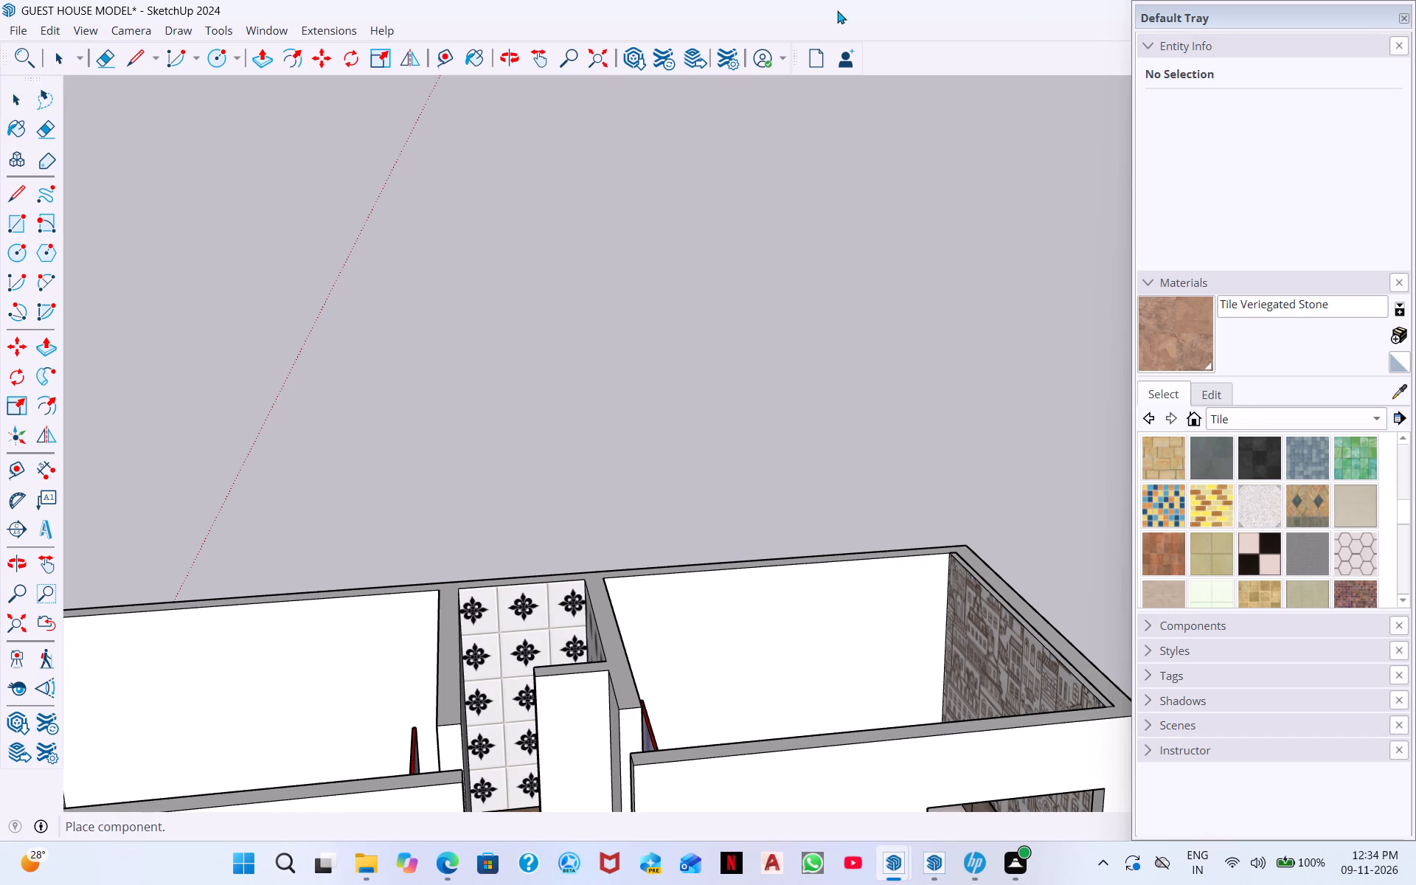
{"action": "scroll", "coordinate": [675, 589], "scroll_direction": "down", "scroll_amount": 1}
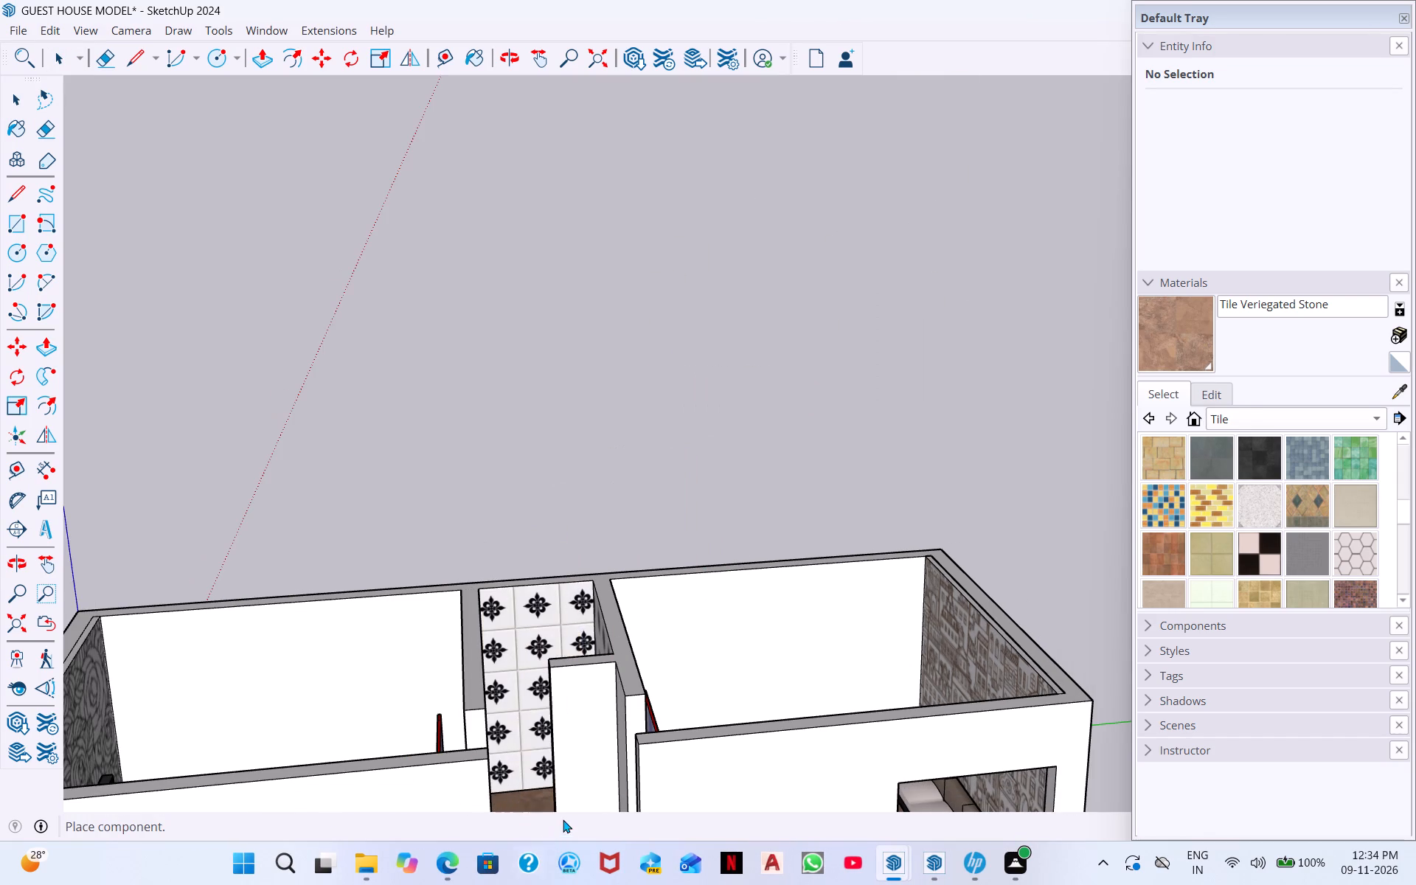
{"action": "middle_click_drag", "start_coordinate": [576, 782], "coordinate": [581, 596]}
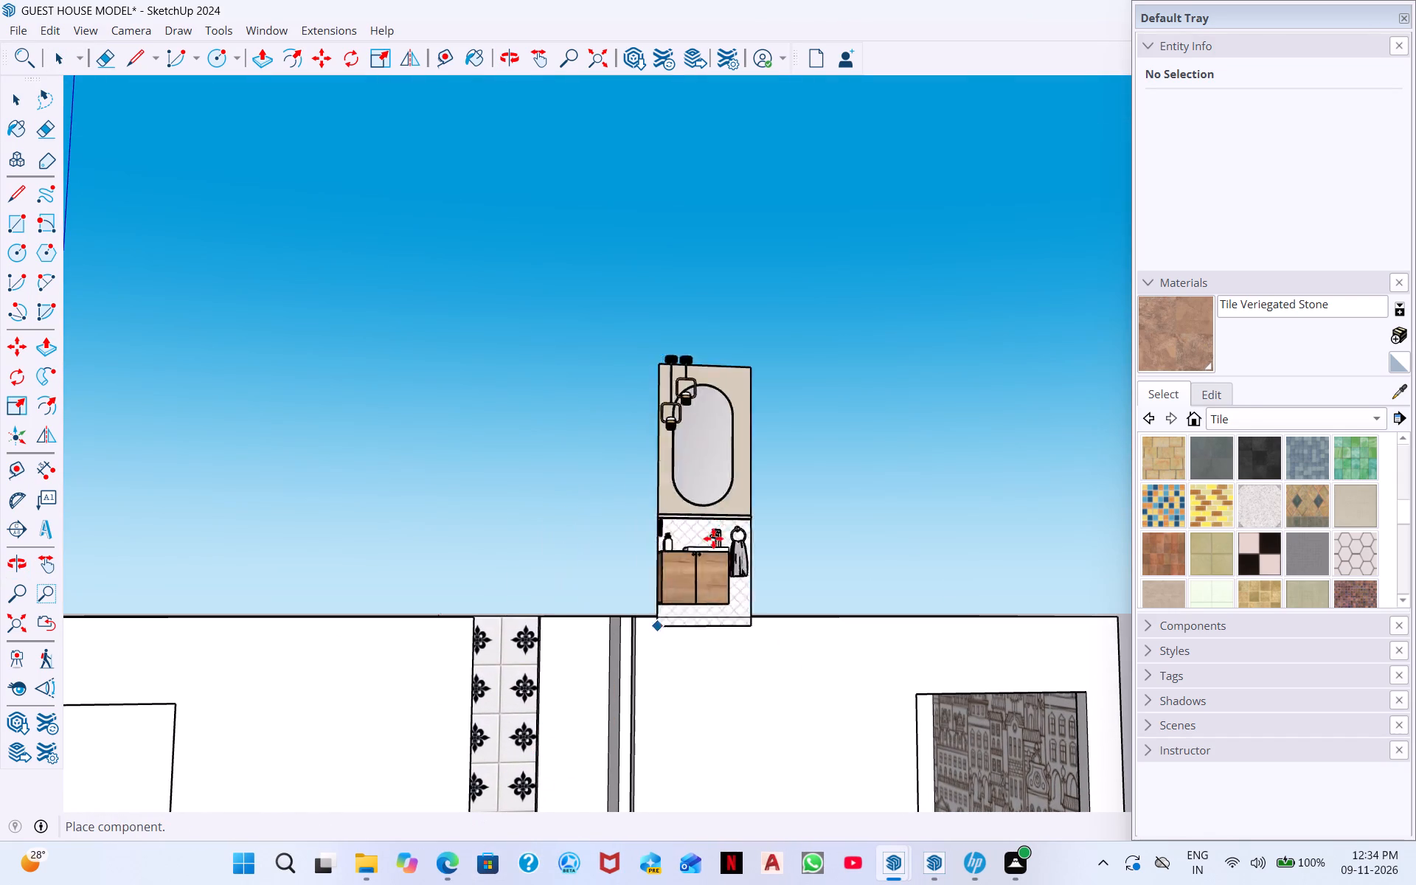
{"action": "left_click", "coordinate": [600, 530]}
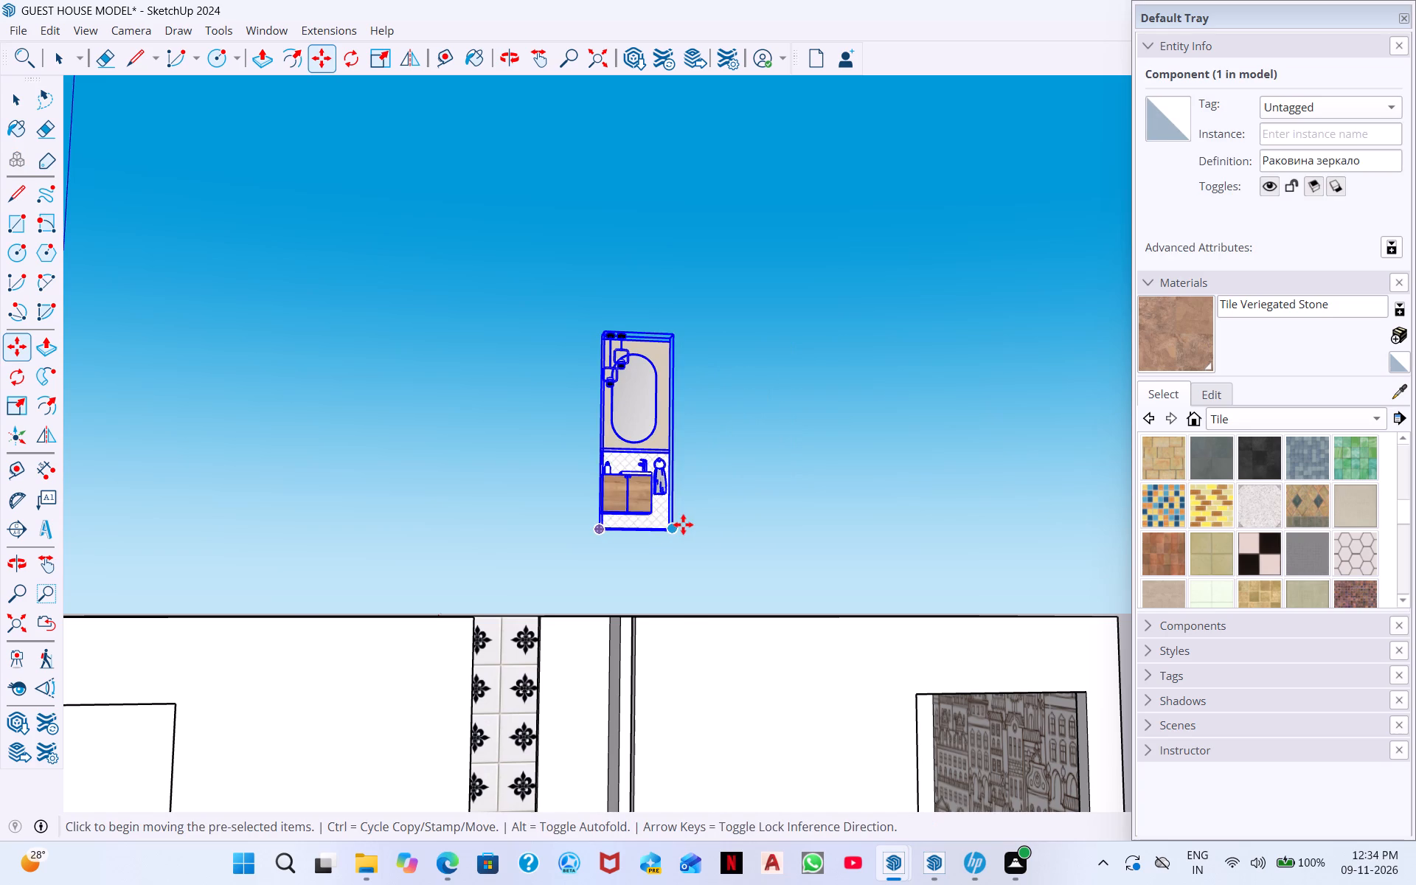
Move the vanity unit by its top back corner down beside the tiled bathroom, where the short partition meets the adjoining wall.
{"action": "scroll", "coordinate": [678, 524], "scroll_direction": "up", "scroll_amount": 10}
{"action": "middle_click_drag", "start_coordinate": [680, 523], "coordinate": [730, 746]}
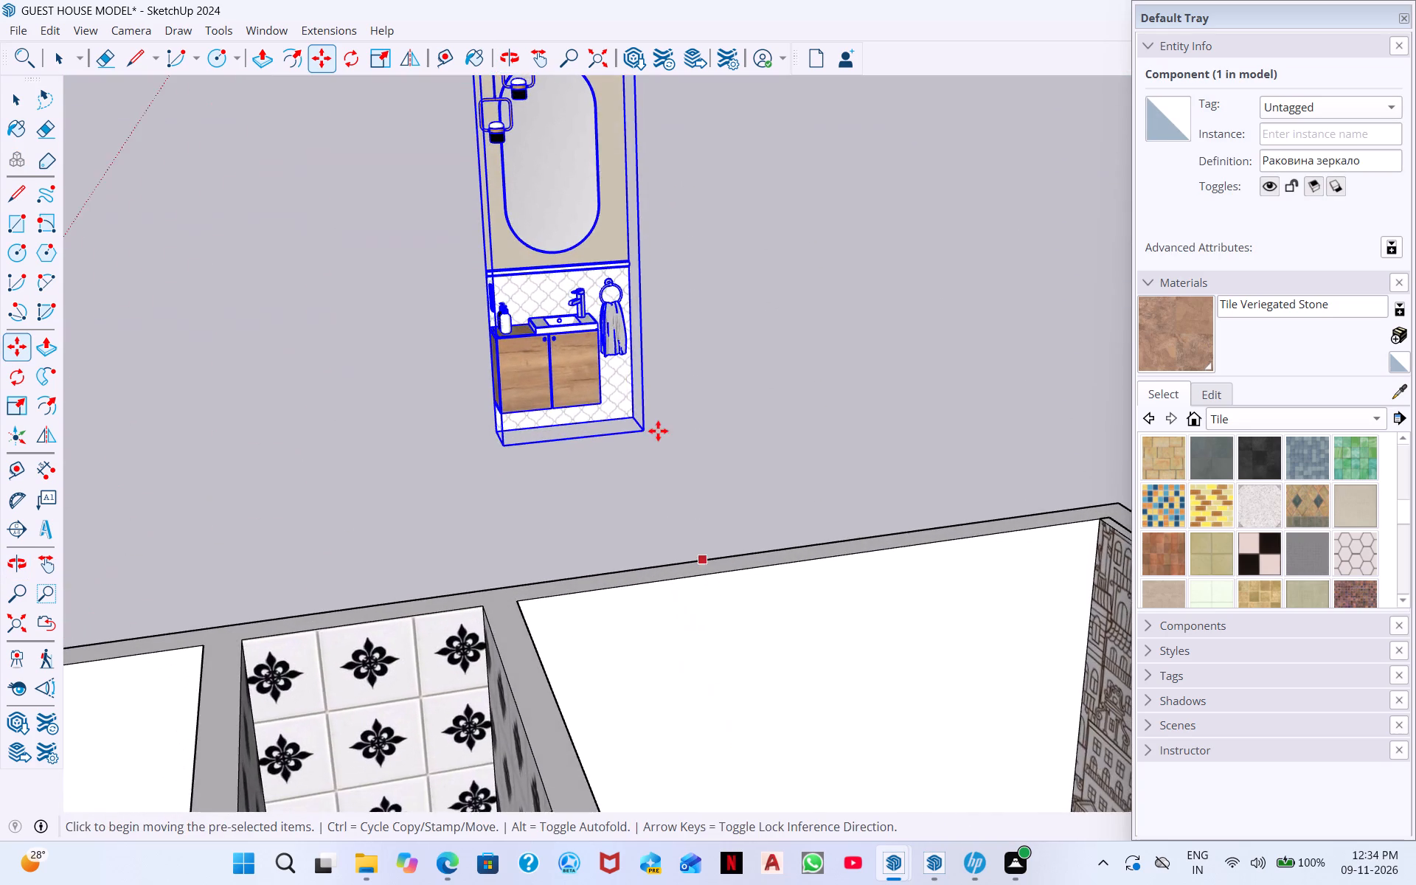
{"action": "scroll", "coordinate": [656, 426], "scroll_direction": "down", "scroll_amount": 6}
{"action": "scroll", "coordinate": [634, 131], "scroll_direction": "up", "scroll_amount": 8}
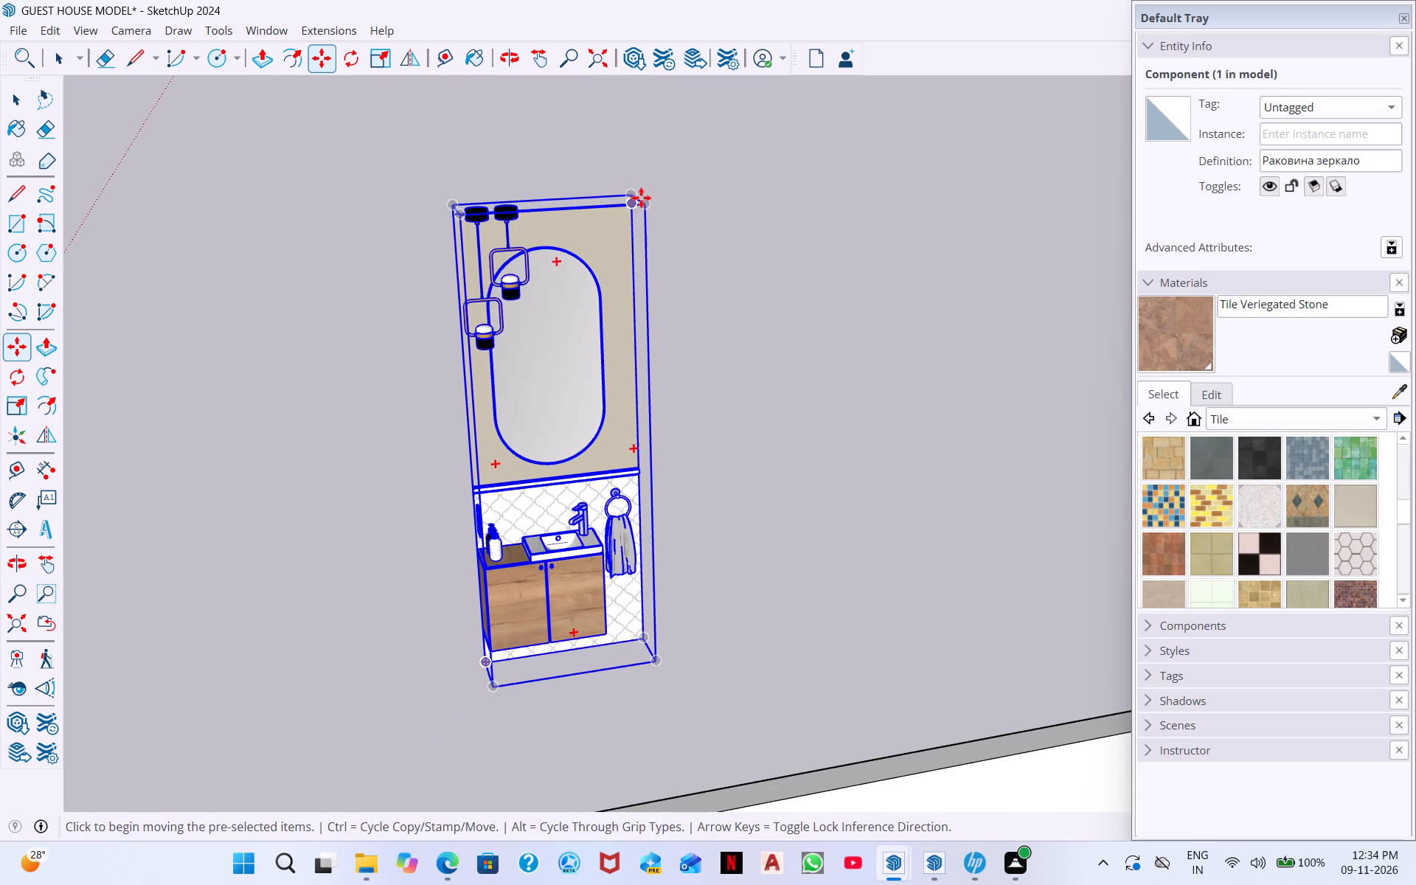
{"action": "left_click", "coordinate": [631, 191]}
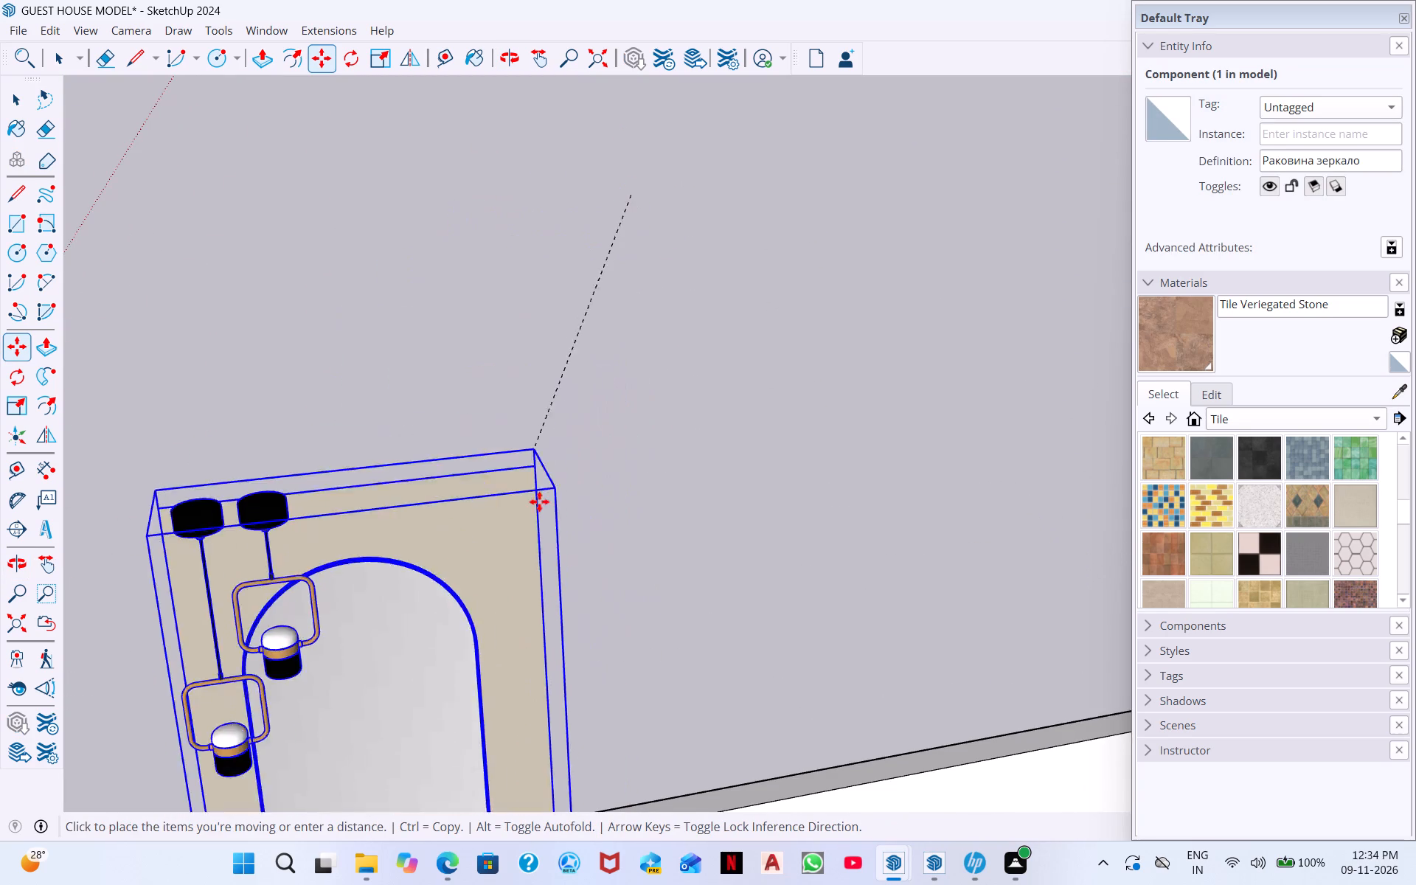
{"action": "scroll", "coordinate": [561, 513], "scroll_direction": "down", "scroll_amount": 3}
{"action": "scroll", "coordinate": [603, 186], "scroll_direction": "down", "scroll_amount": 9}
{"action": "scroll", "coordinate": [503, 565], "scroll_direction": "down", "scroll_amount": 1}
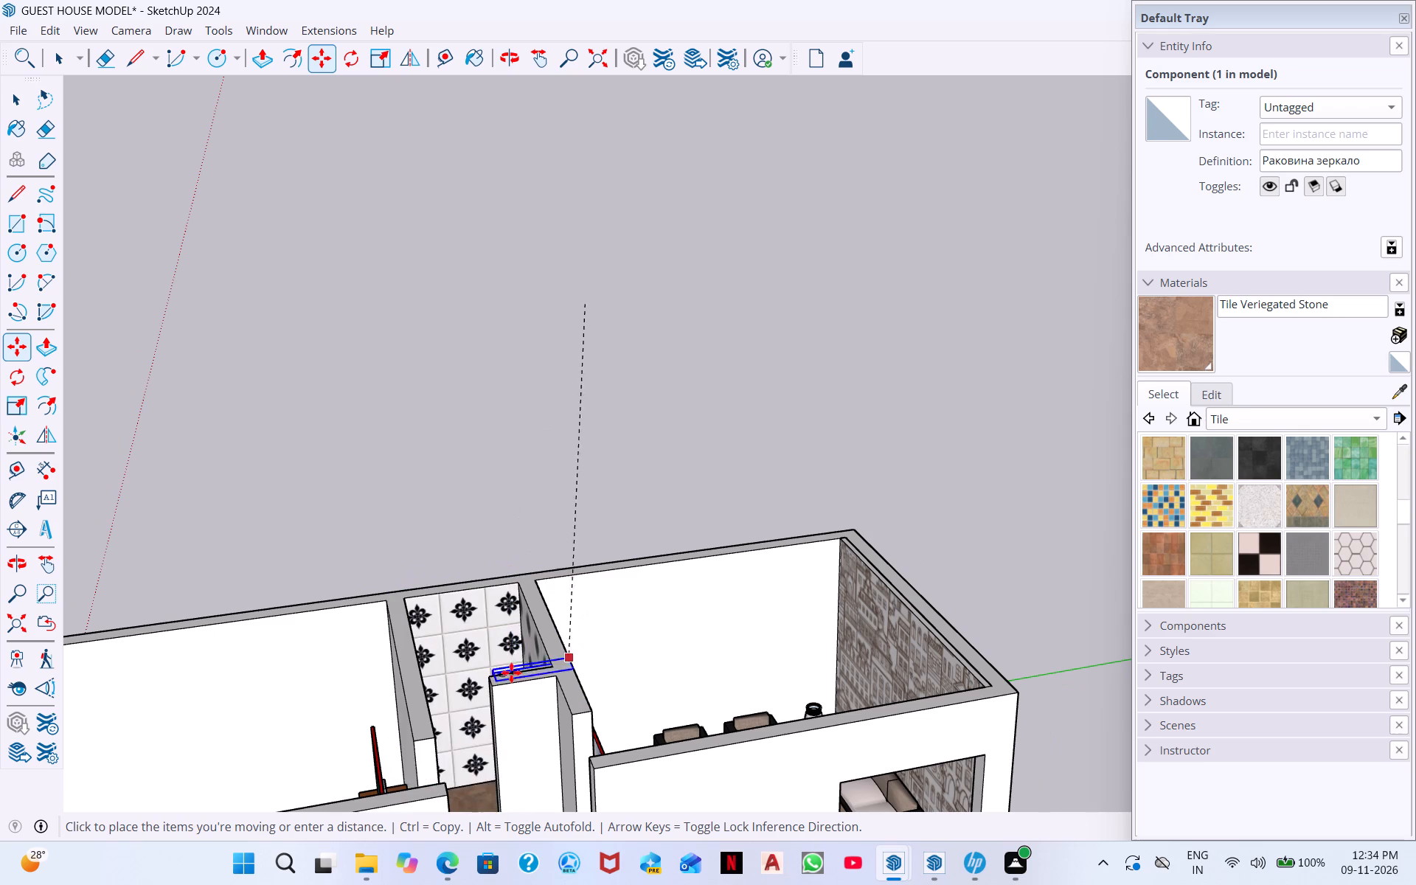
{"action": "scroll", "coordinate": [554, 678], "scroll_direction": "up", "scroll_amount": 5}
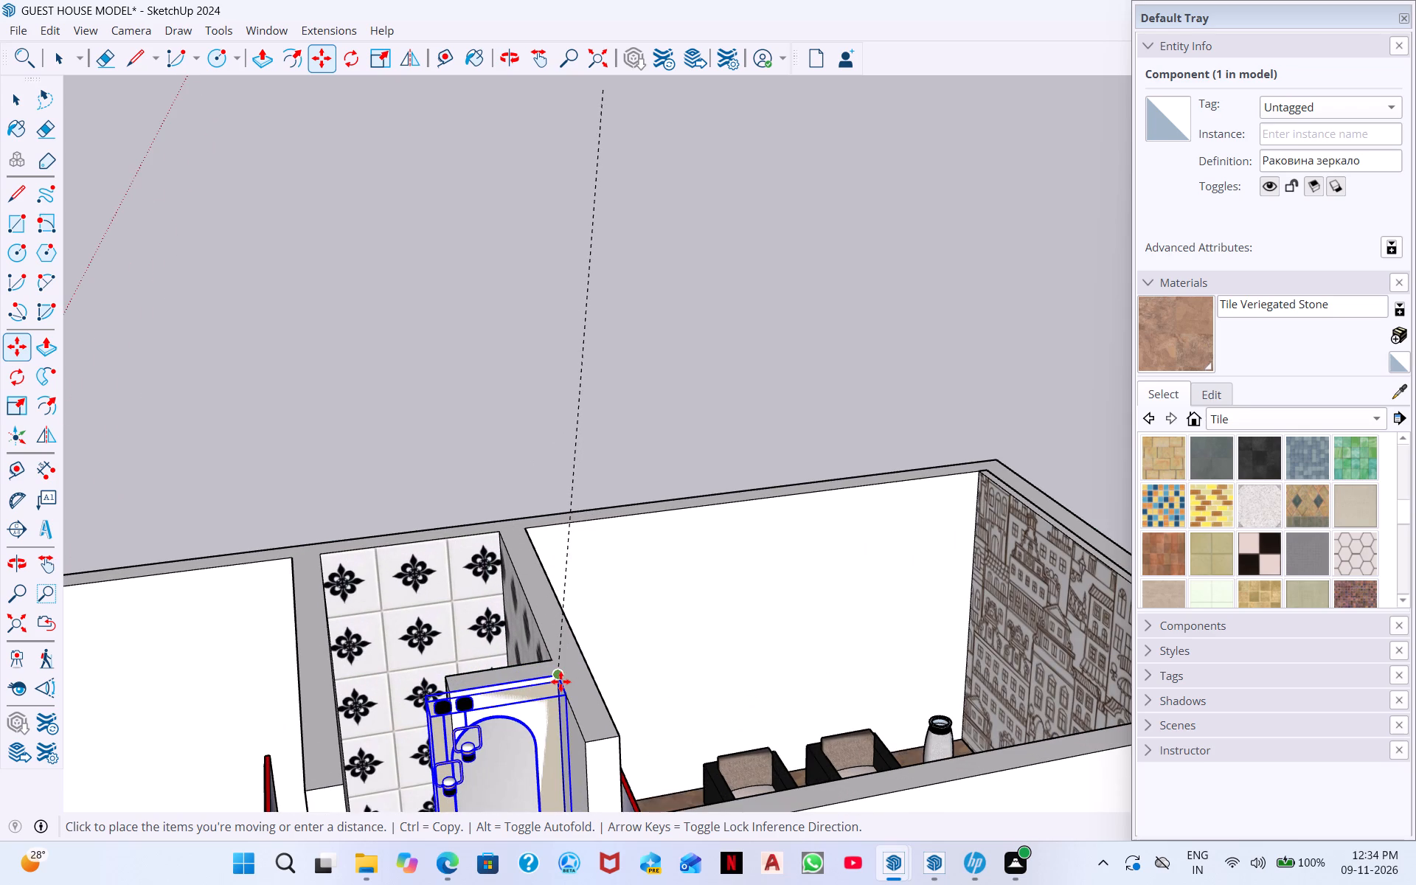
{"action": "left_click", "coordinate": [569, 676]}
Move the vanity unit's top back corner onto the exact top corner between the short partition and the adjoining wall.
{"action": "scroll", "coordinate": [559, 678], "scroll_direction": "up", "scroll_amount": 8}
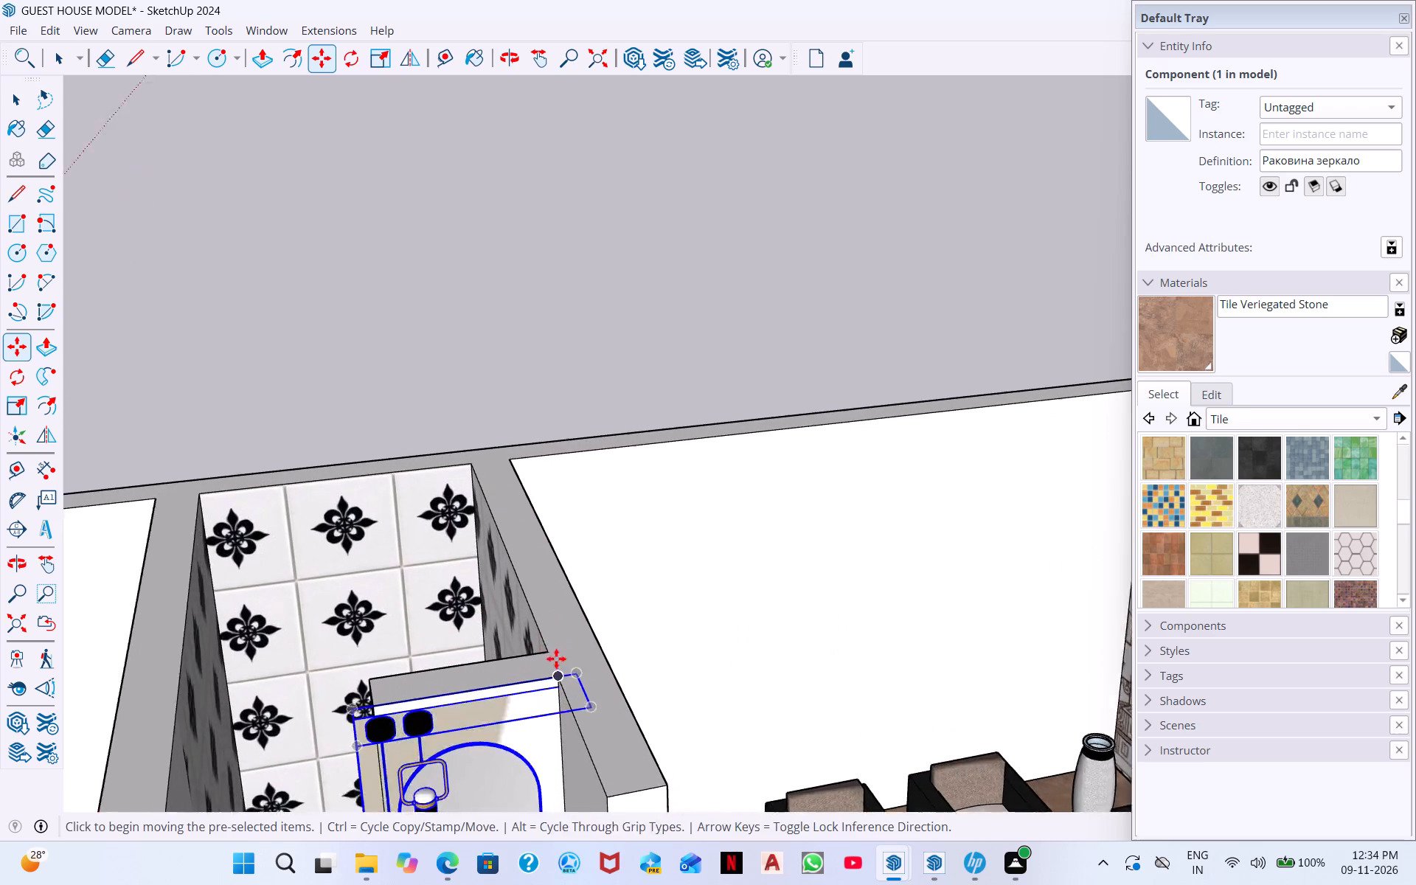
{"action": "scroll", "coordinate": [556, 659], "scroll_direction": "up", "scroll_amount": 3}
{"action": "scroll", "coordinate": [501, 688], "scroll_direction": "down", "scroll_amount": 8}
{"action": "middle_click_drag", "start_coordinate": [457, 785], "coordinate": [431, 519]}
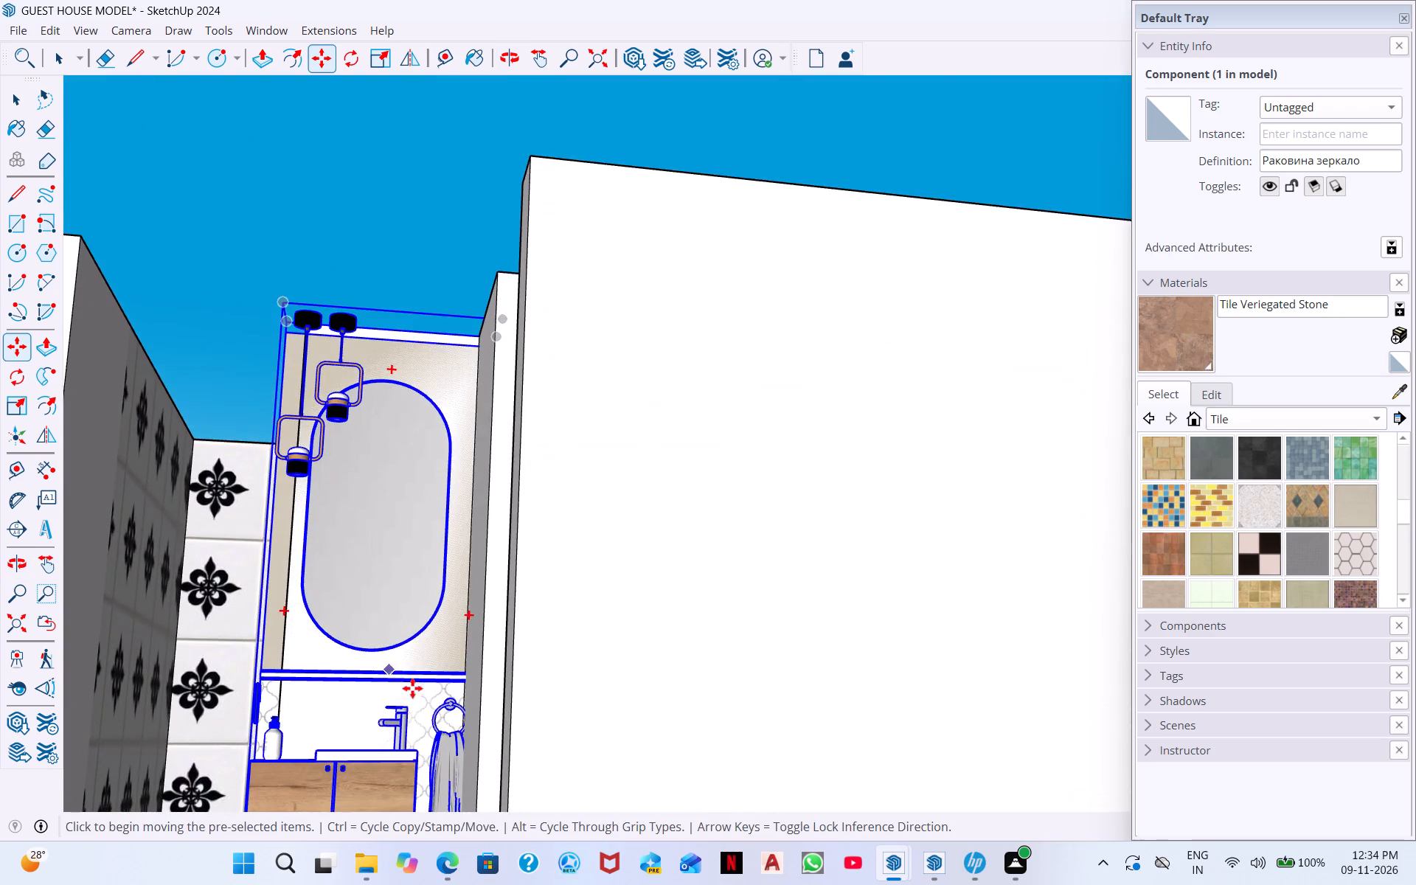
{"action": "scroll", "coordinate": [424, 676], "scroll_direction": "down", "scroll_amount": 6}
{"action": "scroll", "coordinate": [377, 642], "scroll_direction": "up", "scroll_amount": 3}
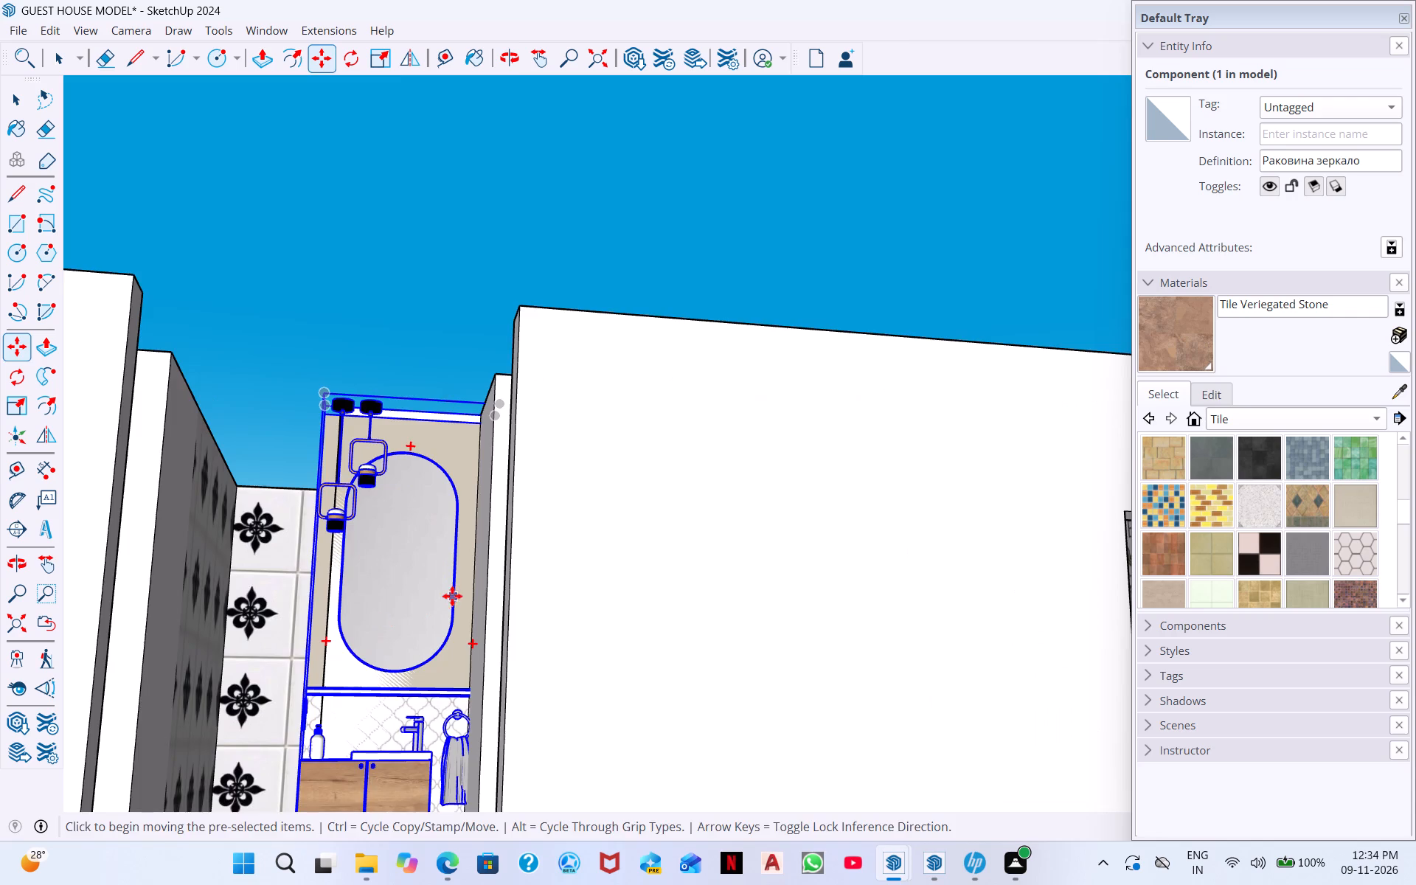
{"action": "middle_click_drag", "start_coordinate": [452, 596], "coordinate": [288, 805]}
{"action": "scroll", "coordinate": [449, 424], "scroll_direction": "up", "scroll_amount": 7}
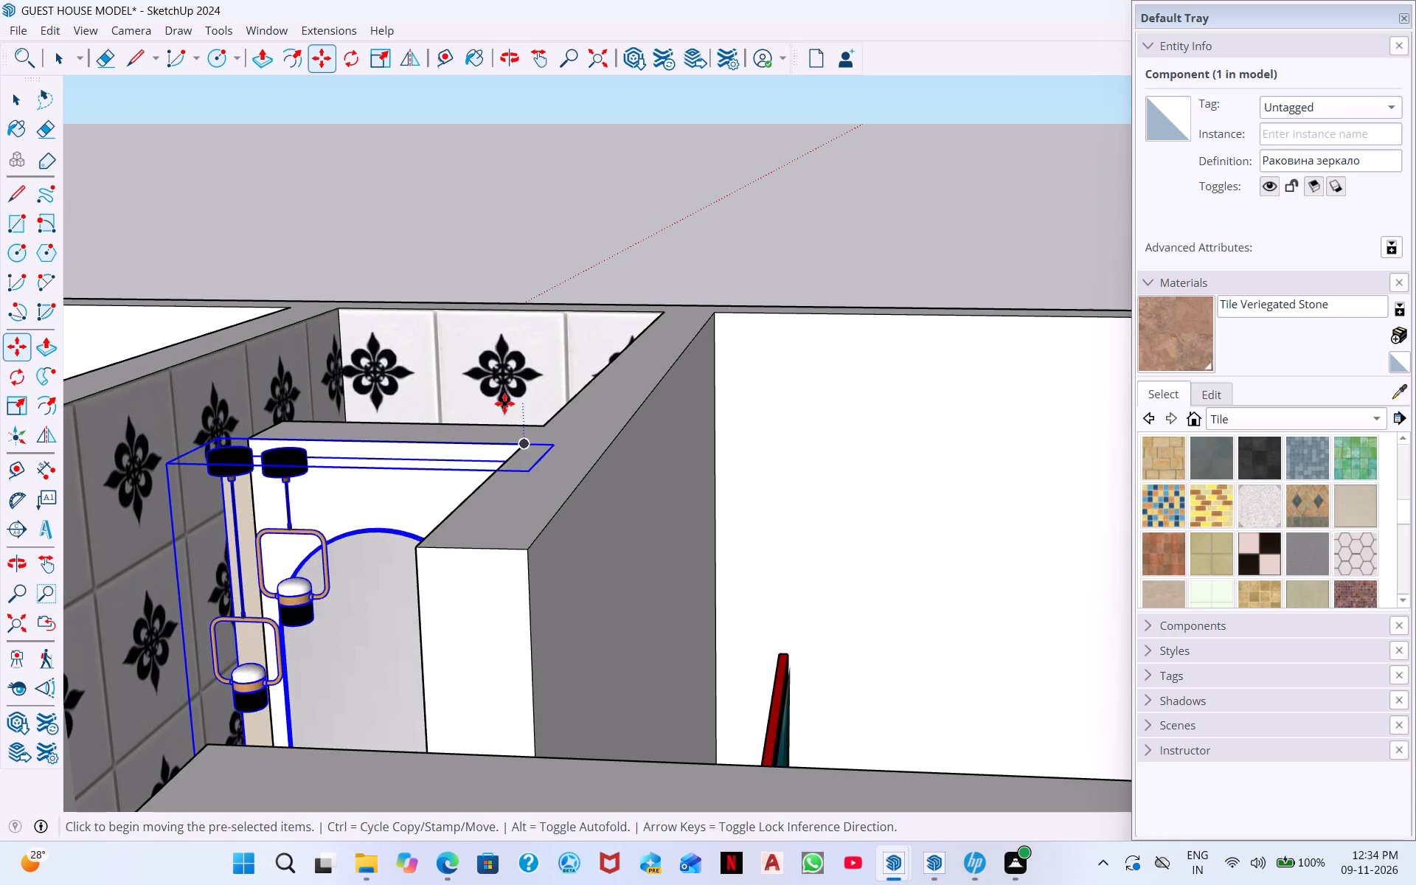
{"action": "left_click", "coordinate": [553, 444]}
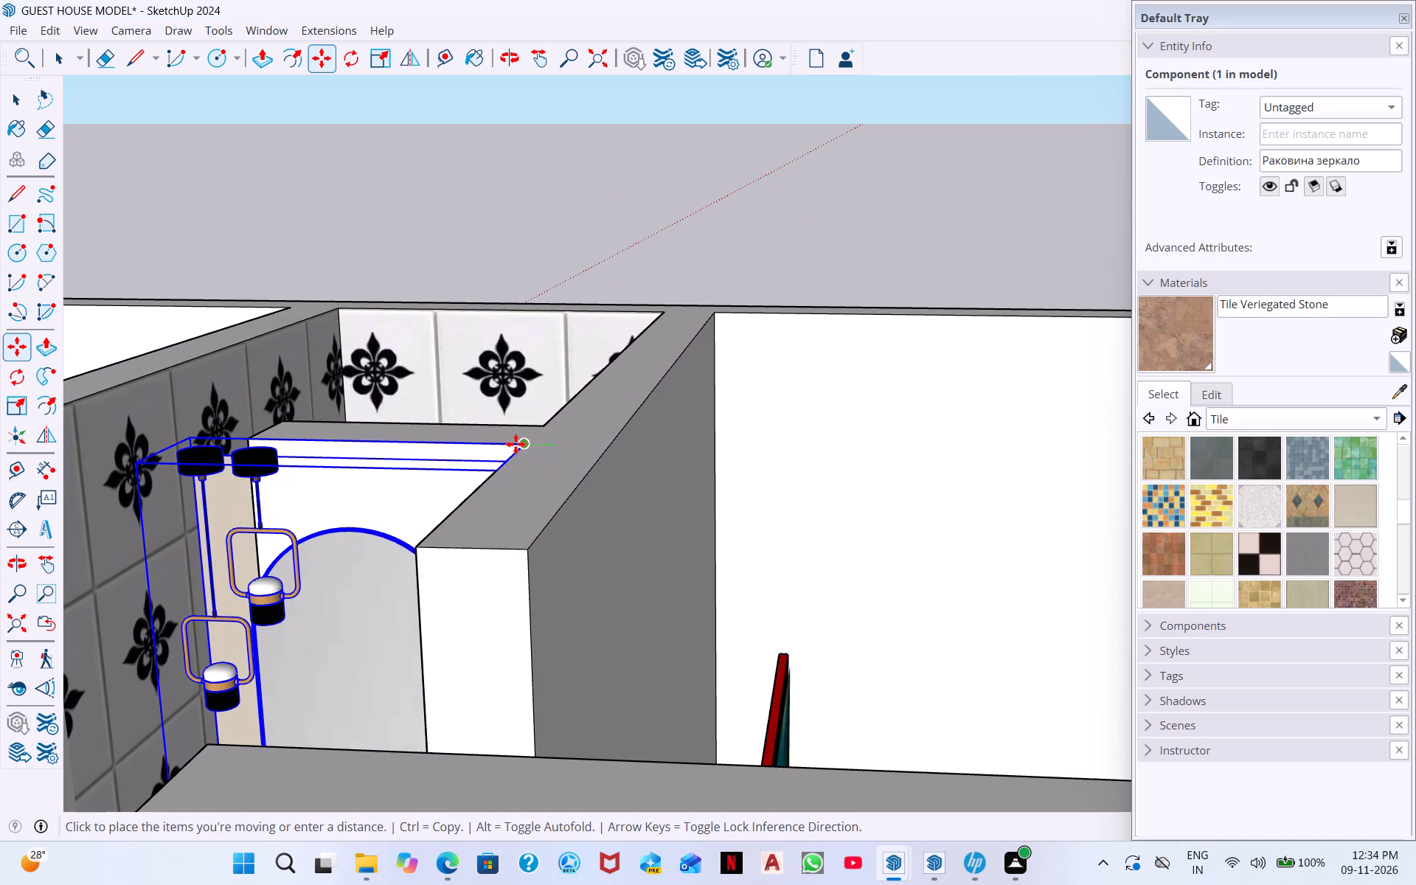
{"action": "left_click", "coordinate": [515, 444]}
Examine from several angles how the vanity unit and its top corner fit against the partition and adjoining wall.
{"action": "scroll", "coordinate": [352, 471], "scroll_direction": "down", "scroll_amount": 4}
{"action": "middle_click_drag", "start_coordinate": [336, 490], "coordinate": [466, 347]}
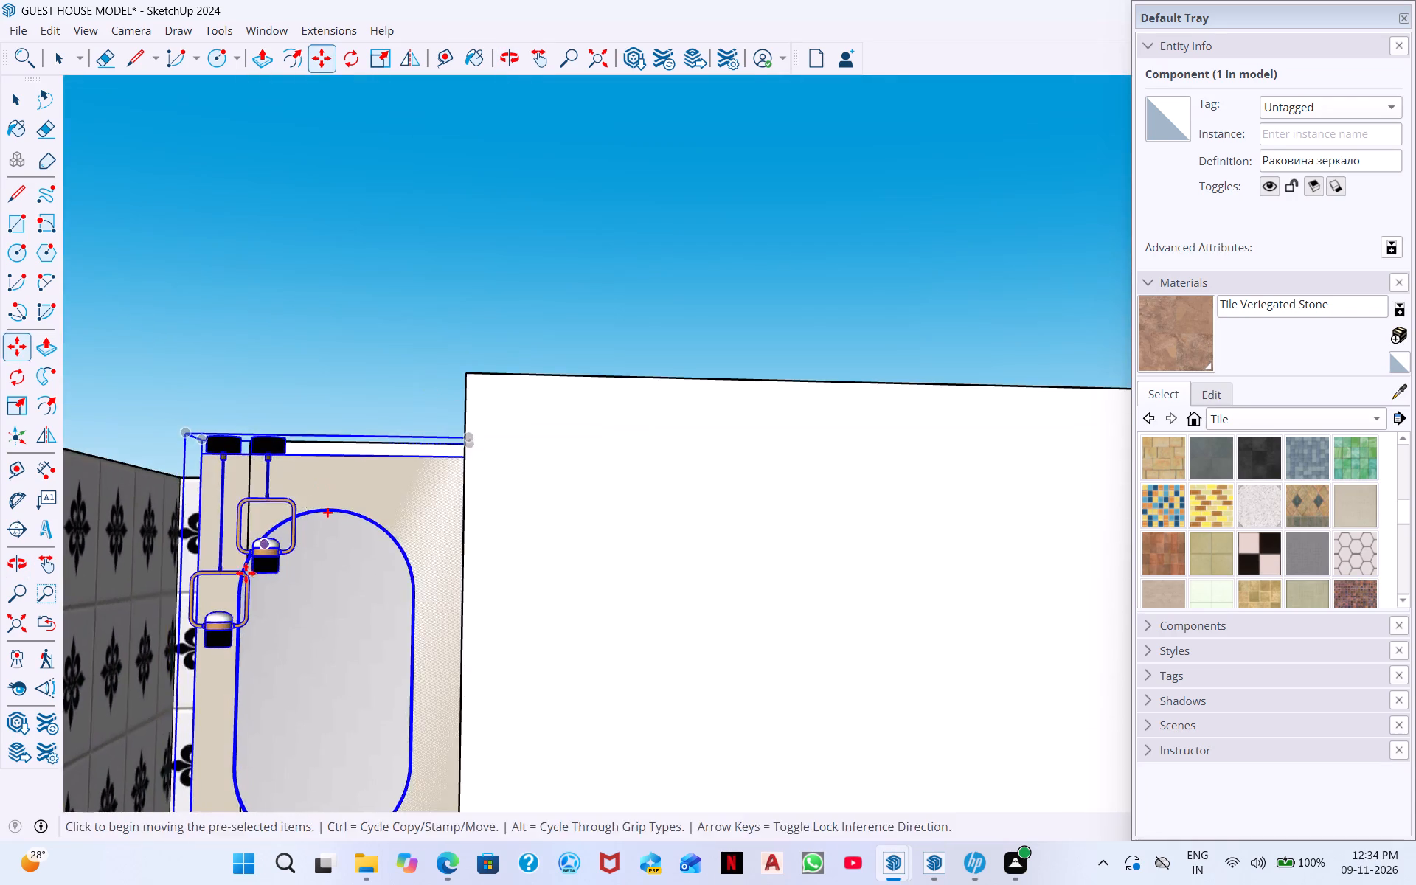
{"action": "middle_click_drag", "start_coordinate": [246, 575], "coordinate": [451, 502]}
{"action": "scroll", "coordinate": [436, 561], "scroll_direction": "down", "scroll_amount": 10}
{"action": "scroll", "coordinate": [616, 496], "scroll_direction": "down", "scroll_amount": 2}
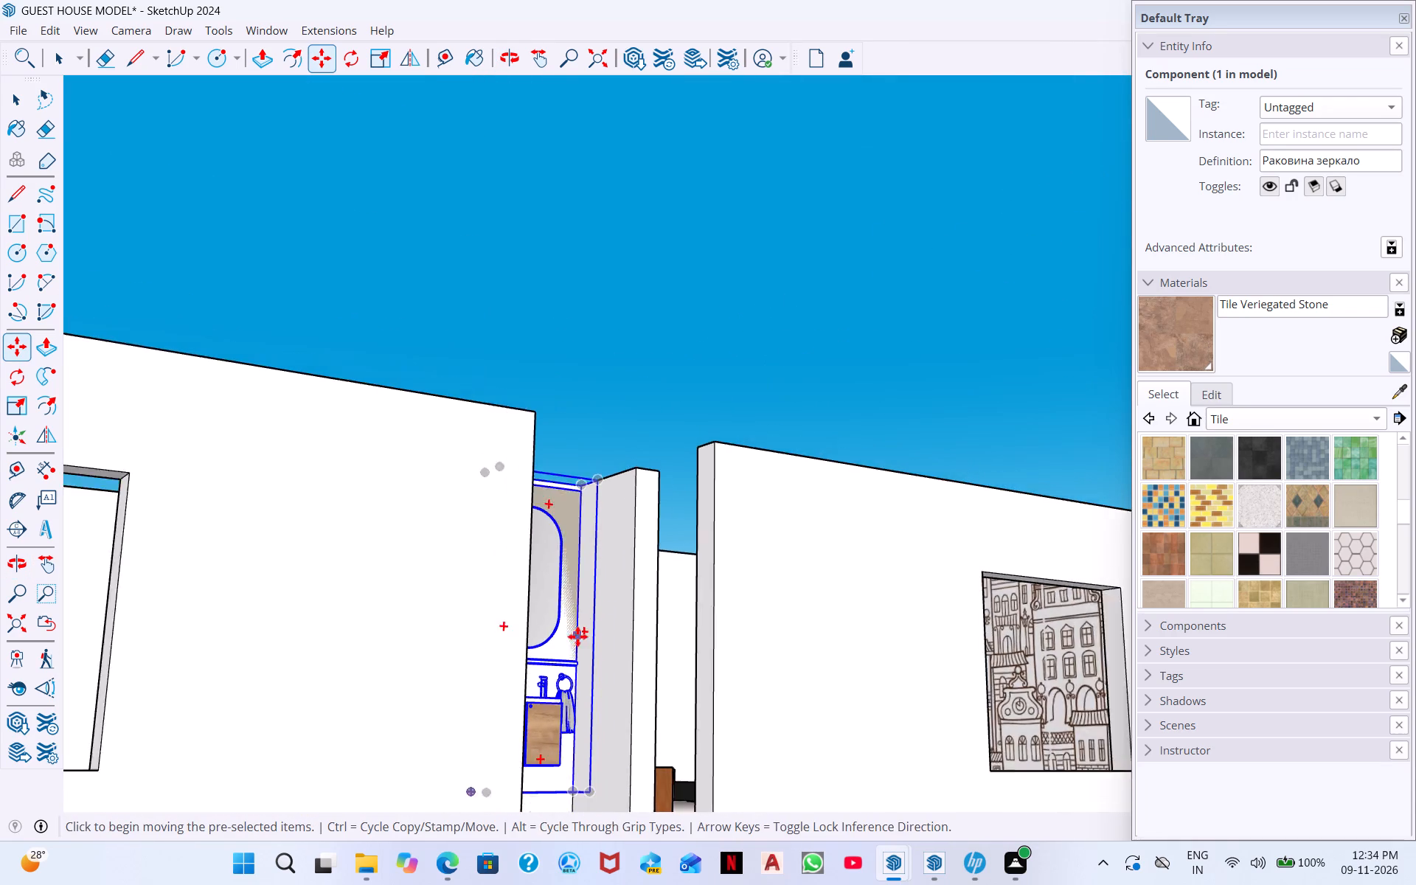
{"action": "scroll", "coordinate": [577, 636], "scroll_direction": "down", "scroll_amount": 2}
{"action": "middle_click_drag", "start_coordinate": [586, 700], "coordinate": [518, 829]}
{"action": "middle_click_drag", "start_coordinate": [535, 721], "coordinate": [501, 655]}
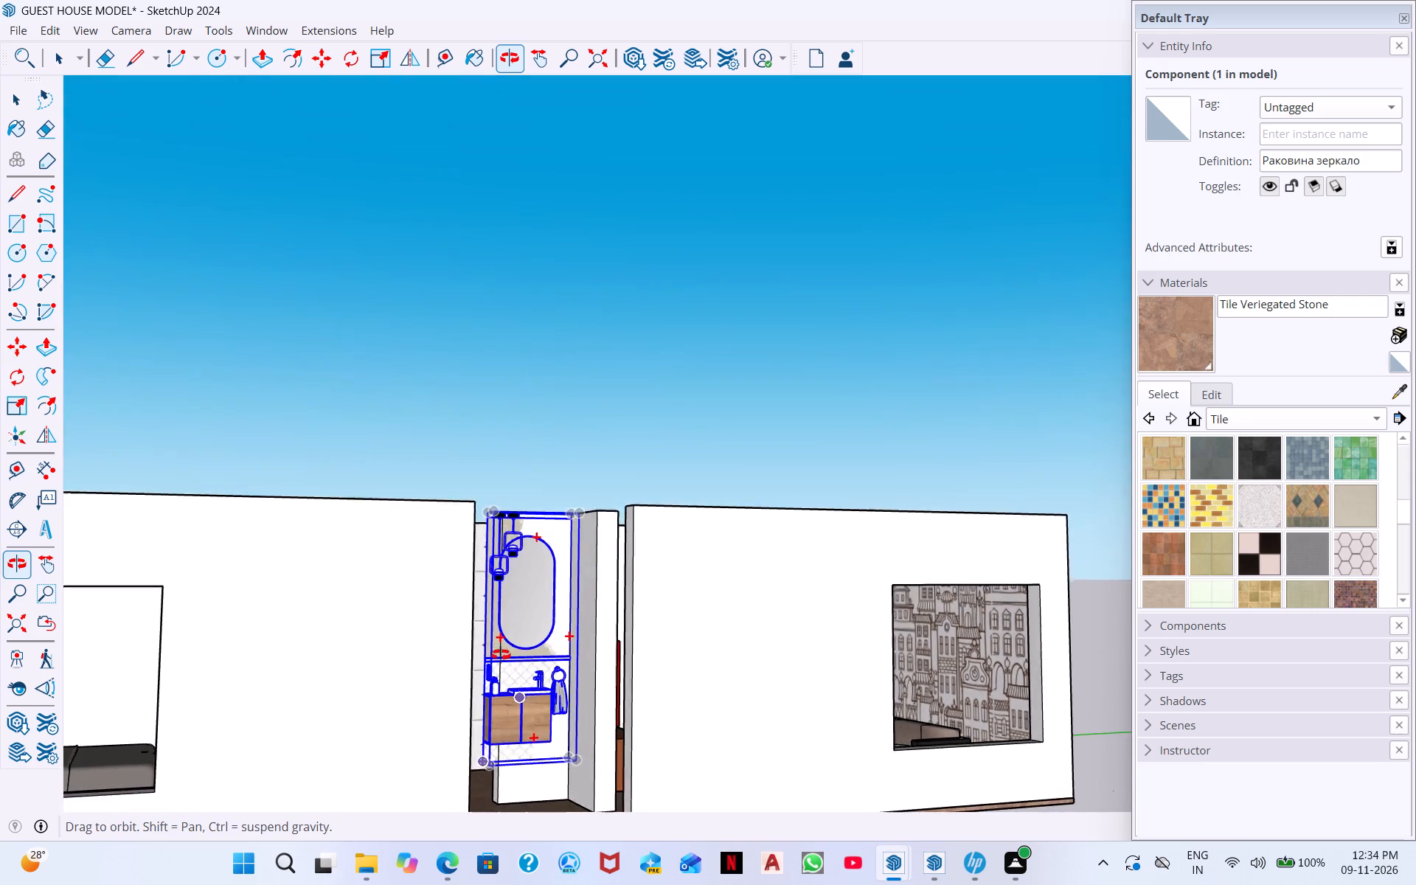
{"action": "middle_click_drag", "start_coordinate": [501, 655], "coordinate": [473, 743]}
{"action": "scroll", "coordinate": [486, 685], "scroll_direction": "up", "scroll_amount": 4}
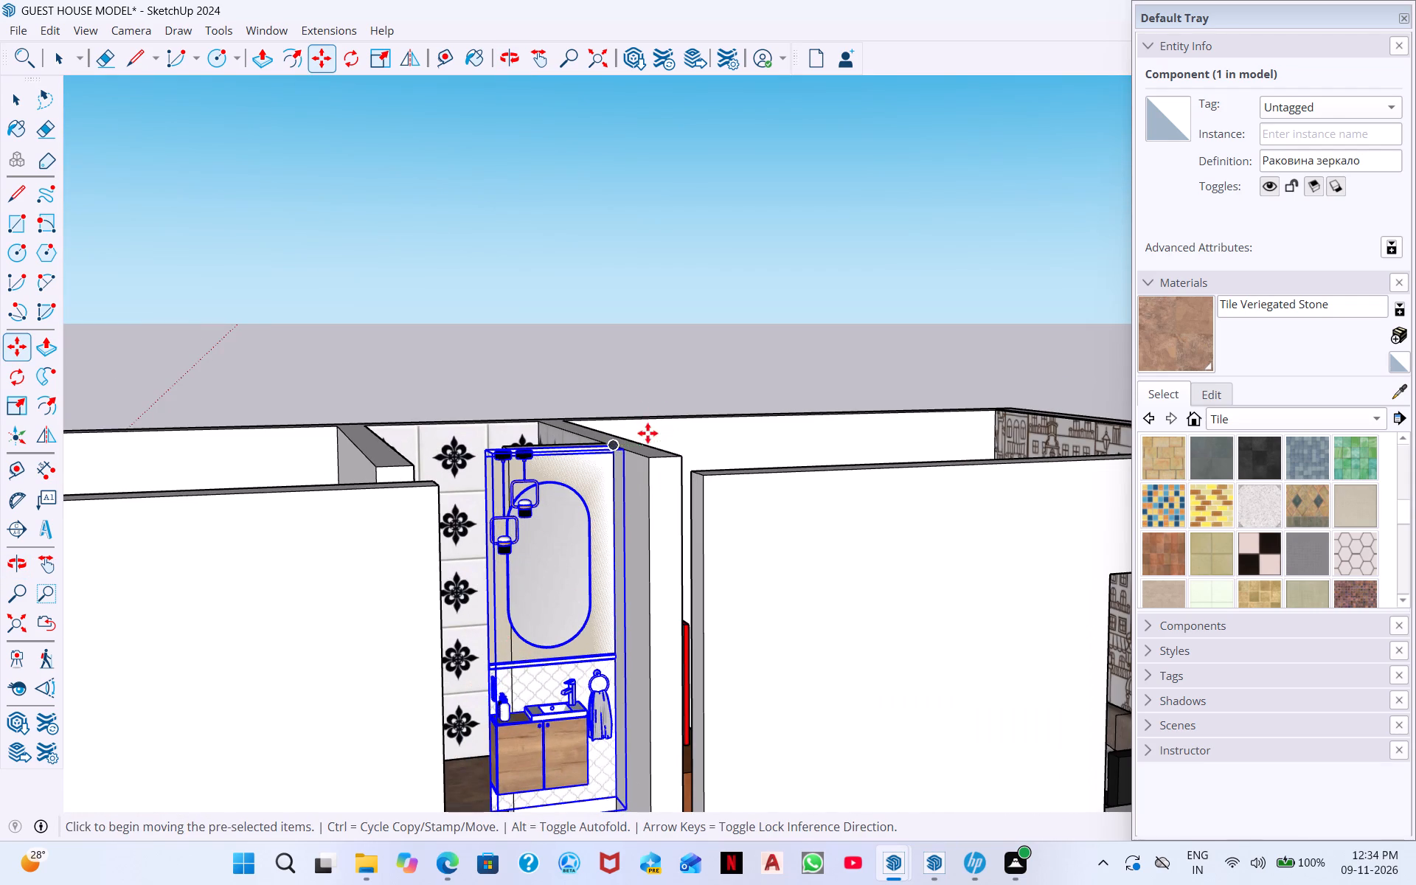
{"action": "scroll", "coordinate": [648, 433], "scroll_direction": "up", "scroll_amount": 10}
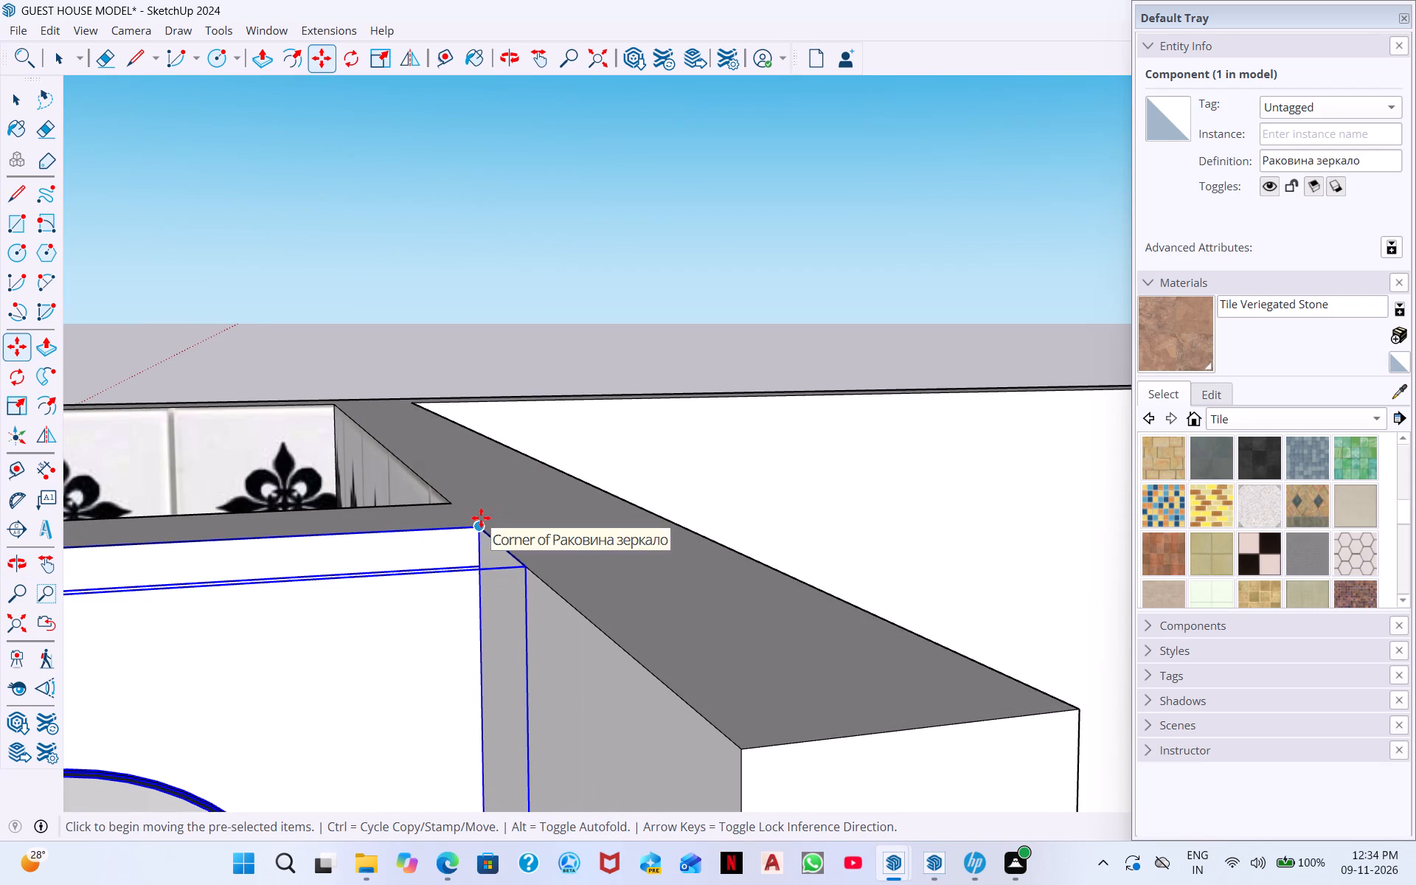
Move the vanity unit slightly down along the vertical corner edge between the short partition and the adjoining wall.
{"action": "left_click", "coordinate": [481, 518]}
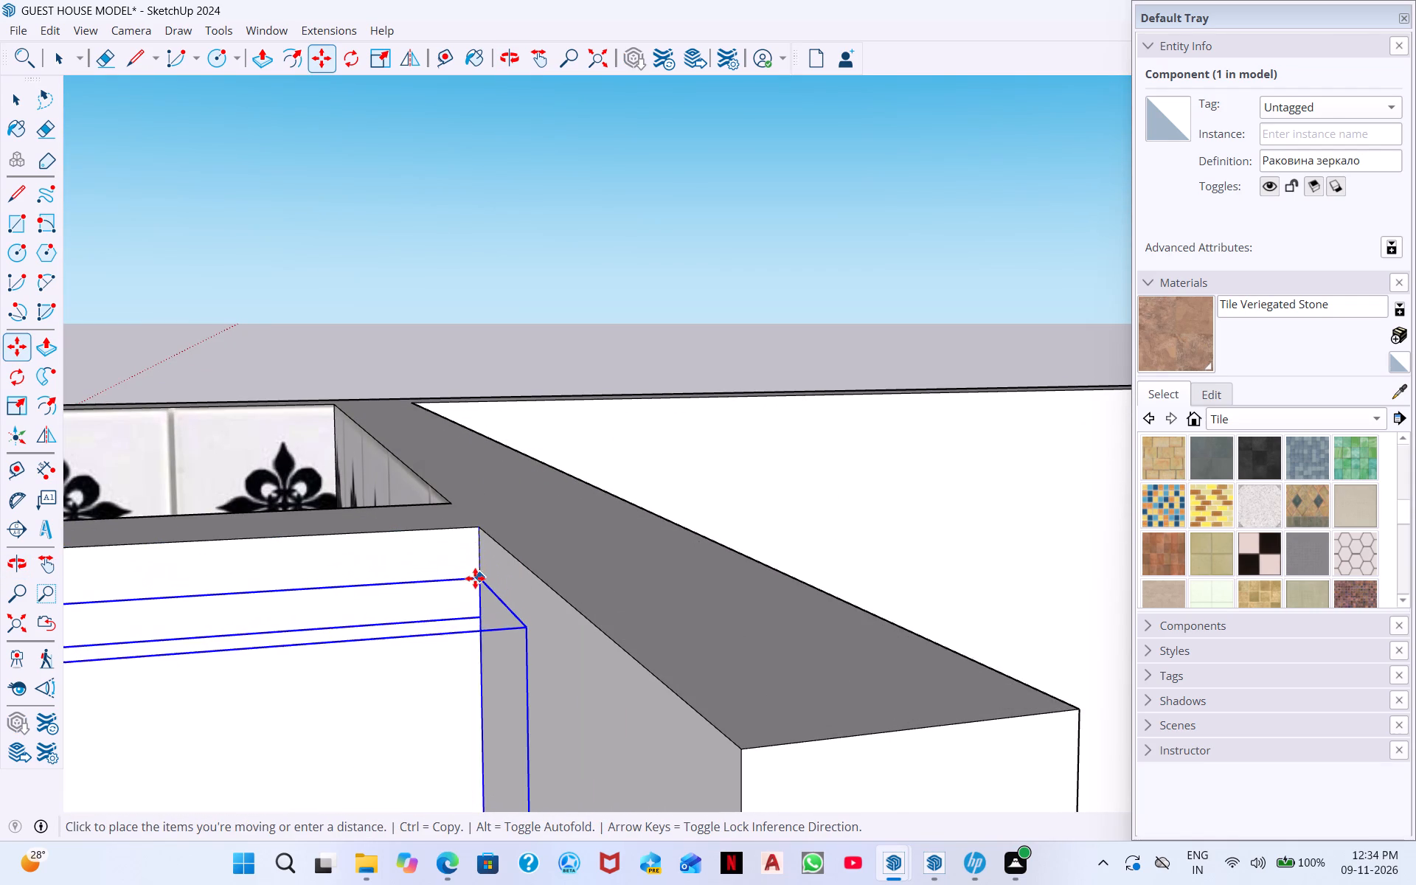
{"action": "left_click", "coordinate": [475, 601]}
Examine from several angles how the lowered vanity unit sits against the partition and where its side extends past the partition's edge.
{"action": "scroll", "coordinate": [439, 598], "scroll_direction": "down", "scroll_amount": 4}
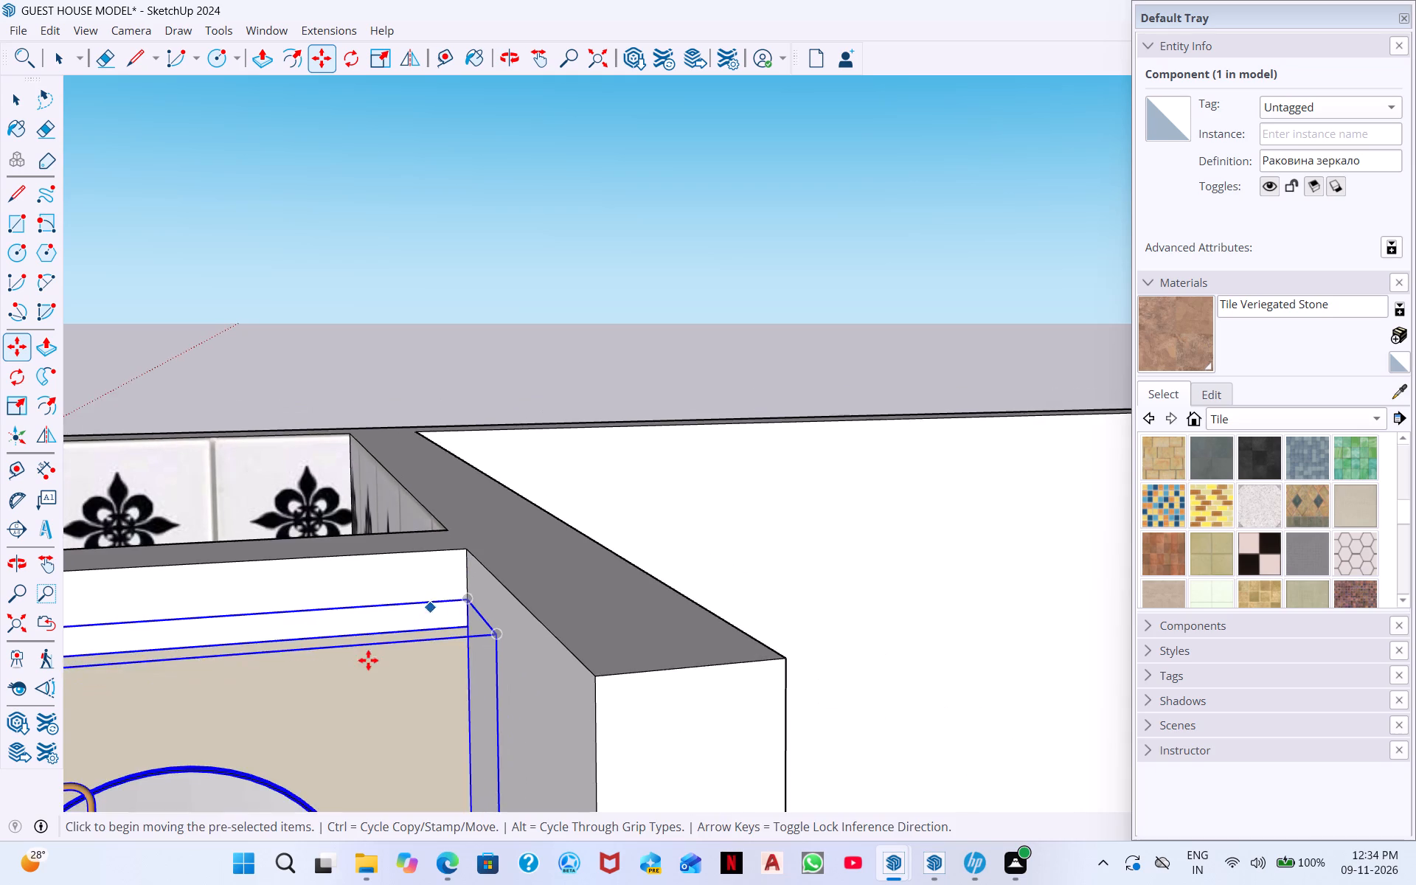
{"action": "scroll", "coordinate": [368, 660], "scroll_direction": "down", "scroll_amount": 3}
{"action": "middle_click_drag", "start_coordinate": [322, 666], "coordinate": [479, 558]}
{"action": "scroll", "coordinate": [465, 564], "scroll_direction": "down", "scroll_amount": 1}
{"action": "scroll", "coordinate": [325, 709], "scroll_direction": "down", "scroll_amount": 3}
{"action": "scroll", "coordinate": [165, 710], "scroll_direction": "down", "scroll_amount": 1}
{"action": "middle_click_drag", "start_coordinate": [235, 690], "coordinate": [303, 653]}
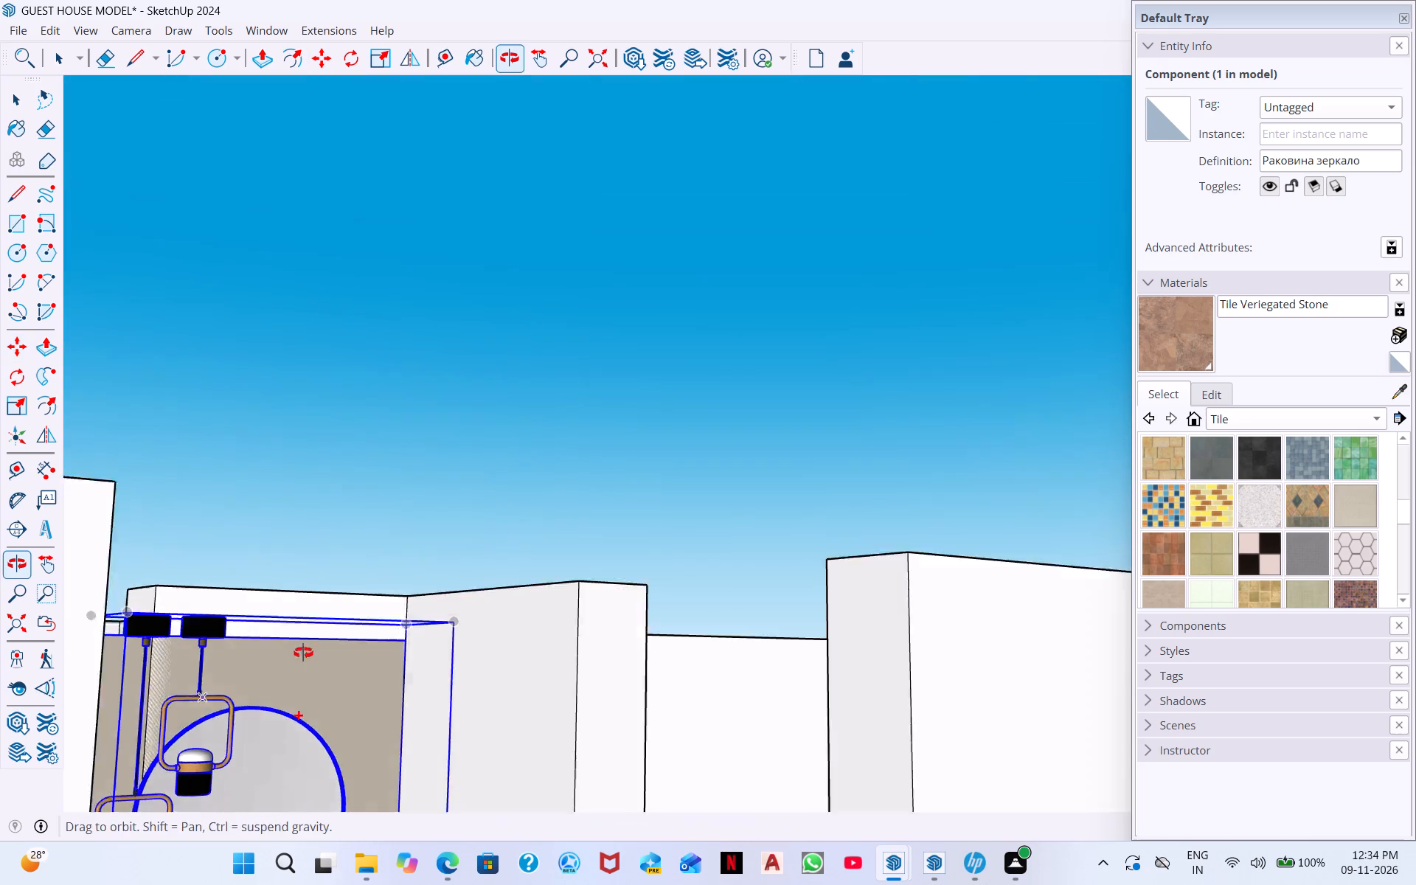
{"action": "middle_click_drag", "start_coordinate": [303, 653], "coordinate": [452, 594]}
{"action": "scroll", "coordinate": [477, 622], "scroll_direction": "down", "scroll_amount": 13}
{"action": "middle_click_drag", "start_coordinate": [402, 645], "coordinate": [453, 884]}
{"action": "scroll", "coordinate": [410, 813], "scroll_direction": "down", "scroll_amount": 1}
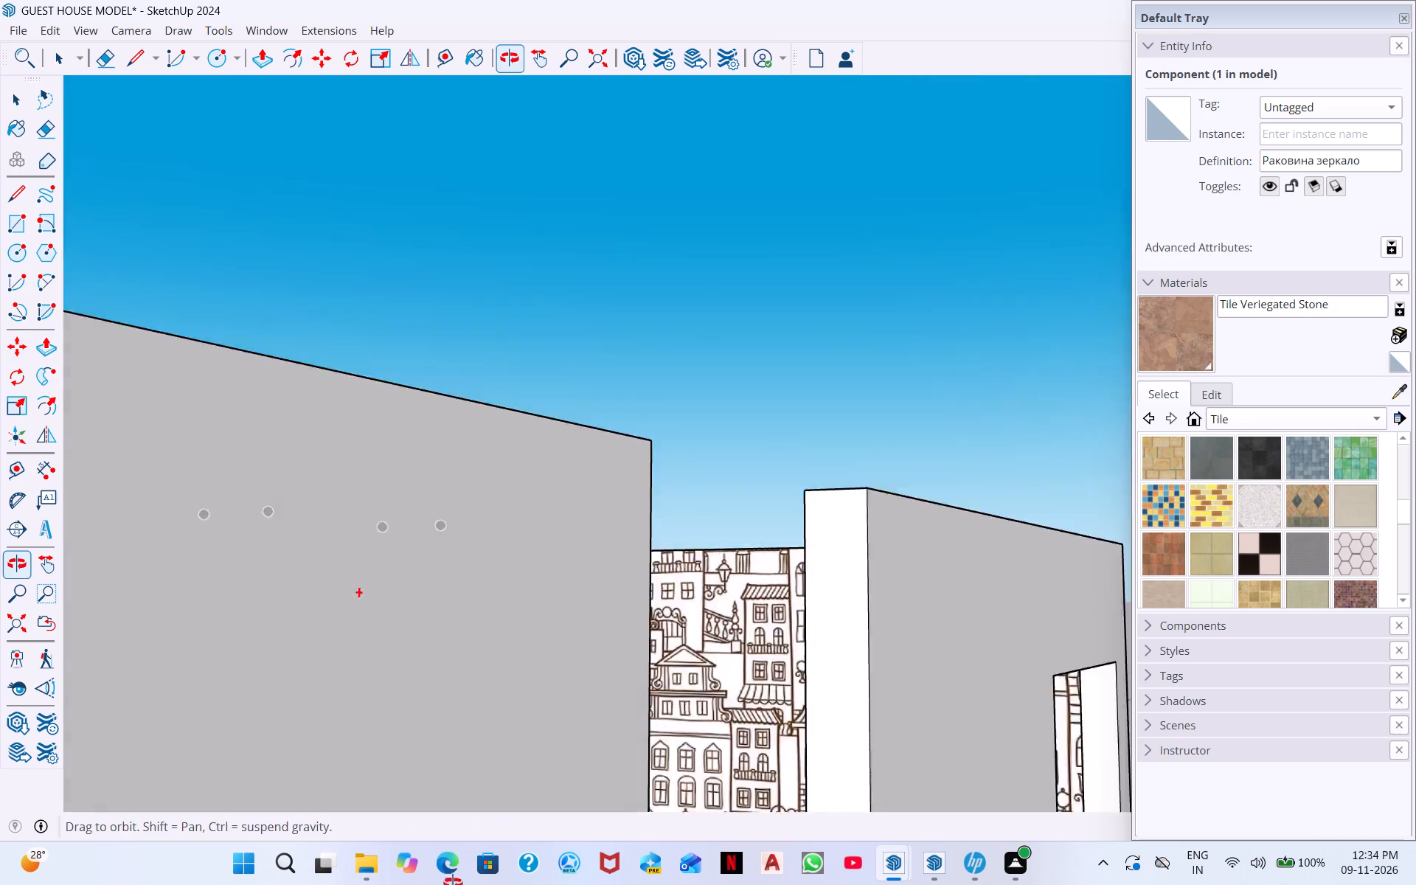
{"action": "middle_click_drag", "start_coordinate": [453, 884], "coordinate": [591, 866]}
{"action": "middle_click_drag", "start_coordinate": [374, 632], "coordinate": [415, 759]}
{"action": "middle_click_drag", "start_coordinate": [277, 768], "coordinate": [330, 621]}
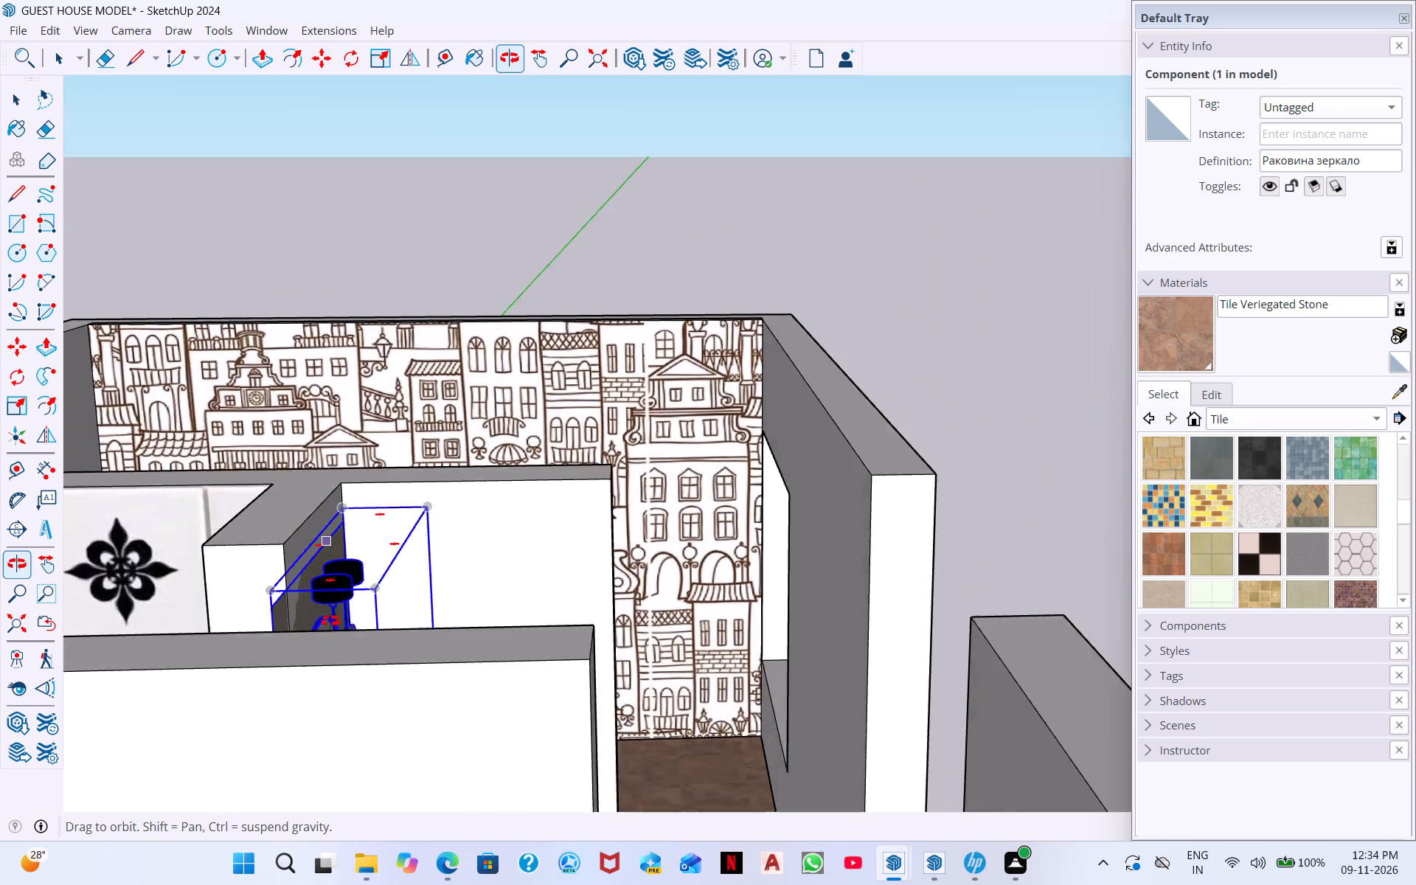
{"action": "middle_click_drag", "start_coordinate": [330, 621], "coordinate": [160, 645]}
{"action": "scroll", "coordinate": [215, 625], "scroll_direction": "down", "scroll_amount": 5}
{"action": "middle_click_drag", "start_coordinate": [295, 558], "coordinate": [285, 579]}
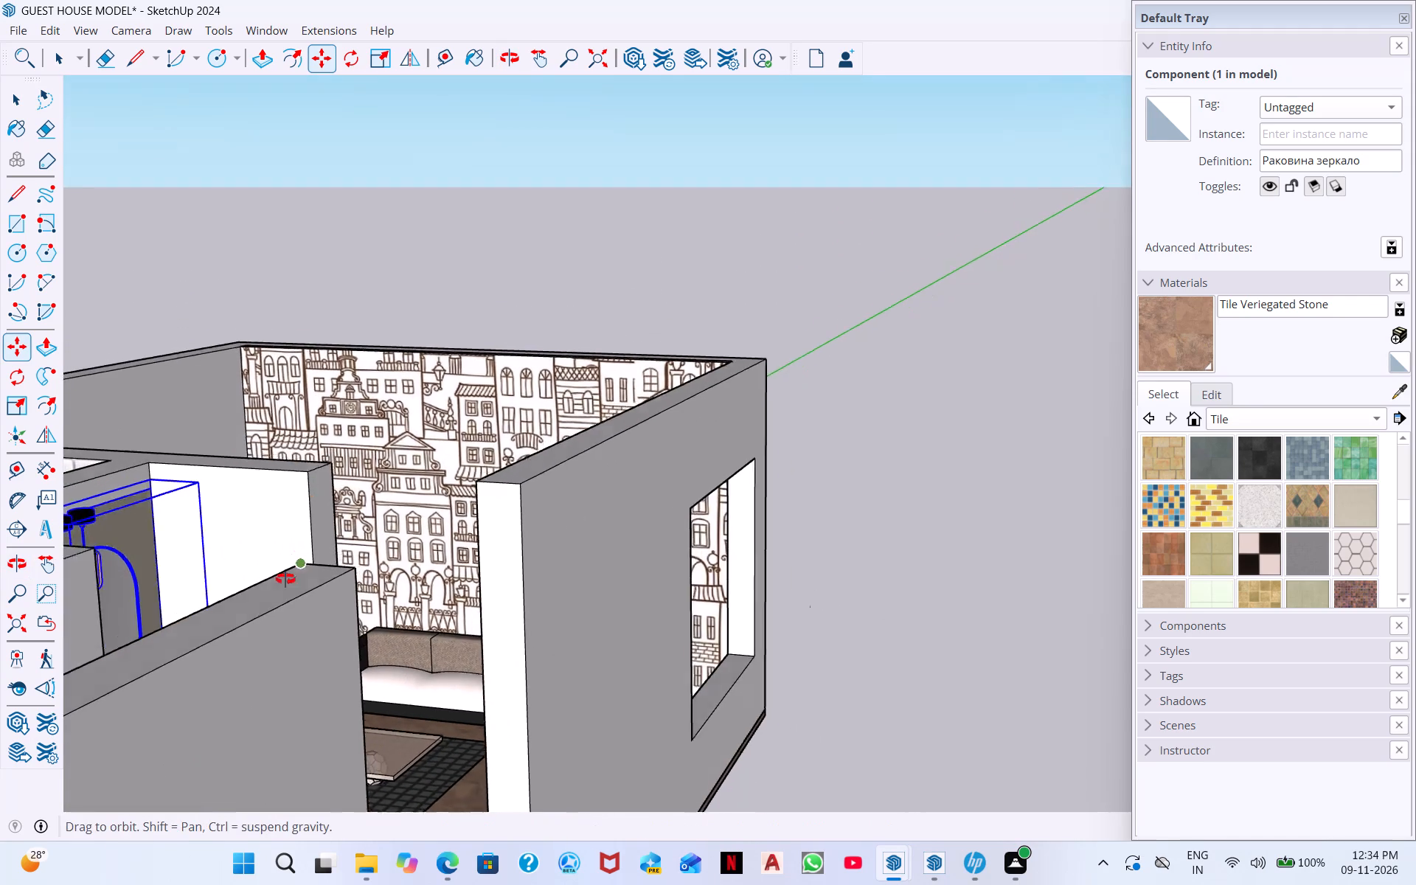
{"action": "middle_click_drag", "start_coordinate": [285, 579], "coordinate": [64, 549]}
{"action": "middle_click_drag", "start_coordinate": [192, 579], "coordinate": [69, 555]}
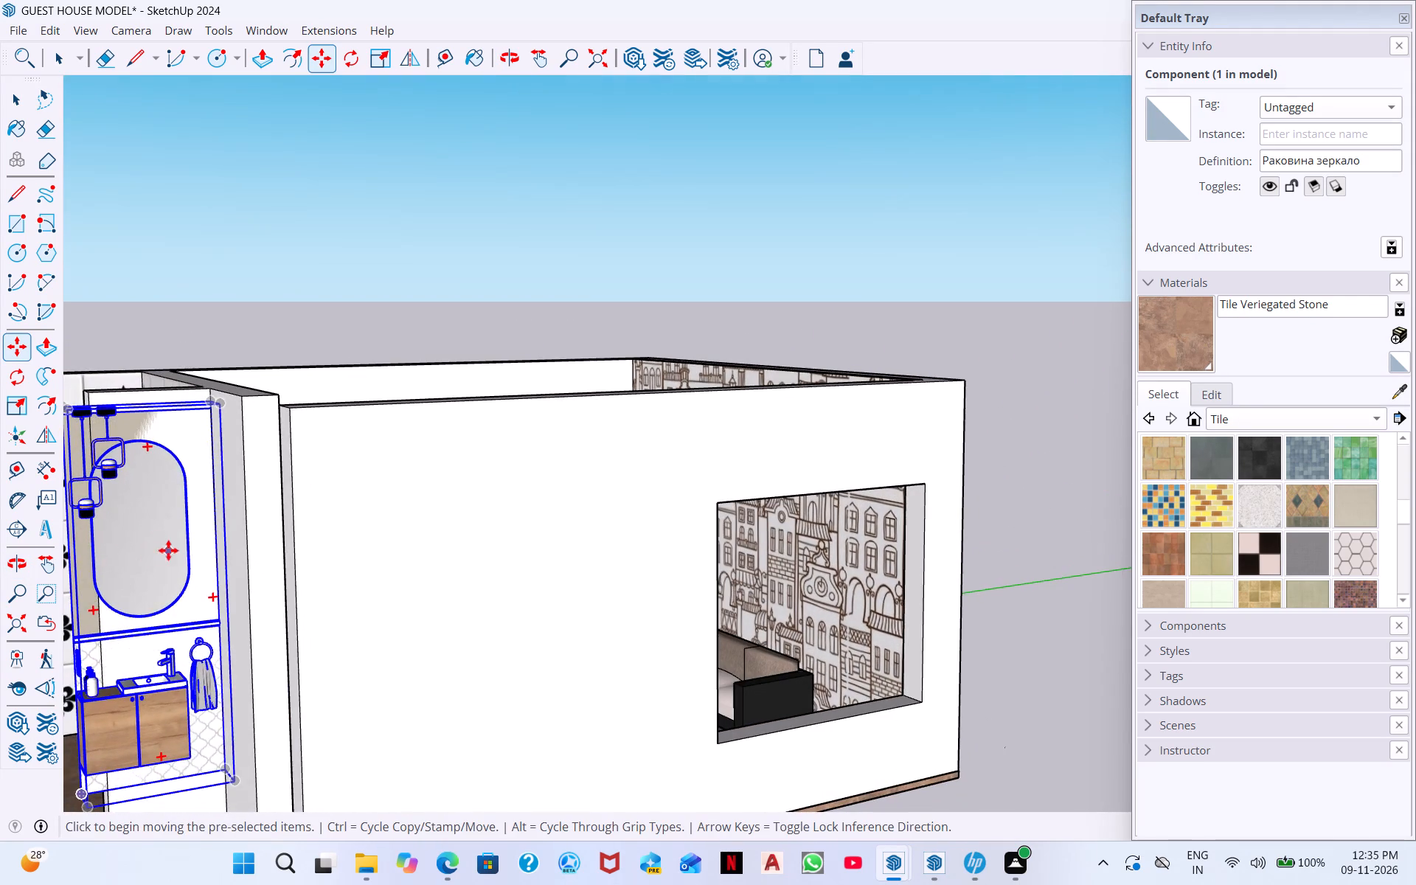
{"action": "scroll", "coordinate": [88, 568], "scroll_direction": "down", "scroll_amount": 2}
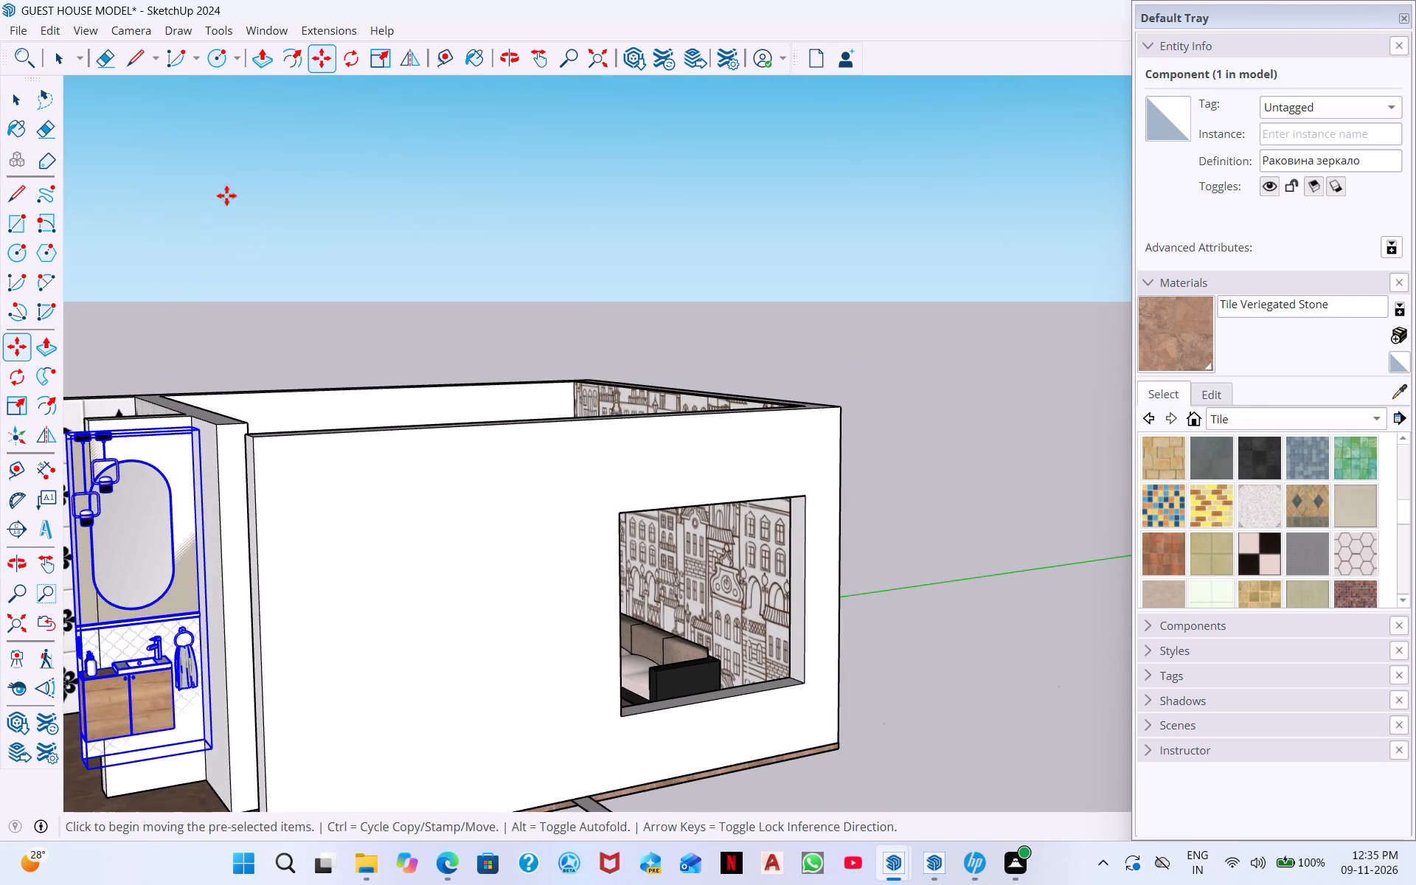
Scale the vanity unit narrower from its free side so that its width matches the short partition's edge.
{"action": "left_click", "coordinate": [372, 52]}
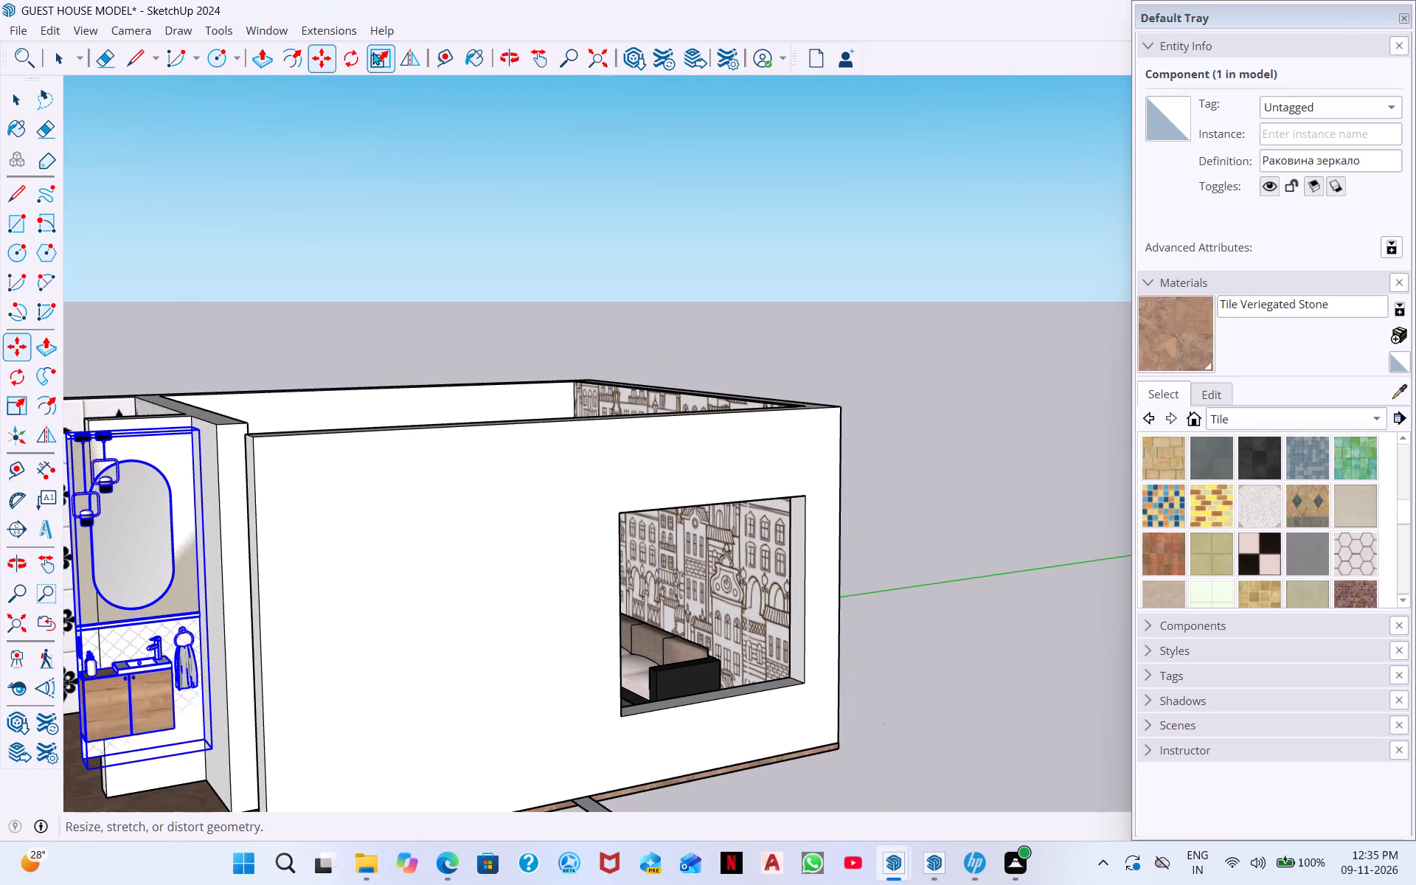
{"action": "scroll", "coordinate": [102, 574], "scroll_direction": "up", "scroll_amount": 5}
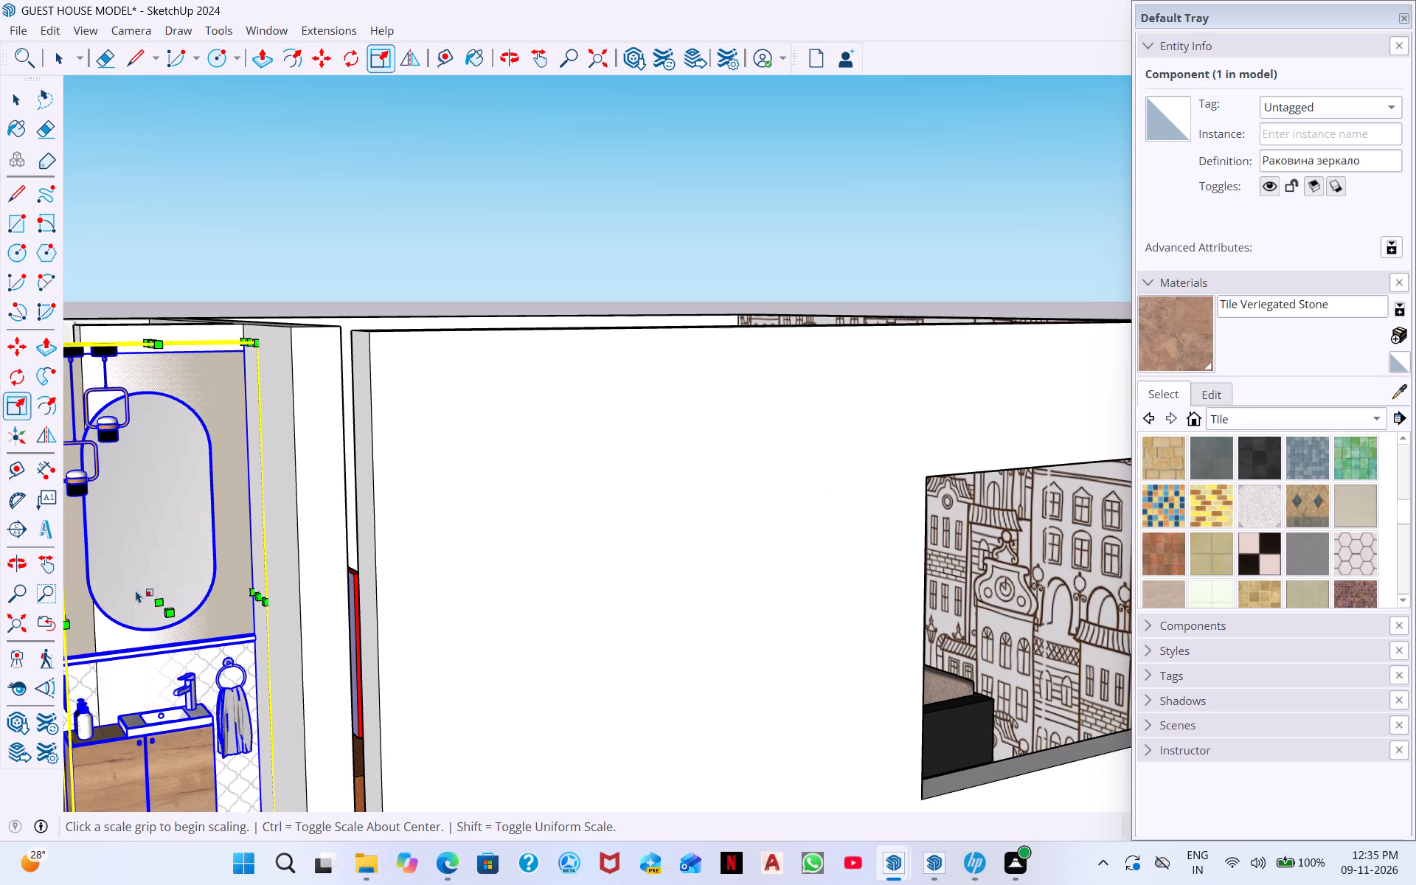
{"action": "middle_click_drag", "start_coordinate": [99, 615], "coordinate": [46, 585]}
{"action": "scroll", "coordinate": [223, 549], "scroll_direction": "down", "scroll_amount": 7}
{"action": "scroll", "coordinate": [128, 555], "scroll_direction": "down", "scroll_amount": 1}
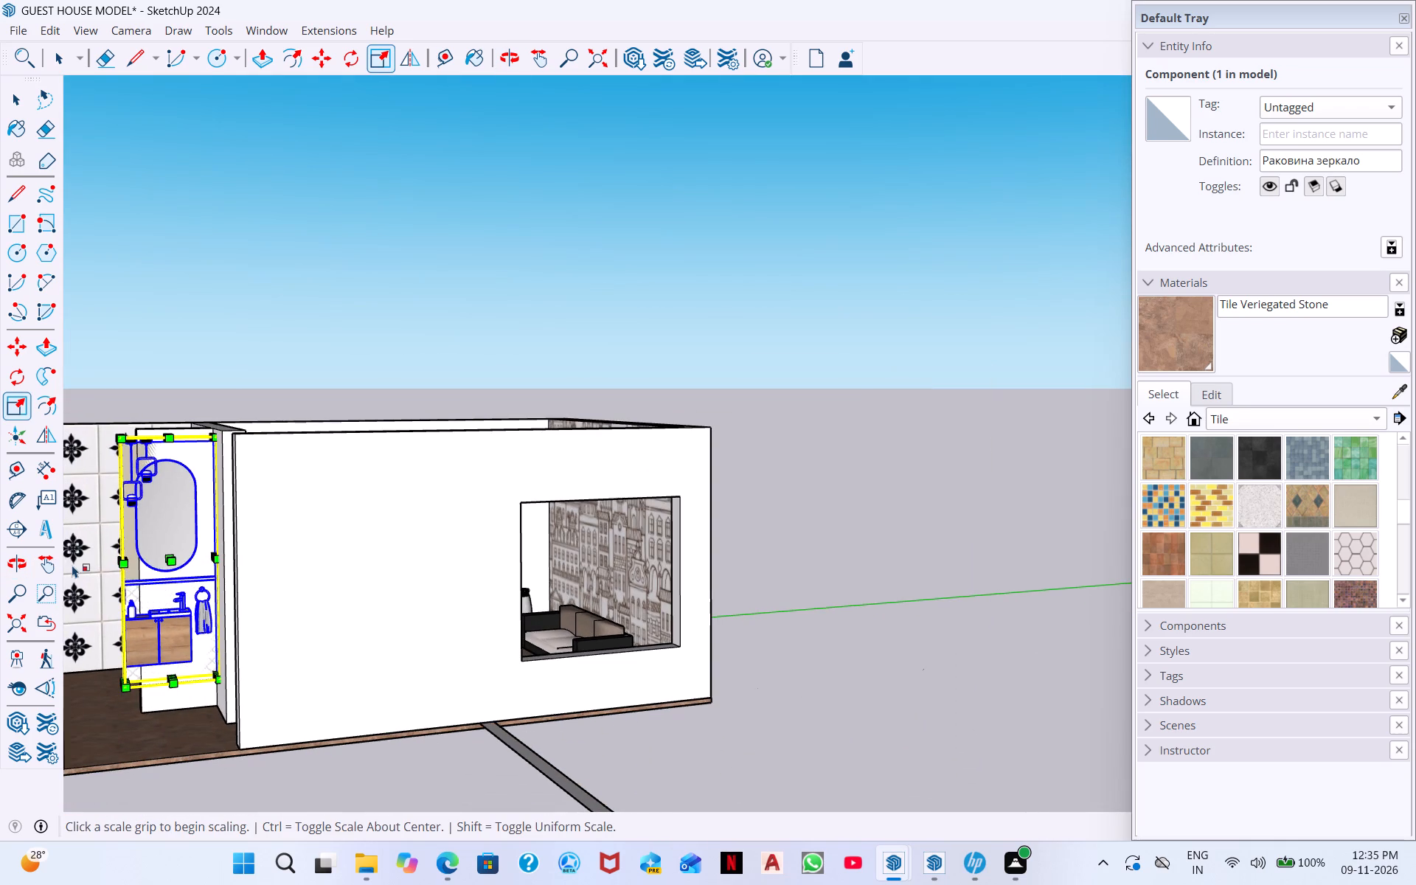
{"action": "middle_click_drag", "start_coordinate": [150, 591], "coordinate": [74, 570]}
{"action": "scroll", "coordinate": [159, 559], "scroll_direction": "up", "scroll_amount": 10}
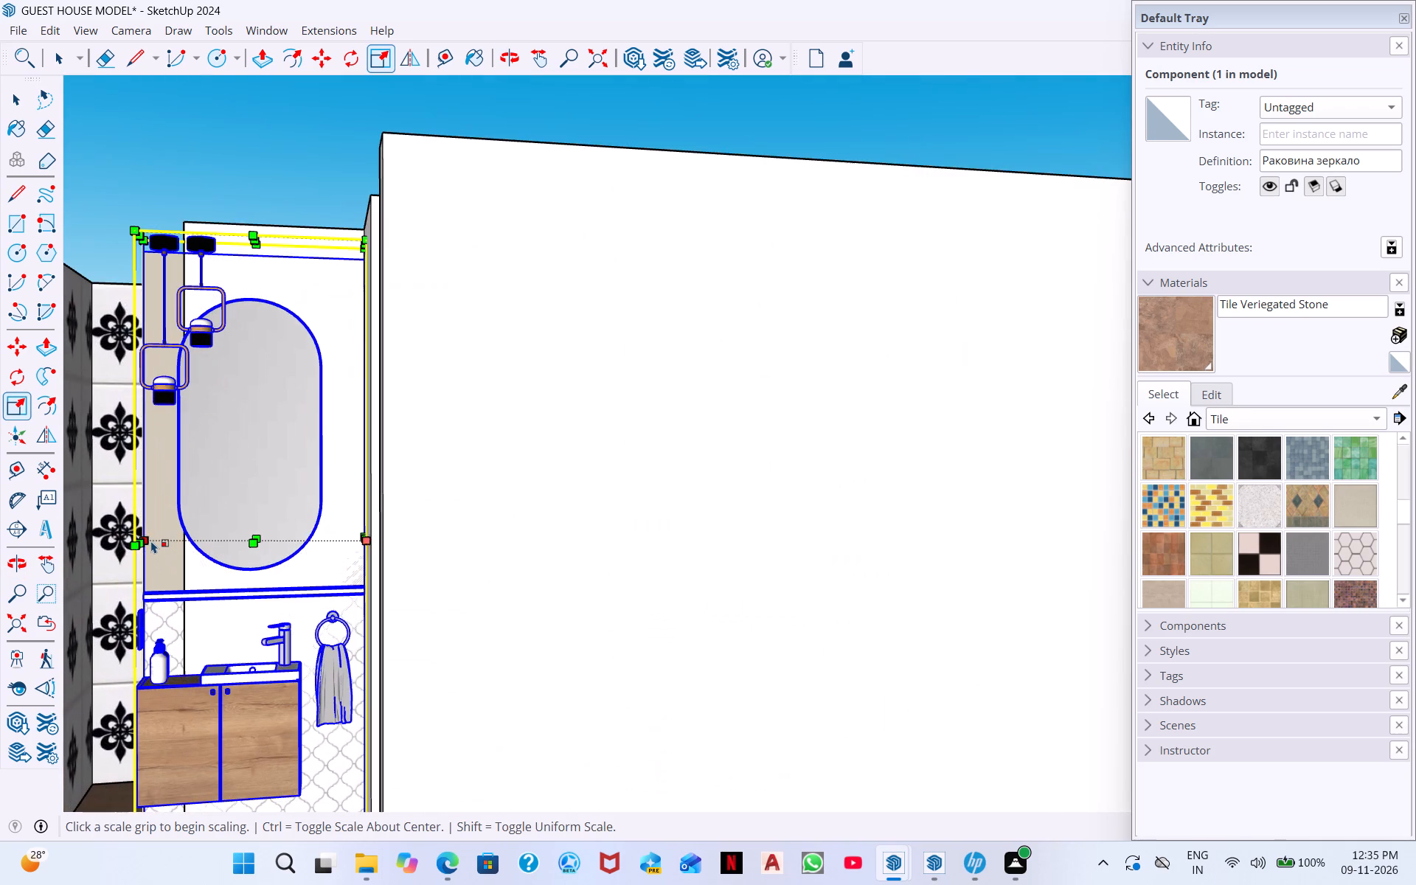
{"action": "scroll", "coordinate": [148, 540], "scroll_direction": "up", "scroll_amount": 4}
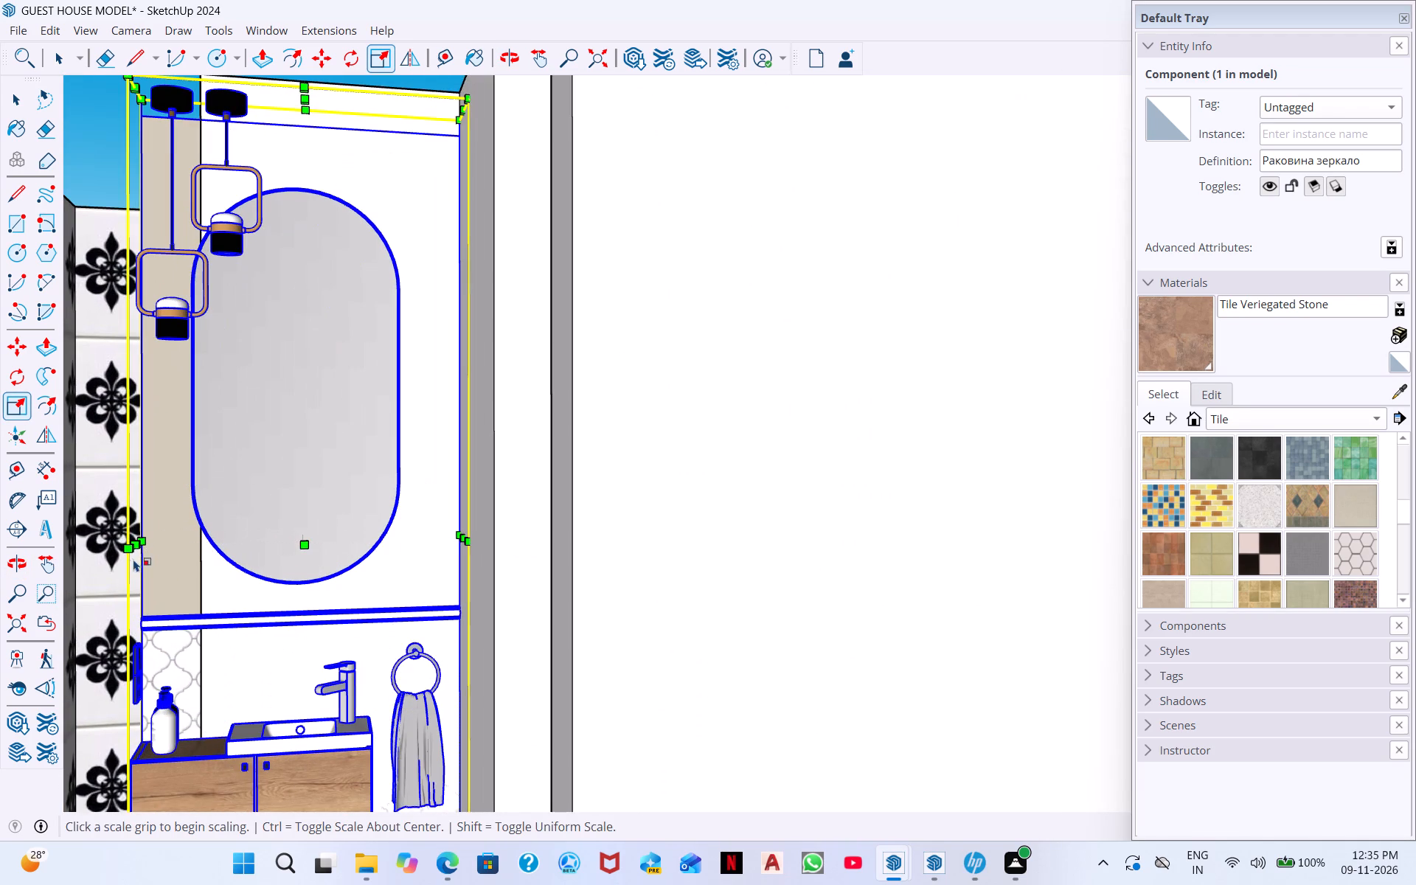
{"action": "left_click", "coordinate": [140, 551]}
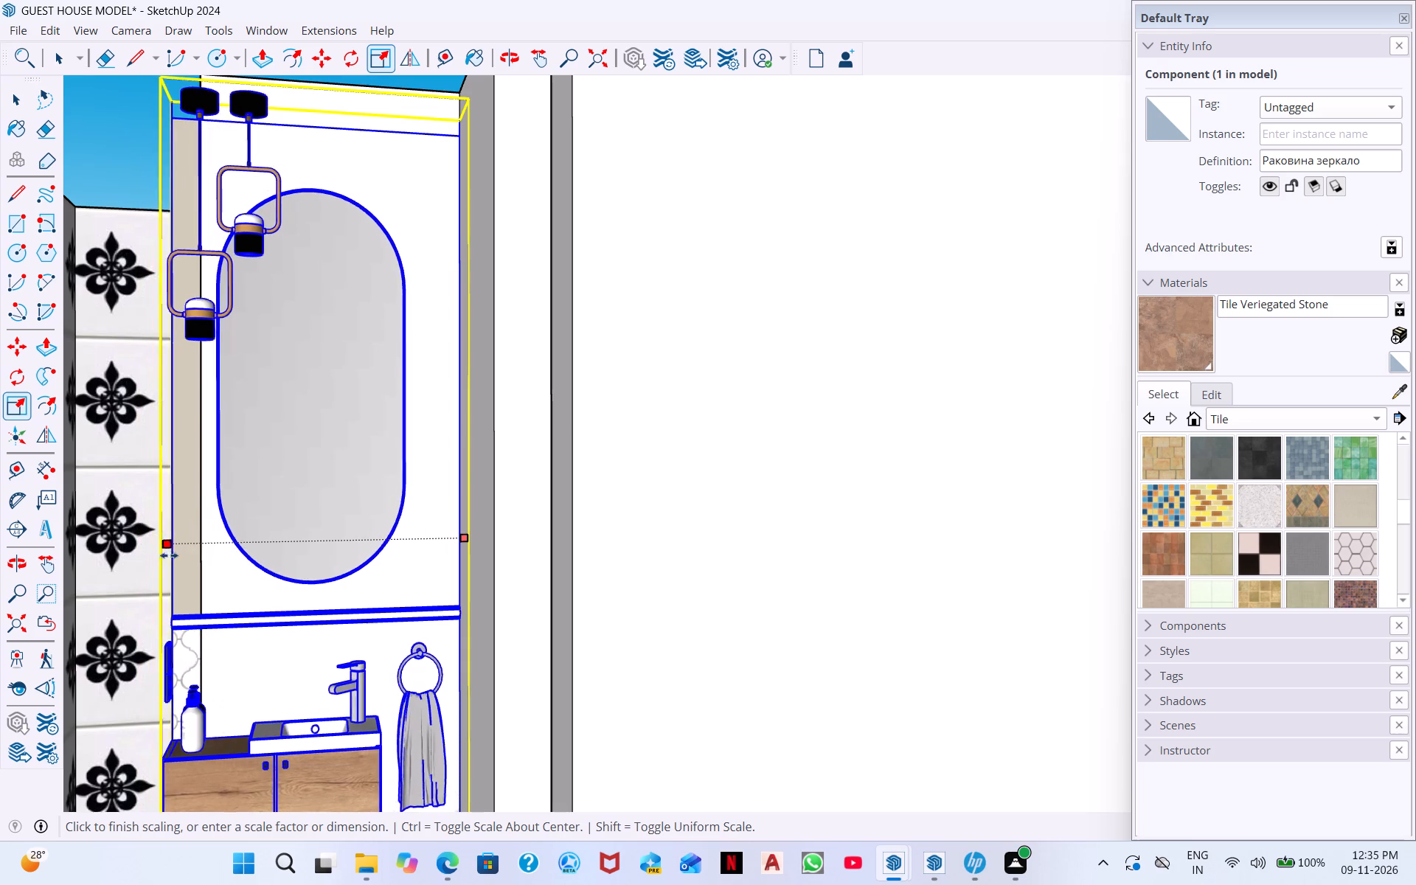
{"action": "left_click", "coordinate": [195, 549]}
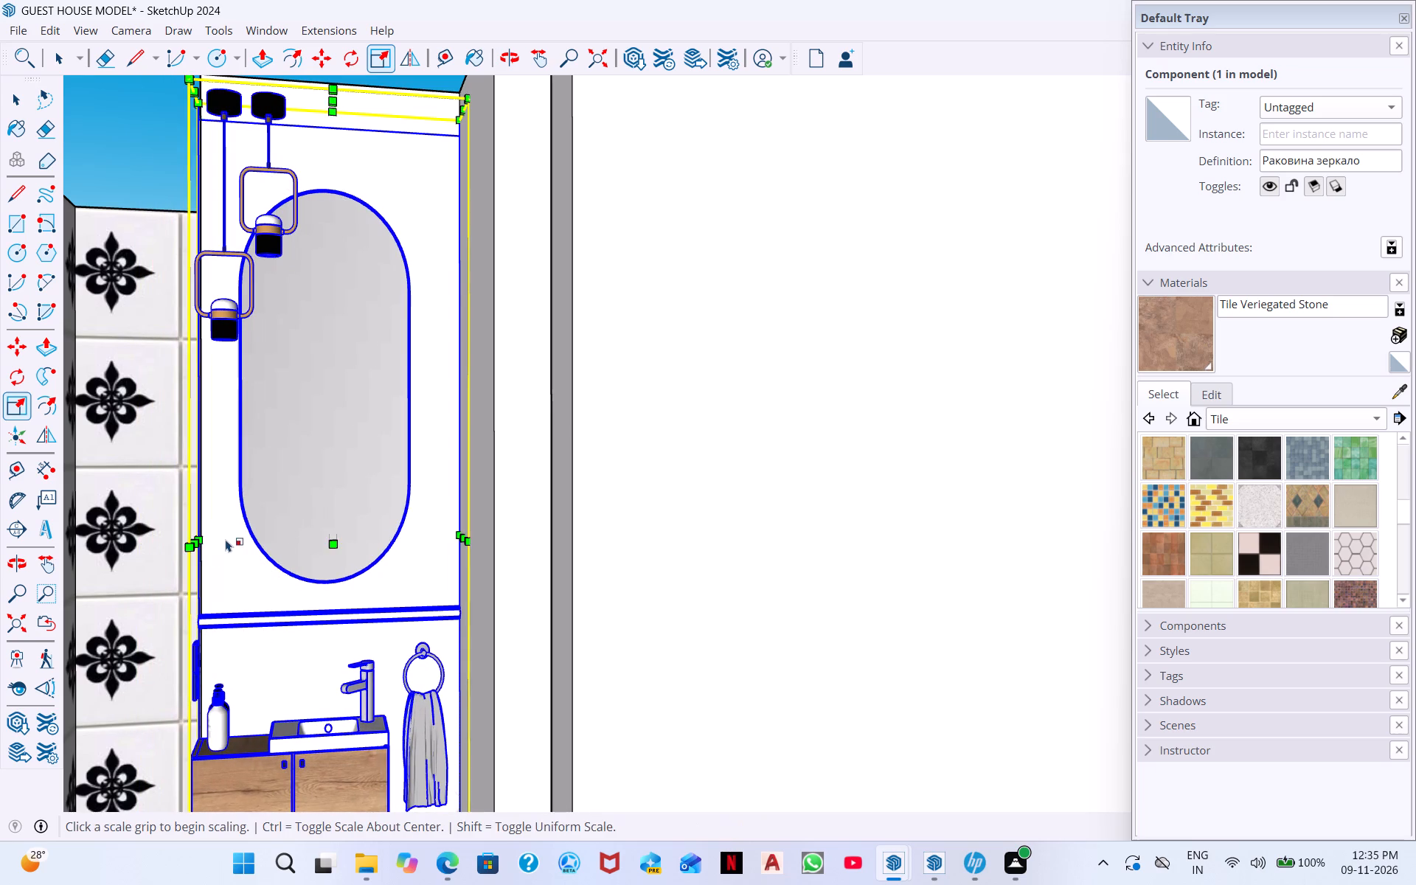
Examine the narrowed vanity unit's fit against the partition and its surroundings from the front and from above.
{"action": "scroll", "coordinate": [226, 538], "scroll_direction": "down", "scroll_amount": 4}
{"action": "middle_click_drag", "start_coordinate": [332, 569], "coordinate": [455, 541]}
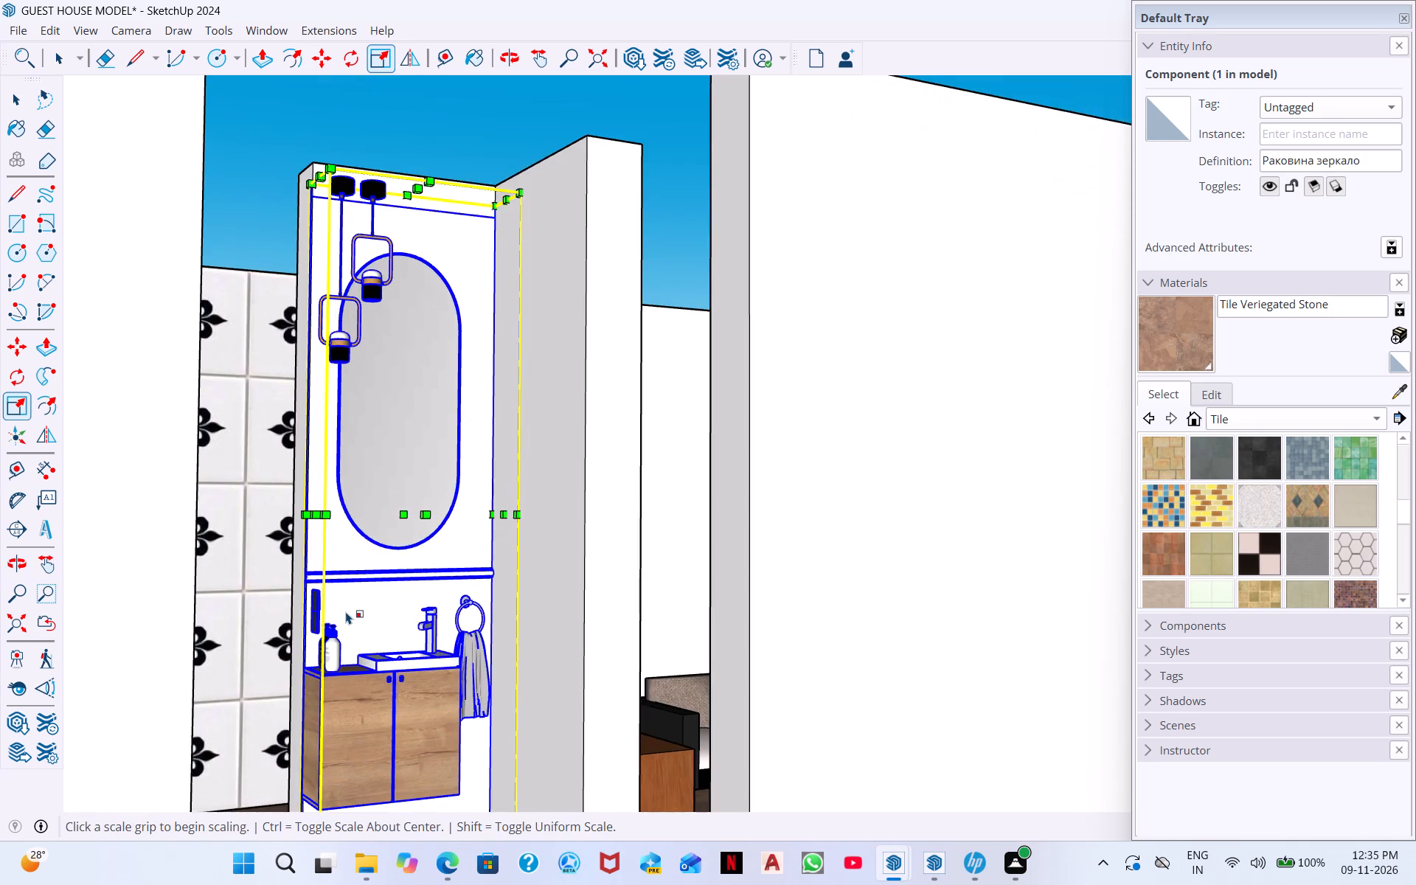
{"action": "scroll", "coordinate": [346, 611], "scroll_direction": "up", "scroll_amount": 7}
{"action": "scroll", "coordinate": [378, 427], "scroll_direction": "down", "scroll_amount": 2}
{"action": "middle_click_drag", "start_coordinate": [383, 459], "coordinate": [336, 490]}
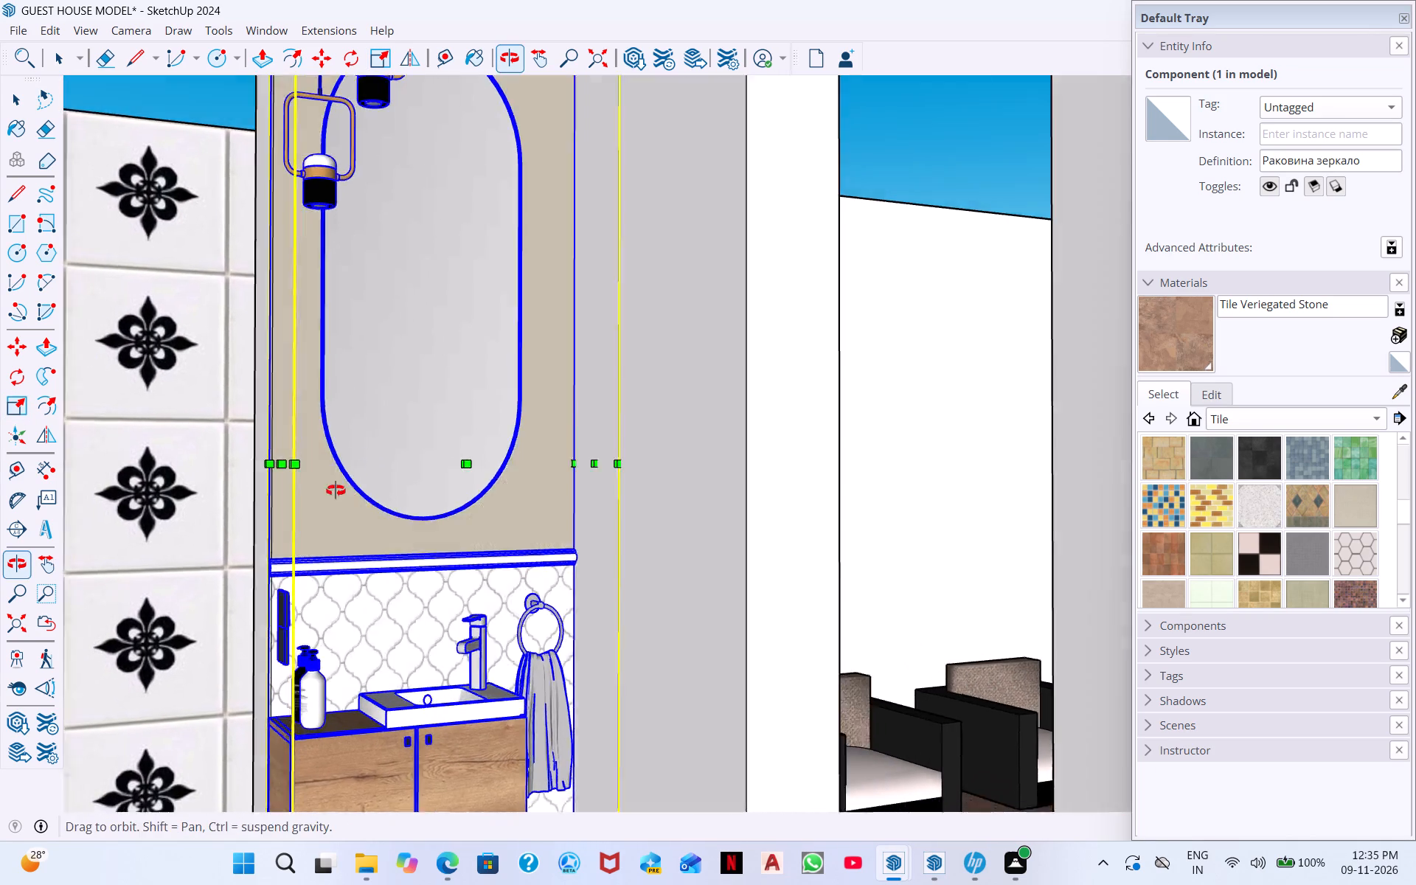
{"action": "middle_click_drag", "start_coordinate": [336, 490], "coordinate": [317, 493]}
{"action": "scroll", "coordinate": [317, 491], "scroll_direction": "down", "scroll_amount": 10}
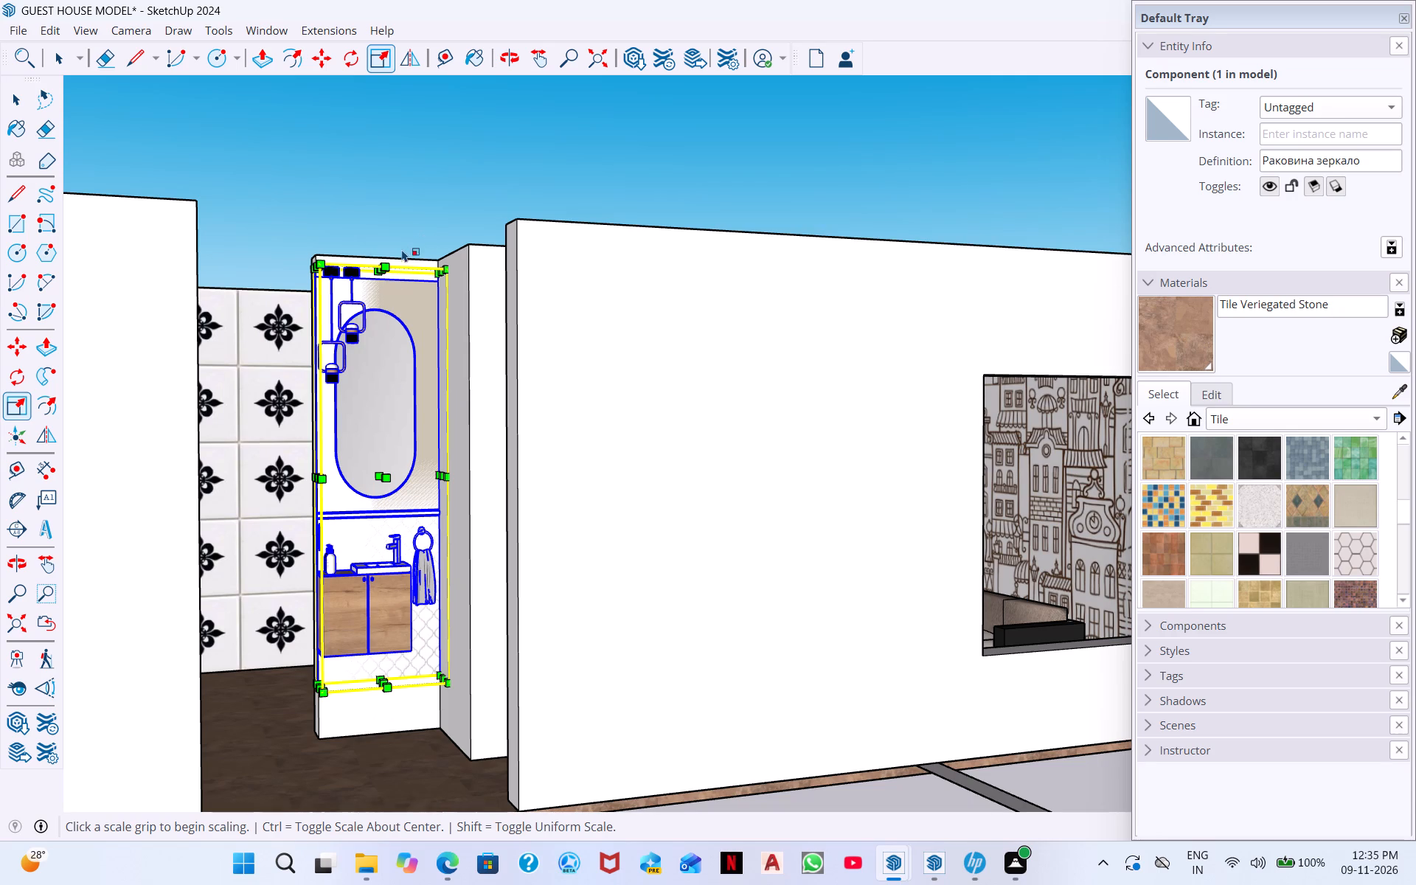
{"action": "key", "text": "space"}
{"action": "left_click", "coordinate": [440, 220]}
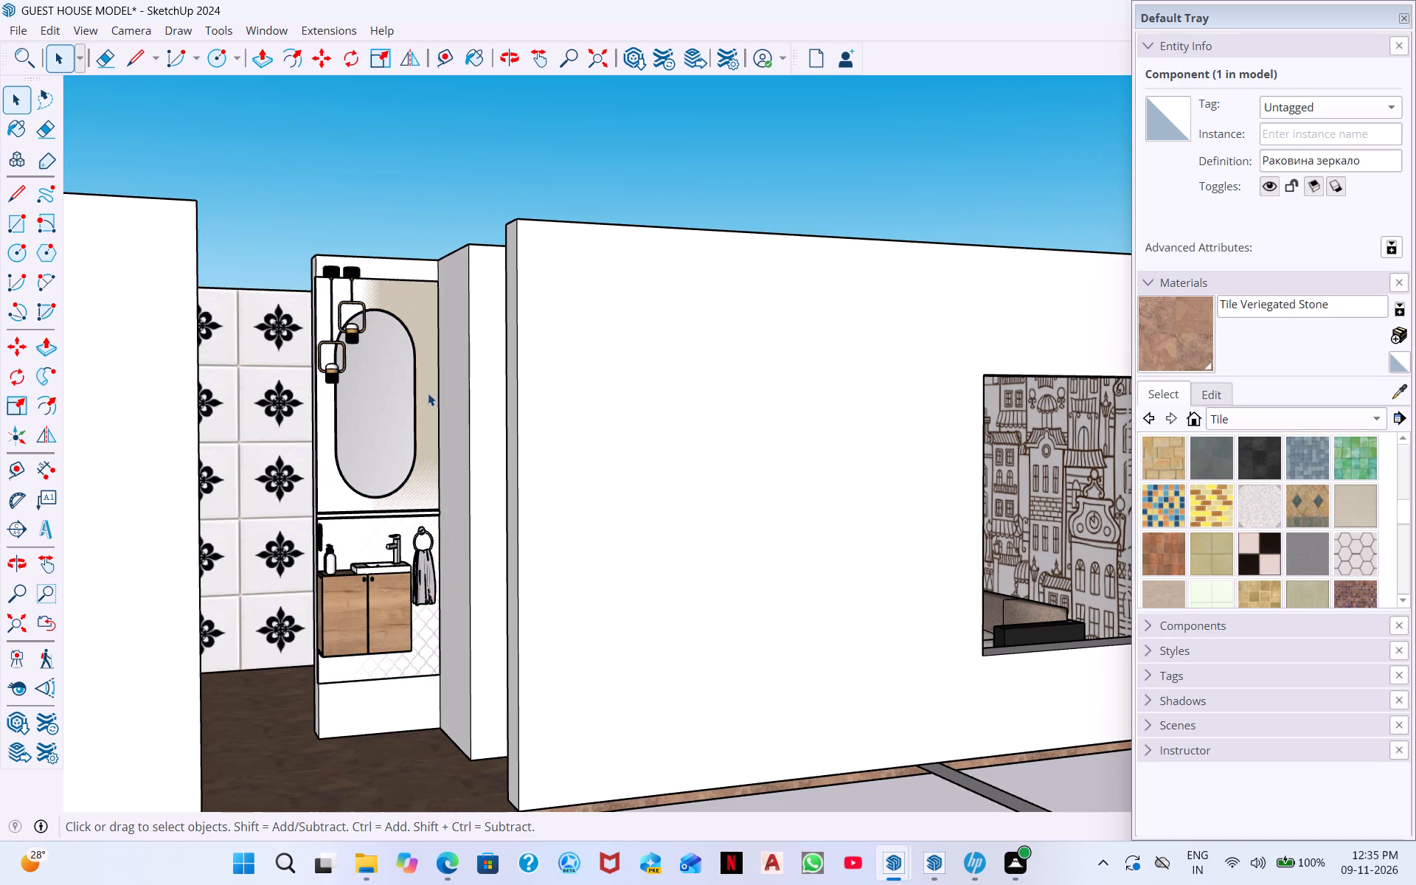
{"action": "middle_click_drag", "start_coordinate": [440, 427], "coordinate": [386, 718]}
{"action": "scroll", "coordinate": [303, 451], "scroll_direction": "up", "scroll_amount": 1}
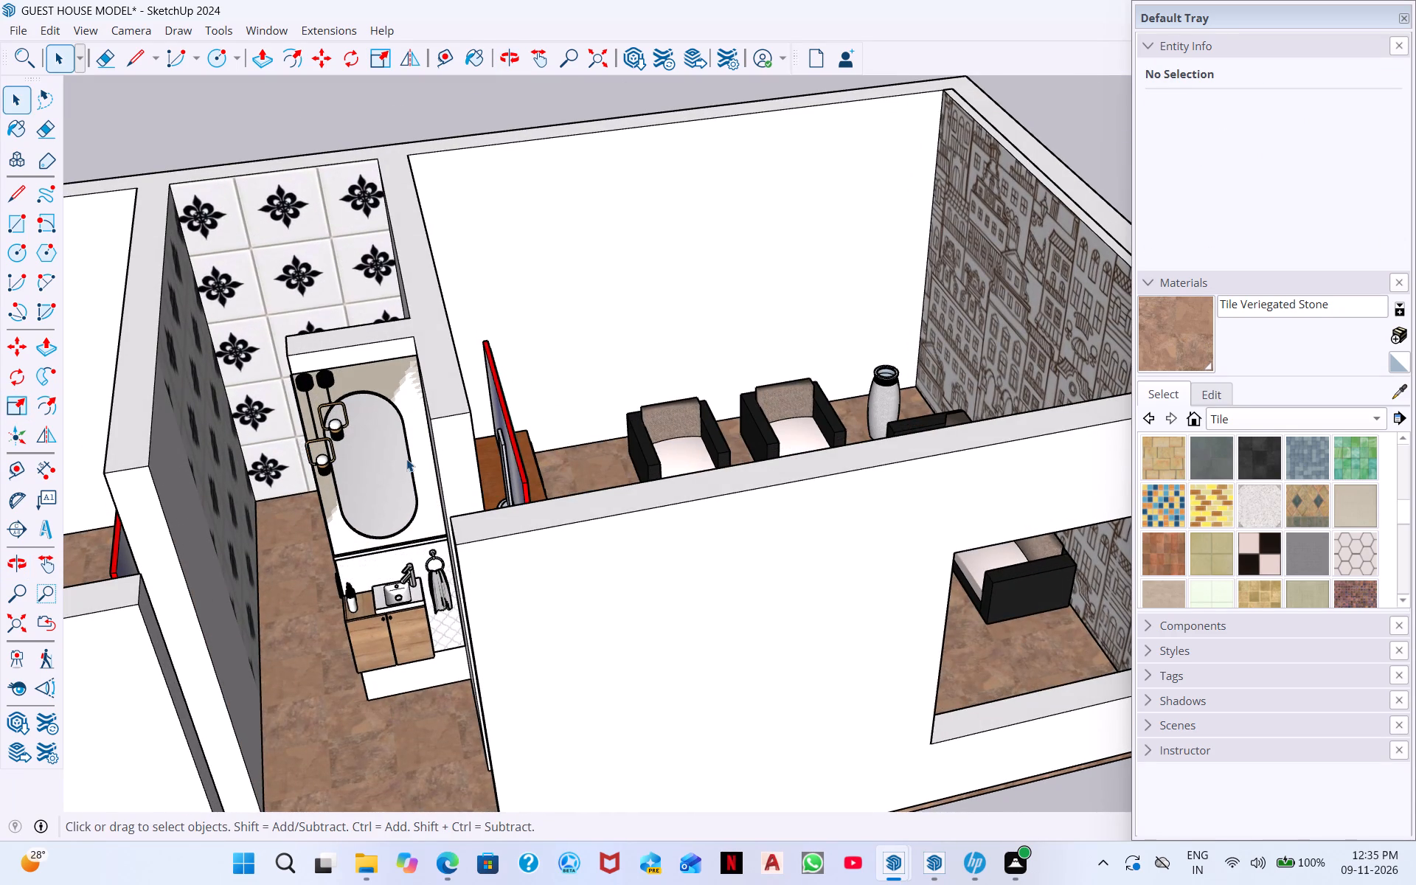
{"action": "middle_click_drag", "start_coordinate": [407, 487], "coordinate": [405, 381]}
{"action": "middle_click_drag", "start_coordinate": [406, 479], "coordinate": [409, 400]}
{"action": "middle_click_drag", "start_coordinate": [389, 447], "coordinate": [384, 372]}
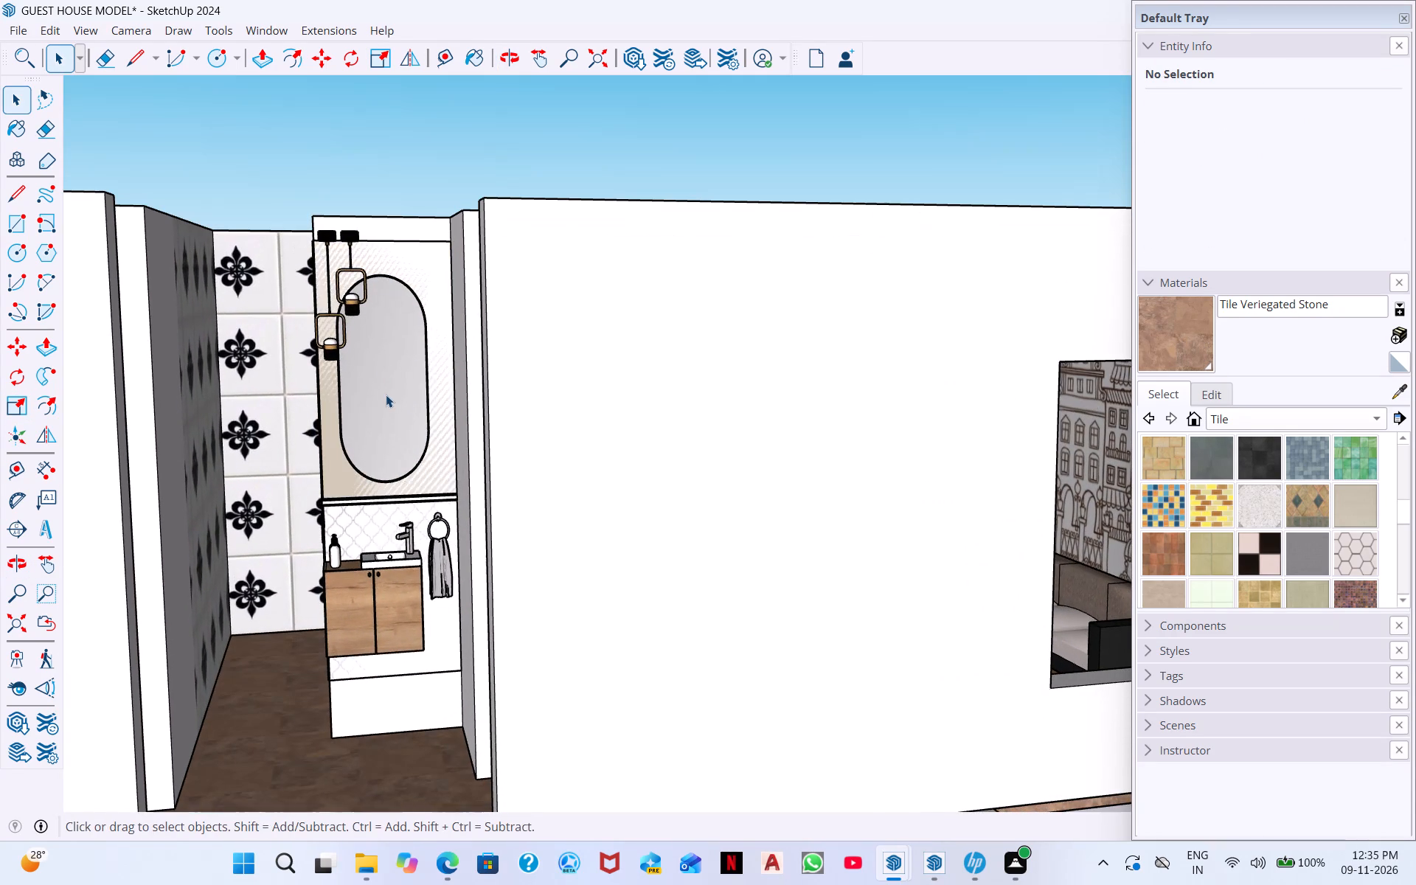
{"action": "left_click", "coordinate": [386, 401]}
{"action": "left_click", "coordinate": [366, 458]}
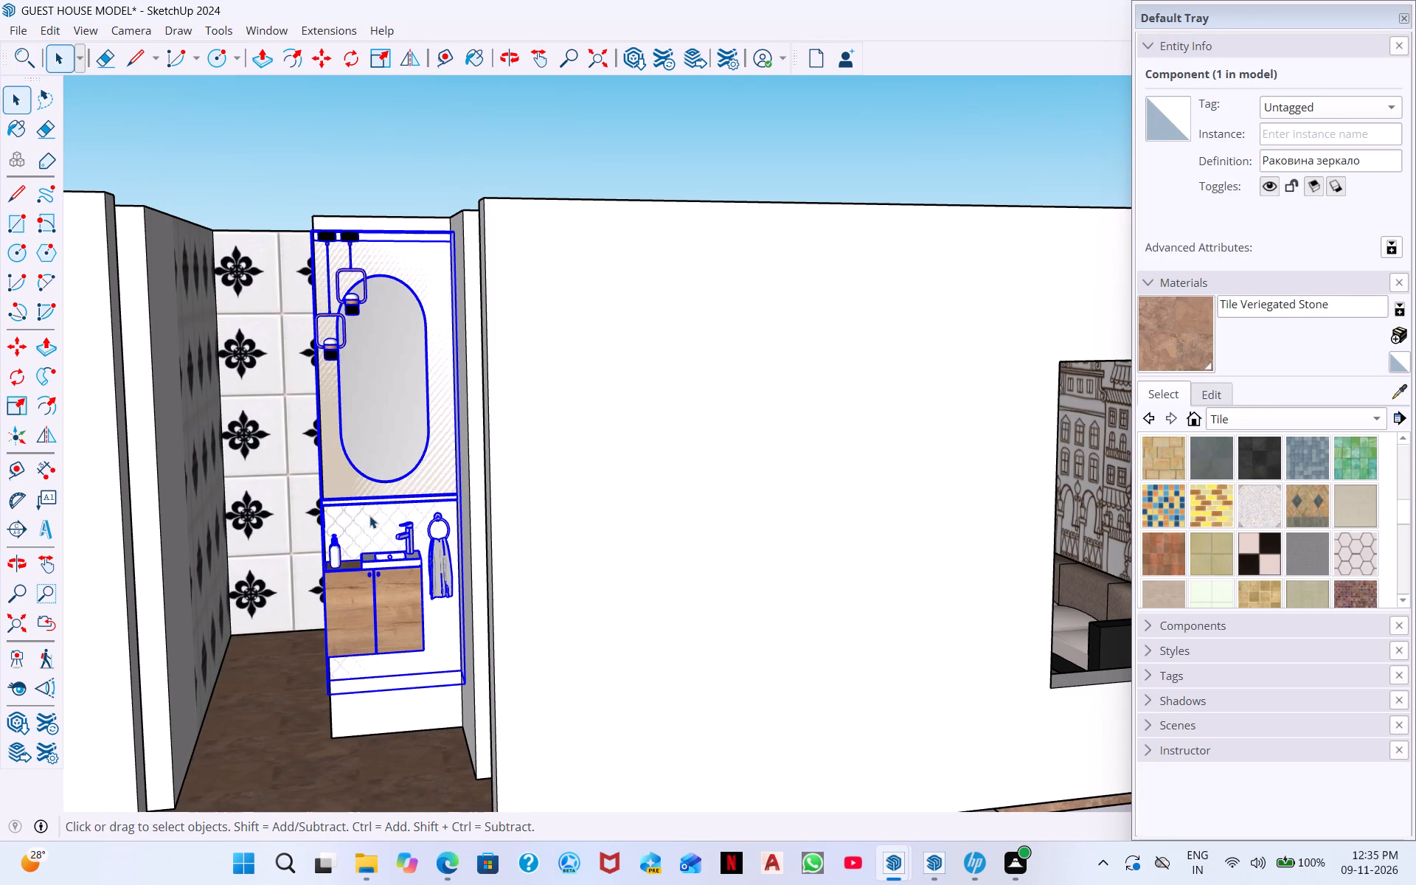
{"action": "key", "text": "space"}
{"action": "left_click", "coordinate": [413, 172]}
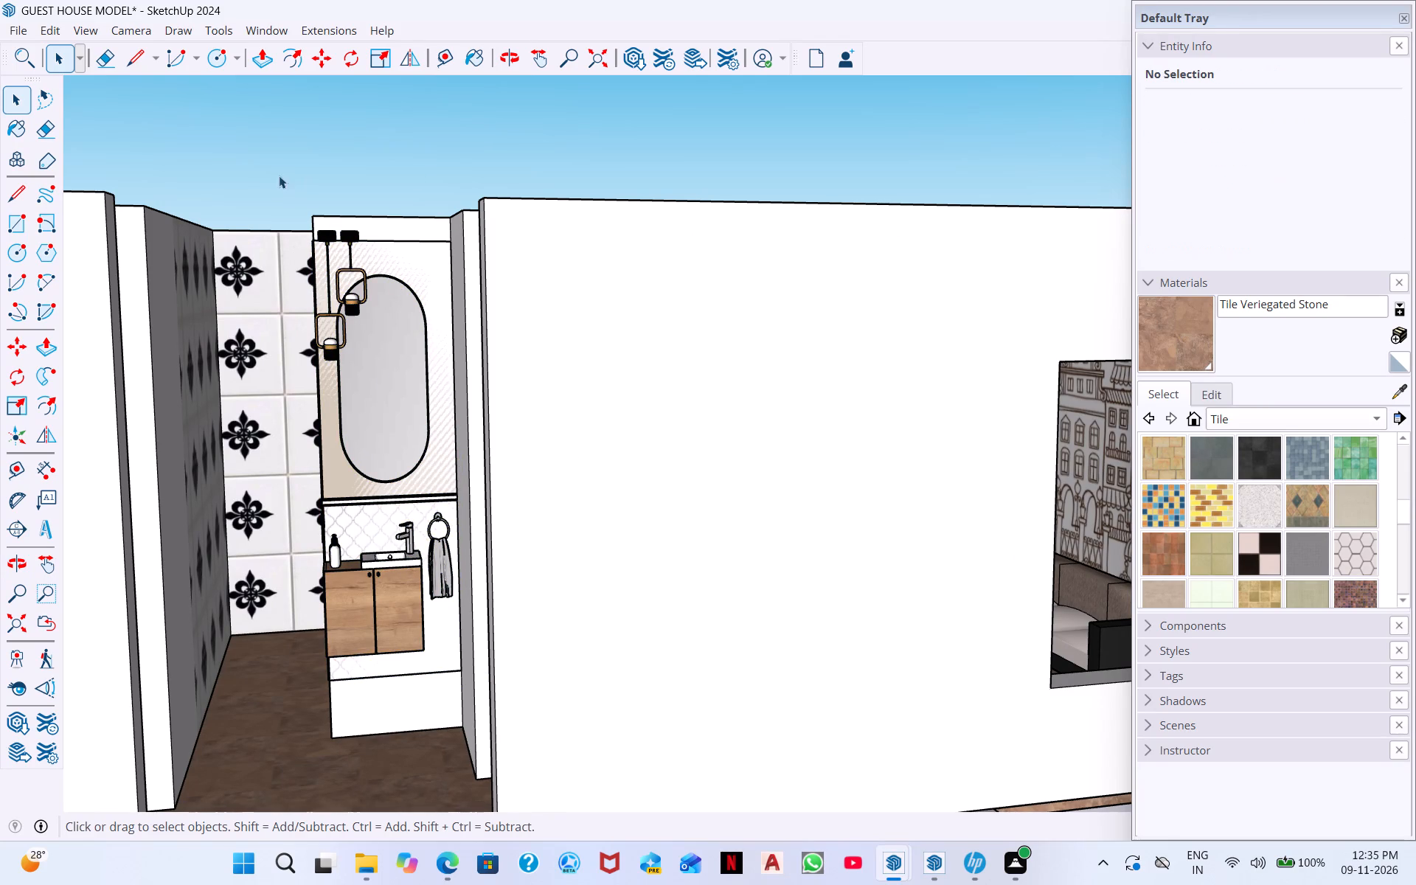
Browse the Landscaping, Fencing and Vegetation material collection for a suitable finish.
{"action": "left_click", "coordinate": [1224, 420]}
{"action": "left_click", "coordinate": [1191, 322]}
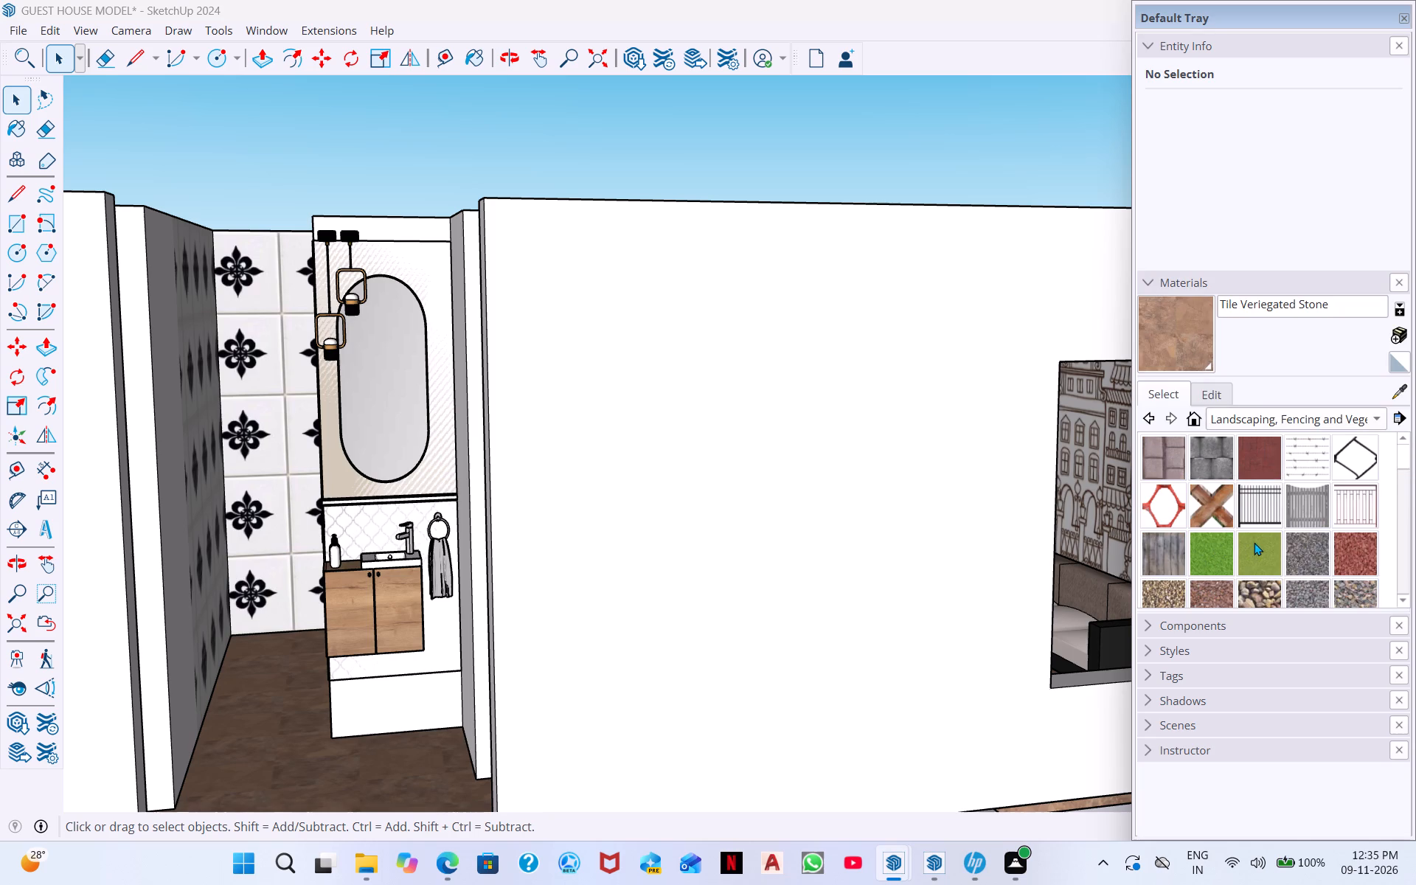
{"action": "scroll", "coordinate": [1269, 527], "scroll_direction": "down", "scroll_amount": 3}
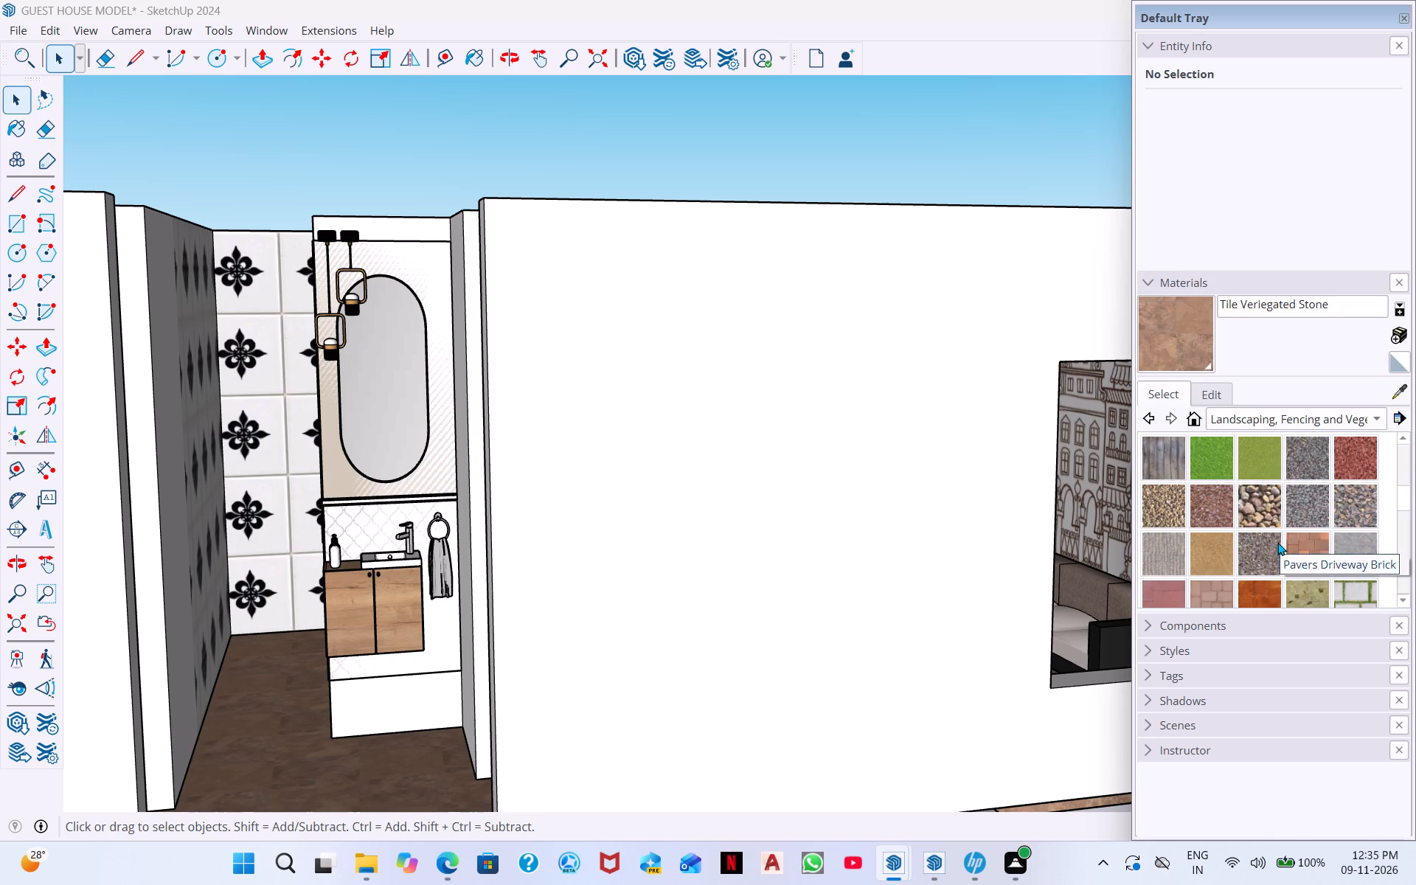
{"action": "scroll", "coordinate": [1275, 542], "scroll_direction": "down", "scroll_amount": 6}
{"action": "scroll", "coordinate": [1179, 478], "scroll_direction": "up", "scroll_amount": 3}
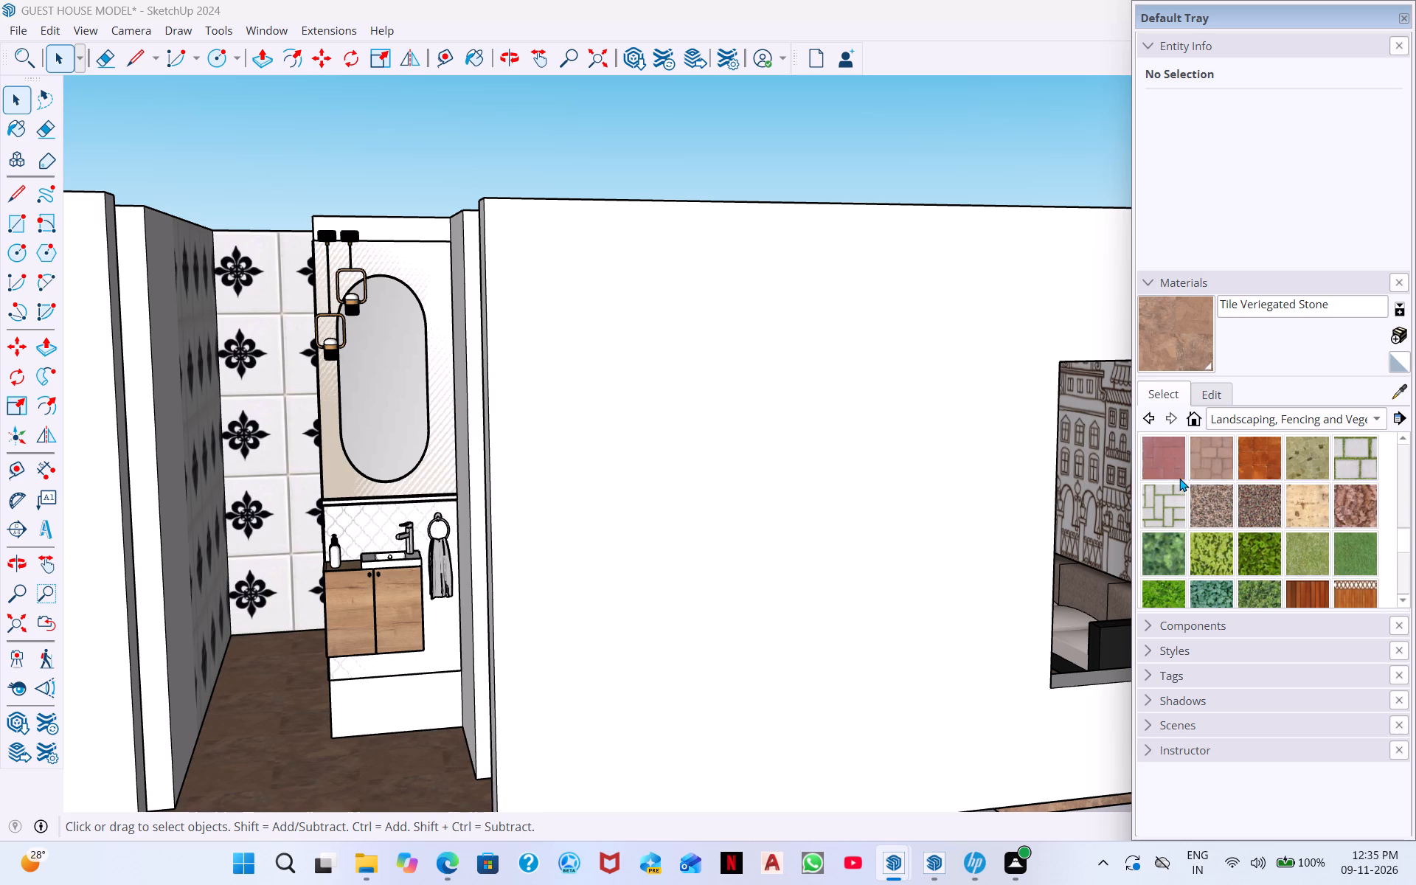
{"action": "scroll", "coordinate": [1394, 563], "scroll_direction": "up", "scroll_amount": 4}
{"action": "scroll", "coordinate": [1288, 499], "scroll_direction": "up", "scroll_amount": 3}
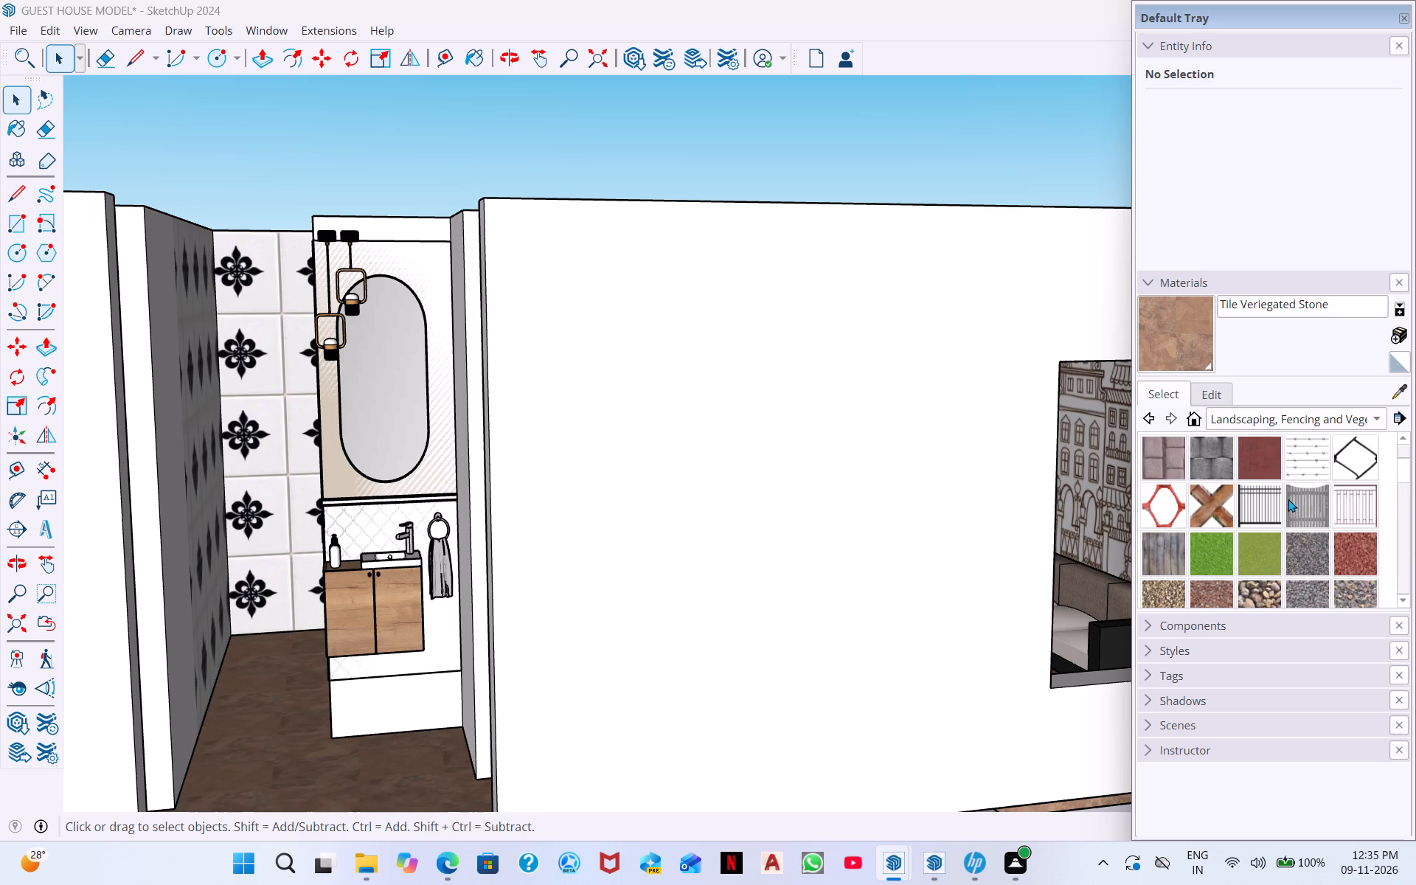
{"action": "scroll", "coordinate": [1218, 464], "scroll_direction": "up", "scroll_amount": 4}
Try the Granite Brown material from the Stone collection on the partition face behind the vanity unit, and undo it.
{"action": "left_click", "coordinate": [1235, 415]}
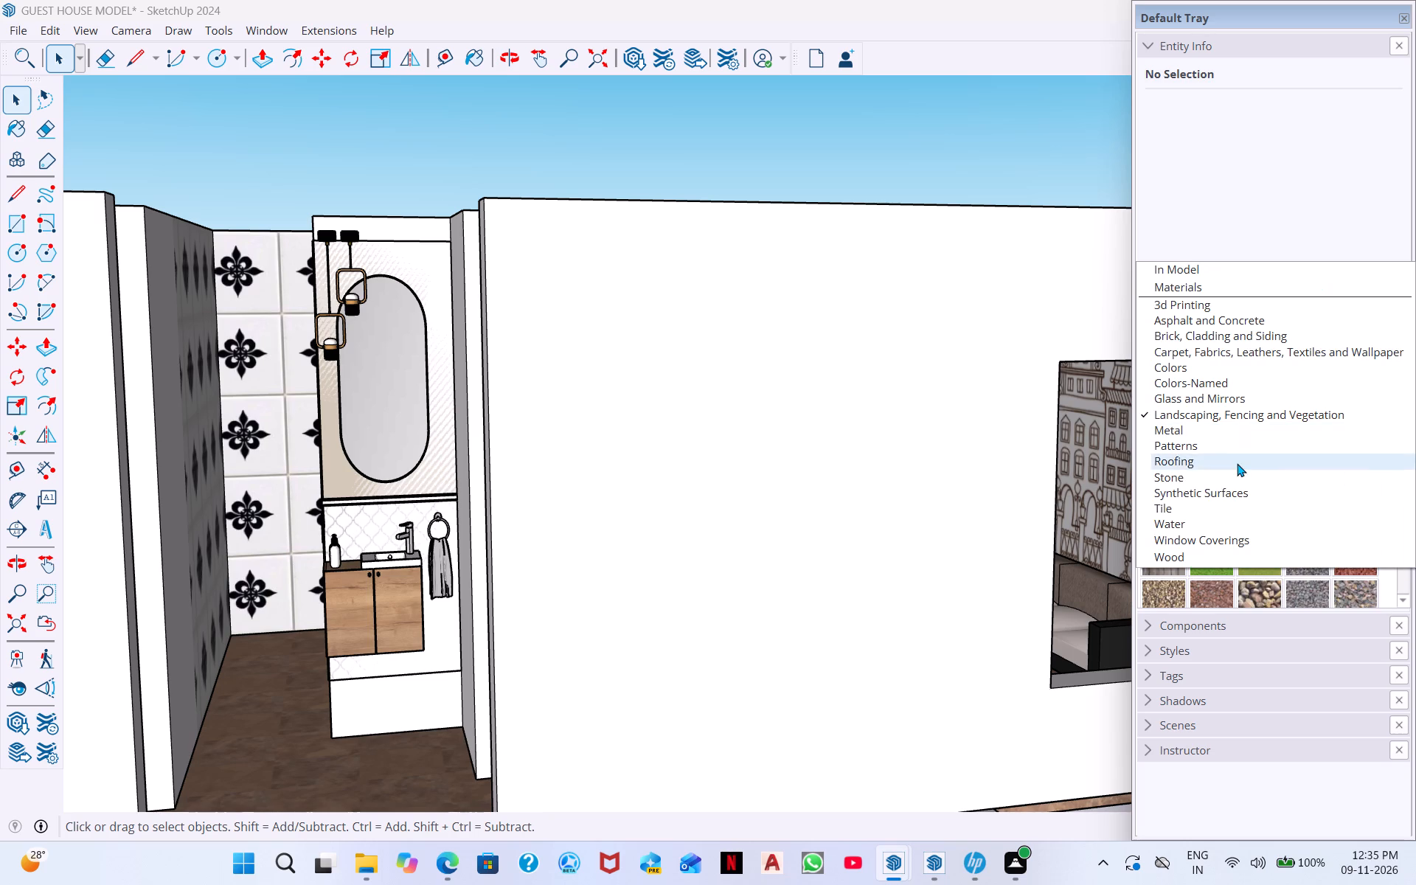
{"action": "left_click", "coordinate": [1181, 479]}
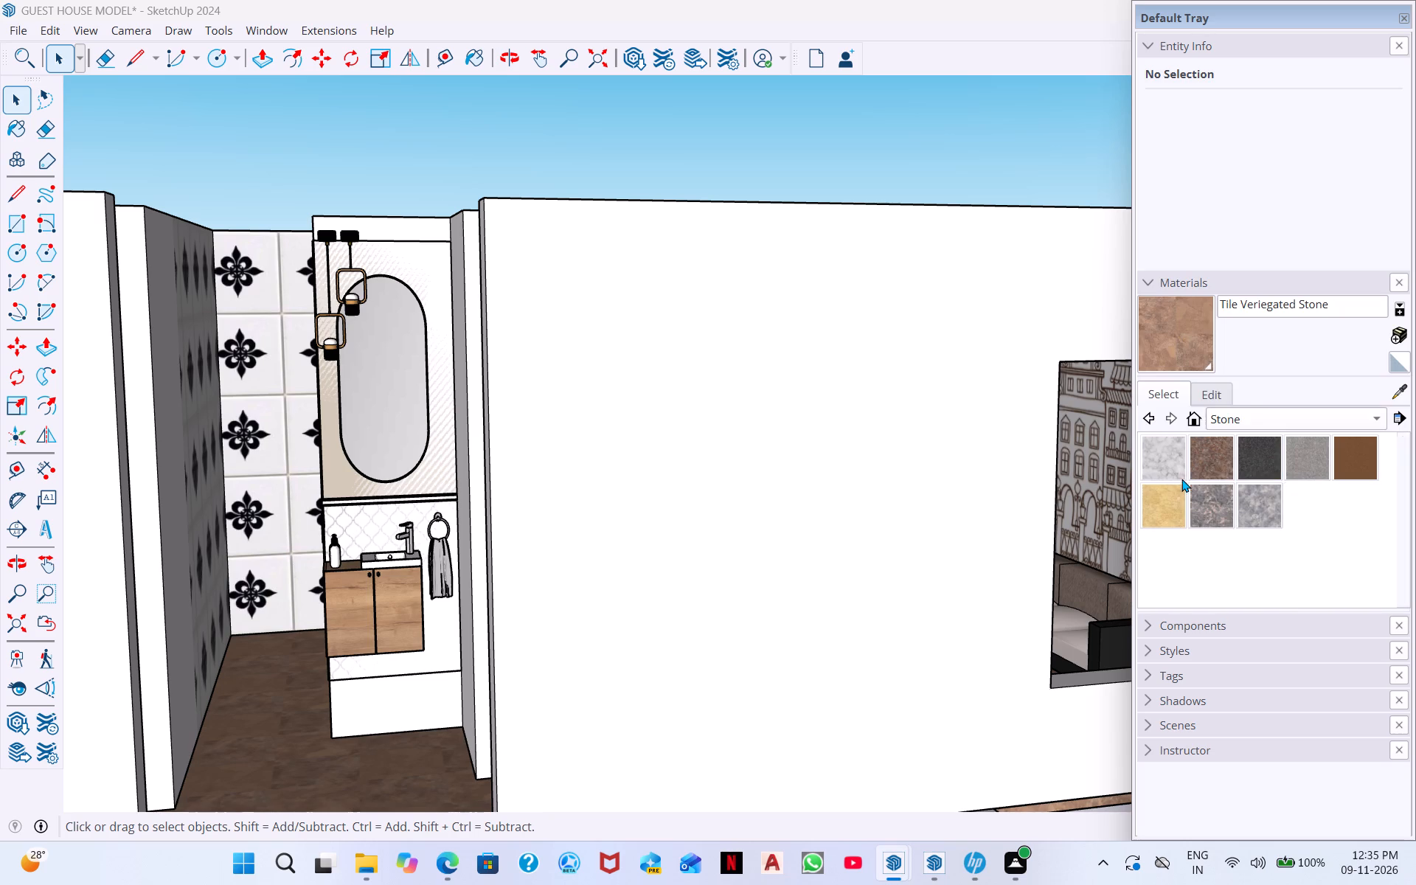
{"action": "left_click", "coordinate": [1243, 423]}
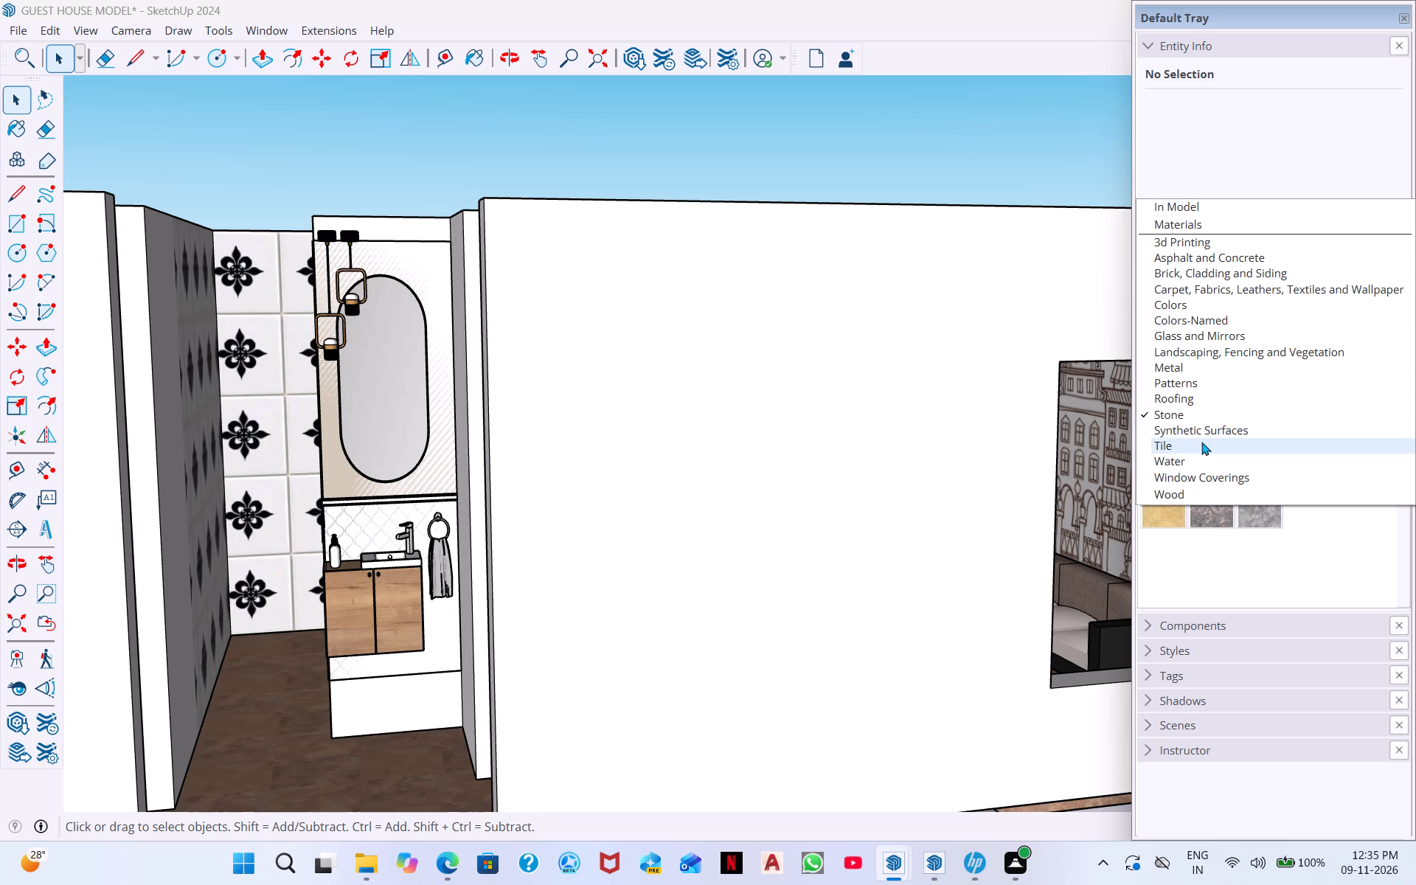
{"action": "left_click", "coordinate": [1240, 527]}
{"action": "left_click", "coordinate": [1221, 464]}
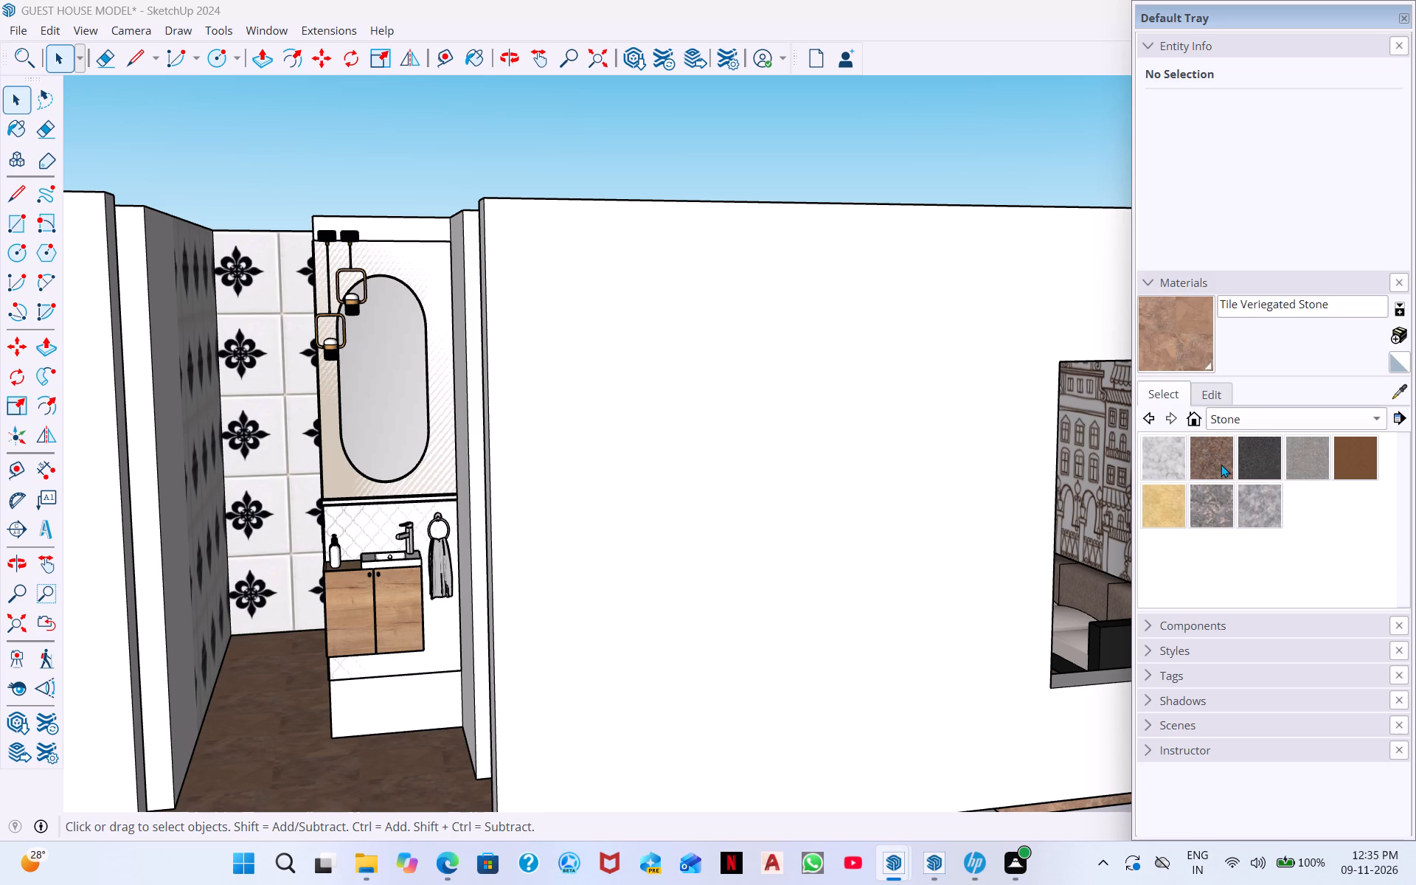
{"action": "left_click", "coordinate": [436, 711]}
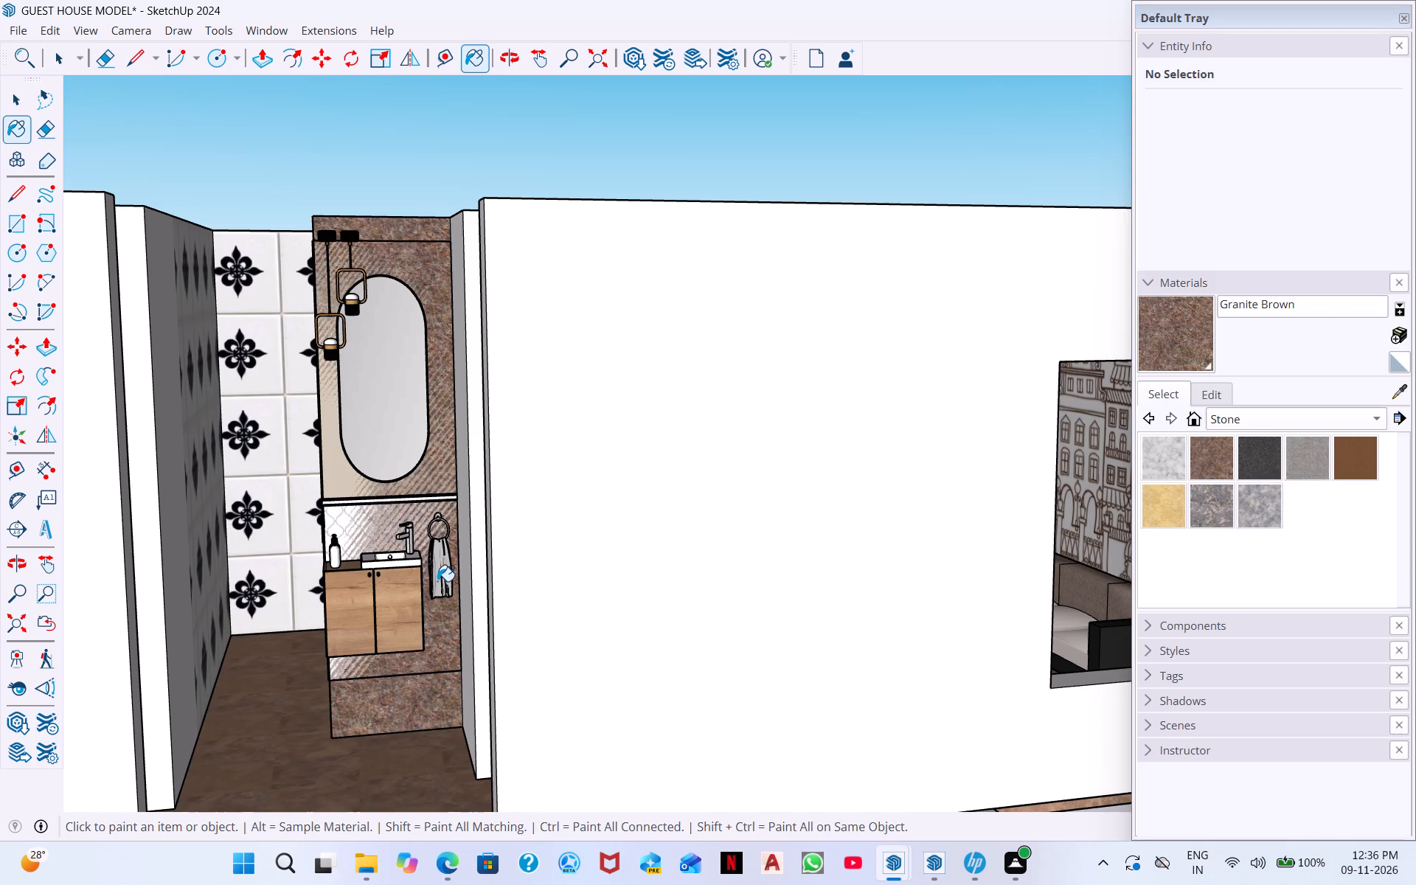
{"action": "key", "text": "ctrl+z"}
Examine how the vanity unit sits against the short bathroom partition from the front, from above and from the tiled side.
{"action": "middle_click_drag", "start_coordinate": [416, 608], "coordinate": [698, 685]}
{"action": "middle_click_drag", "start_coordinate": [481, 534], "coordinate": [485, 555]}
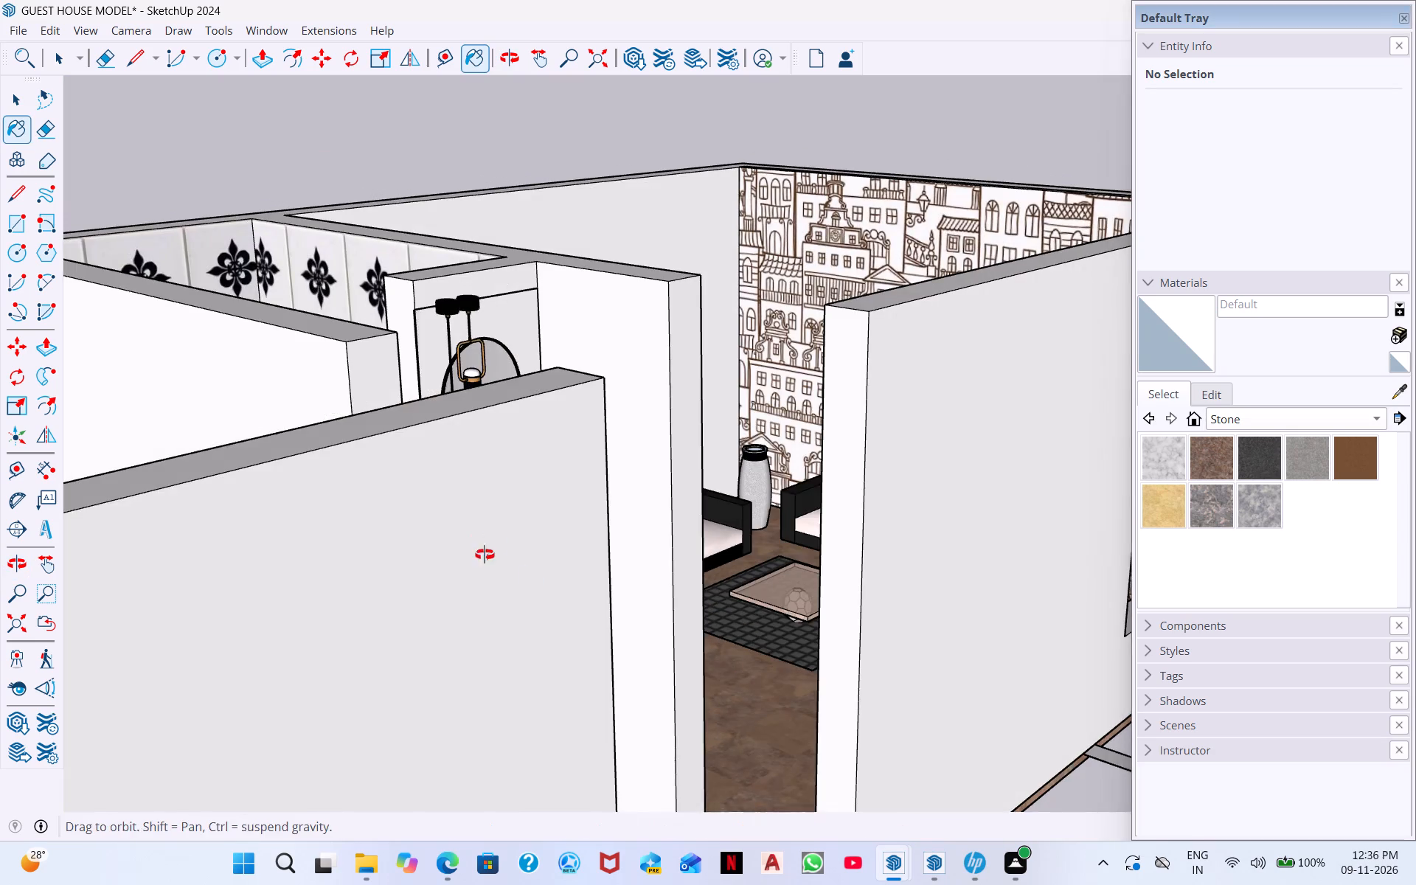
{"action": "middle_click_drag", "start_coordinate": [485, 555], "coordinate": [861, 571]}
{"action": "scroll", "coordinate": [600, 434], "scroll_direction": "up", "scroll_amount": 9}
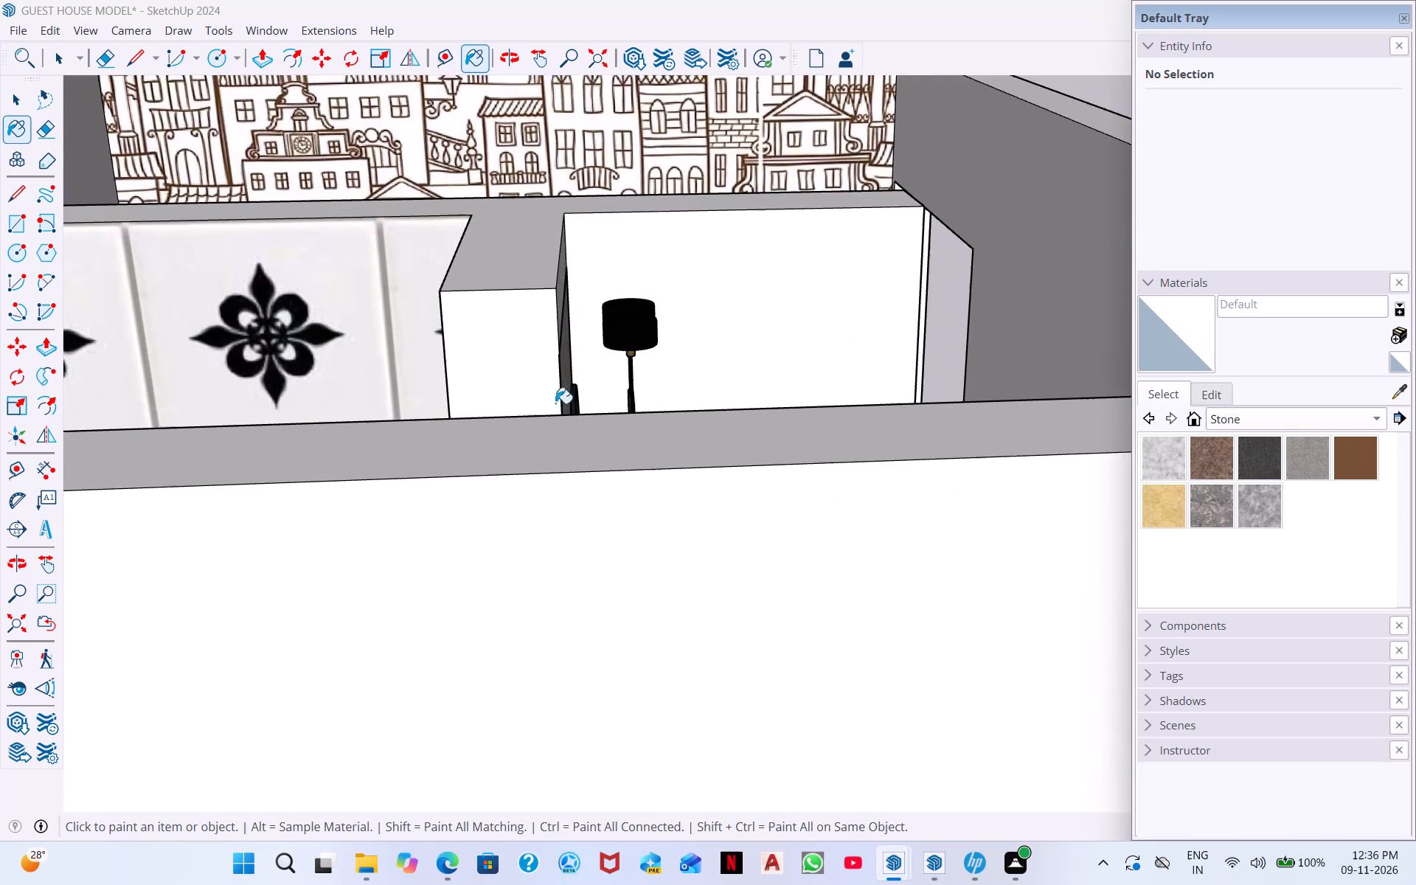
{"action": "middle_click_drag", "start_coordinate": [555, 403], "coordinate": [888, 330]}
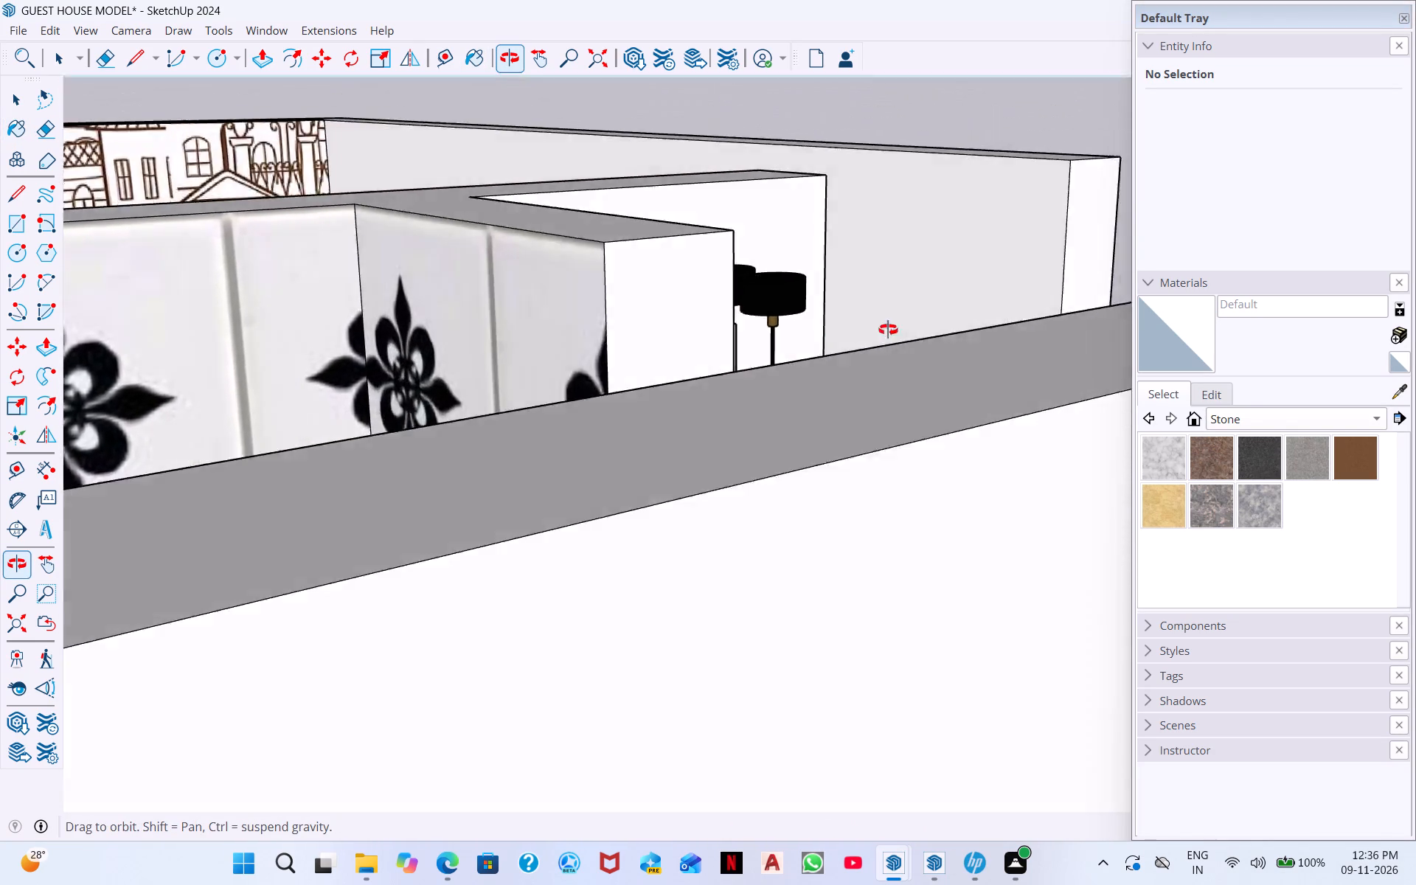
{"action": "middle_click_drag", "start_coordinate": [888, 330], "coordinate": [907, 317]}
{"action": "middle_click_drag", "start_coordinate": [782, 323], "coordinate": [204, 670]}
{"action": "scroll", "coordinate": [992, 532], "scroll_direction": "down", "scroll_amount": 2}
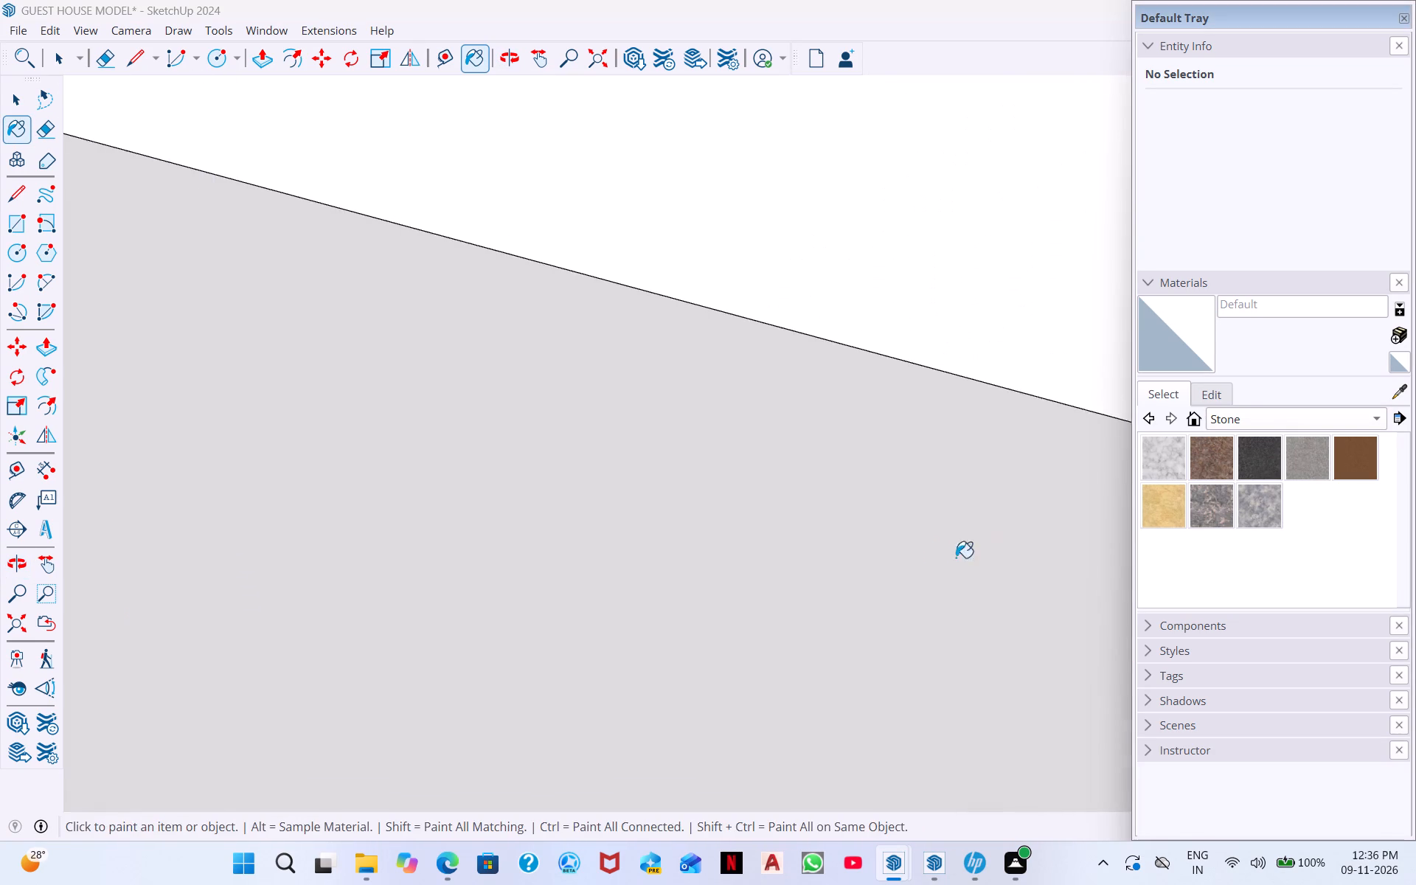
{"action": "scroll", "coordinate": [956, 558], "scroll_direction": "down", "scroll_amount": 9}
{"action": "middle_click_drag", "start_coordinate": [866, 496], "coordinate": [835, 527]}
{"action": "middle_click_drag", "start_coordinate": [770, 514], "coordinate": [737, 548]}
{"action": "middle_click_drag", "start_coordinate": [685, 388], "coordinate": [1359, 526]}
{"action": "middle_click_drag", "start_coordinate": [830, 442], "coordinate": [955, 430]}
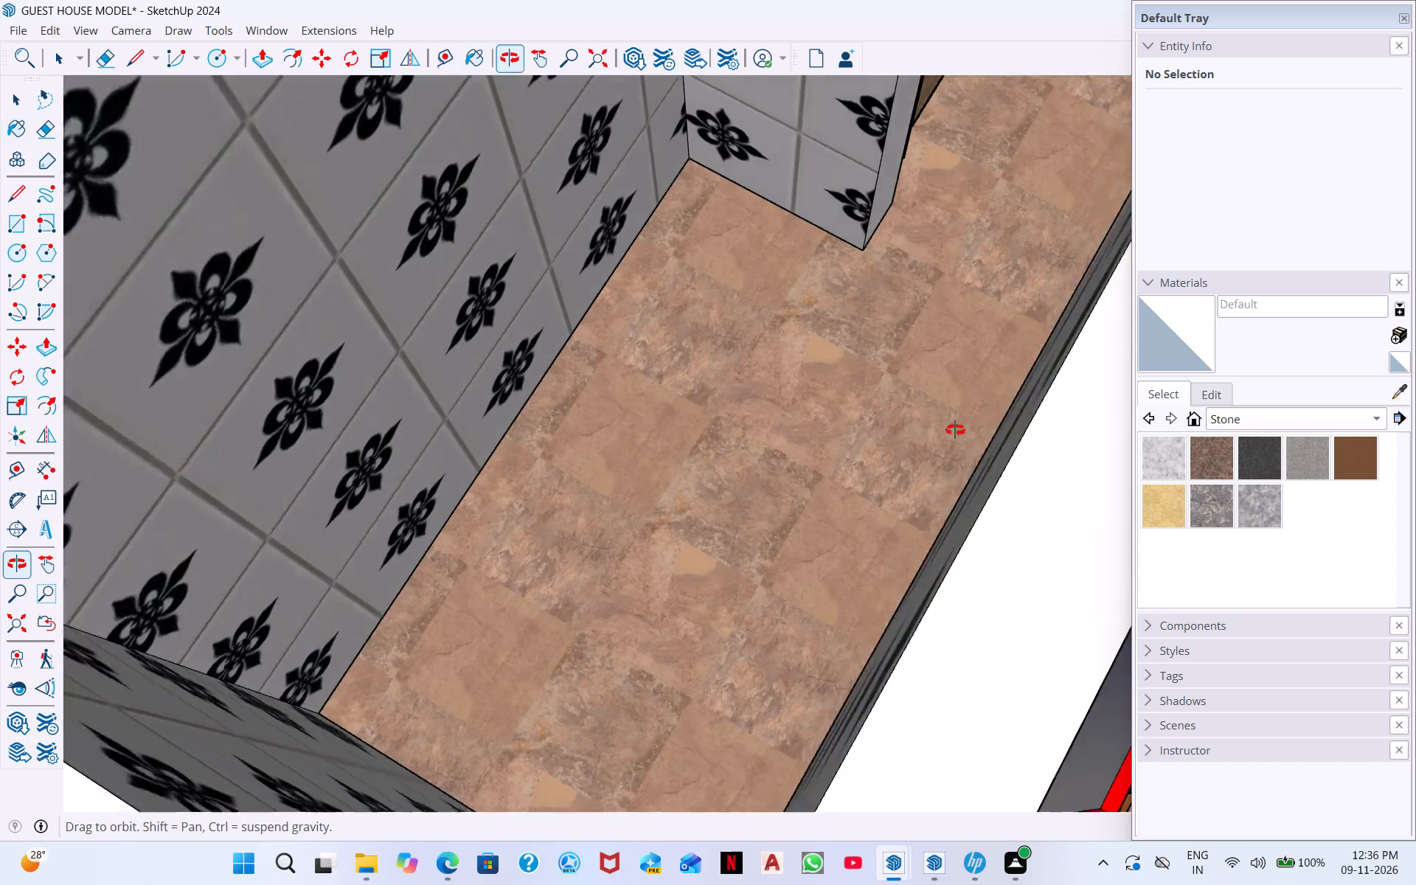
{"action": "middle_click_drag", "start_coordinate": [955, 430], "coordinate": [966, 420]}
{"action": "middle_click_drag", "start_coordinate": [770, 416], "coordinate": [808, 277]}
{"action": "middle_click_drag", "start_coordinate": [796, 261], "coordinate": [861, 689]}
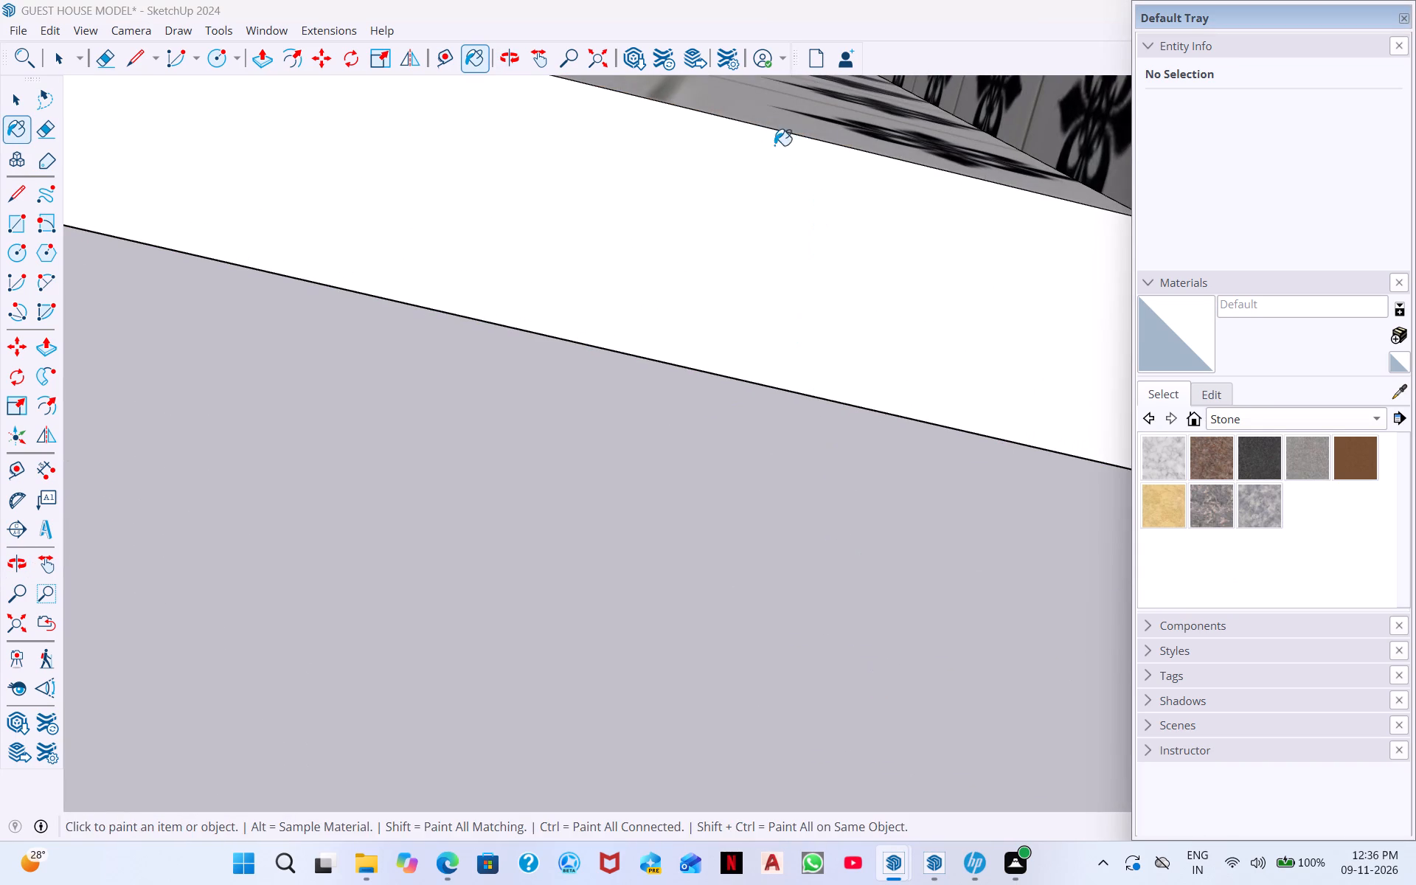
{"action": "left_click", "coordinate": [592, 55]}
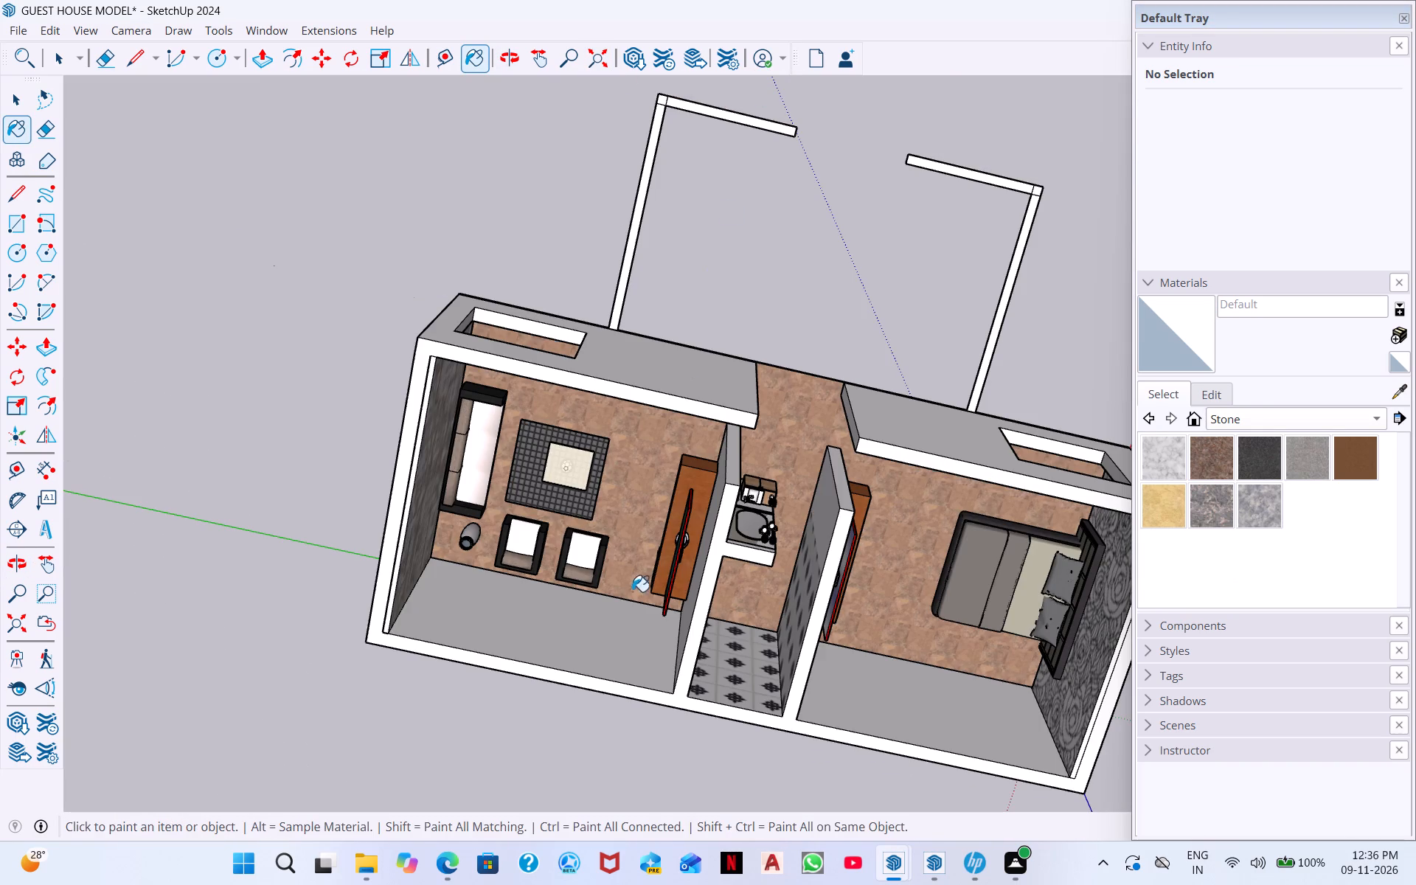
{"action": "middle_click_drag", "start_coordinate": [772, 621], "coordinate": [753, 390]}
{"action": "middle_click_drag", "start_coordinate": [761, 518], "coordinate": [770, 390]}
{"action": "middle_click_drag", "start_coordinate": [747, 501], "coordinate": [771, 400]}
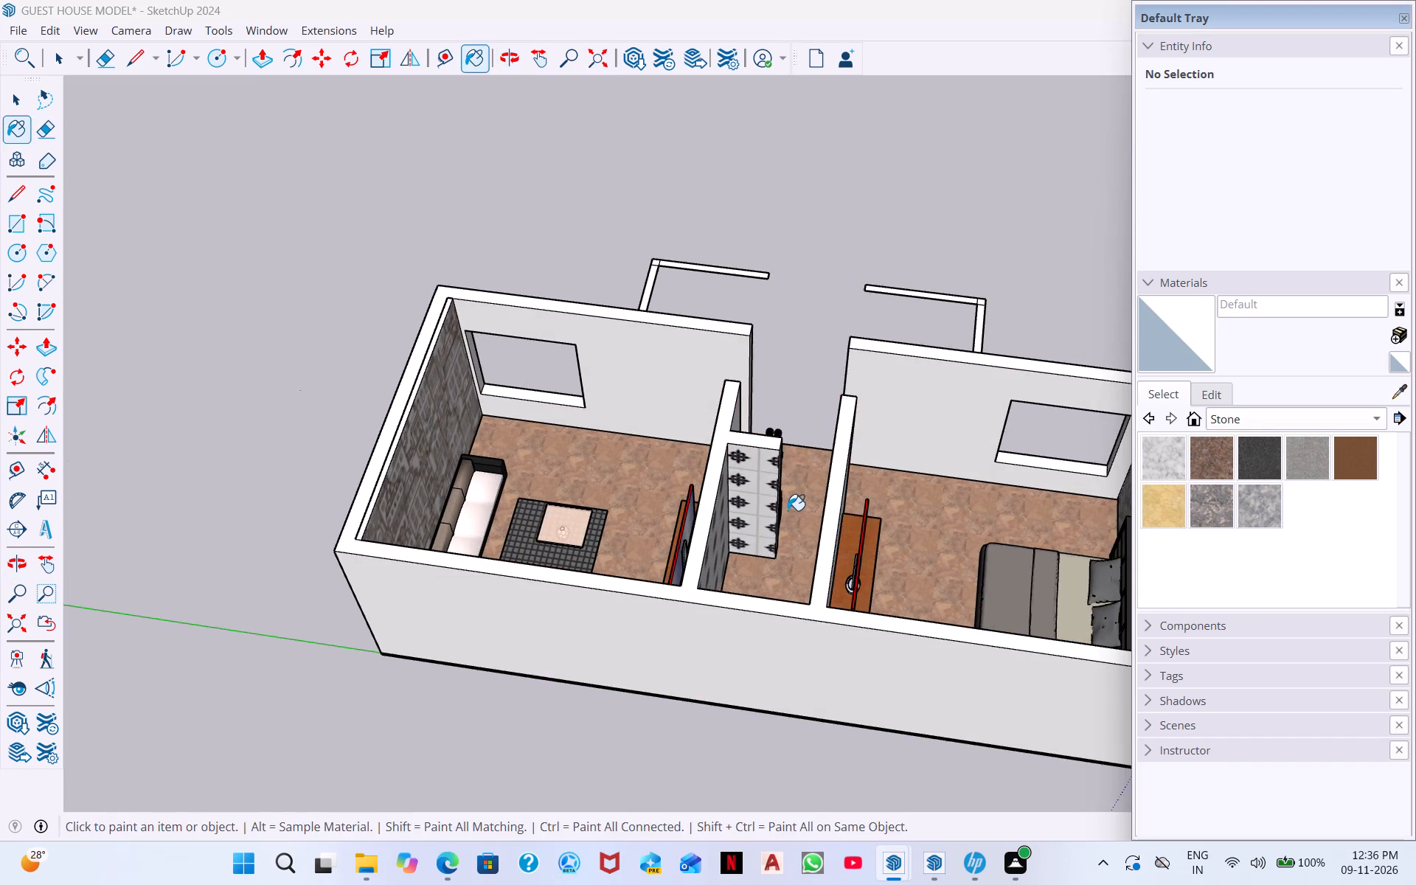
{"action": "middle_click_drag", "start_coordinate": [798, 478], "coordinate": [808, 447]}
{"action": "scroll", "coordinate": [808, 445], "scroll_direction": "up", "scroll_amount": 11}
{"action": "middle_click_drag", "start_coordinate": [752, 487], "coordinate": [760, 420]}
{"action": "scroll", "coordinate": [799, 426], "scroll_direction": "up", "scroll_amount": 10}
{"action": "middle_click_drag", "start_coordinate": [789, 472], "coordinate": [636, 539]}
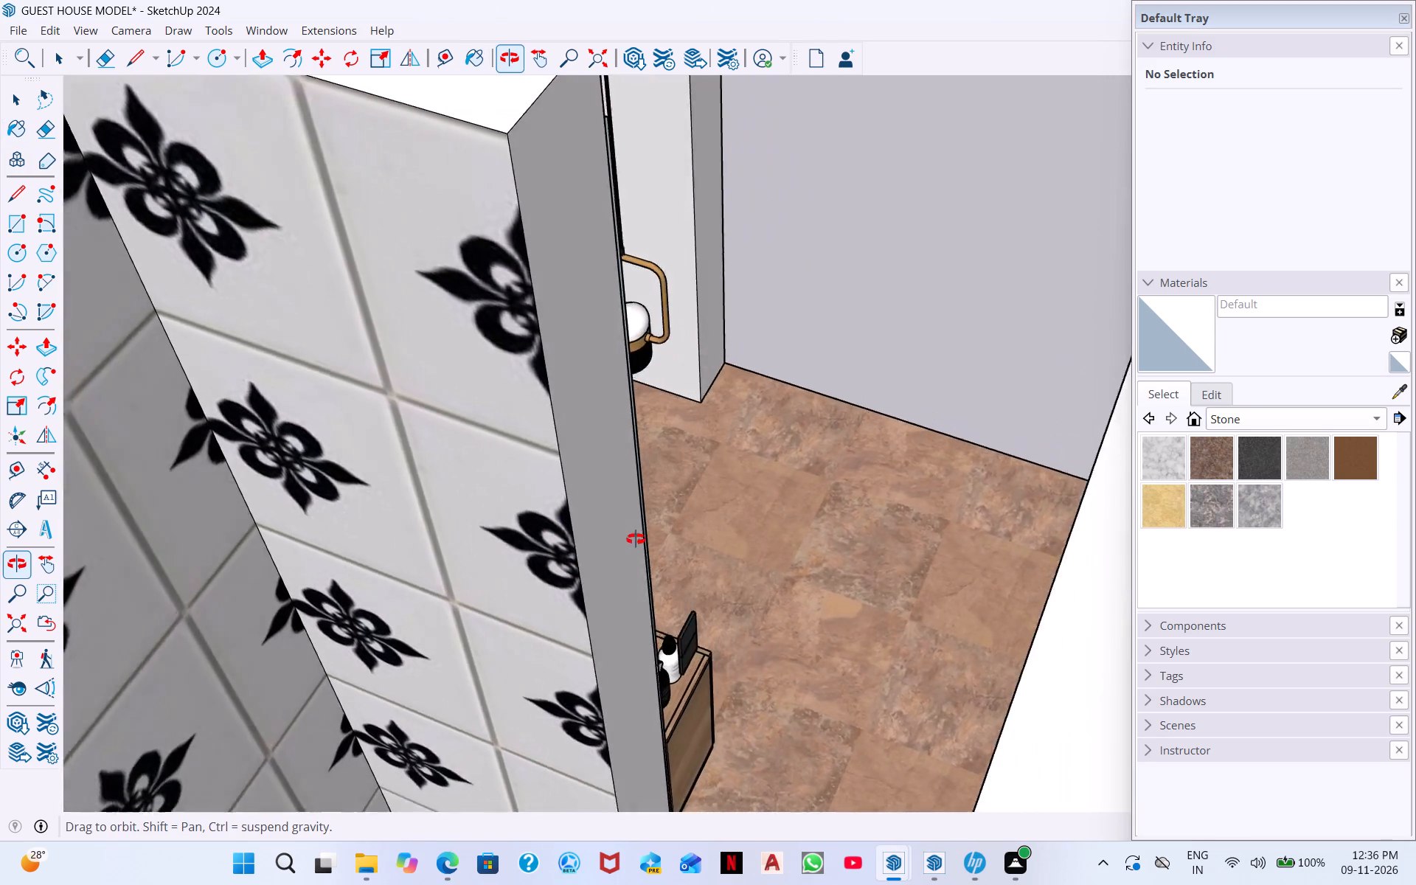
{"action": "middle_click_drag", "start_coordinate": [636, 539], "coordinate": [465, 700]}
{"action": "middle_click_drag", "start_coordinate": [712, 685], "coordinate": [407, 752]}
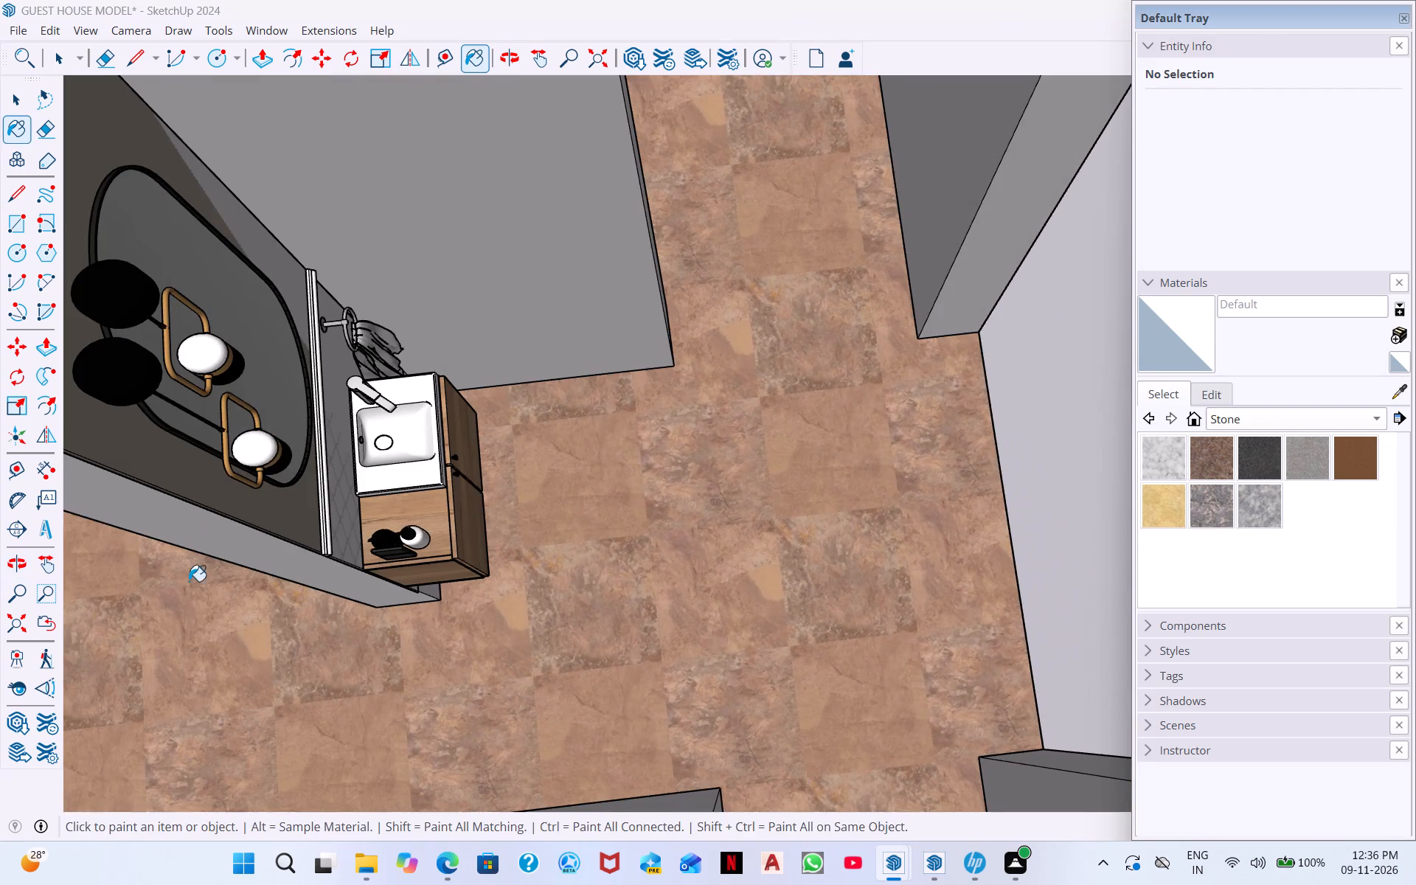
{"action": "middle_click_drag", "start_coordinate": [403, 580], "coordinate": [170, 474]}
{"action": "middle_click_drag", "start_coordinate": [439, 486], "coordinate": [293, 397]}
{"action": "scroll", "coordinate": [421, 0], "scroll_direction": "down", "scroll_amount": 1}
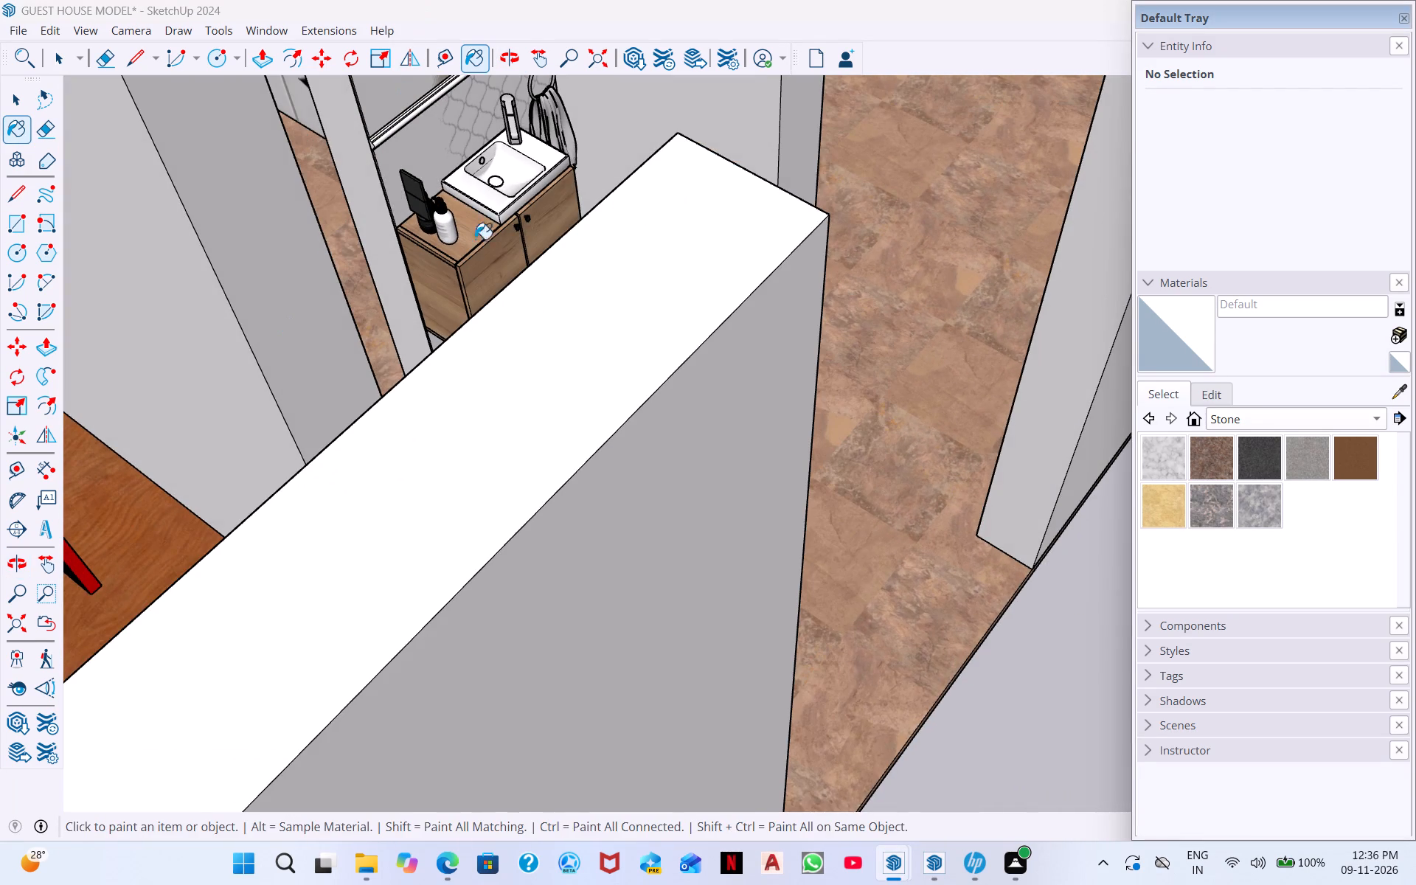
{"action": "middle_click_drag", "start_coordinate": [476, 249], "coordinate": [369, 158]}
{"action": "middle_click_drag", "start_coordinate": [532, 212], "coordinate": [333, 209]}
{"action": "scroll", "coordinate": [579, 238], "scroll_direction": "up", "scroll_amount": 2}
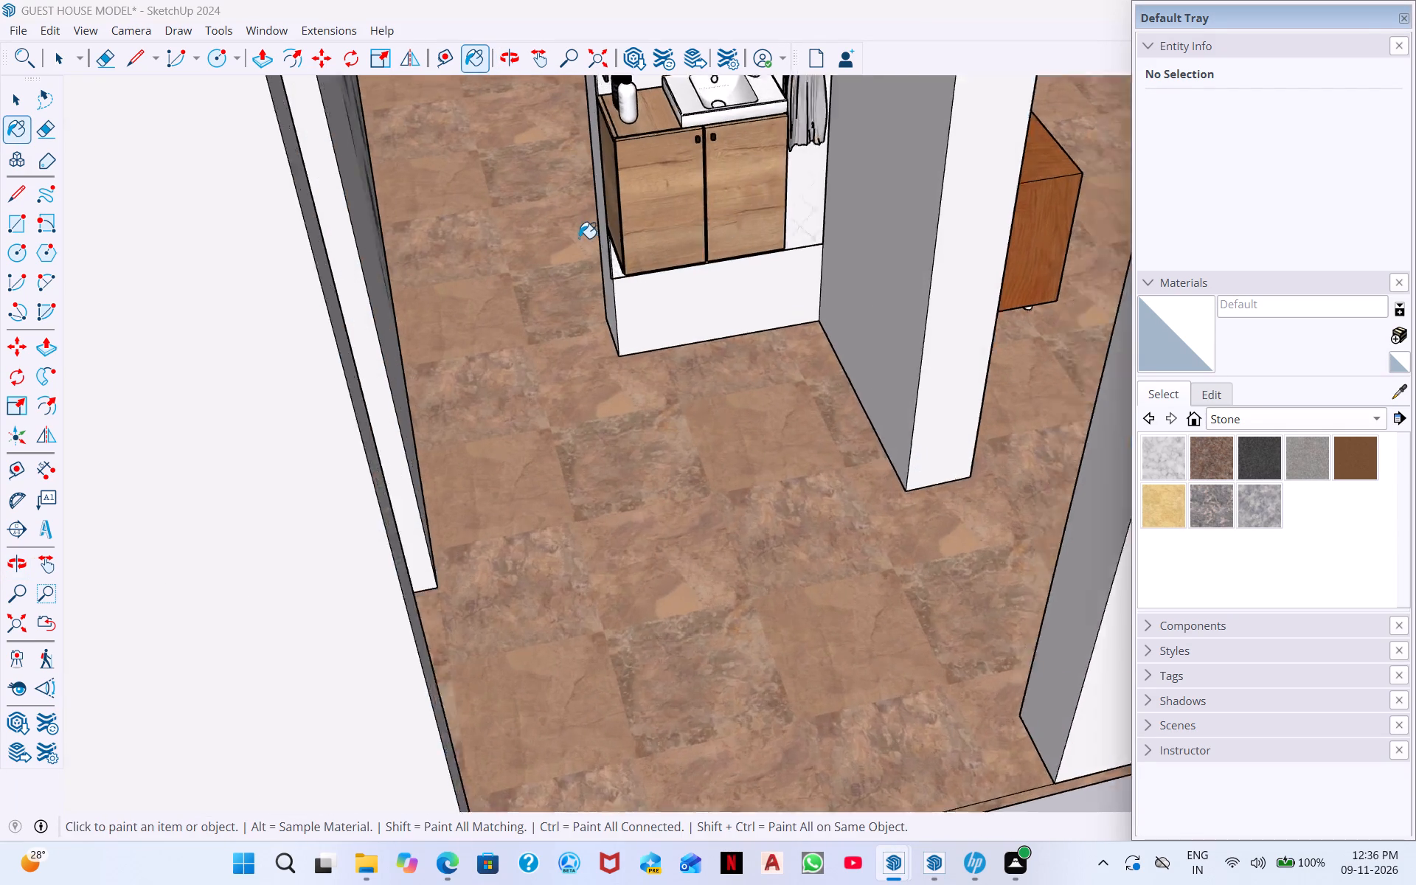
{"action": "scroll", "coordinate": [579, 238], "scroll_direction": "up", "scroll_amount": 8}
{"action": "middle_click", "coordinate": [687, 278]}
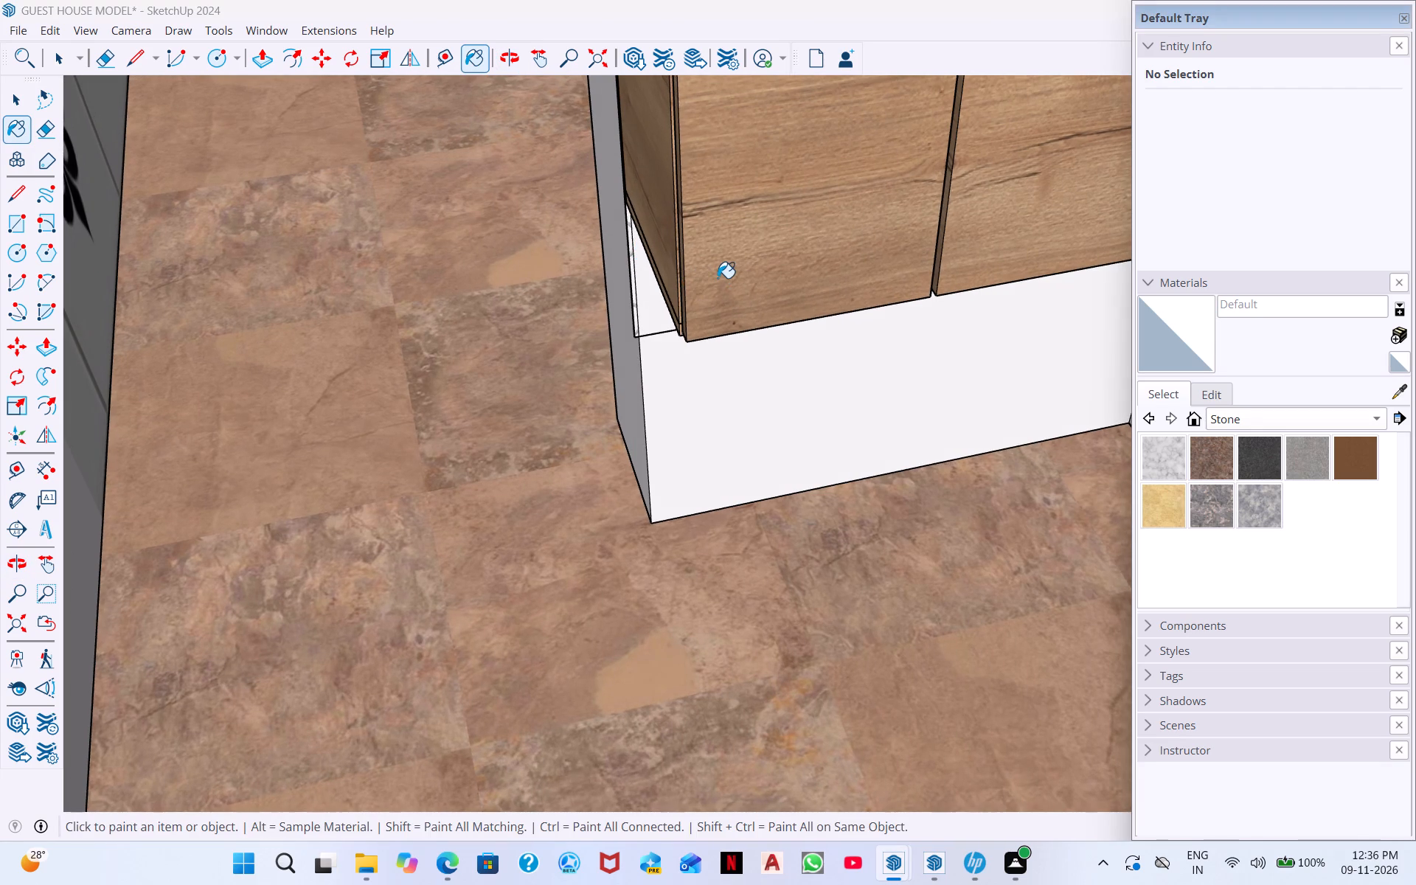
Scale the washbasin and mirror unit slightly narrower from its free side so that it sits within the short partition's edge.
{"action": "key", "text": "space"}
{"action": "left_click", "coordinate": [714, 288]}
{"action": "scroll", "coordinate": [631, 327], "scroll_direction": "up", "scroll_amount": 5}
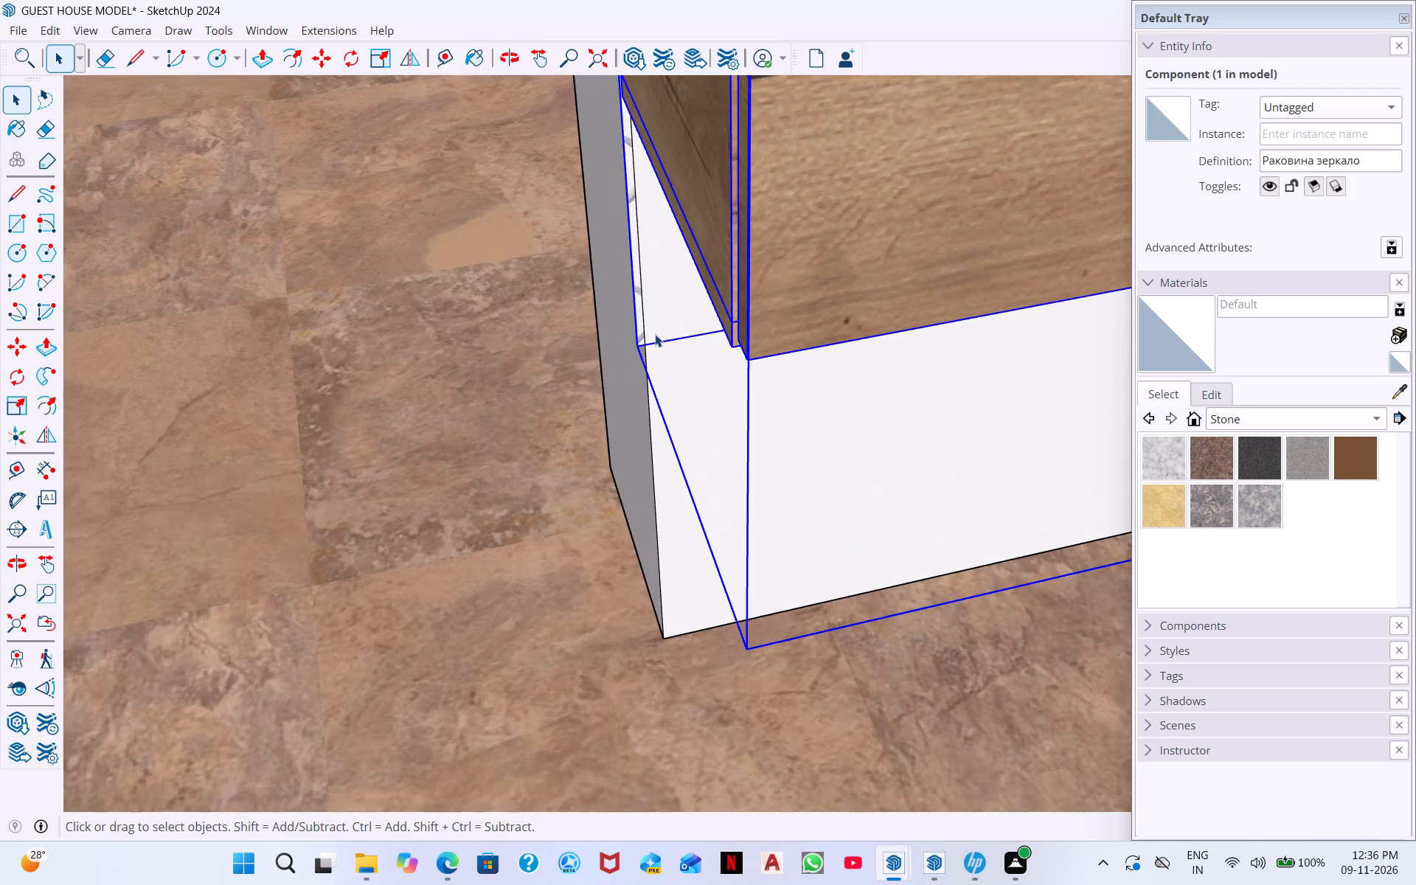
{"action": "scroll", "coordinate": [655, 334], "scroll_direction": "up", "scroll_amount": 14}
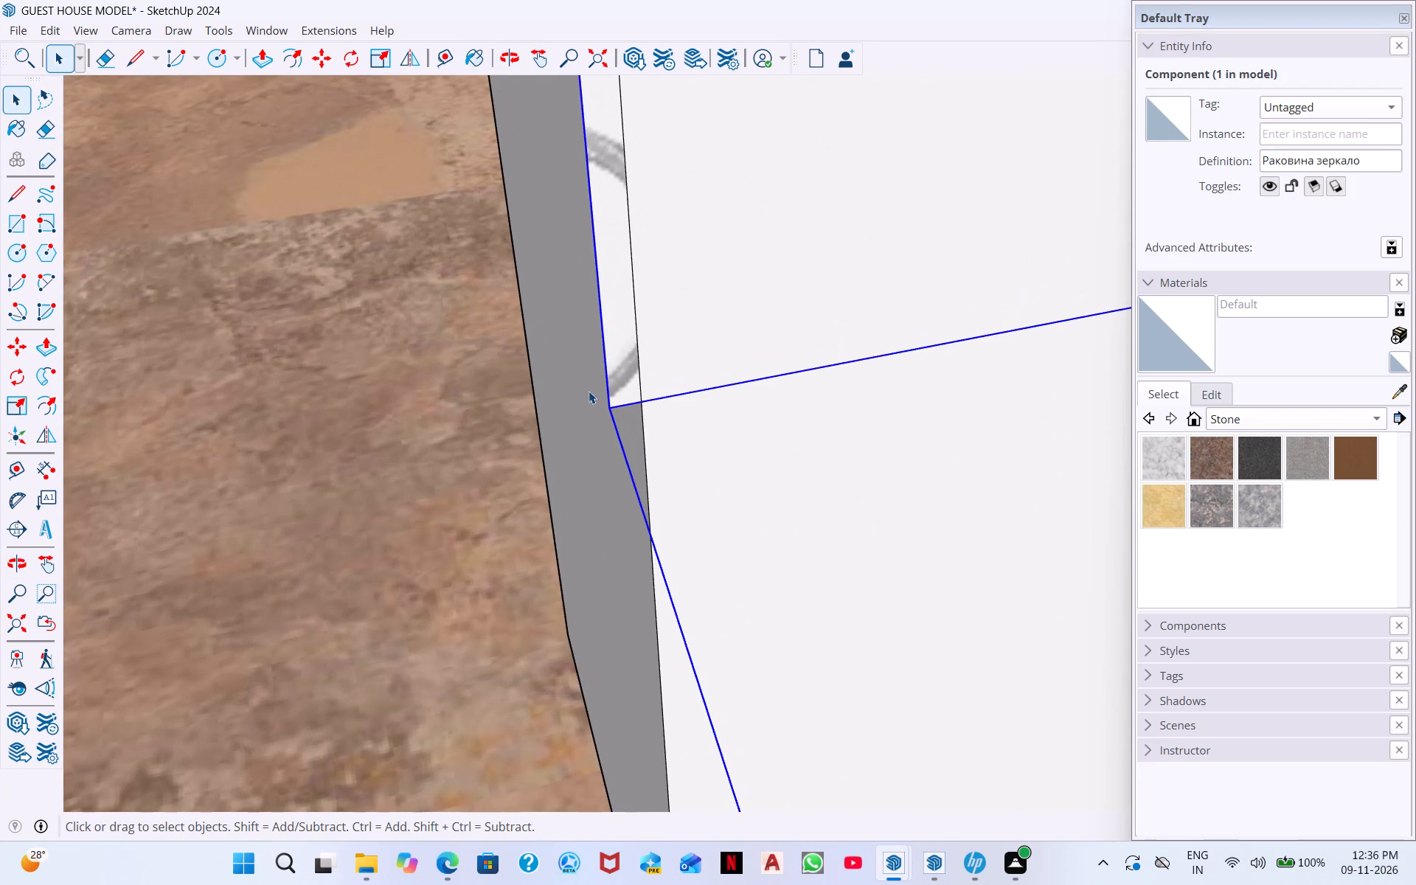
{"action": "scroll", "coordinate": [652, 324], "scroll_direction": "down", "scroll_amount": 13}
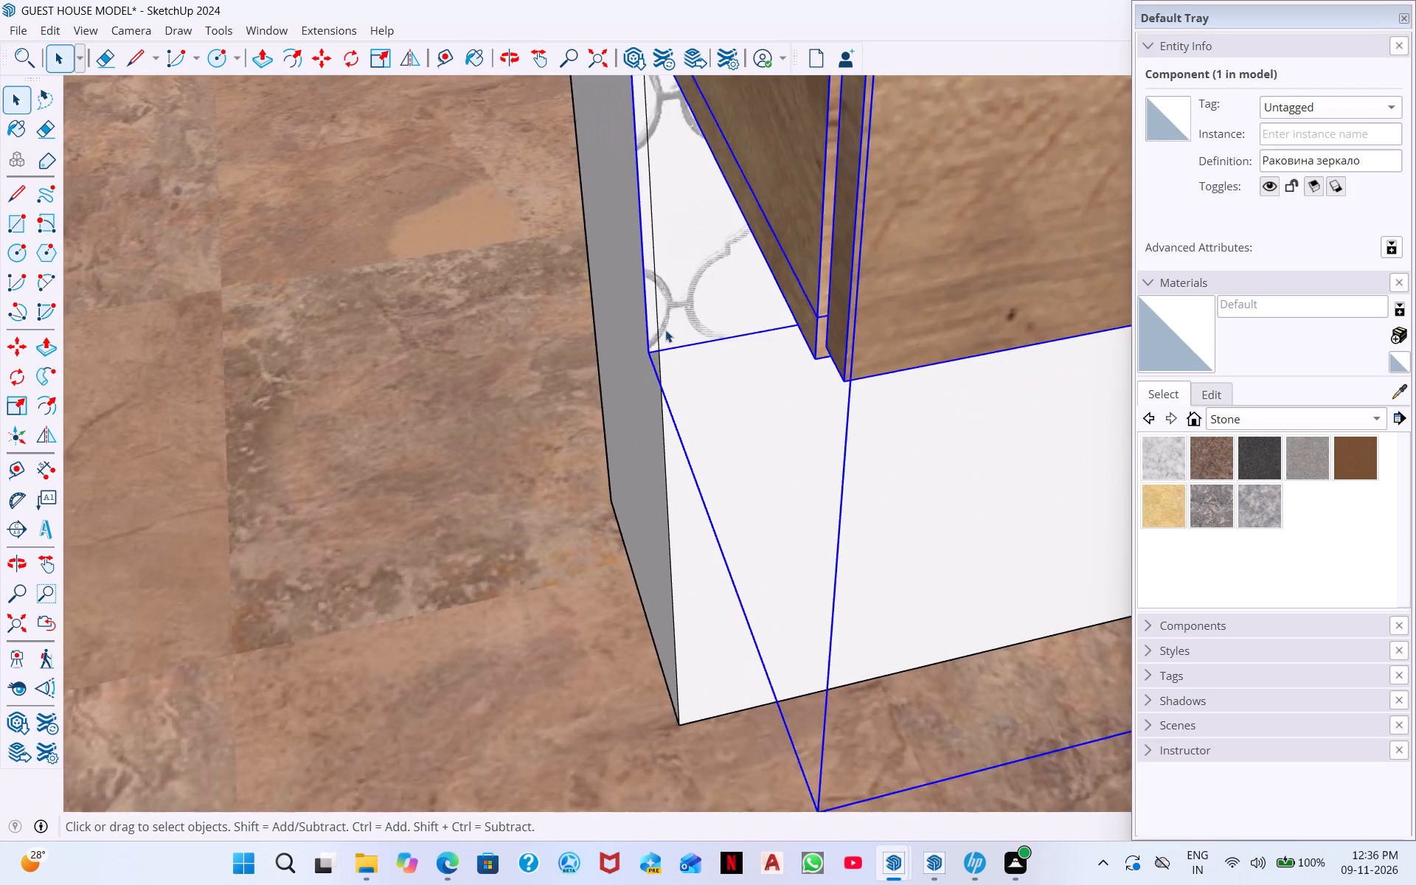
{"action": "scroll", "coordinate": [665, 330], "scroll_direction": "down", "scroll_amount": 17}
{"action": "middle_click_drag", "start_coordinate": [741, 159], "coordinate": [738, 98]}
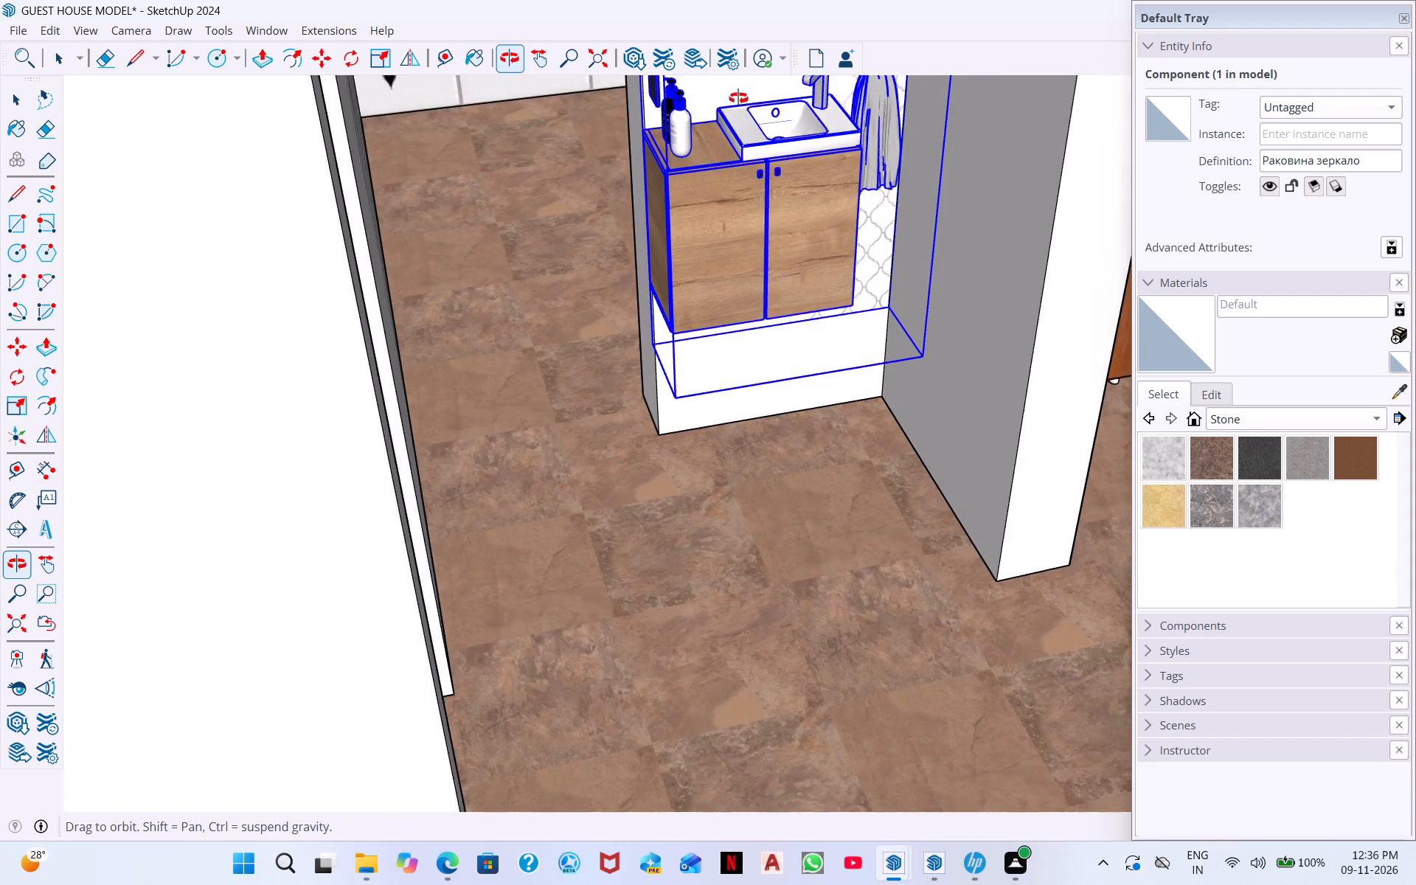
{"action": "middle_click_drag", "start_coordinate": [738, 98], "coordinate": [733, 89]}
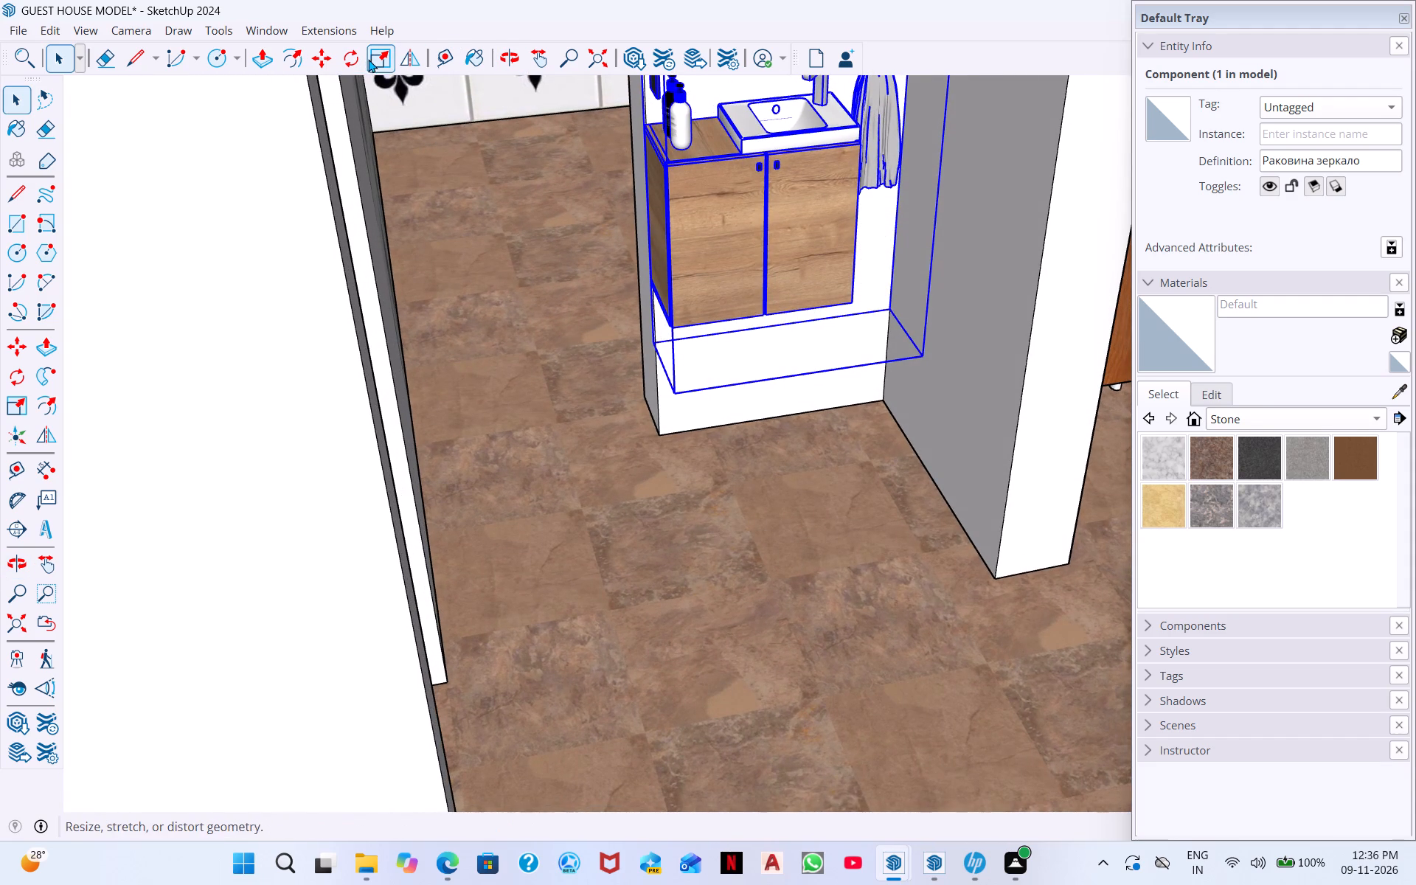
{"action": "left_click", "coordinate": [373, 60]}
{"action": "scroll", "coordinate": [713, 182], "scroll_direction": "up", "scroll_amount": 4}
{"action": "scroll", "coordinate": [611, 130], "scroll_direction": "up", "scroll_amount": 6}
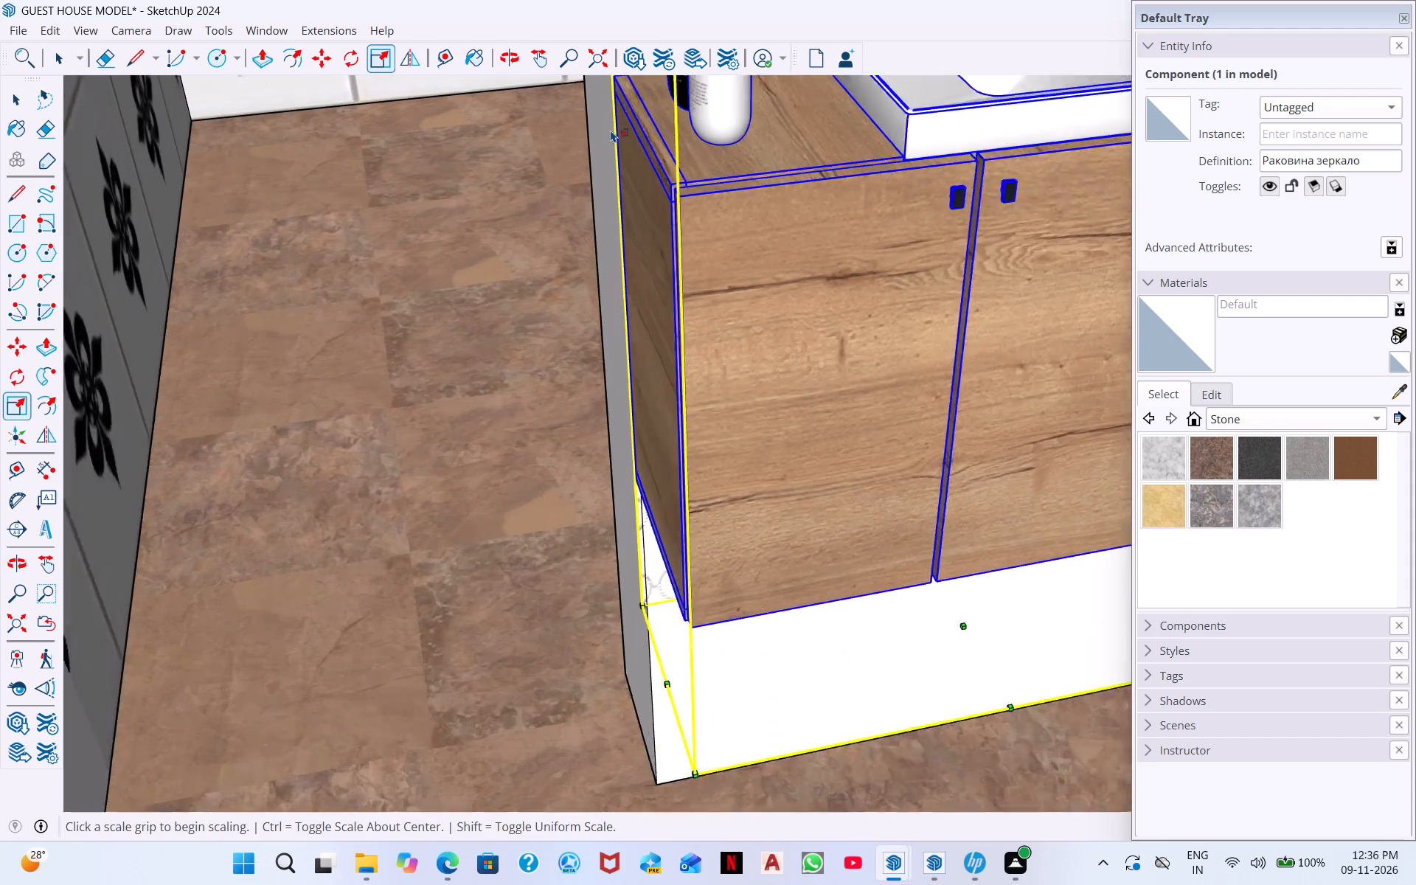
{"action": "scroll", "coordinate": [611, 130], "scroll_direction": "up", "scroll_amount": 3}
{"action": "scroll", "coordinate": [611, 130], "scroll_direction": "down", "scroll_amount": 6}
{"action": "middle_click_drag", "start_coordinate": [682, 178], "coordinate": [602, 412]}
{"action": "scroll", "coordinate": [678, 224], "scroll_direction": "down", "scroll_amount": 1}
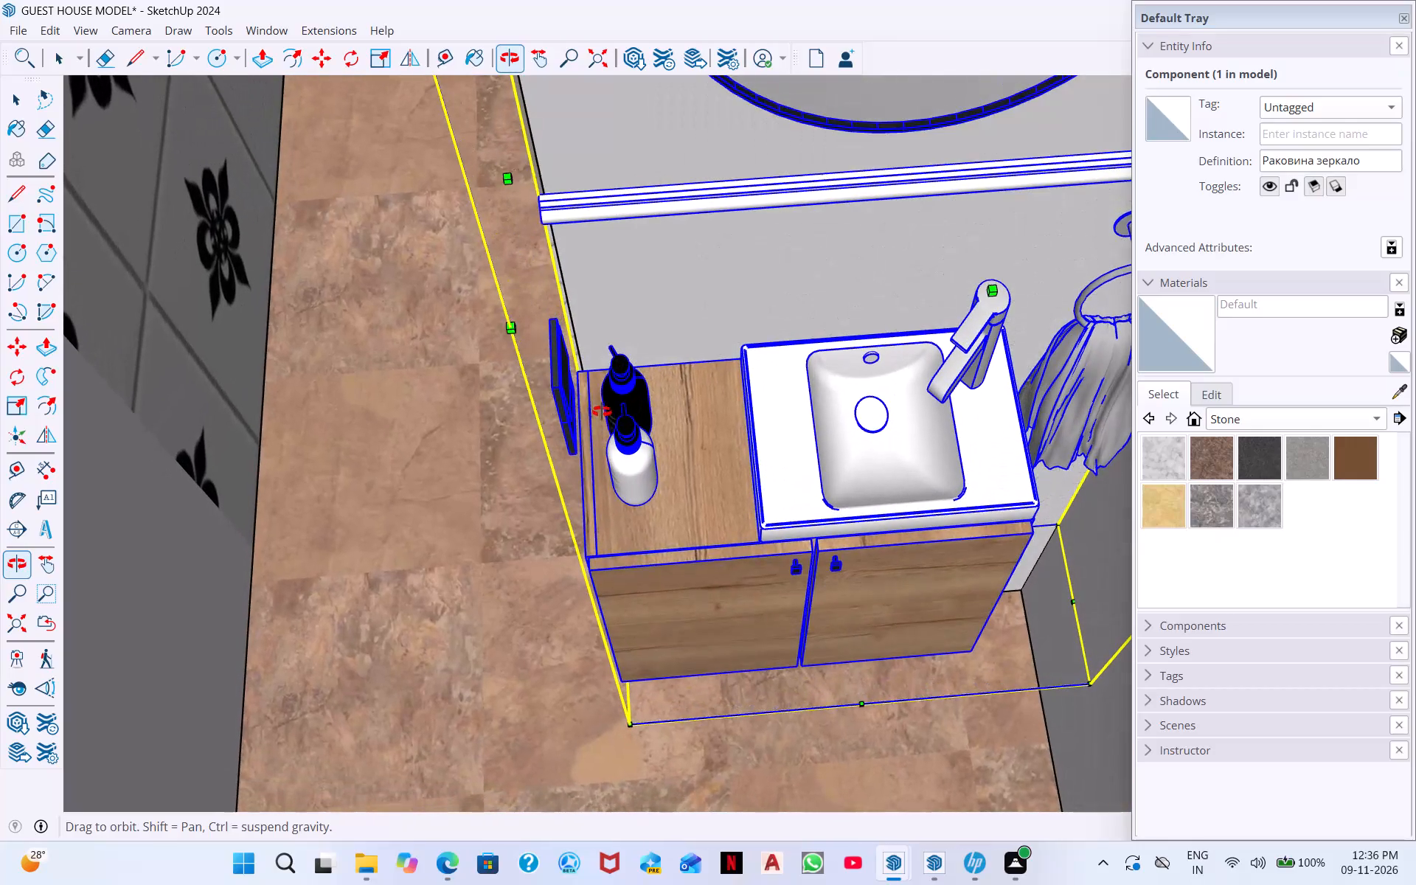
{"action": "middle_click_drag", "start_coordinate": [602, 412], "coordinate": [598, 403]}
{"action": "scroll", "coordinate": [461, 207], "scroll_direction": "up", "scroll_amount": 4}
{"action": "middle_click_drag", "start_coordinate": [606, 191], "coordinate": [646, 263]}
{"action": "scroll", "coordinate": [643, 262], "scroll_direction": "down", "scroll_amount": 1}
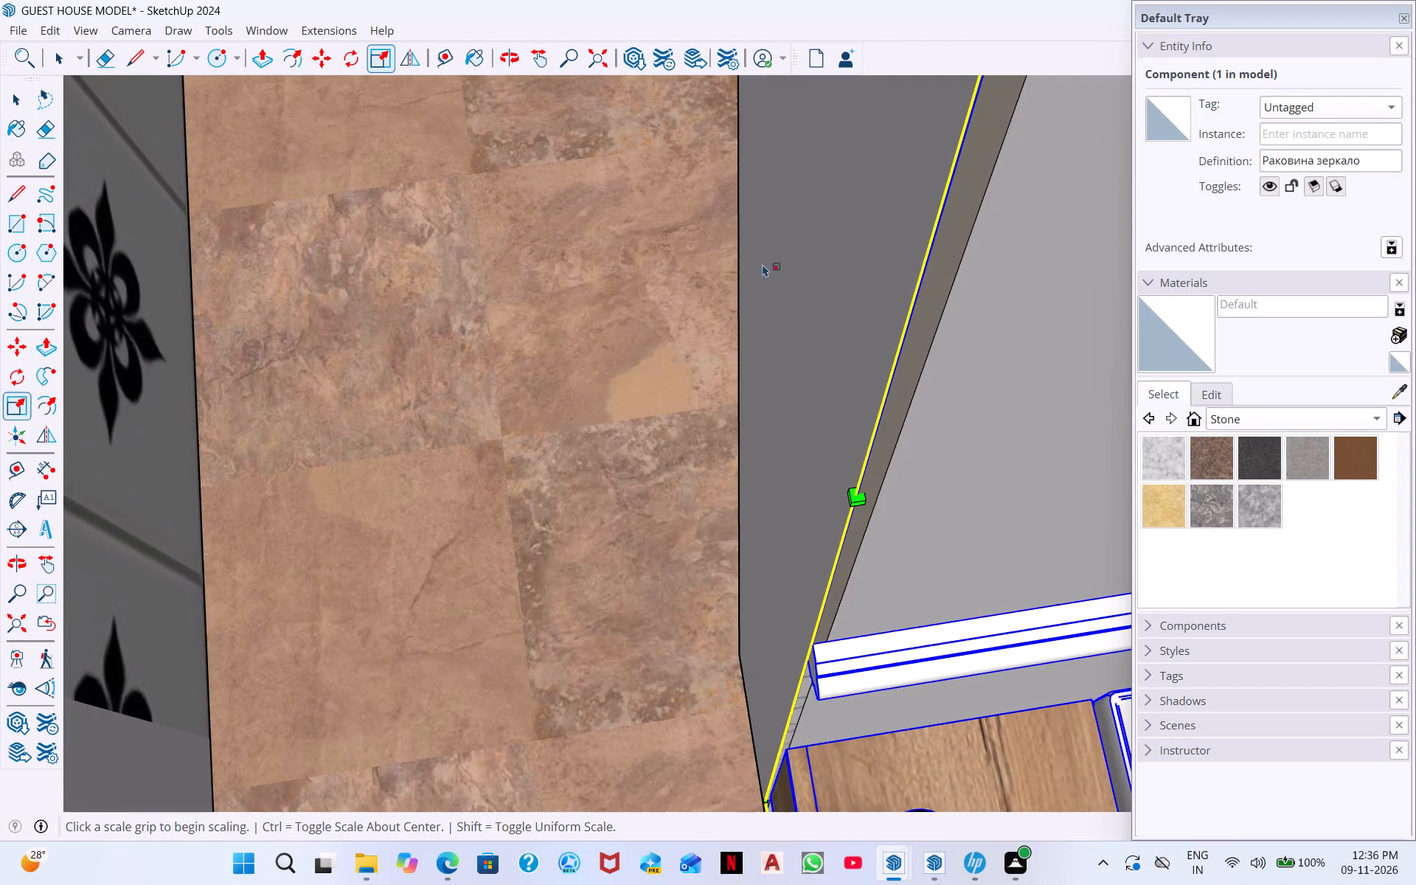
{"action": "scroll", "coordinate": [913, 507], "scroll_direction": "down", "scroll_amount": 1}
{"action": "middle_click_drag", "start_coordinate": [913, 507], "coordinate": [849, 239]}
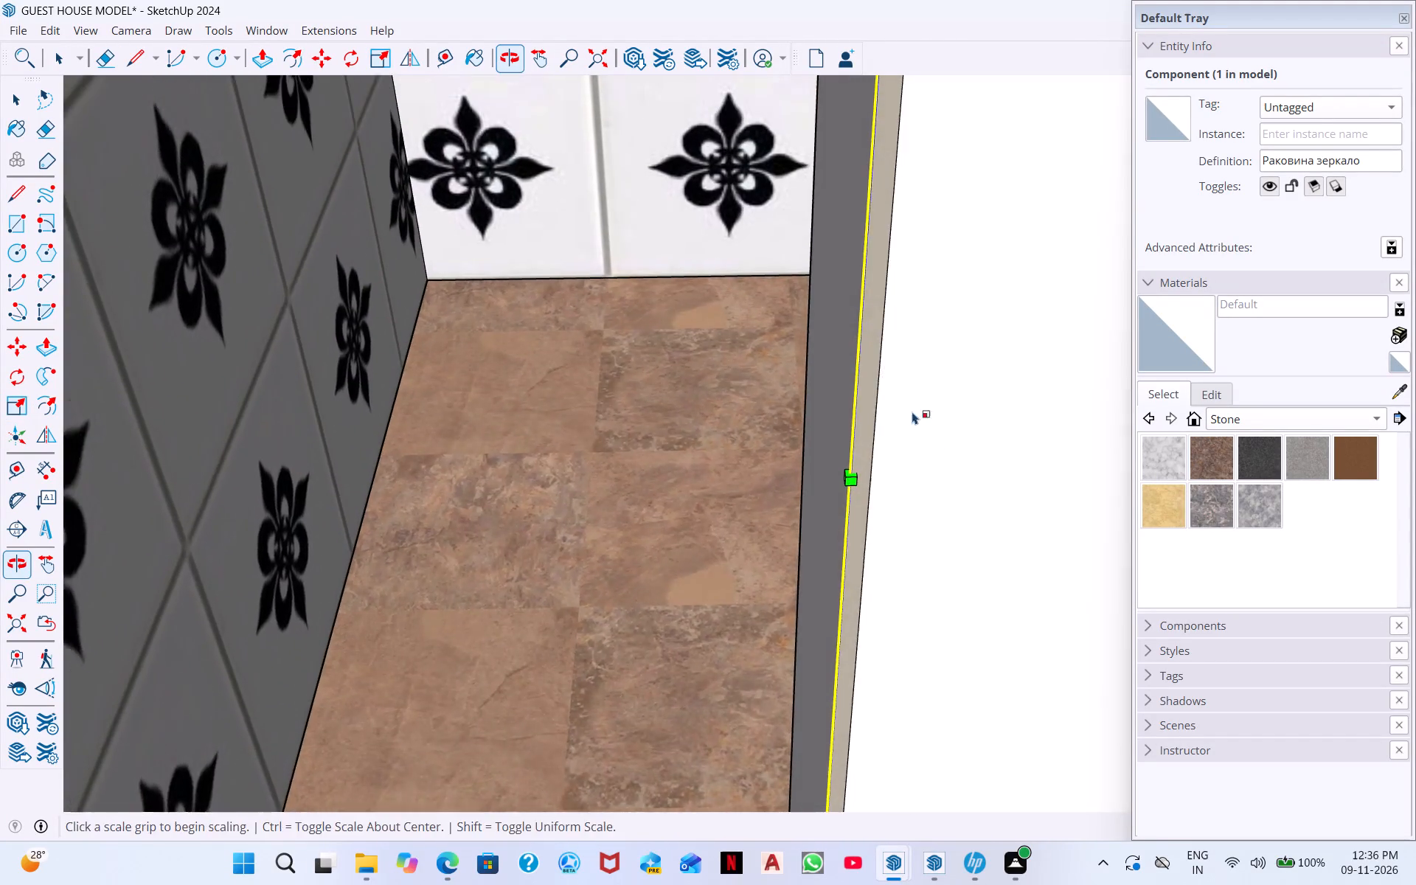
{"action": "middle_click_drag", "start_coordinate": [927, 447], "coordinate": [846, 295]}
{"action": "scroll", "coordinate": [846, 304], "scroll_direction": "down", "scroll_amount": 12}
{"action": "middle_click_drag", "start_coordinate": [962, 509], "coordinate": [843, 454]}
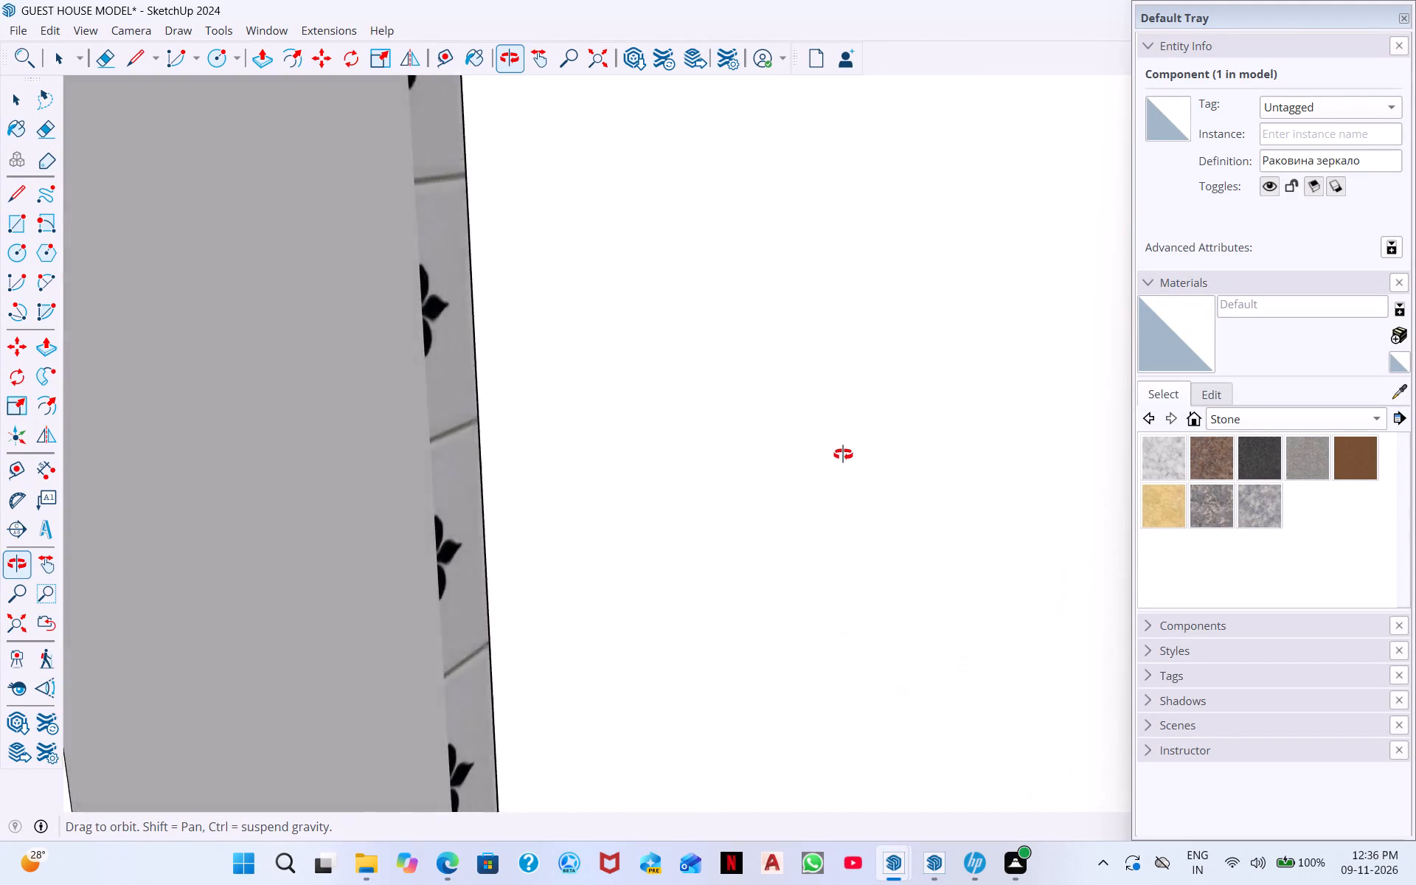
{"action": "middle_click_drag", "start_coordinate": [843, 454], "coordinate": [914, 454]}
{"action": "scroll", "coordinate": [771, 356], "scroll_direction": "up", "scroll_amount": 3}
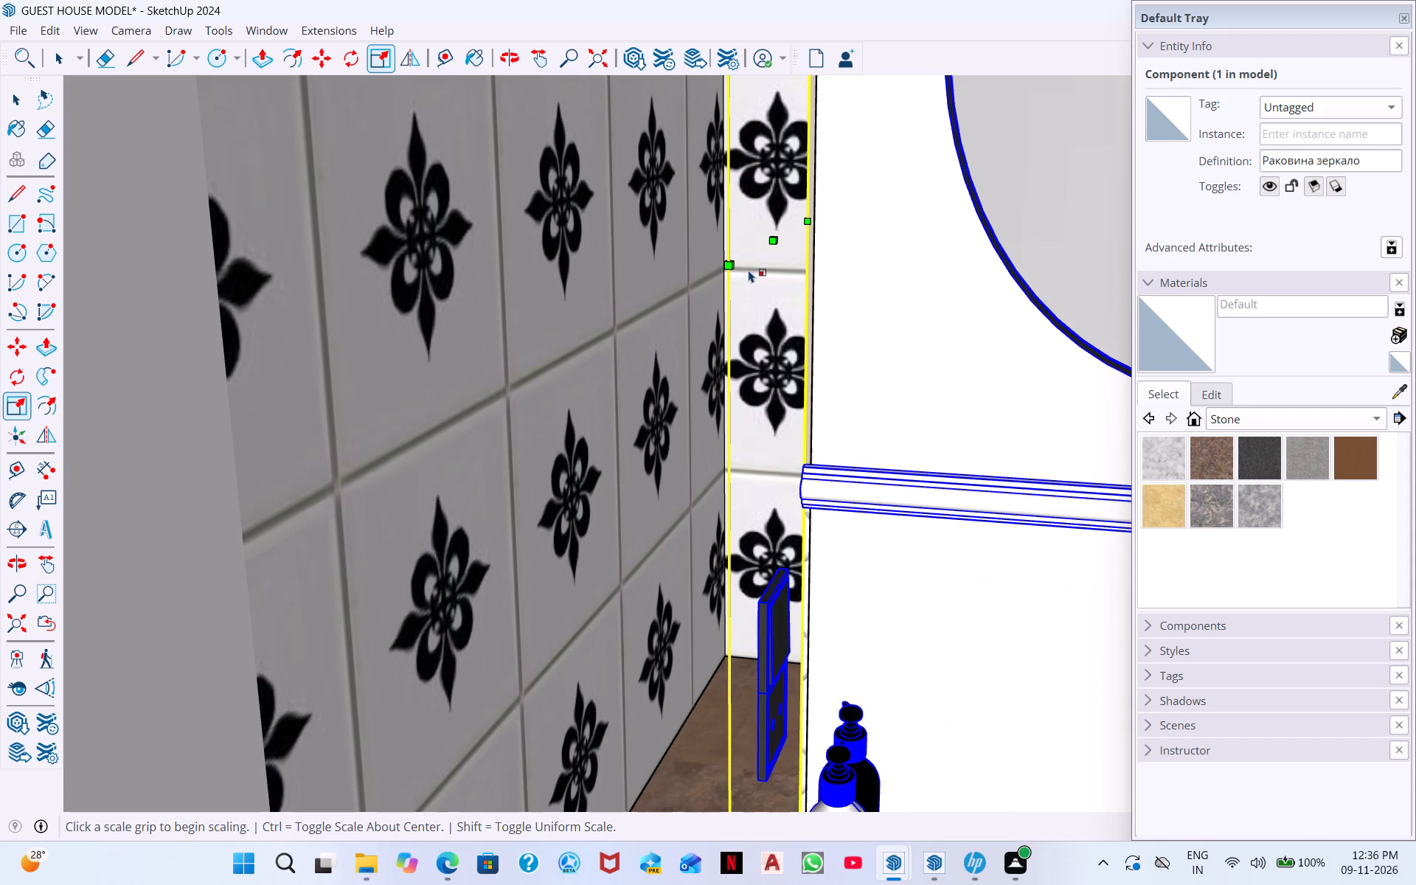
{"action": "left_click", "coordinate": [769, 235]}
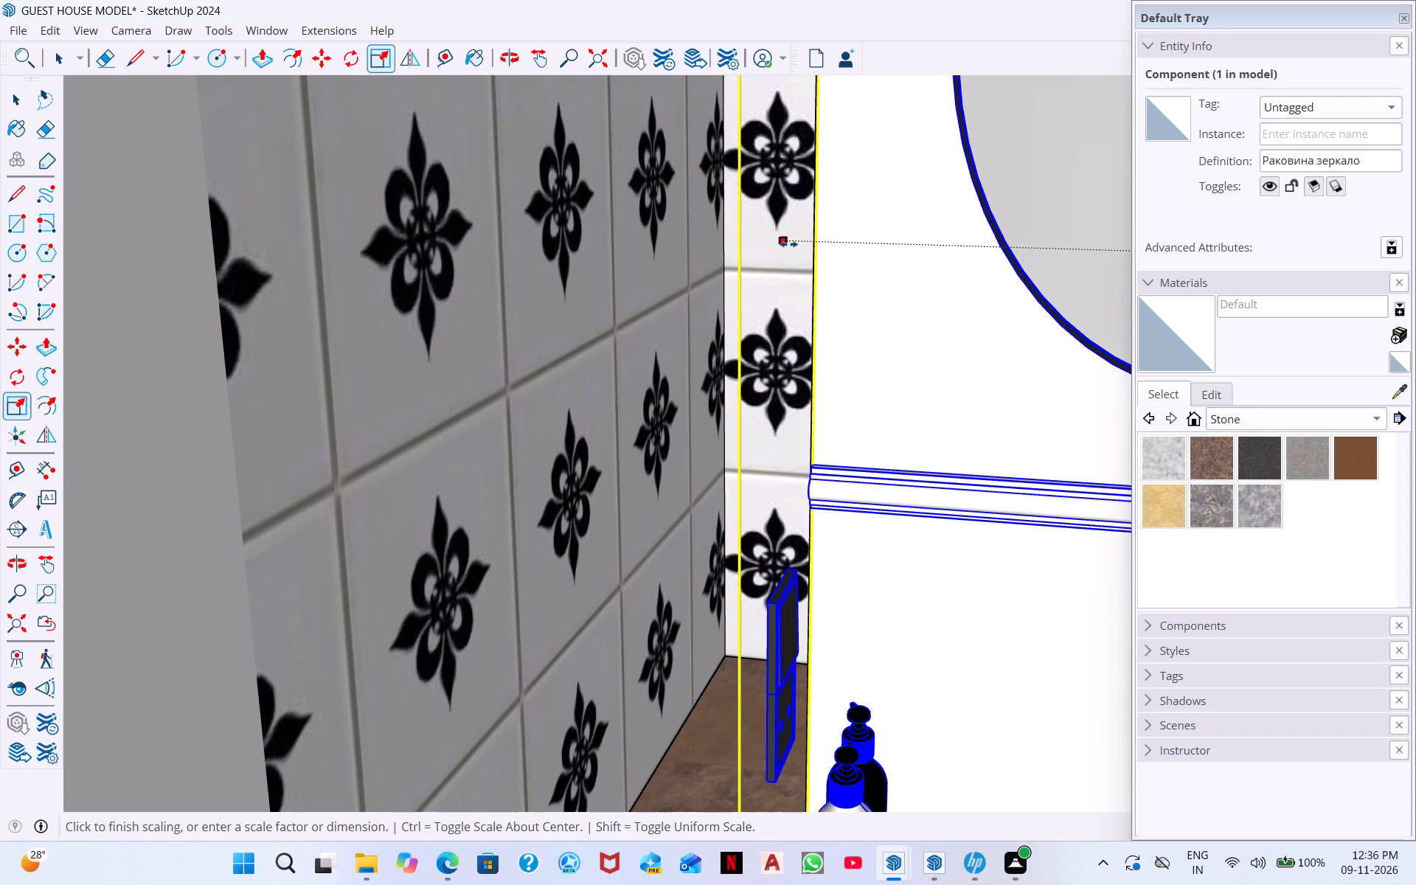
{"action": "left_click", "coordinate": [804, 258]}
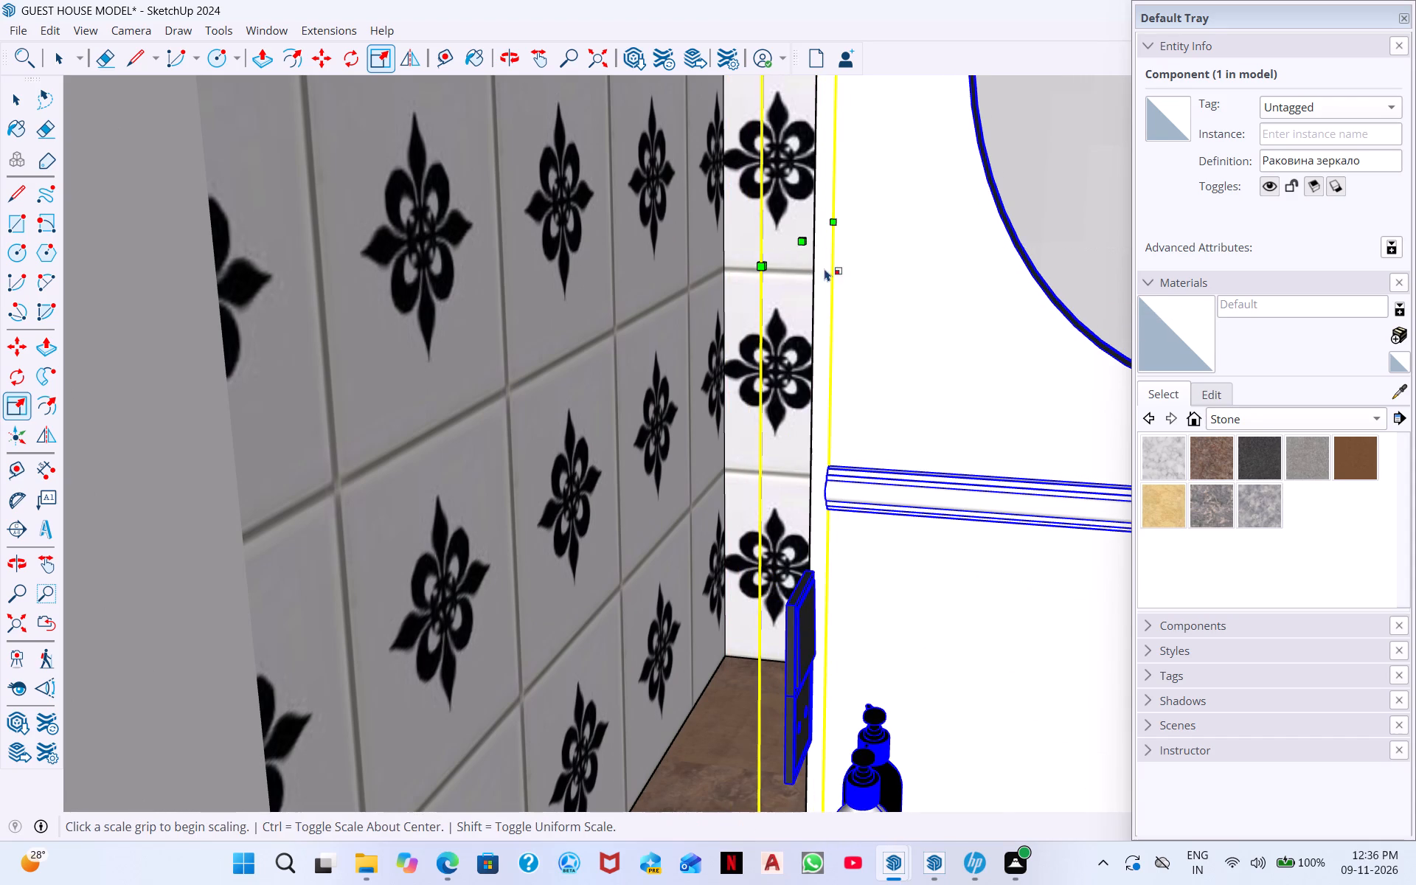
Move the washbasin and mirror unit slightly by its upper back corner, where the short partition meets the adjoining wall.
{"action": "scroll", "coordinate": [822, 283], "scroll_direction": "down", "scroll_amount": 3}
{"action": "middle_click_drag", "start_coordinate": [876, 394], "coordinate": [1089, 356]}
{"action": "middle_click_drag", "start_coordinate": [977, 375], "coordinate": [989, 353]}
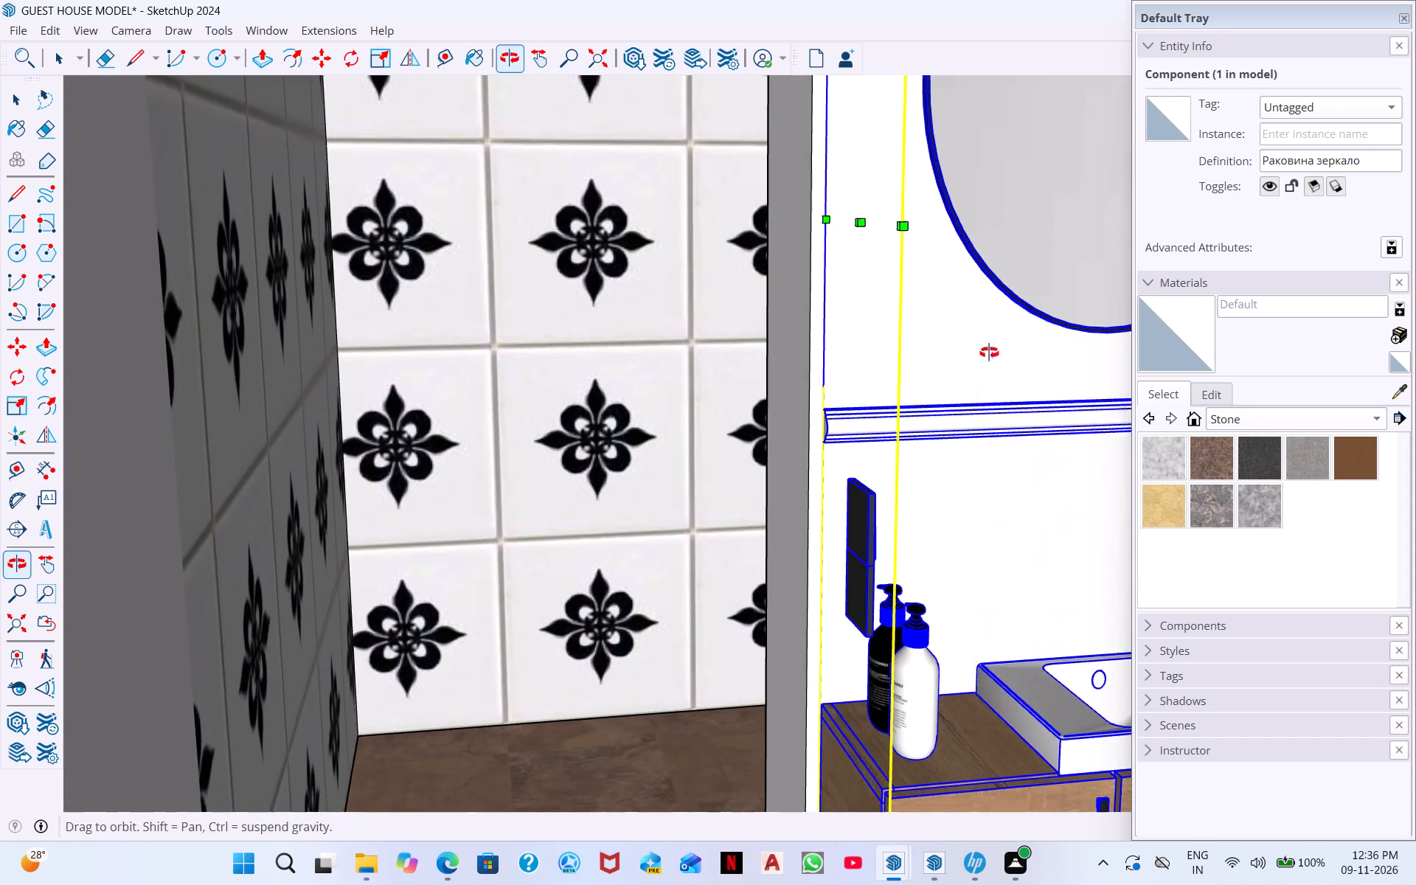
{"action": "middle_click_drag", "start_coordinate": [989, 353], "coordinate": [1023, 254]}
{"action": "scroll", "coordinate": [1024, 256], "scroll_direction": "down", "scroll_amount": 1}
{"action": "middle_click_drag", "start_coordinate": [1025, 408], "coordinate": [1058, 271]}
{"action": "scroll", "coordinate": [1028, 280], "scroll_direction": "down", "scroll_amount": 4}
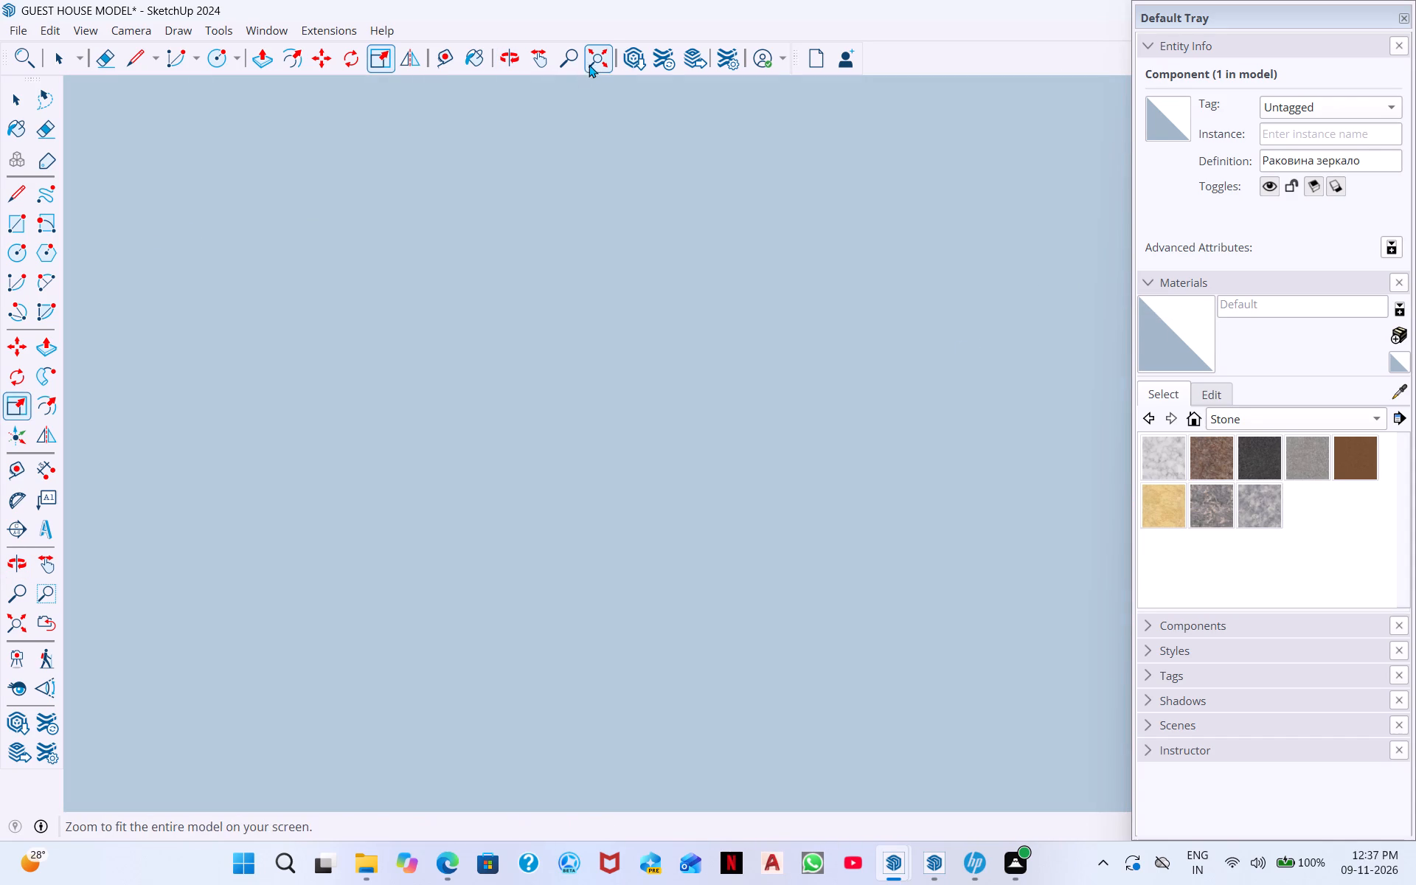
{"action": "left_click", "coordinate": [590, 61]}
{"action": "middle_click_drag", "start_coordinate": [705, 519], "coordinate": [889, 545]}
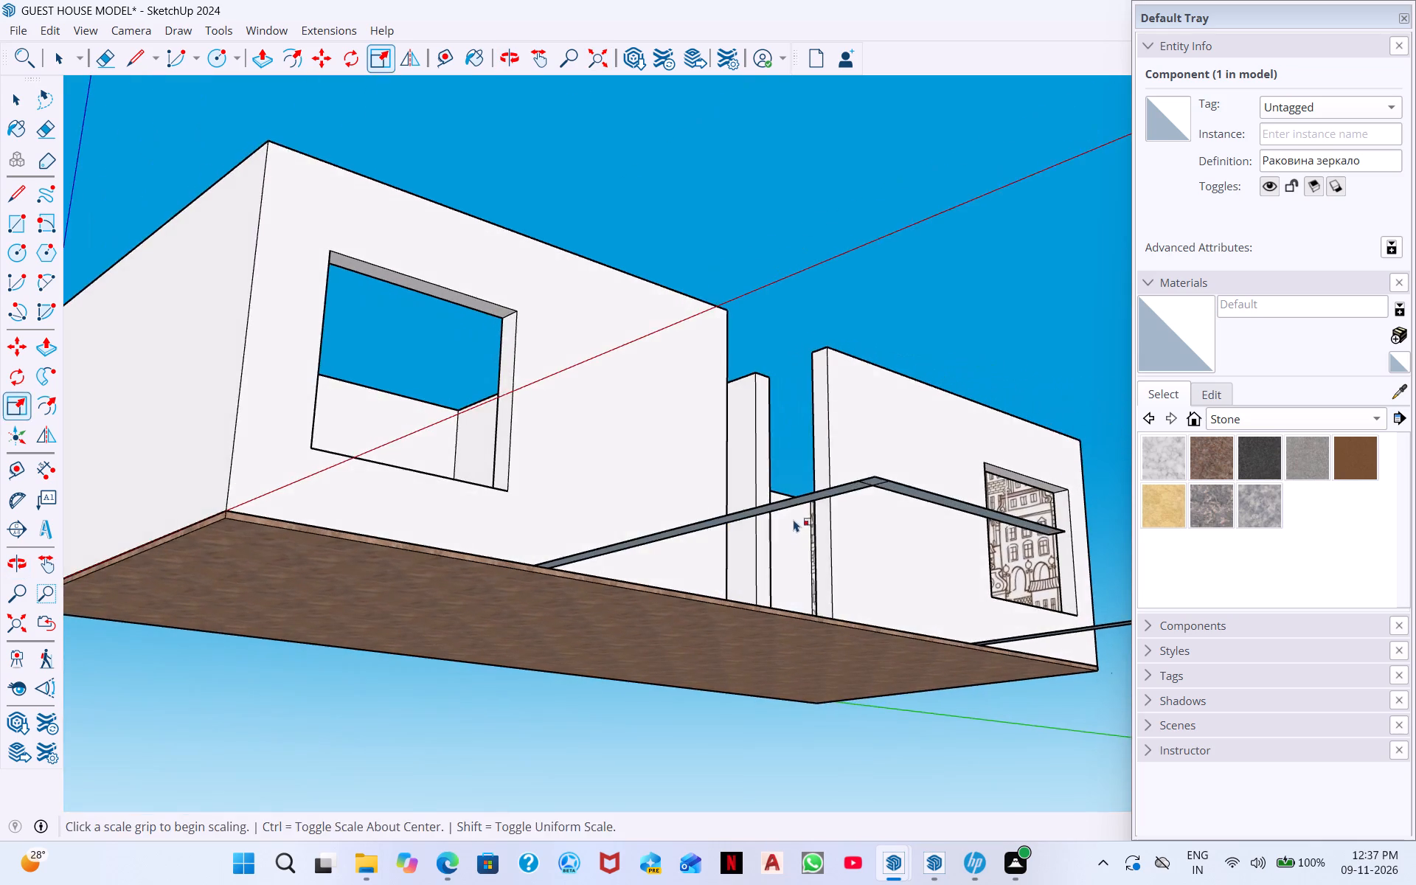
{"action": "middle_click_drag", "start_coordinate": [783, 534], "coordinate": [721, 673]}
{"action": "scroll", "coordinate": [721, 673], "scroll_direction": "down", "scroll_amount": 1}
{"action": "middle_click_drag", "start_coordinate": [641, 525], "coordinate": [688, 681]}
{"action": "scroll", "coordinate": [775, 422], "scroll_direction": "up", "scroll_amount": 3}
{"action": "scroll", "coordinate": [705, 441], "scroll_direction": "up", "scroll_amount": 4}
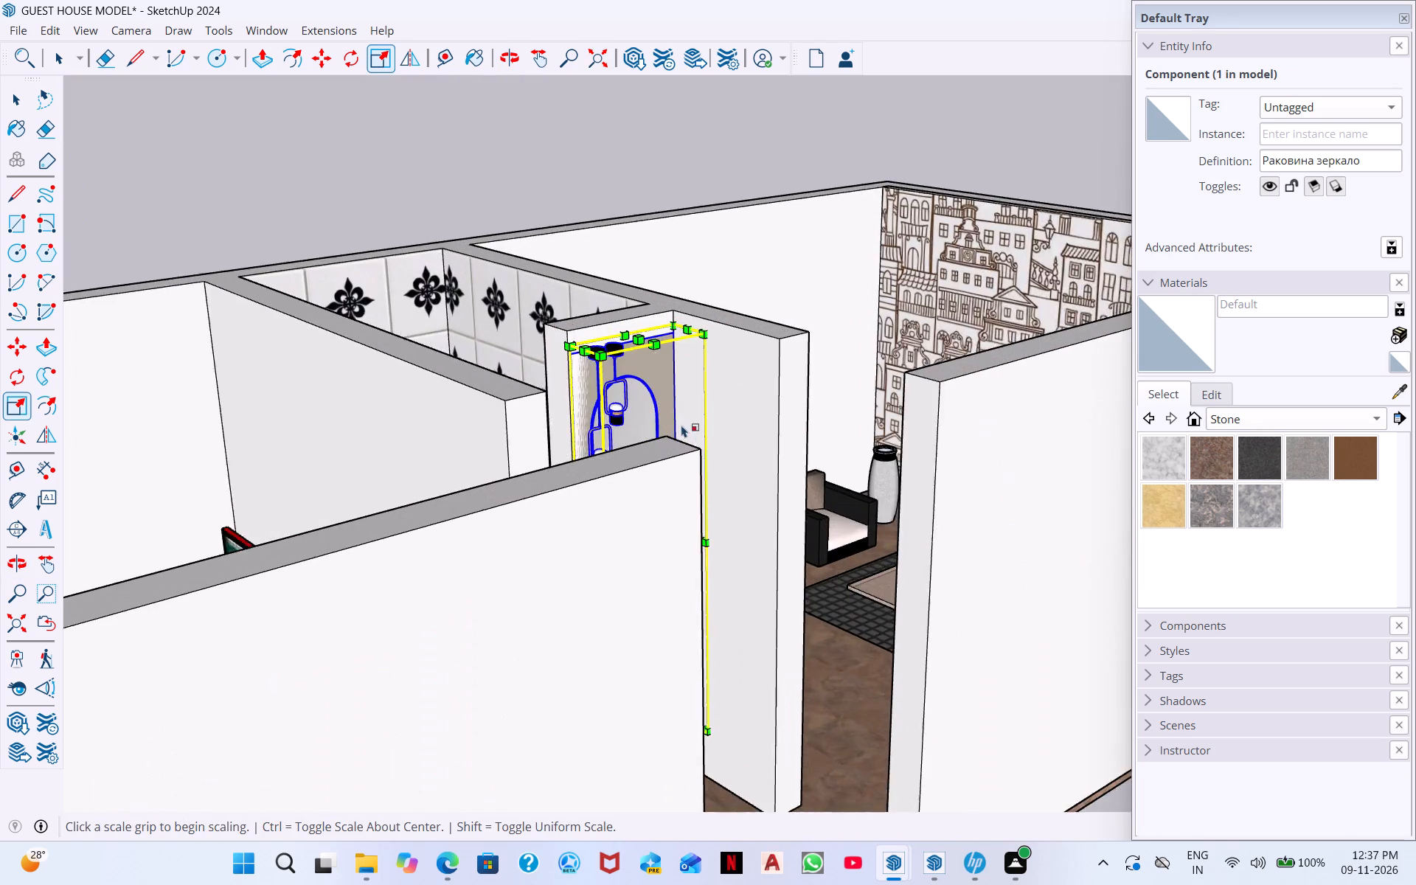
{"action": "scroll", "coordinate": [681, 425], "scroll_direction": "up", "scroll_amount": 4}
{"action": "middle_click_drag", "start_coordinate": [601, 393], "coordinate": [674, 538]}
{"action": "scroll", "coordinate": [603, 380], "scroll_direction": "up", "scroll_amount": 5}
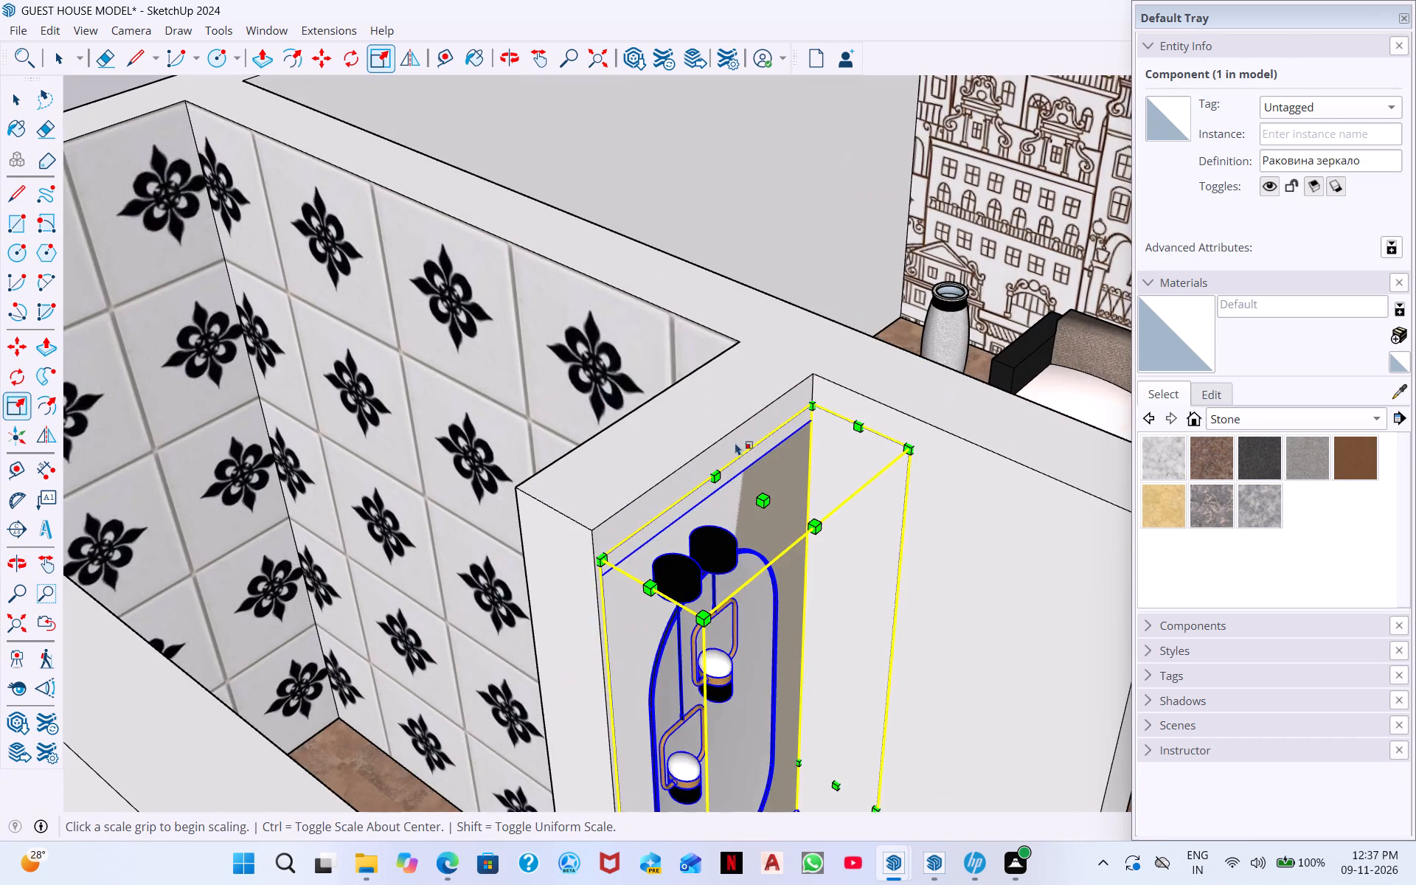
{"action": "scroll", "coordinate": [736, 442], "scroll_direction": "up", "scroll_amount": 5}
{"action": "scroll", "coordinate": [881, 461], "scroll_direction": "up", "scroll_amount": 5}
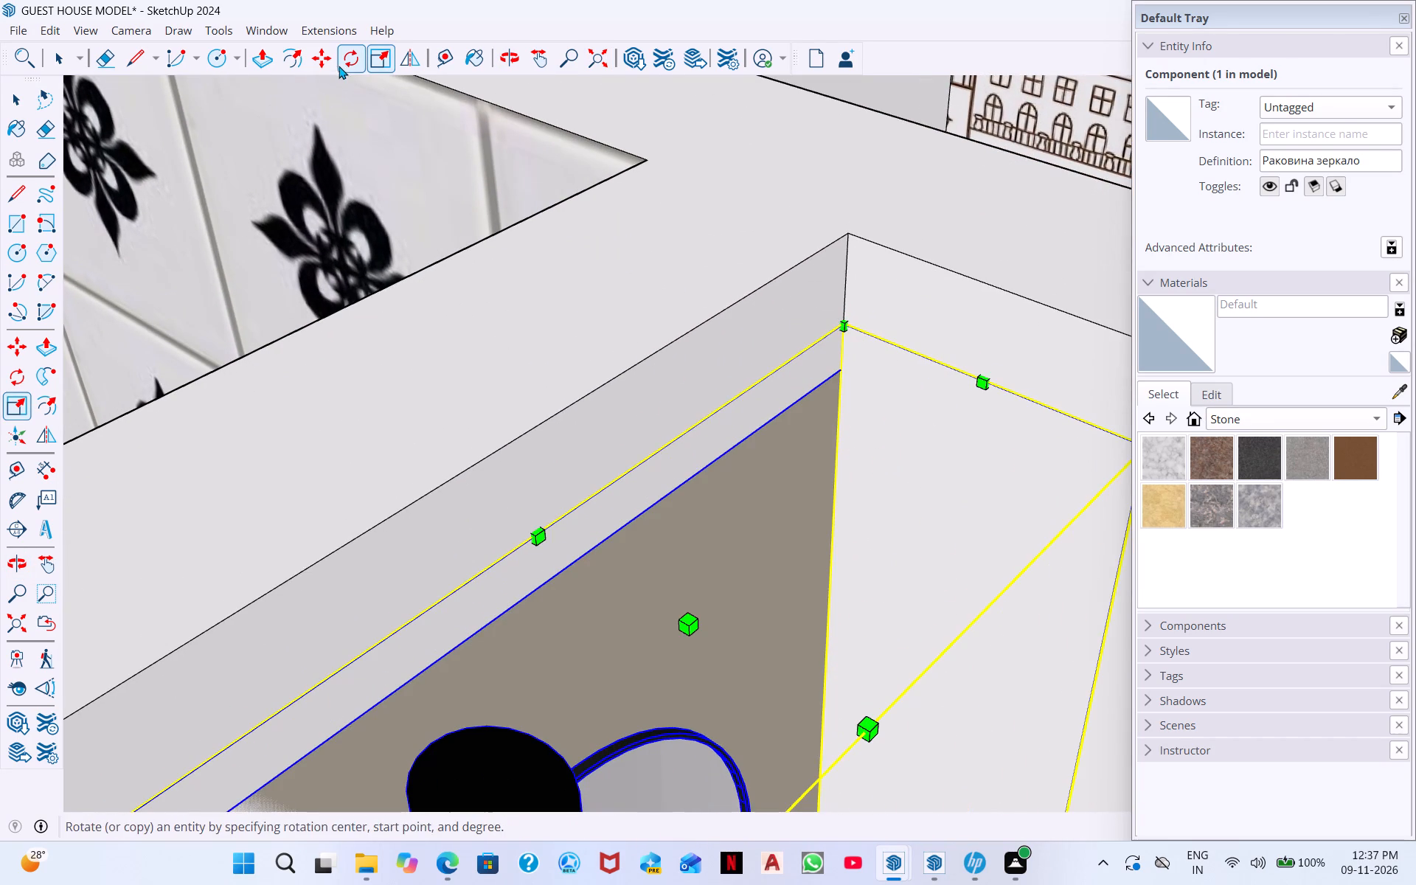
{"action": "left_click", "coordinate": [328, 59]}
{"action": "scroll", "coordinate": [844, 339], "scroll_direction": "up", "scroll_amount": 4}
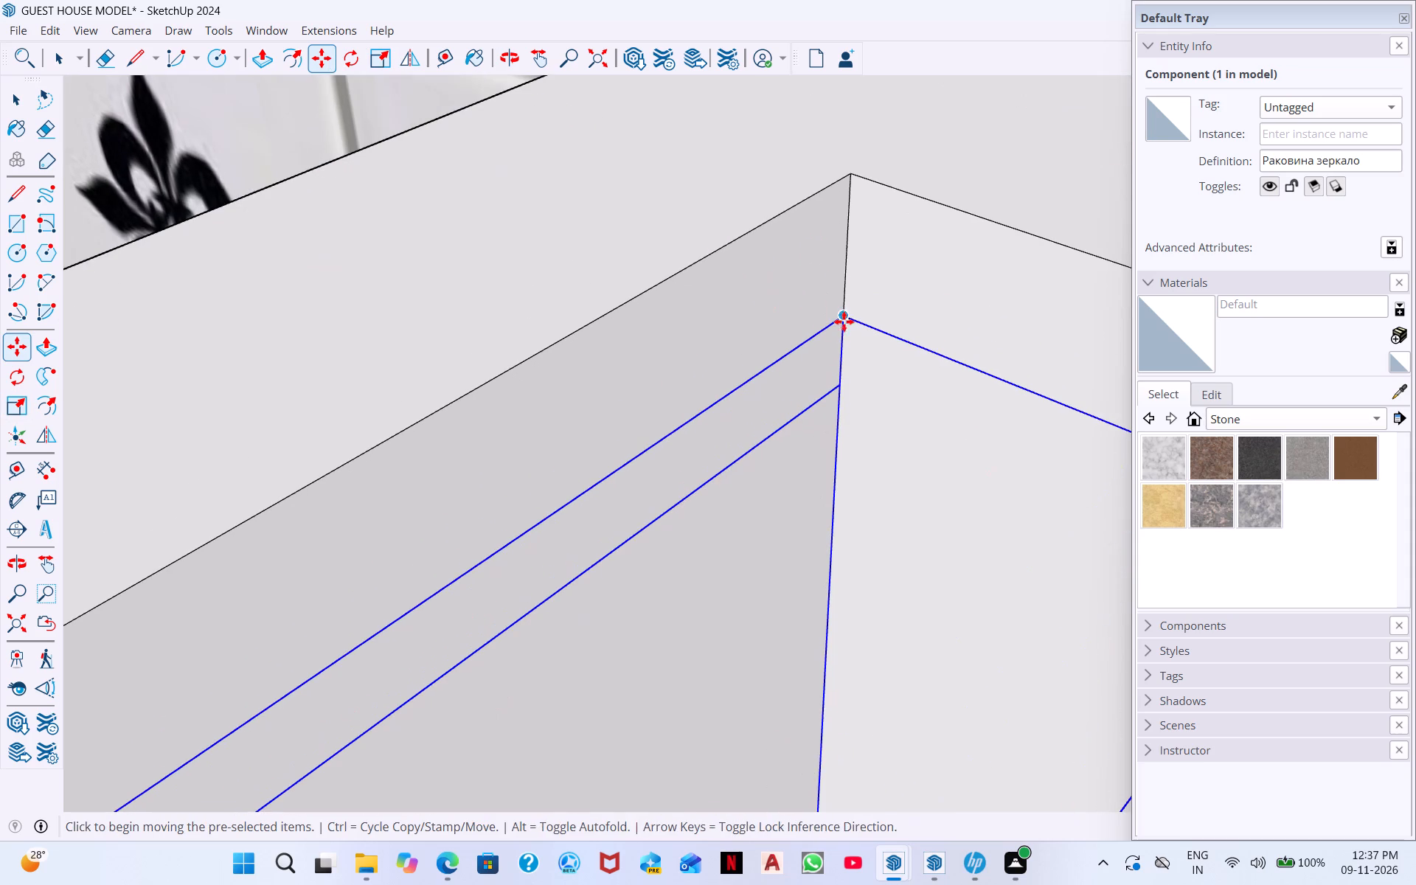
{"action": "left_click", "coordinate": [841, 317]}
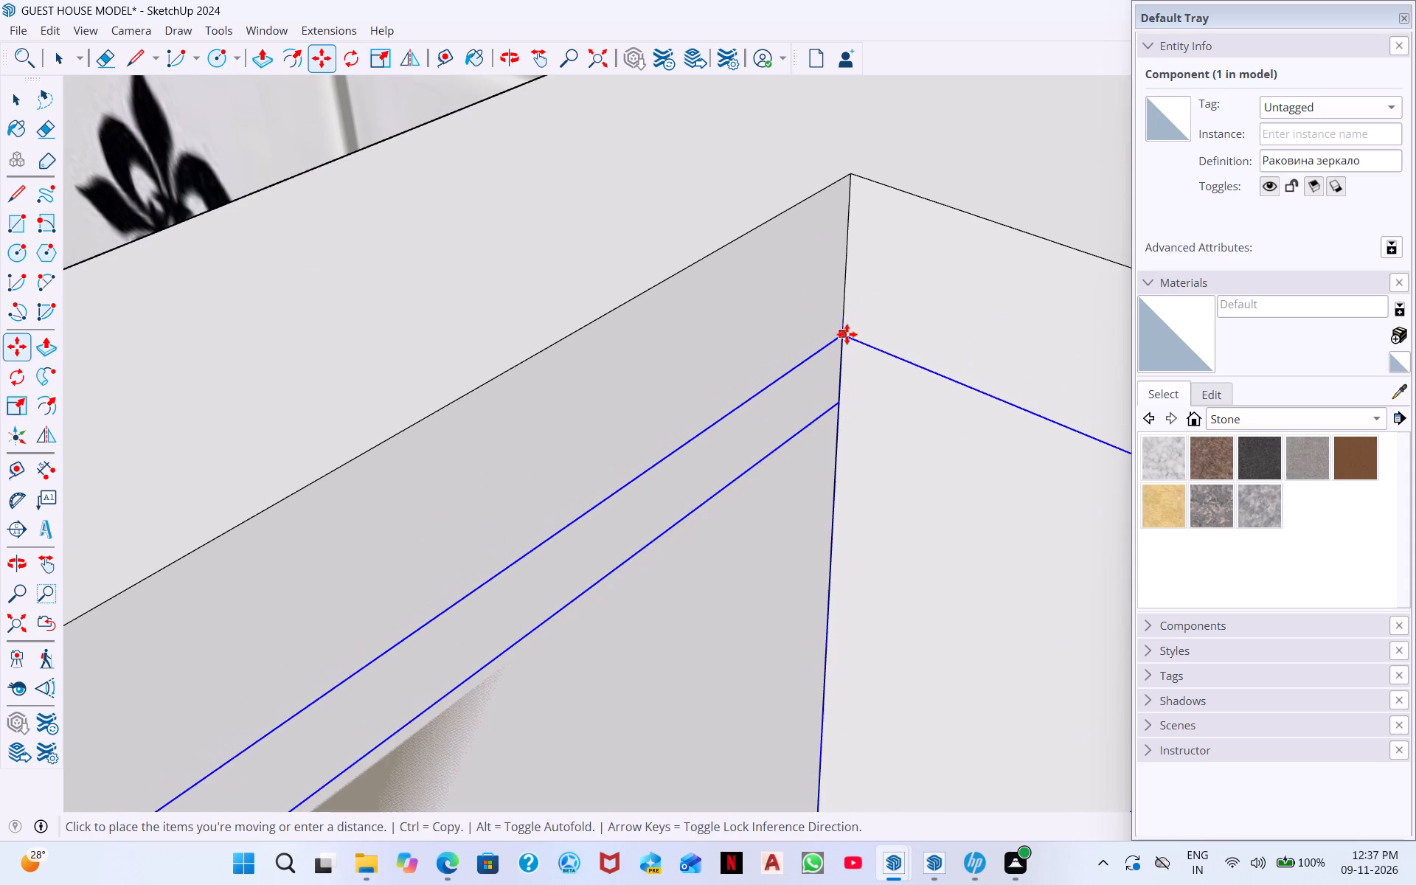
{"action": "left_click", "coordinate": [853, 336]}
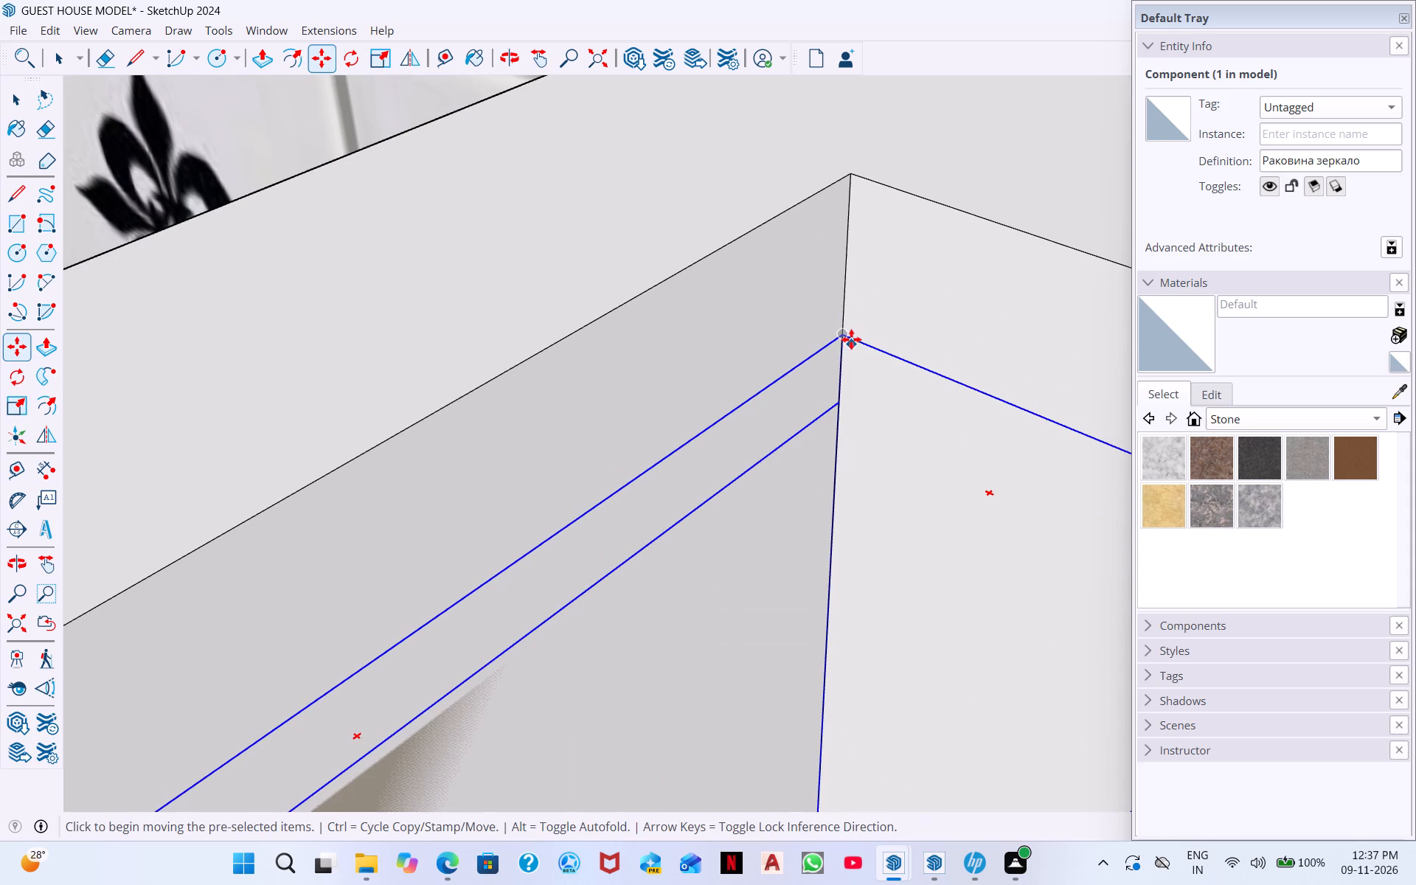
Move the washbasin and mirror unit slightly away from the short partition by its upper corner at the partition's free end.
{"action": "scroll", "coordinate": [851, 339], "scroll_direction": "down", "scroll_amount": 7}
{"action": "scroll", "coordinate": [799, 493], "scroll_direction": "down", "scroll_amount": 4}
{"action": "middle_click_drag", "start_coordinate": [767, 533], "coordinate": [895, 396]}
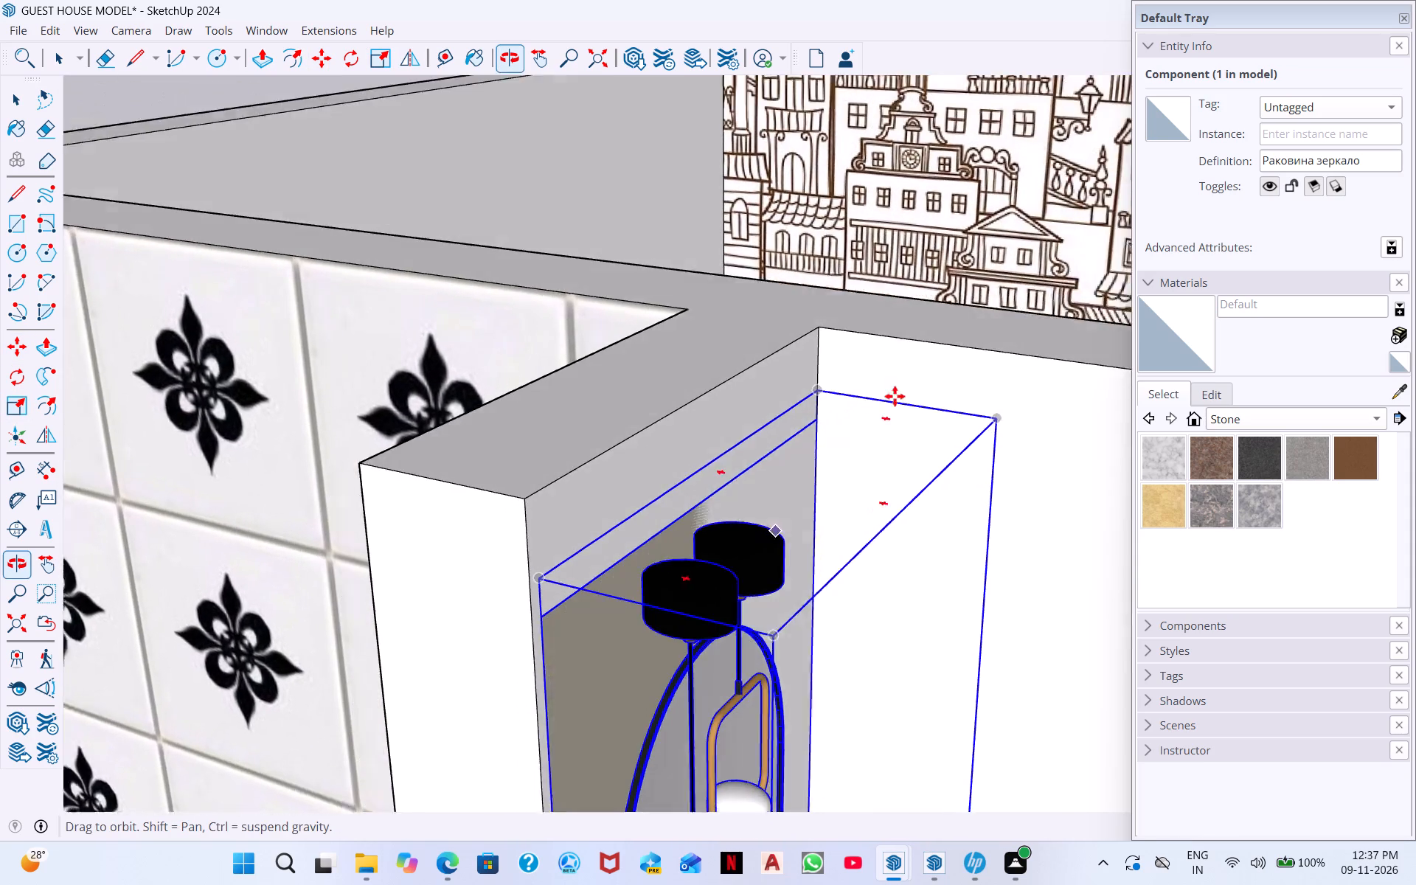
{"action": "middle_click_drag", "start_coordinate": [895, 396], "coordinate": [889, 398]}
{"action": "middle_click_drag", "start_coordinate": [697, 622], "coordinate": [799, 572]}
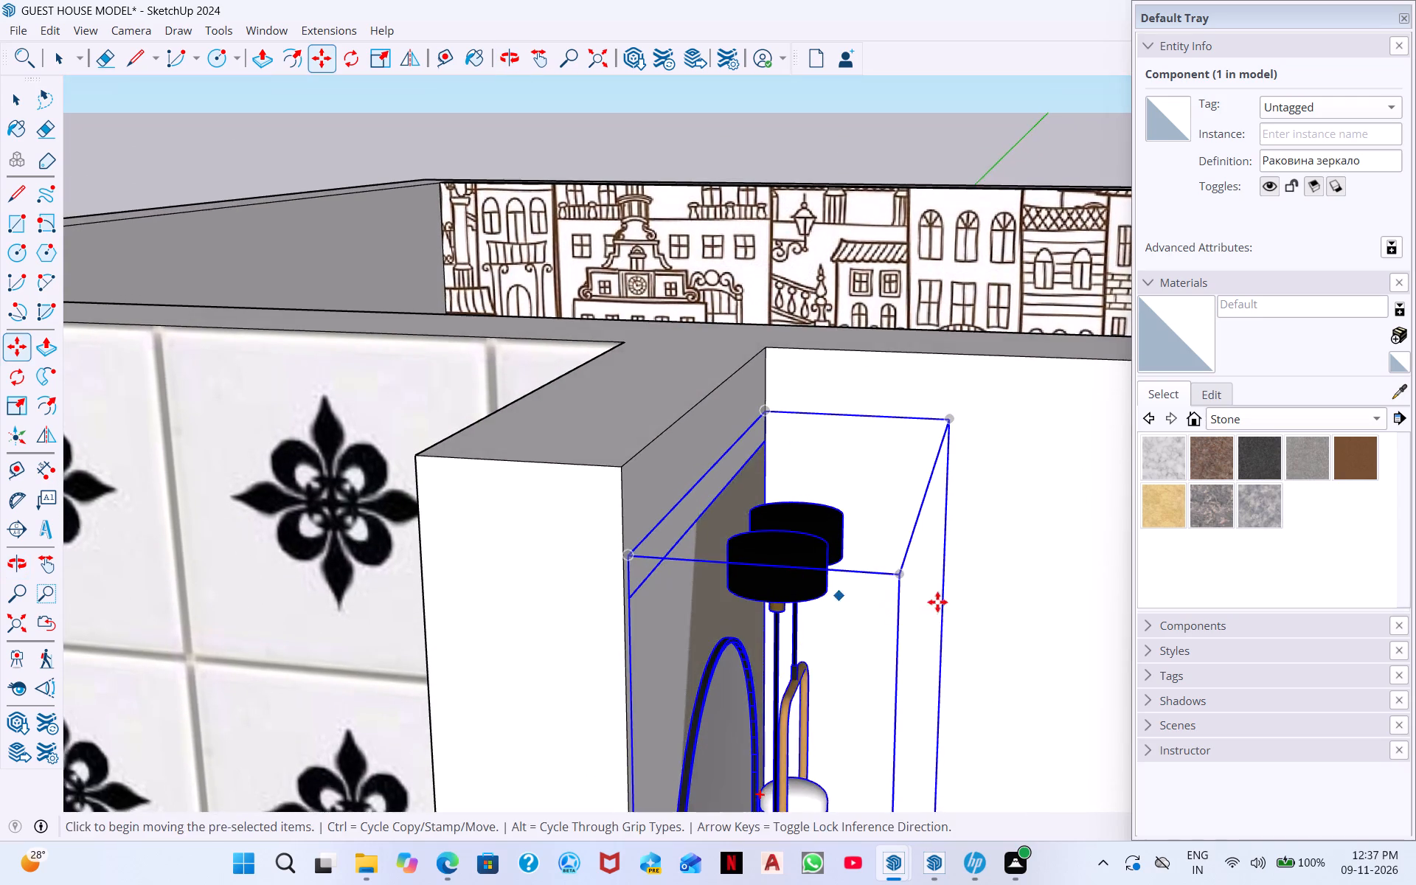
{"action": "scroll", "coordinate": [843, 600], "scroll_direction": "down", "scroll_amount": 2}
{"action": "middle_click_drag", "start_coordinate": [849, 563], "coordinate": [810, 591]}
{"action": "scroll", "coordinate": [664, 605], "scroll_direction": "up", "scroll_amount": 10}
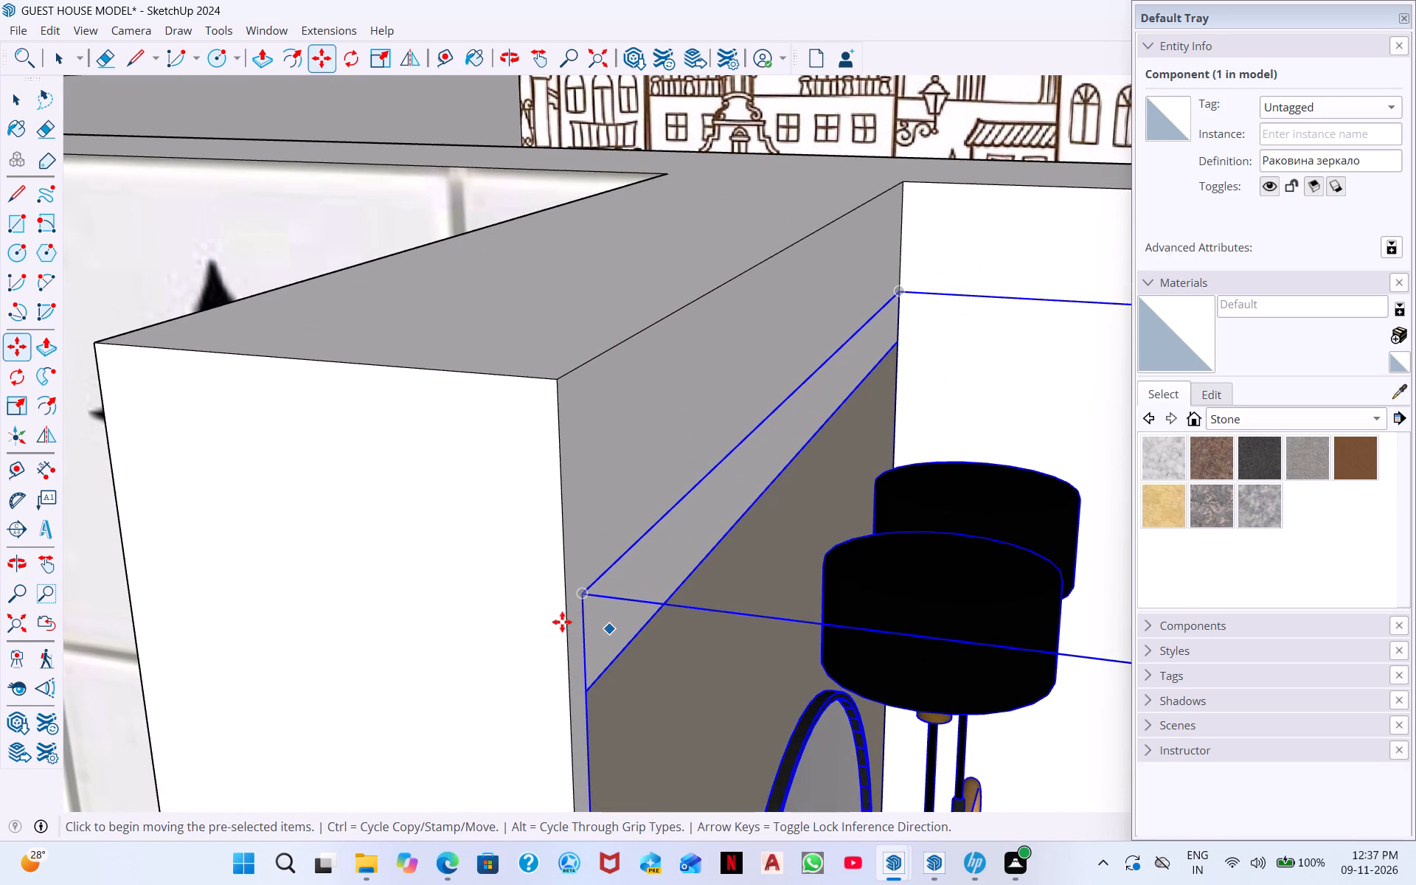
{"action": "left_click", "coordinate": [583, 594]}
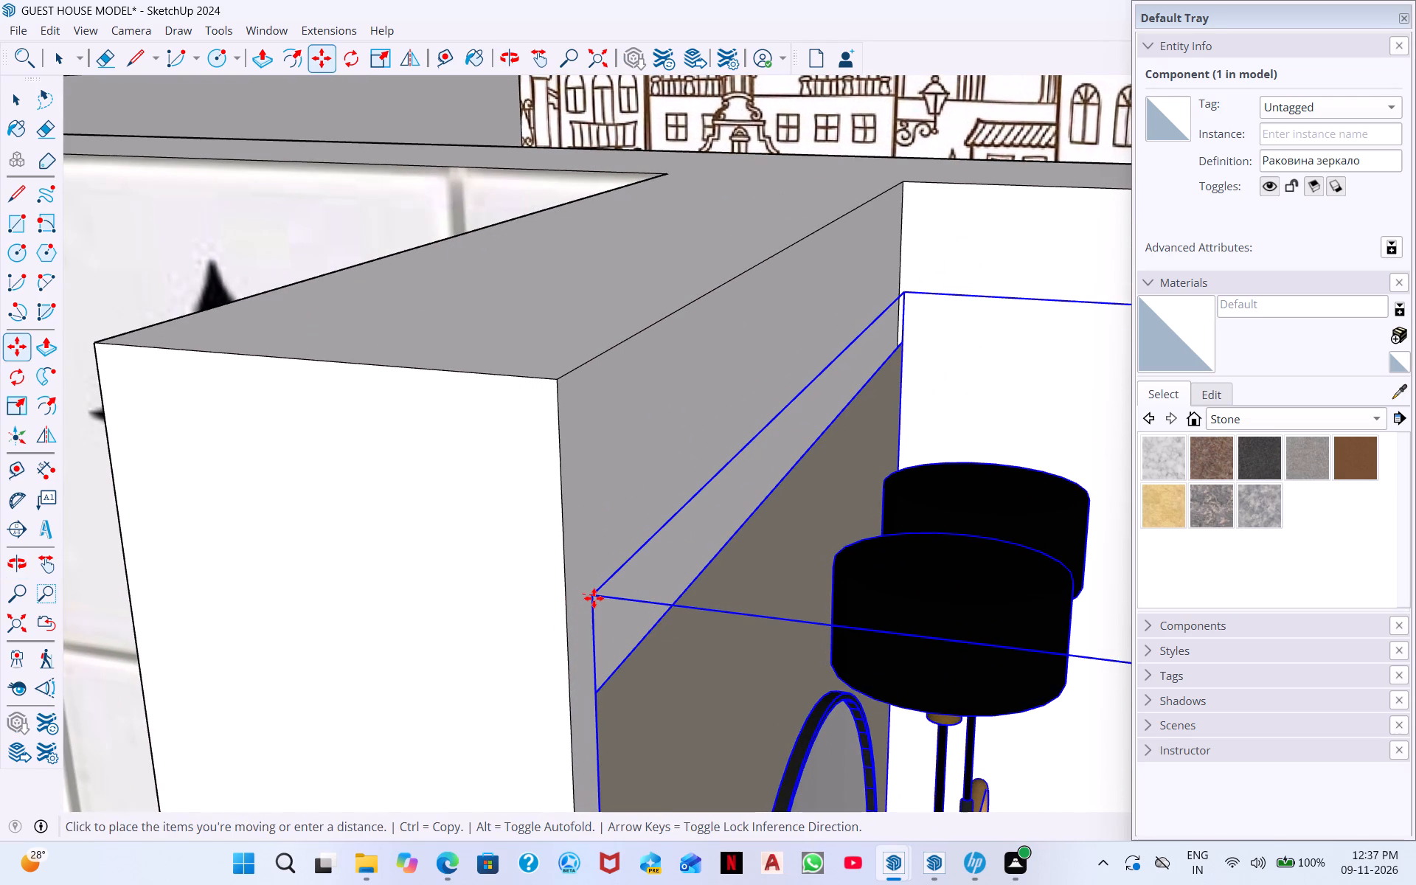
{"action": "left_click", "coordinate": [594, 598]}
Move the washbasin and mirror unit by its upper back corner onto the vertical edge where the partition meets the adjoining wall.
{"action": "middle_click_drag", "start_coordinate": [716, 592], "coordinate": [706, 473]}
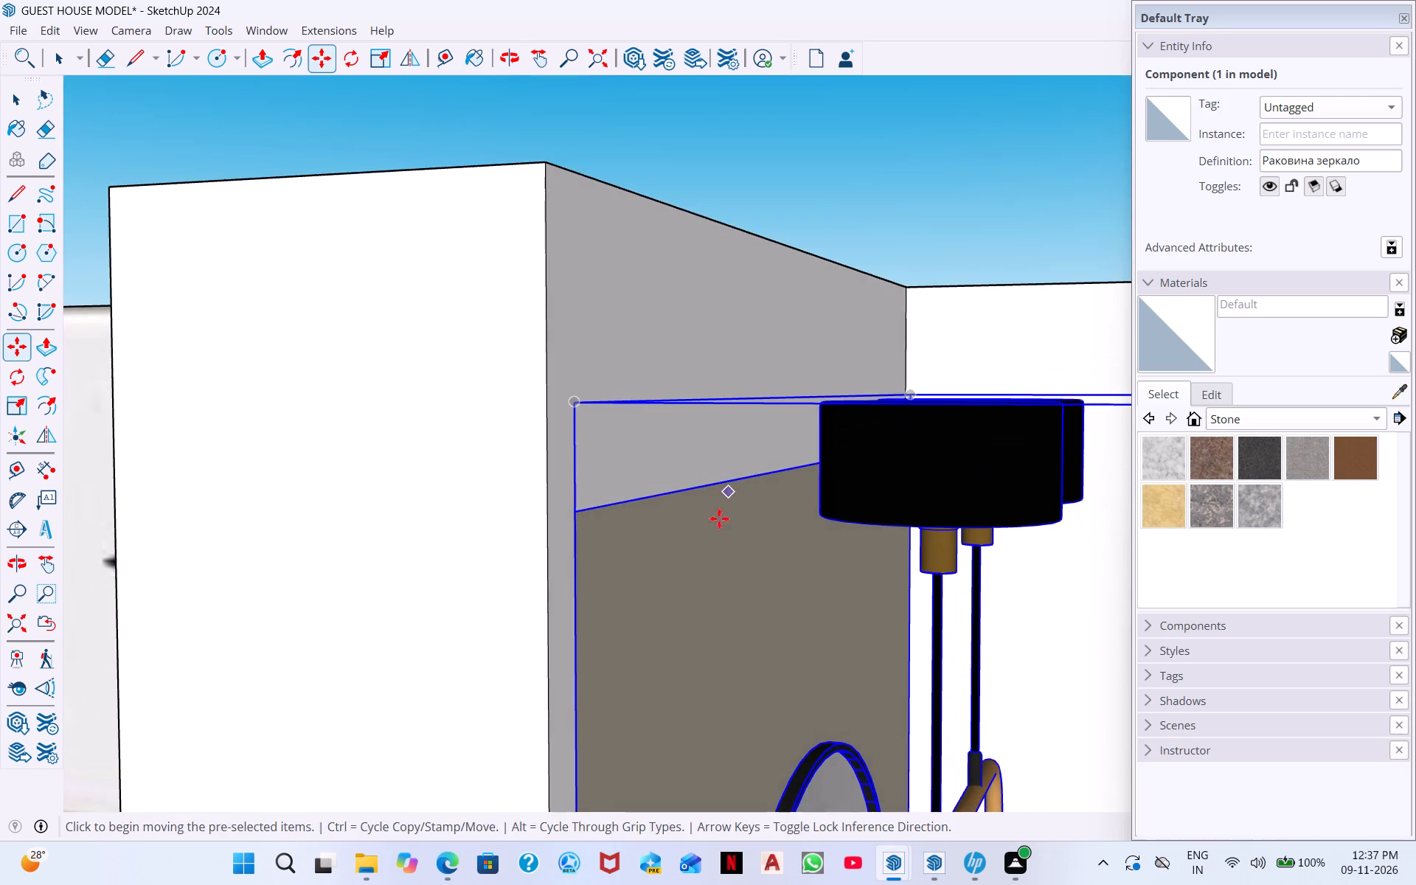
{"action": "middle_click_drag", "start_coordinate": [706, 526], "coordinate": [844, 530]}
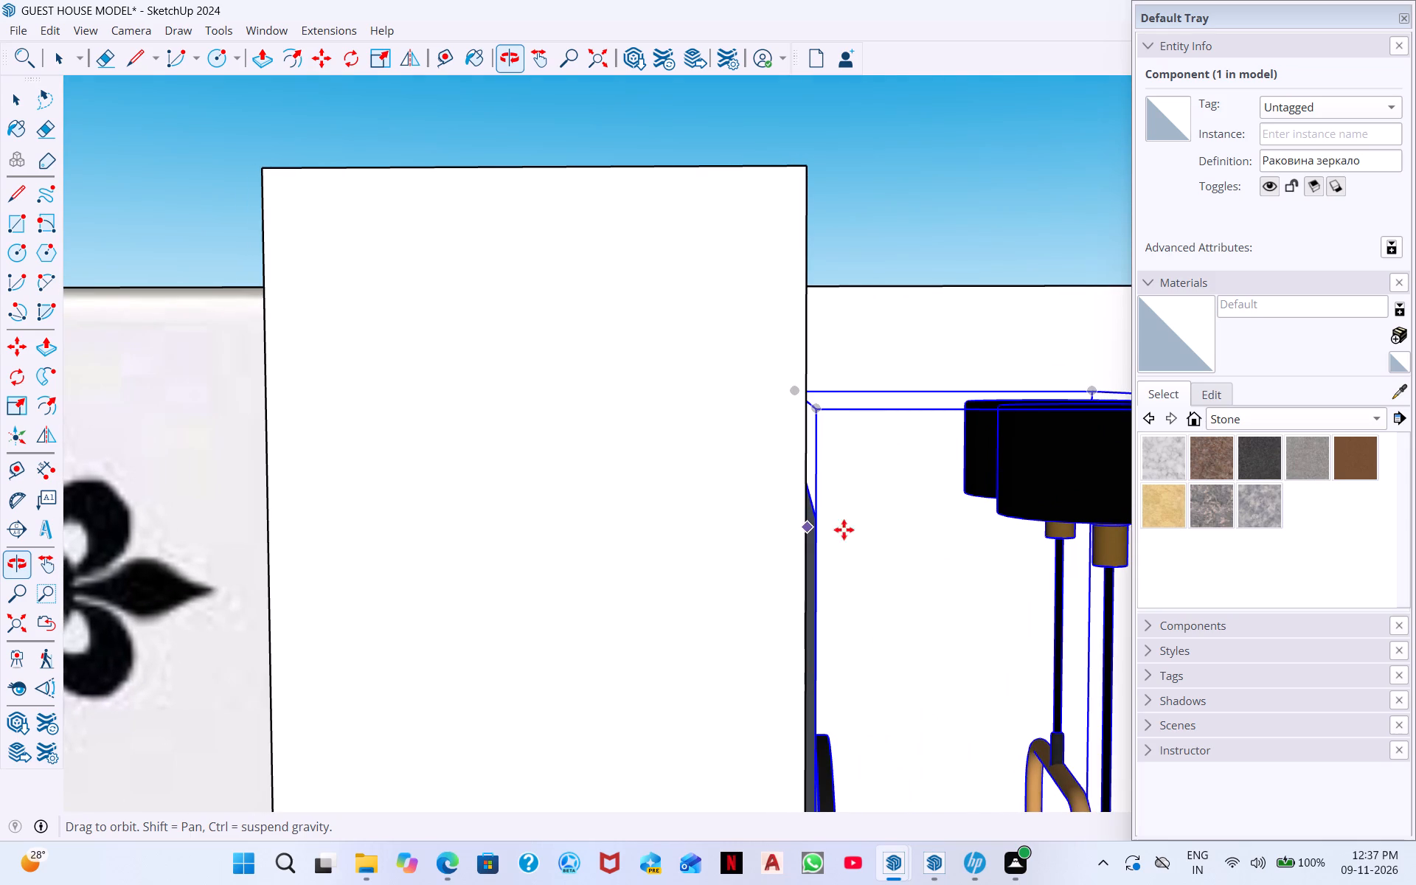
{"action": "scroll", "coordinate": [816, 409], "scroll_direction": "up", "scroll_amount": 4}
{"action": "middle_click_drag", "start_coordinate": [861, 365], "coordinate": [800, 548]}
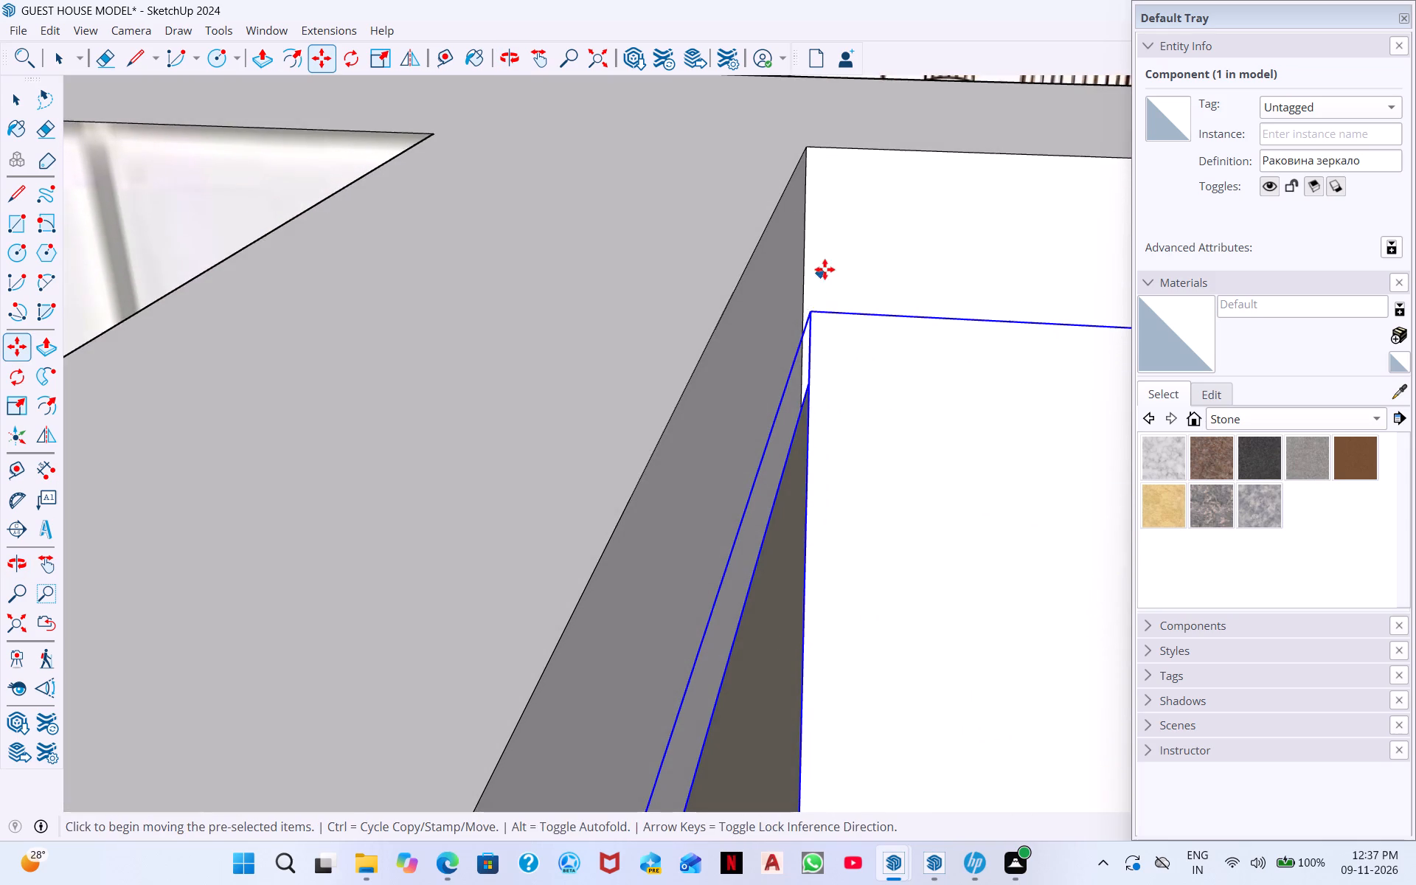
{"action": "scroll", "coordinate": [825, 269], "scroll_direction": "up", "scroll_amount": 15}
{"action": "left_click", "coordinate": [794, 240]}
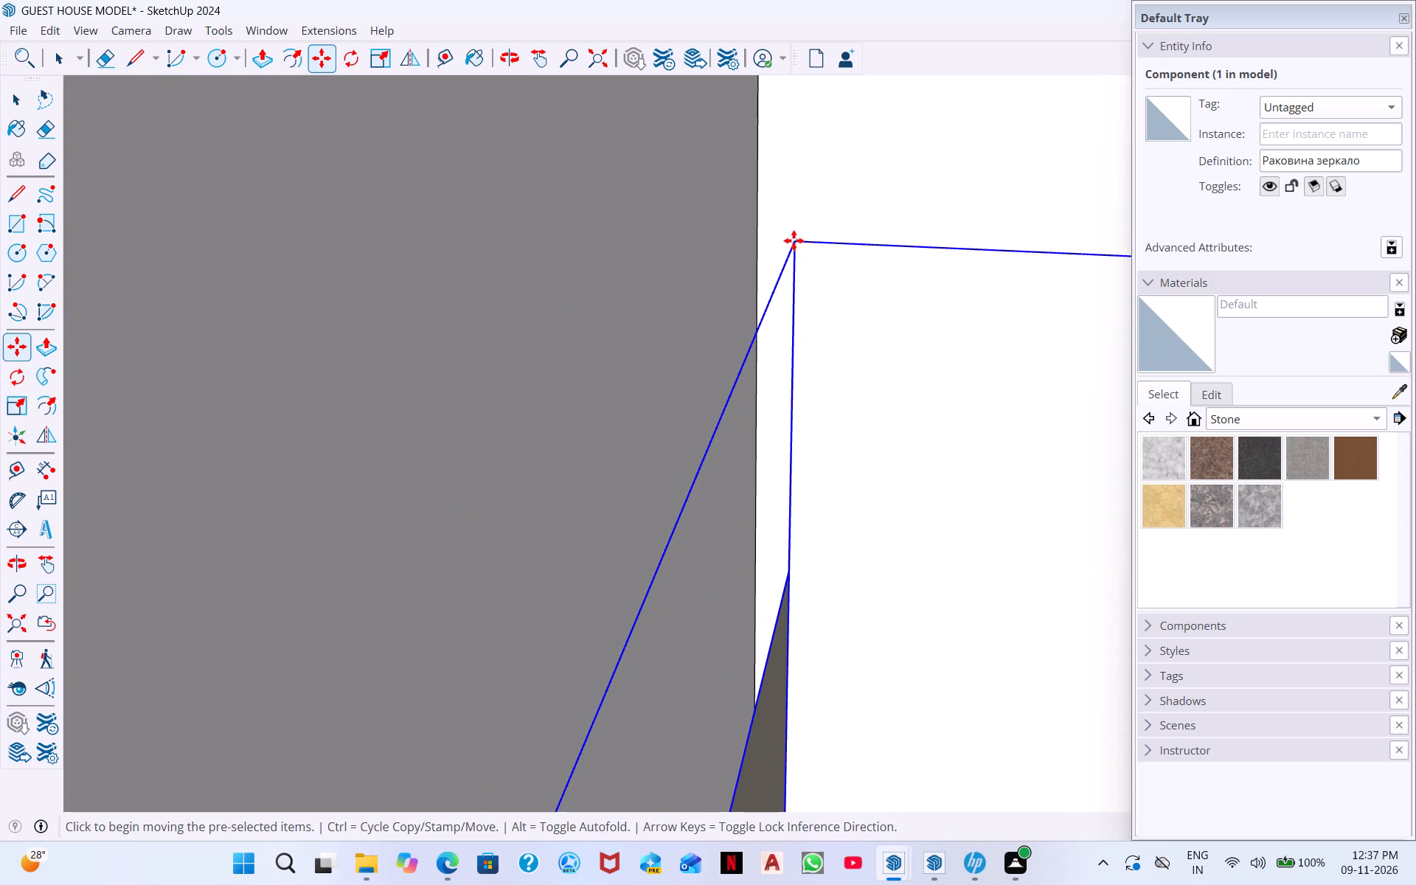
{"action": "left_click", "coordinate": [762, 242]}
Nudge the washbasin and mirror unit slightly out from the partition face by its upper back corner.
{"action": "scroll", "coordinate": [823, 398], "scroll_direction": "down", "scroll_amount": 6}
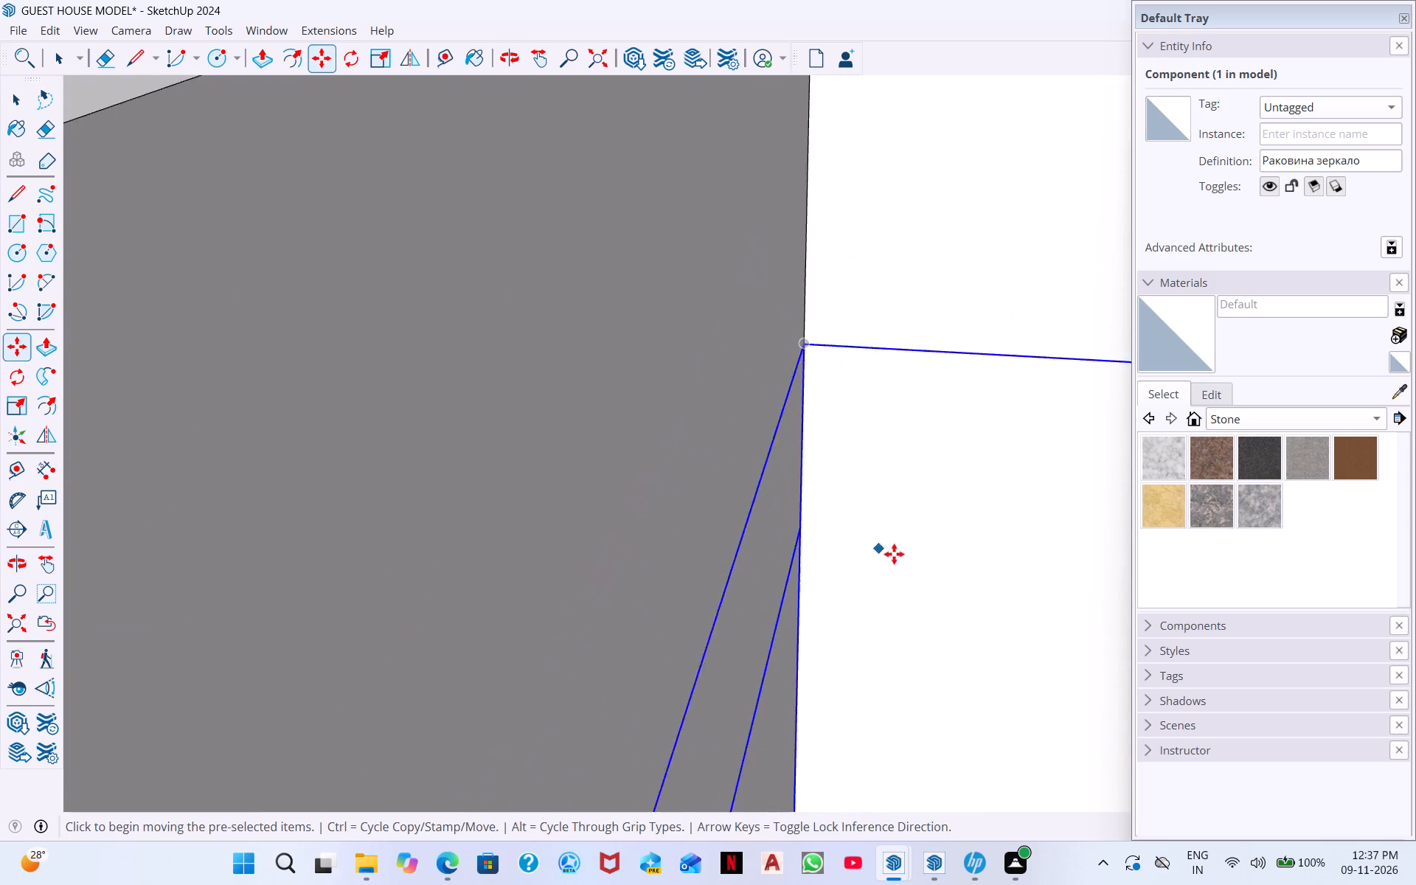
{"action": "scroll", "coordinate": [894, 554], "scroll_direction": "down", "scroll_amount": 3}
{"action": "middle_click_drag", "start_coordinate": [866, 540], "coordinate": [560, 328]}
{"action": "scroll", "coordinate": [642, 436], "scroll_direction": "down", "scroll_amount": 6}
{"action": "middle_click_drag", "start_coordinate": [765, 462], "coordinate": [830, 496]}
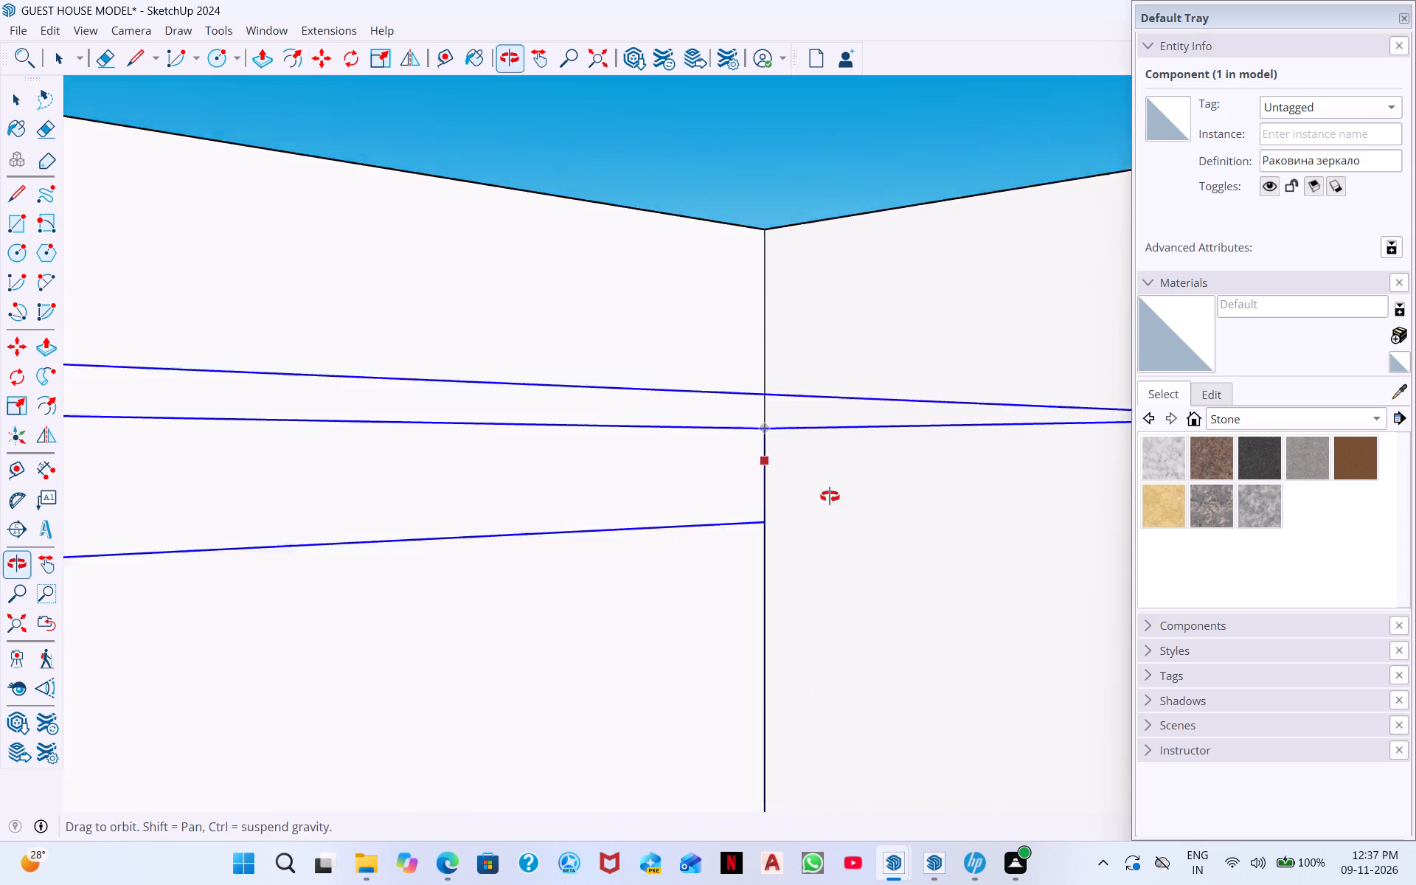
{"action": "middle_click_drag", "start_coordinate": [830, 496], "coordinate": [971, 512]}
{"action": "scroll", "coordinate": [785, 428], "scroll_direction": "up", "scroll_amount": 9}
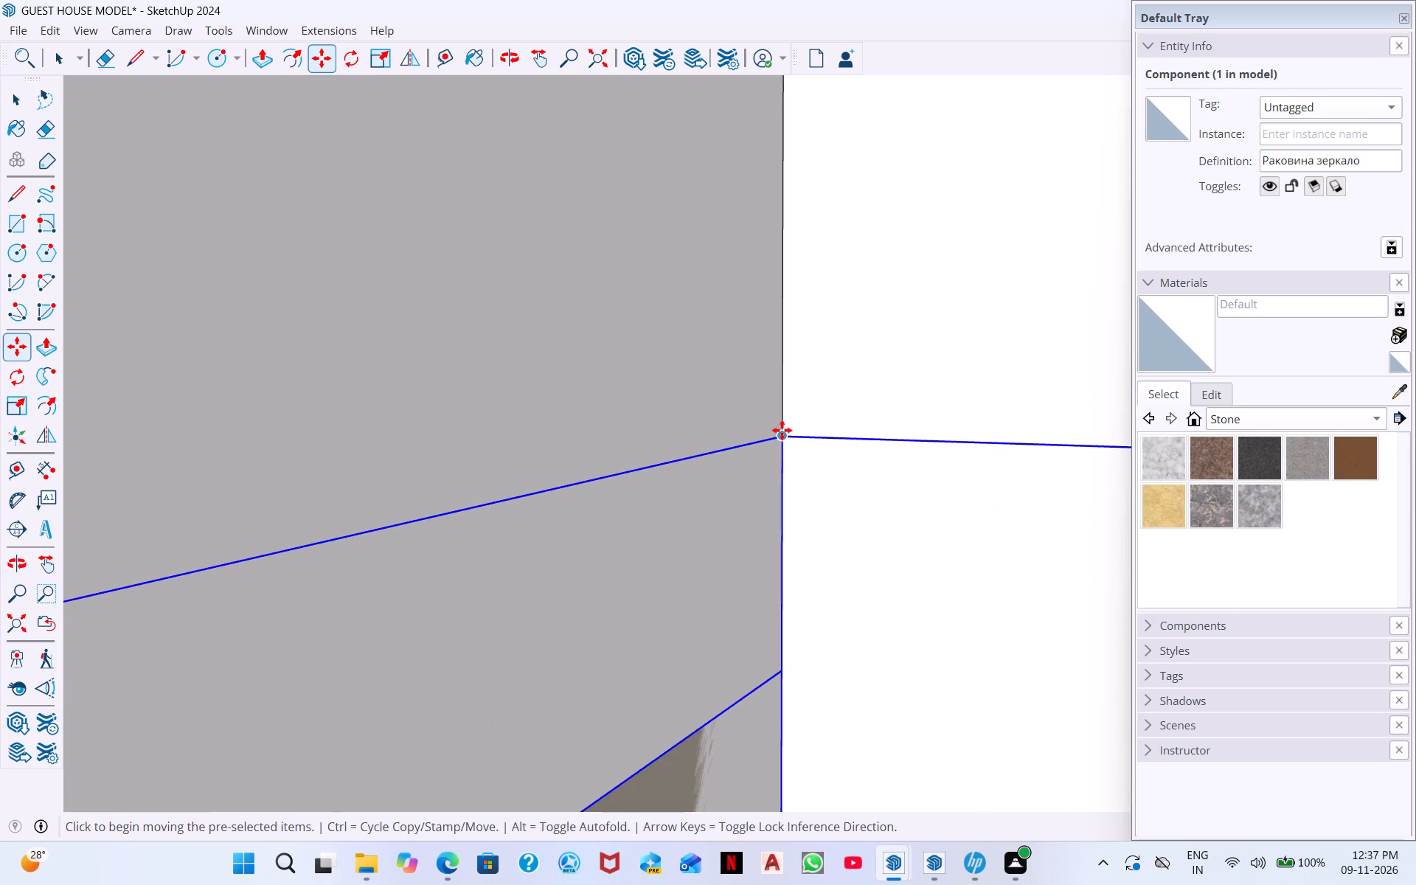
{"action": "left_click", "coordinate": [782, 430]}
{"action": "left_click", "coordinate": [793, 434]}
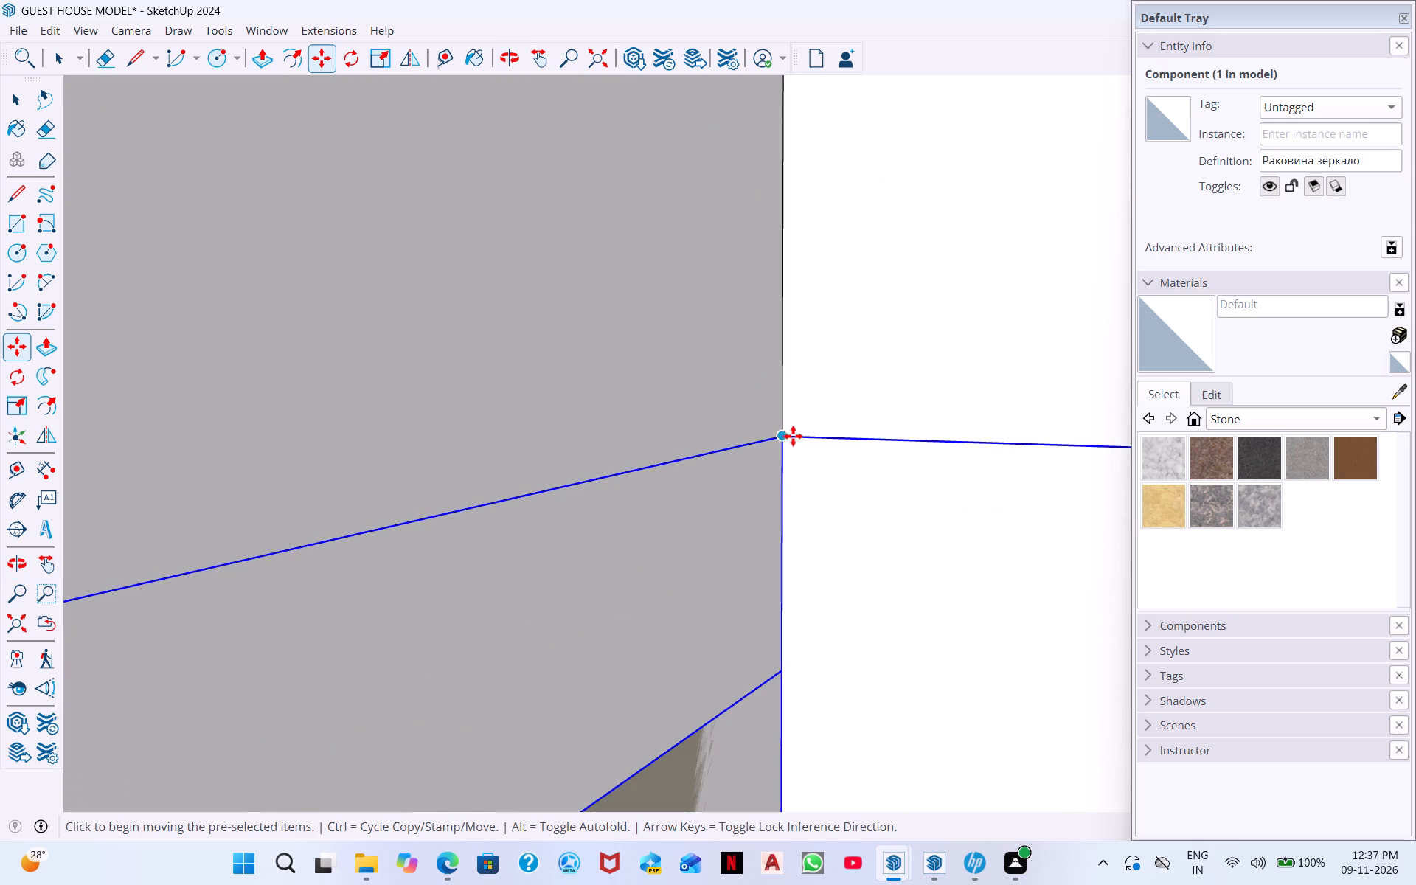
{"action": "left_click", "coordinate": [780, 435]}
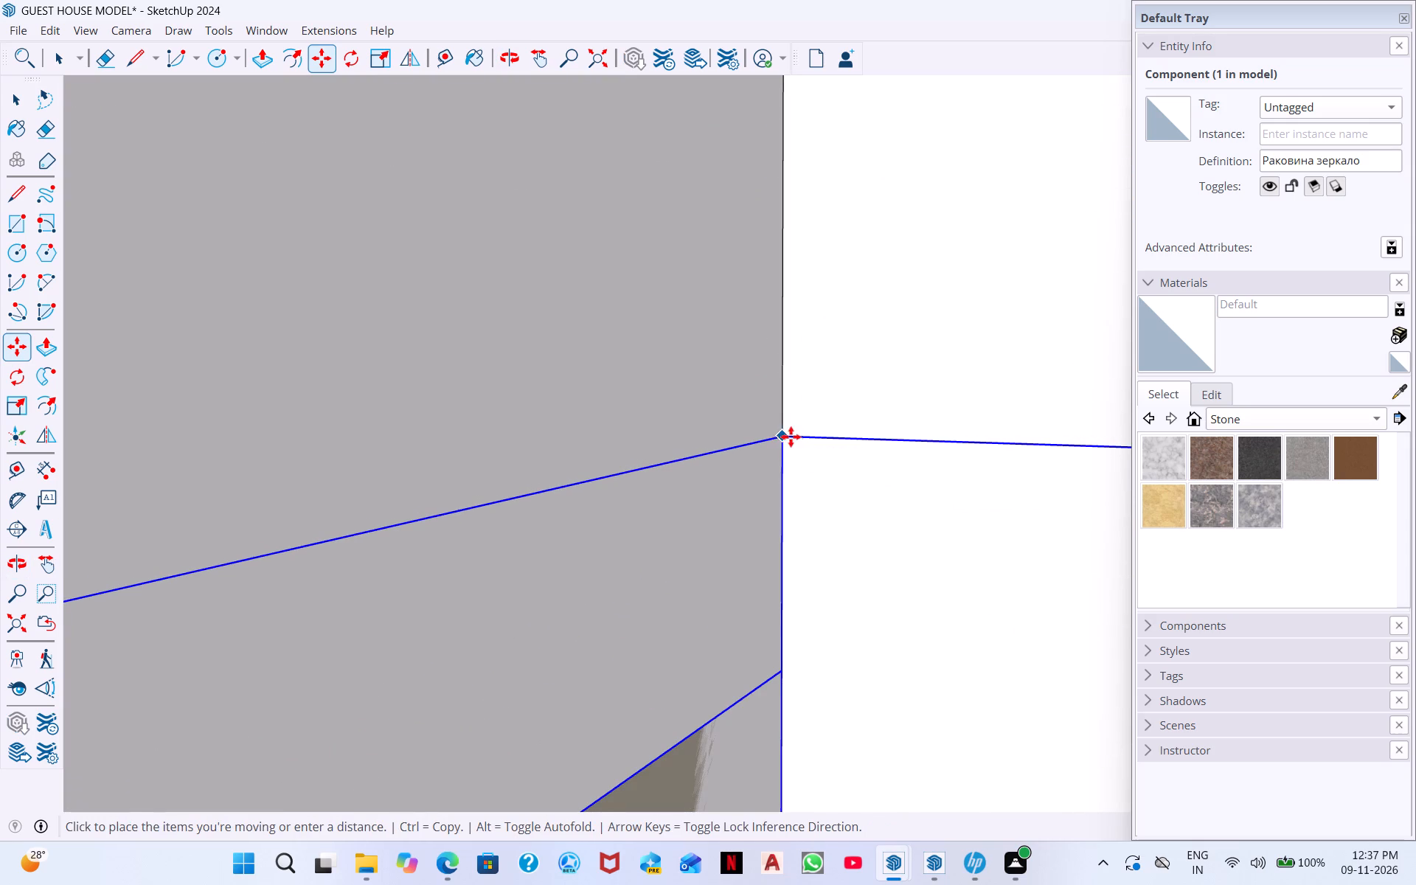
{"action": "left_click", "coordinate": [796, 439]}
{"action": "scroll", "coordinate": [777, 451], "scroll_direction": "down", "scroll_amount": 12}
{"action": "middle_click_drag", "start_coordinate": [814, 473], "coordinate": [804, 495]}
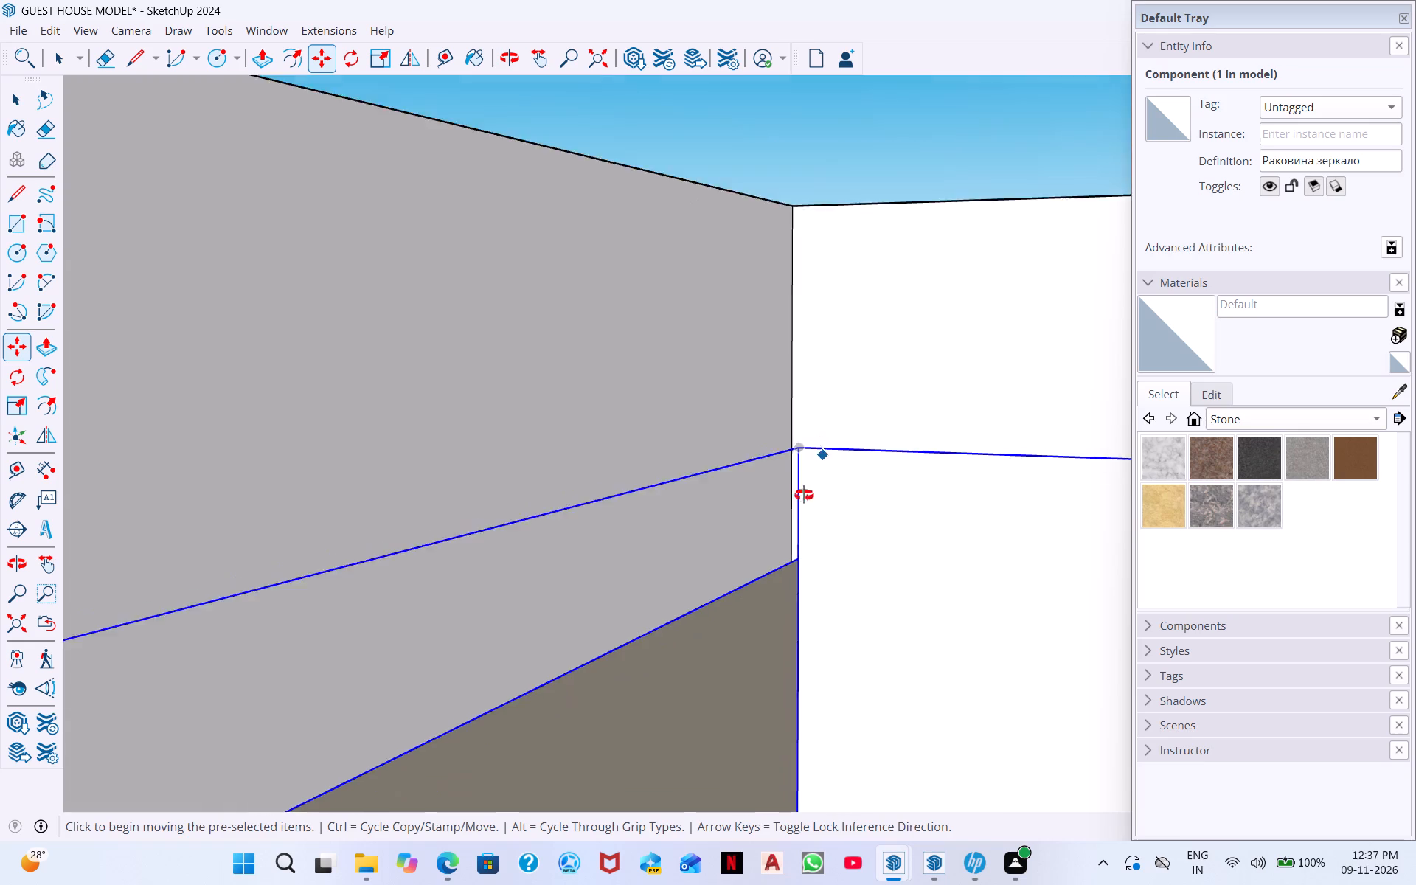
{"action": "middle_click_drag", "start_coordinate": [804, 495], "coordinate": [805, 493]}
Examine how the washbasin and mirror unit sits on the short partition from the front and in its surroundings.
{"action": "scroll", "coordinate": [804, 495], "scroll_direction": "down", "scroll_amount": 5}
{"action": "key", "text": "space"}
{"action": "scroll", "coordinate": [861, 562], "scroll_direction": "down", "scroll_amount": 3}
{"action": "middle_click_drag", "start_coordinate": [858, 586], "coordinate": [669, 544]}
{"action": "middle_click_drag", "start_coordinate": [750, 552], "coordinate": [572, 403]}
{"action": "scroll", "coordinate": [677, 547], "scroll_direction": "down", "scroll_amount": 5}
{"action": "middle_click_drag", "start_coordinate": [614, 504], "coordinate": [582, 590]}
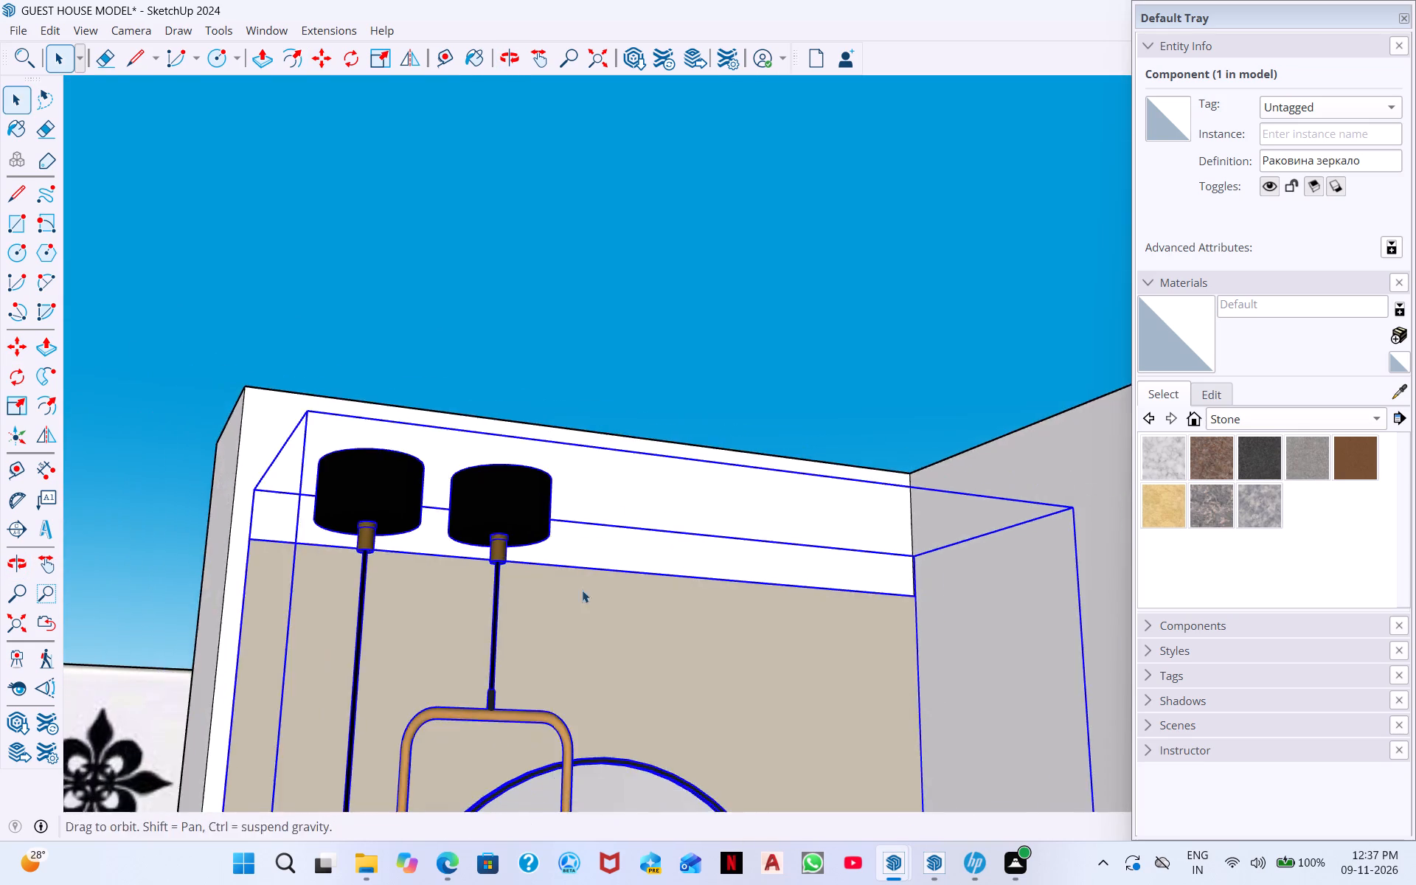
{"action": "middle_click_drag", "start_coordinate": [582, 590], "coordinate": [582, 587]}
{"action": "scroll", "coordinate": [582, 590], "scroll_direction": "down", "scroll_amount": 9}
{"action": "middle_click_drag", "start_coordinate": [653, 626], "coordinate": [576, 474]}
{"action": "scroll", "coordinate": [579, 474], "scroll_direction": "down", "scroll_amount": 4}
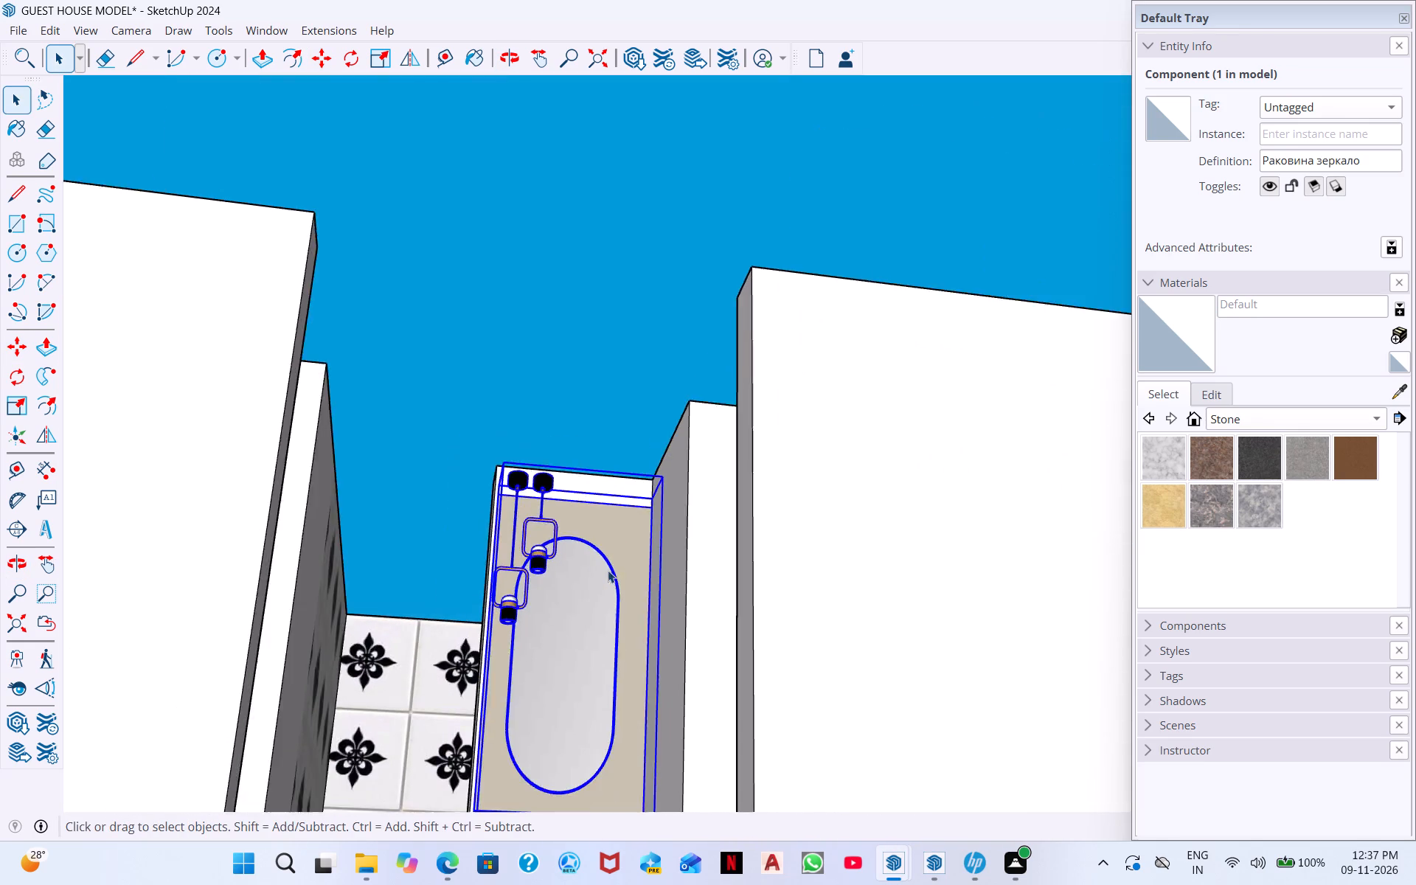
{"action": "scroll", "coordinate": [608, 570], "scroll_direction": "down", "scroll_amount": 9}
{"action": "middle_click_drag", "start_coordinate": [648, 636], "coordinate": [614, 757]}
Paint the partition face behind the washbasin and mirror unit with Granite Brown from the Stone collection.
{"action": "scroll", "coordinate": [580, 688], "scroll_direction": "up", "scroll_amount": 4}
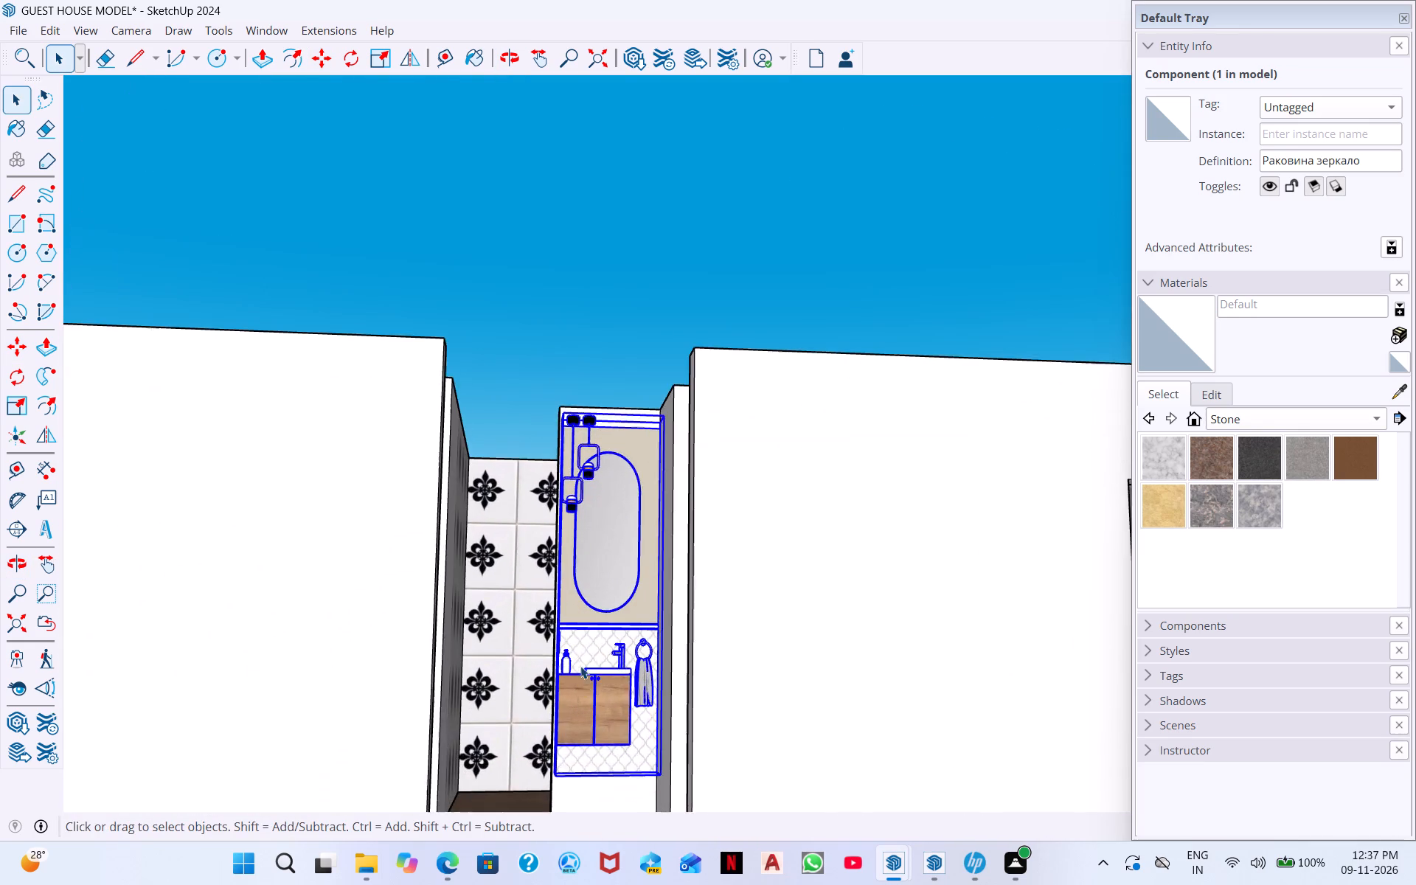
{"action": "scroll", "coordinate": [589, 659], "scroll_direction": "up", "scroll_amount": 3}
{"action": "left_click", "coordinate": [1224, 466]}
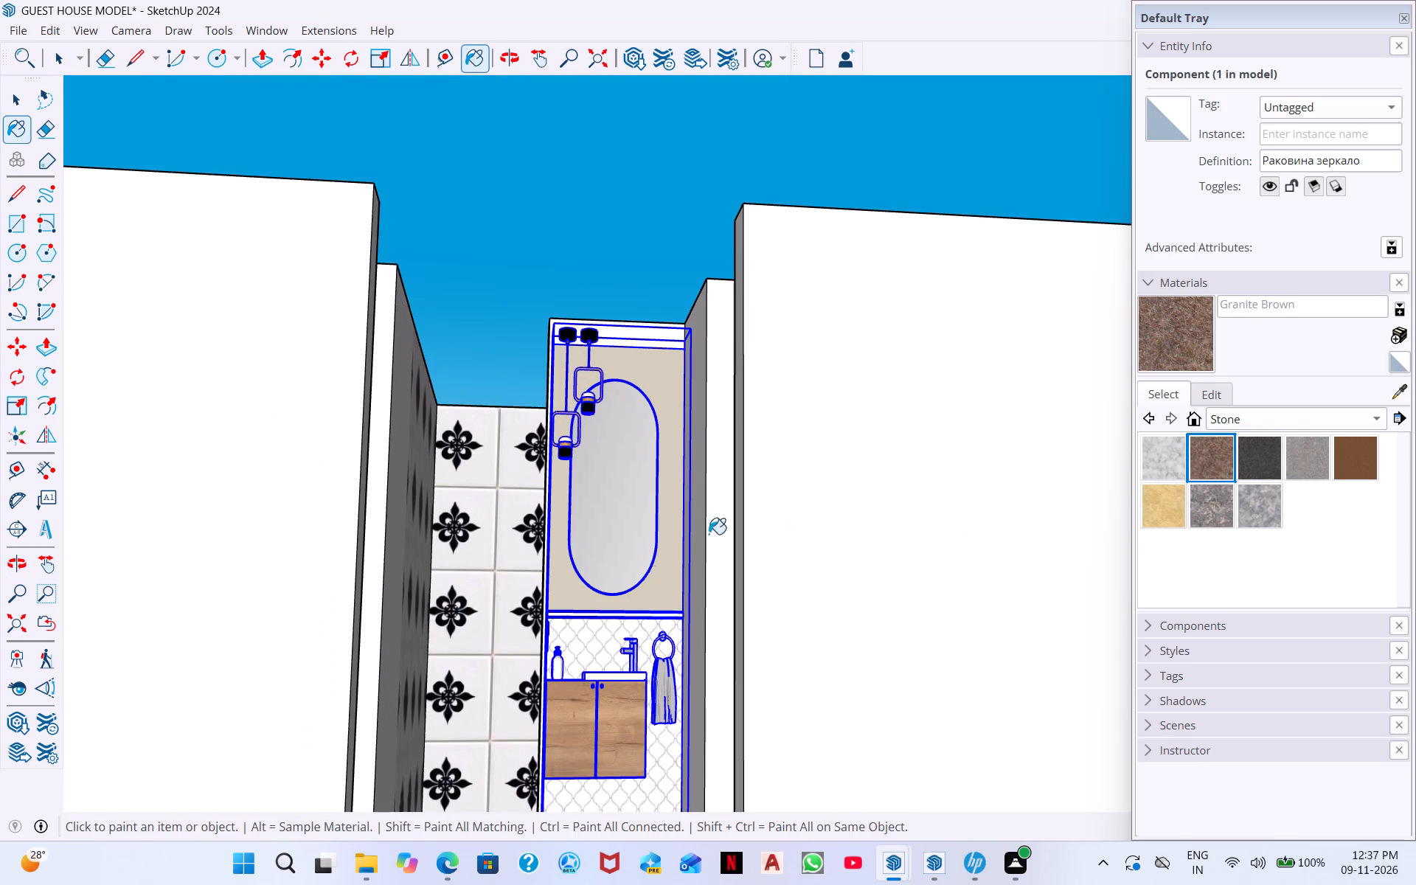
{"action": "middle_click_drag", "start_coordinate": [641, 751], "coordinate": [607, 587]}
{"action": "middle_click_drag", "start_coordinate": [601, 655], "coordinate": [639, 884]}
{"action": "scroll", "coordinate": [601, 655], "scroll_direction": "down", "scroll_amount": 1}
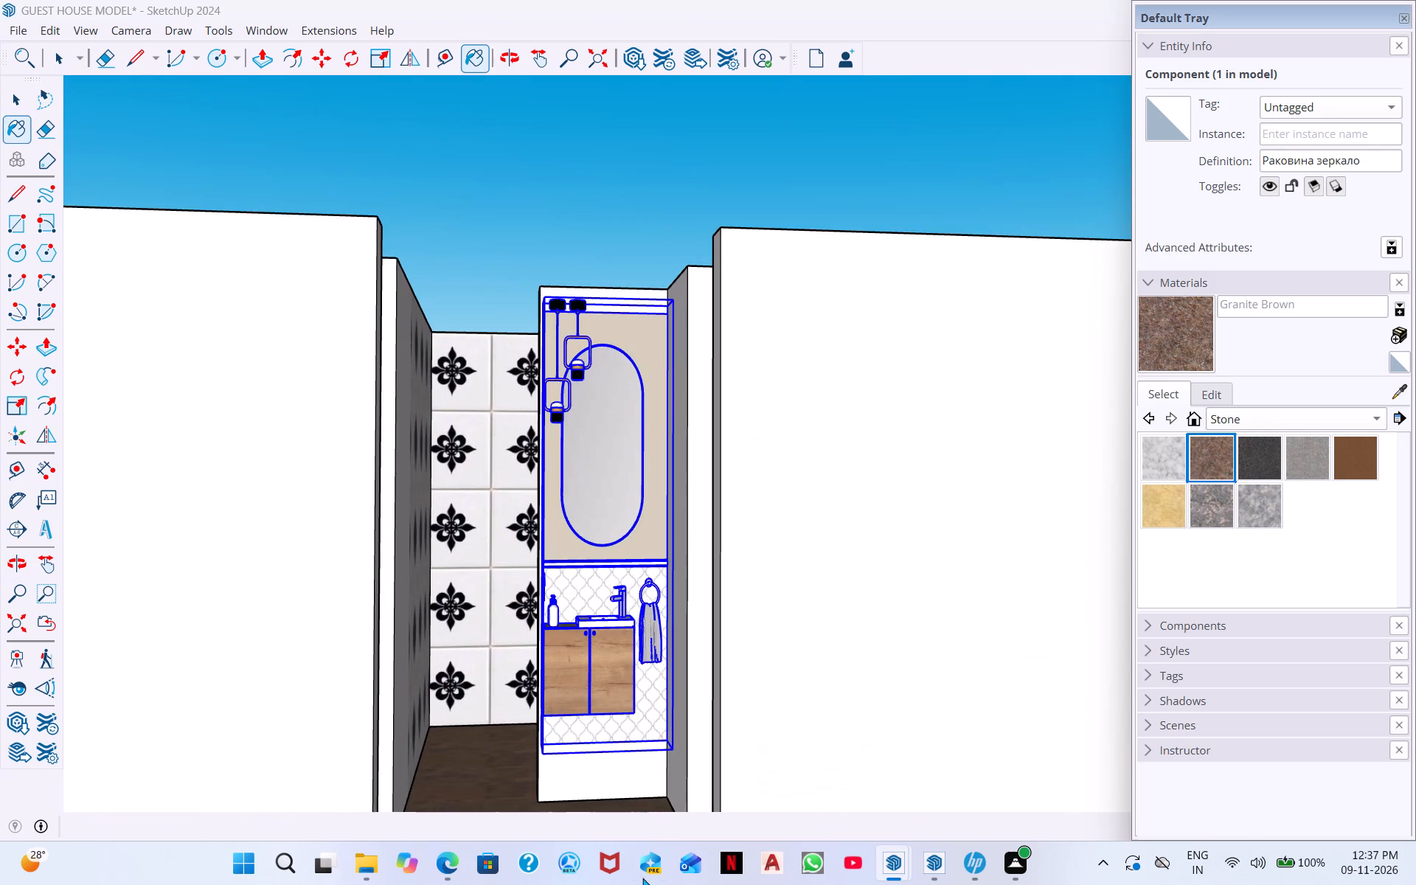
{"action": "left_click", "coordinate": [610, 786]}
Move the washbasin and mirror unit slightly by its upper back corner onto the edge between the granite face and adjoining wall.
{"action": "middle_click_drag", "start_coordinate": [628, 734], "coordinate": [634, 802]}
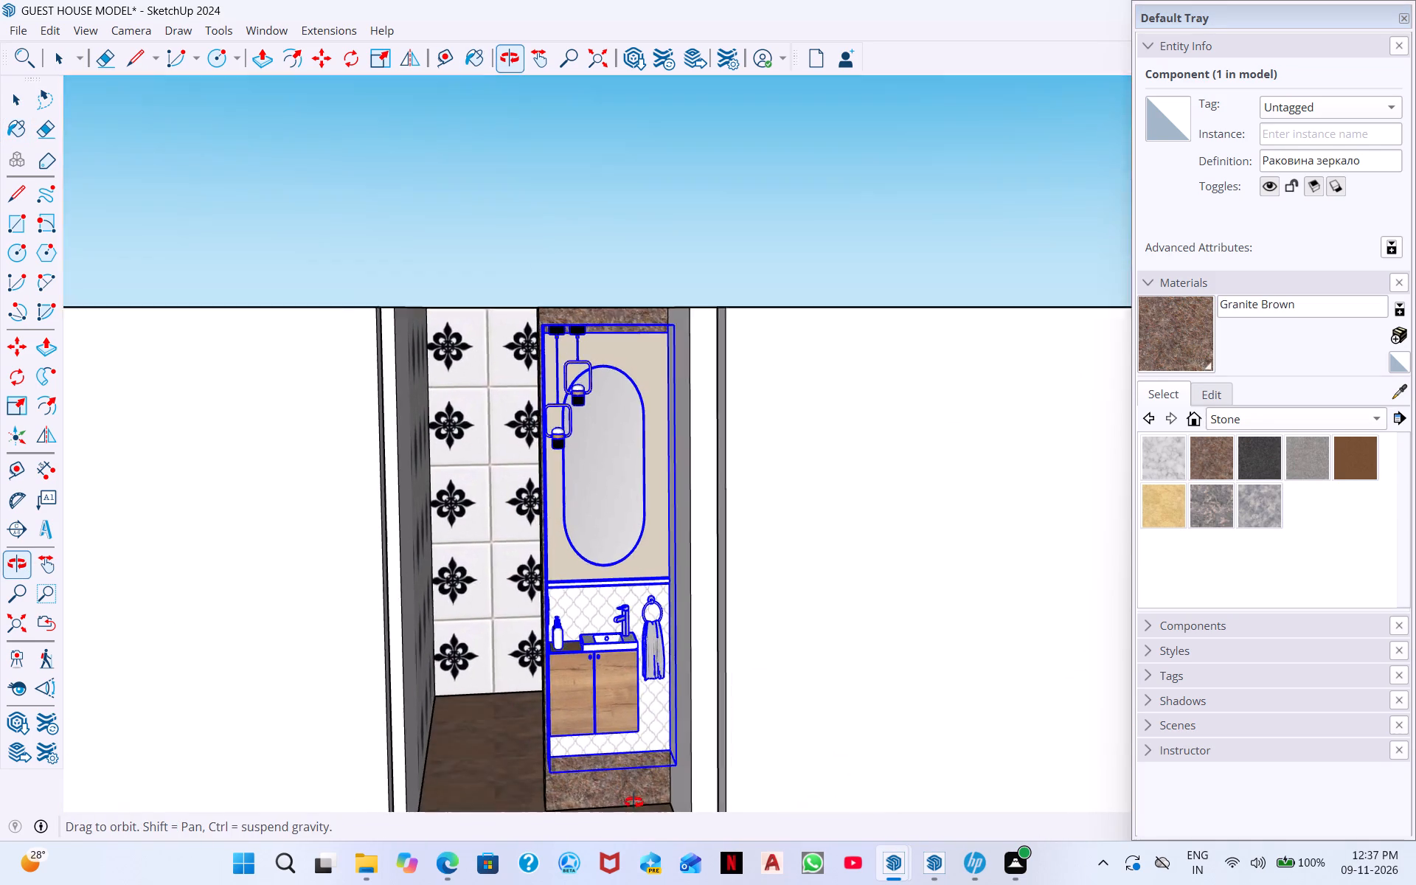
{"action": "middle_click_drag", "start_coordinate": [634, 802], "coordinate": [645, 878]}
{"action": "scroll", "coordinate": [584, 565], "scroll_direction": "up", "scroll_amount": 6}
{"action": "middle_click_drag", "start_coordinate": [579, 407], "coordinate": [582, 414]}
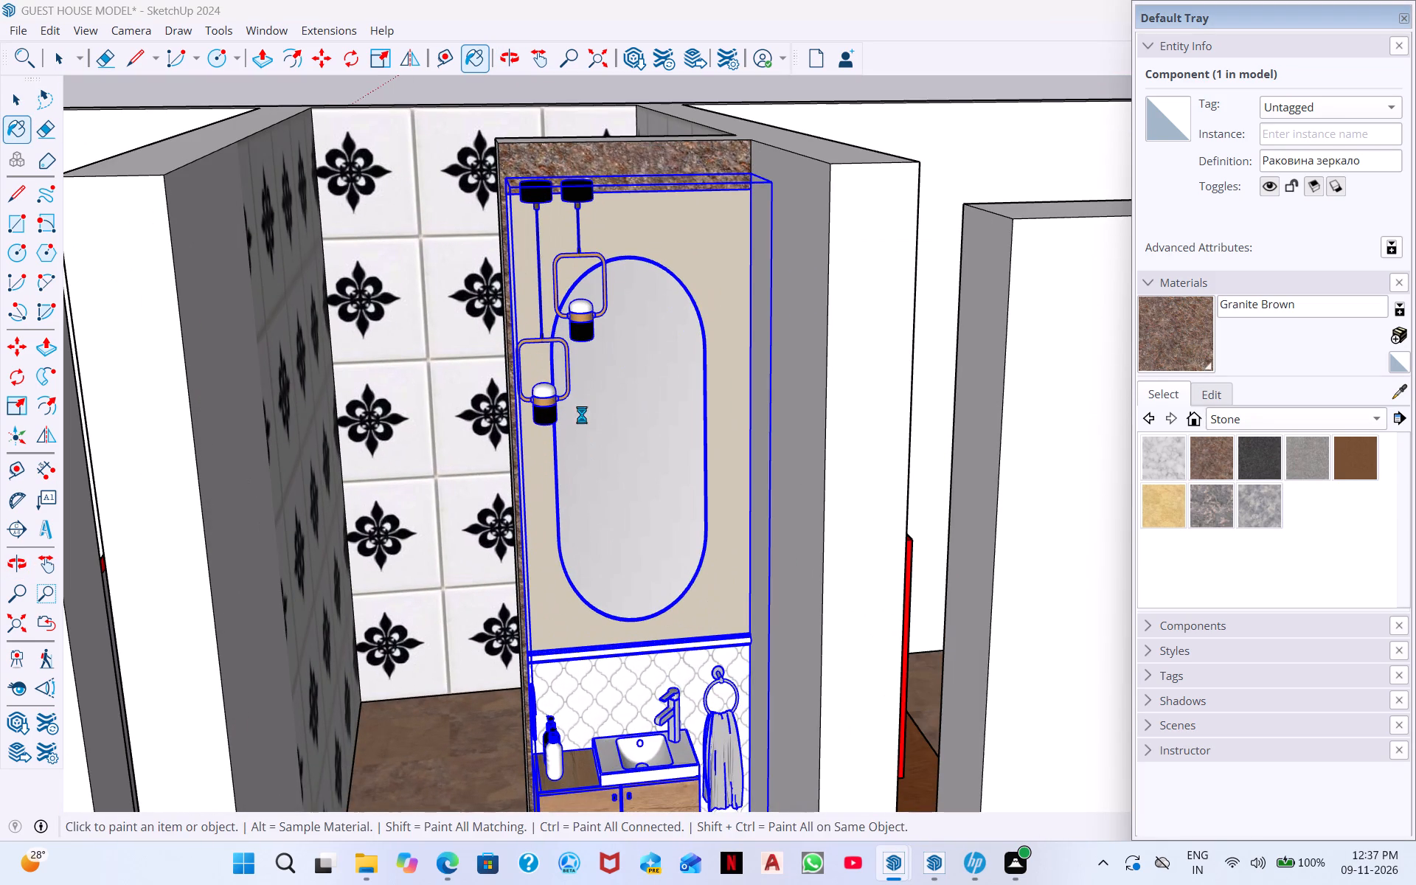
{"action": "middle_click_drag", "start_coordinate": [582, 414], "coordinate": [558, 623]}
{"action": "middle_click_drag", "start_coordinate": [634, 626], "coordinate": [635, 723]}
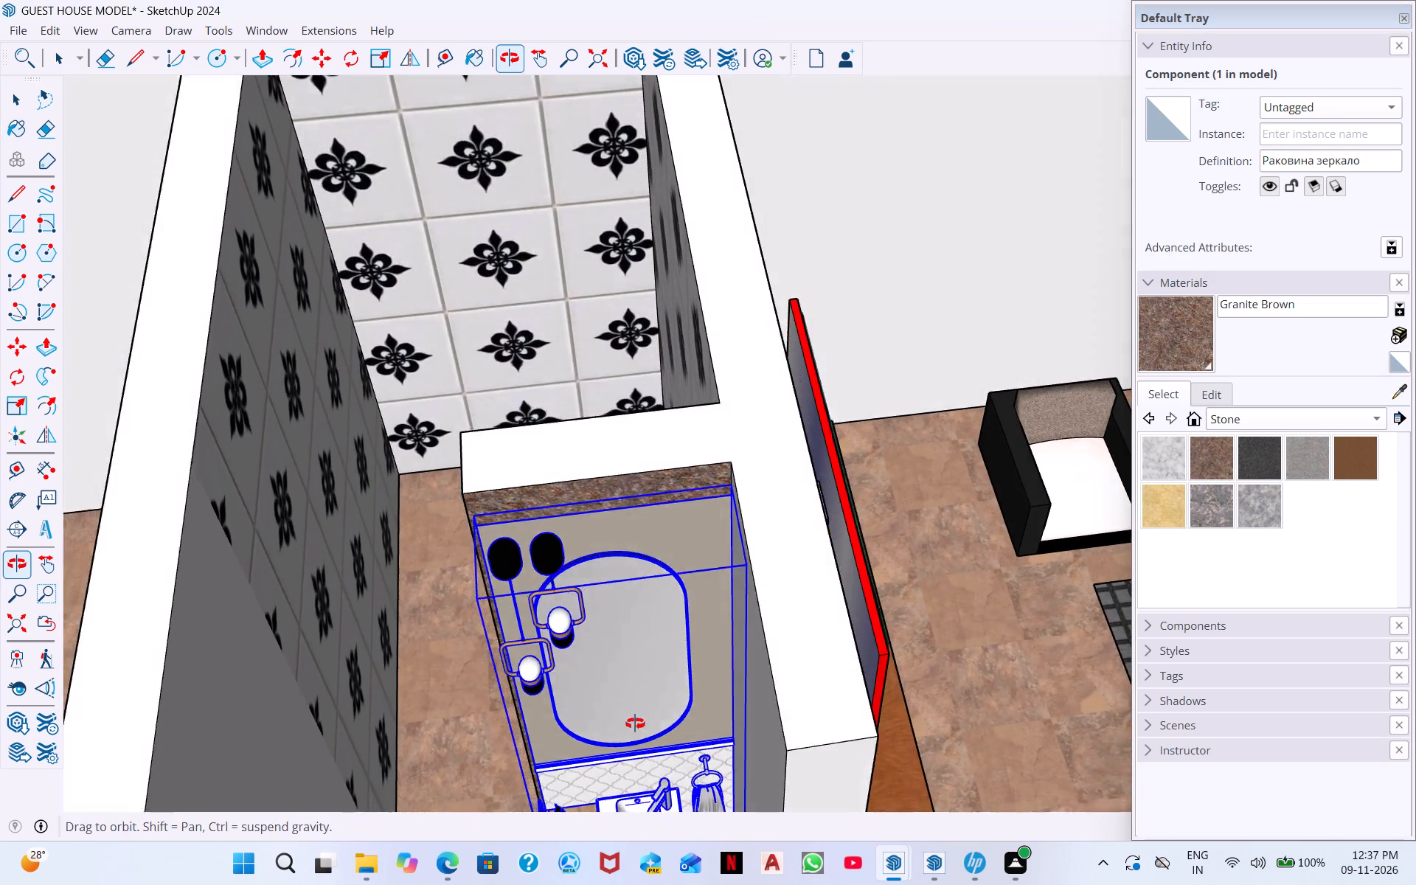
{"action": "middle_click_drag", "start_coordinate": [635, 723], "coordinate": [642, 789]}
{"action": "scroll", "coordinate": [711, 589], "scroll_direction": "up", "scroll_amount": 5}
{"action": "key", "text": "space"}
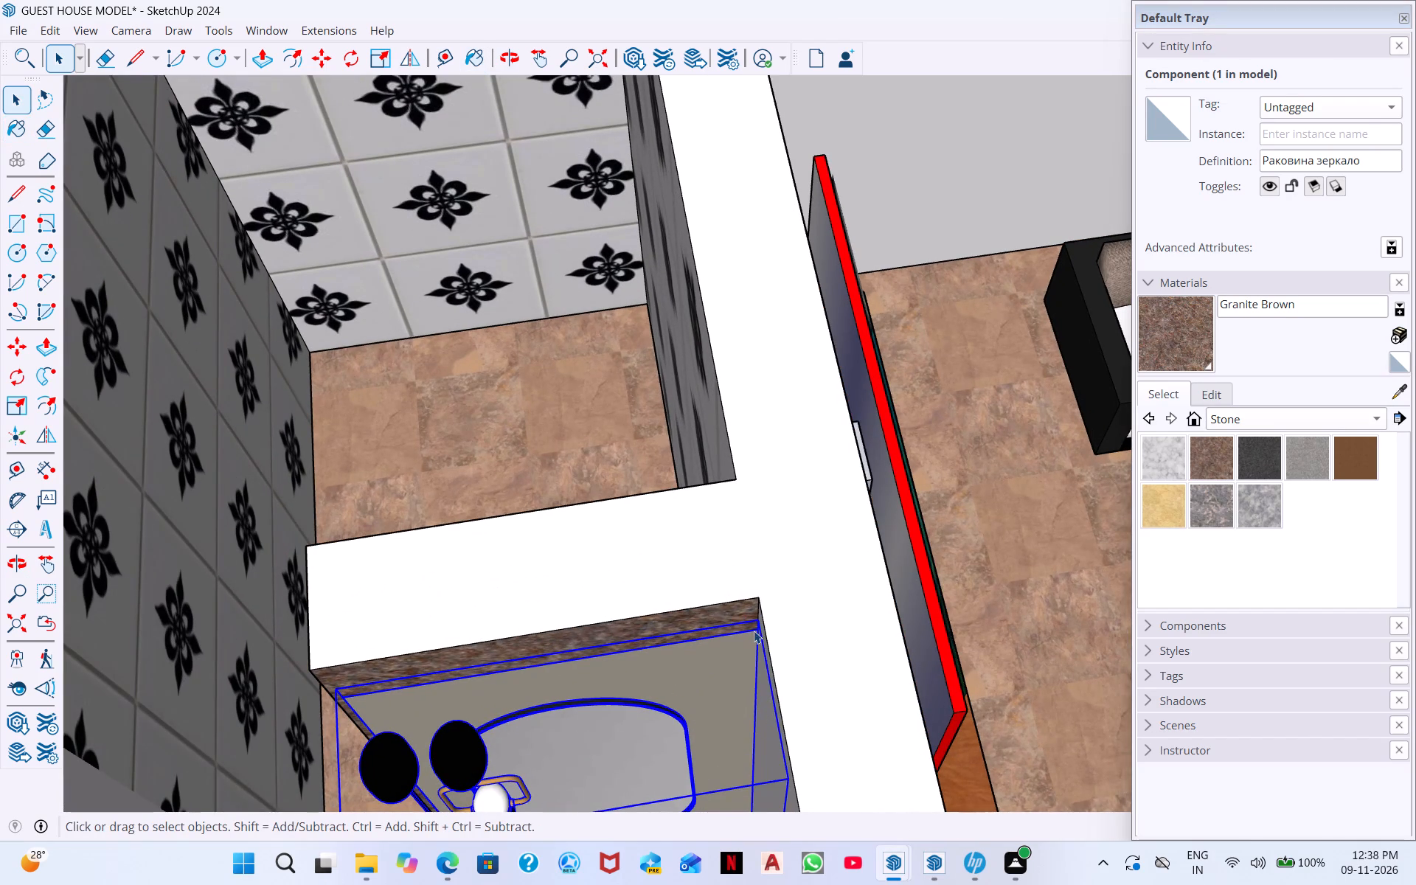
{"action": "scroll", "coordinate": [754, 631], "scroll_direction": "up", "scroll_amount": 11}
{"action": "left_click", "coordinate": [772, 621]}
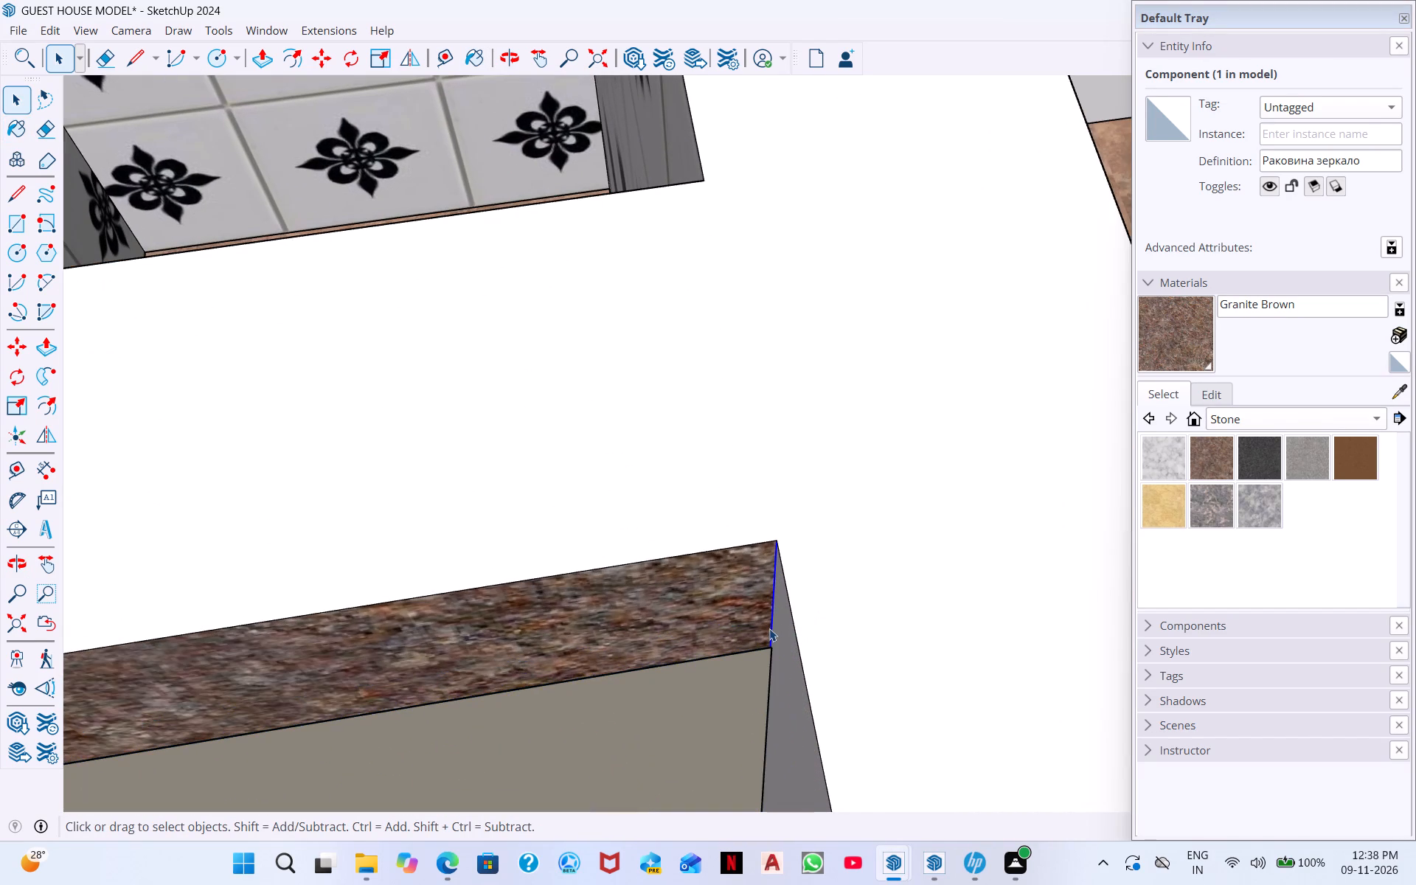
{"action": "left_click", "coordinate": [688, 649]}
{"action": "left_click", "coordinate": [686, 693]}
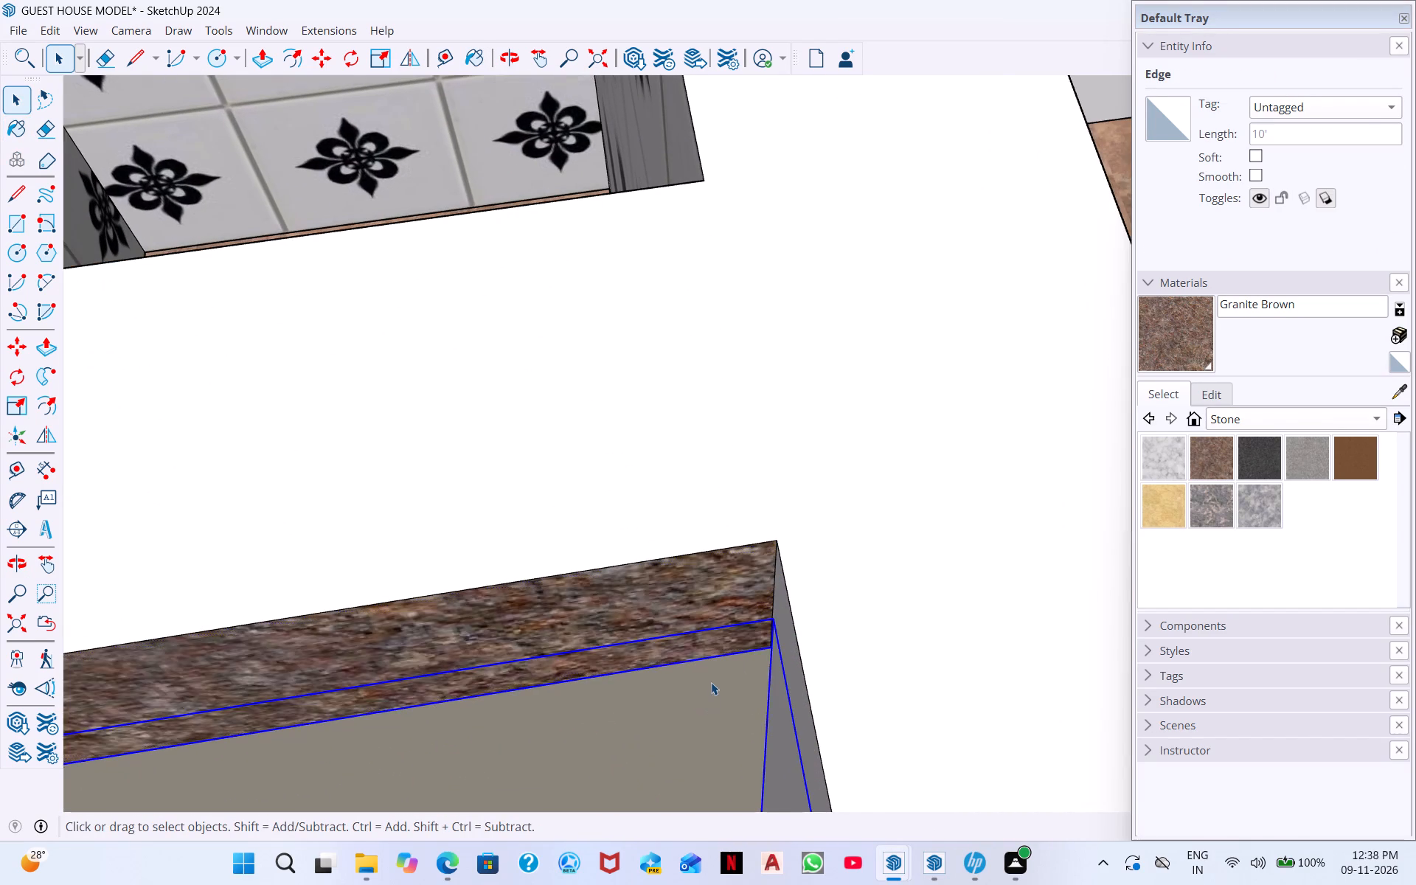
{"action": "scroll", "coordinate": [711, 682], "scroll_direction": "down", "scroll_amount": 3}
{"action": "scroll", "coordinate": [753, 636], "scroll_direction": "up", "scroll_amount": 5}
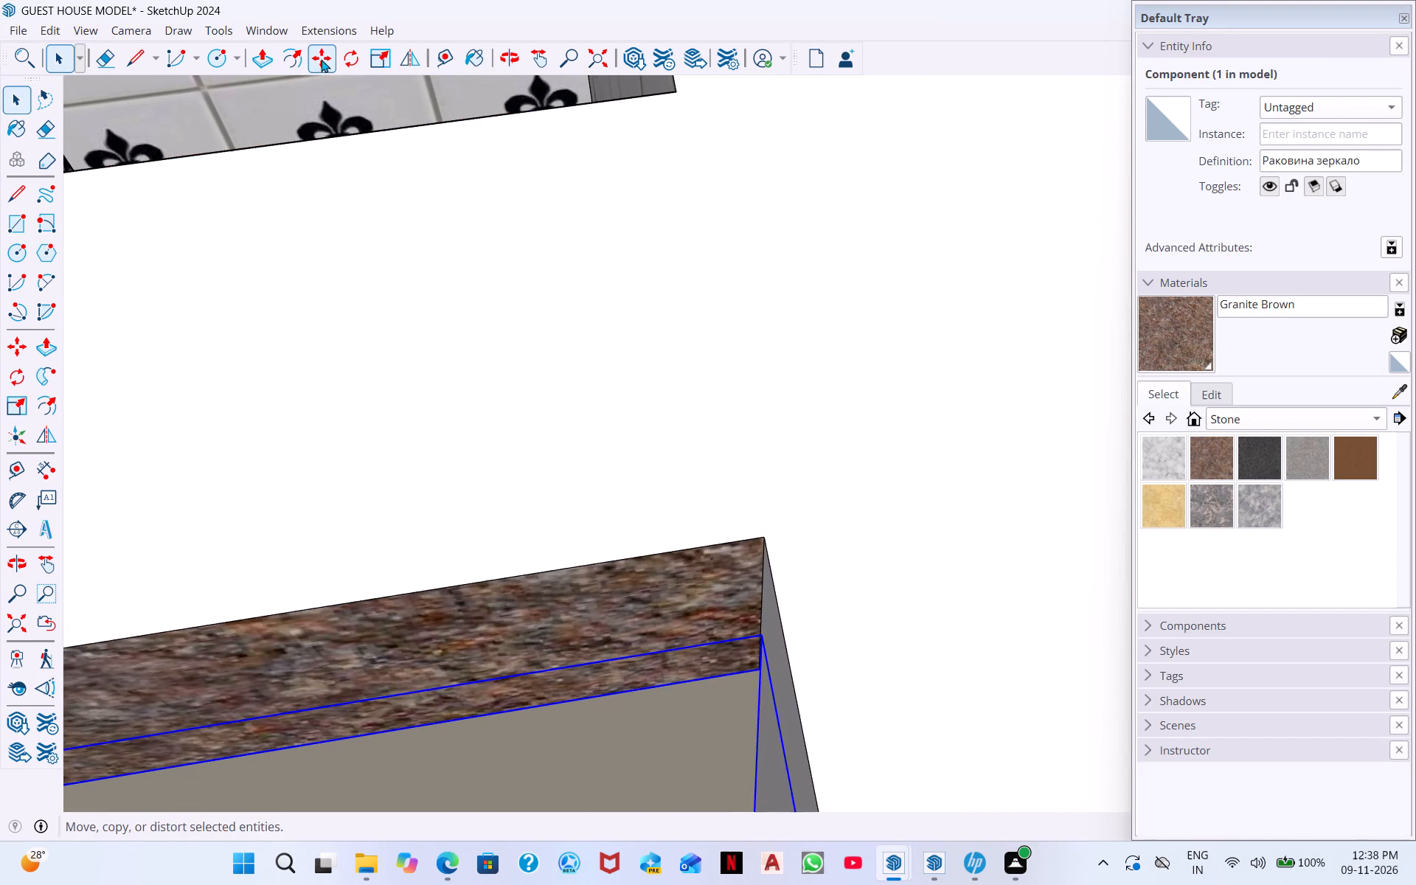
{"action": "left_click", "coordinate": [321, 58]}
{"action": "scroll", "coordinate": [765, 651], "scroll_direction": "up", "scroll_amount": 9}
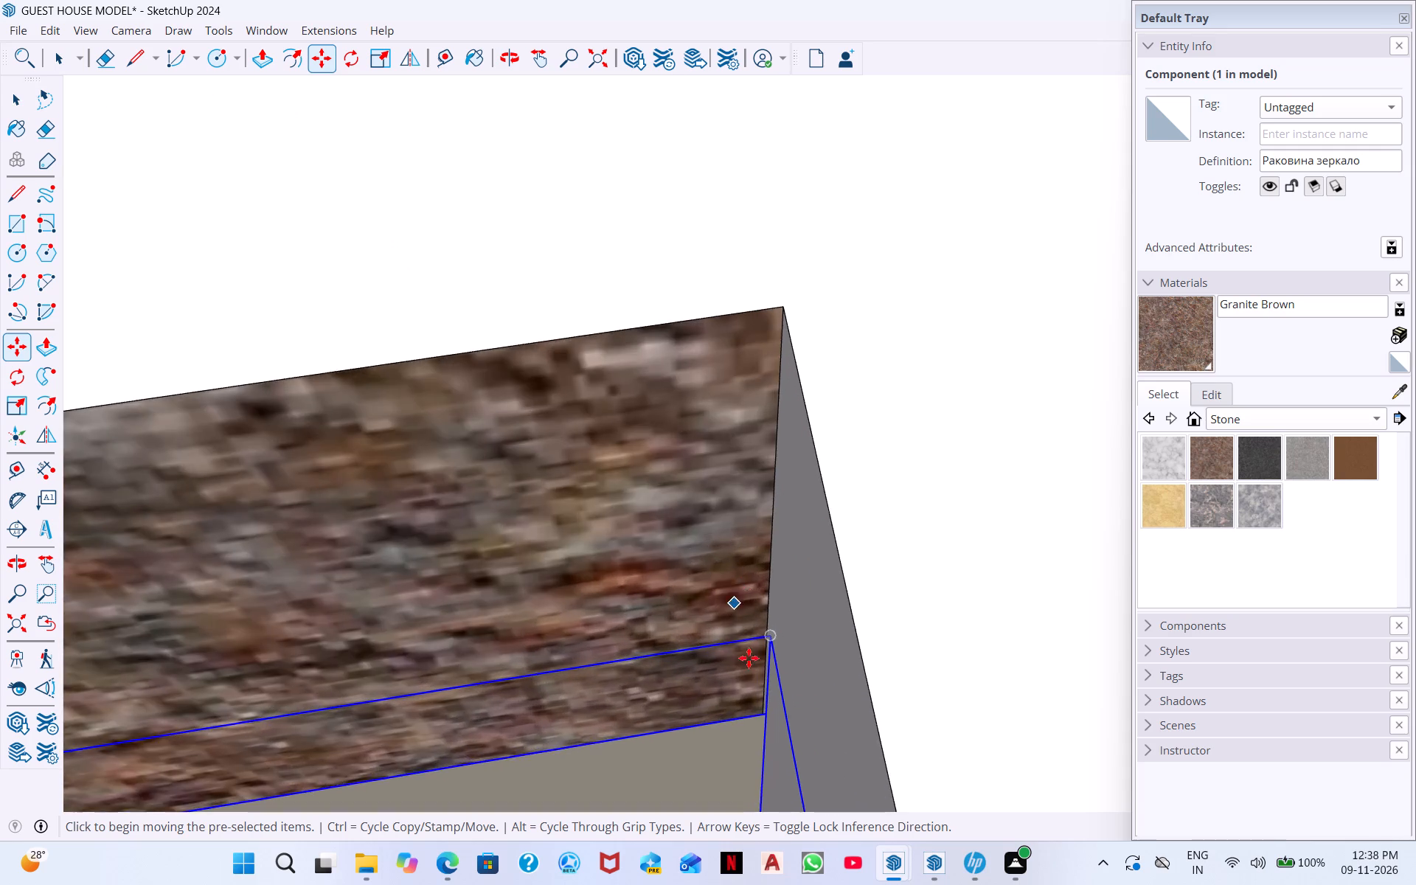
{"action": "scroll", "coordinate": [749, 658], "scroll_direction": "up", "scroll_amount": 5}
{"action": "left_click", "coordinate": [788, 624]}
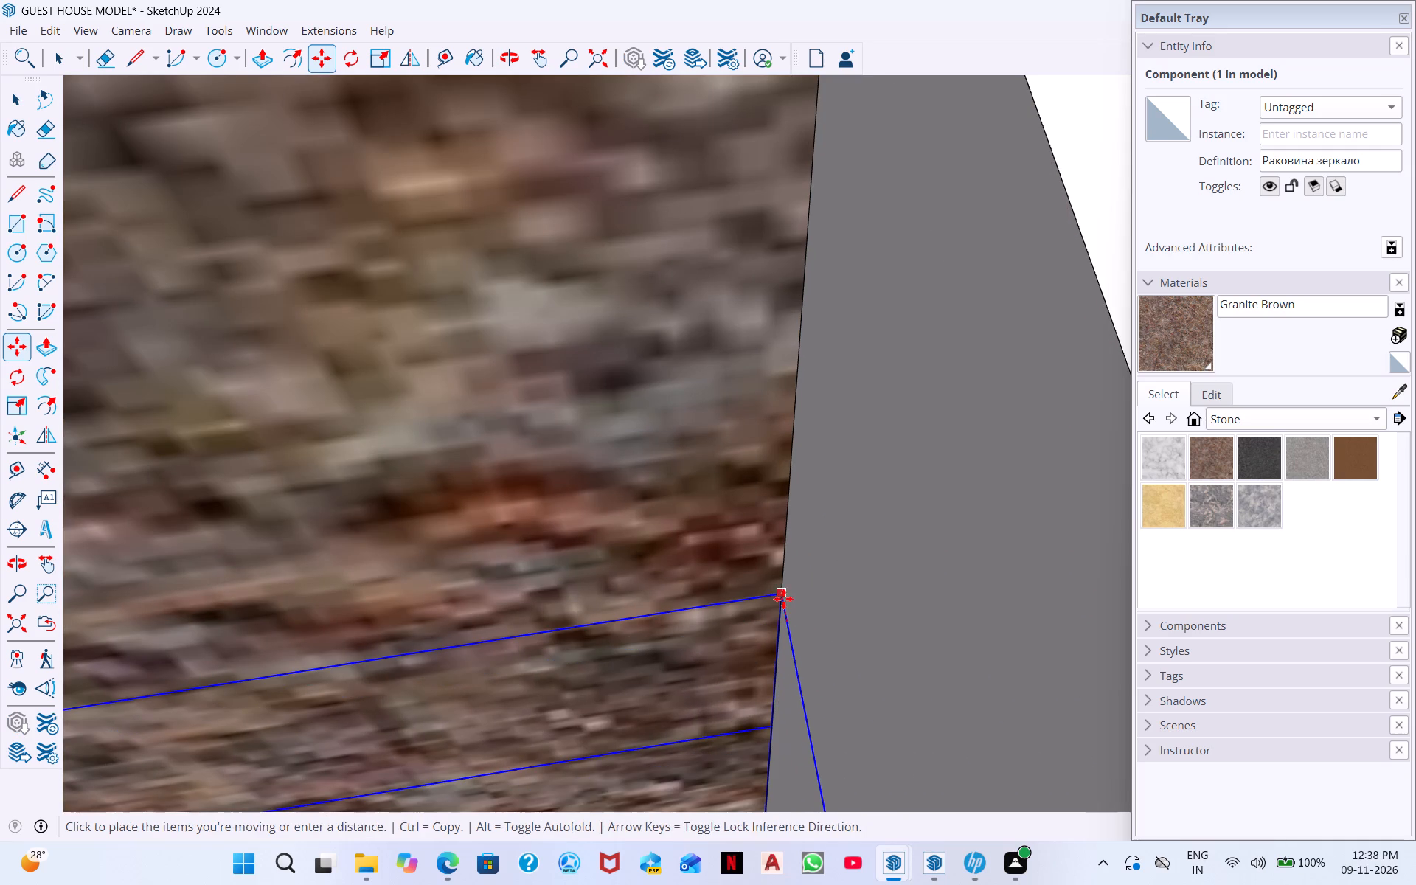
{"action": "left_click", "coordinate": [783, 594]}
Examine how the washbasin and mirror unit sits against the granite face from above, from the front and at its upper back corner.
{"action": "scroll", "coordinate": [656, 532], "scroll_direction": "down", "scroll_amount": 20}
{"action": "scroll", "coordinate": [656, 532], "scroll_direction": "down", "scroll_amount": 3}
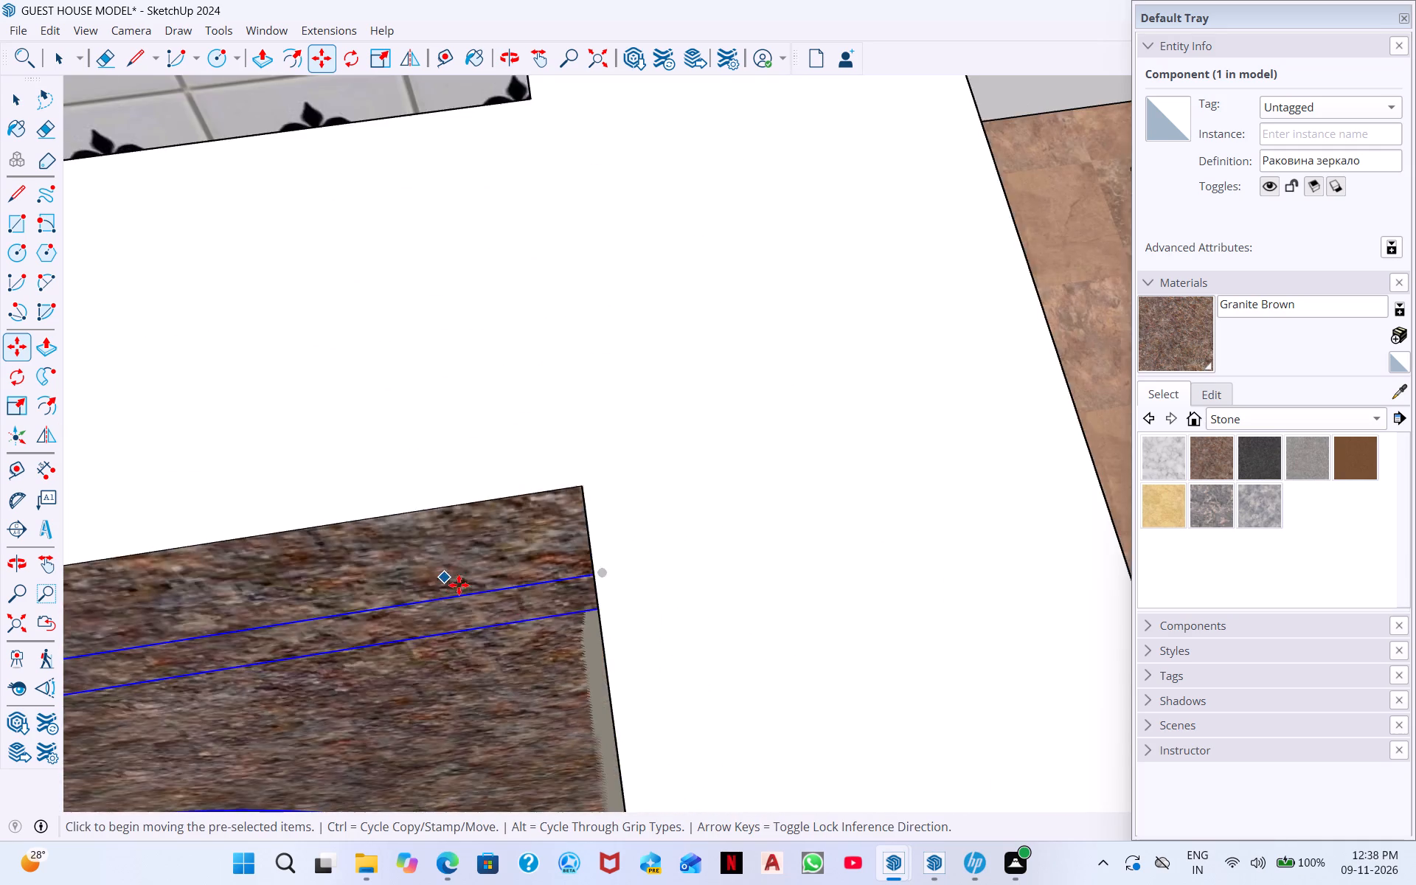
{"action": "scroll", "coordinate": [459, 585], "scroll_direction": "down", "scroll_amount": 5}
{"action": "middle_click_drag", "start_coordinate": [380, 582], "coordinate": [400, 384]}
{"action": "scroll", "coordinate": [402, 383], "scroll_direction": "down", "scroll_amount": 13}
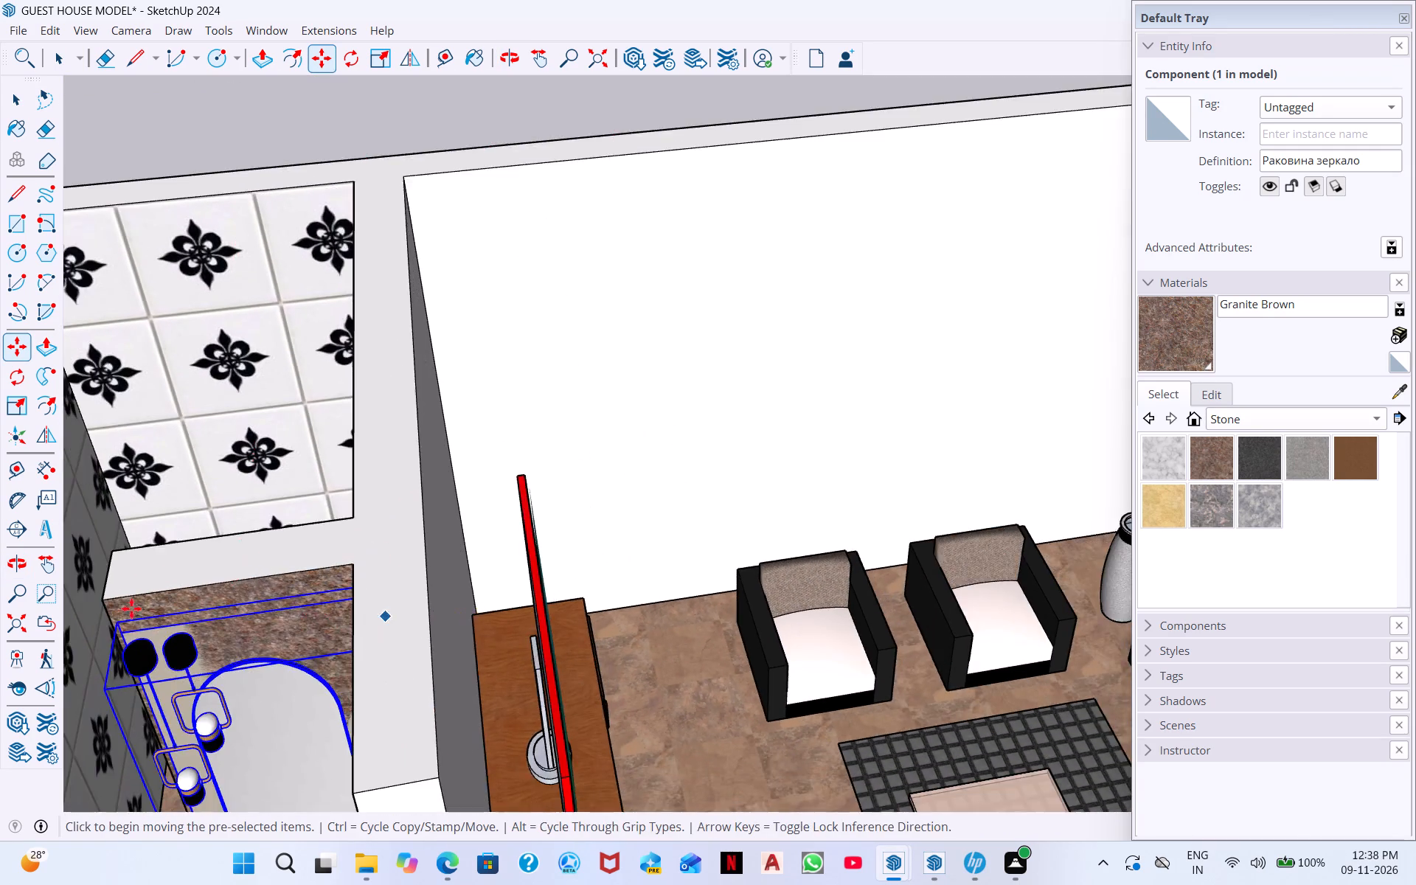
{"action": "scroll", "coordinate": [131, 608], "scroll_direction": "down", "scroll_amount": 6}
{"action": "middle_click_drag", "start_coordinate": [10, 595], "coordinate": [234, 366]}
{"action": "middle_click_drag", "start_coordinate": [78, 593], "coordinate": [206, 397]}
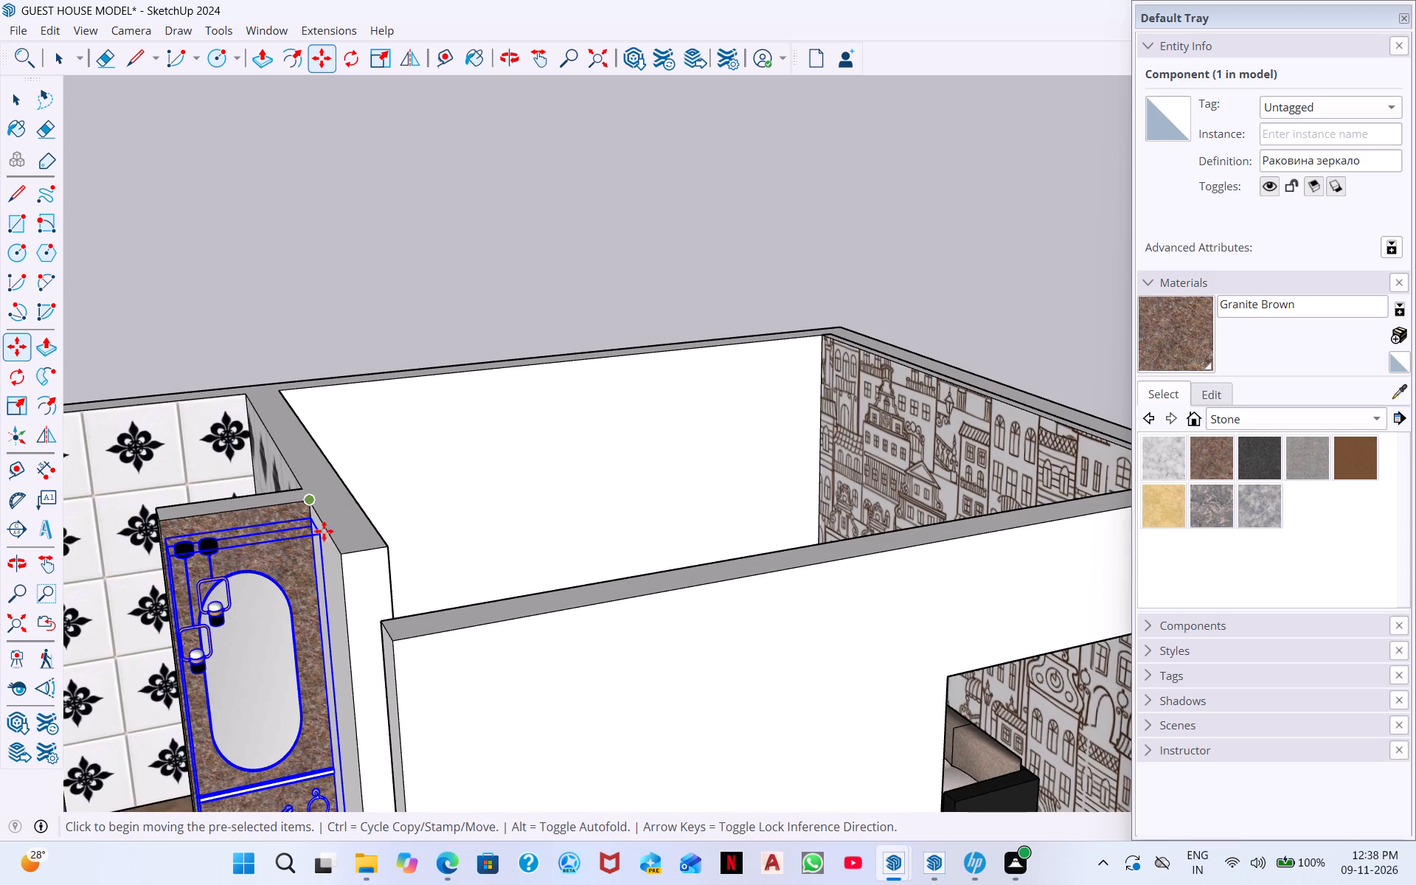
{"action": "scroll", "coordinate": [316, 532], "scroll_direction": "up", "scroll_amount": 1}
{"action": "middle_click_drag", "start_coordinate": [229, 632], "coordinate": [205, 474]}
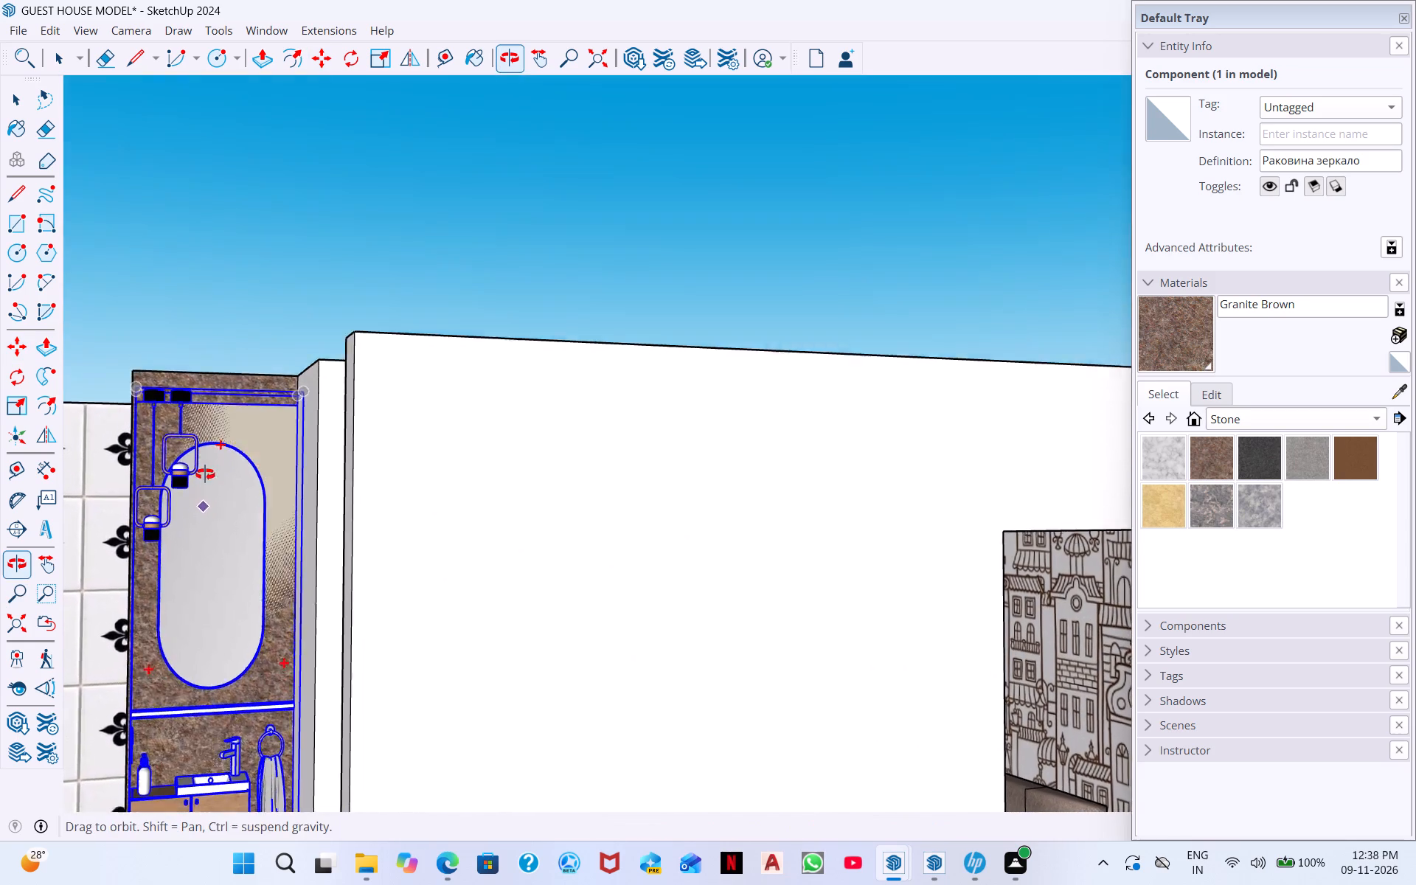
{"action": "middle_click_drag", "start_coordinate": [205, 474], "coordinate": [205, 468]}
{"action": "scroll", "coordinate": [242, 726], "scroll_direction": "down", "scroll_amount": 7}
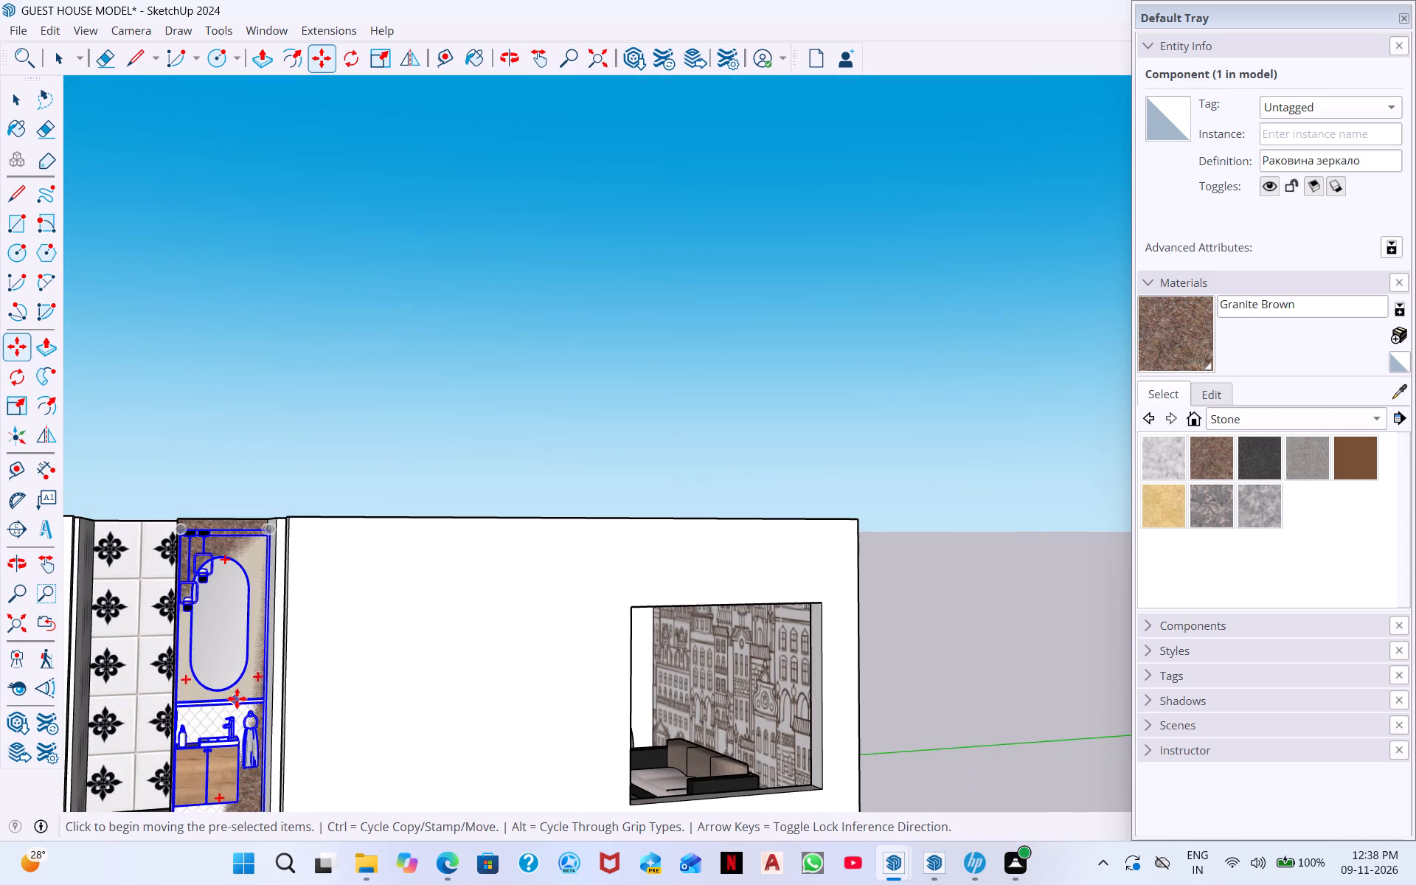
{"action": "middle_click_drag", "start_coordinate": [237, 698], "coordinate": [424, 827]}
{"action": "scroll", "coordinate": [320, 807], "scroll_direction": "down", "scroll_amount": 1}
{"action": "scroll", "coordinate": [304, 690], "scroll_direction": "up", "scroll_amount": 5}
{"action": "scroll", "coordinate": [302, 630], "scroll_direction": "up", "scroll_amount": 10}
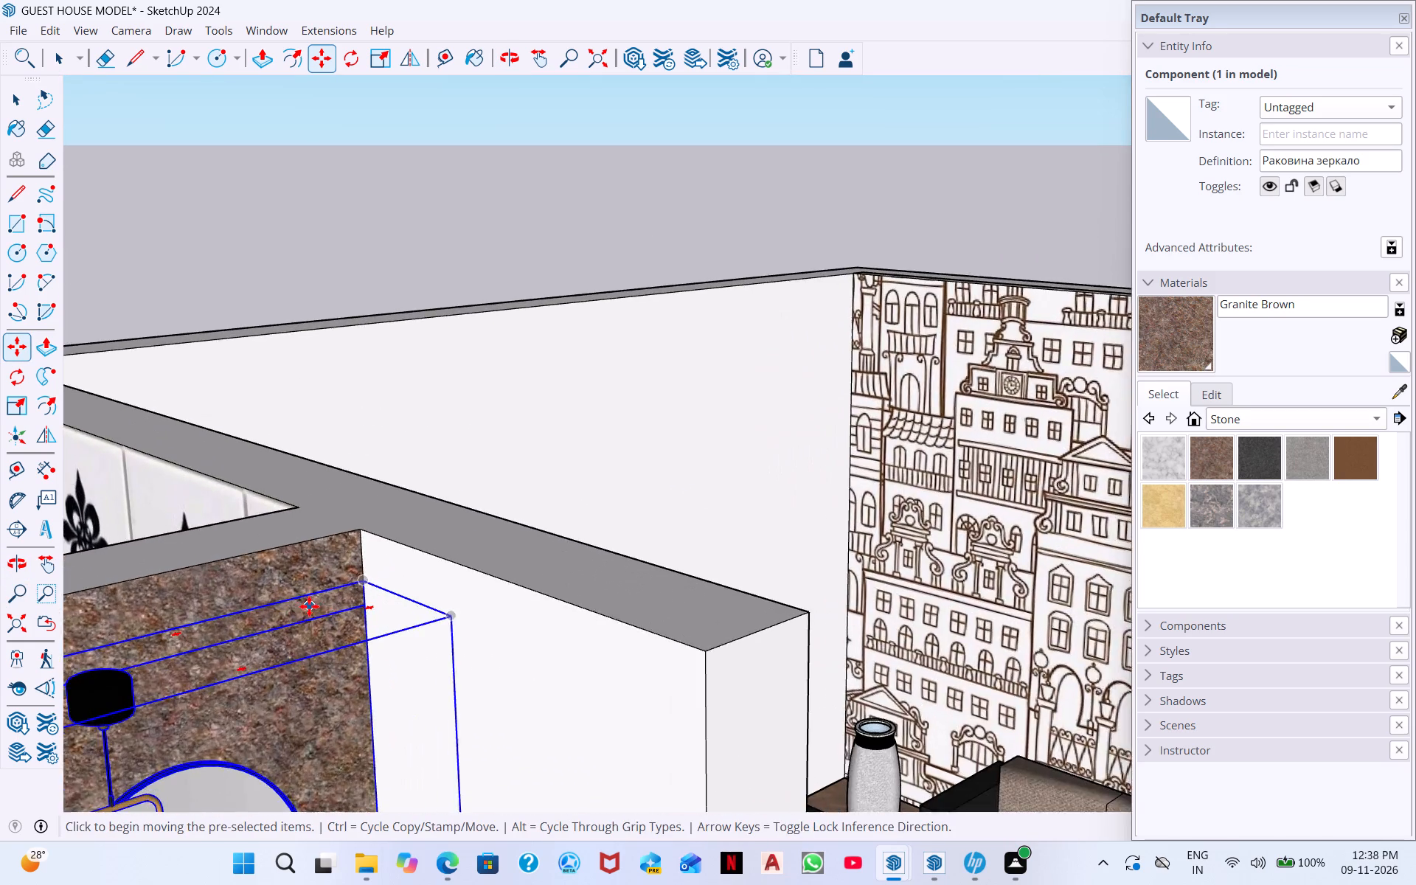
{"action": "scroll", "coordinate": [309, 606], "scroll_direction": "up", "scroll_amount": 7}
{"action": "scroll", "coordinate": [377, 575], "scroll_direction": "up", "scroll_amount": 13}
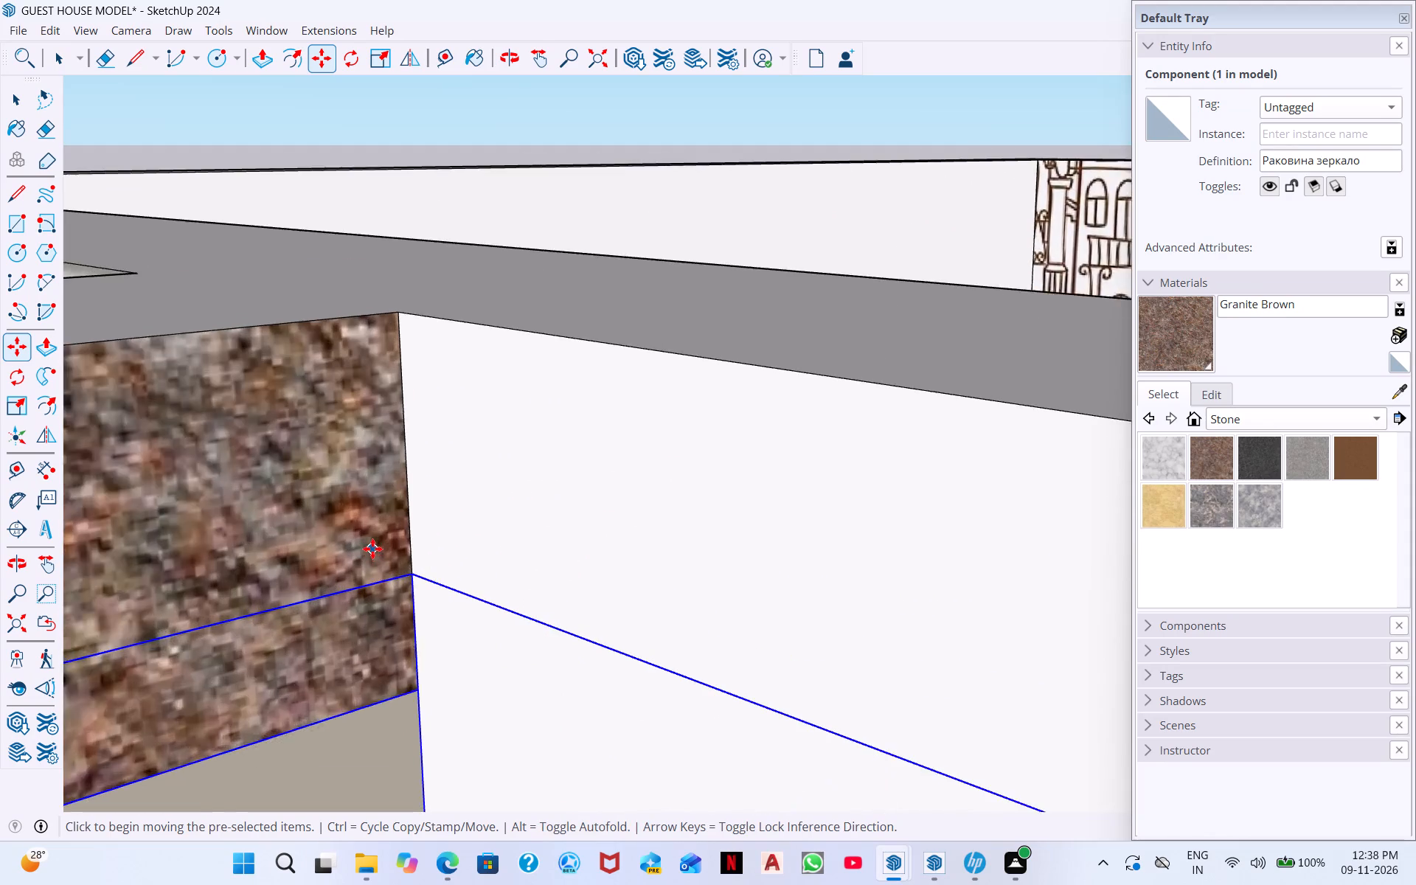
Nudge the washbasin and mirror unit by its upper back corner along the edge between the granite face and the adjoining wall.
{"action": "scroll", "coordinate": [372, 549], "scroll_direction": "up", "scroll_amount": 4}
{"action": "left_click", "coordinate": [442, 590]}
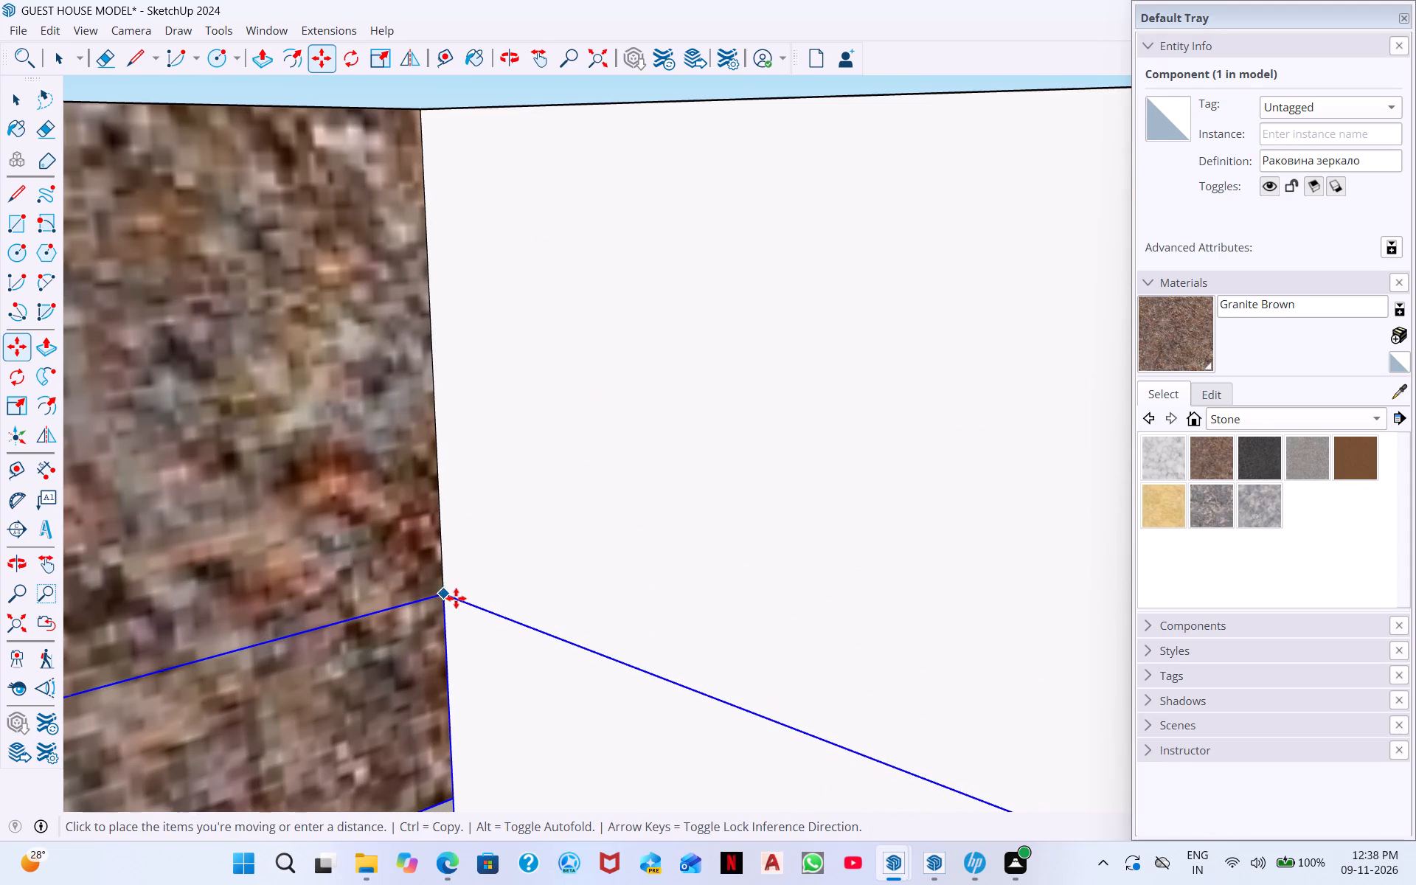
{"action": "left_click", "coordinate": [457, 597]}
{"action": "scroll", "coordinate": [443, 589], "scroll_direction": "down", "scroll_amount": 17}
{"action": "middle_click", "coordinate": [457, 655]}
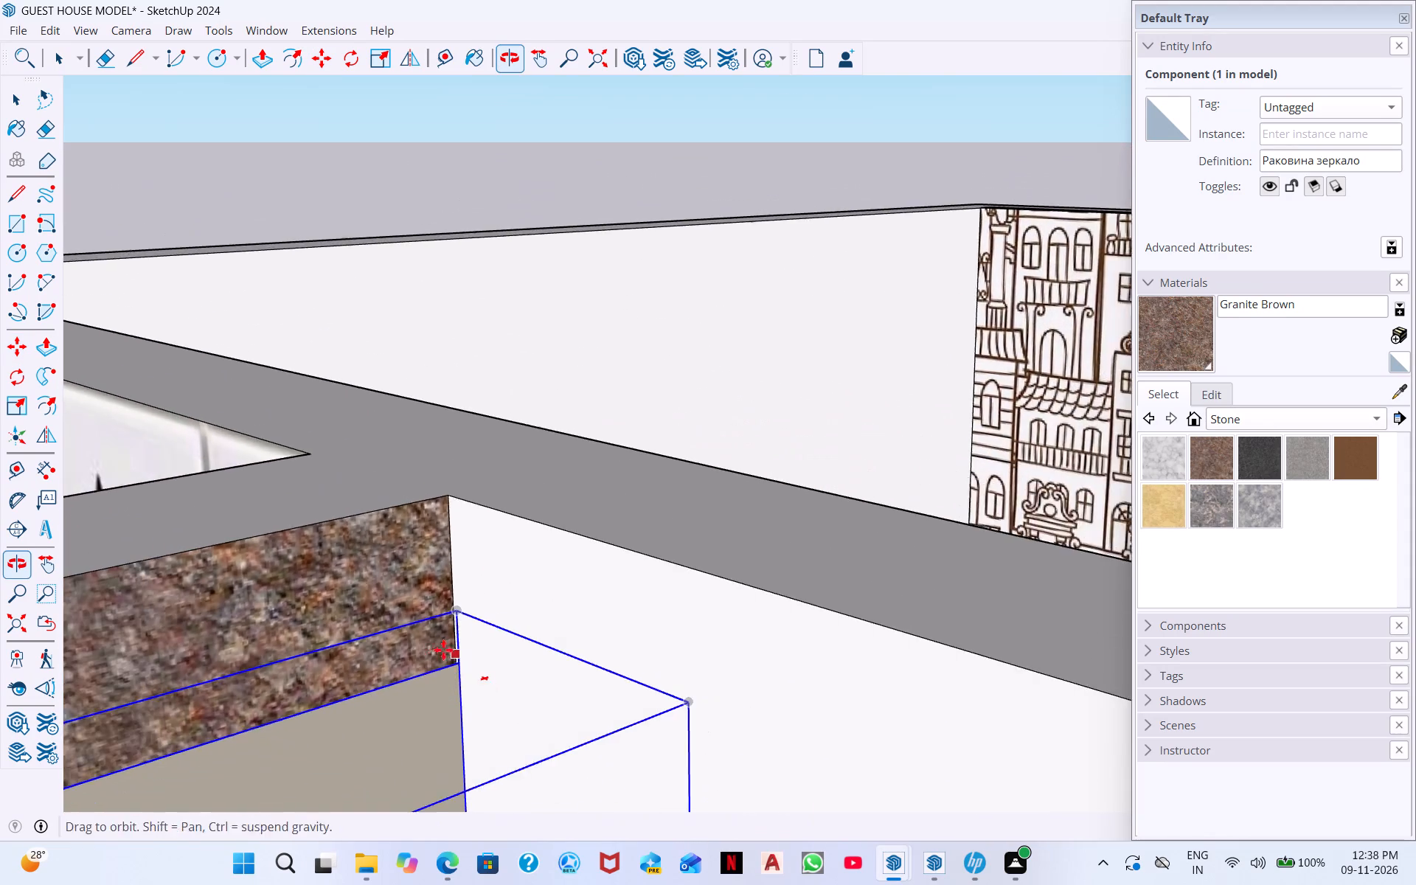
{"action": "middle_click_drag", "start_coordinate": [440, 648], "coordinate": [264, 457]}
{"action": "scroll", "coordinate": [327, 585], "scroll_direction": "down", "scroll_amount": 20}
{"action": "scroll", "coordinate": [327, 585], "scroll_direction": "down", "scroll_amount": 3}
{"action": "middle_click_drag", "start_coordinate": [353, 620], "coordinate": [350, 632]}
{"action": "middle_click_drag", "start_coordinate": [329, 624], "coordinate": [315, 659]}
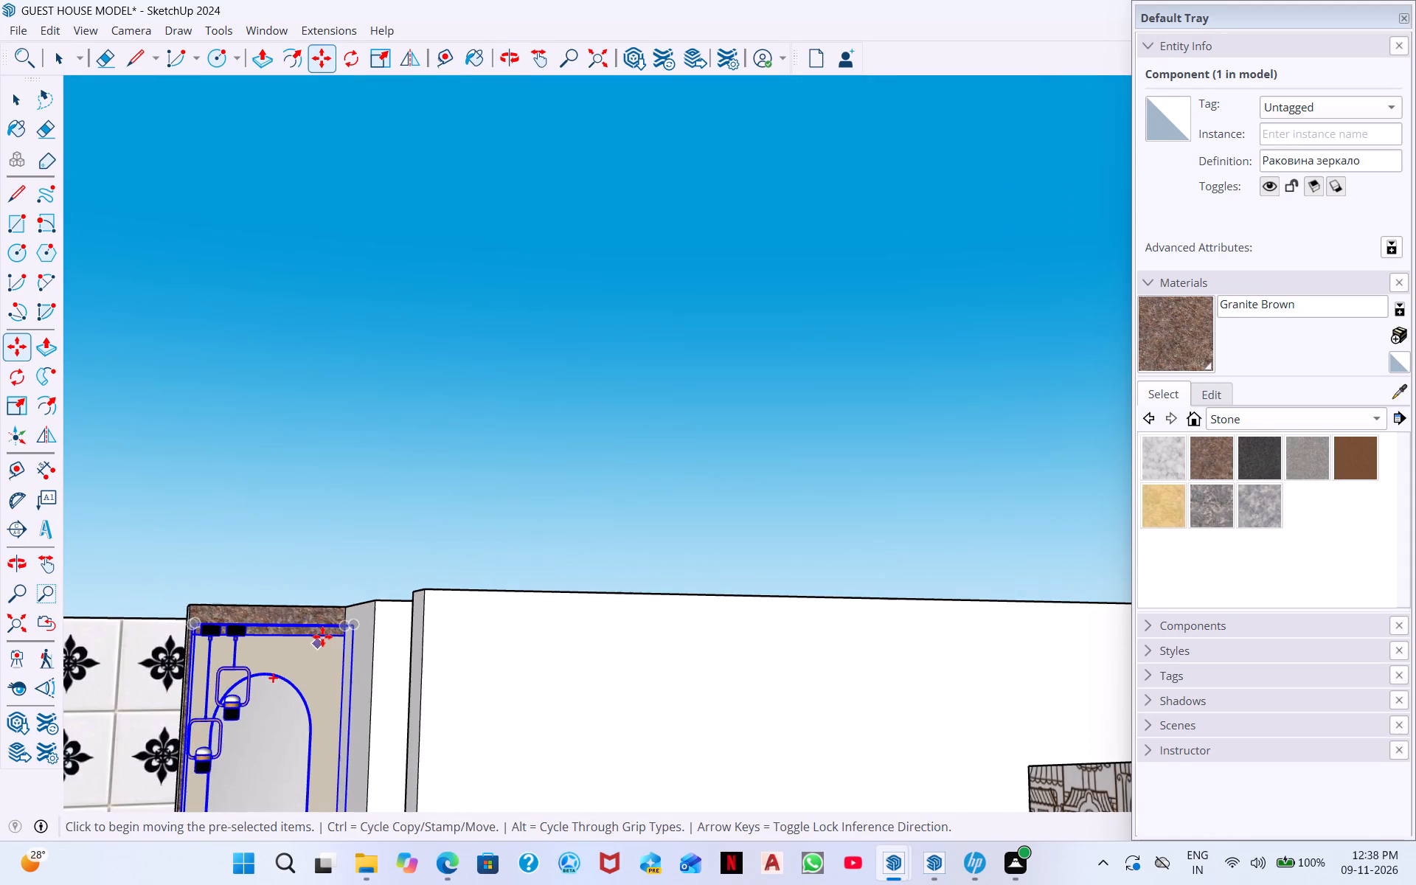
{"action": "key", "text": "space"}
Deselect the washbasin and mirror unit and examine it with the surrounding passage, tiled bathroom wall and living room from above and outside.
{"action": "scroll", "coordinate": [306, 783], "scroll_direction": "down", "scroll_amount": 1}
{"action": "middle_click_drag", "start_coordinate": [300, 796], "coordinate": [201, 517]}
{"action": "middle_click_drag", "start_coordinate": [353, 535], "coordinate": [490, 850]}
{"action": "scroll", "coordinate": [347, 562], "scroll_direction": "down", "scroll_amount": 1}
{"action": "middle_click_drag", "start_coordinate": [268, 653], "coordinate": [555, 752]}
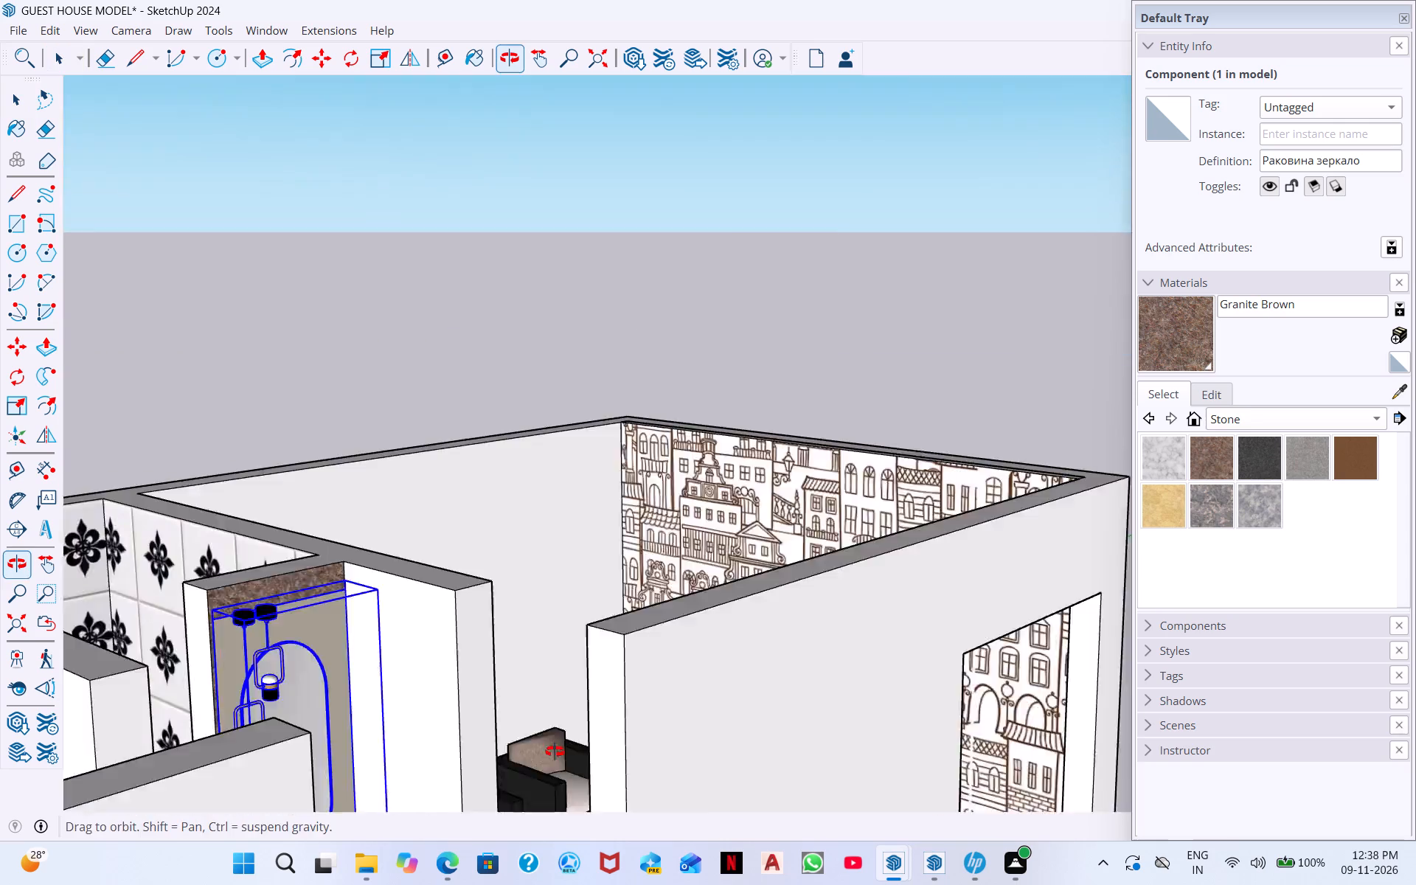
{"action": "middle_click_drag", "start_coordinate": [555, 752], "coordinate": [555, 750]}
{"action": "scroll", "coordinate": [398, 487], "scroll_direction": "down", "scroll_amount": 1}
{"action": "left_click", "coordinate": [540, 361]}
{"action": "middle_click_drag", "start_coordinate": [628, 517], "coordinate": [494, 591]}
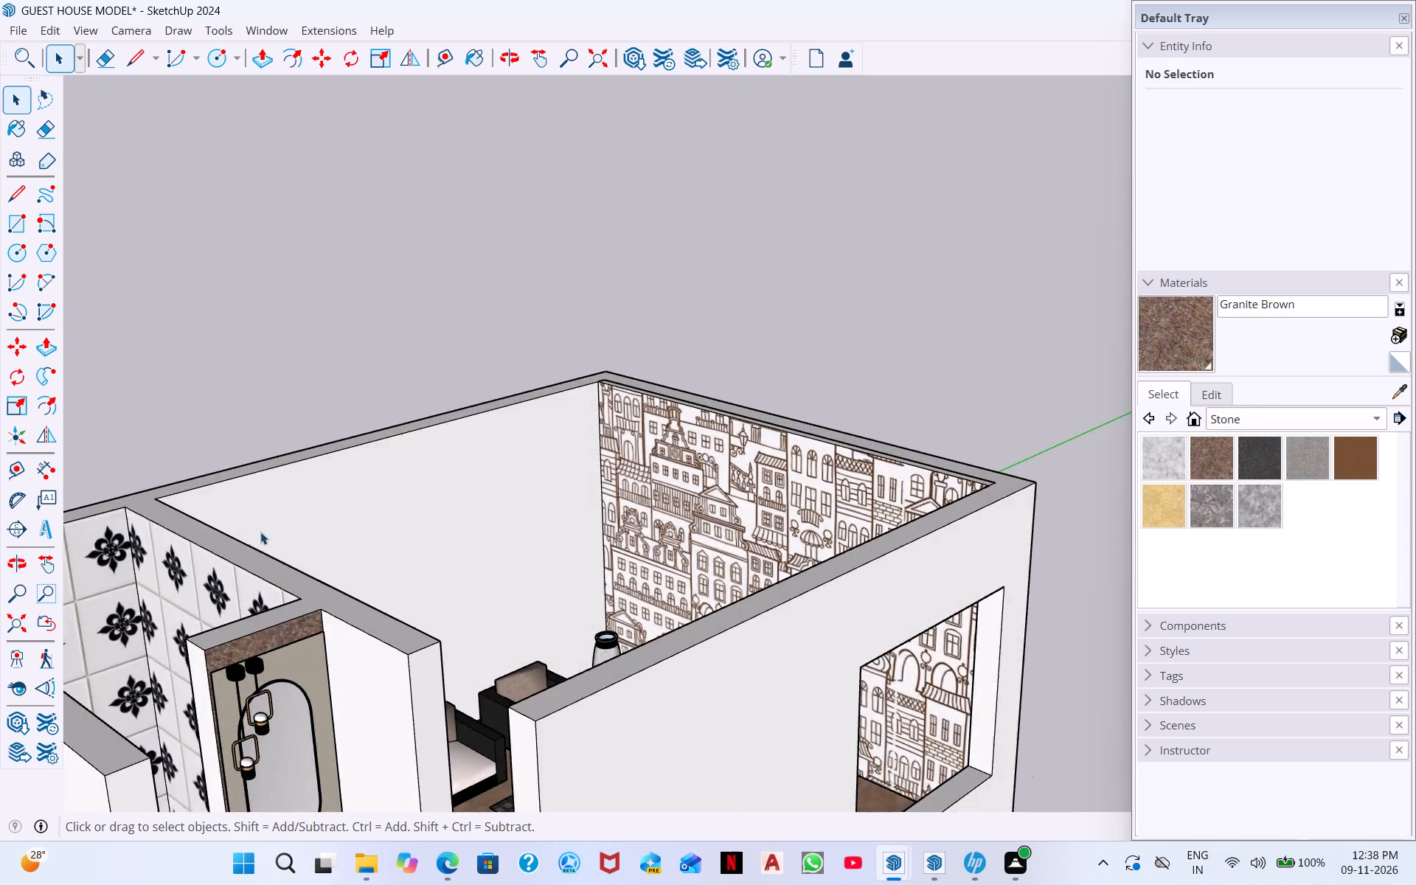
{"action": "scroll", "coordinate": [236, 526], "scroll_direction": "down", "scroll_amount": 8}
{"action": "middle_click_drag", "start_coordinate": [350, 631], "coordinate": [162, 645]}
{"action": "scroll", "coordinate": [171, 642], "scroll_direction": "down", "scroll_amount": 1}
{"action": "scroll", "coordinate": [275, 640], "scroll_direction": "up", "scroll_amount": 1}
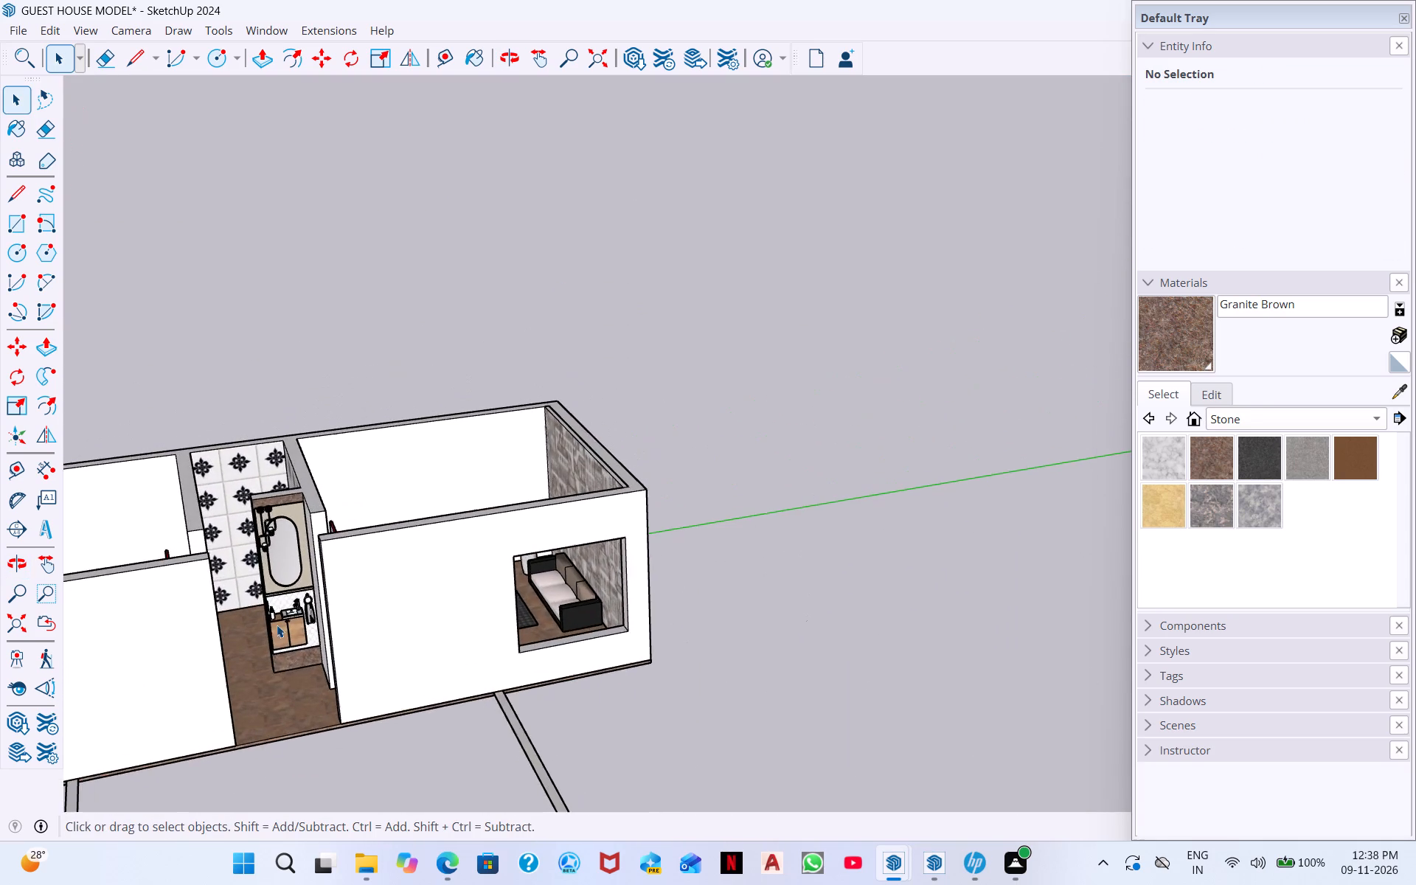
{"action": "scroll", "coordinate": [288, 618], "scroll_direction": "up", "scroll_amount": 17}
{"action": "scroll", "coordinate": [284, 616], "scroll_direction": "up", "scroll_amount": 5}
{"action": "scroll", "coordinate": [284, 612], "scroll_direction": "down", "scroll_amount": 7}
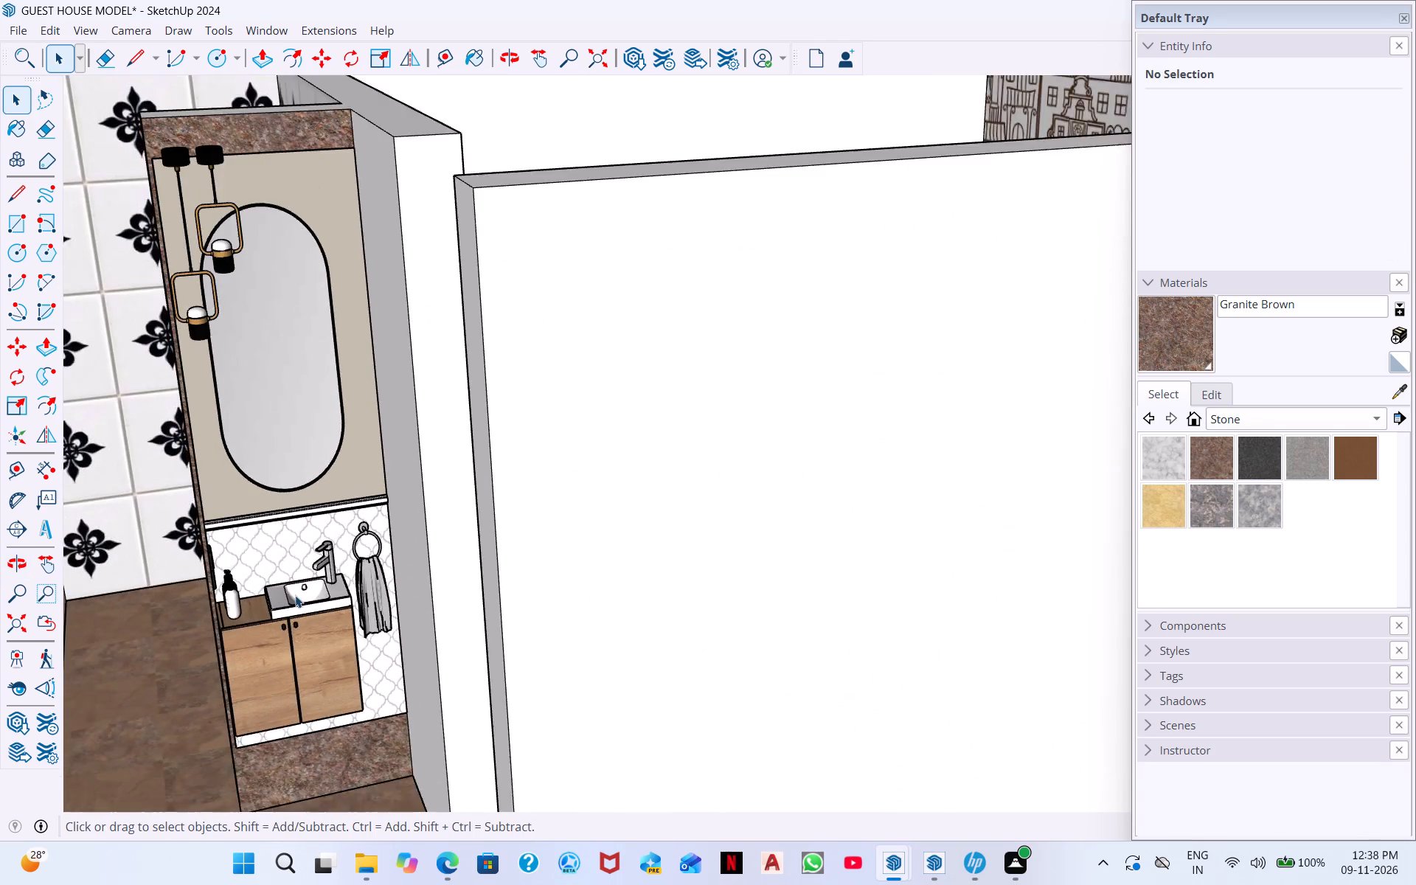
{"action": "scroll", "coordinate": [295, 595], "scroll_direction": "down", "scroll_amount": 6}
{"action": "middle_click_drag", "start_coordinate": [282, 600], "coordinate": [681, 606]}
{"action": "middle_click_drag", "start_coordinate": [432, 558], "coordinate": [523, 592]}
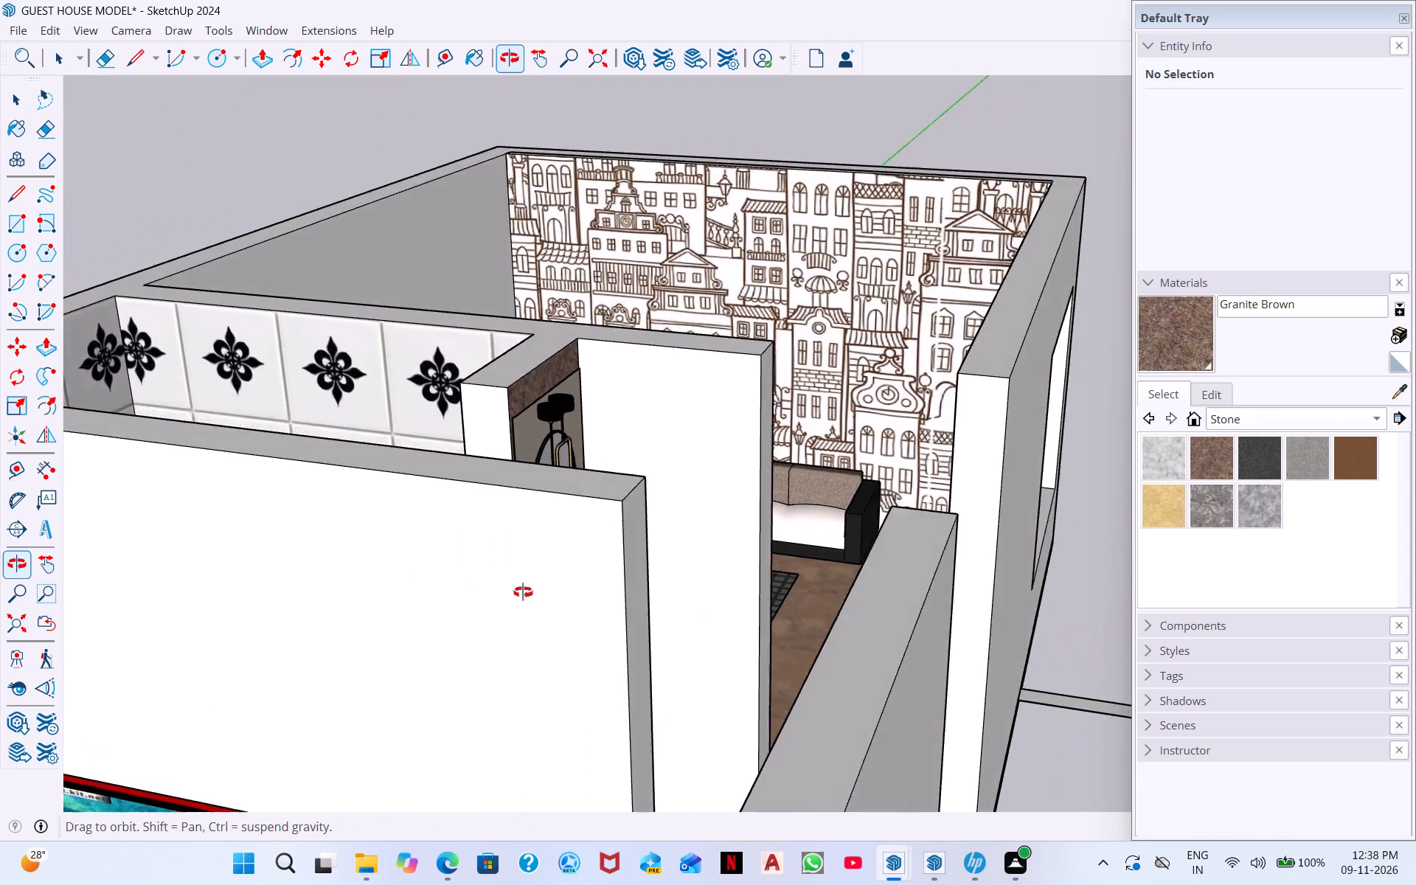
{"action": "middle_click_drag", "start_coordinate": [523, 592], "coordinate": [580, 806]}
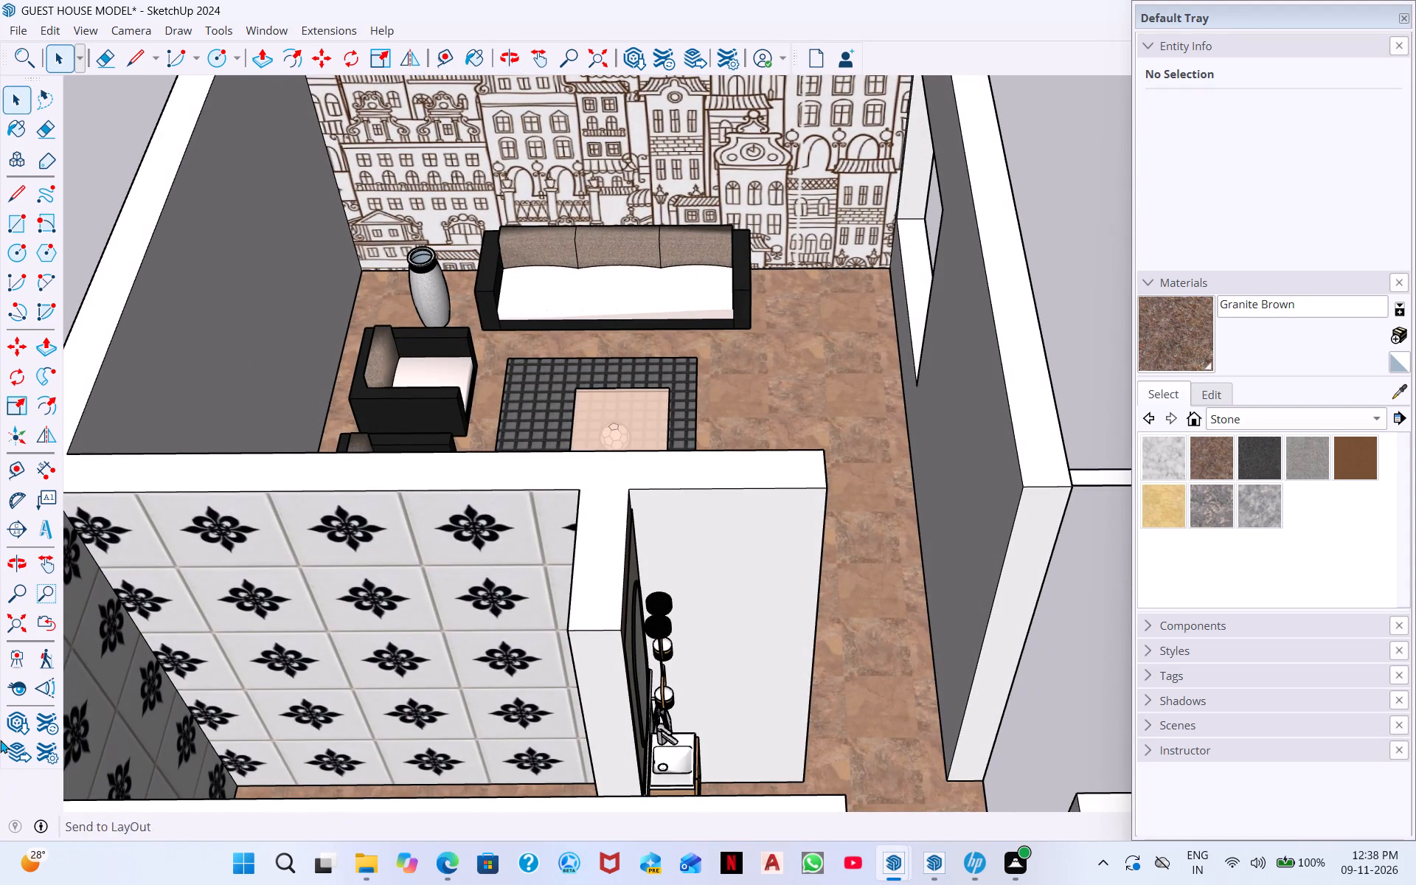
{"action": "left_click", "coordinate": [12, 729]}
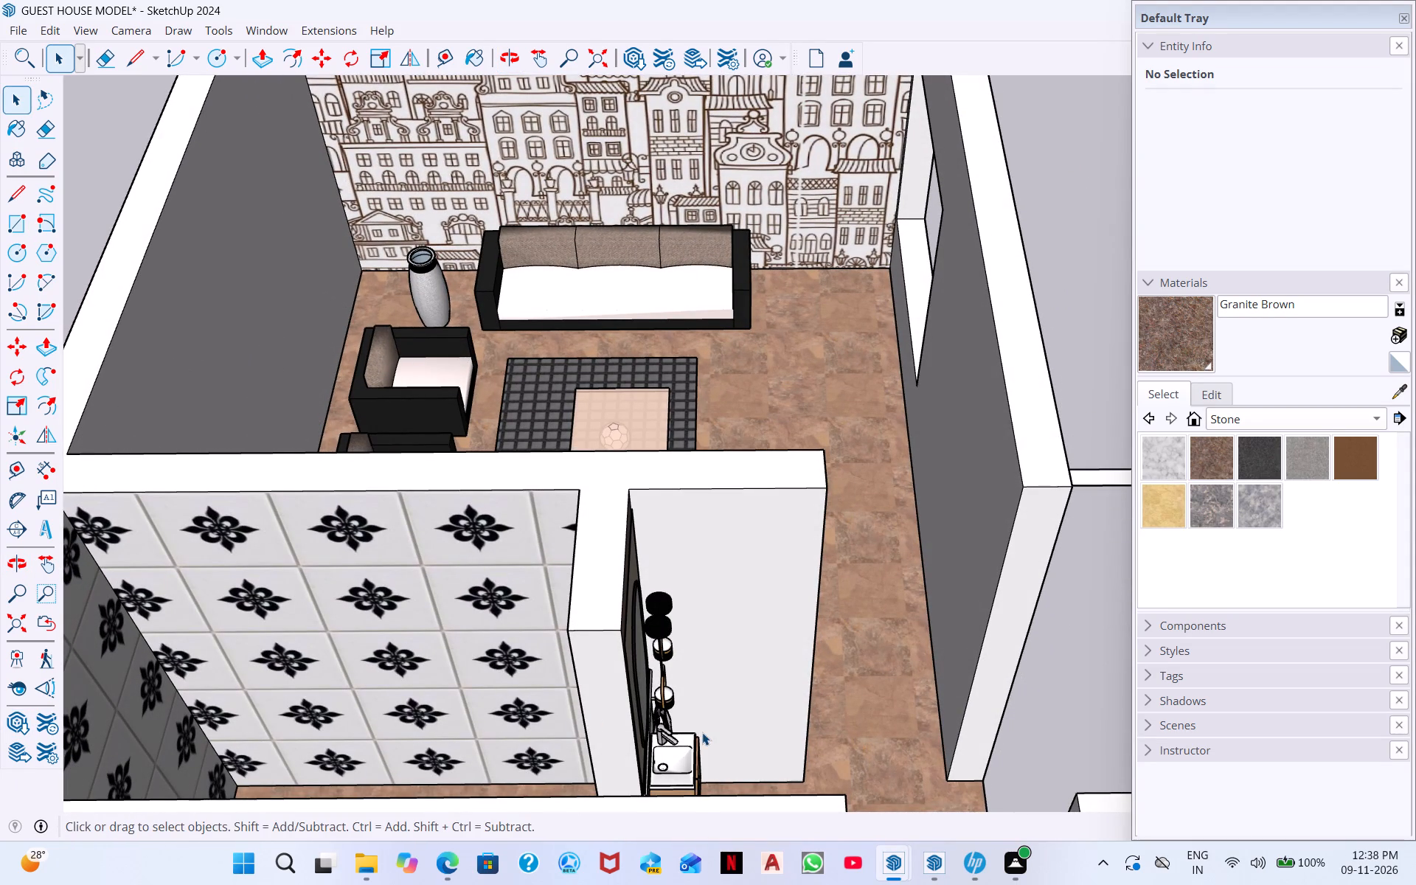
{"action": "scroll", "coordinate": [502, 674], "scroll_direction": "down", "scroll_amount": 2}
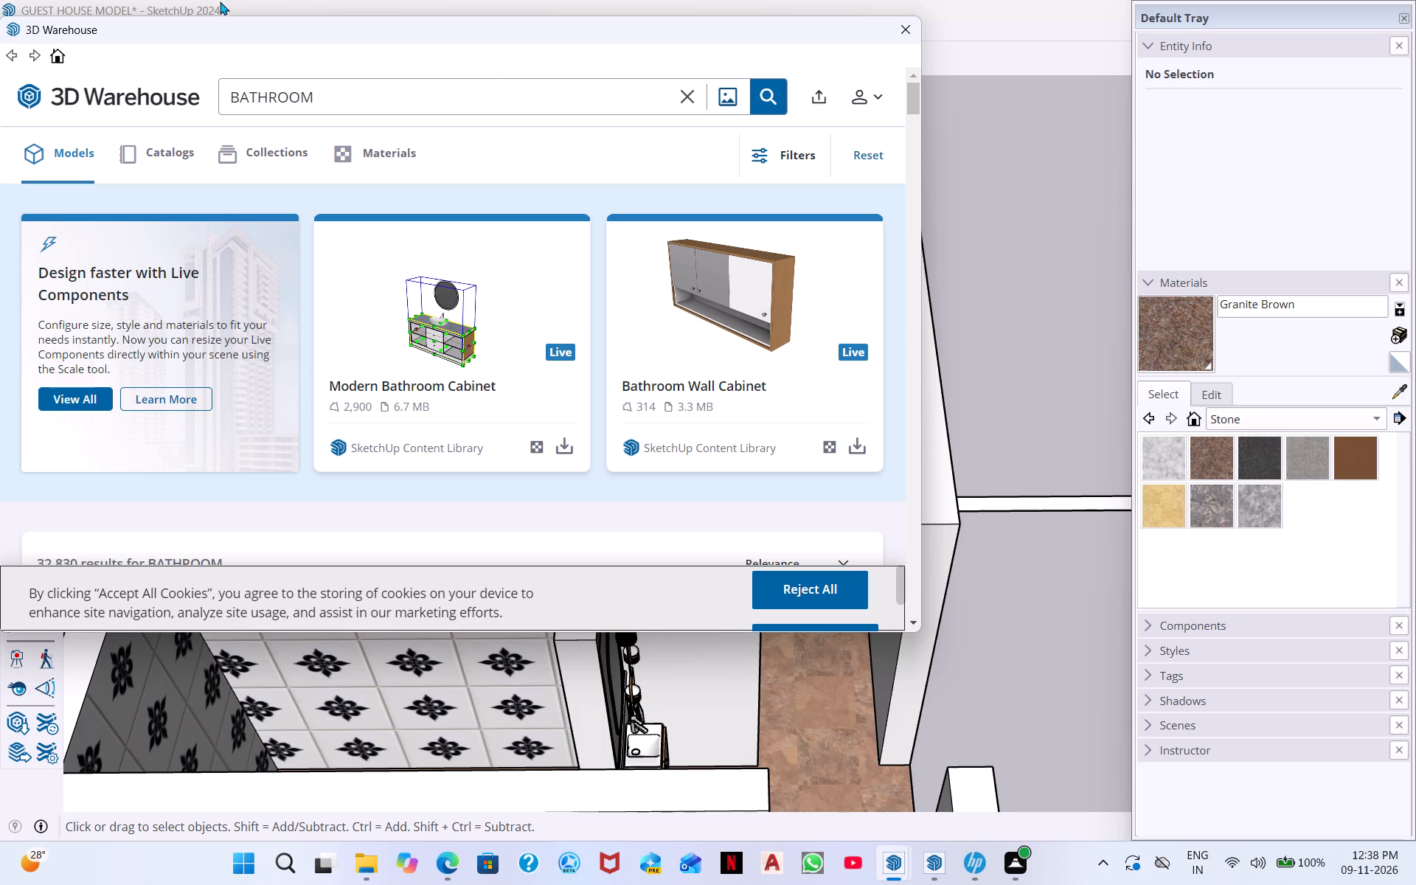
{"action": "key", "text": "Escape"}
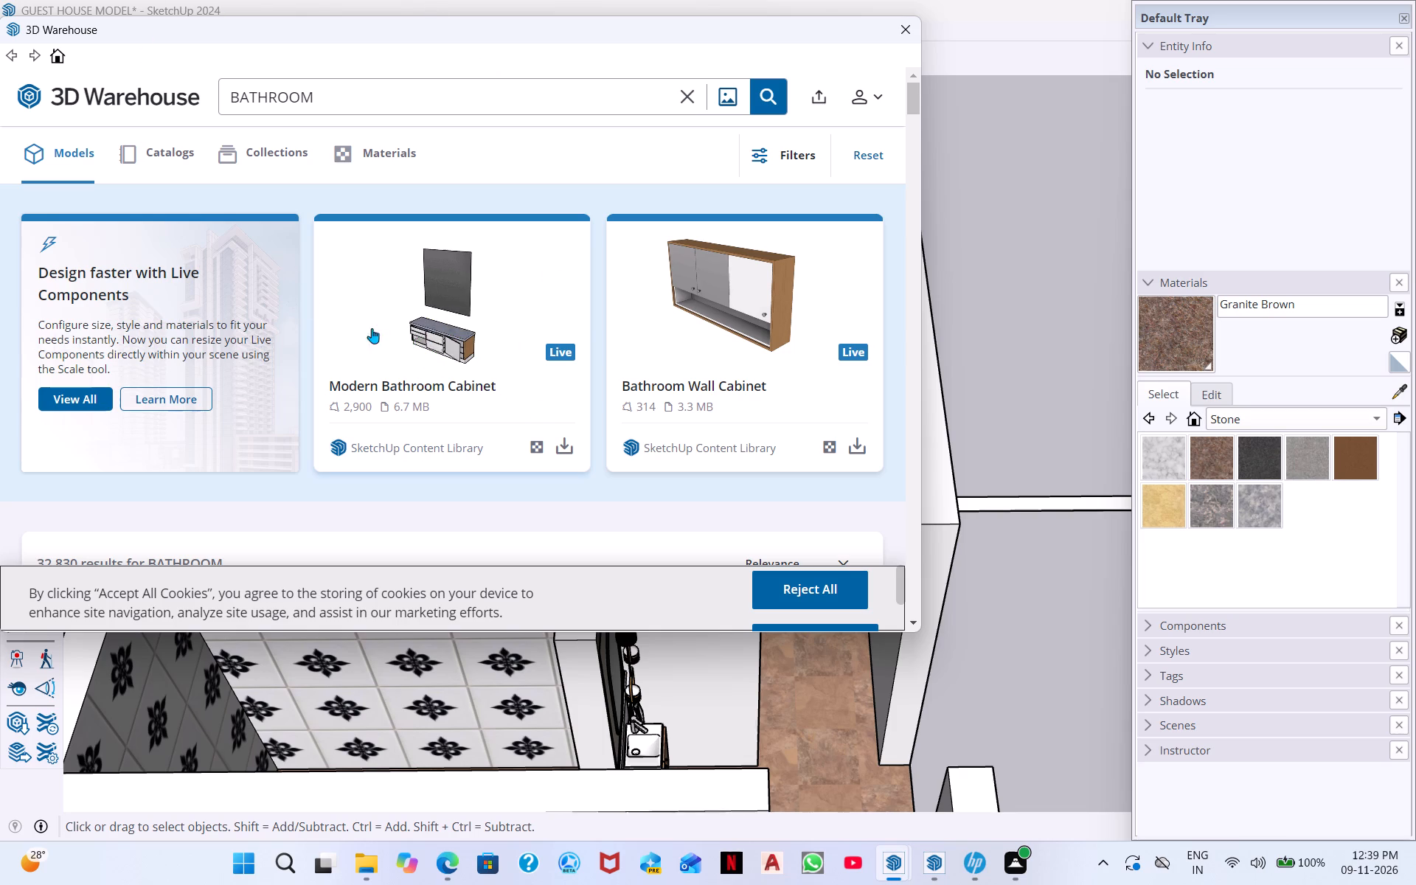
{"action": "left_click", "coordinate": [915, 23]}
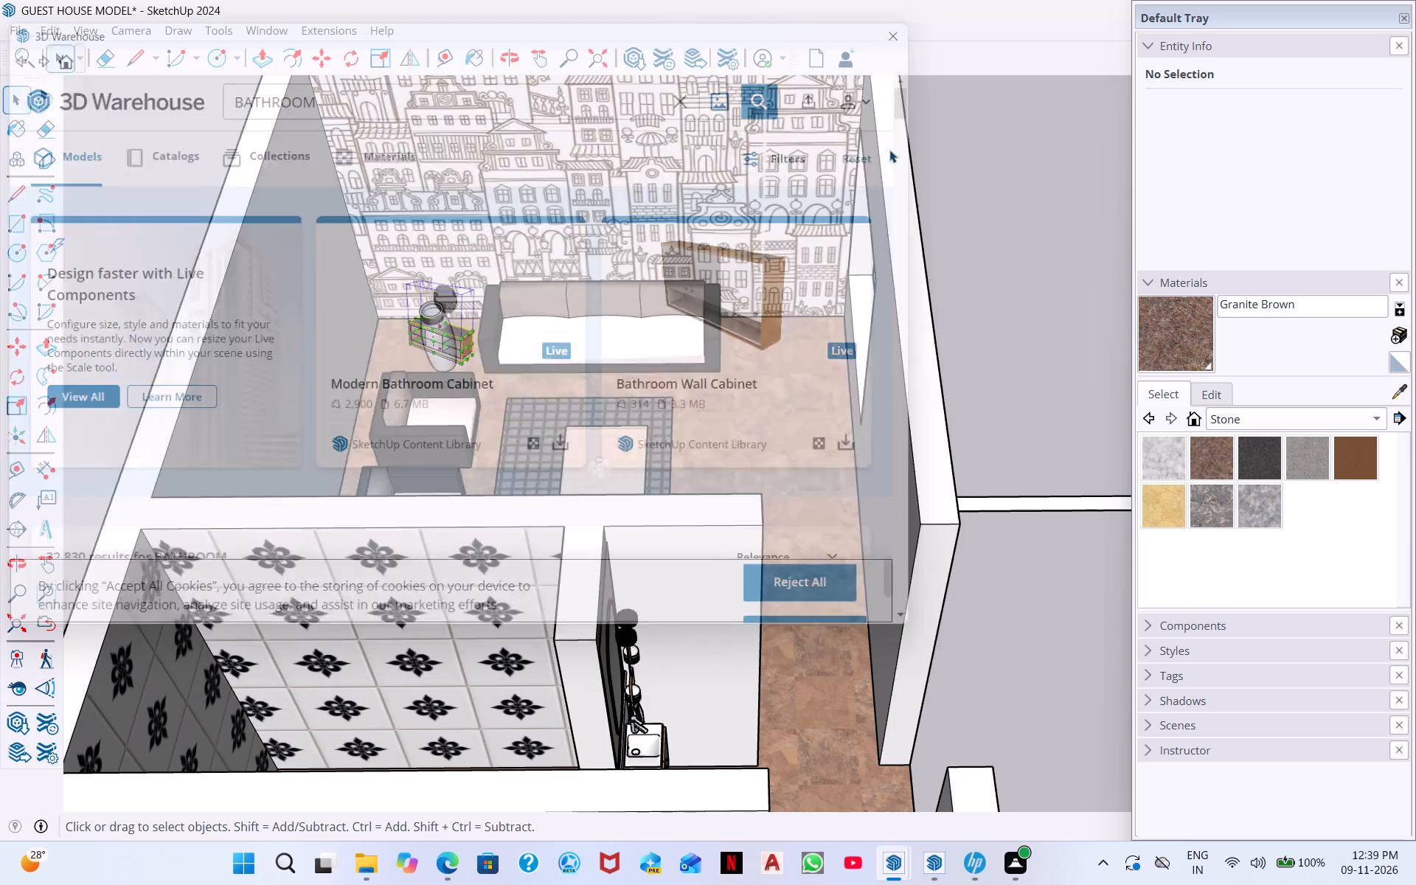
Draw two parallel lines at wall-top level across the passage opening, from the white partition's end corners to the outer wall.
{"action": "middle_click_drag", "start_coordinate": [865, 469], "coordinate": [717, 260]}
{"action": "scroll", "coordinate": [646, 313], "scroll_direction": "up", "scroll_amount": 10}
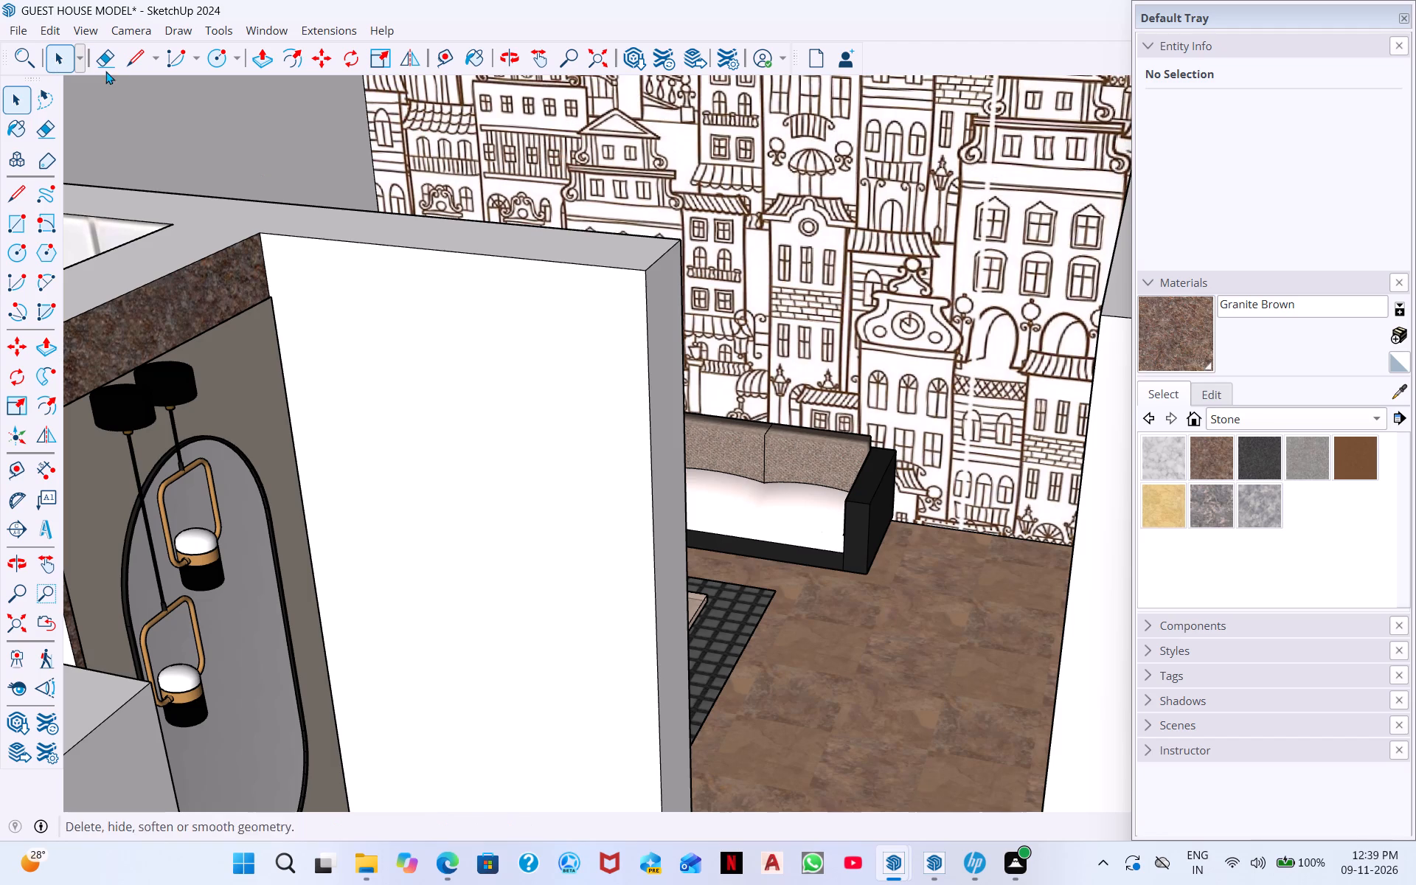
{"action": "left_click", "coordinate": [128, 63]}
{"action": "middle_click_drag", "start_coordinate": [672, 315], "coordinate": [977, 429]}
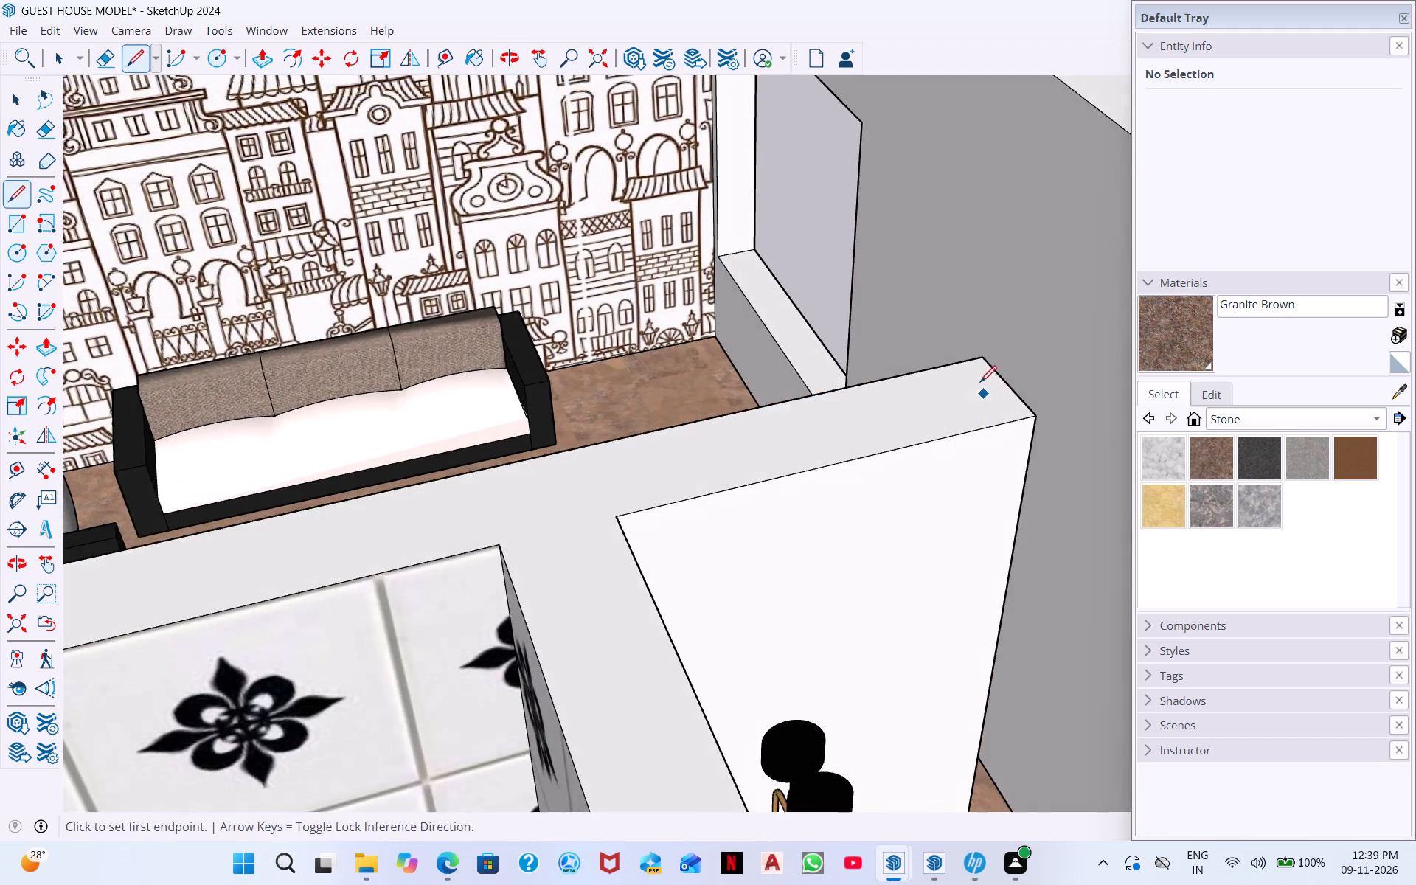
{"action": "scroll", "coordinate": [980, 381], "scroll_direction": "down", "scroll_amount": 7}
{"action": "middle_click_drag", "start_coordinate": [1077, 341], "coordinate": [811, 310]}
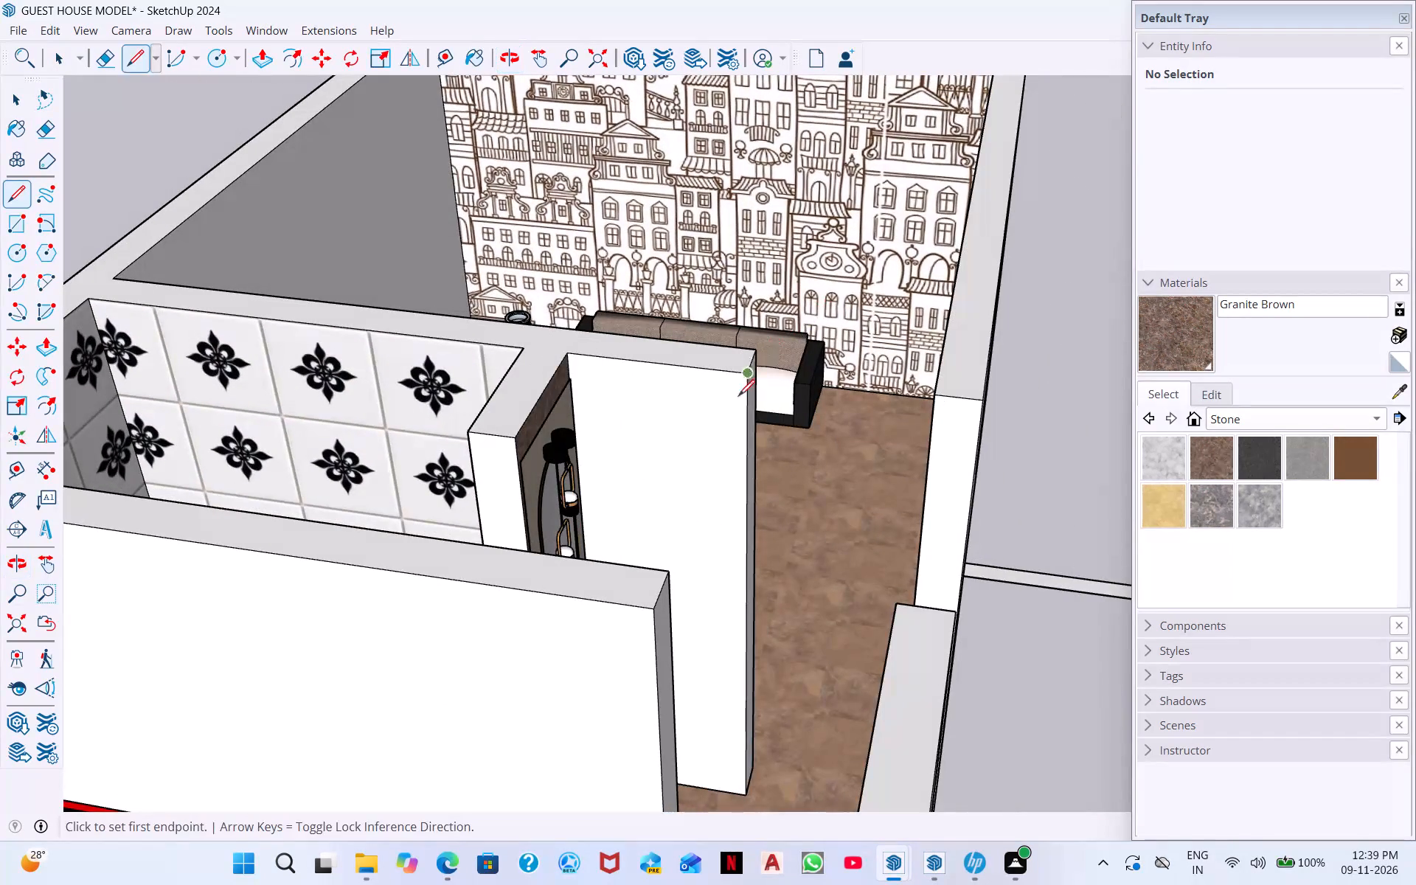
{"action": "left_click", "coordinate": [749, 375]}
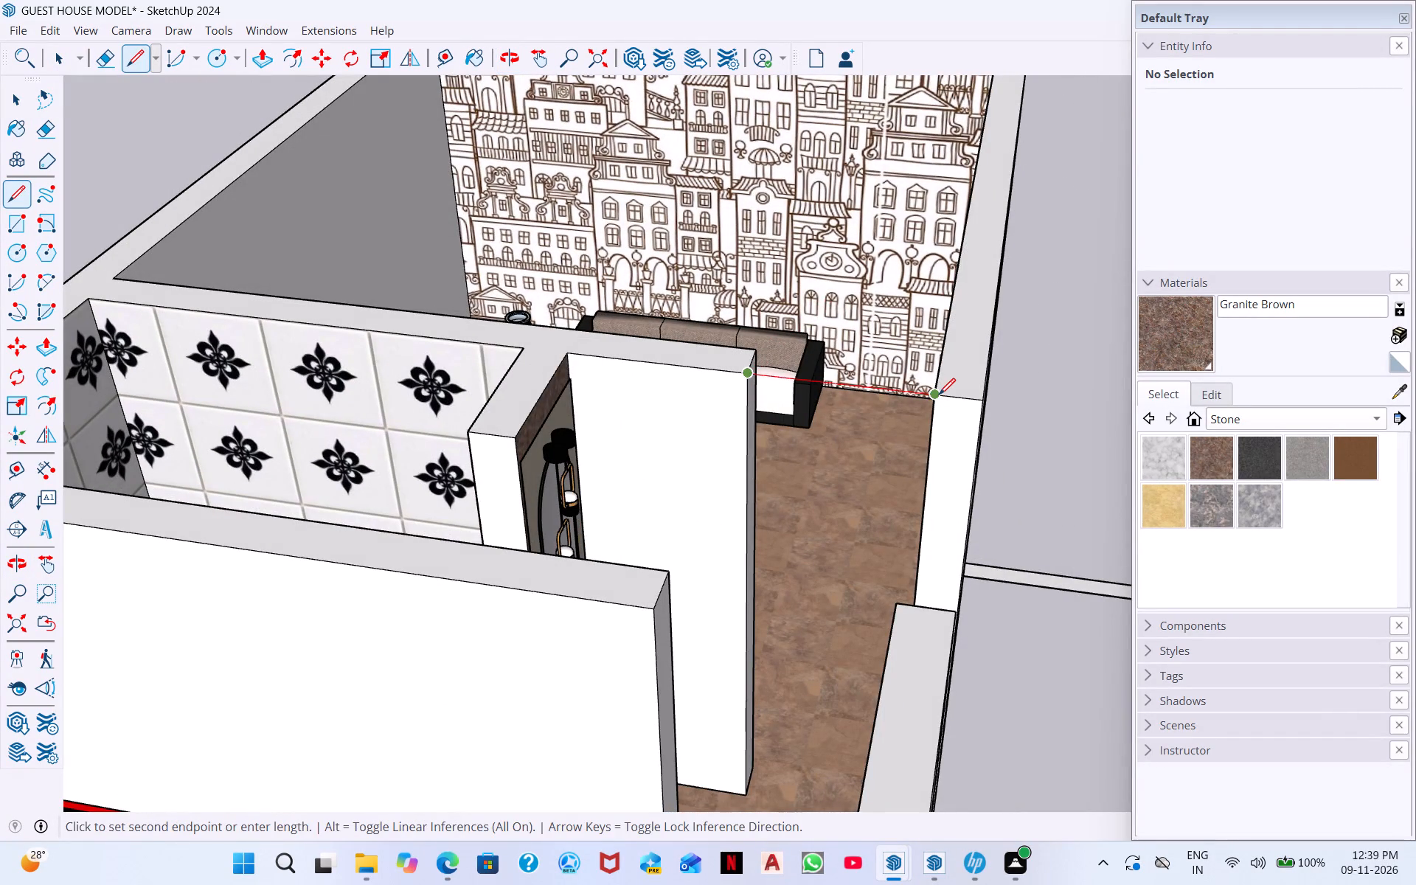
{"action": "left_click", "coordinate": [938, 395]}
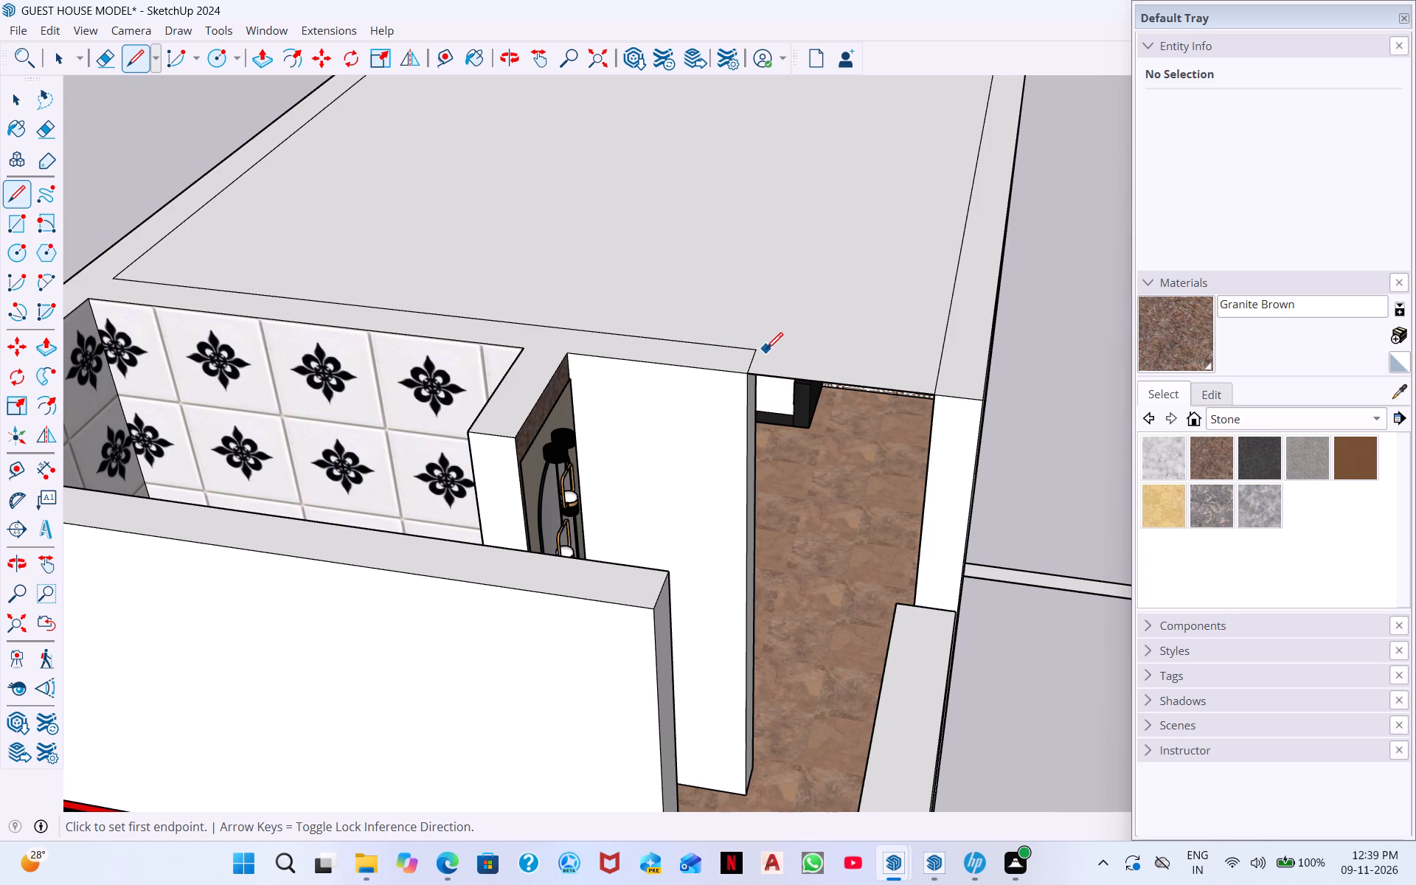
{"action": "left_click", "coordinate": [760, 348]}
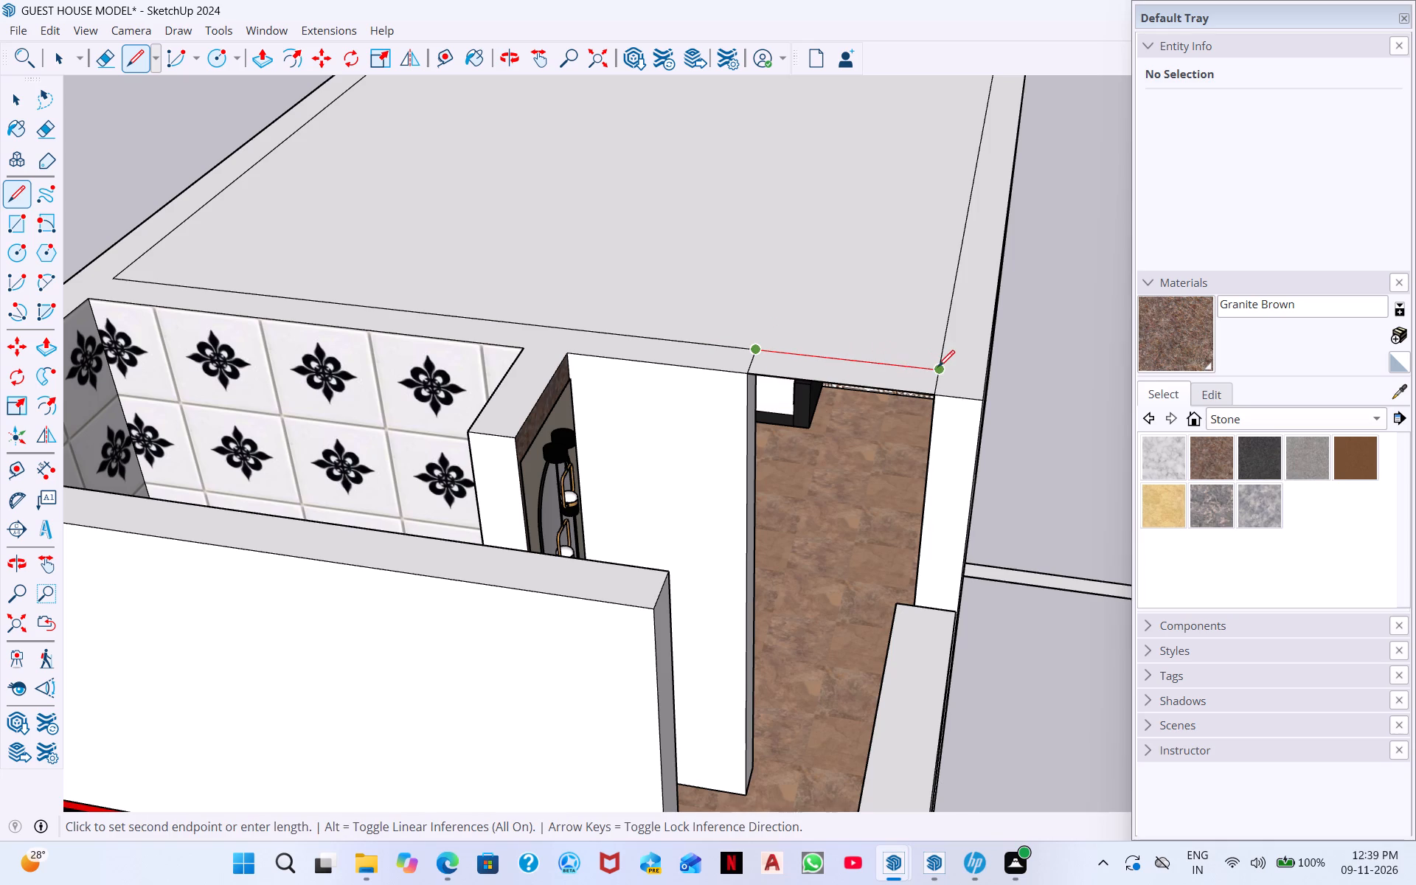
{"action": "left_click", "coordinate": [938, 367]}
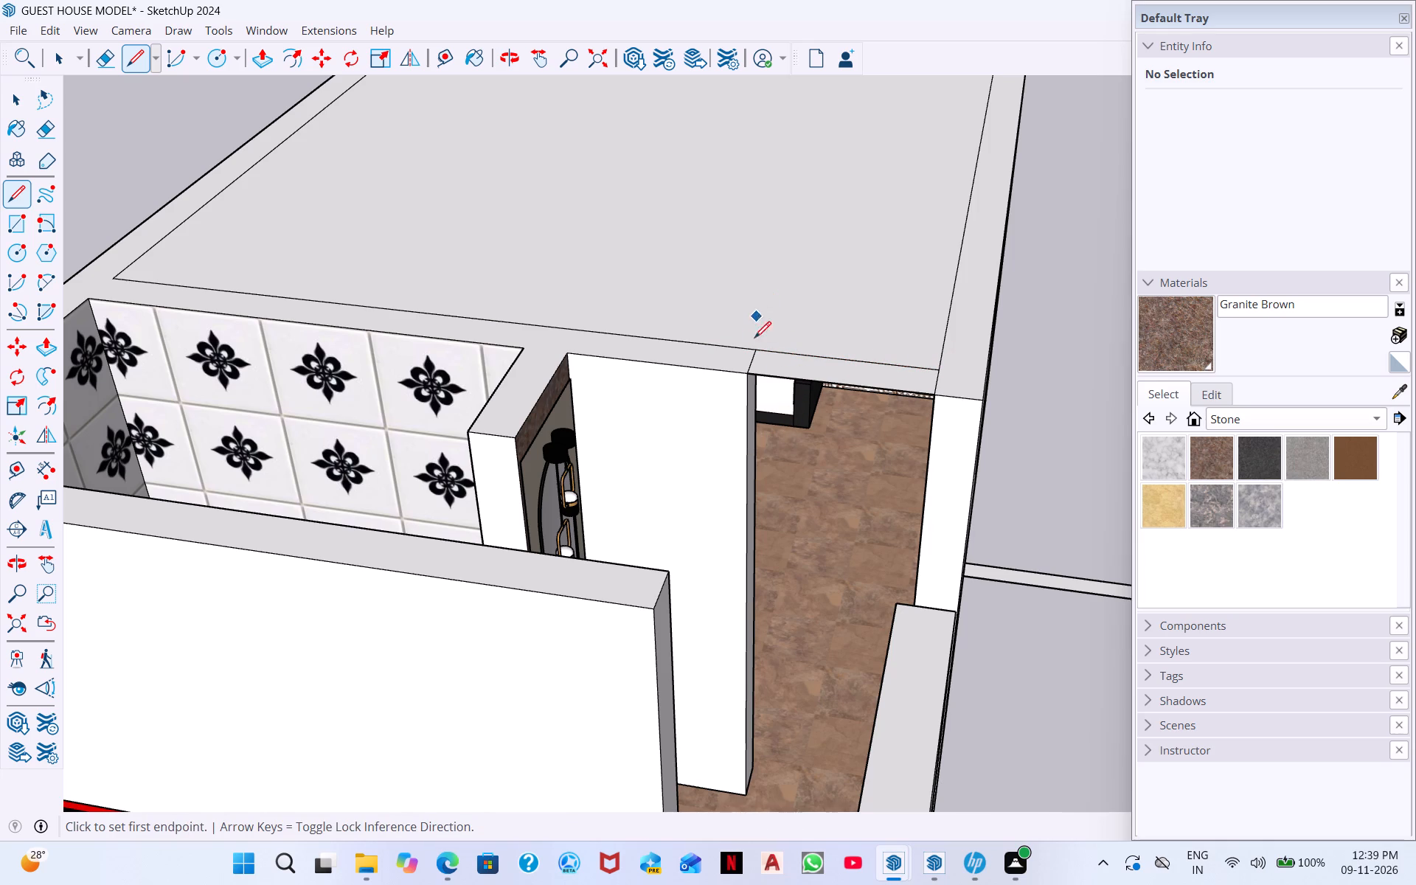
Draw a line 2' down the white partition's end corner from its top, and a line across the opening from there to the outer wall.
{"action": "middle_click_drag", "start_coordinate": [752, 438], "coordinate": [699, 221]}
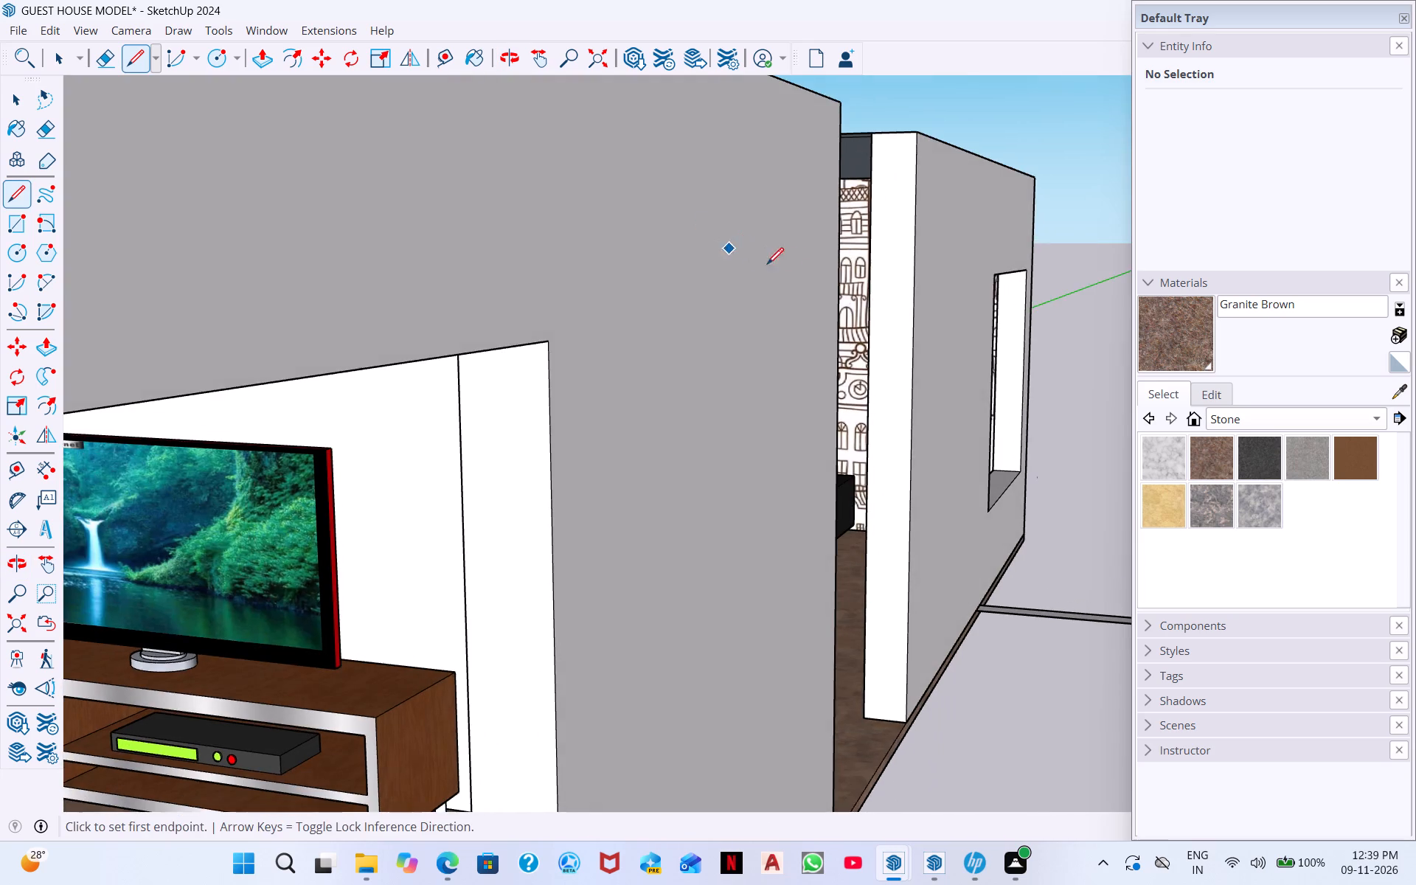
{"action": "middle_click_drag", "start_coordinate": [788, 271], "coordinate": [774, 428]}
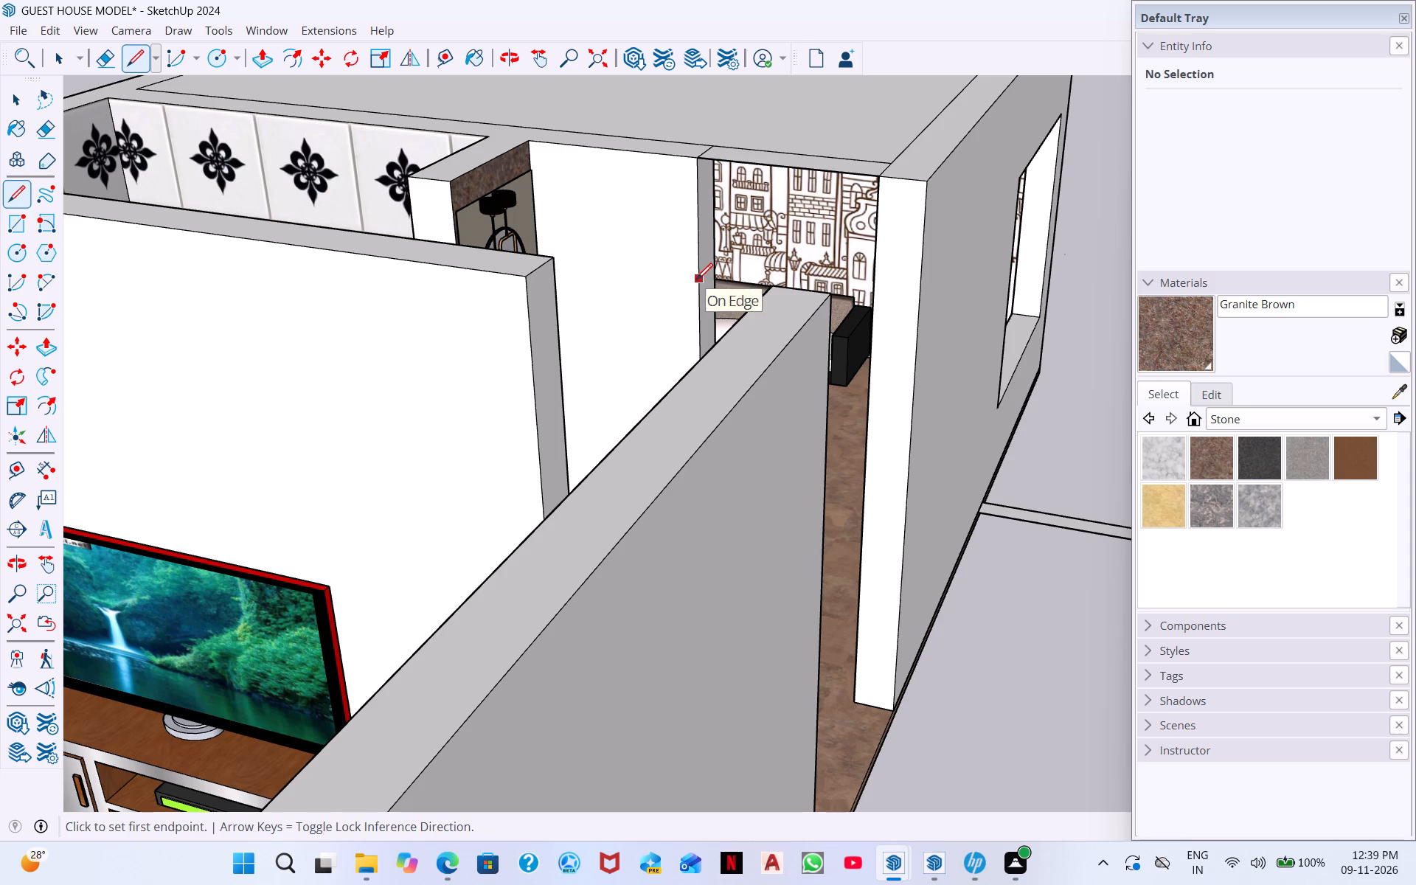
{"action": "left_click", "coordinate": [697, 277]}
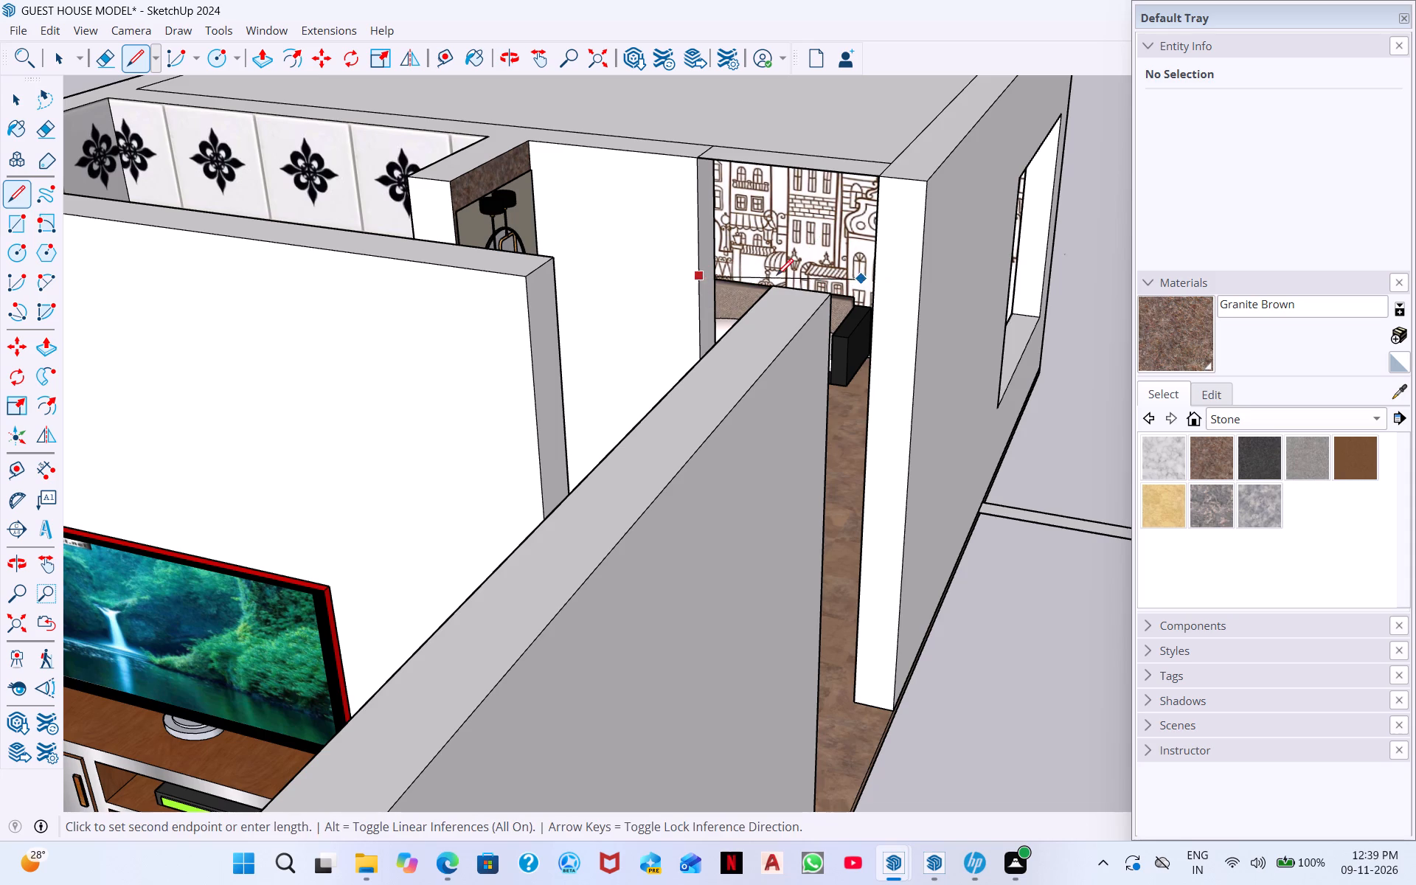
{"action": "key", "text": "Escape"}
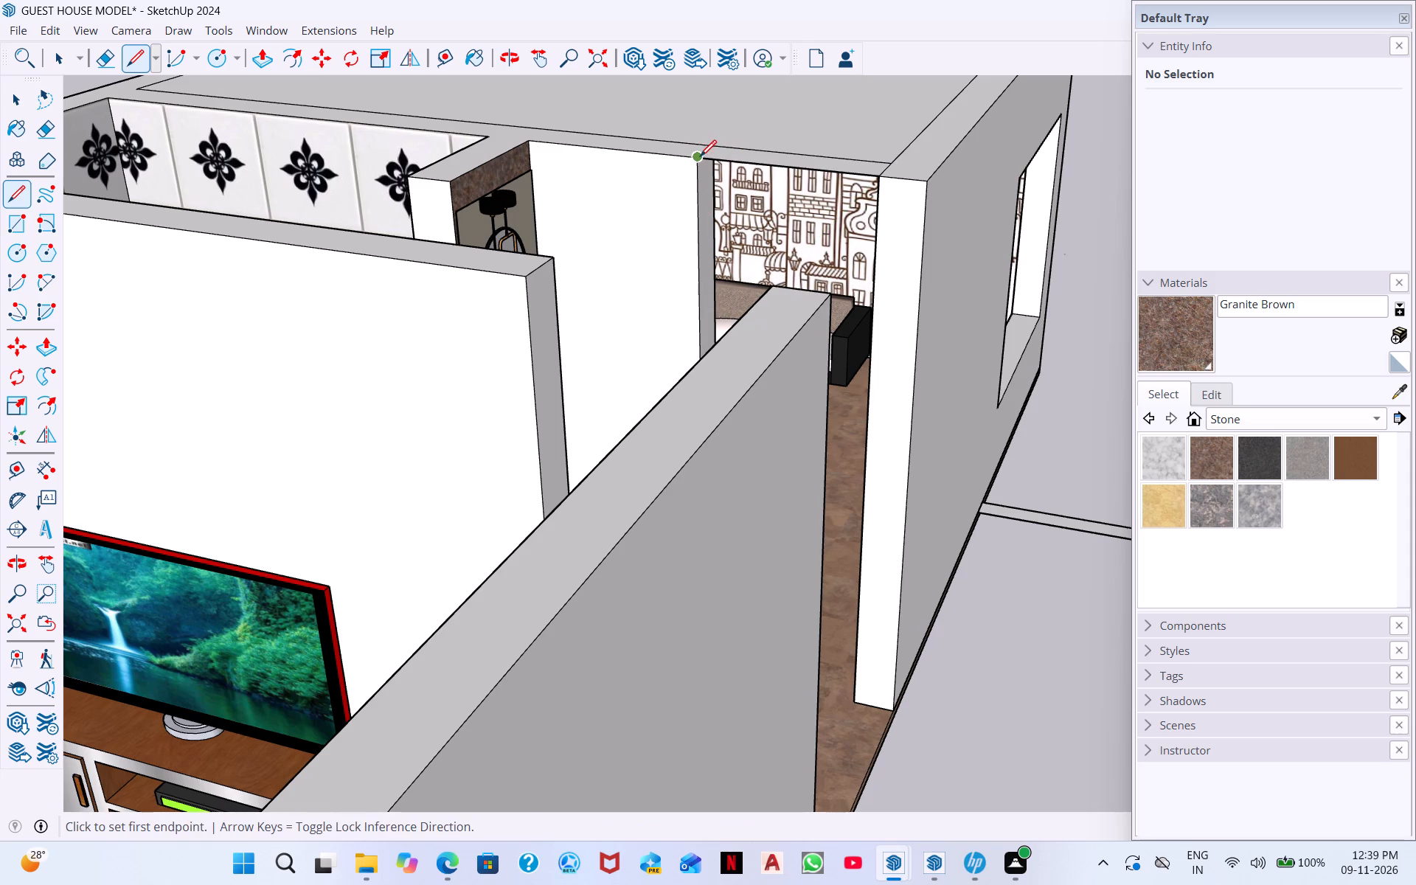
{"action": "left_click", "coordinate": [695, 159]}
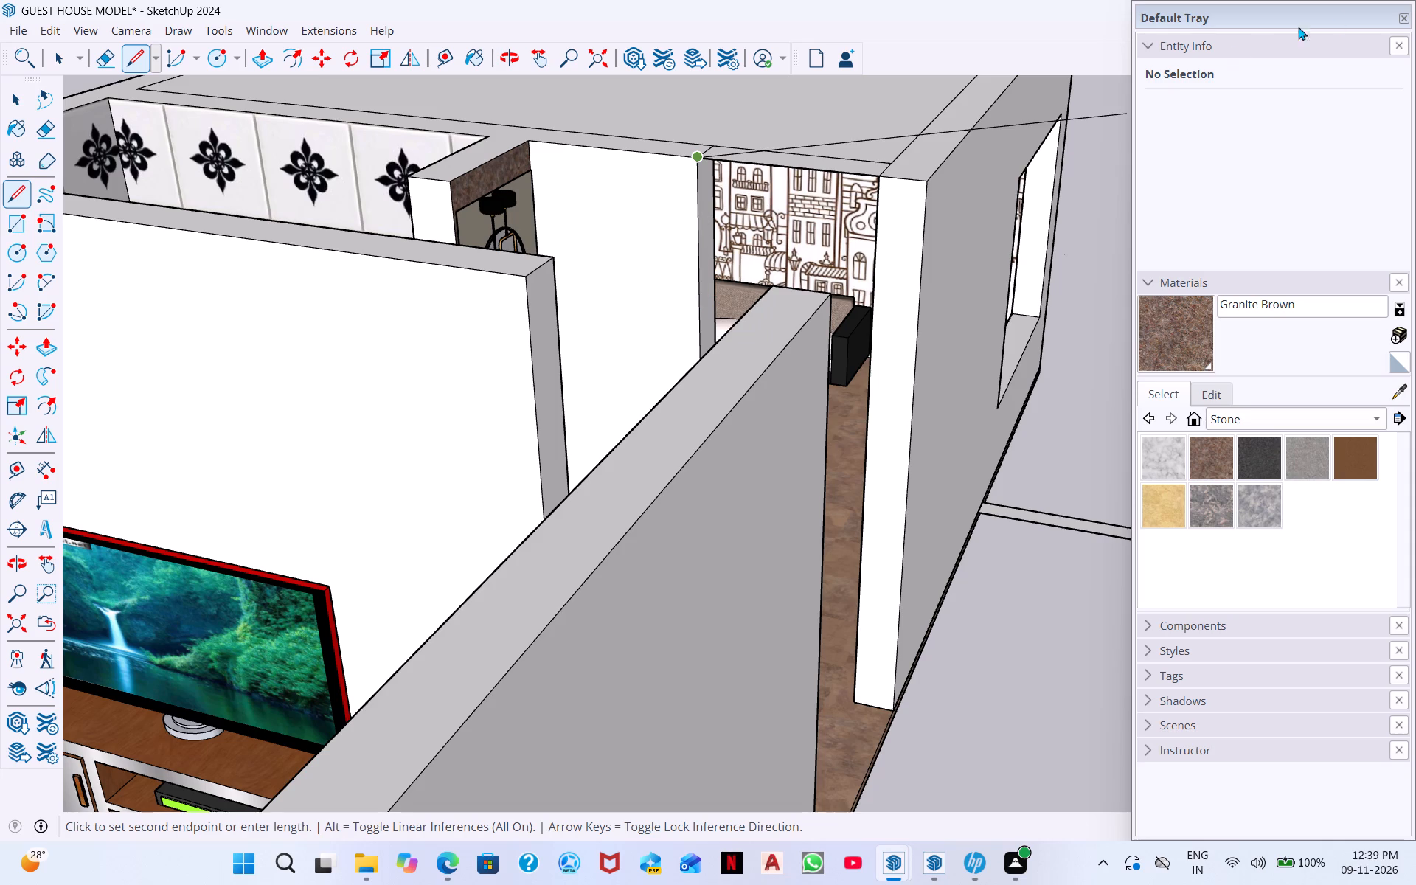
{"action": "left_click", "coordinate": [1406, 19]}
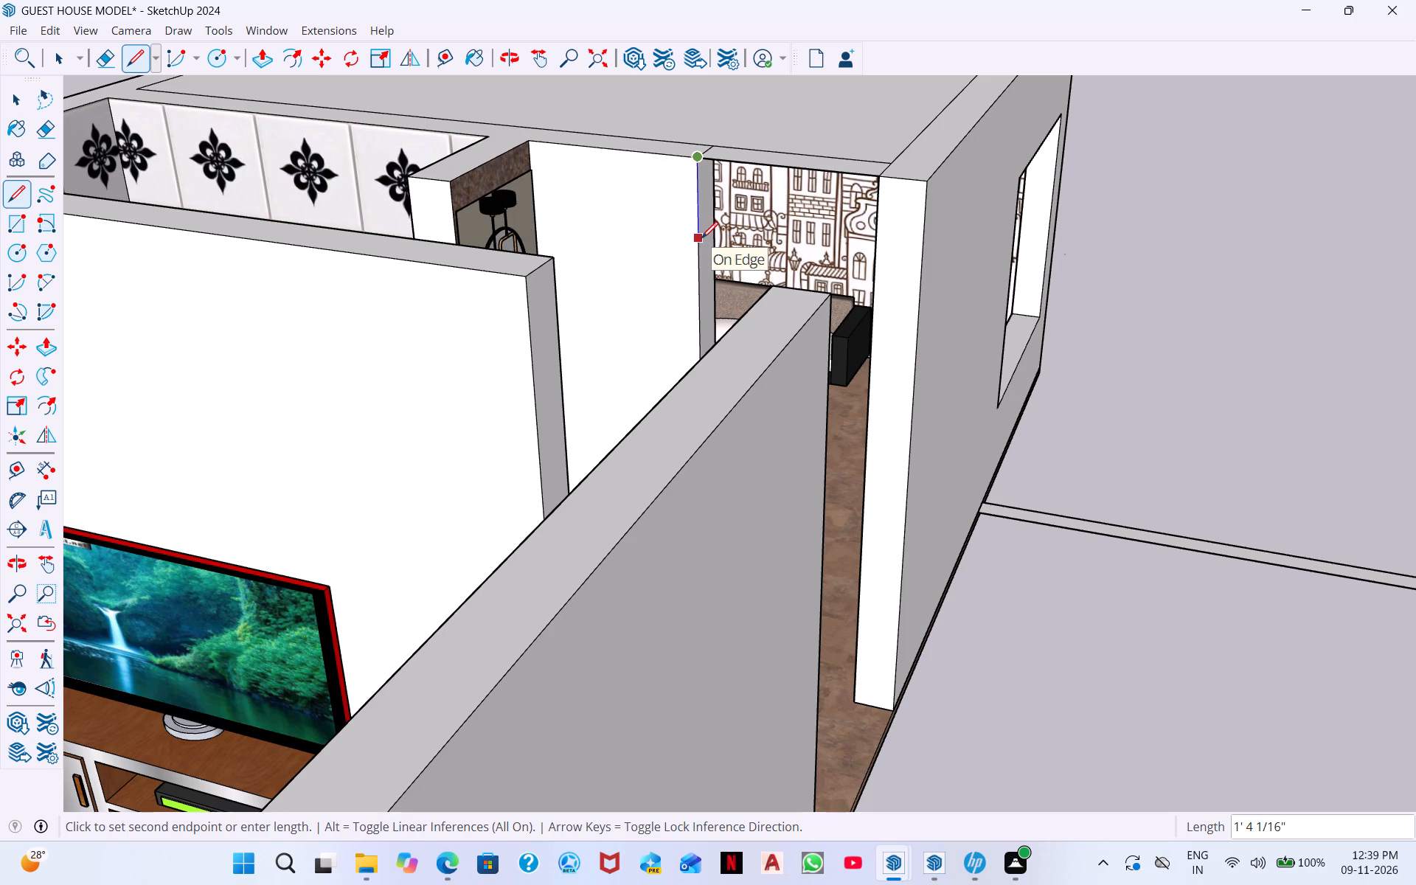
{"action": "type", "text": "2'"}
{"action": "key", "text": "Return"}
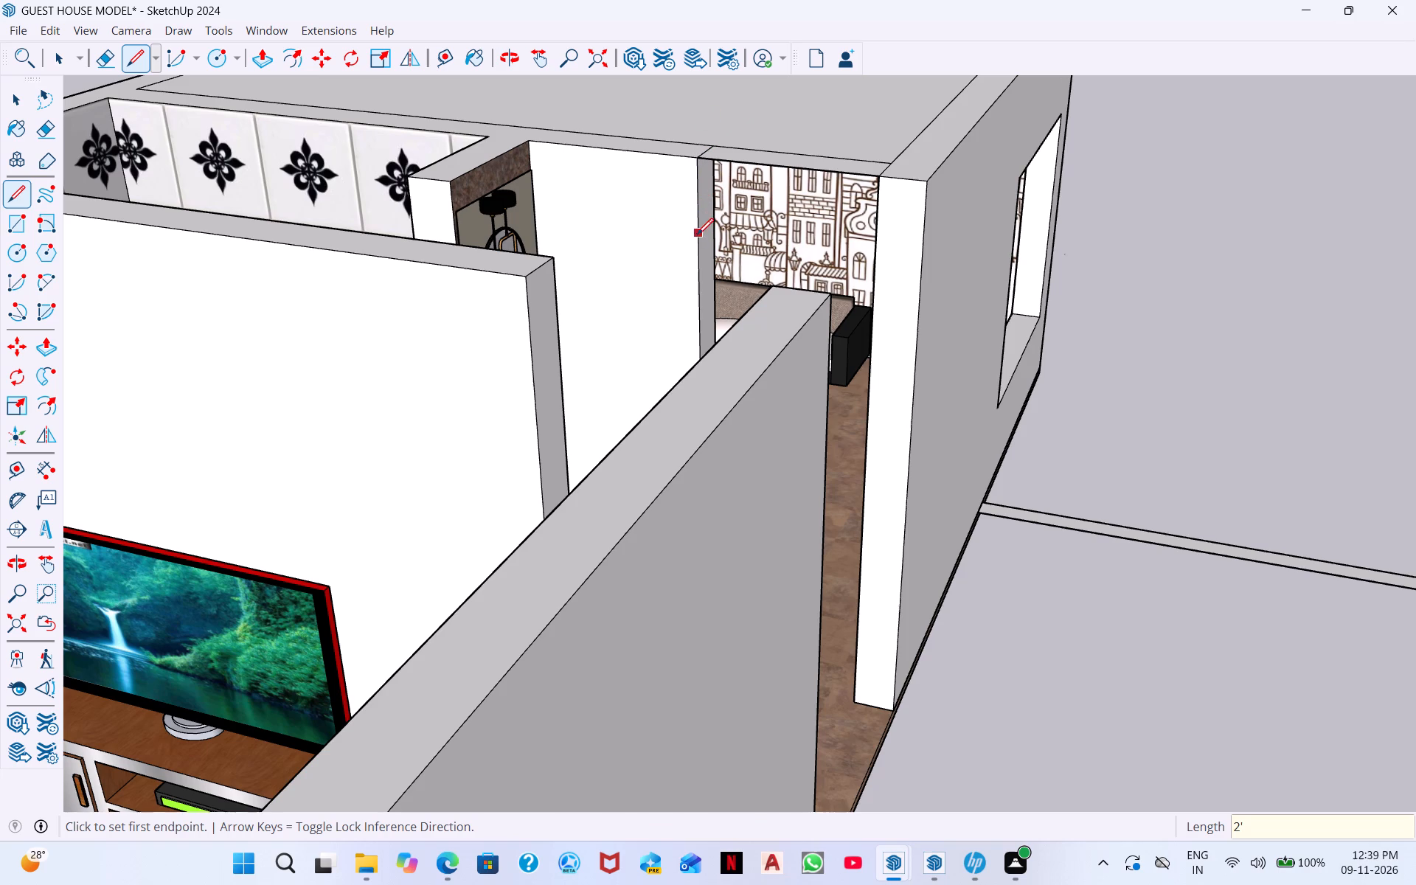
{"action": "left_click", "coordinate": [697, 279]}
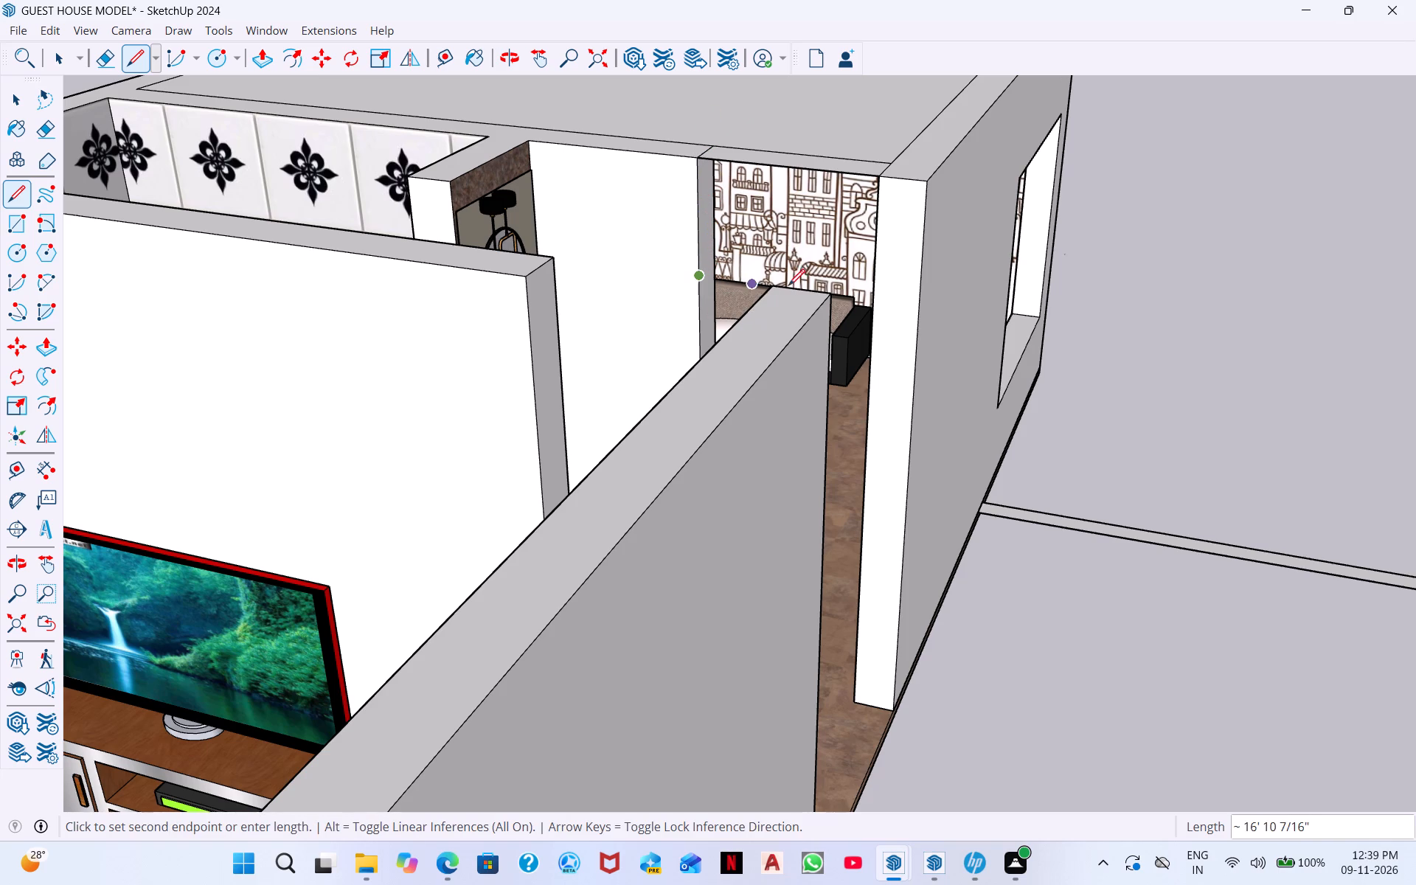
{"action": "left_click", "coordinate": [873, 300]}
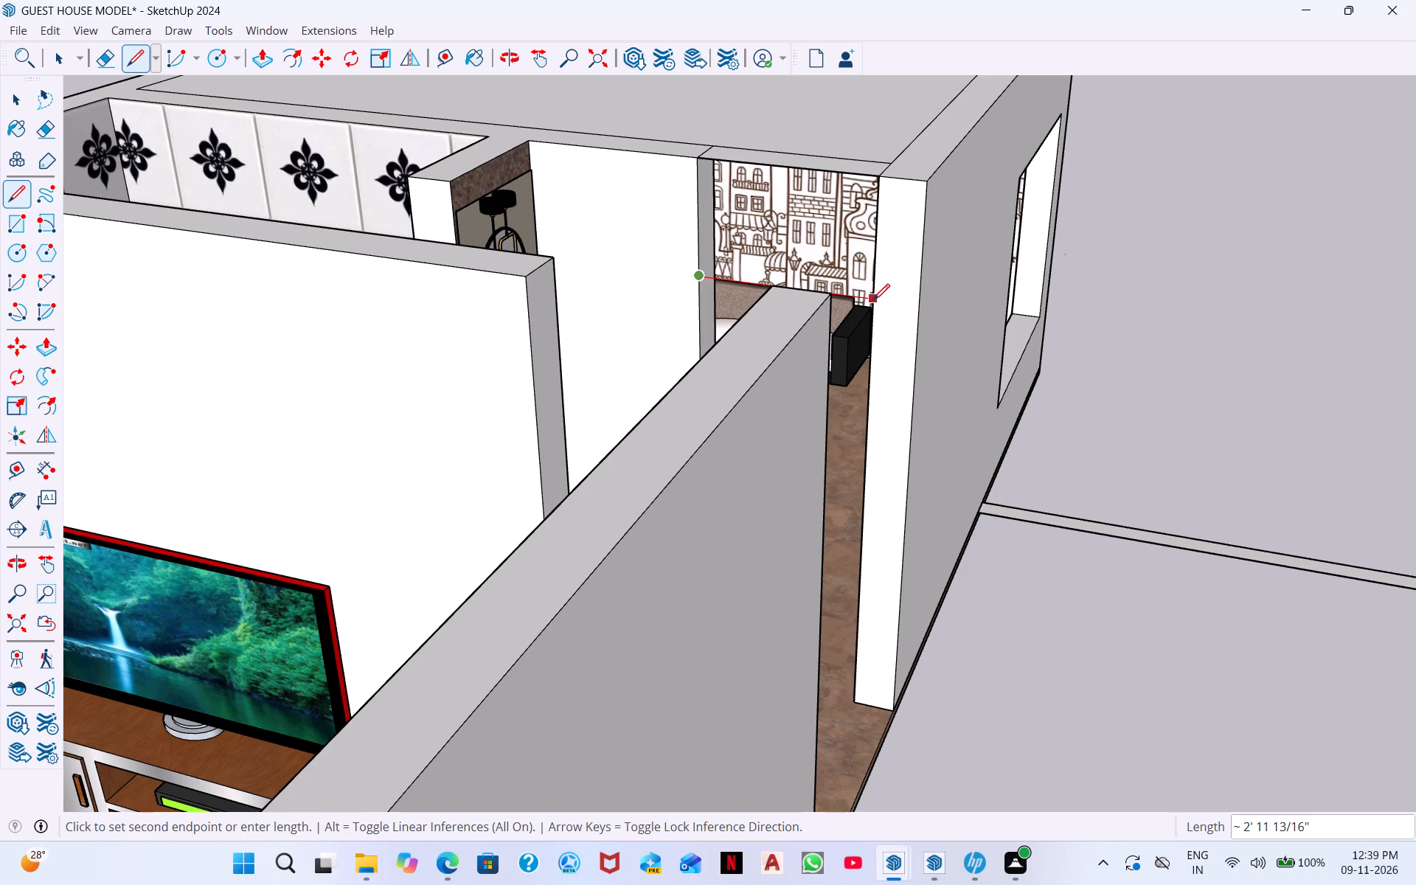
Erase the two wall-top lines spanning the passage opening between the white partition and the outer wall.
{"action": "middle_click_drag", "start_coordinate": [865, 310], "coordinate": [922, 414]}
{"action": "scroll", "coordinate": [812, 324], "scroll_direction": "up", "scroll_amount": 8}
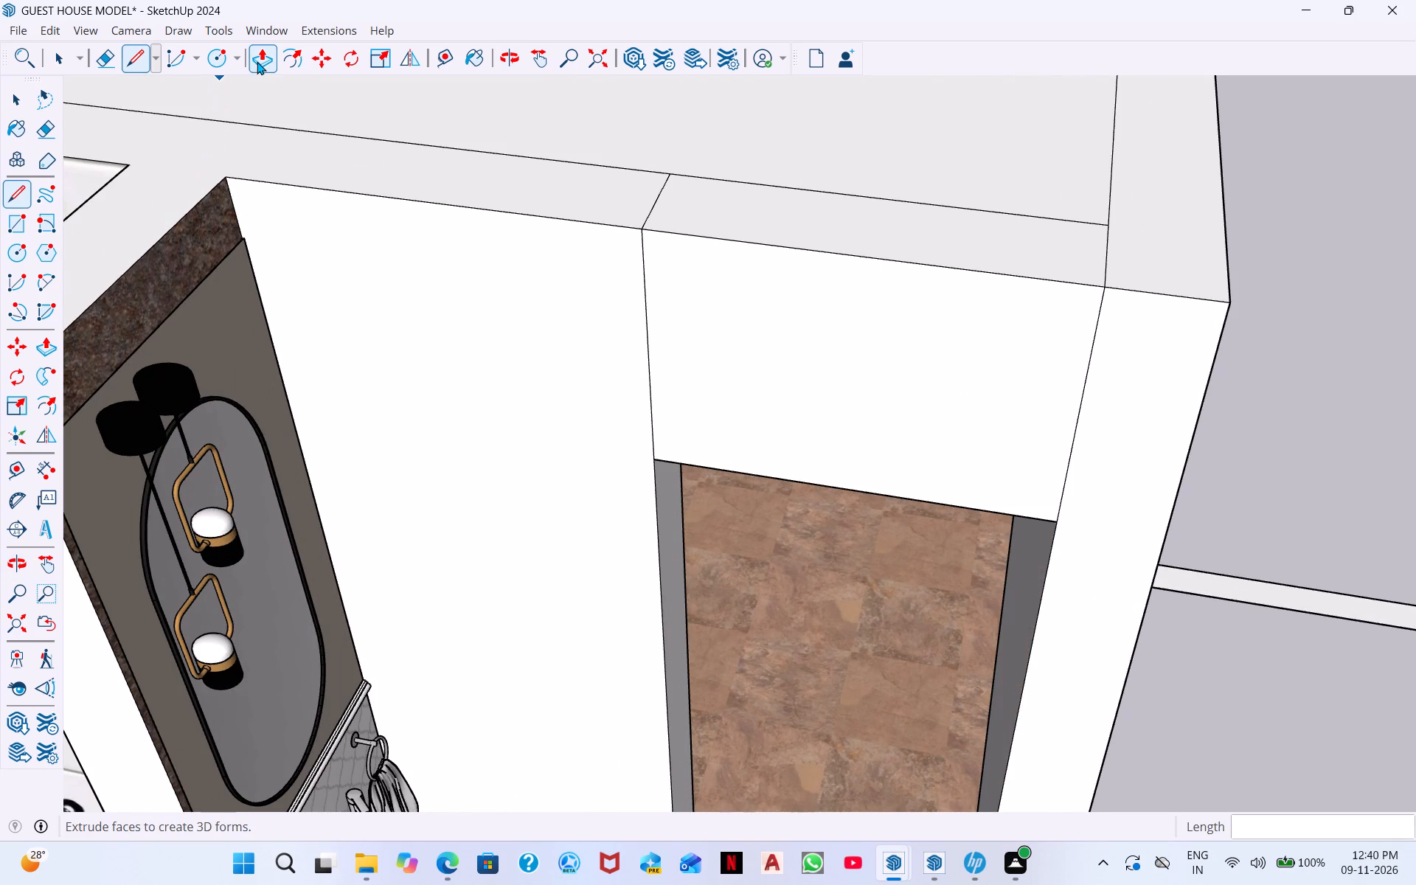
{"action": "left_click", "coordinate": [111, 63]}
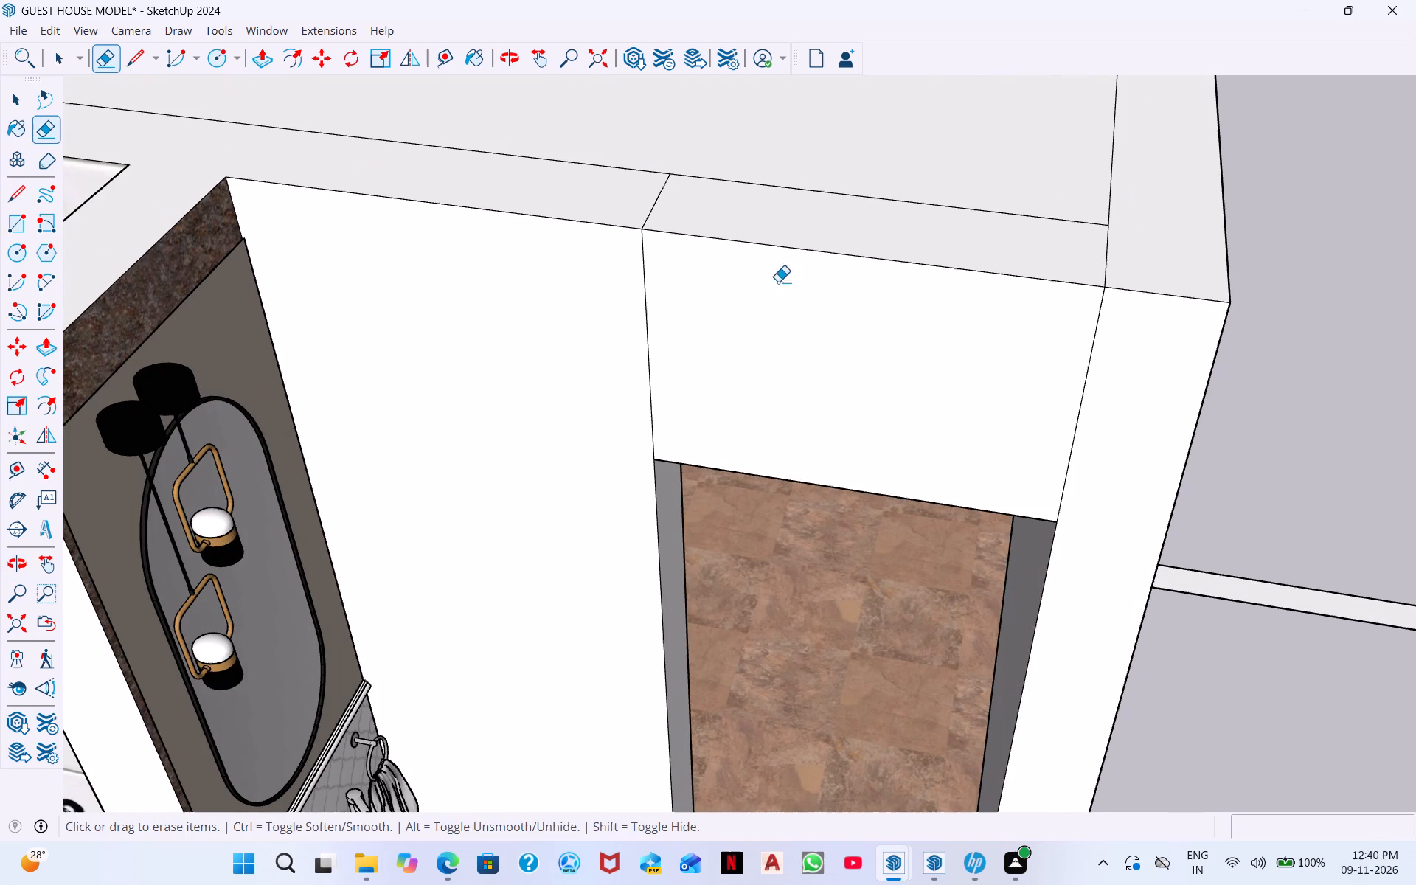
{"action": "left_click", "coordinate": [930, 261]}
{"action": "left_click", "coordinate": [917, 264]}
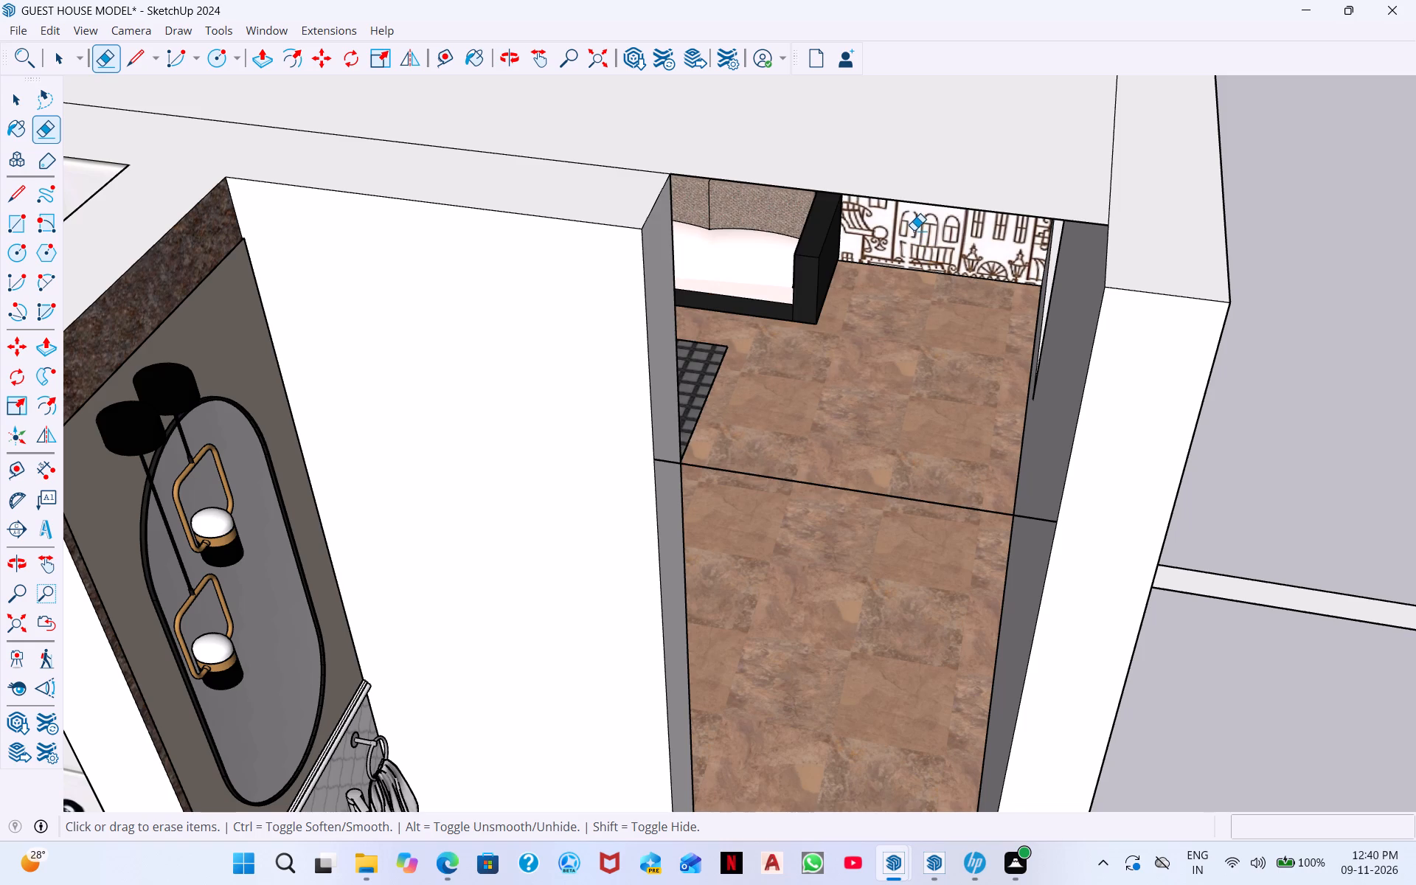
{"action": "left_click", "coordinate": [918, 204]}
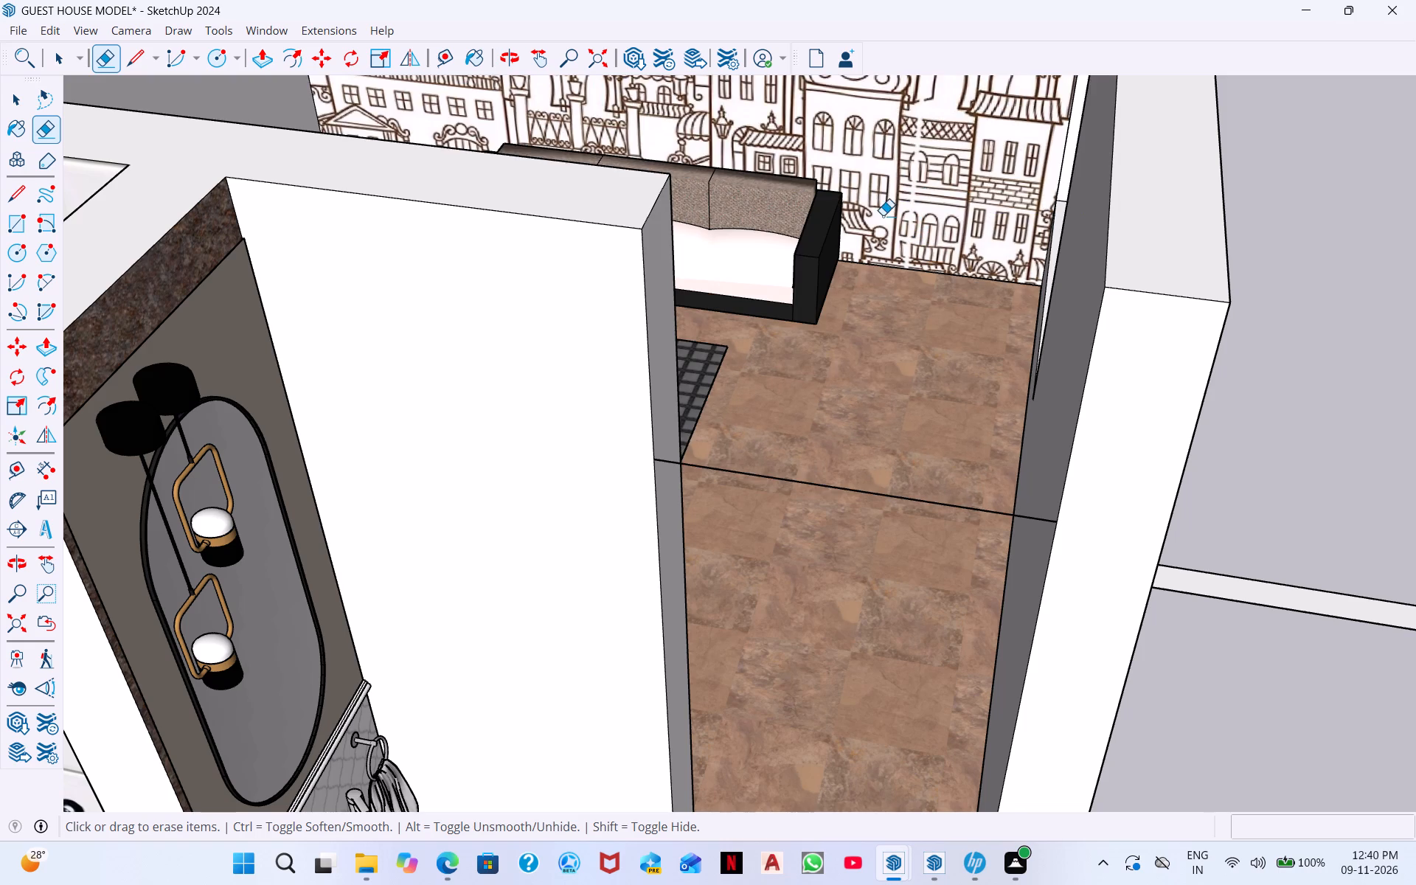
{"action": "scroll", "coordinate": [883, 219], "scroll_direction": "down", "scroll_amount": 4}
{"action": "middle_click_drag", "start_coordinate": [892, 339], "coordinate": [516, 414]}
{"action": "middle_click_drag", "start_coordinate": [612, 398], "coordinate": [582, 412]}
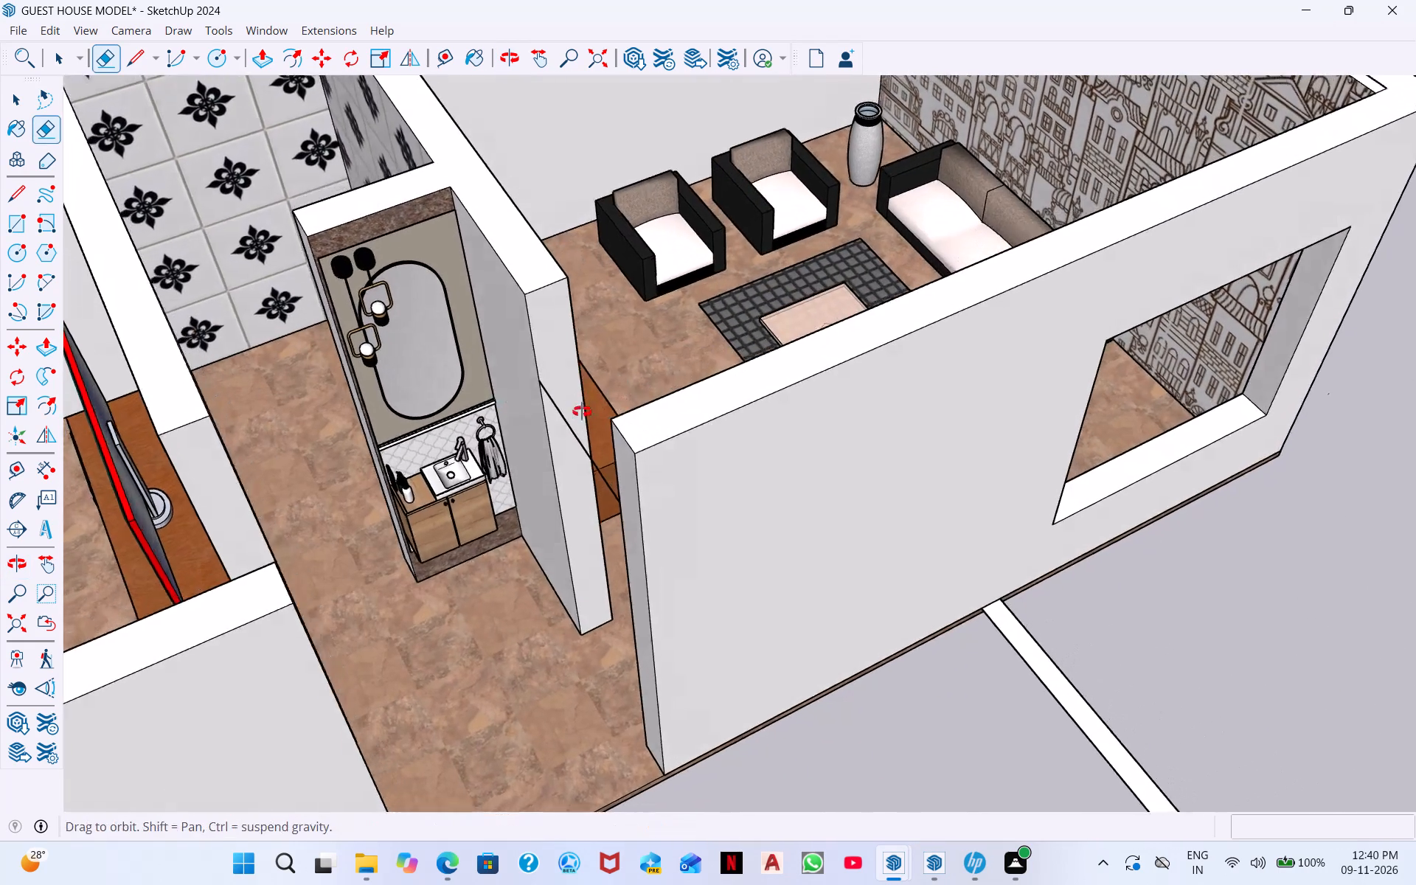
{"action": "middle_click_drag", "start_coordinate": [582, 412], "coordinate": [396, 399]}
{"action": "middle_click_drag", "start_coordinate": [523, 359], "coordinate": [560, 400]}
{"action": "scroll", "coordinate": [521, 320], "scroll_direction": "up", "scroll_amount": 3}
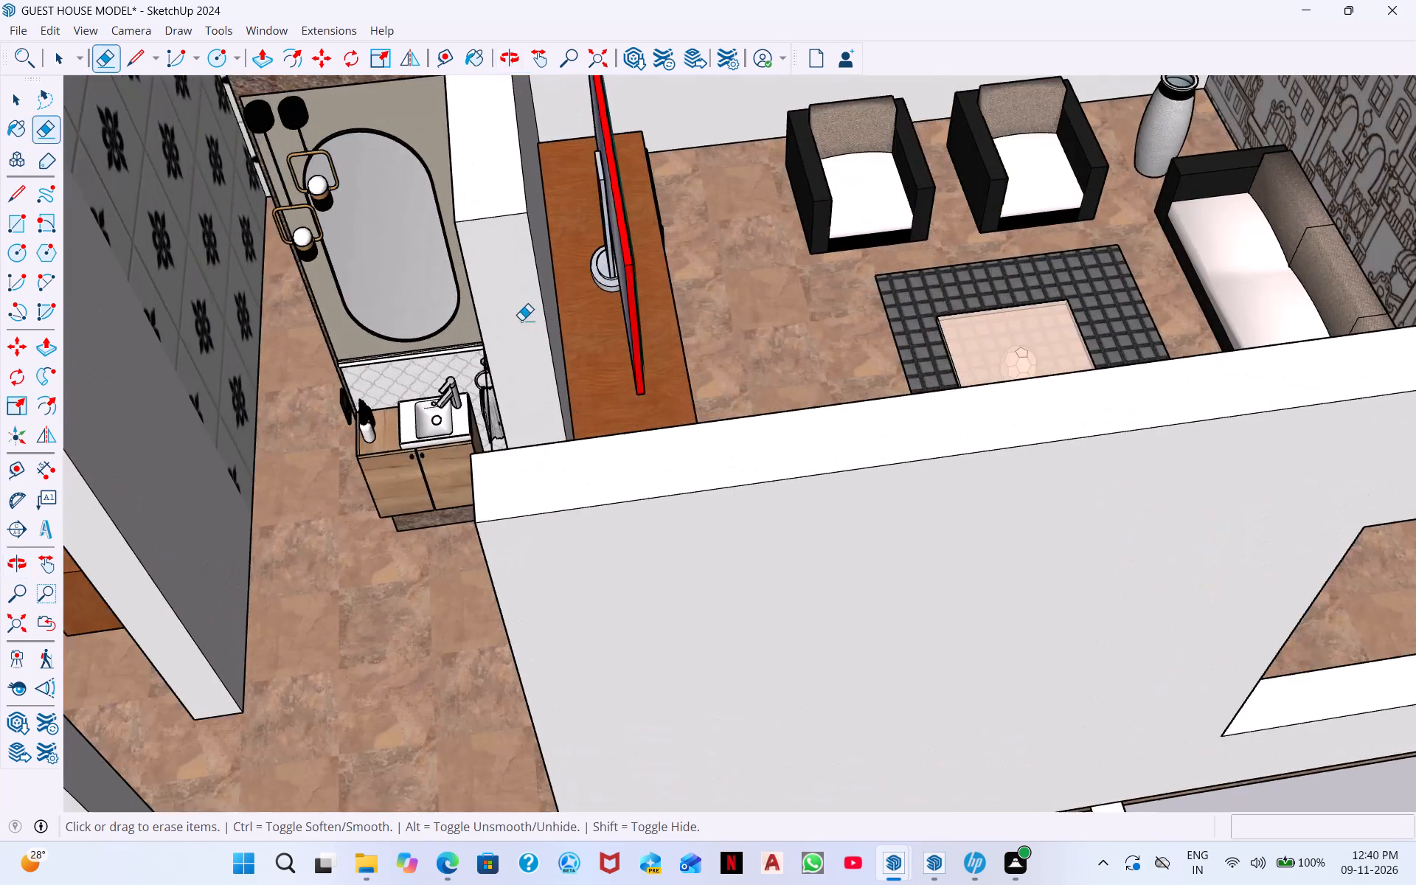
Draw a line across the white partition's end face, from the existing crossing line's endpoint to the opposite vertical edge.
{"action": "scroll", "coordinate": [521, 320], "scroll_direction": "up", "scroll_amount": 12}
{"action": "middle_click_drag", "start_coordinate": [505, 371], "coordinate": [510, 389]}
{"action": "scroll", "coordinate": [506, 375], "scroll_direction": "down", "scroll_amount": 2}
{"action": "middle_click", "coordinate": [476, 305]}
{"action": "scroll", "coordinate": [476, 305], "scroll_direction": "down", "scroll_amount": 3}
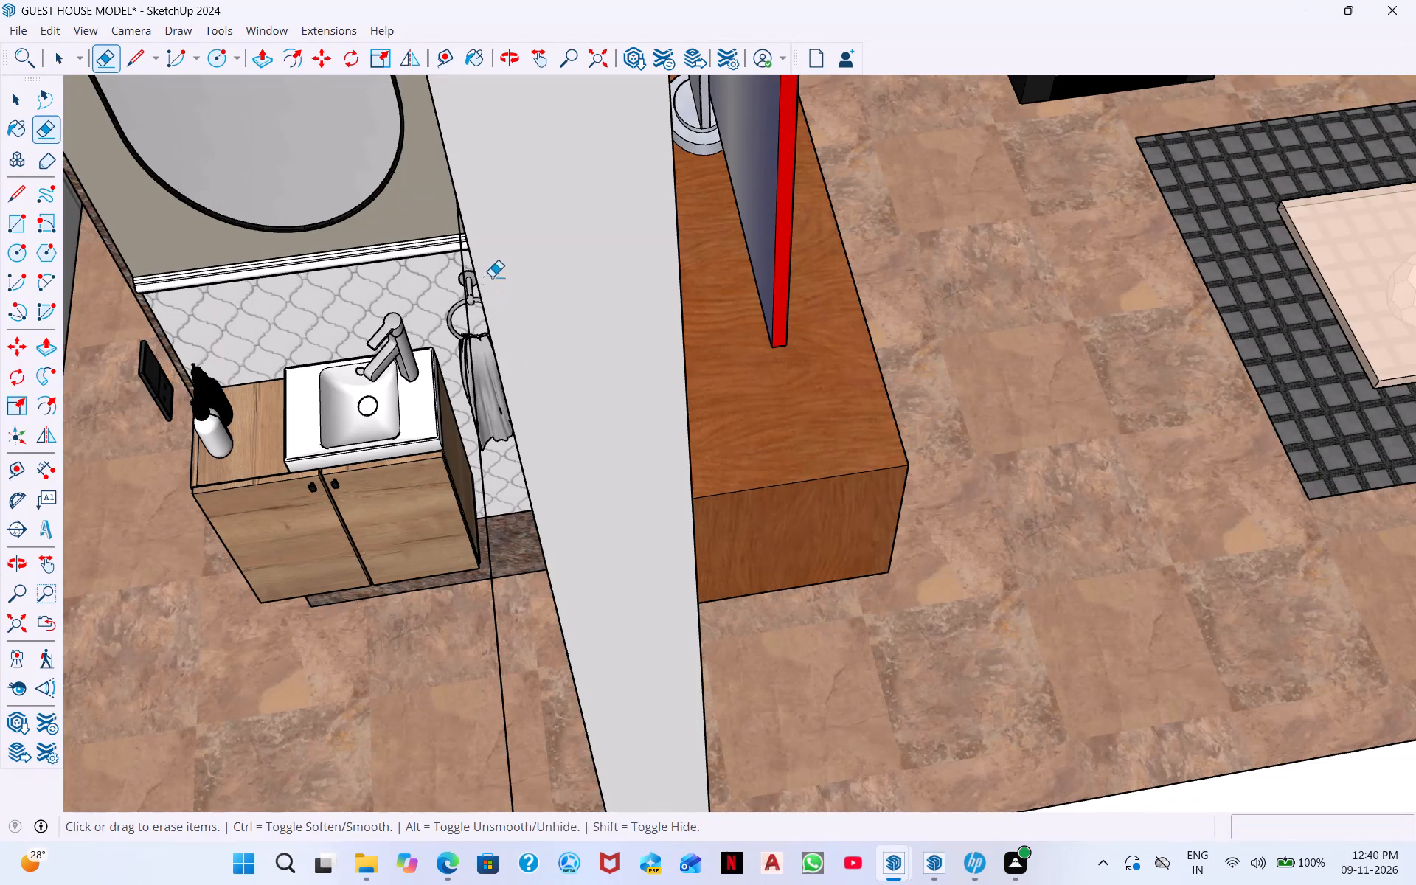
{"action": "middle_click_drag", "start_coordinate": [492, 276], "coordinate": [660, 229]}
{"action": "scroll", "coordinate": [680, 220], "scroll_direction": "down", "scroll_amount": 2}
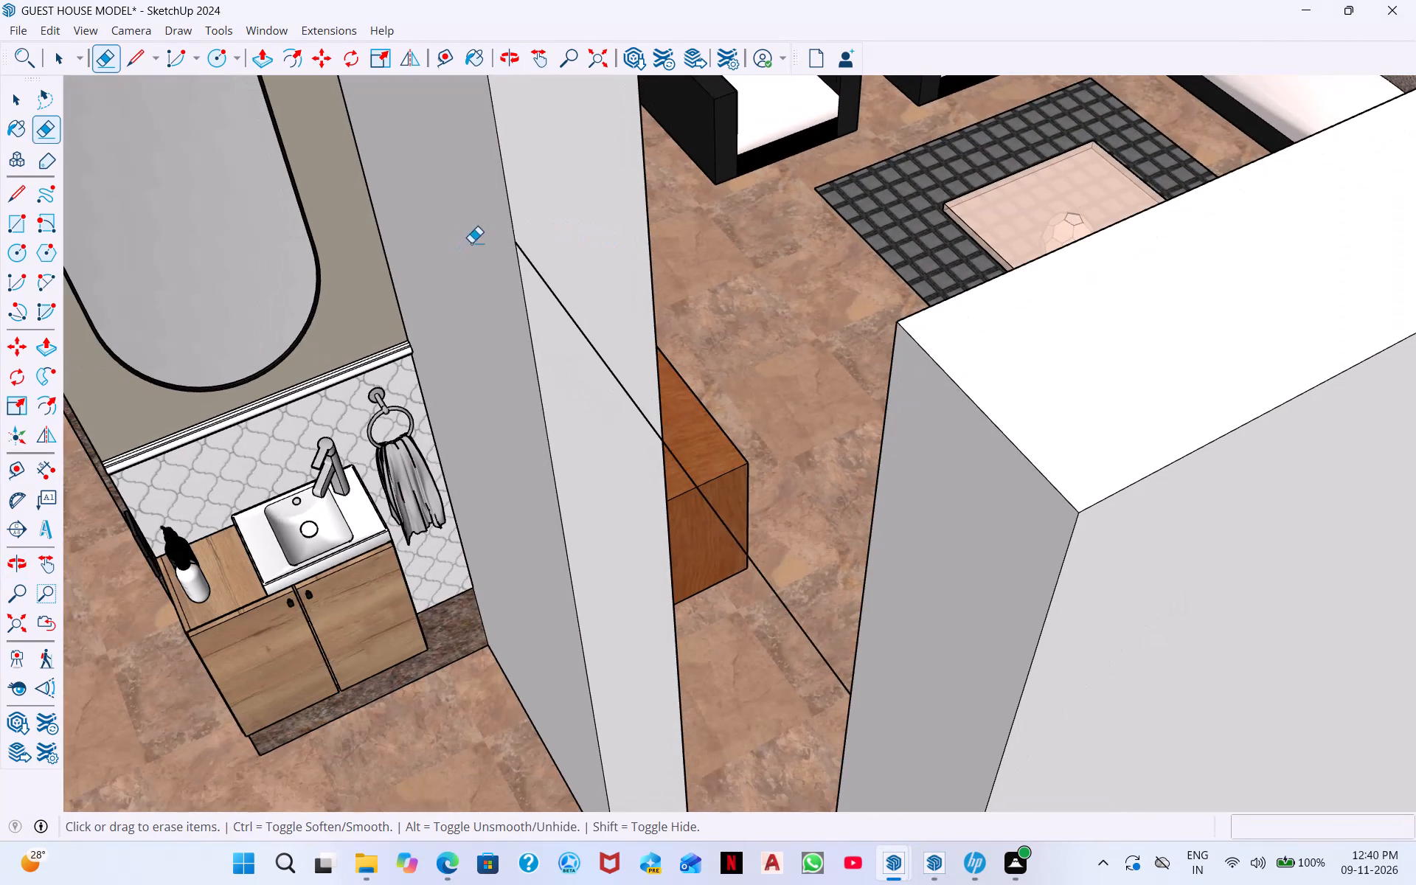
{"action": "left_click", "coordinate": [132, 61]}
{"action": "left_click", "coordinate": [516, 243]}
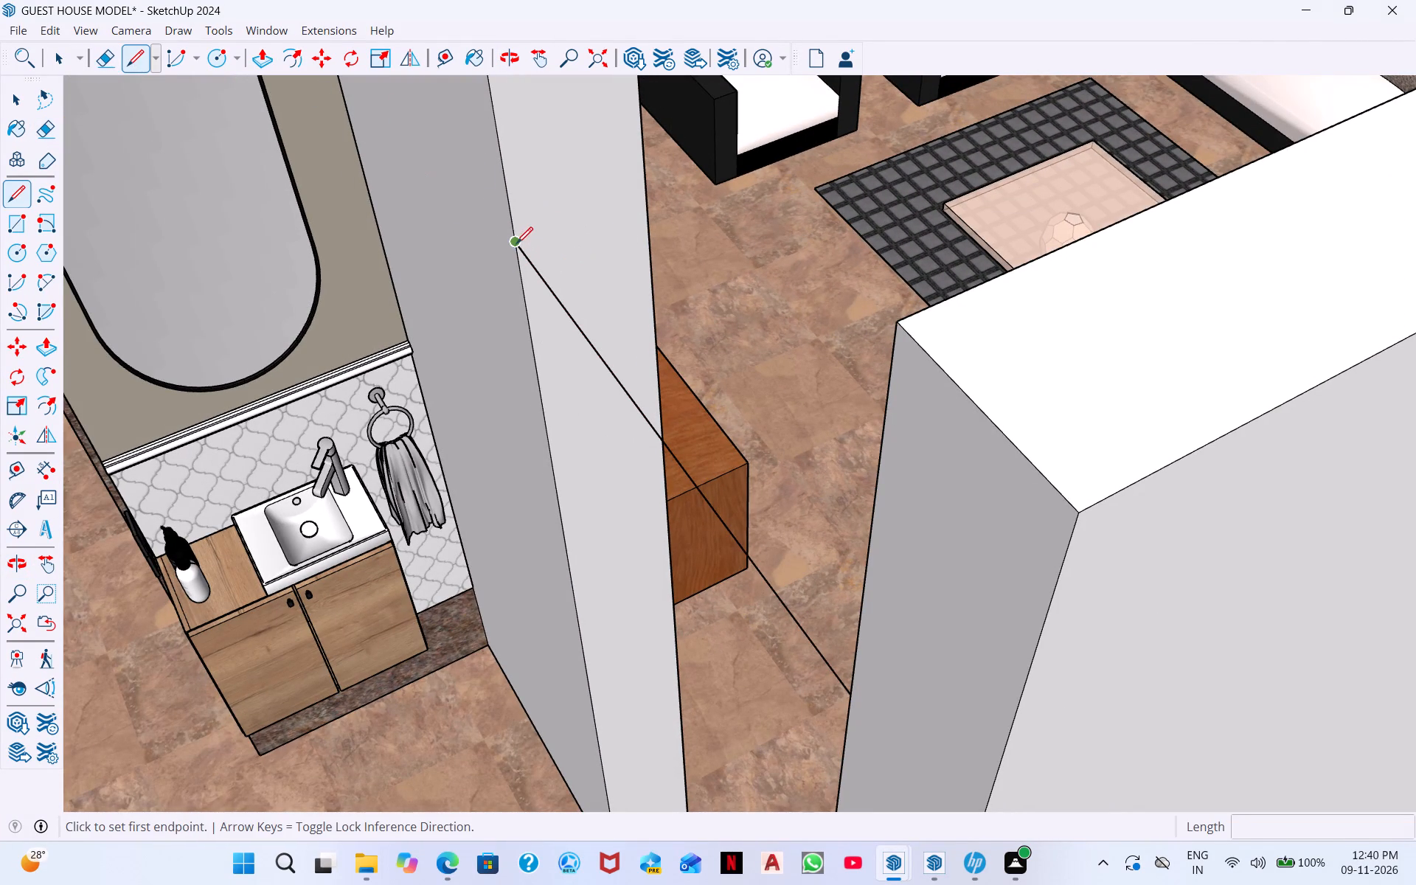
{"action": "left_click", "coordinate": [649, 194]}
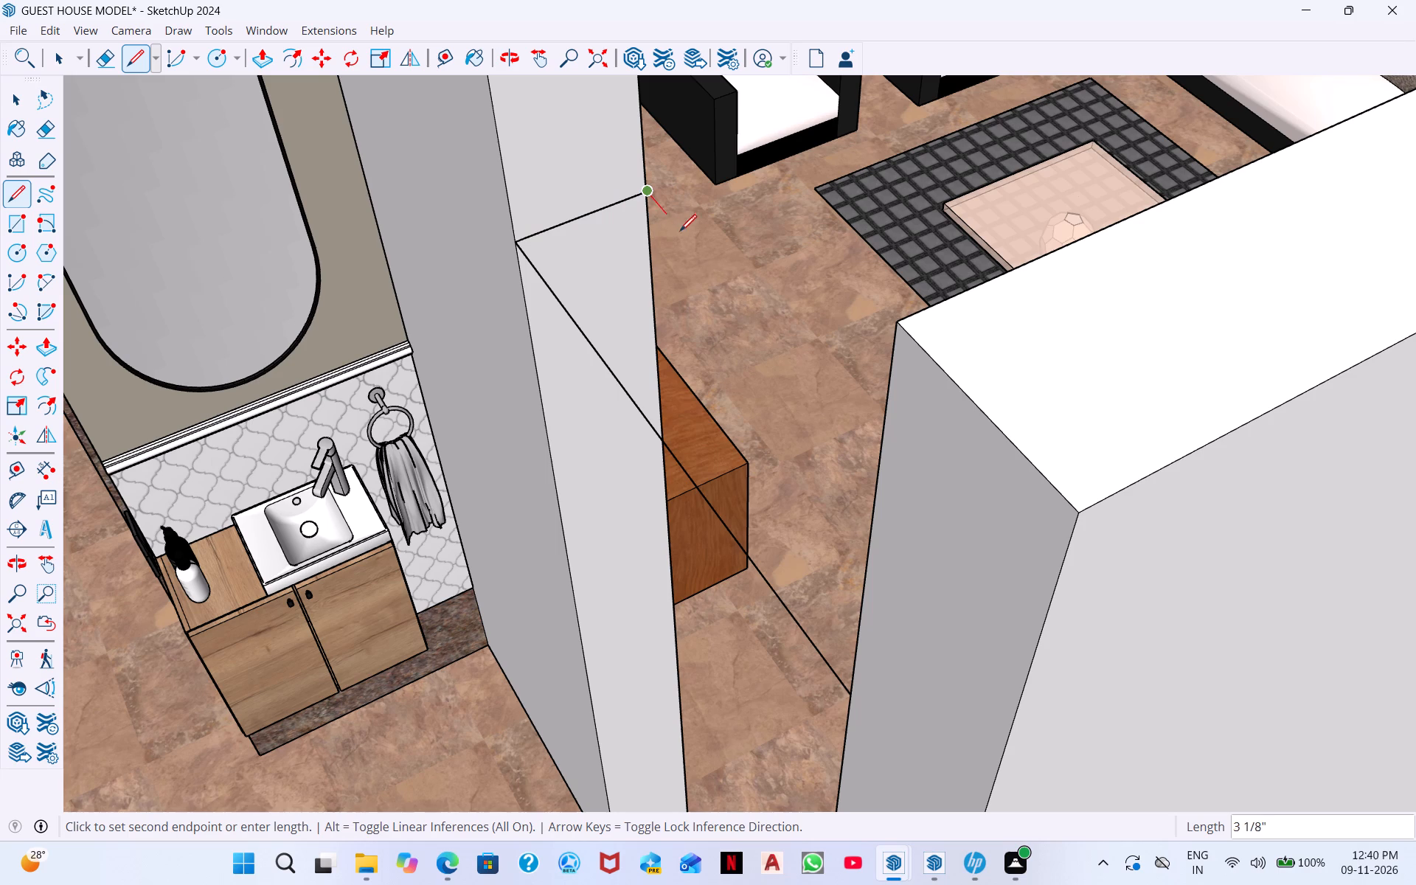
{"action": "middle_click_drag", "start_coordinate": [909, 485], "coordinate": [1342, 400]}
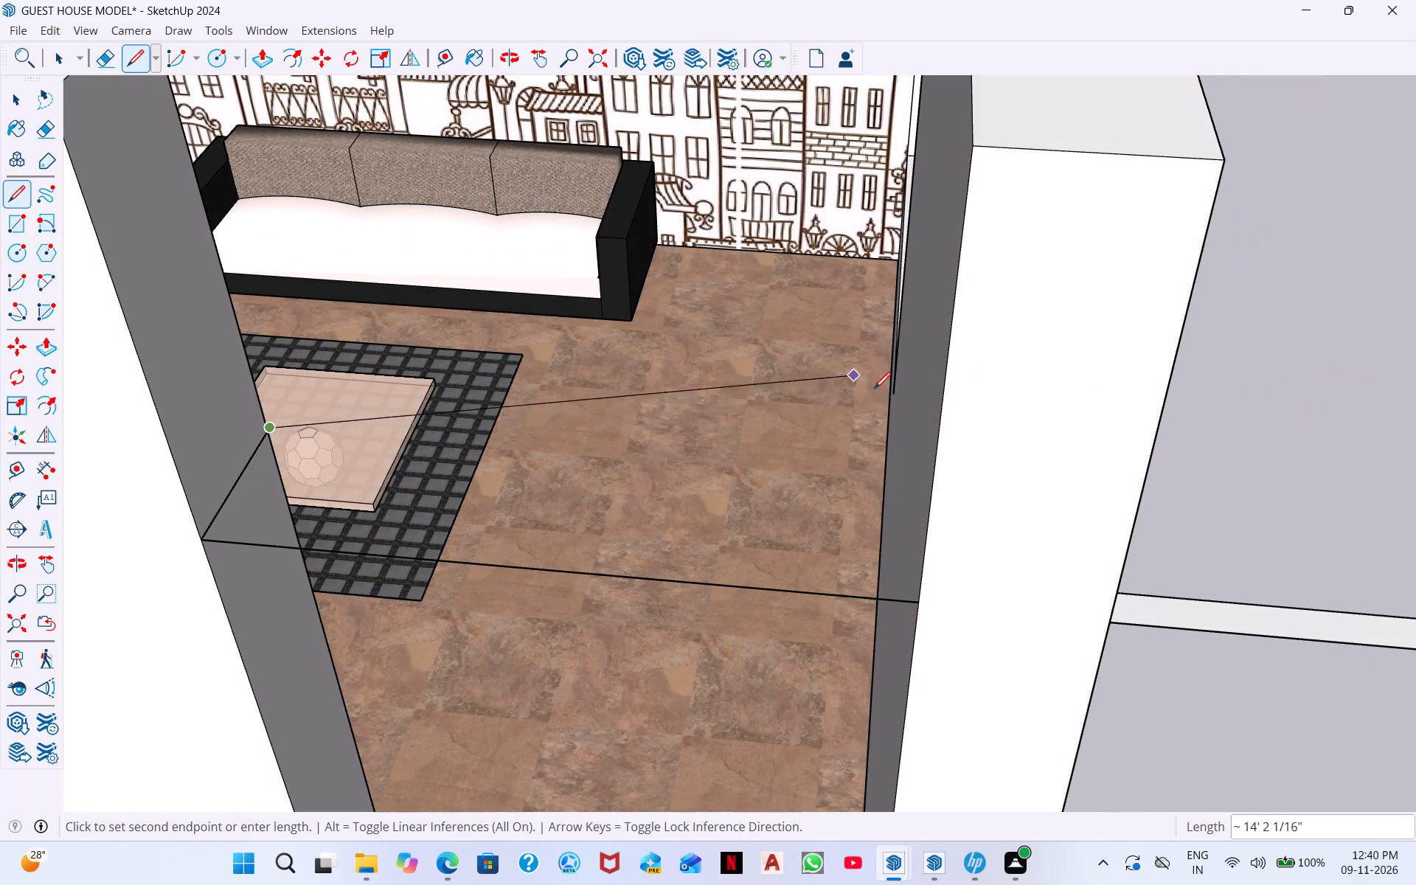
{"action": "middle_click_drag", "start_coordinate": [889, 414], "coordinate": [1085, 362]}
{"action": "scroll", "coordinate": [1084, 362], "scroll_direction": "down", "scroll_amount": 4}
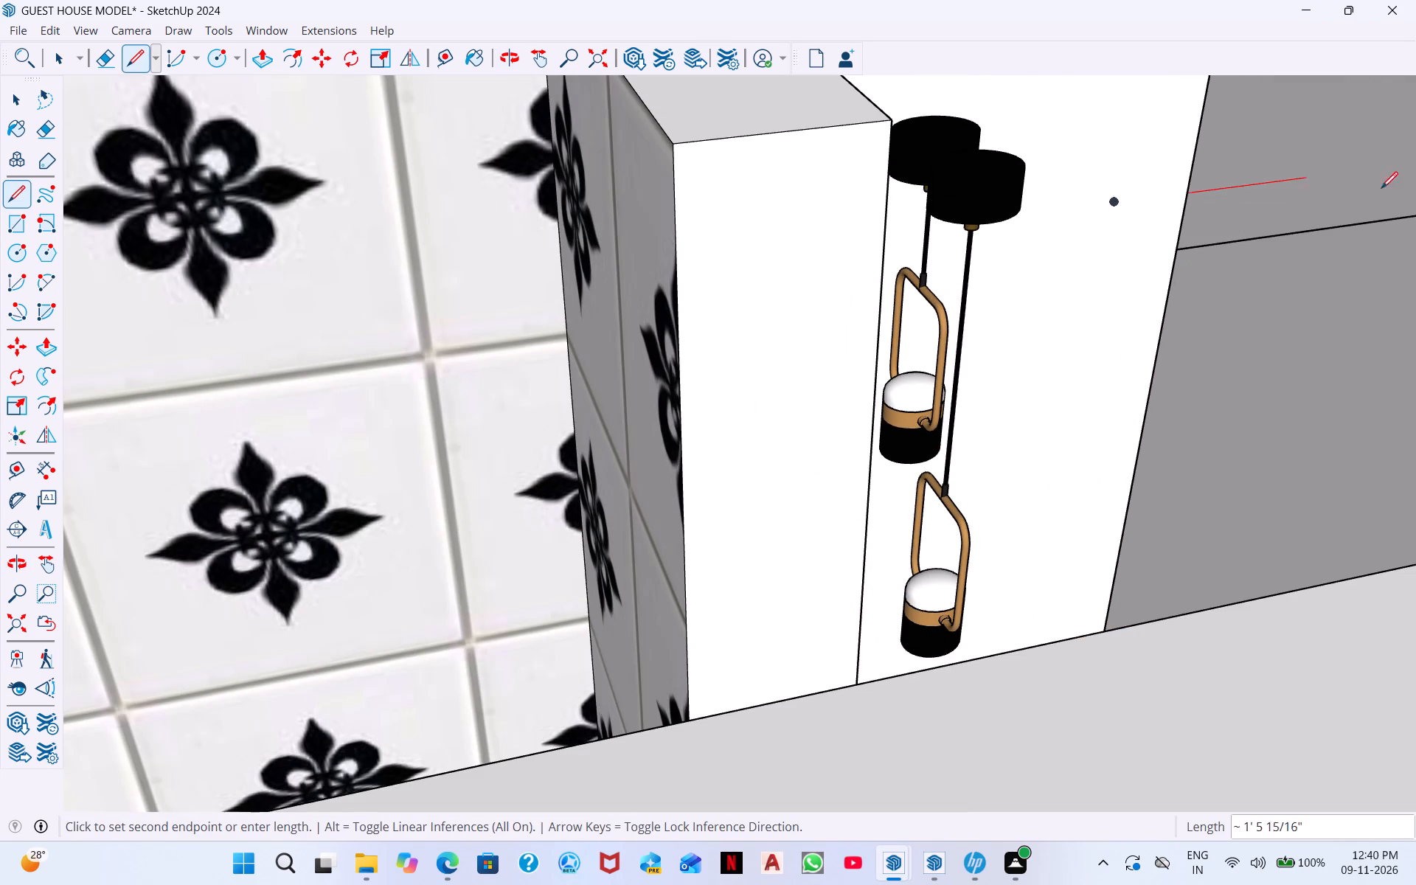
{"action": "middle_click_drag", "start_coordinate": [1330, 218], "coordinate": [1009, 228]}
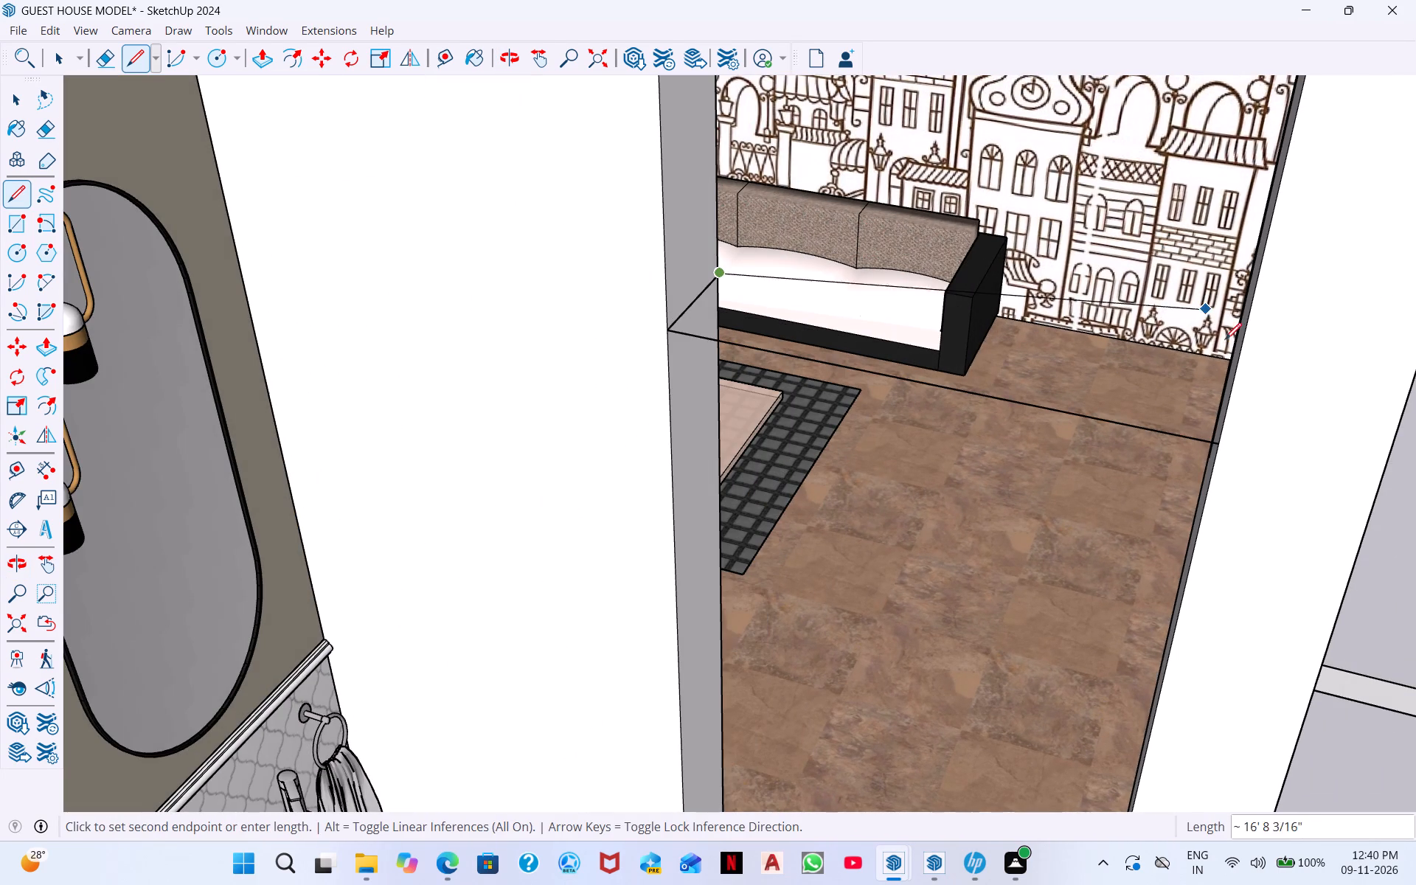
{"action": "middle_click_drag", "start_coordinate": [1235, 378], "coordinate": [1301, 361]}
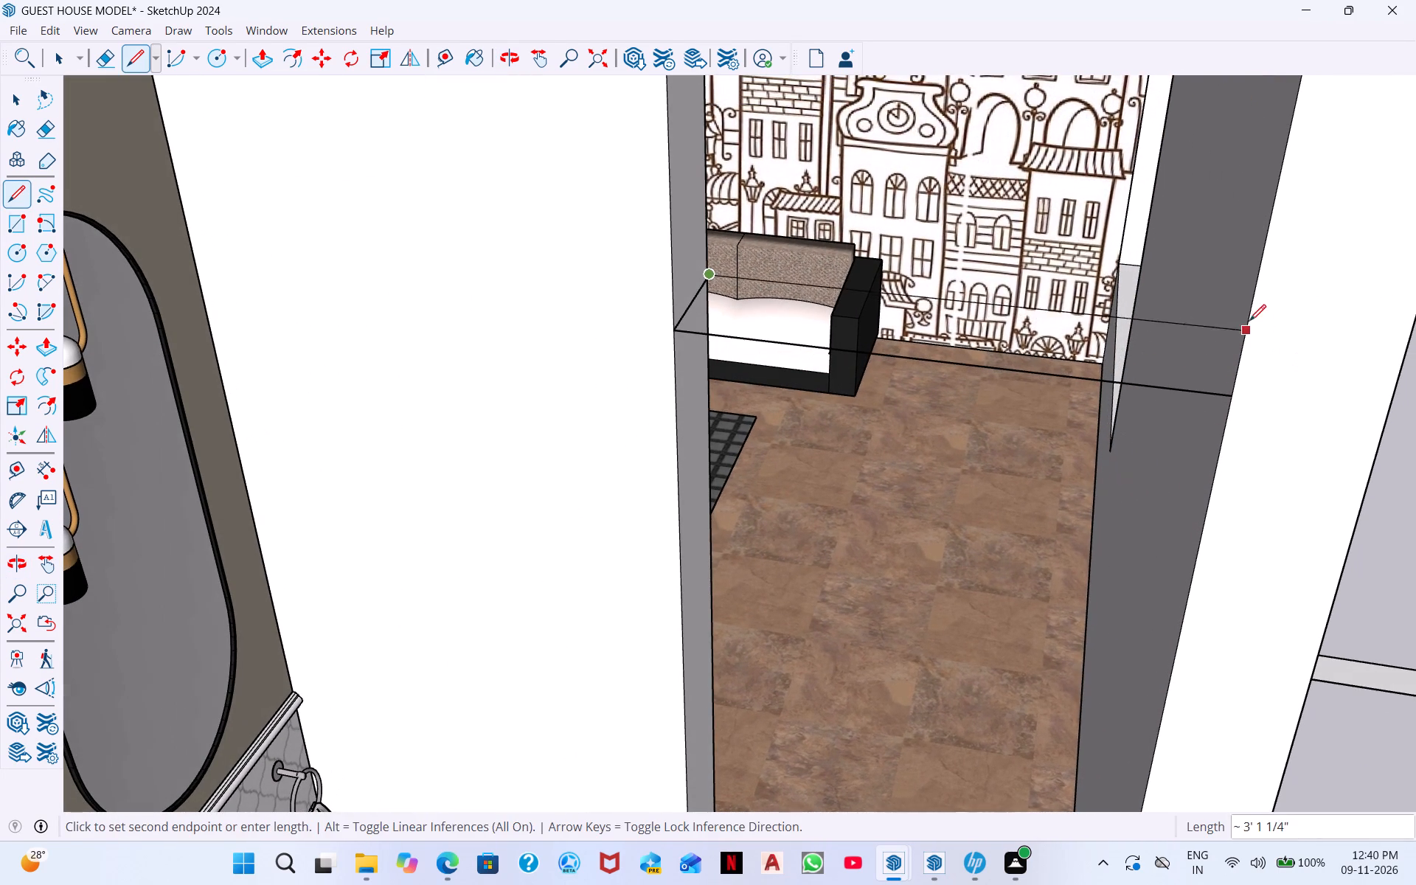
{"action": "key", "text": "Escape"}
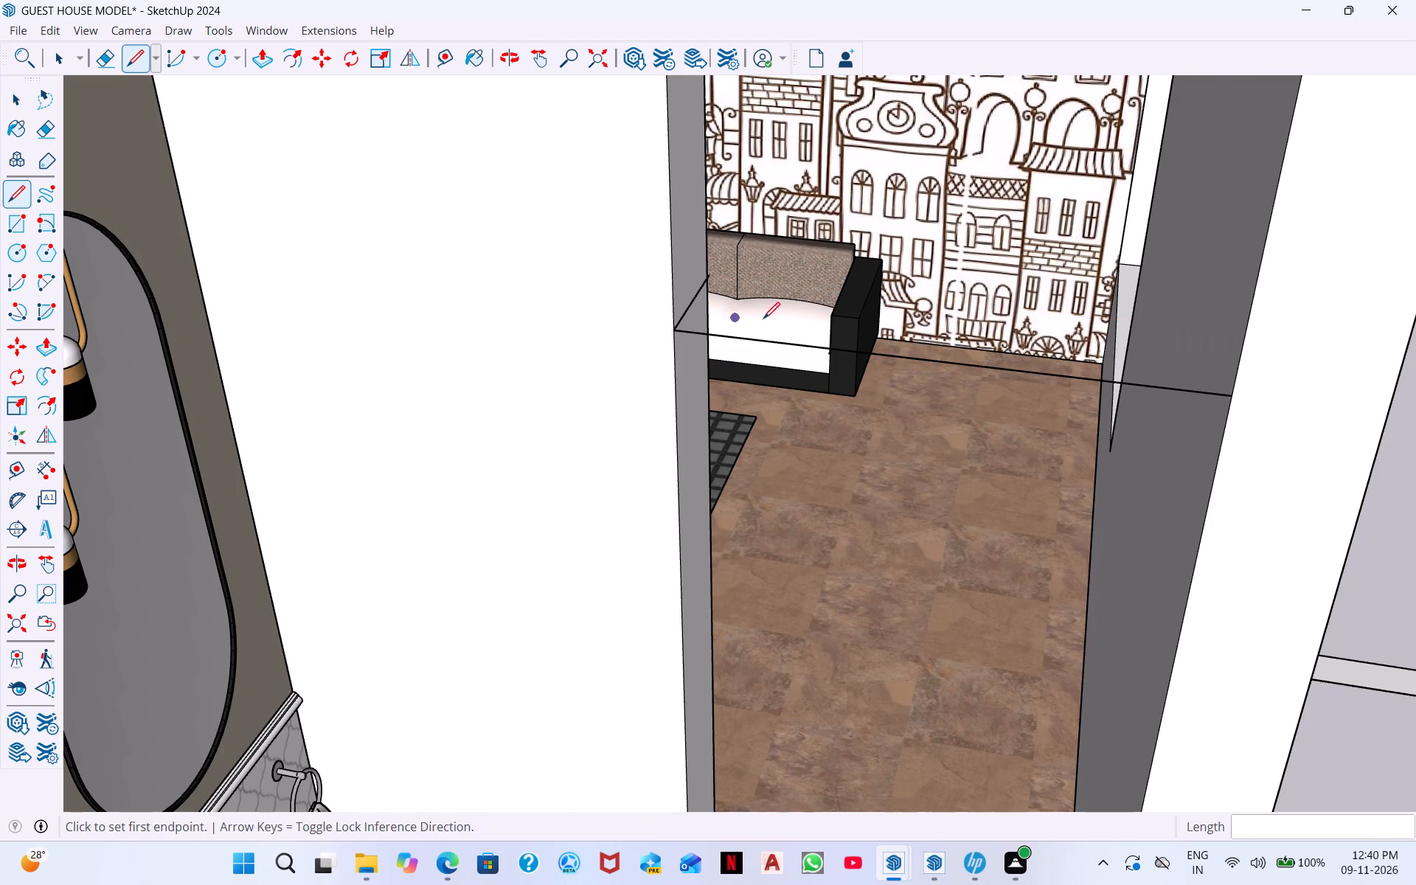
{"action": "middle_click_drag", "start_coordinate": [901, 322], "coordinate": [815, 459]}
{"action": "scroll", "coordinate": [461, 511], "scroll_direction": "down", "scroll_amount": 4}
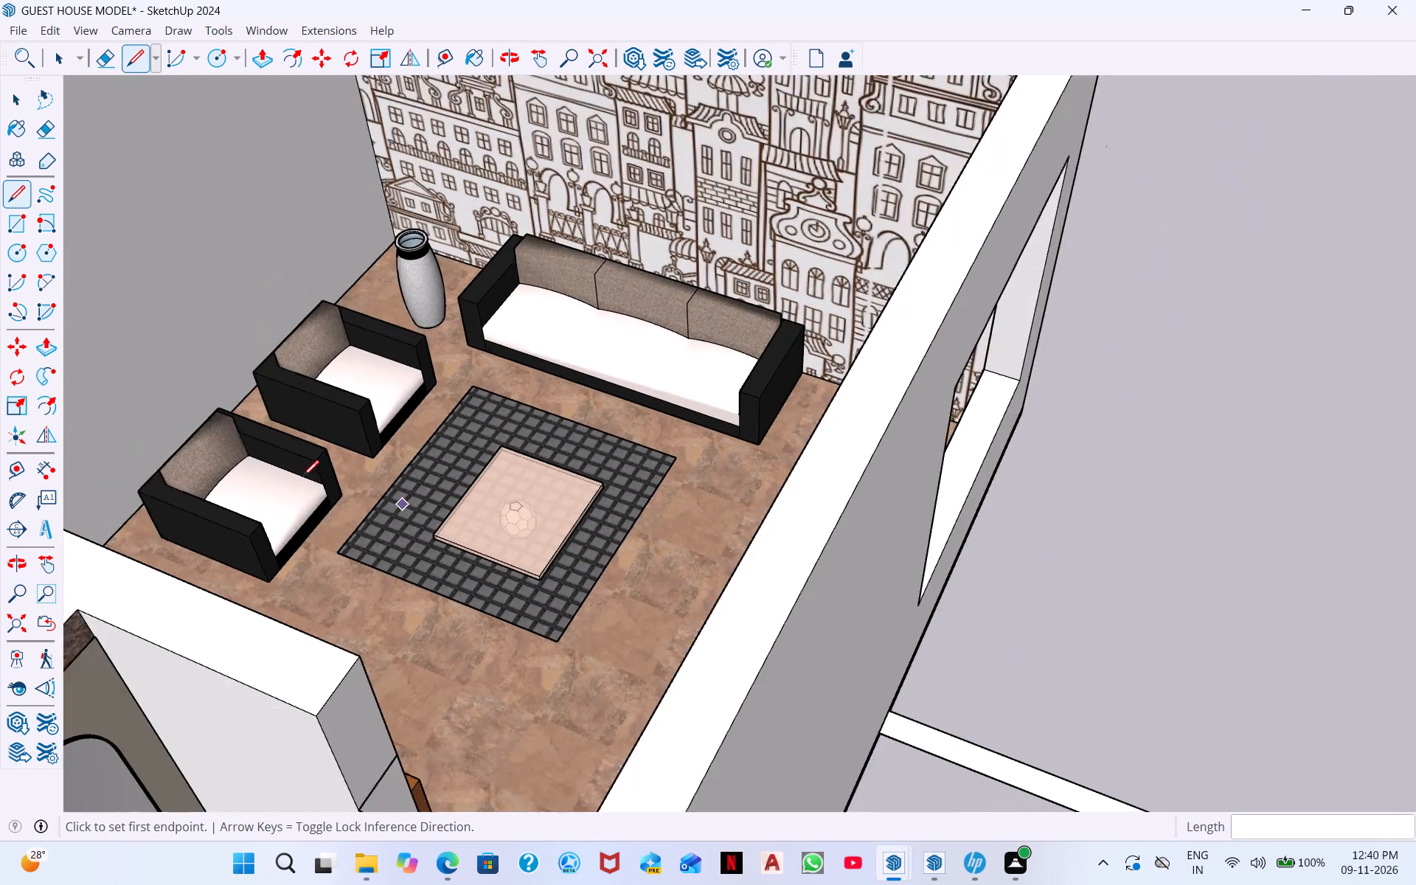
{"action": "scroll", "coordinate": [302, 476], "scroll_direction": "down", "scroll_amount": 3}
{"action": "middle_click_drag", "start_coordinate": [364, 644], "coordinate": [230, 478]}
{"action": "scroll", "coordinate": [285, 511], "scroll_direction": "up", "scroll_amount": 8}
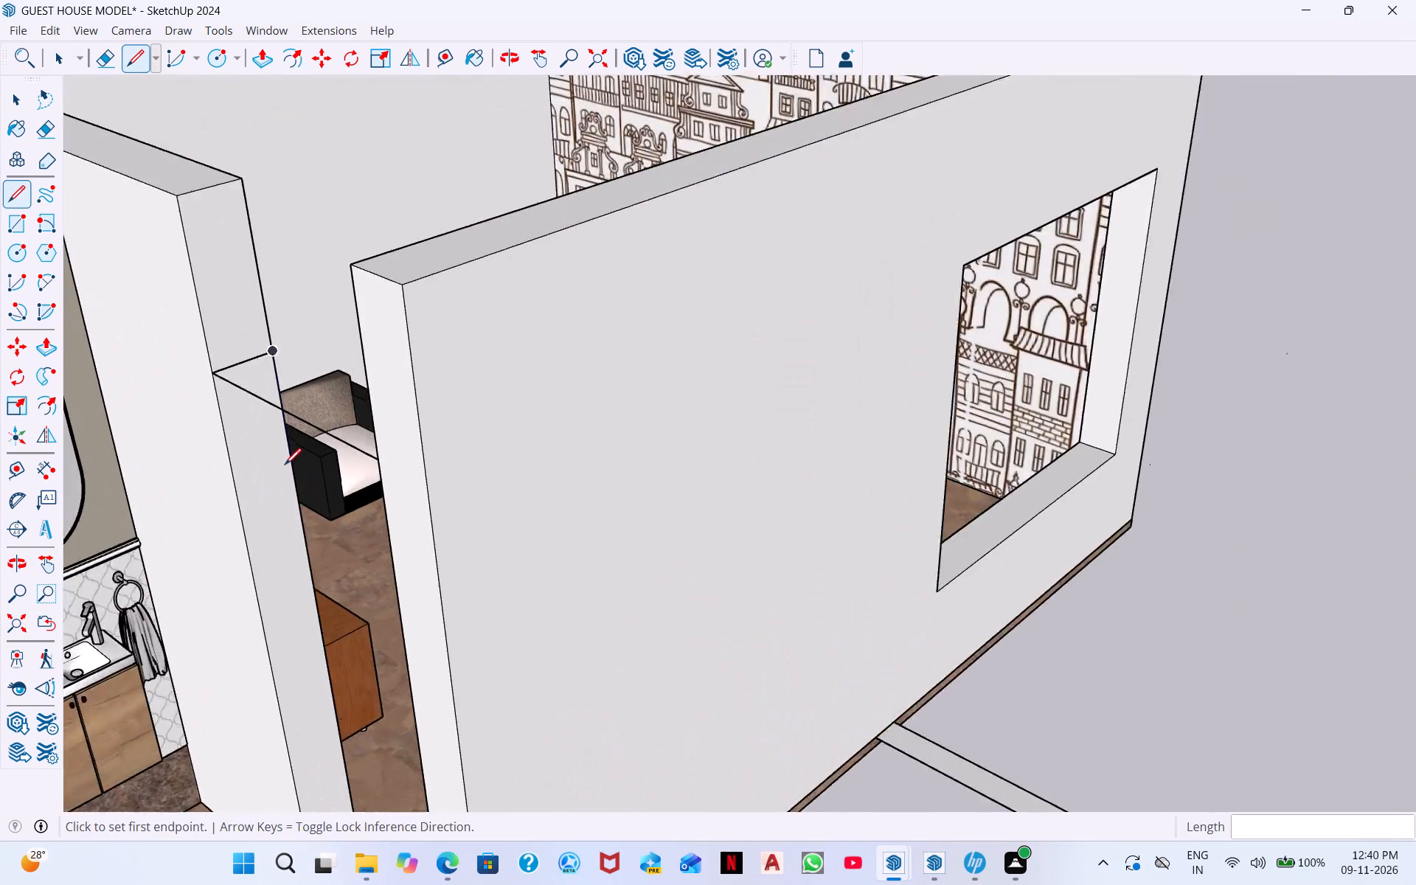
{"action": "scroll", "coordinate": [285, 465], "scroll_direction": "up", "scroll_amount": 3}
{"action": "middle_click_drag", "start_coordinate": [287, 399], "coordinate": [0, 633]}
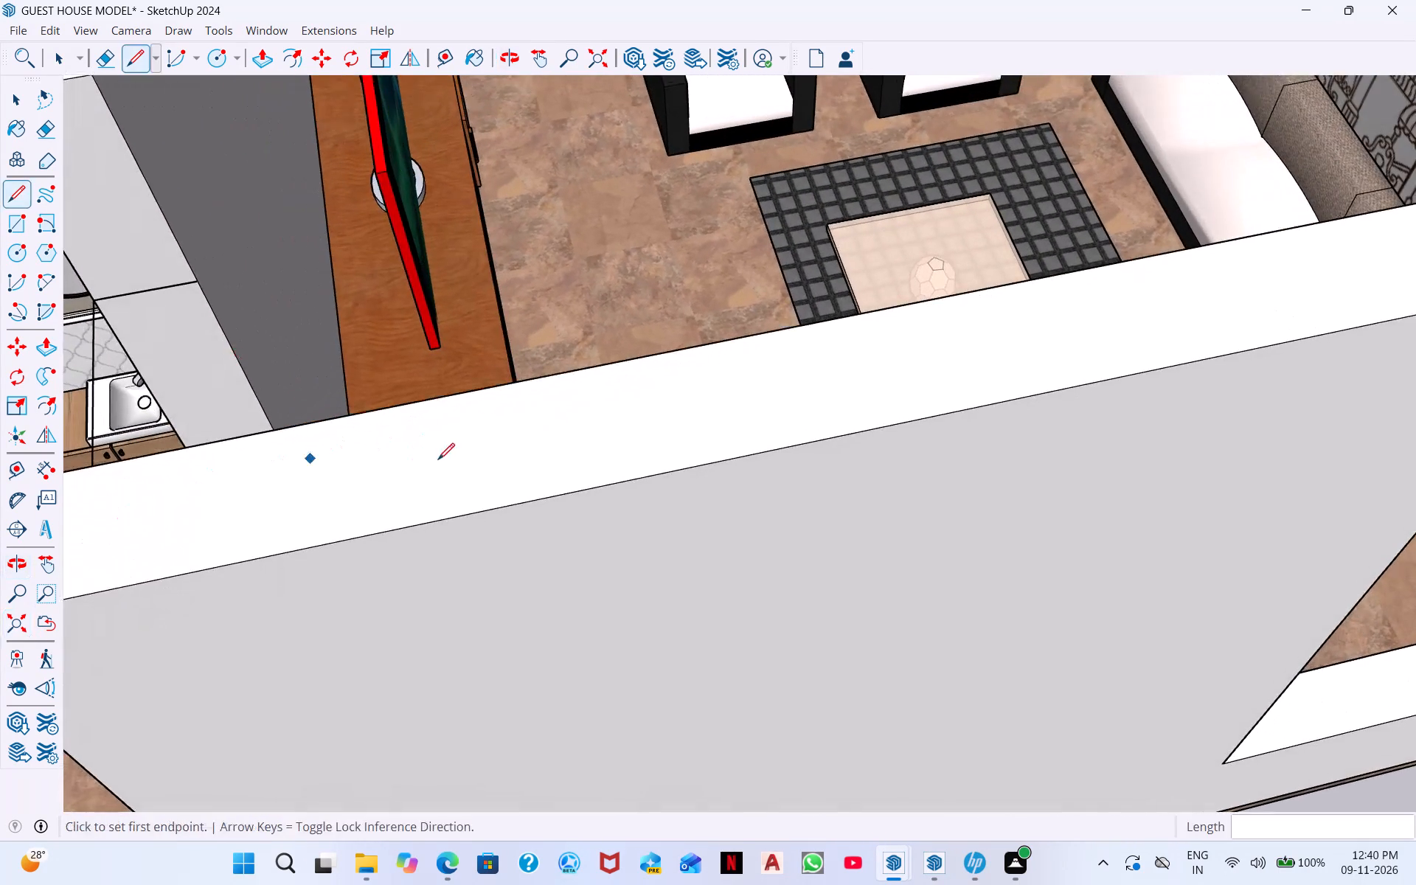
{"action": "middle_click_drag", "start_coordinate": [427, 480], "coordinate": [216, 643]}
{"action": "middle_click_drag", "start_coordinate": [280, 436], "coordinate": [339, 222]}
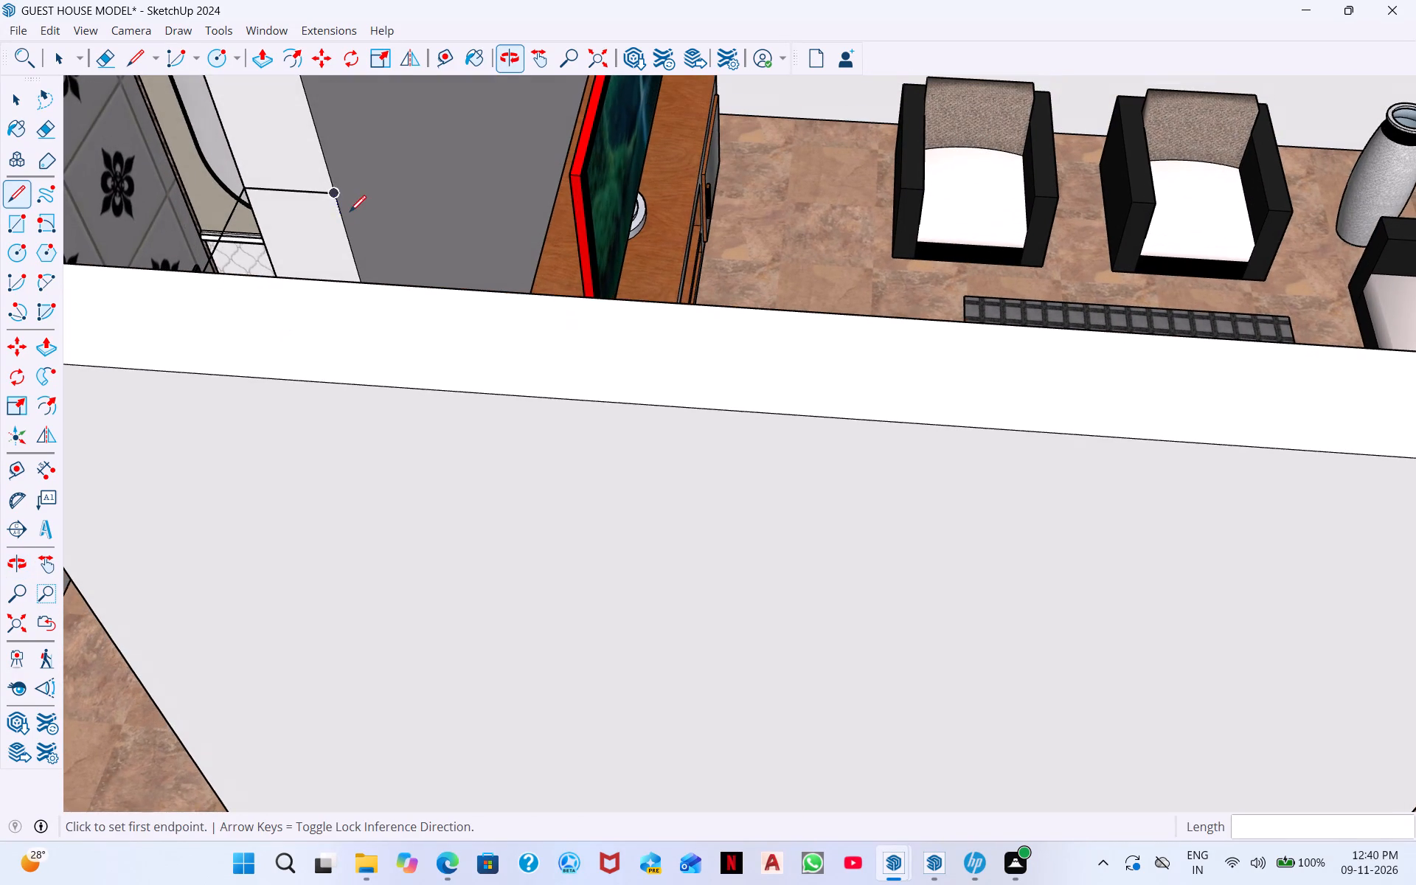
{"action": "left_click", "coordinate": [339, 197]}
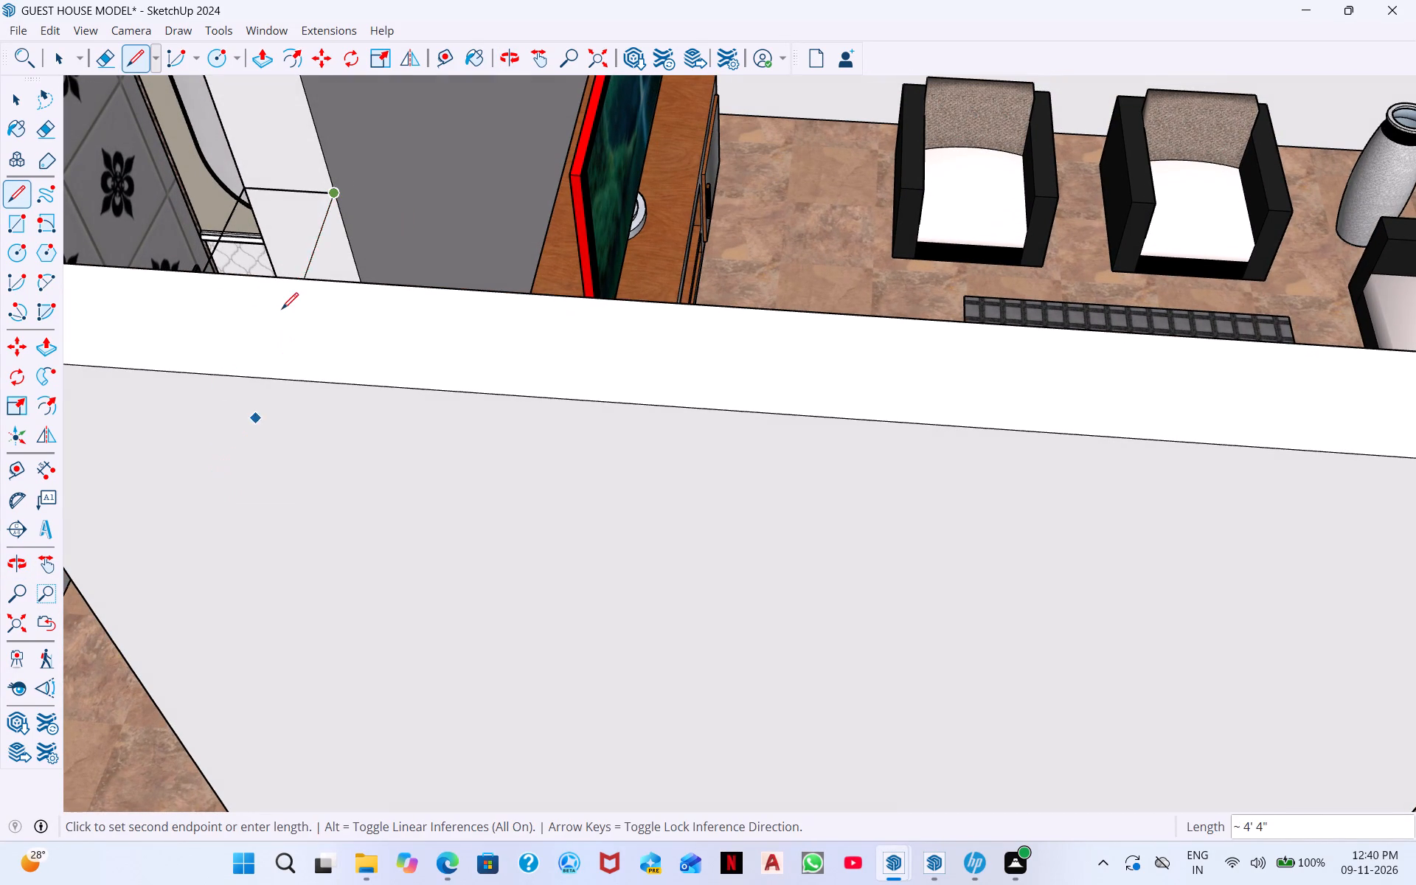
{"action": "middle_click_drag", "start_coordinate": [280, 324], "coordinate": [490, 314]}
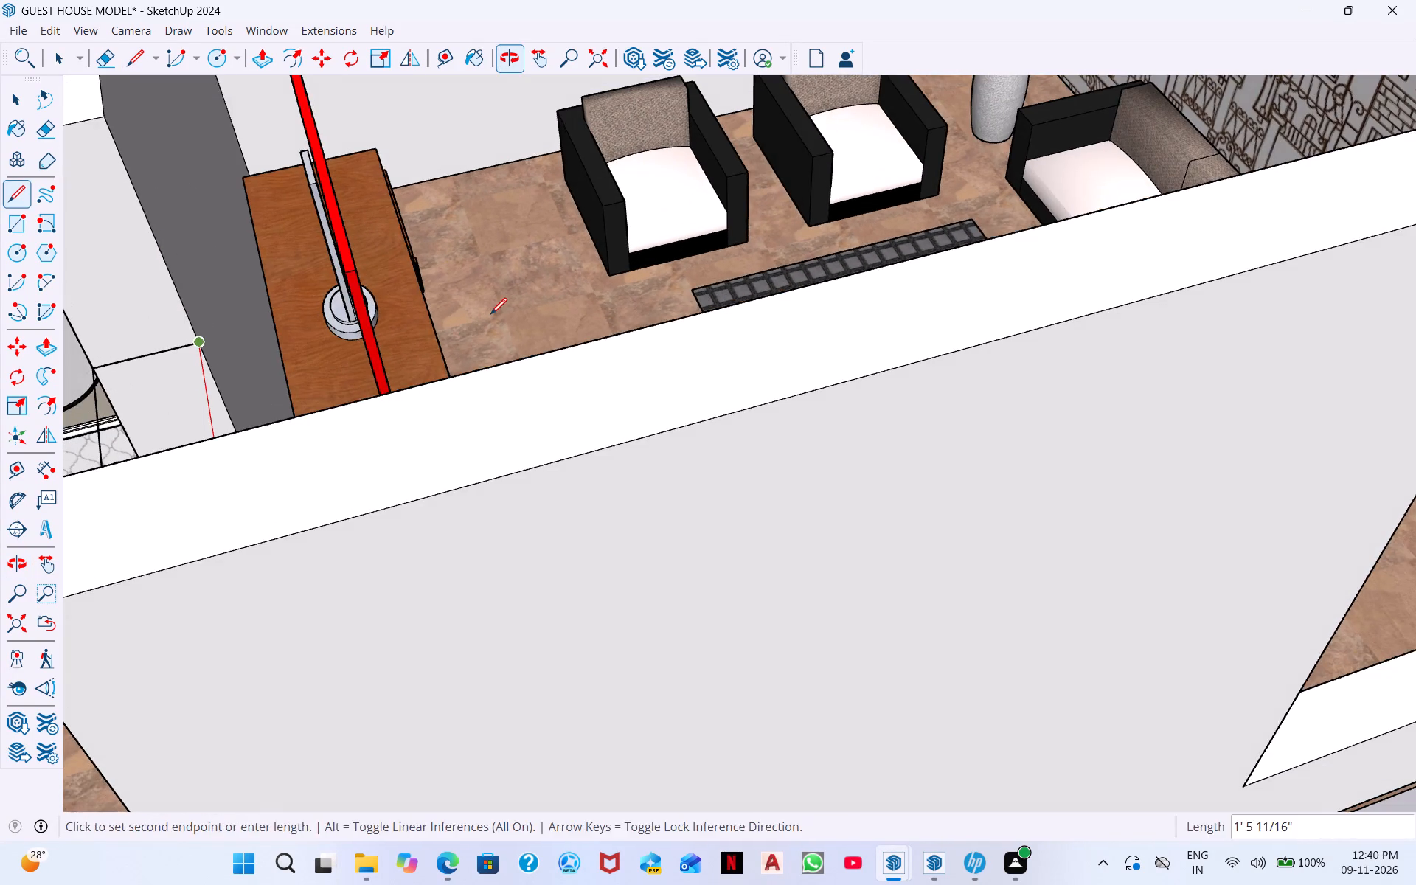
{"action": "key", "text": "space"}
Draw a 9" line along the outer wall's inner face, starting where the crossing line meets that wall.
{"action": "middle_click_drag", "start_coordinate": [291, 383], "coordinate": [720, 221]}
{"action": "middle_click_drag", "start_coordinate": [982, 381], "coordinate": [1199, 360]}
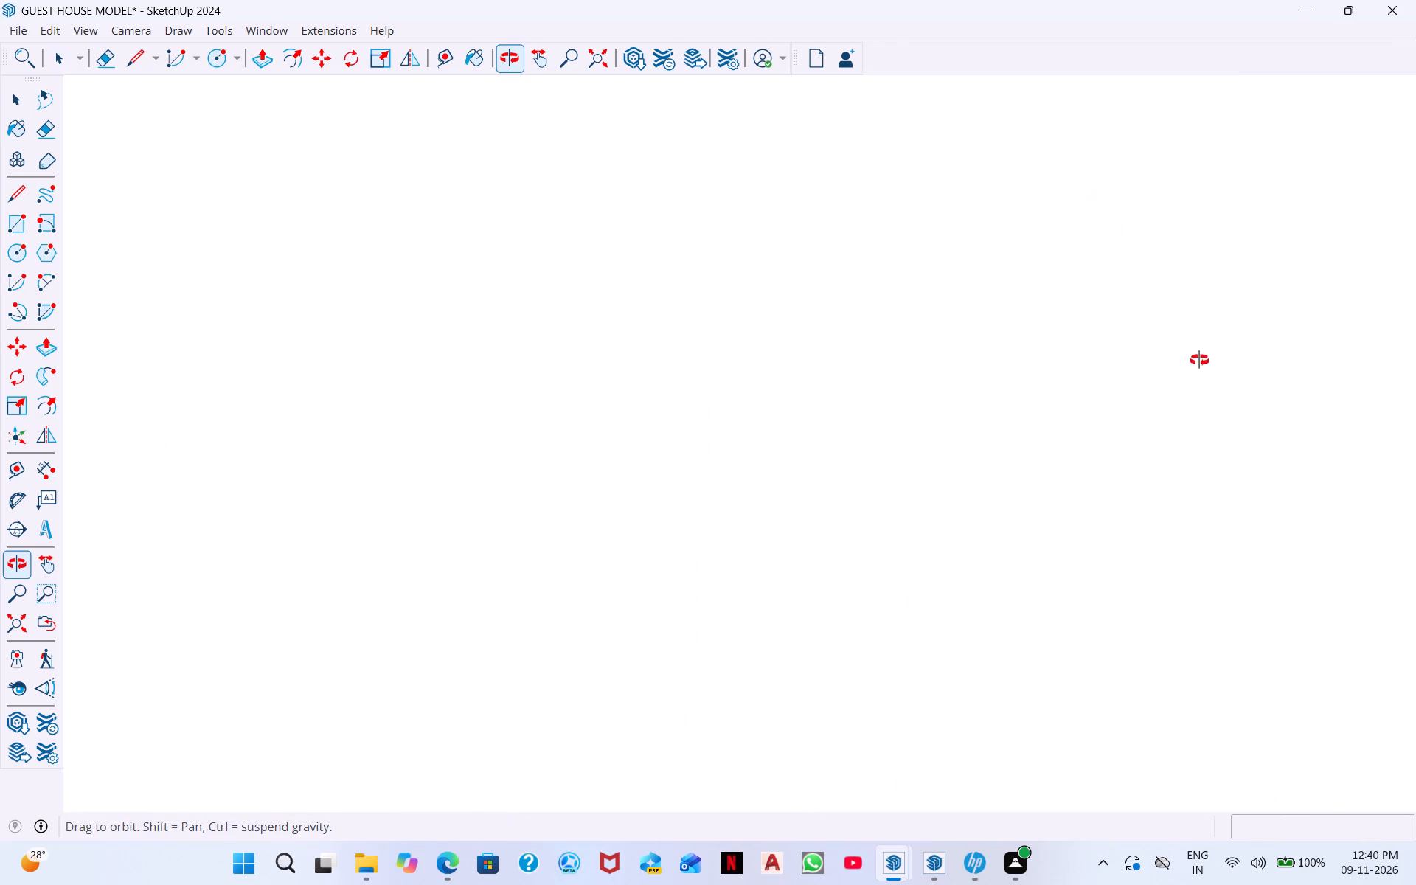
{"action": "middle_click_drag", "start_coordinate": [1199, 360], "coordinate": [982, 423]}
{"action": "scroll", "coordinate": [1166, 487], "scroll_direction": "up", "scroll_amount": 4}
{"action": "middle_click_drag", "start_coordinate": [1018, 555], "coordinate": [1114, 555]}
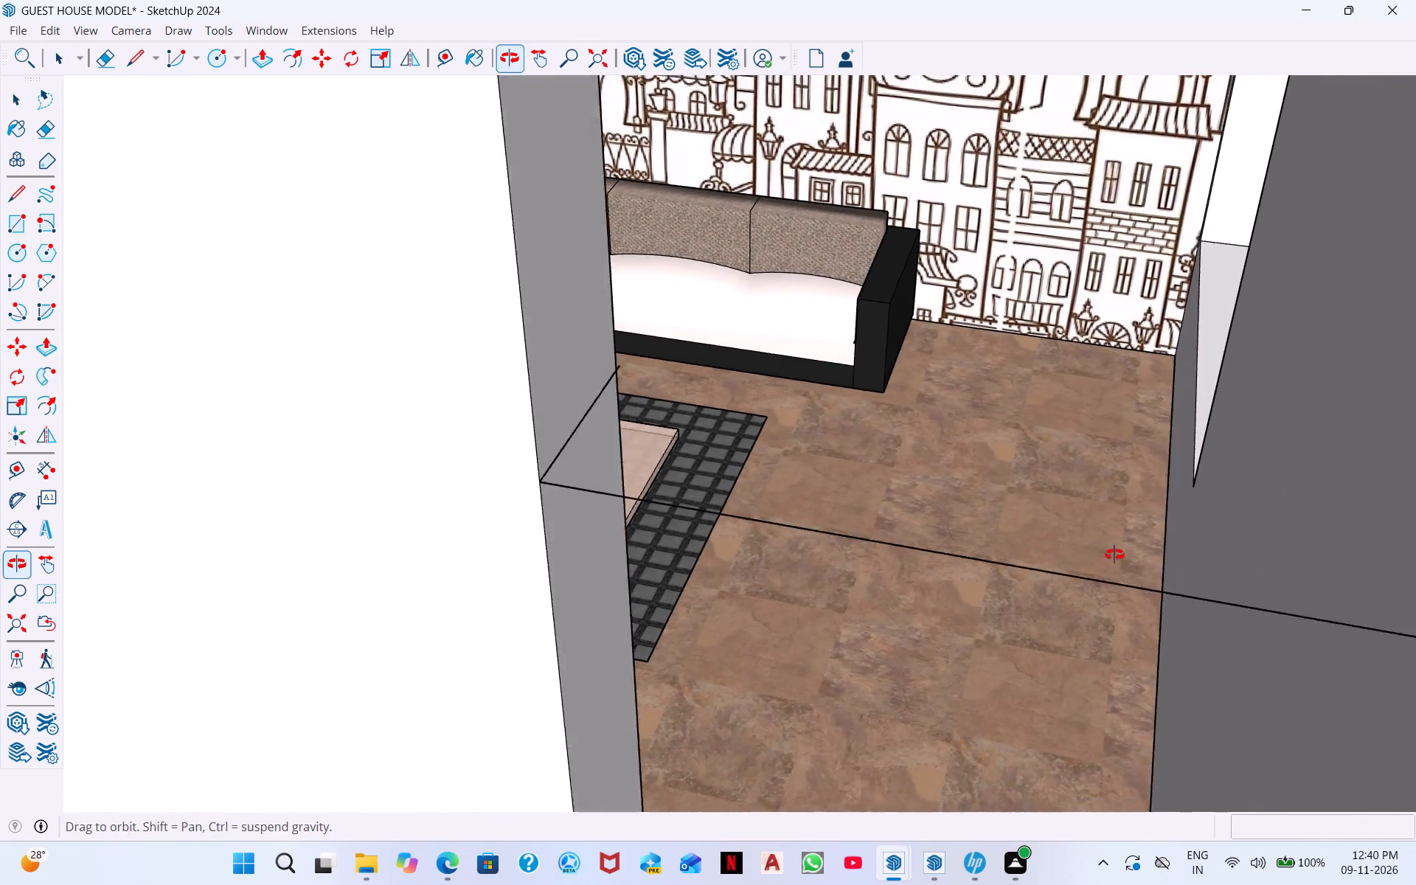
{"action": "middle_click_drag", "start_coordinate": [1114, 555], "coordinate": [1140, 555]}
{"action": "scroll", "coordinate": [1106, 530], "scroll_direction": "up", "scroll_amount": 1}
{"action": "scroll", "coordinate": [1010, 420], "scroll_direction": "down", "scroll_amount": 13}
{"action": "middle_click_drag", "start_coordinate": [1311, 455], "coordinate": [1311, 439]}
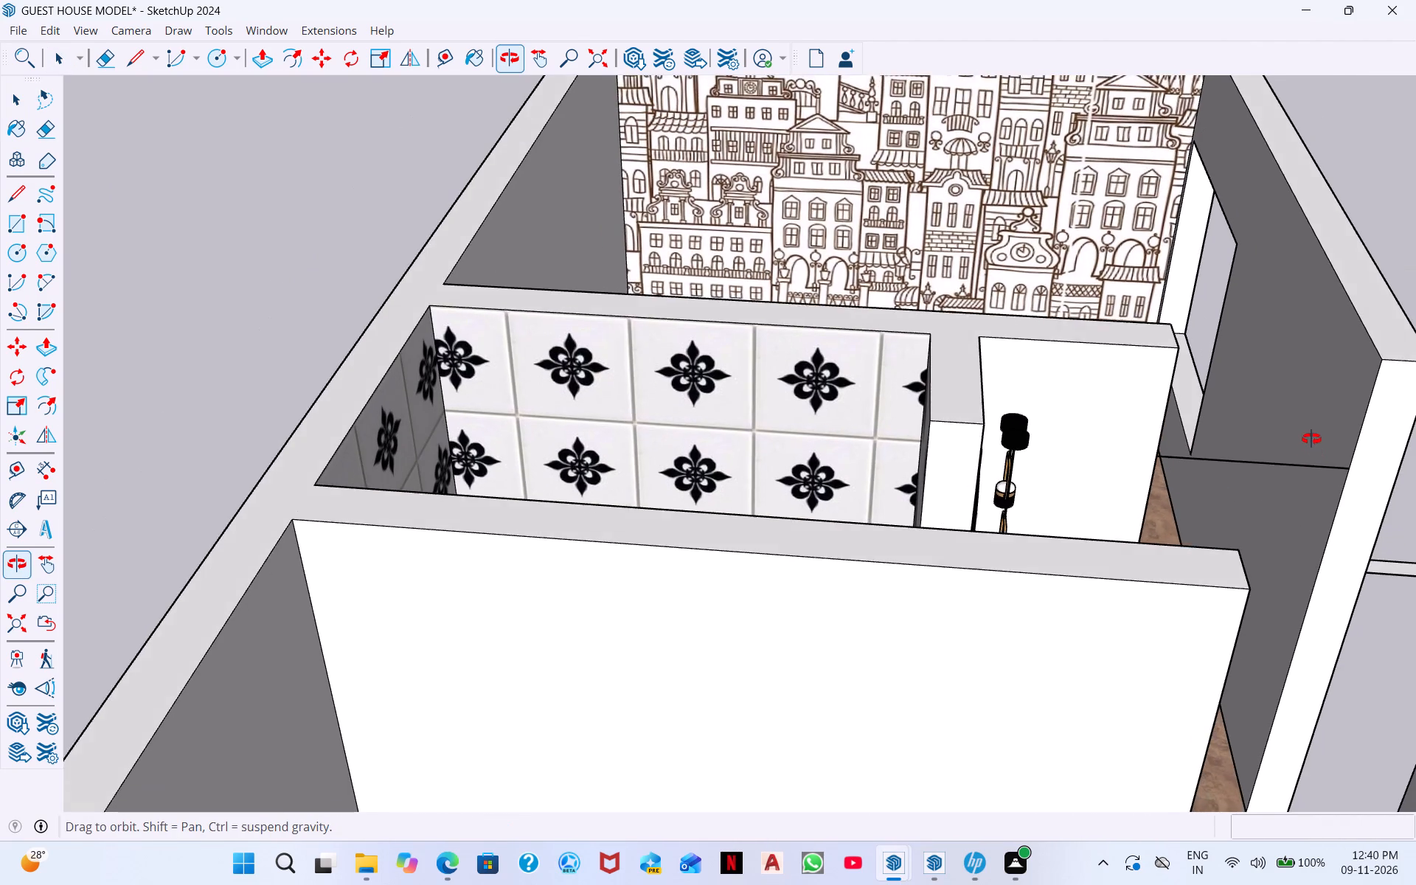
{"action": "middle_click_drag", "start_coordinate": [1311, 439], "coordinate": [1311, 437]}
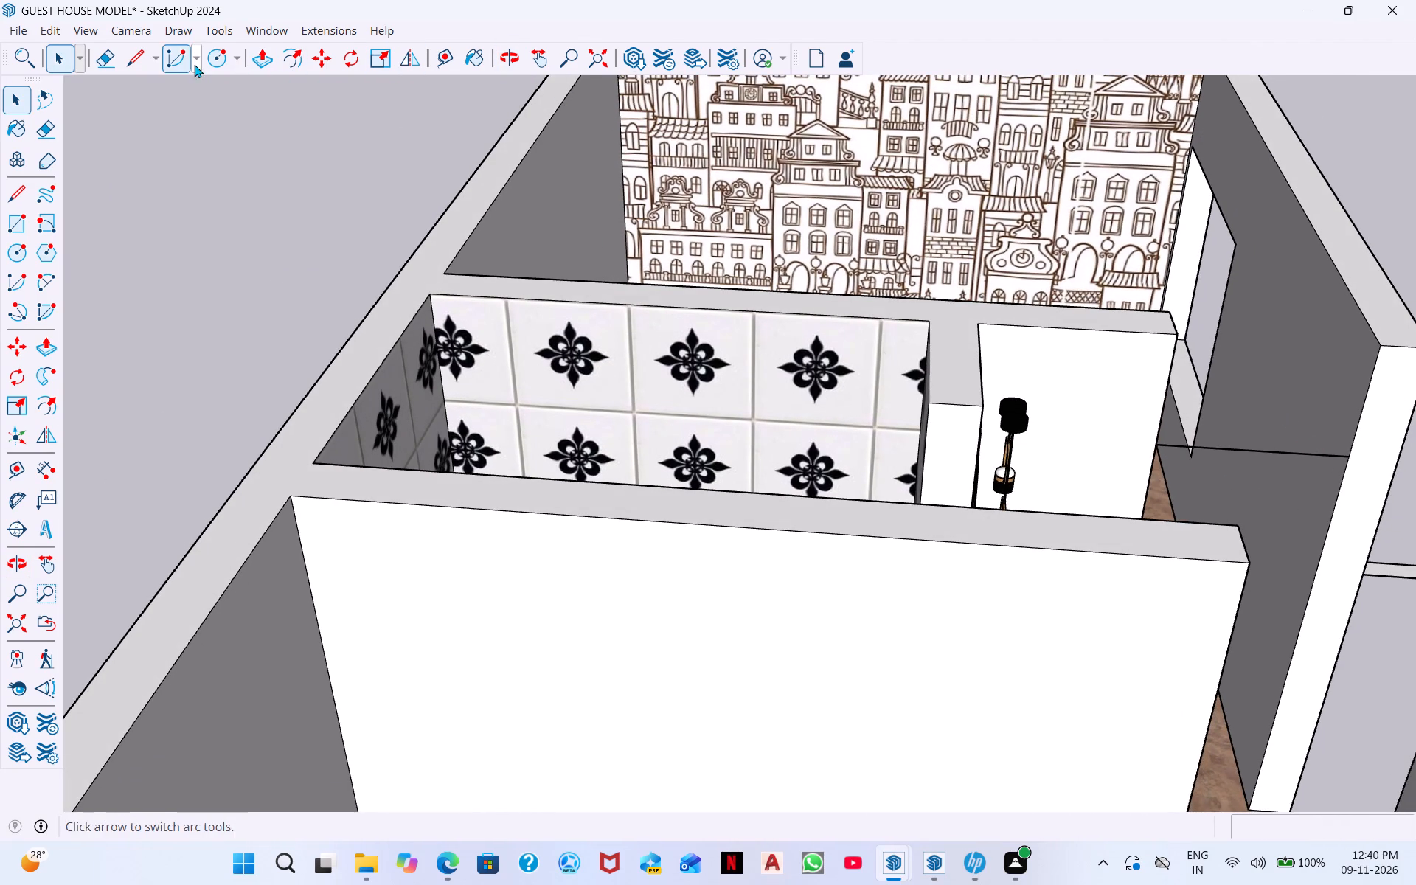
{"action": "left_click", "coordinate": [135, 60]}
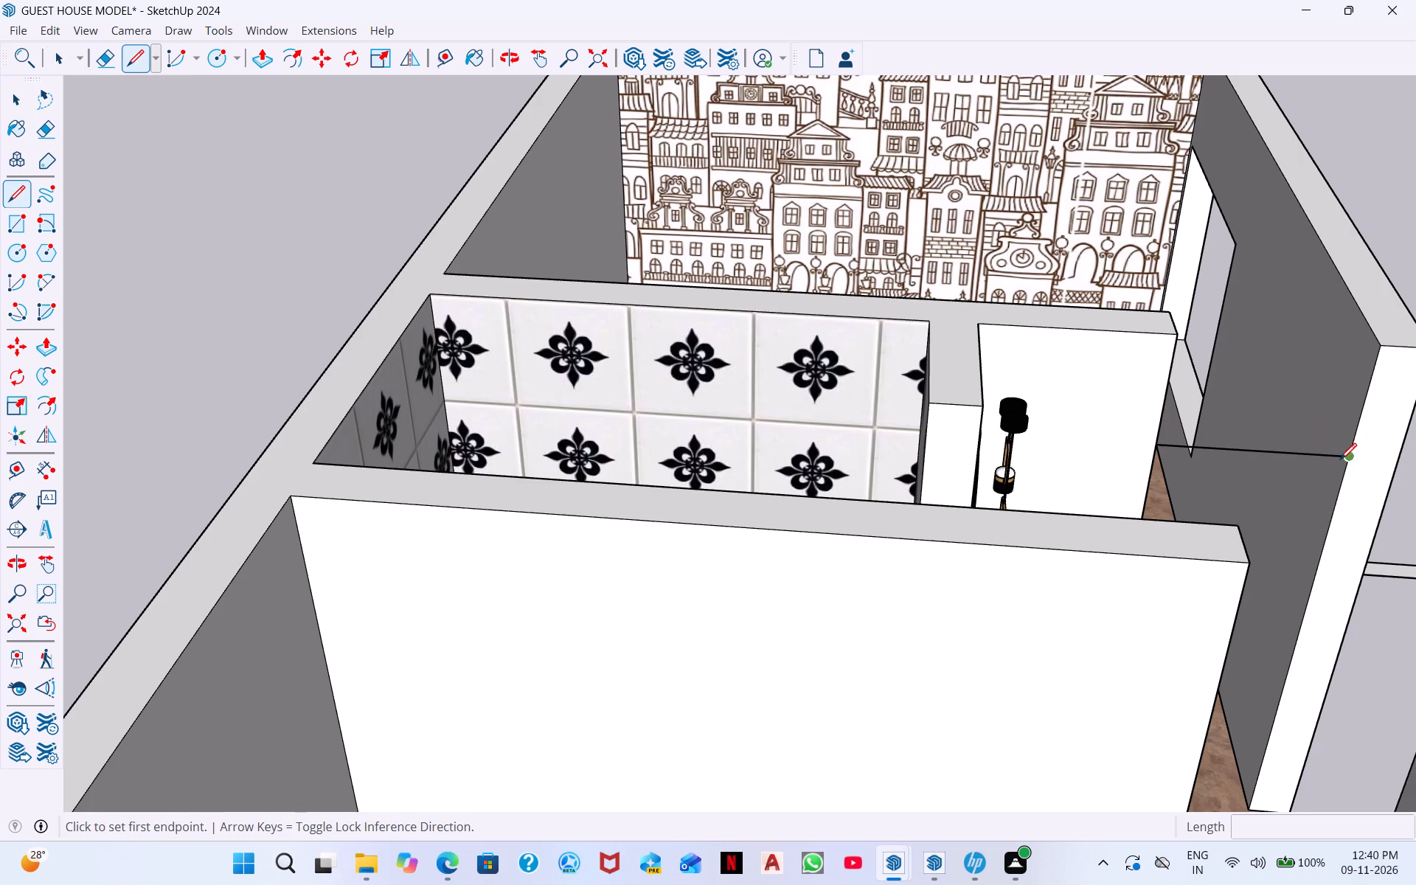
{"action": "left_click", "coordinate": [1345, 457]}
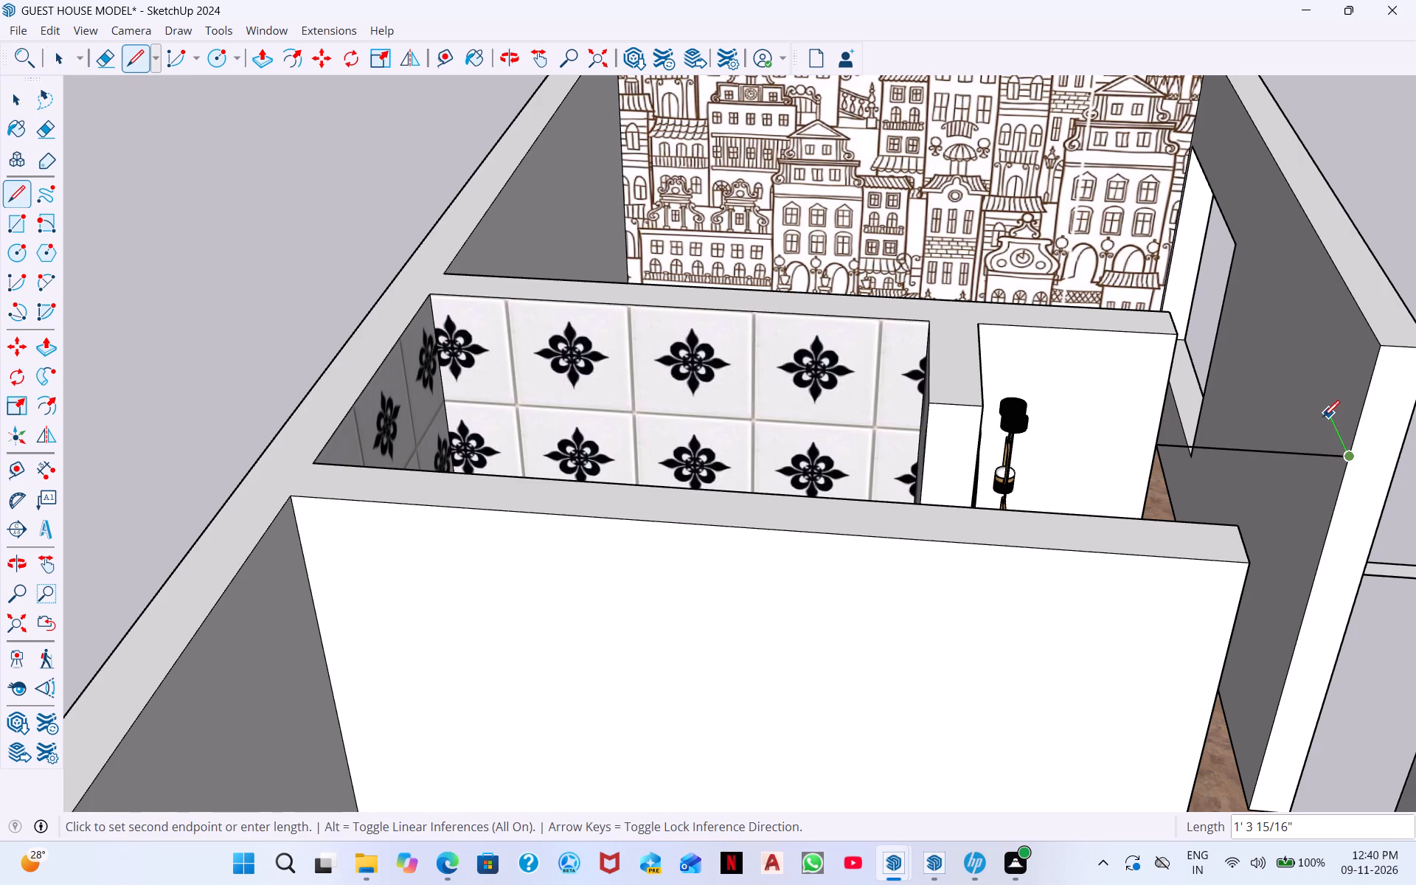
{"action": "type", "text": "9\""}
{"action": "key", "text": "Return"}
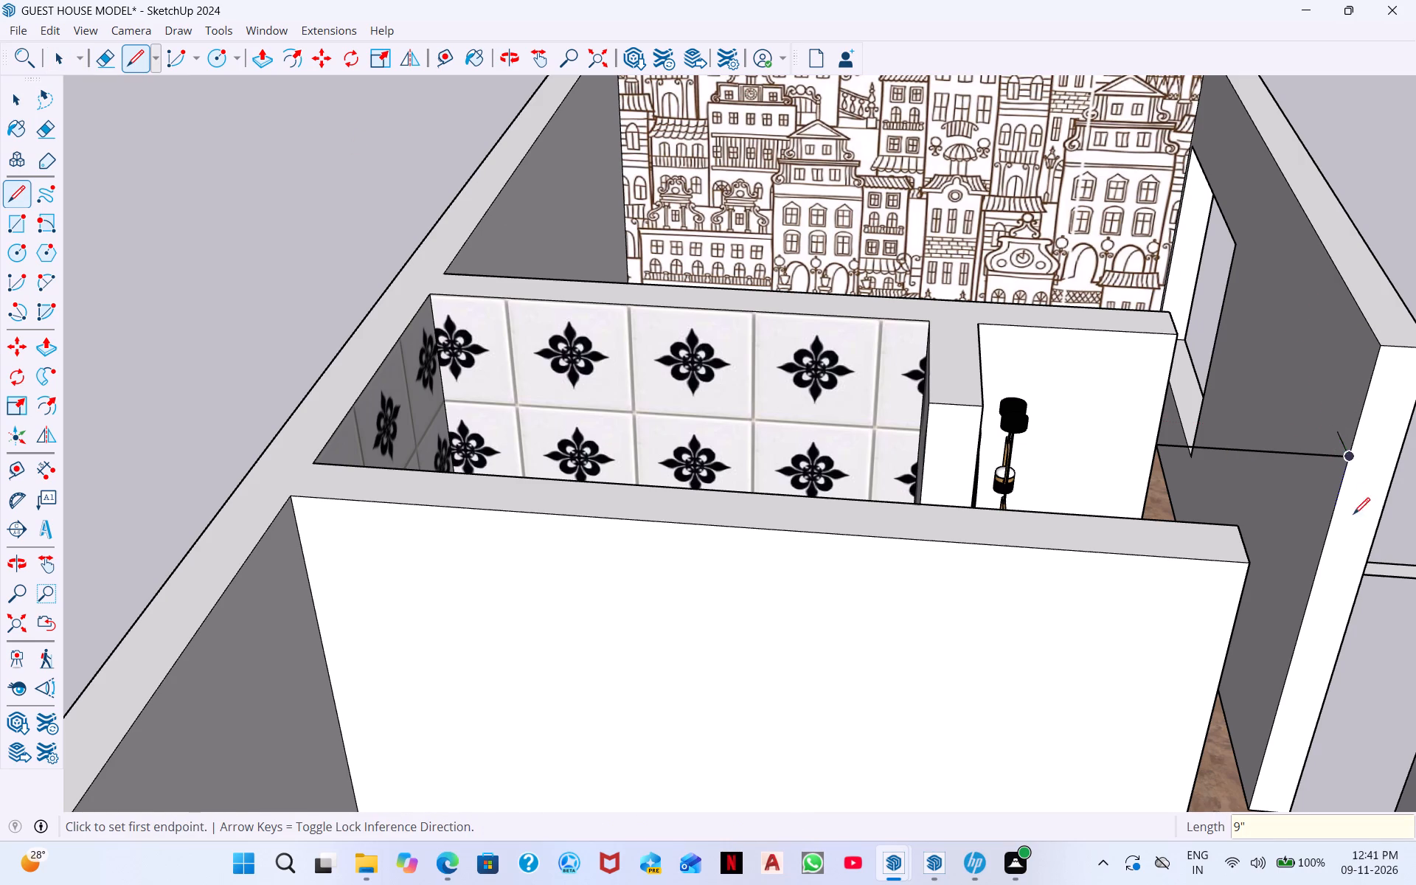
Draw a second line across the passage opening, from the 9" line's free end to the white partition's far corner edge, closing the header strip.
{"action": "scroll", "coordinate": [1367, 515], "scroll_direction": "up", "scroll_amount": 5}
{"action": "scroll", "coordinate": [1296, 370], "scroll_direction": "up", "scroll_amount": 5}
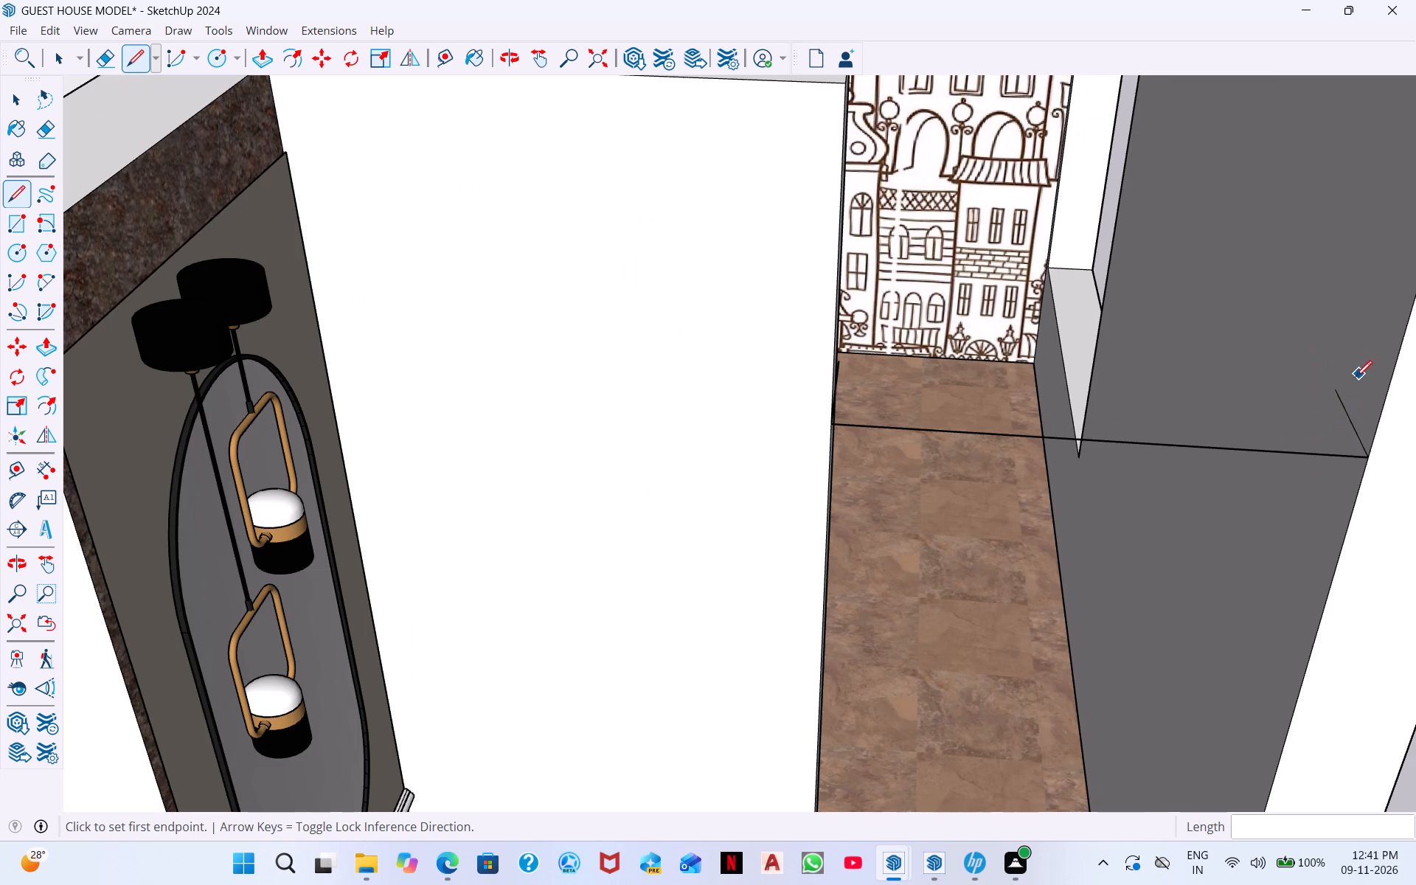
{"action": "left_click", "coordinate": [1335, 392]}
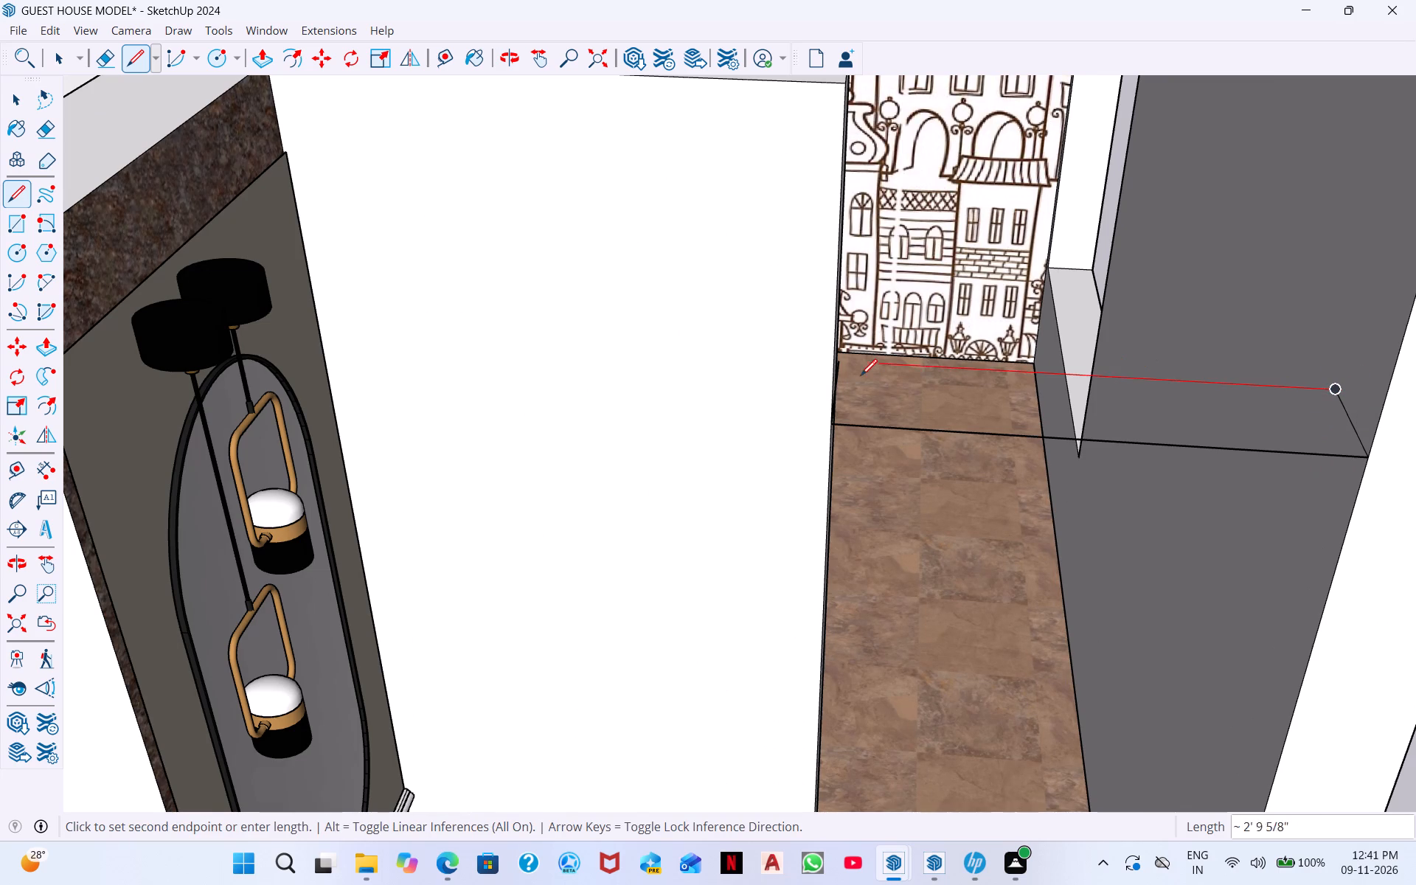
{"action": "scroll", "coordinate": [847, 359], "scroll_direction": "up", "scroll_amount": 6}
{"action": "scroll", "coordinate": [798, 392], "scroll_direction": "up", "scroll_amount": 1}
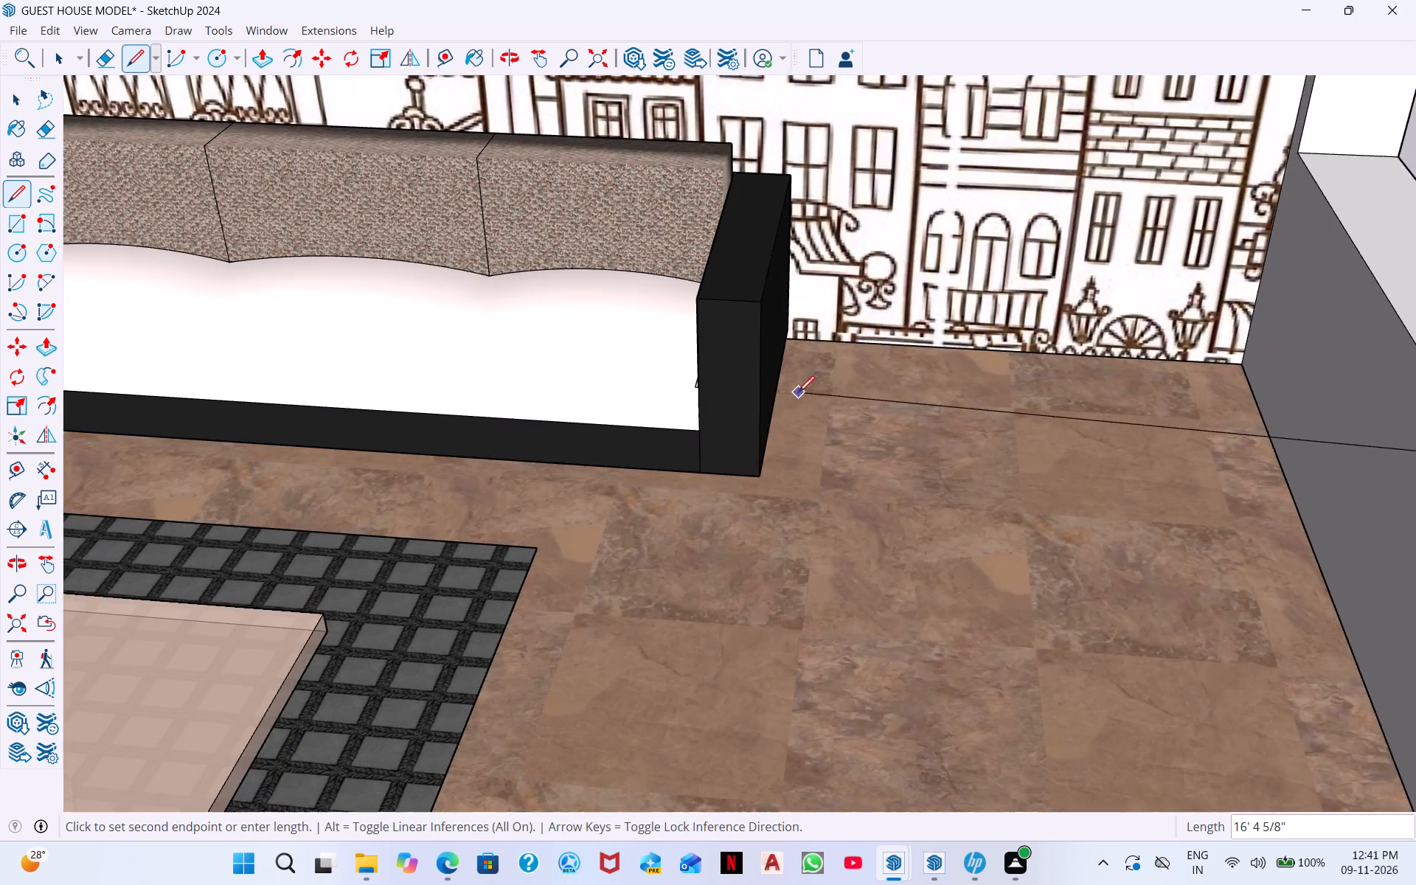
{"action": "scroll", "coordinate": [780, 398], "scroll_direction": "down", "scroll_amount": 10}
{"action": "scroll", "coordinate": [752, 433], "scroll_direction": "up", "scroll_amount": 6}
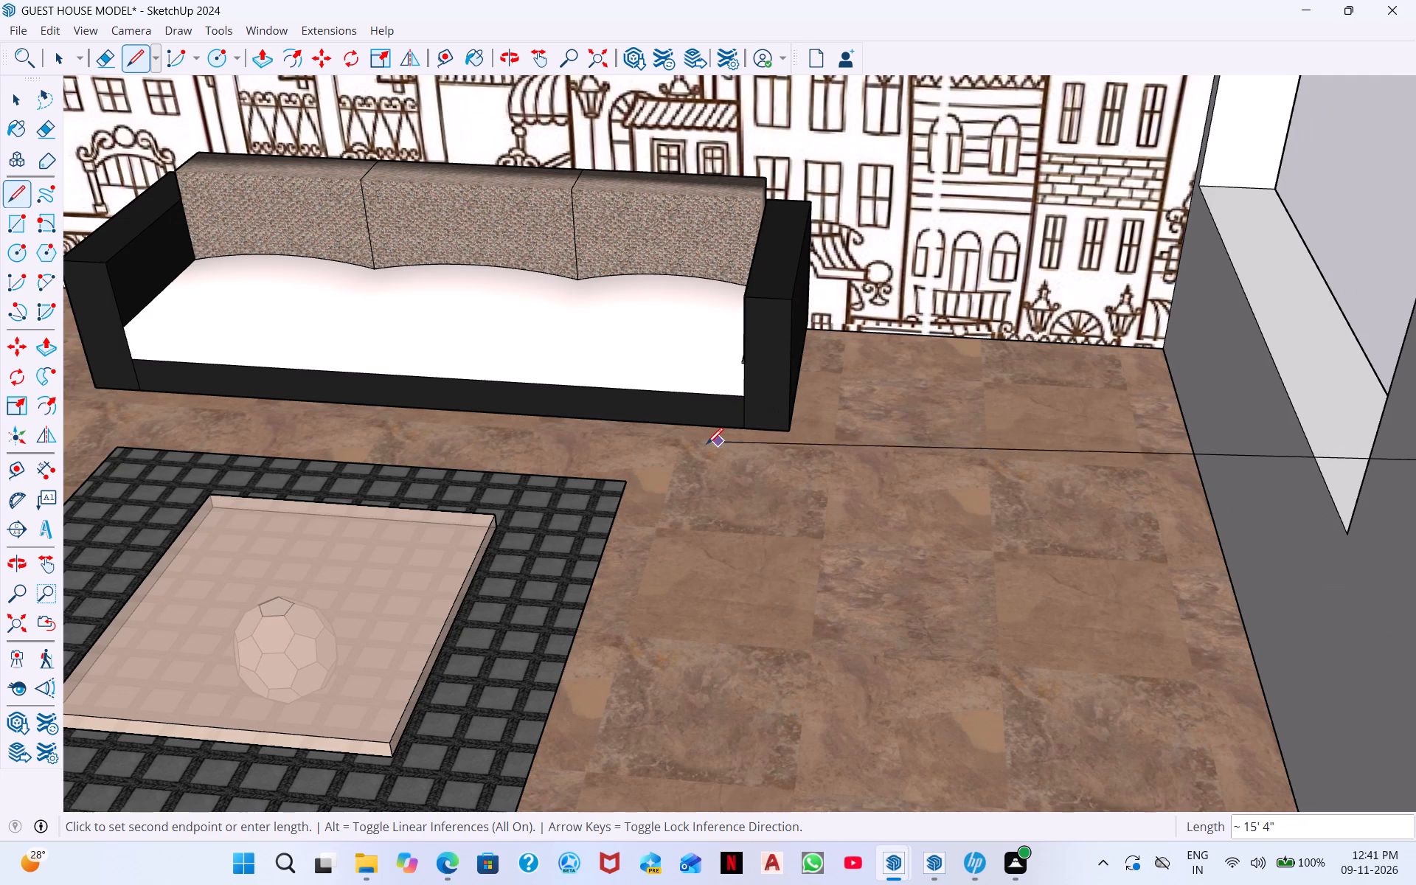
{"action": "scroll", "coordinate": [707, 444], "scroll_direction": "down", "scroll_amount": 5}
{"action": "middle_click_drag", "start_coordinate": [711, 443], "coordinate": [640, 439]}
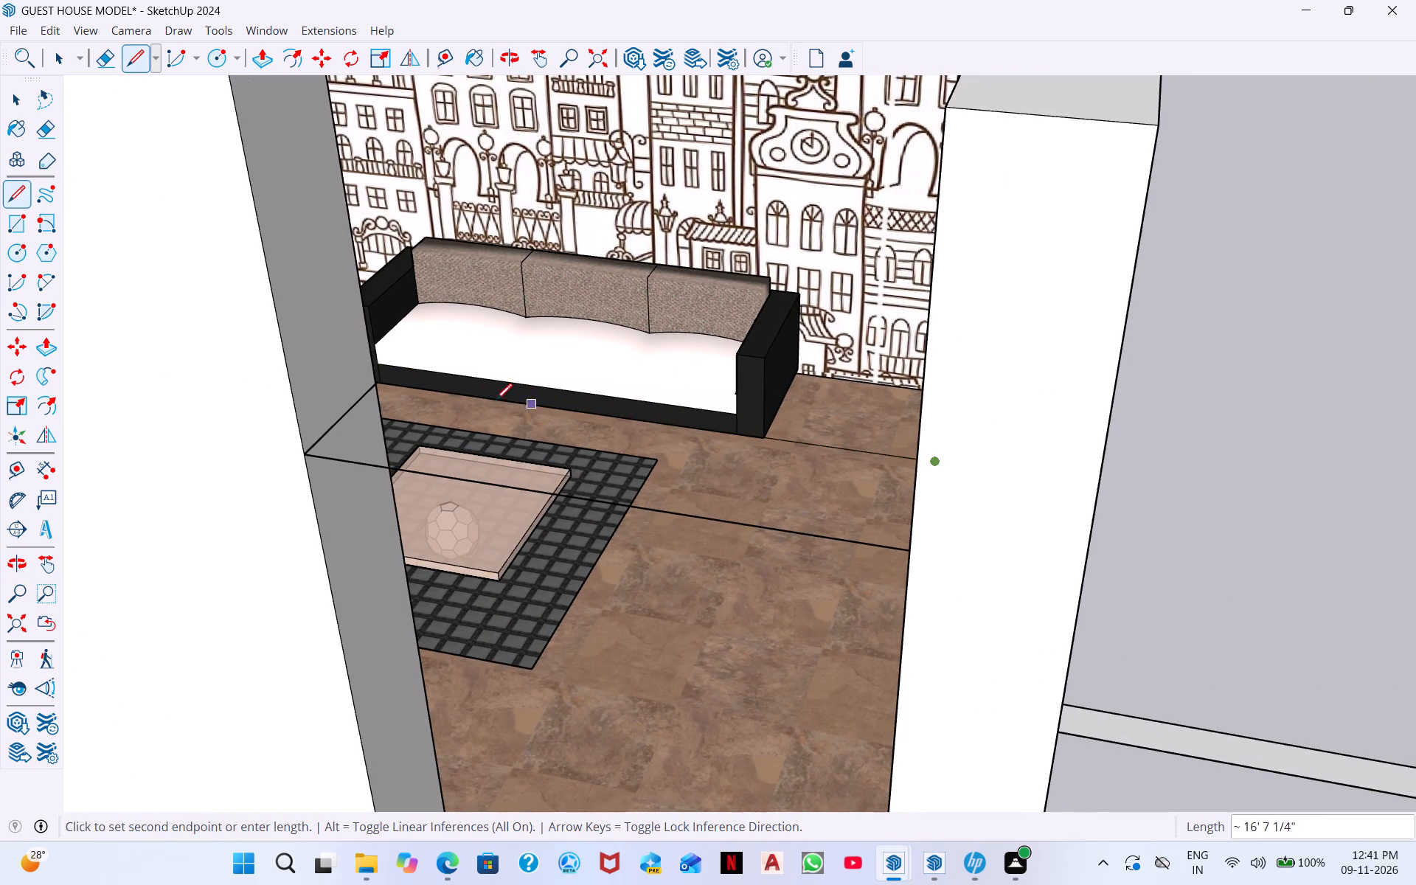
{"action": "left_click", "coordinate": [374, 387]}
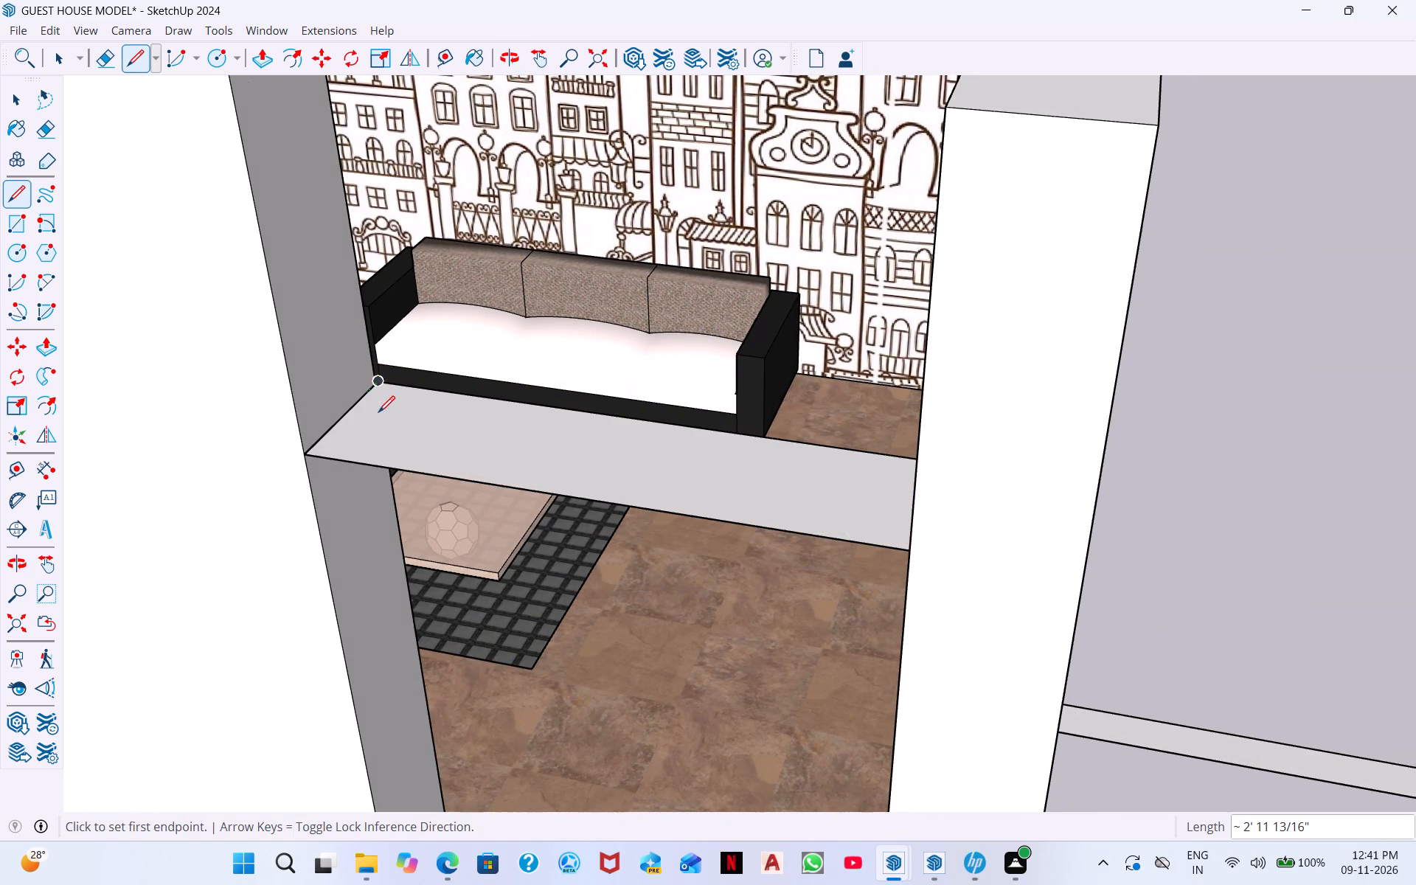
Examine the header strip across the passage opening, selecting its face and the partition's adjoining corner edge, and clear the selection.
{"action": "middle_click_drag", "start_coordinate": [401, 440], "coordinate": [552, 448]}
{"action": "scroll", "coordinate": [584, 448], "scroll_direction": "down", "scroll_amount": 7}
{"action": "scroll", "coordinate": [802, 464], "scroll_direction": "down", "scroll_amount": 1}
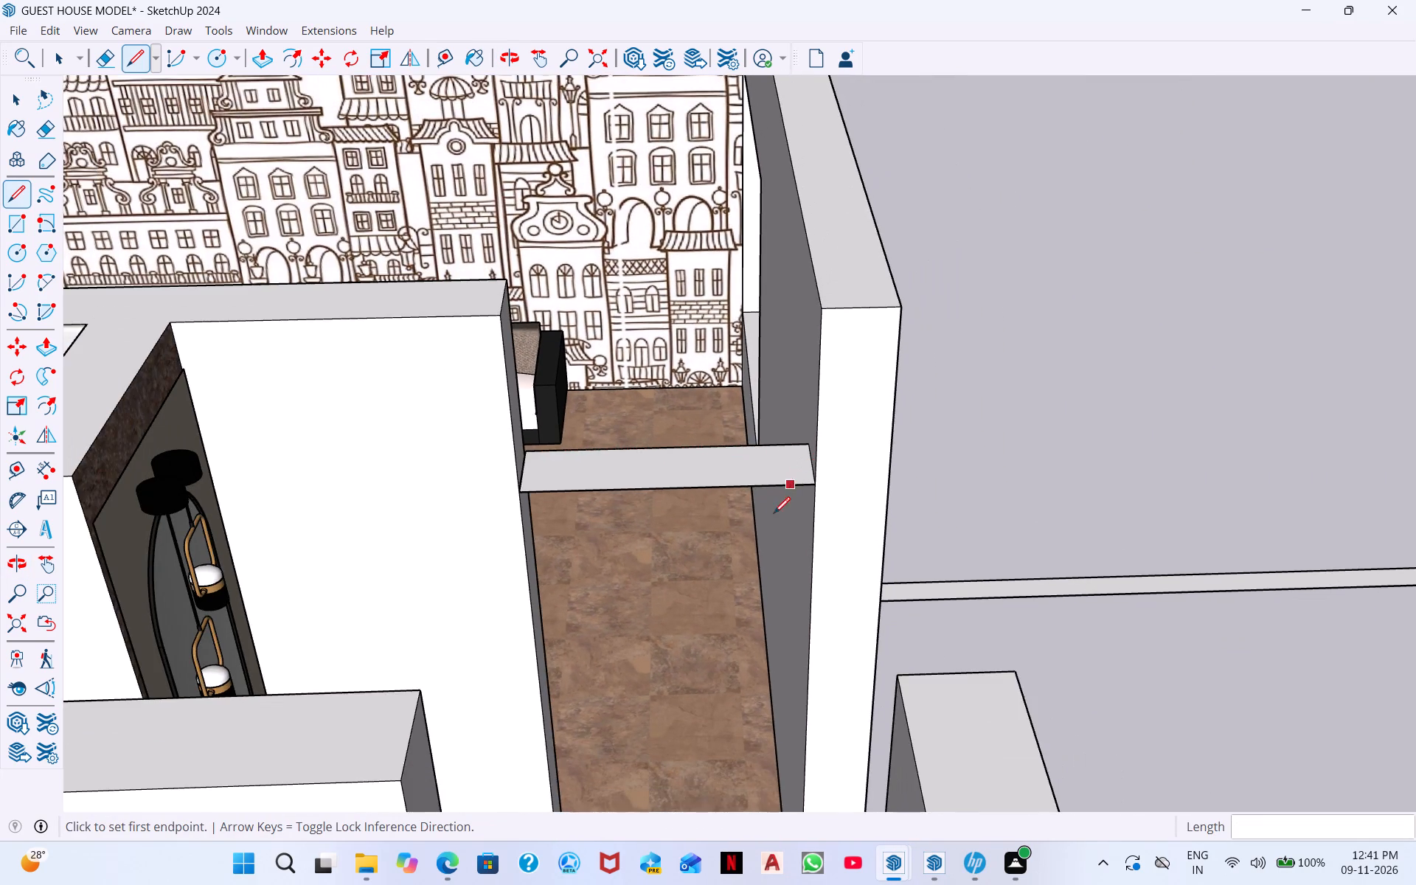
{"action": "middle_click_drag", "start_coordinate": [761, 532], "coordinate": [645, 529]}
{"action": "scroll", "coordinate": [535, 459], "scroll_direction": "down", "scroll_amount": 4}
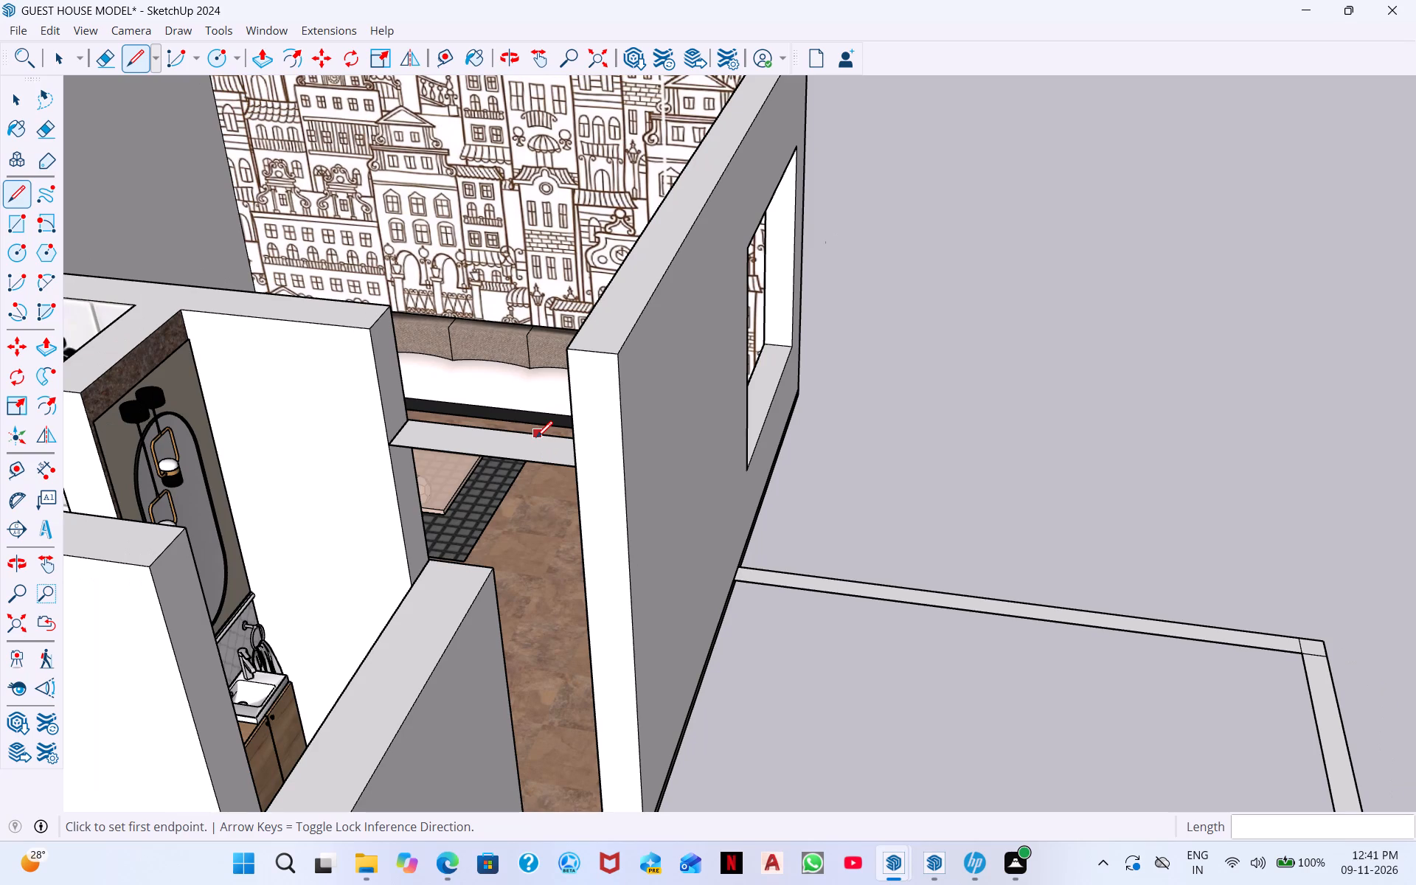
{"action": "key", "text": "space"}
{"action": "middle_click_drag", "start_coordinate": [516, 474], "coordinate": [666, 465]}
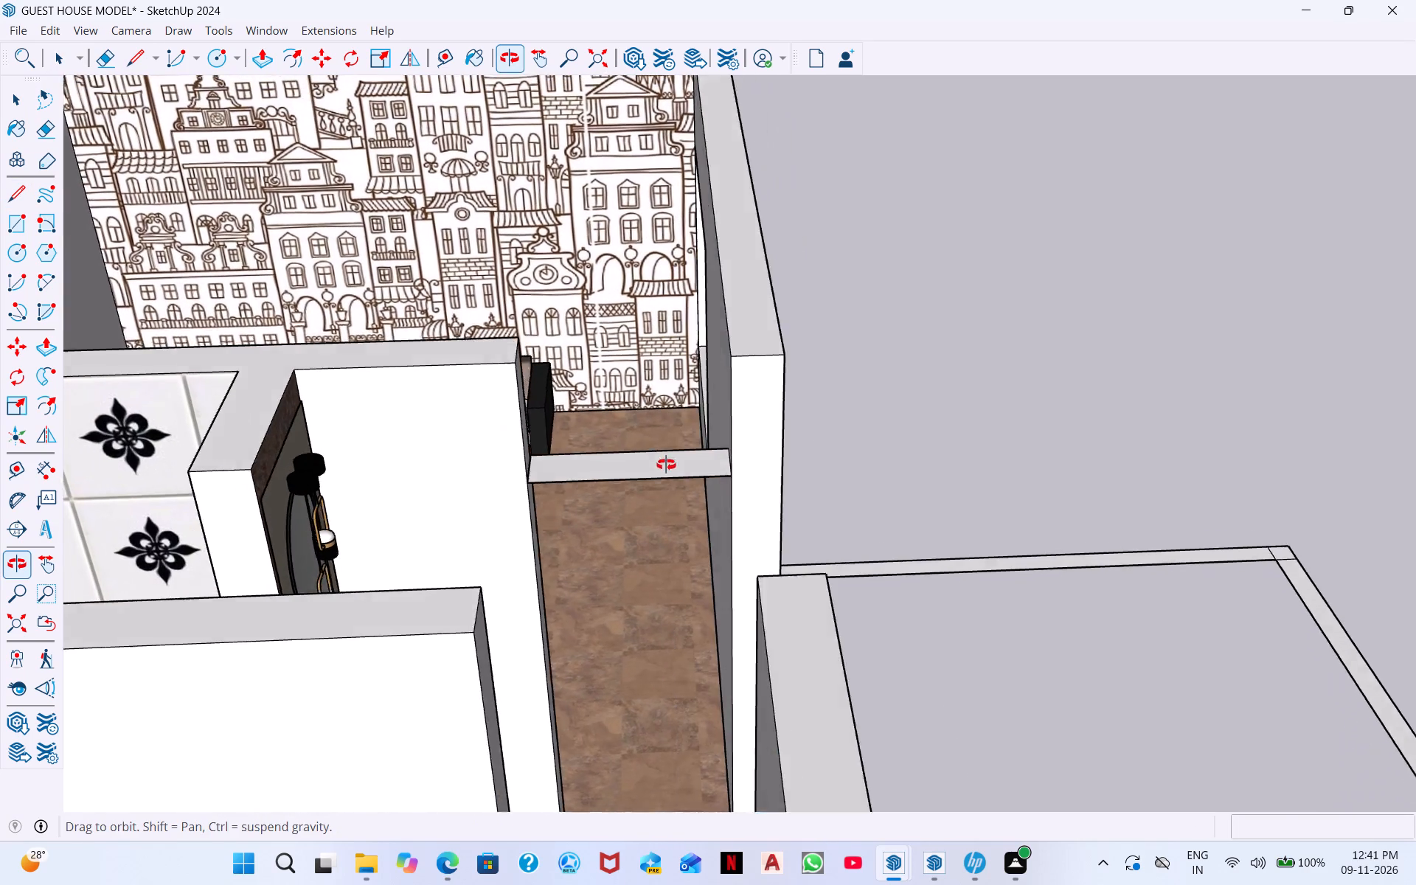
{"action": "middle_click_drag", "start_coordinate": [666, 465], "coordinate": [665, 465]}
{"action": "left_click", "coordinate": [726, 457]}
{"action": "scroll", "coordinate": [569, 464], "scroll_direction": "up", "scroll_amount": 7}
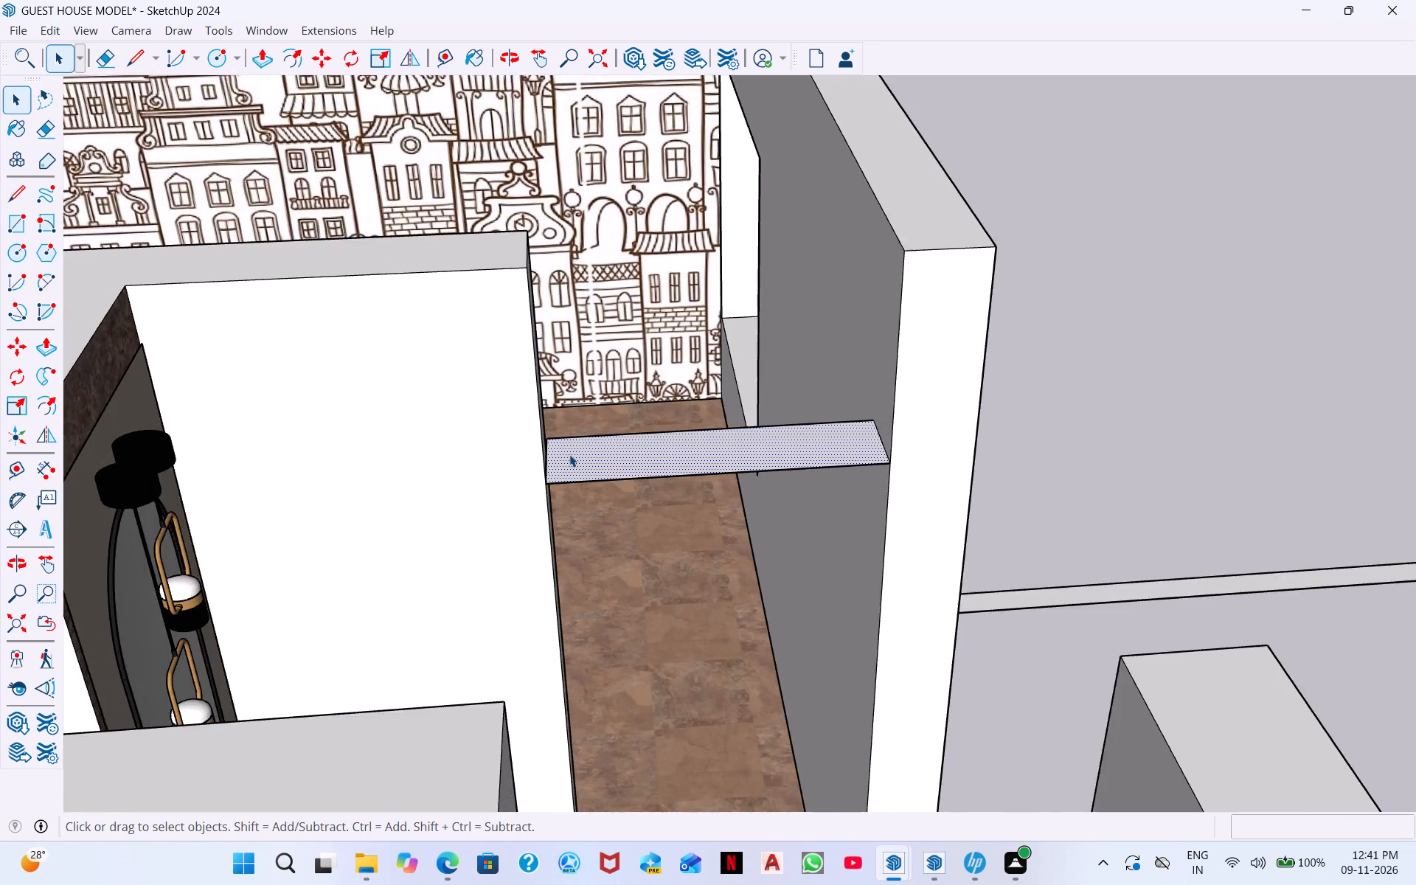
{"action": "scroll", "coordinate": [569, 454], "scroll_direction": "up", "scroll_amount": 4}
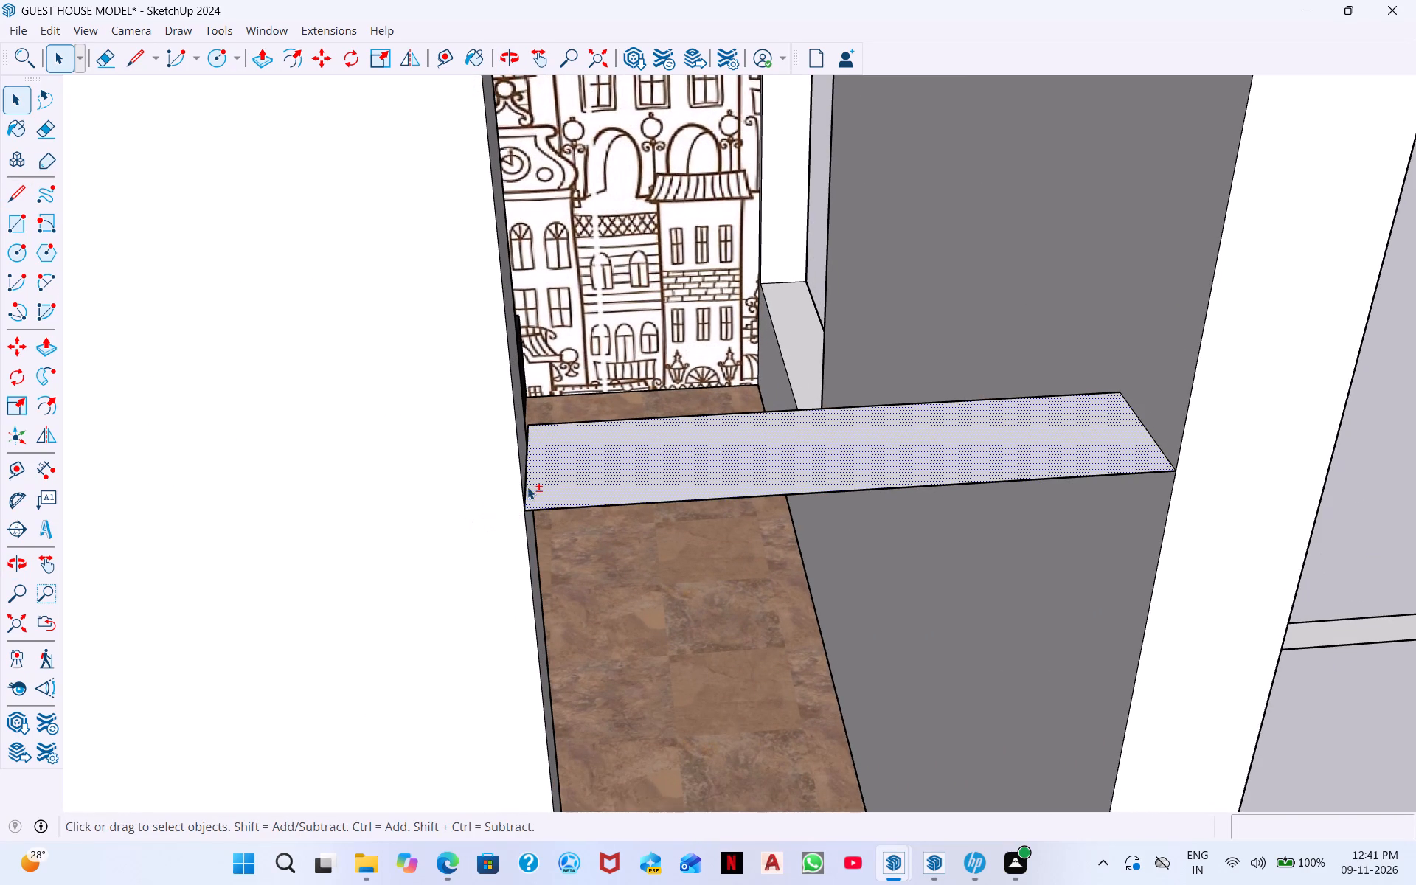
{"action": "left_click", "coordinate": [522, 490], "text": "shift"}
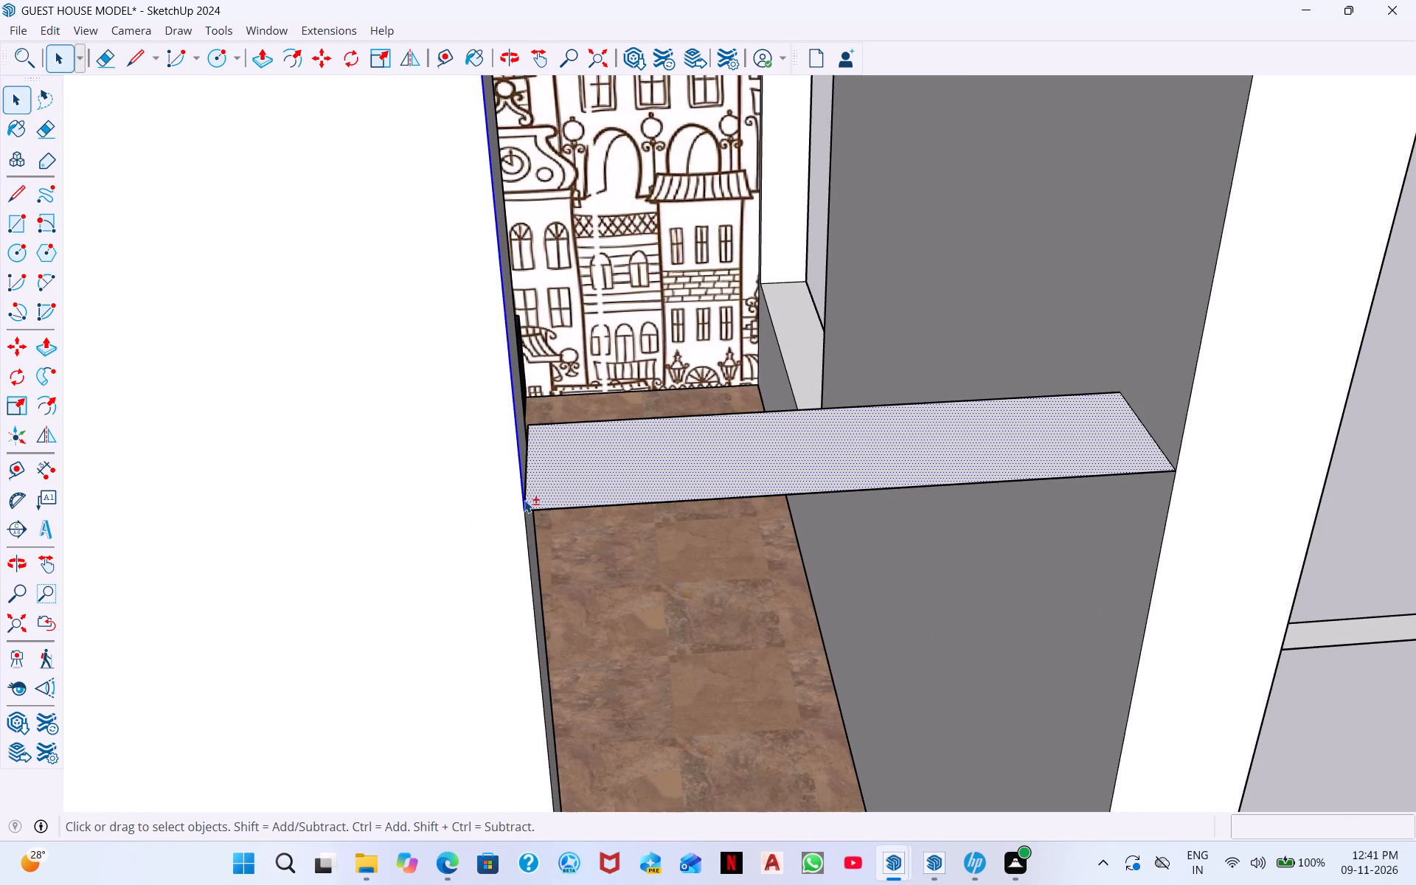
{"action": "left_click", "coordinate": [524, 497], "text": "shift"}
{"action": "left_click", "coordinate": [563, 504], "text": "shift"}
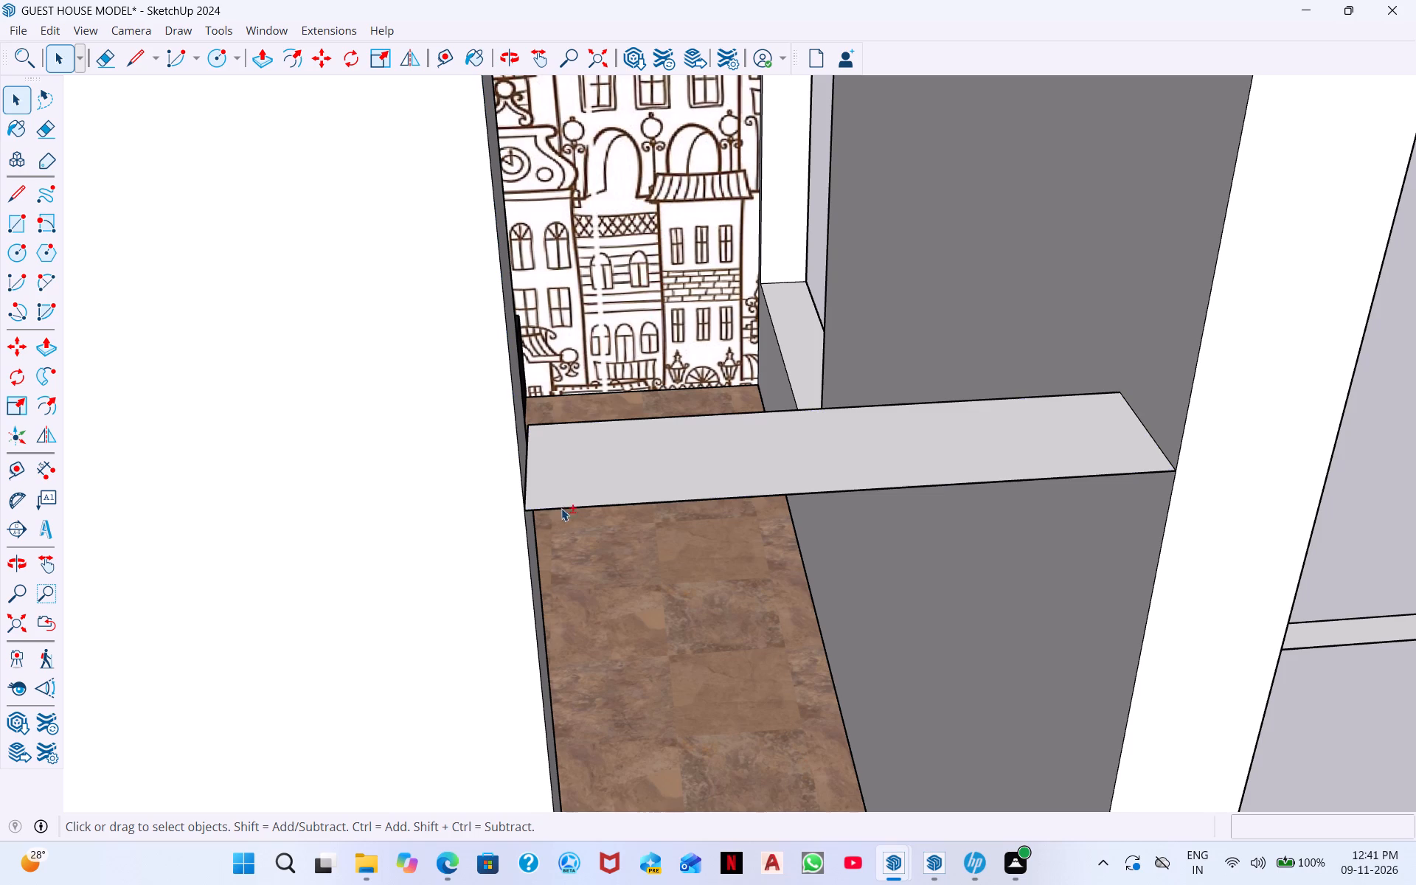
Examine the header strip where it meets the white partition's end, selecting the partition's corner edge above it.
{"action": "left_click", "coordinate": [524, 495], "text": "shift"}
{"action": "middle_click_drag", "start_coordinate": [532, 490], "coordinate": [414, 526], "text": "shift"}
{"action": "scroll", "coordinate": [428, 515], "scroll_direction": "up", "scroll_amount": 6, "text": "shift"}
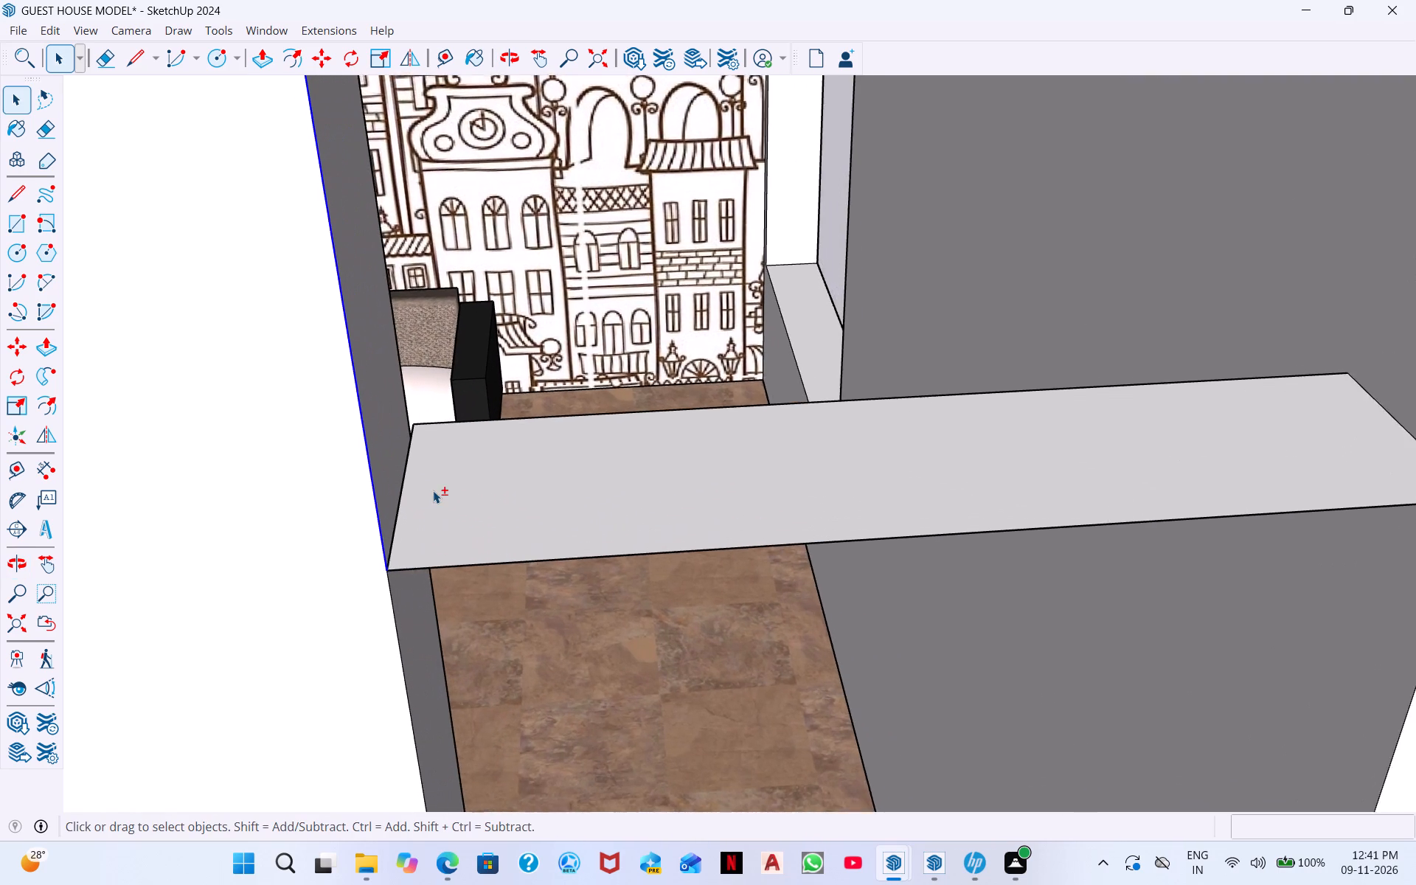
{"action": "scroll", "coordinate": [433, 490], "scroll_direction": "up", "scroll_amount": 5, "text": "shift"}
{"action": "middle_click_drag", "start_coordinate": [406, 480], "coordinate": [398, 612], "text": "shift"}
{"action": "middle_click_drag", "start_coordinate": [428, 572], "coordinate": [425, 591], "text": "shift"}
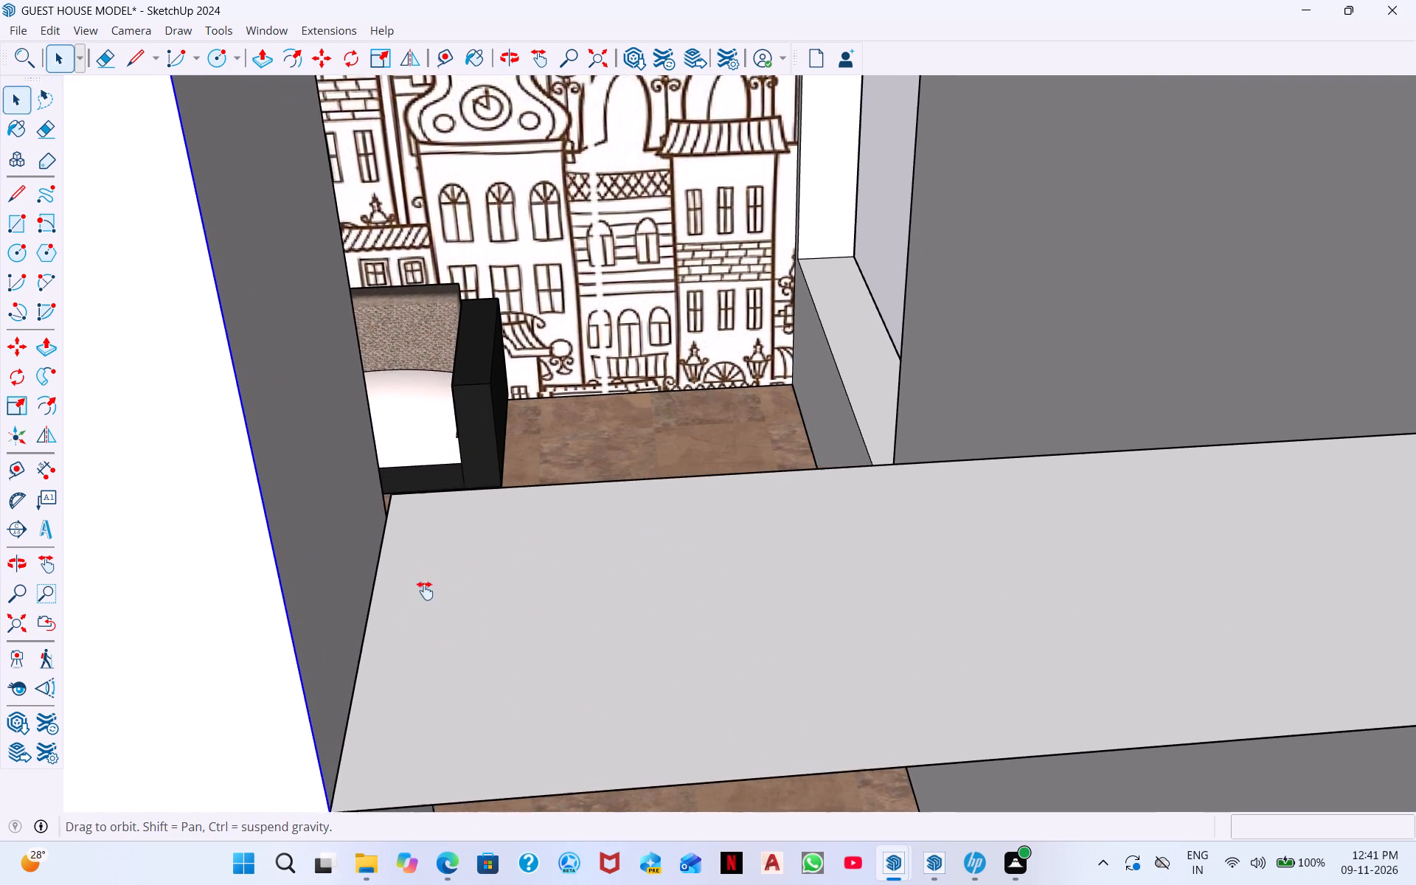
{"action": "middle_click_drag", "start_coordinate": [425, 591], "coordinate": [622, 628], "text": "shift"}
{"action": "scroll", "coordinate": [649, 595], "scroll_direction": "down", "scroll_amount": 1, "text": "shift"}
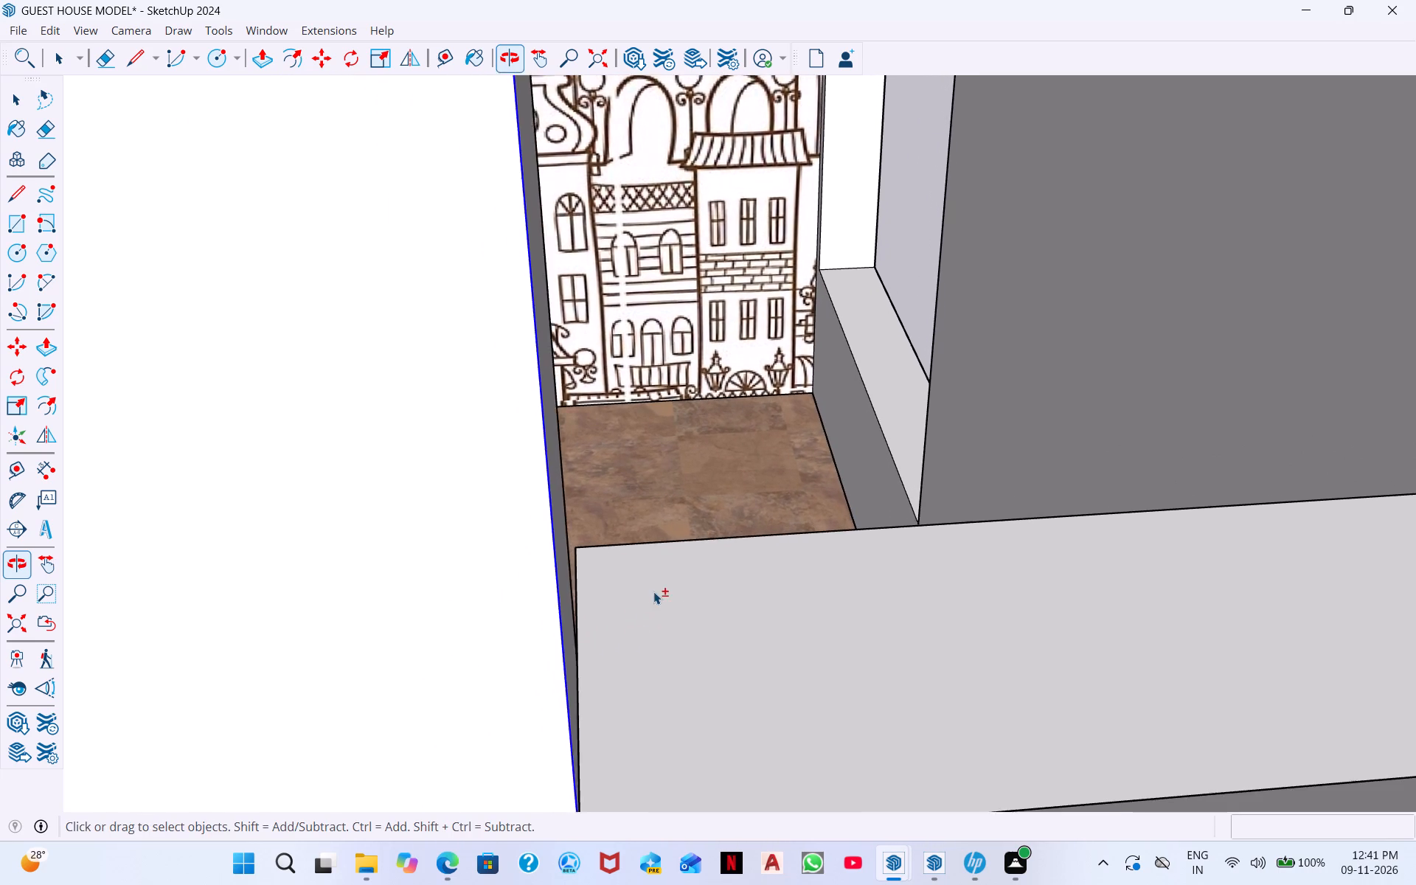
{"action": "scroll", "coordinate": [653, 591], "scroll_direction": "down", "scroll_amount": 2, "text": "shift"}
{"action": "middle_click_drag", "start_coordinate": [777, 600], "coordinate": [519, 653]}
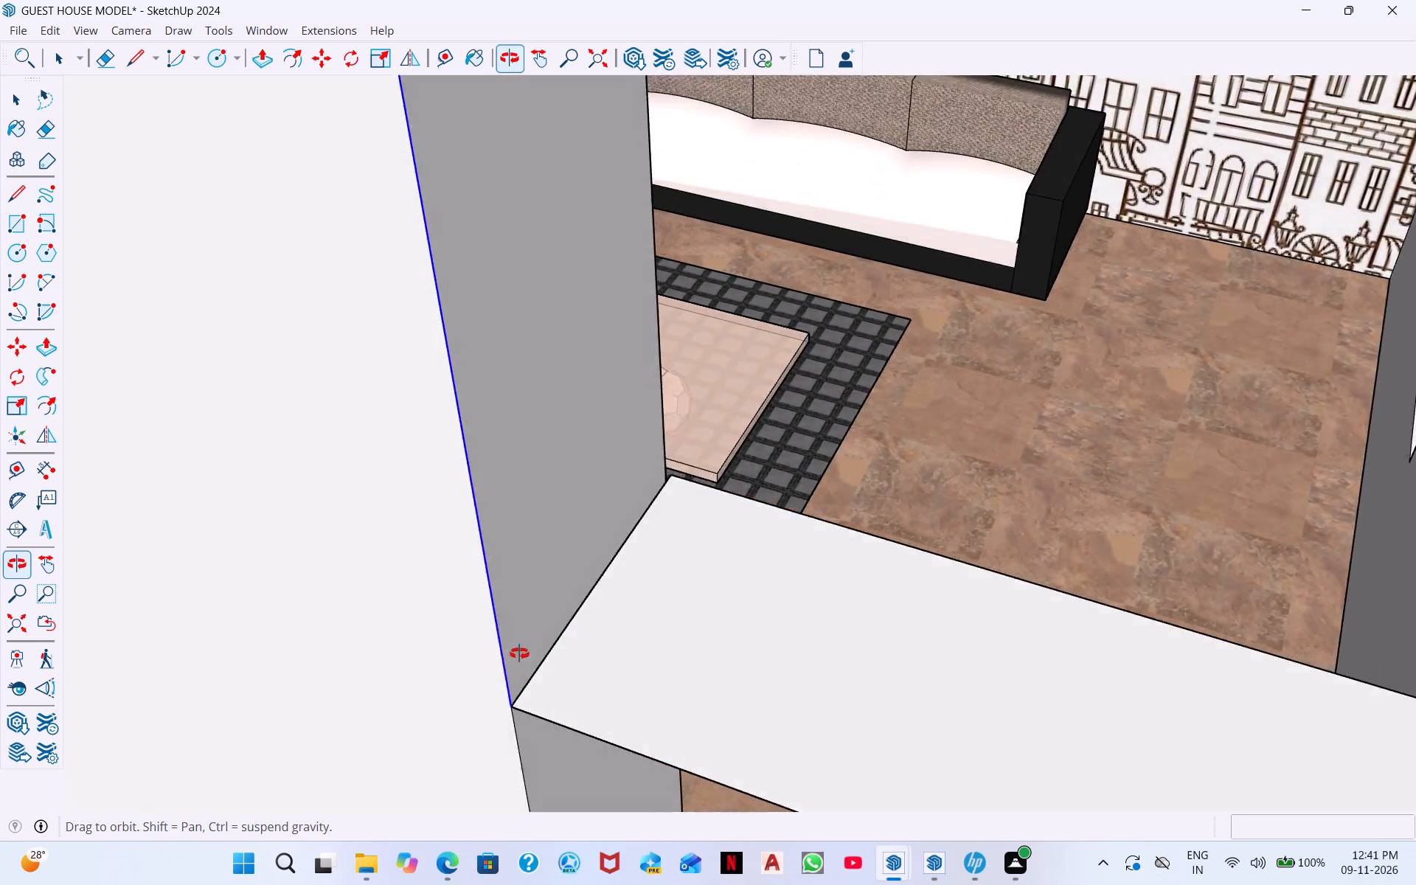
{"action": "middle_click_drag", "start_coordinate": [519, 653], "coordinate": [482, 549]}
{"action": "scroll", "coordinate": [697, 631], "scroll_direction": "down", "scroll_amount": 1}
{"action": "scroll", "coordinate": [697, 622], "scroll_direction": "up", "scroll_amount": 10}
{"action": "scroll", "coordinate": [728, 552], "scroll_direction": "up", "scroll_amount": 5}
{"action": "scroll", "coordinate": [729, 546], "scroll_direction": "down", "scroll_amount": 3}
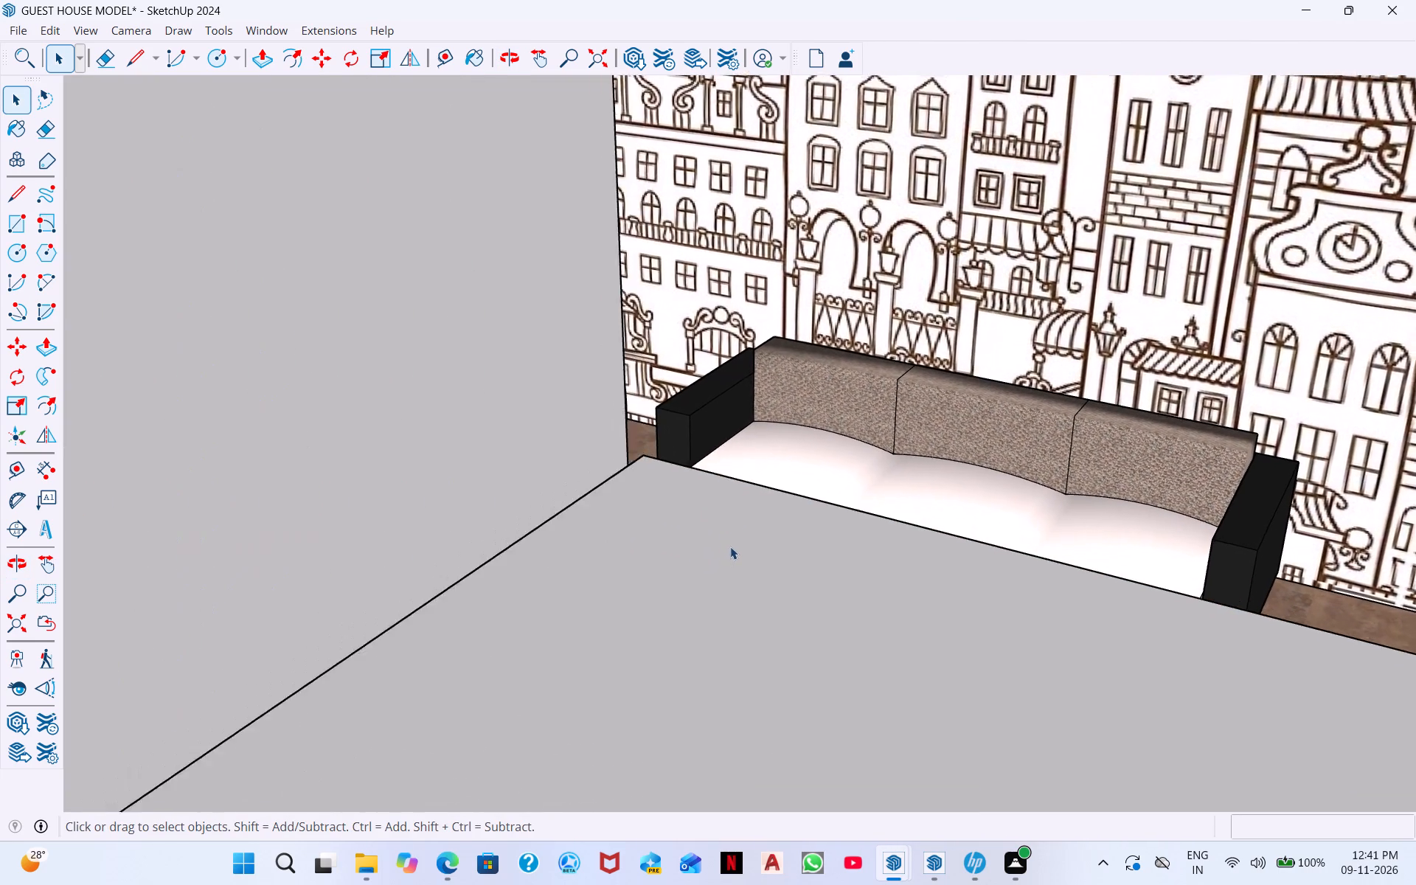
{"action": "scroll", "coordinate": [730, 546], "scroll_direction": "down", "scroll_amount": 14}
Undo the second crossing line, the 9" line on the outer wall and the line across the partition's end face.
{"action": "key", "text": "ctrl+z"}
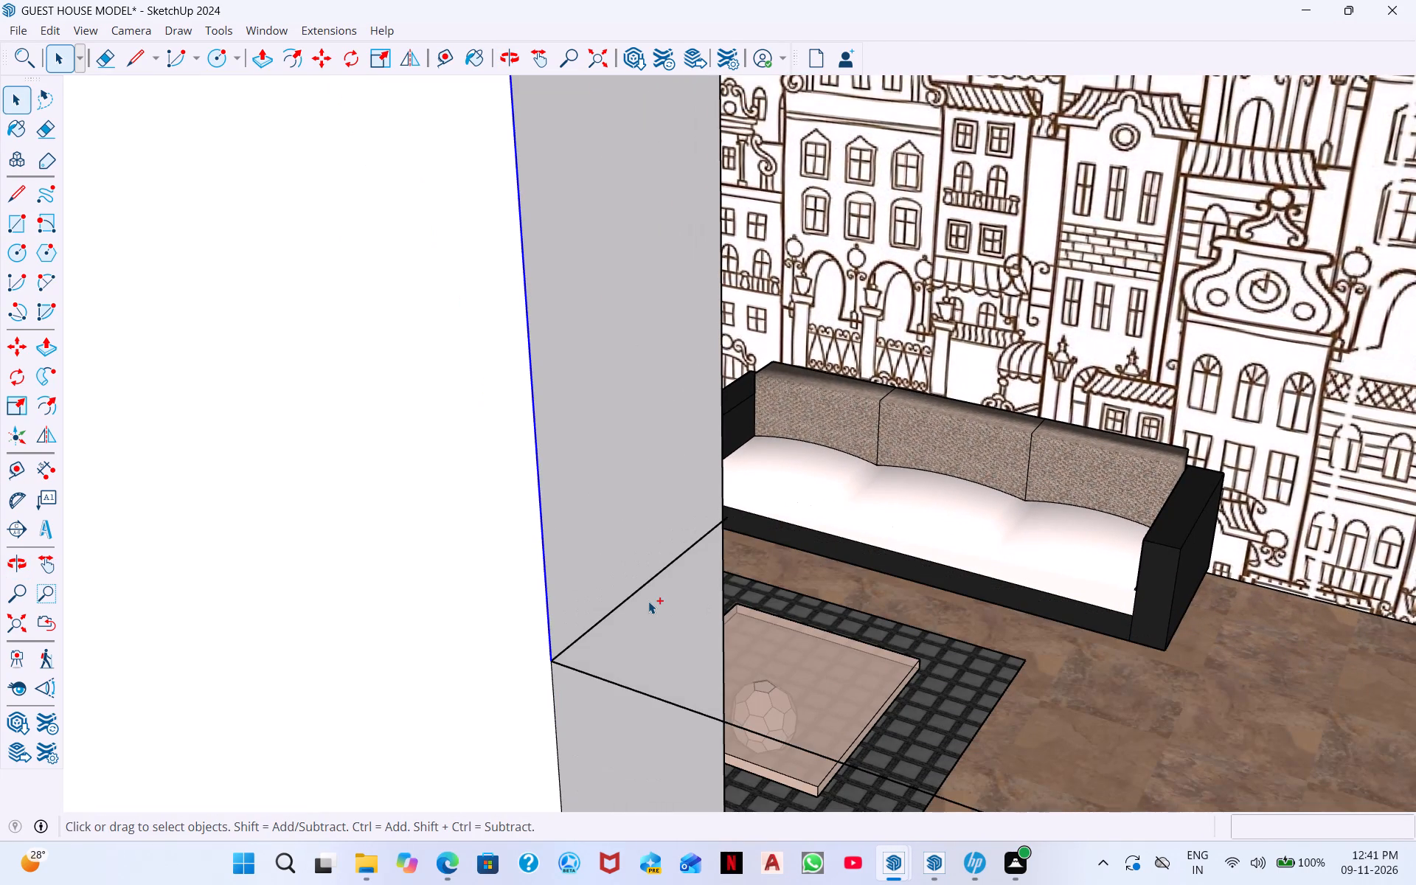
{"action": "key", "text": "ctrl+z"}
{"action": "scroll", "coordinate": [741, 550], "scroll_direction": "down", "scroll_amount": 6}
{"action": "middle_click_drag", "start_coordinate": [742, 551], "coordinate": [758, 555]}
{"action": "middle_click_drag", "start_coordinate": [892, 560], "coordinate": [979, 603]}
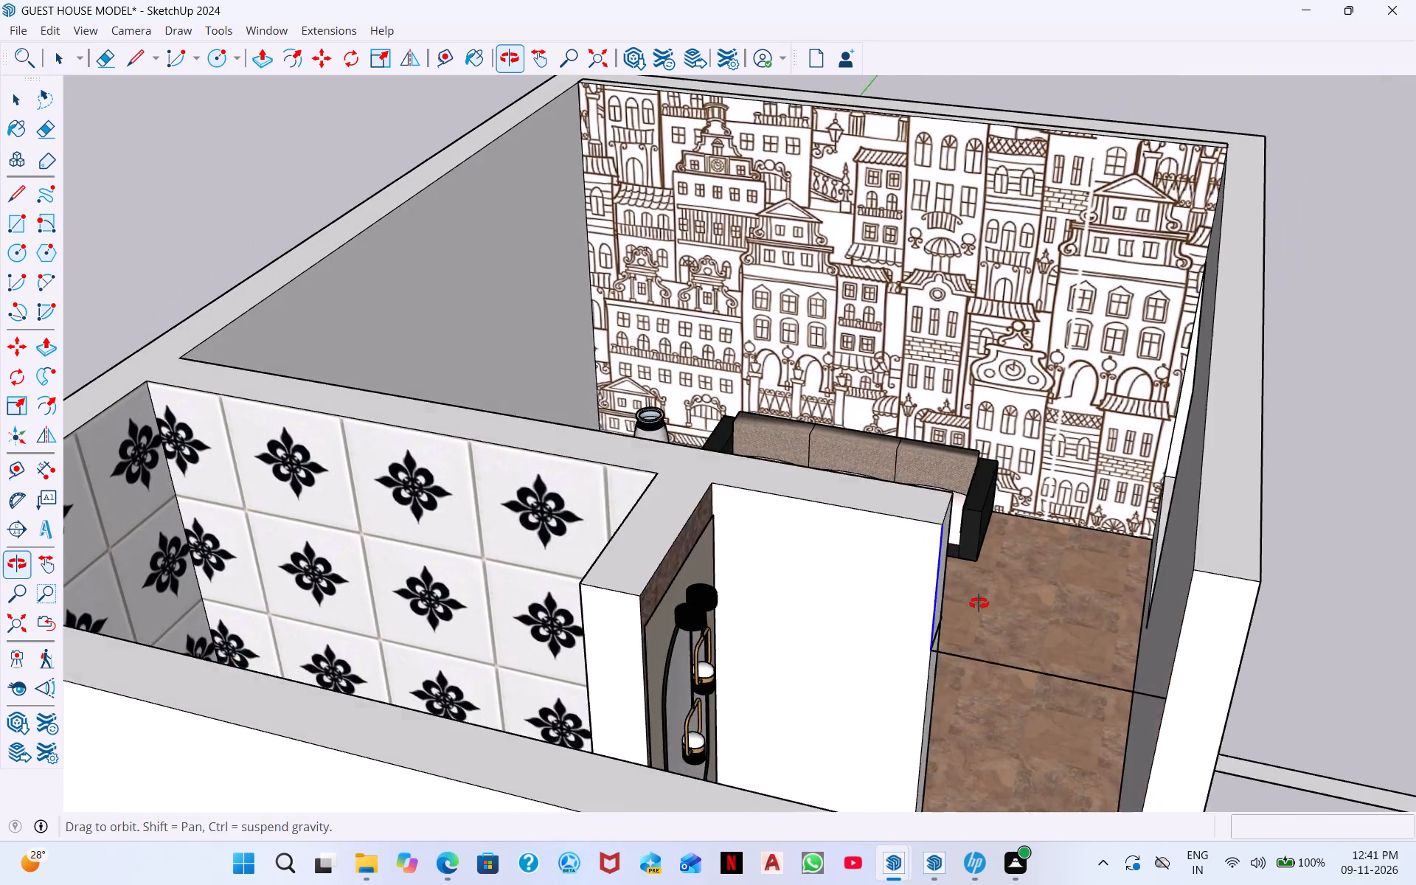
{"action": "middle_click_drag", "start_coordinate": [979, 603], "coordinate": [988, 594]}
{"action": "key", "text": "ctrl+z"}
Draw a 9" line across the white partition's end face, from the remaining crossing line's endpoint to the opposite vertical edge.
{"action": "middle_click_drag", "start_coordinate": [957, 637], "coordinate": [885, 617]}
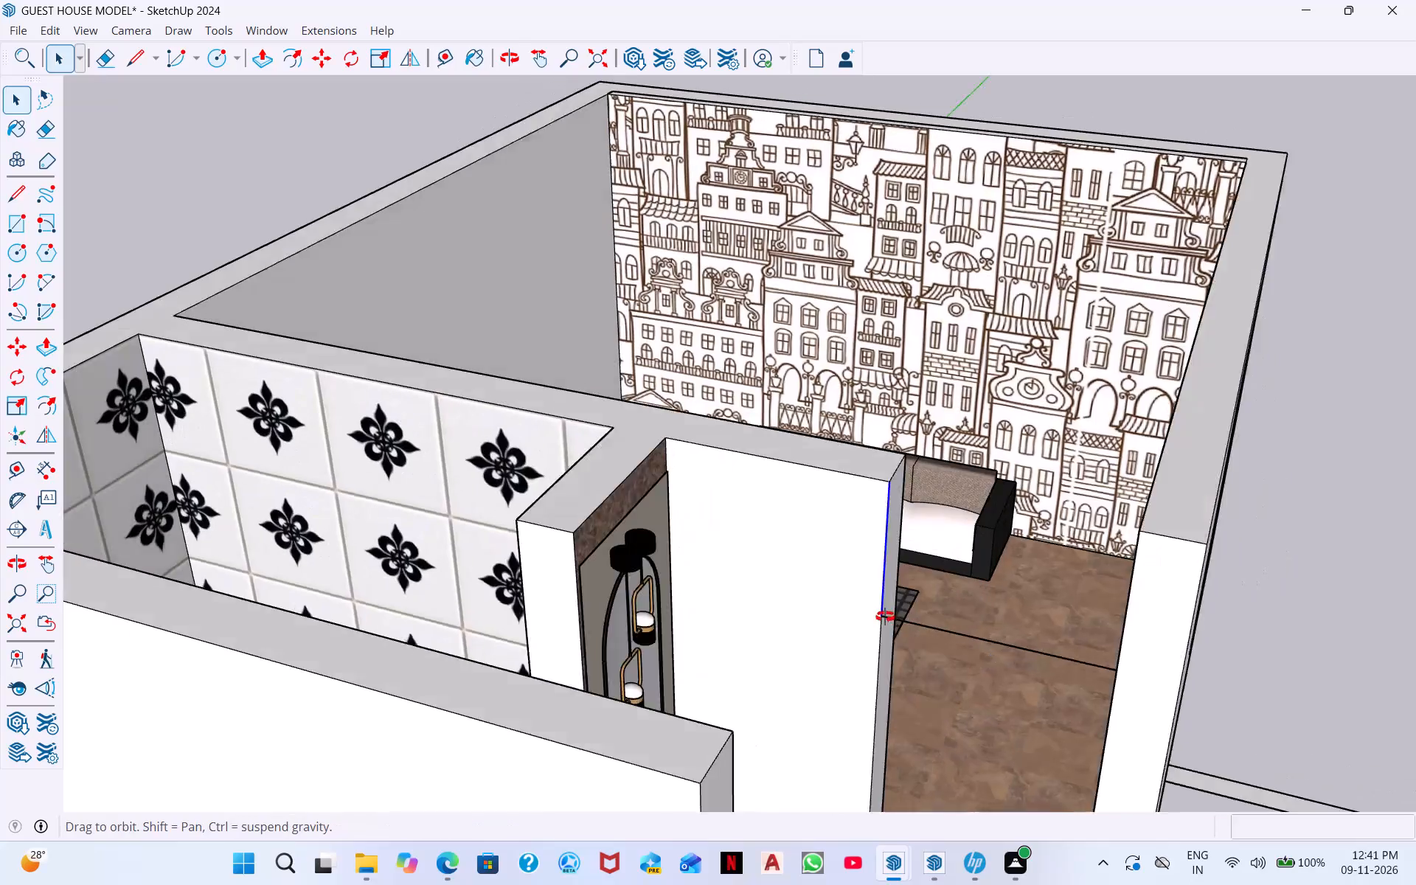
{"action": "middle_click_drag", "start_coordinate": [885, 617], "coordinate": [836, 602]}
{"action": "scroll", "coordinate": [797, 608], "scroll_direction": "up", "scroll_amount": 13}
{"action": "scroll", "coordinate": [752, 517], "scroll_direction": "down", "scroll_amount": 8}
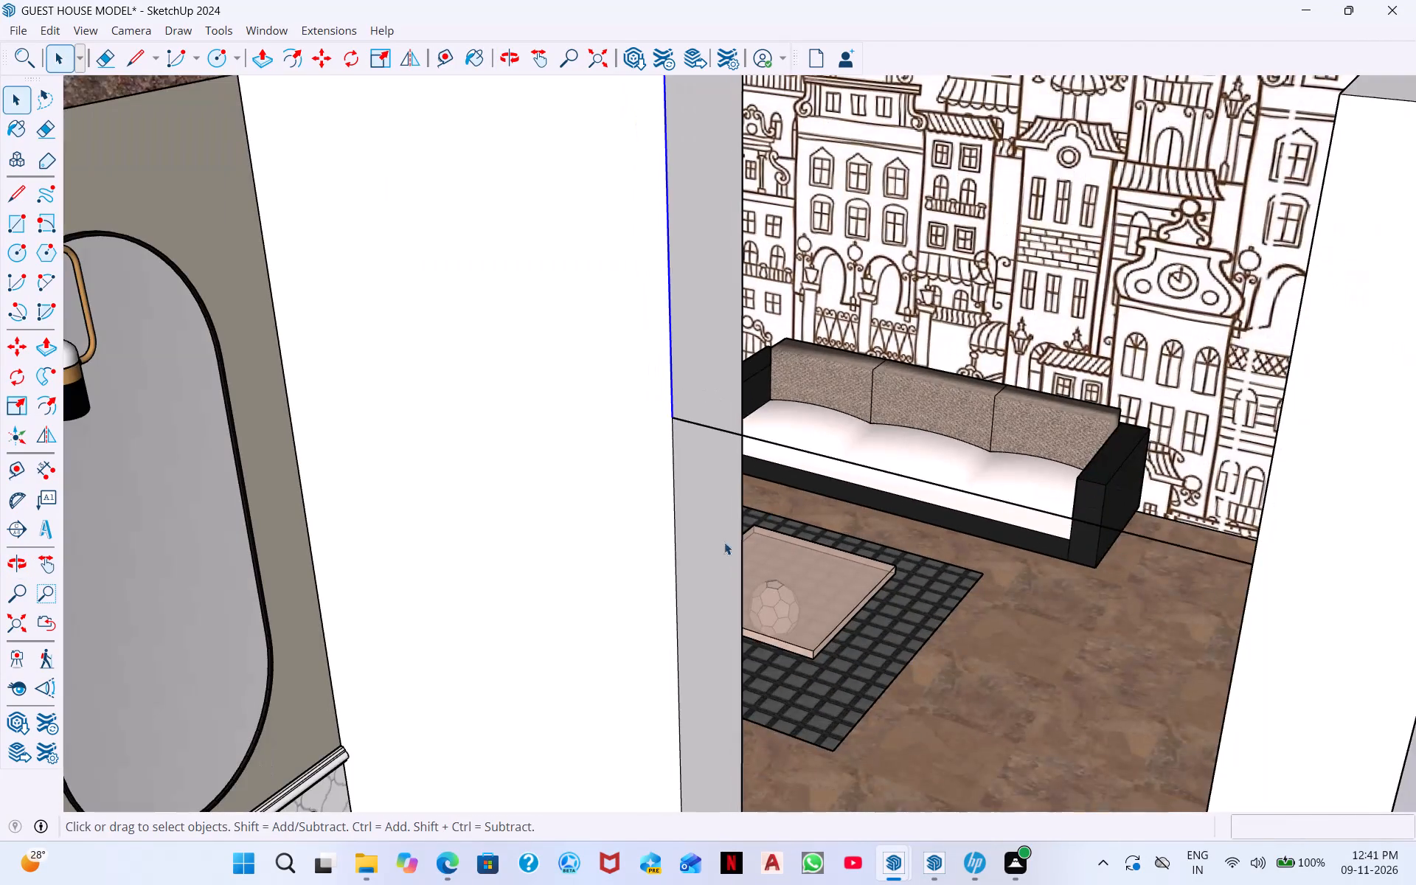
{"action": "middle_click_drag", "start_coordinate": [811, 507], "coordinate": [757, 489]}
{"action": "key", "text": "Escape"}
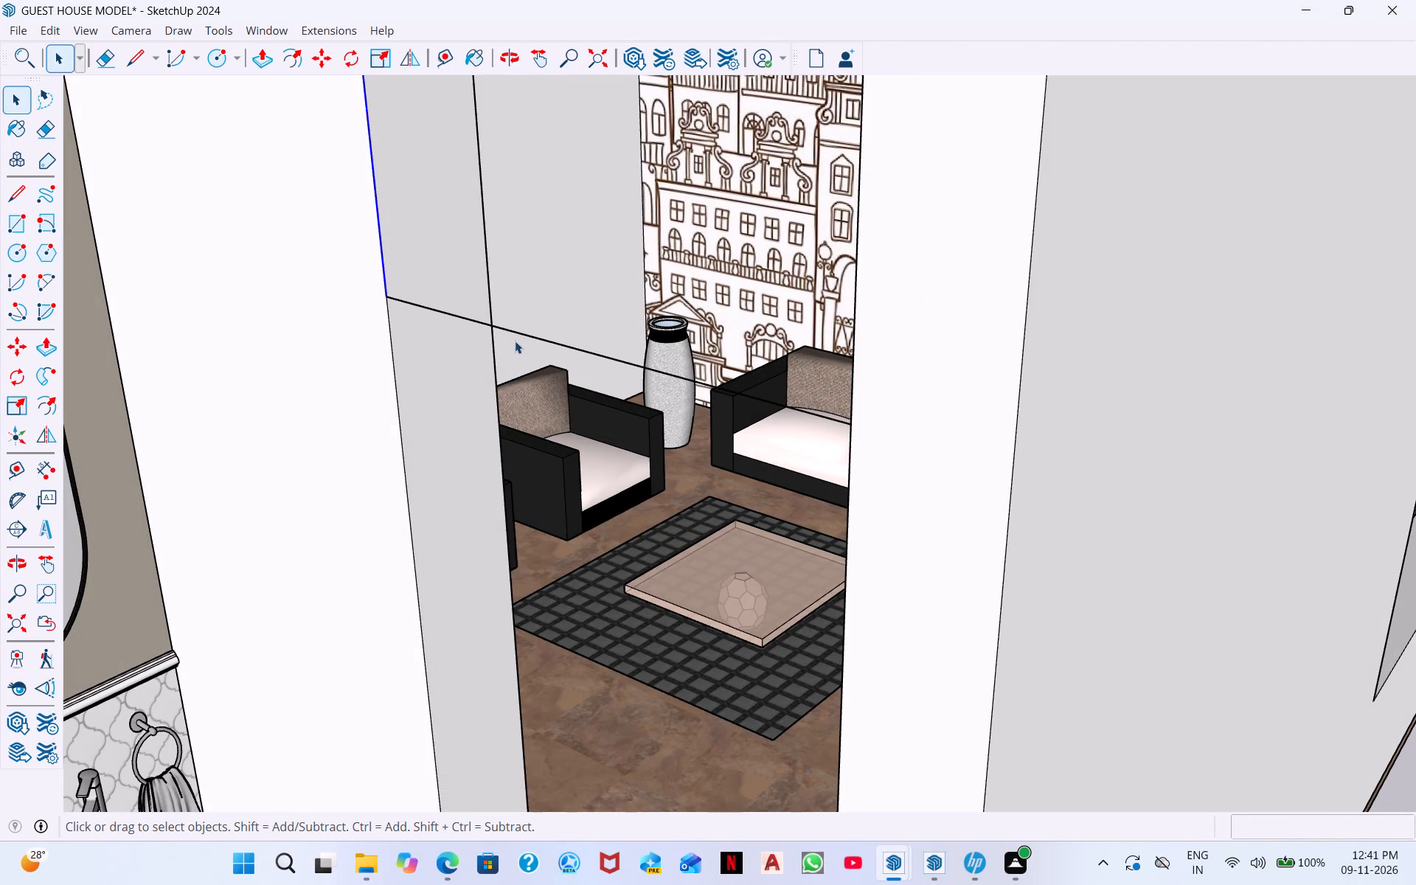
{"action": "key", "text": "space"}
{"action": "left_click", "coordinate": [412, 337]}
{"action": "left_click", "coordinate": [389, 271]}
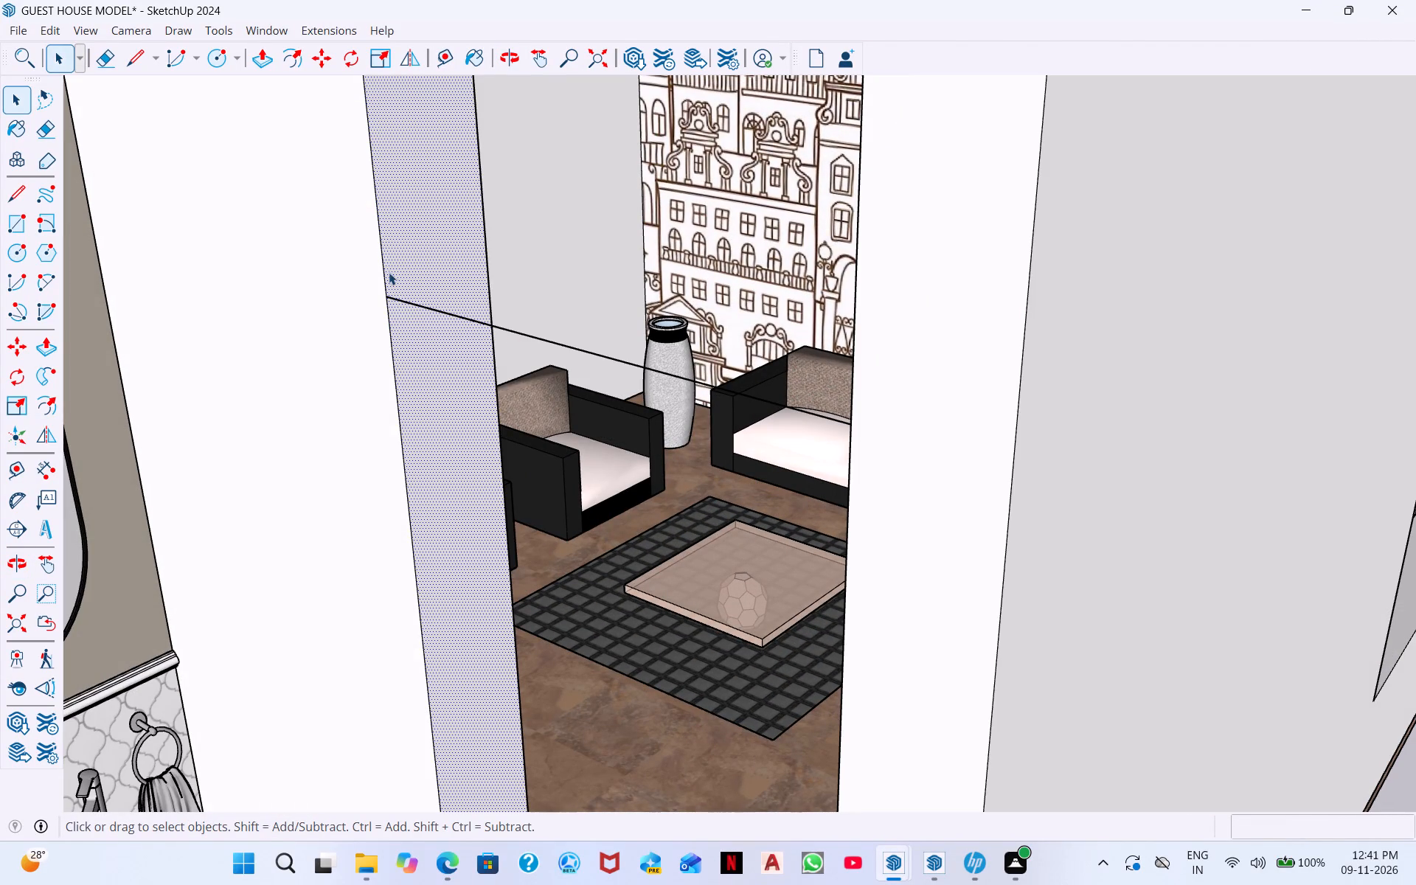
{"action": "left_click", "coordinate": [127, 55]}
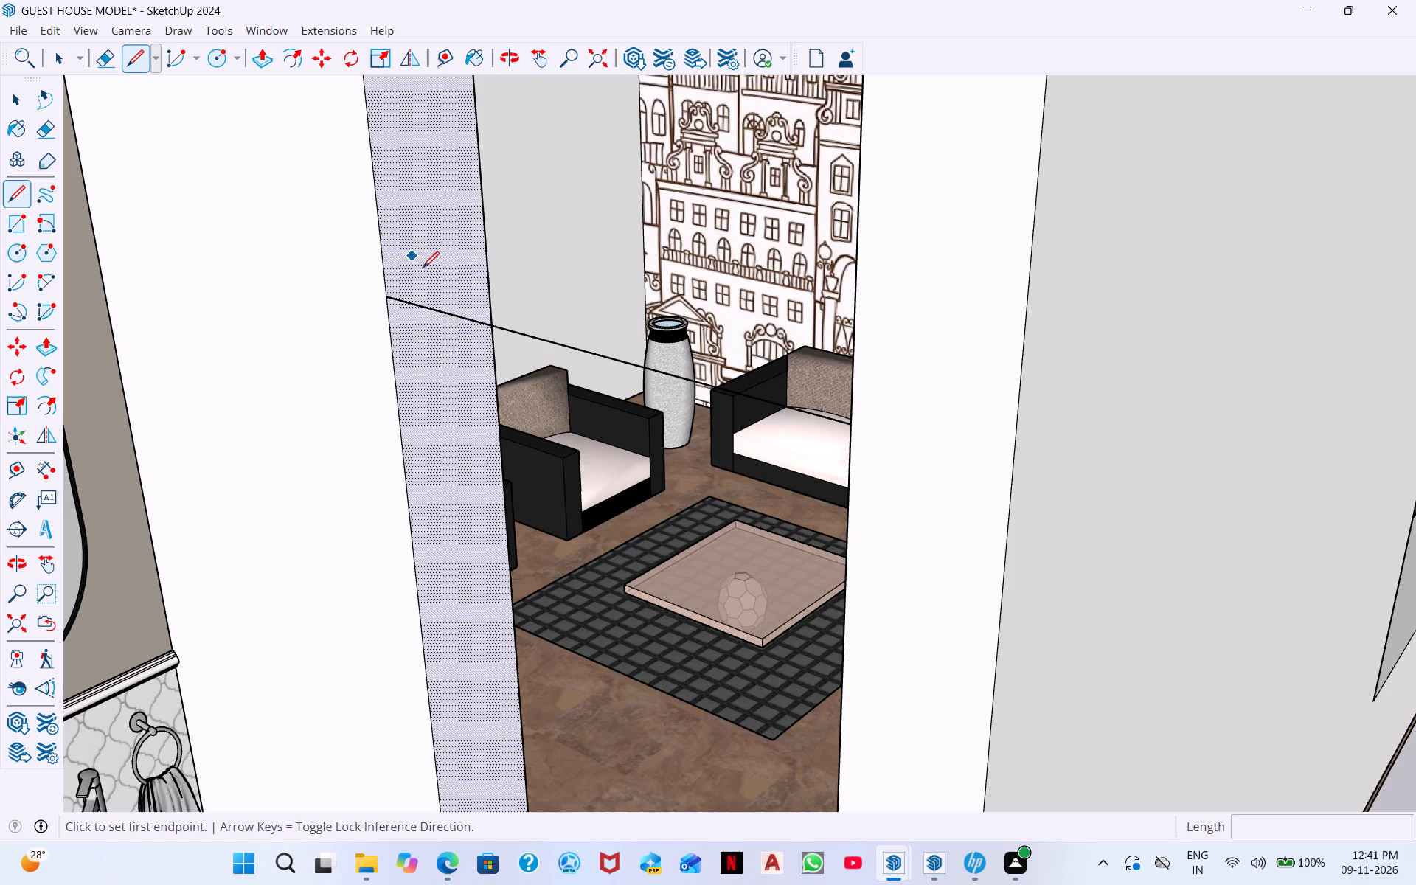
{"action": "left_click", "coordinate": [387, 293]}
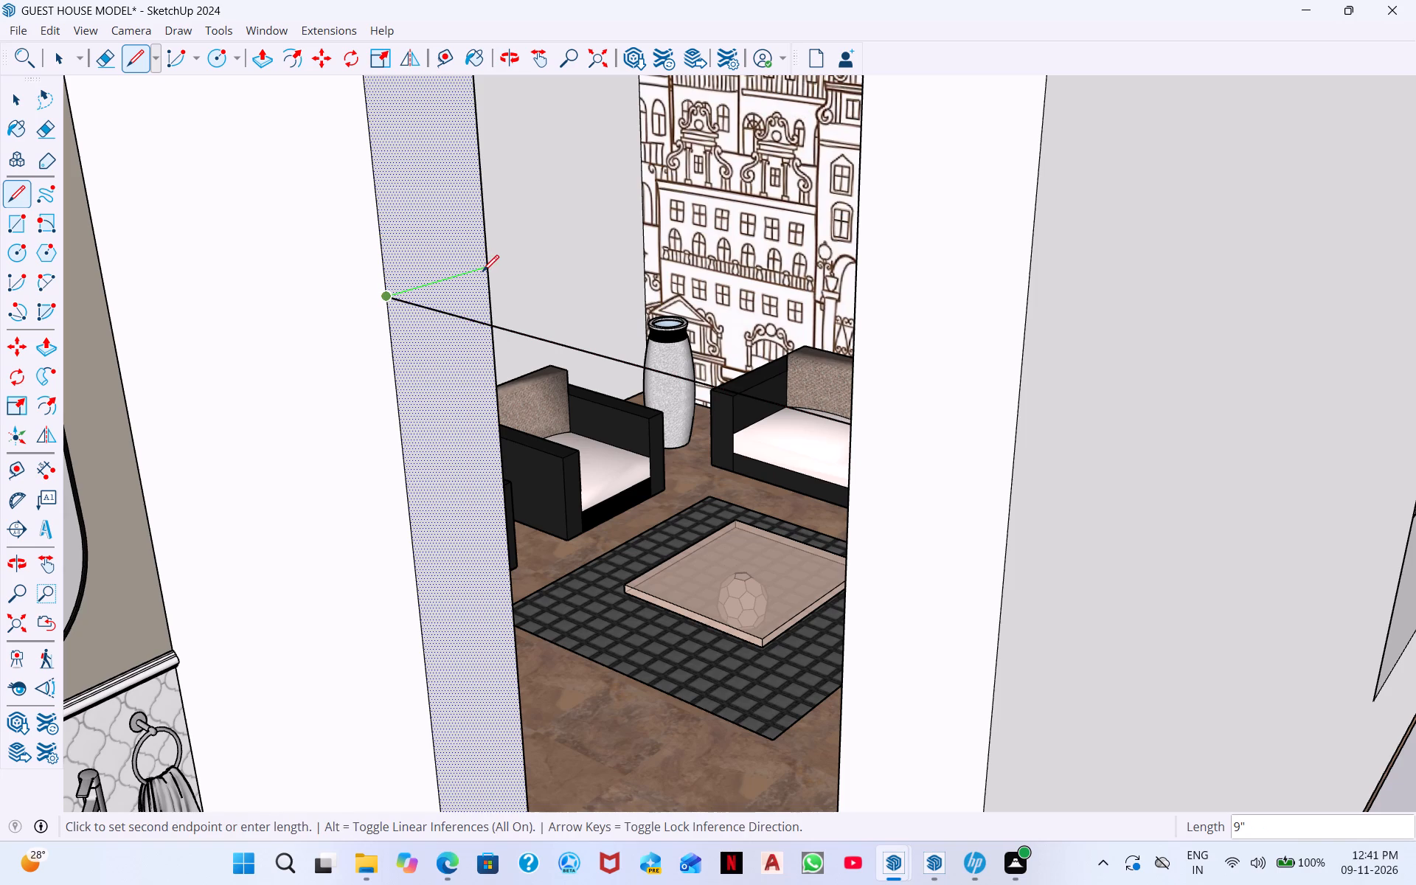
{"action": "left_click", "coordinate": [488, 266]}
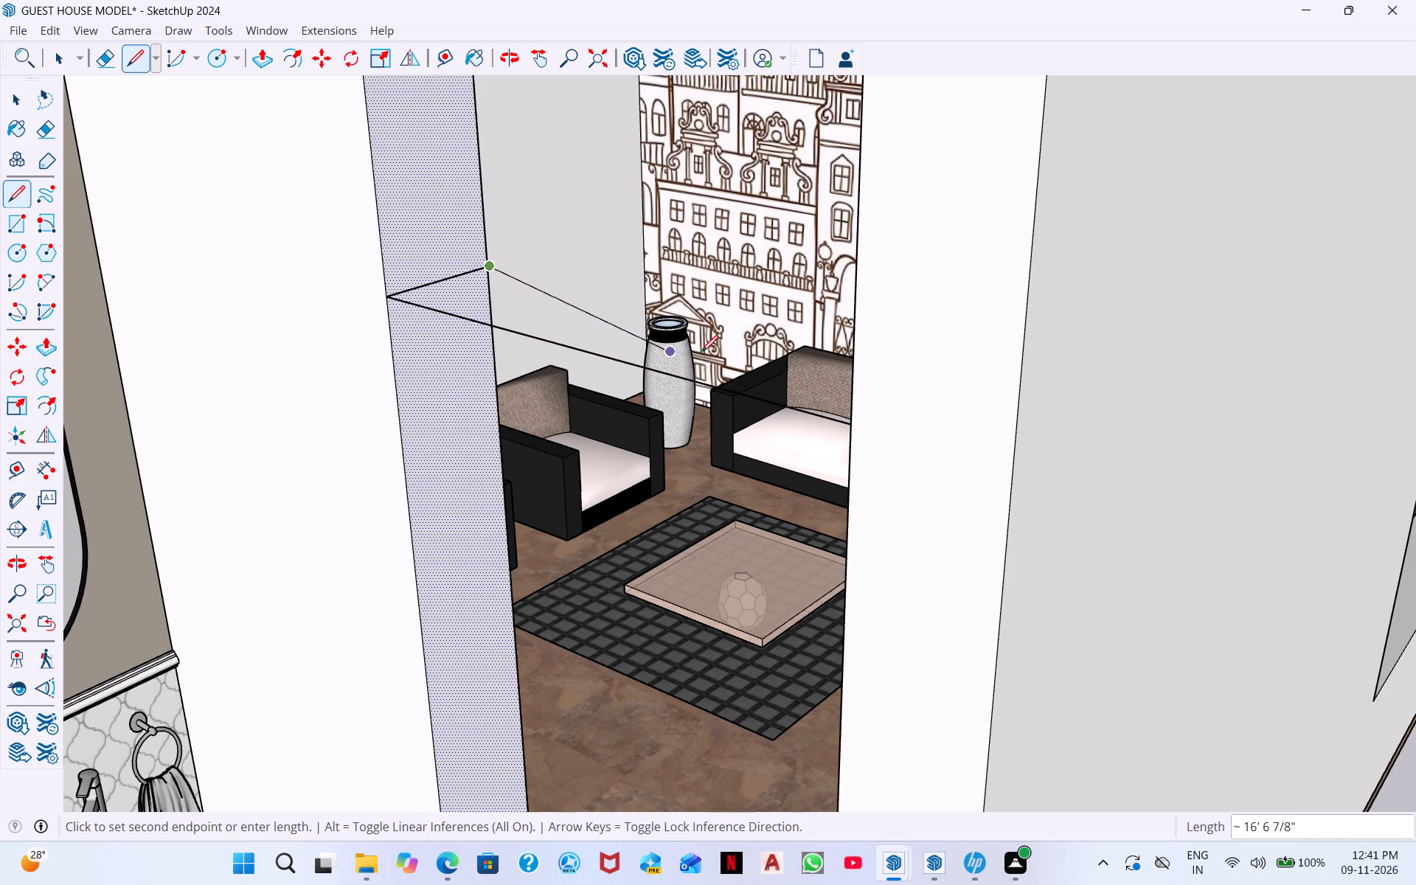
{"action": "key", "text": "Escape"}
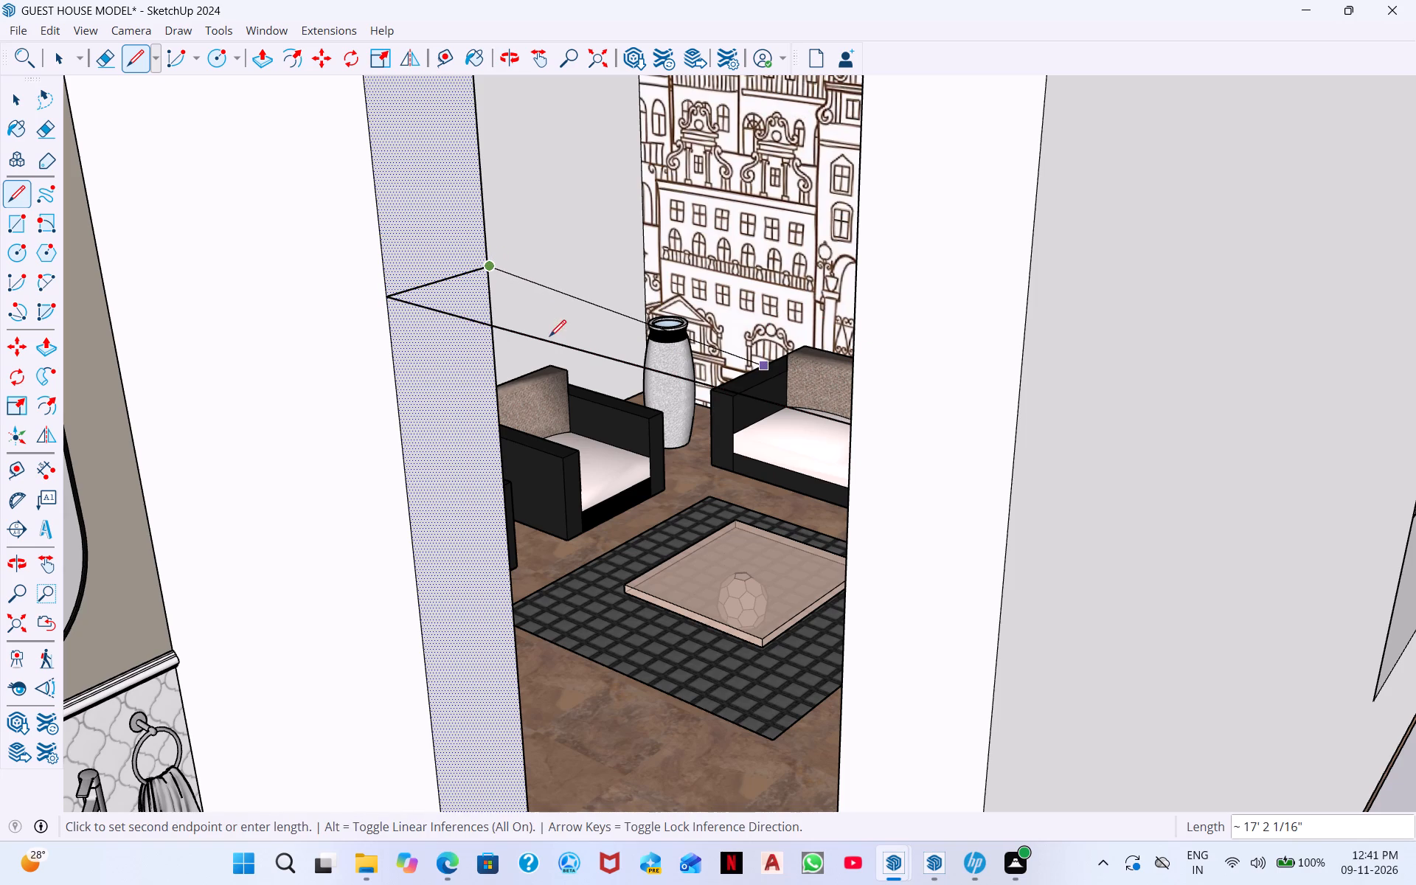
Draw a 9" line along the outer wall's inner face, starting where the crossing line meets that wall.
{"action": "middle_click_drag", "start_coordinate": [556, 344], "coordinate": [760, 382]}
{"action": "key", "text": "space"}
{"action": "middle_click_drag", "start_coordinate": [795, 357], "coordinate": [862, 387]}
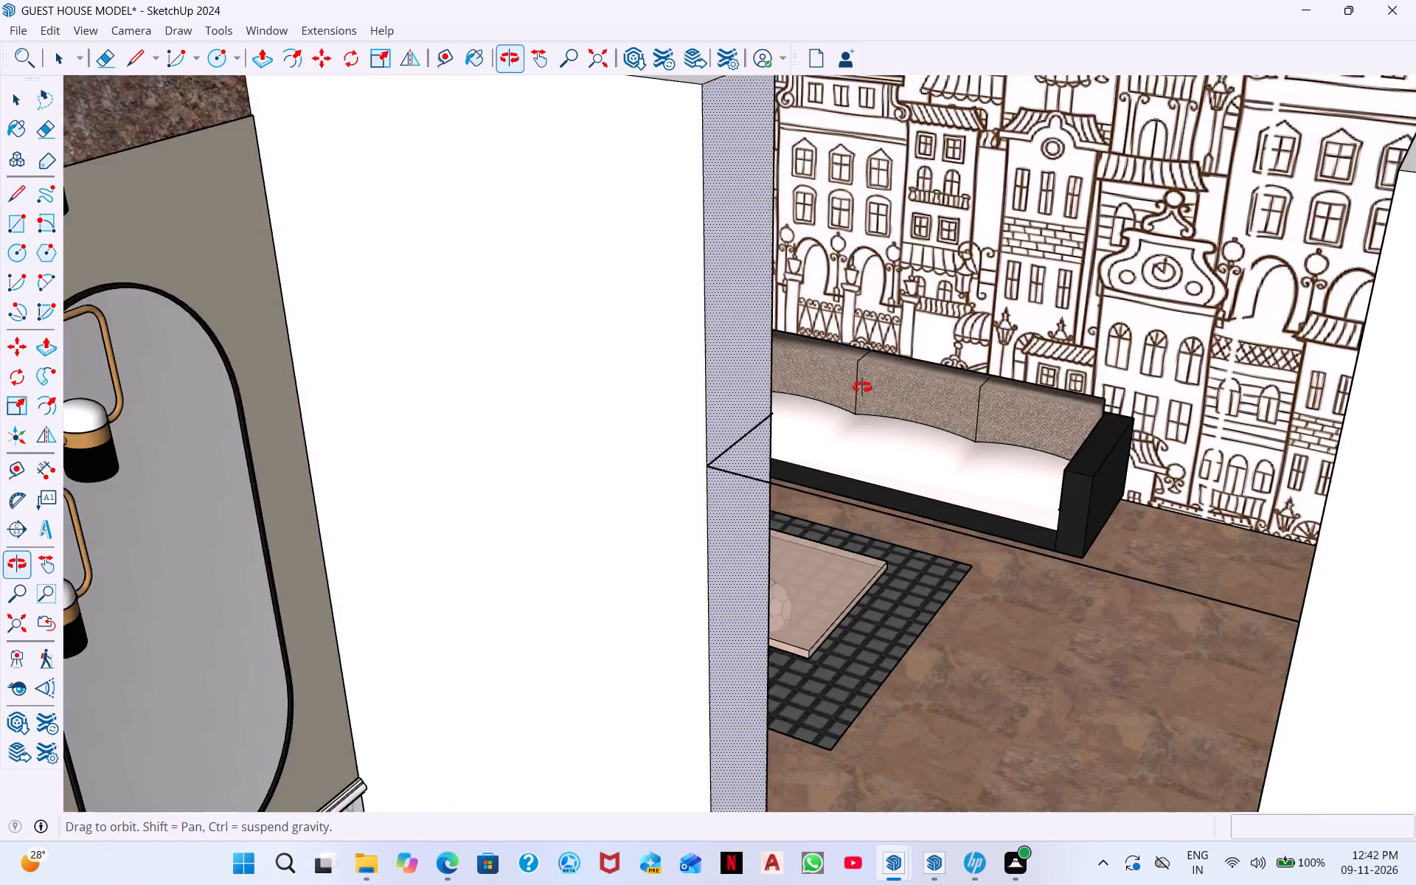
{"action": "middle_click_drag", "start_coordinate": [862, 387], "coordinate": [940, 399]}
{"action": "scroll", "coordinate": [981, 411], "scroll_direction": "down", "scroll_amount": 4}
{"action": "middle_click_drag", "start_coordinate": [1090, 480], "coordinate": [1070, 560]}
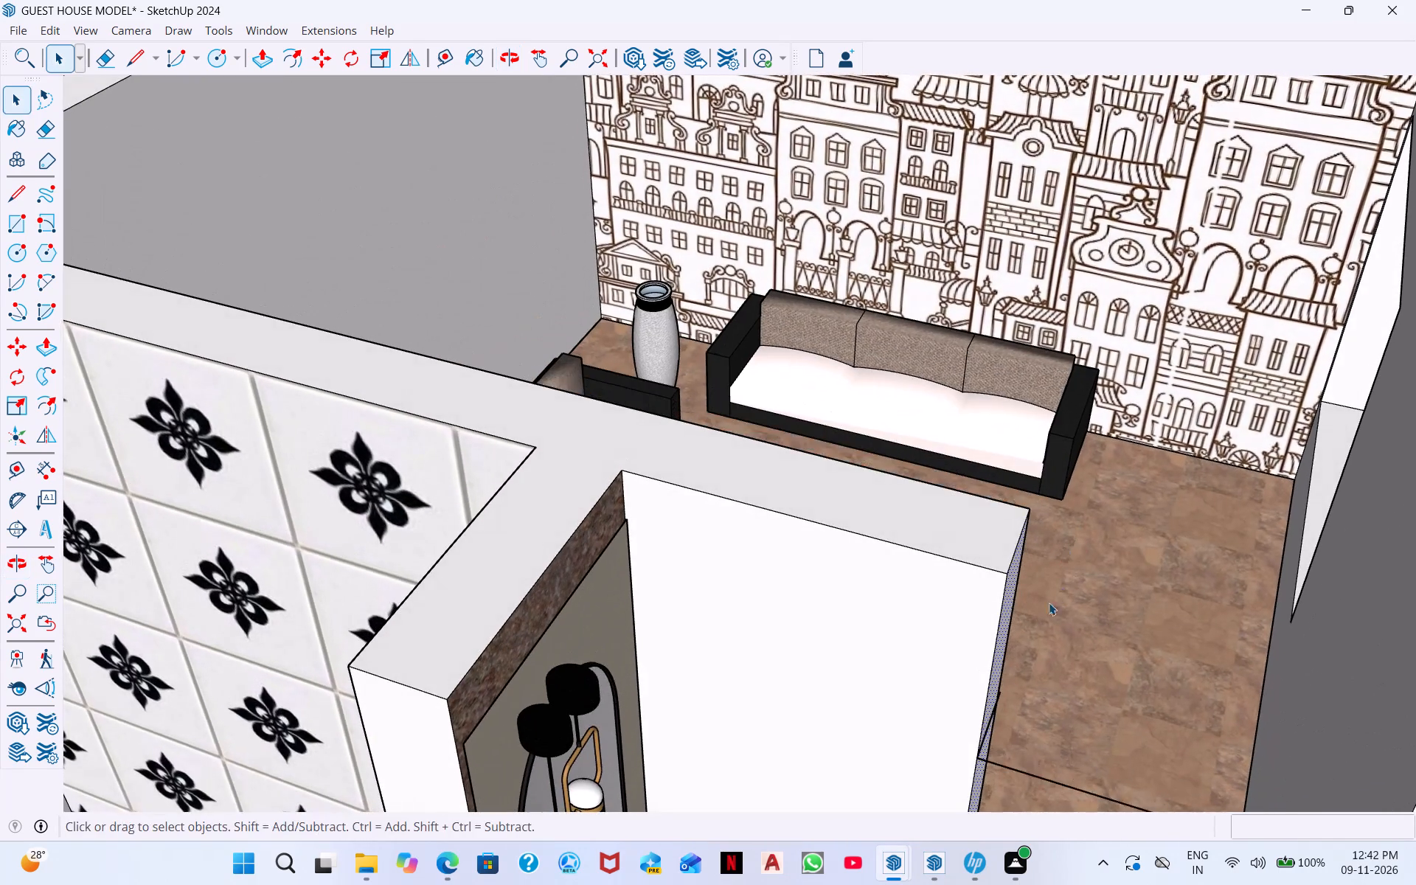
{"action": "scroll", "coordinate": [992, 693], "scroll_direction": "up", "scroll_amount": 9}
{"action": "middle_click_drag", "start_coordinate": [966, 698], "coordinate": [962, 687]}
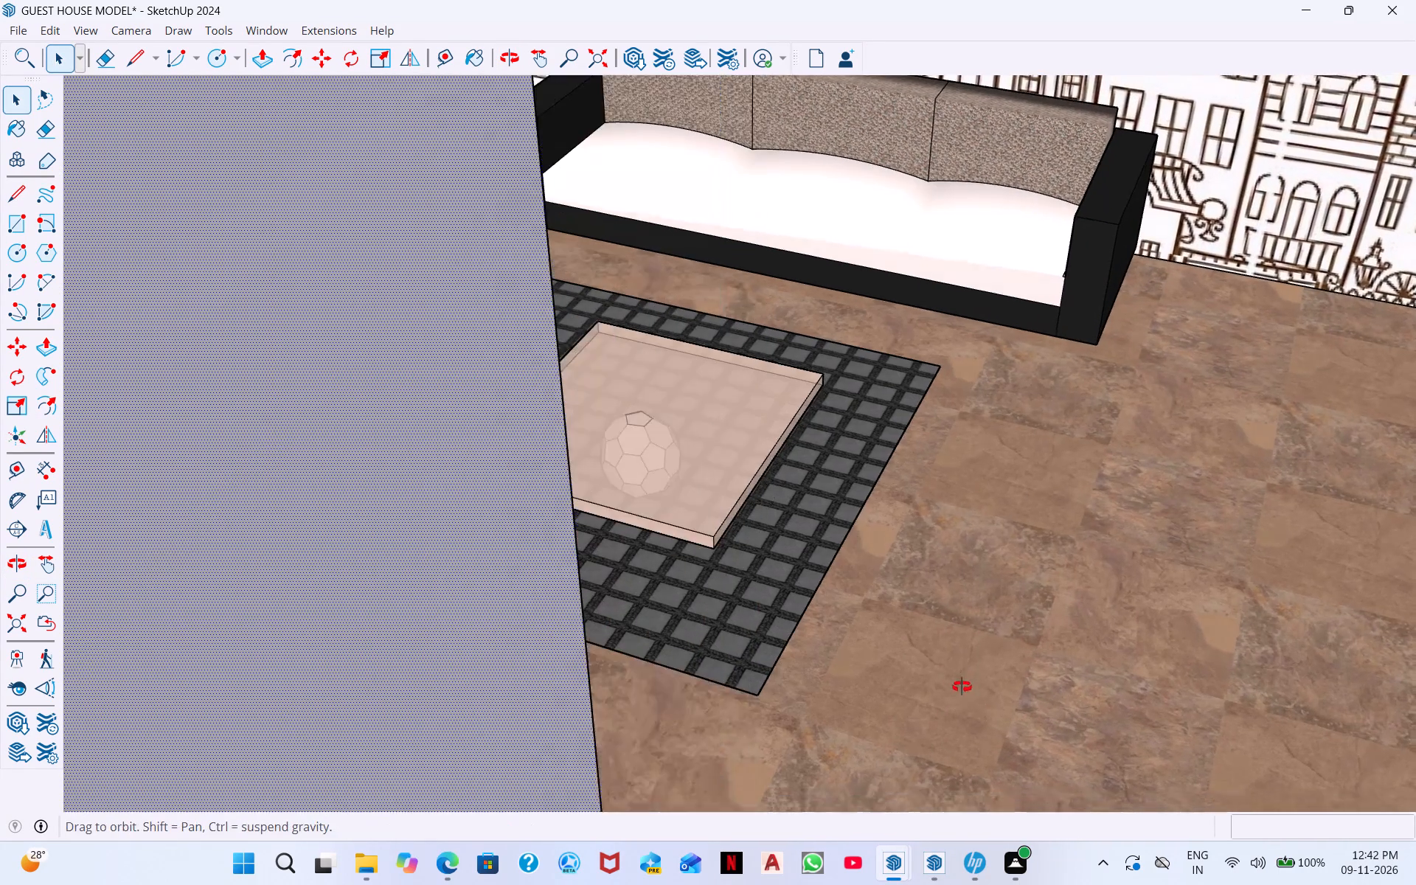
{"action": "middle_click_drag", "start_coordinate": [962, 687], "coordinate": [943, 653]}
{"action": "scroll", "coordinate": [870, 540], "scroll_direction": "down", "scroll_amount": 9}
{"action": "middle_click_drag", "start_coordinate": [983, 584], "coordinate": [1116, 574]}
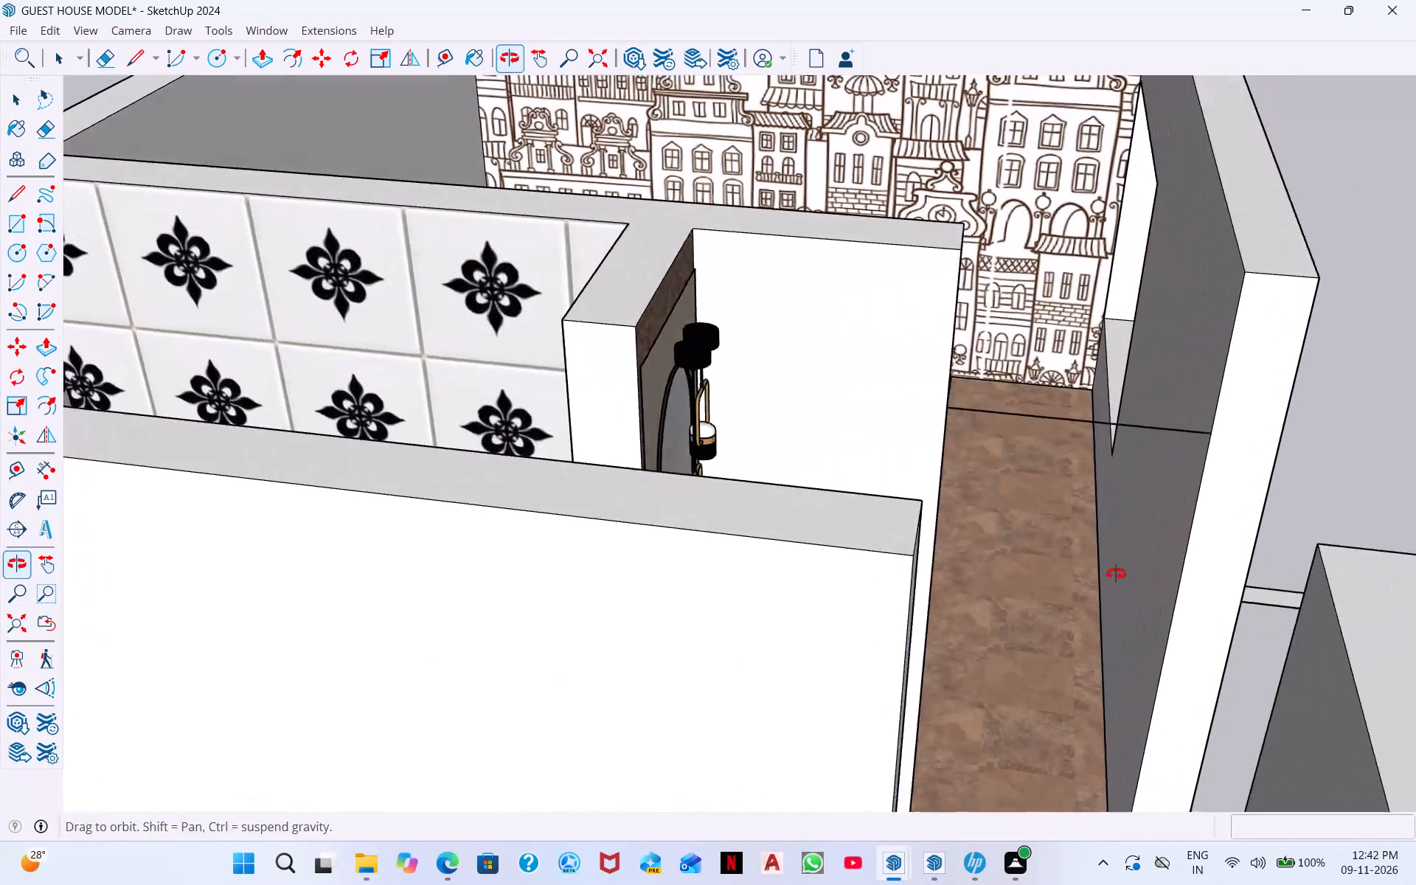
{"action": "middle_click_drag", "start_coordinate": [1116, 574], "coordinate": [1136, 564]}
{"action": "middle_click_drag", "start_coordinate": [1201, 419], "coordinate": [1226, 502]}
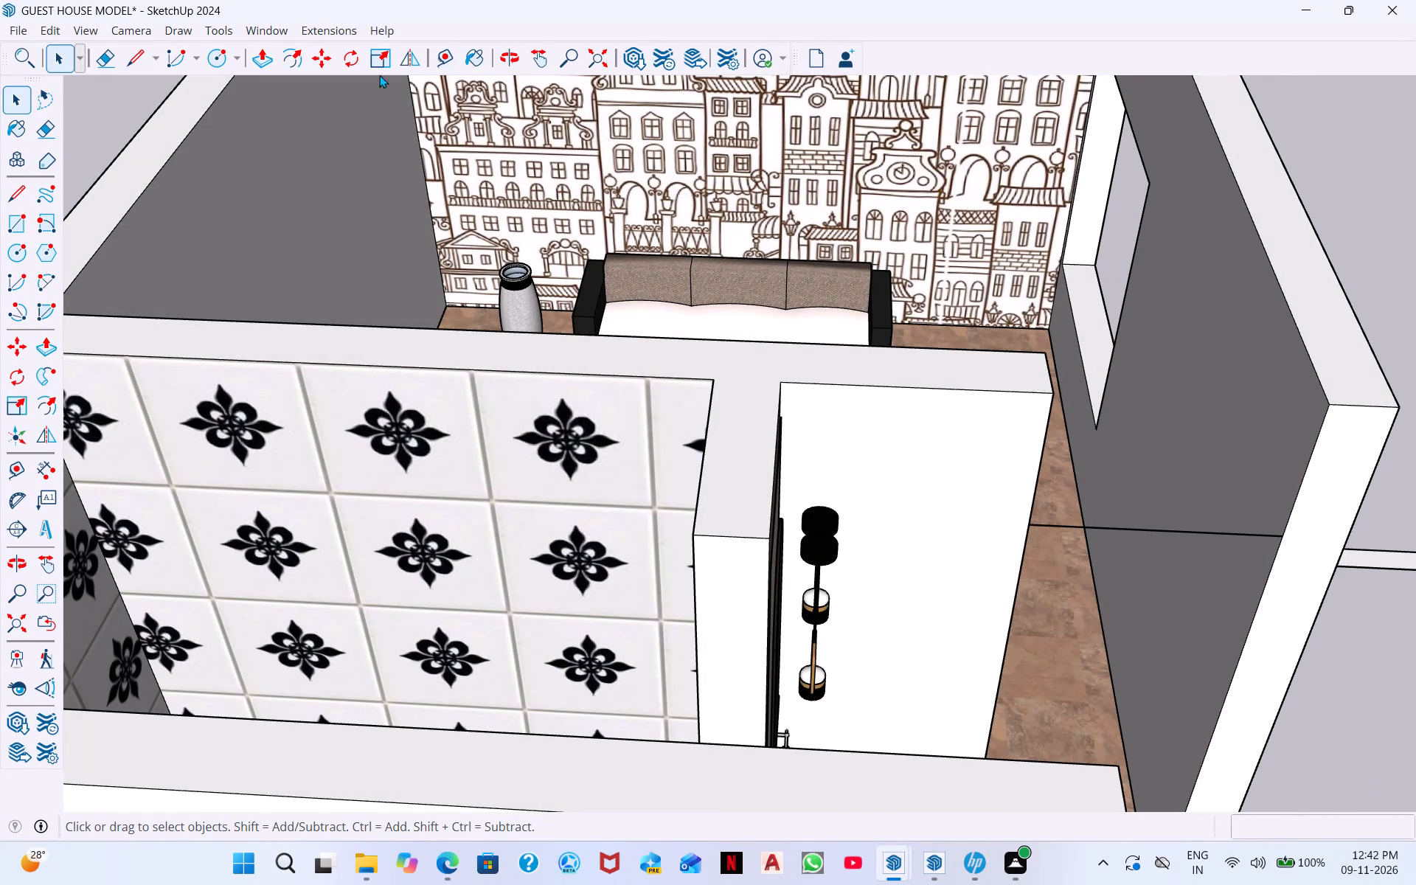
{"action": "left_click", "coordinate": [136, 55]}
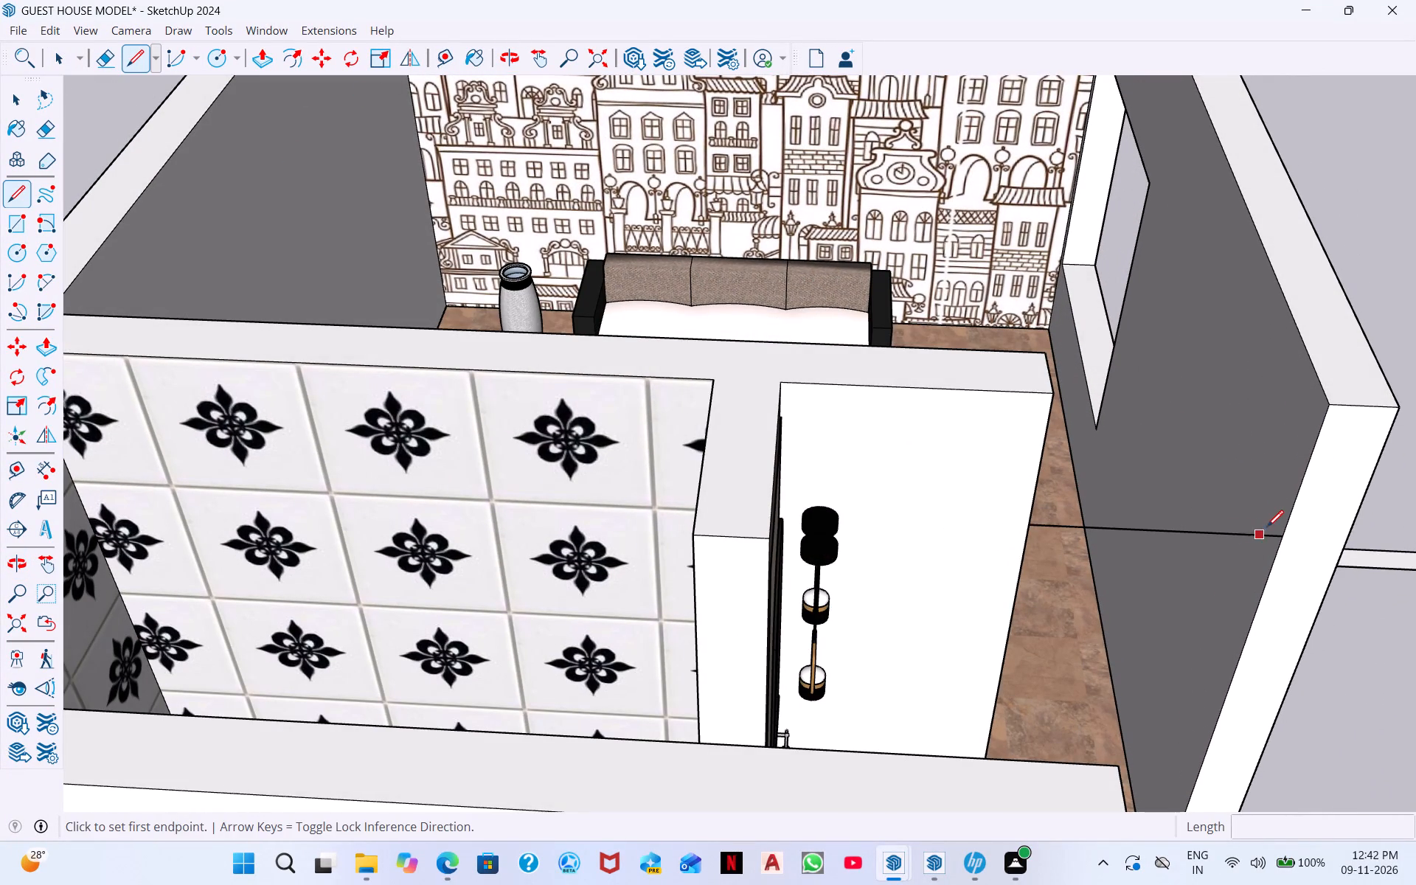
{"action": "scroll", "coordinate": [1268, 527], "scroll_direction": "up", "scroll_amount": 6}
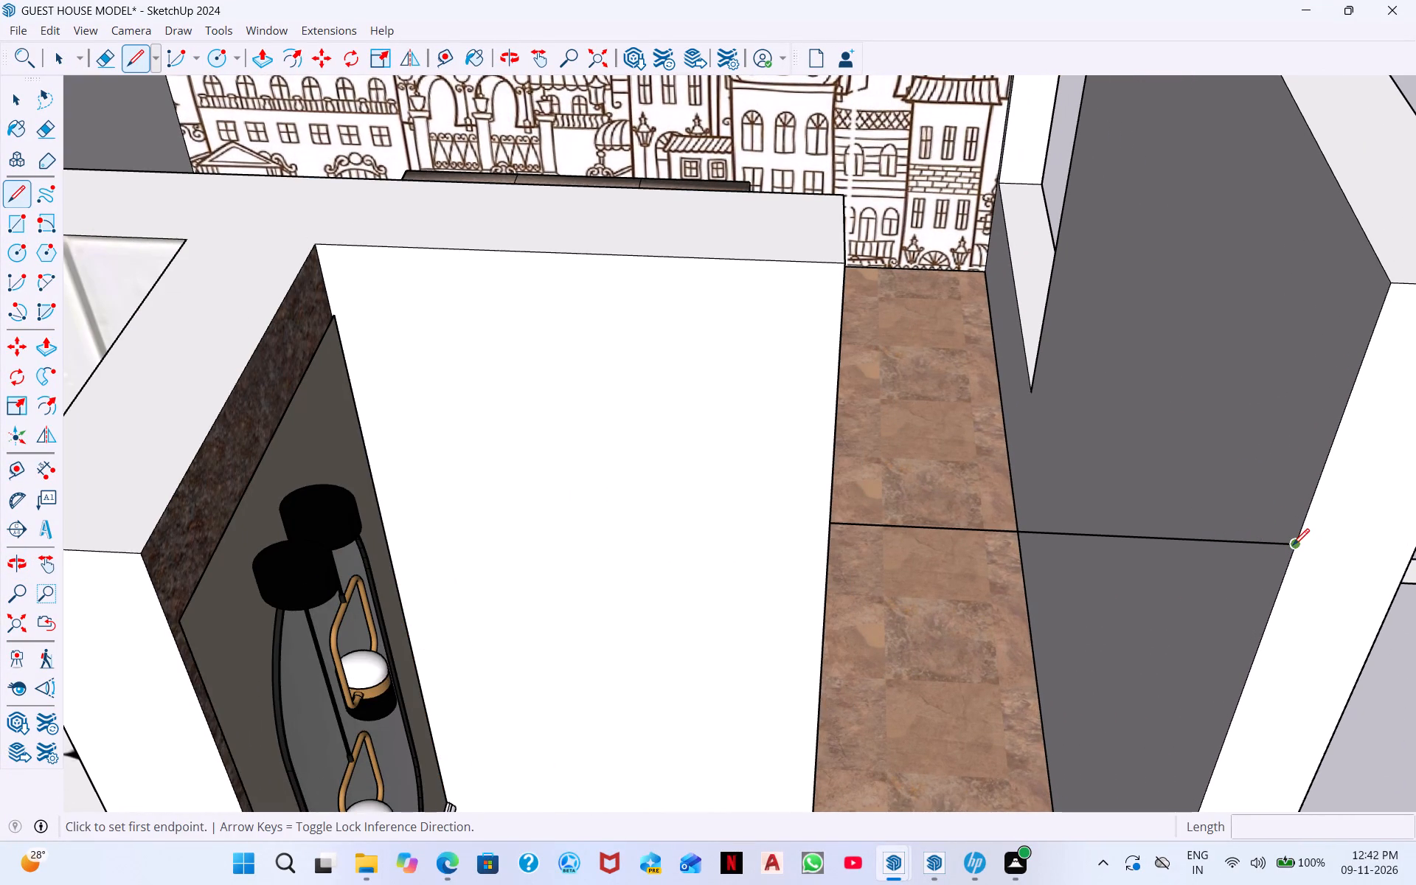
{"action": "left_click", "coordinate": [1292, 545]}
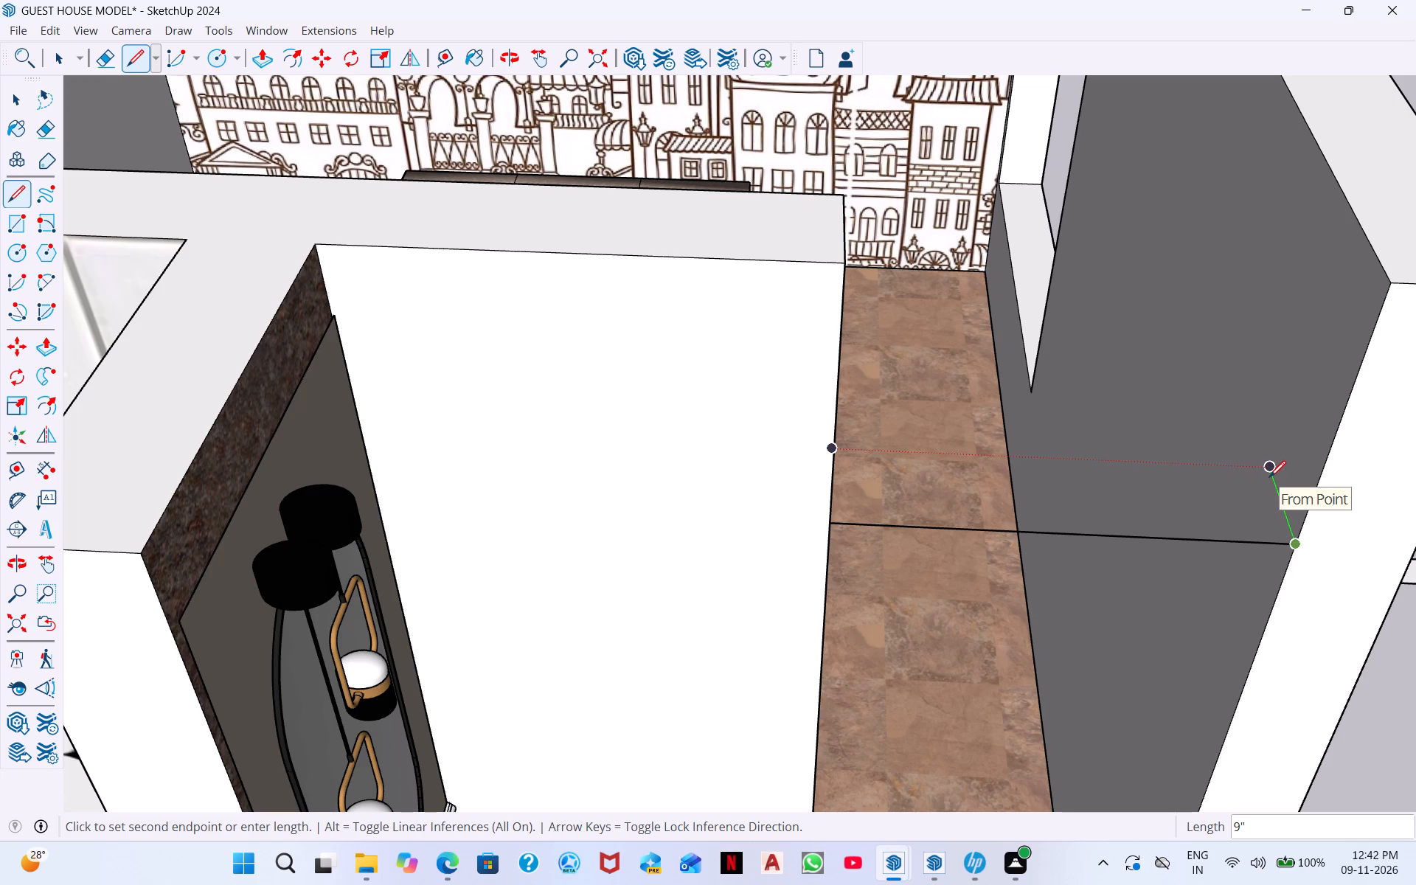
{"action": "type", "text": "9\""}
{"action": "key", "text": "Return"}
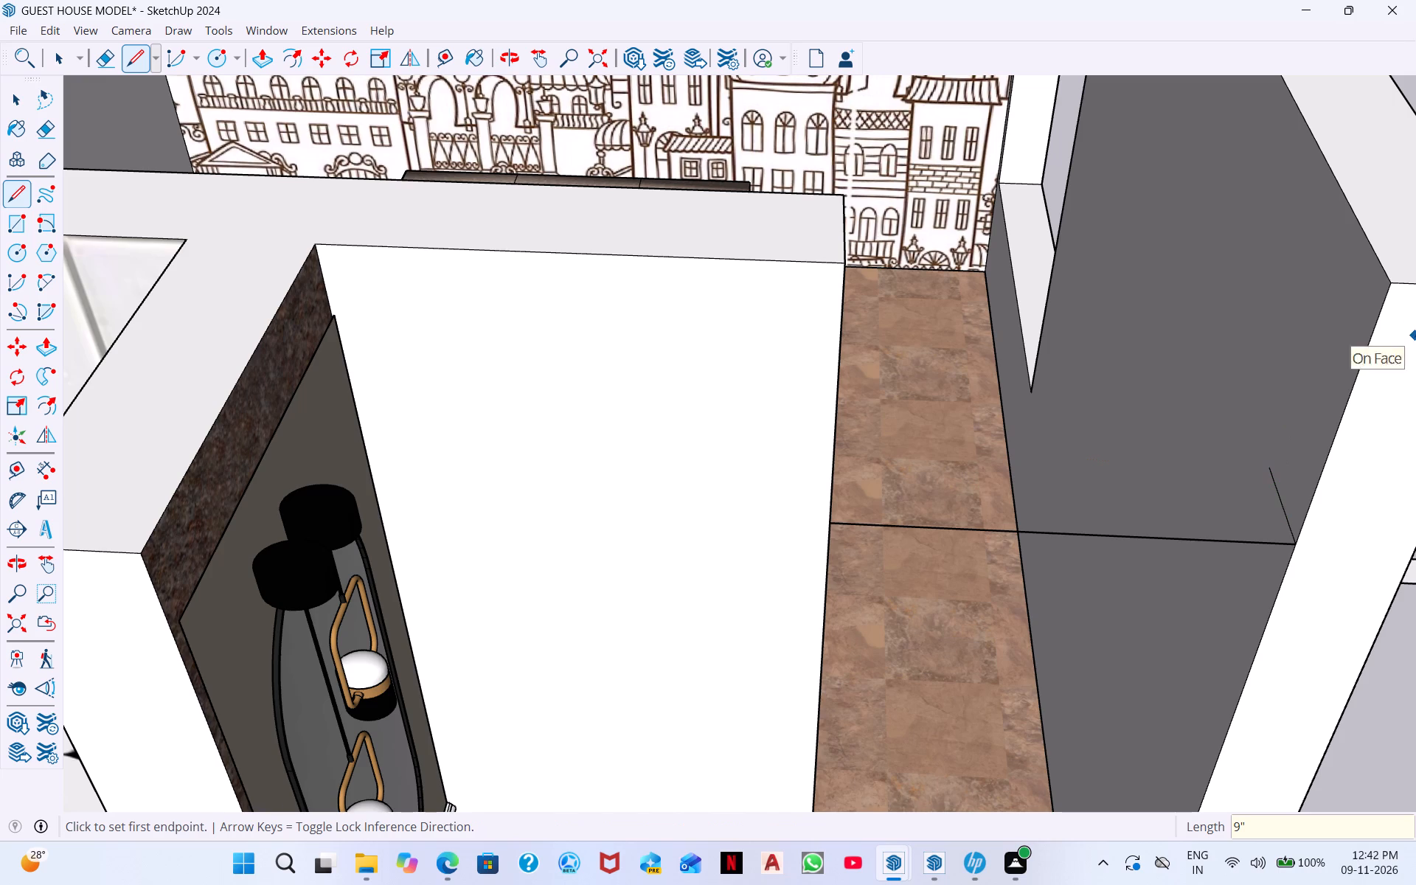
Draw a line about 2' 11 13/16" across the passage opening, from the 9" line's free end to the partition's far vertical edge.
{"action": "left_click", "coordinate": [1270, 468]}
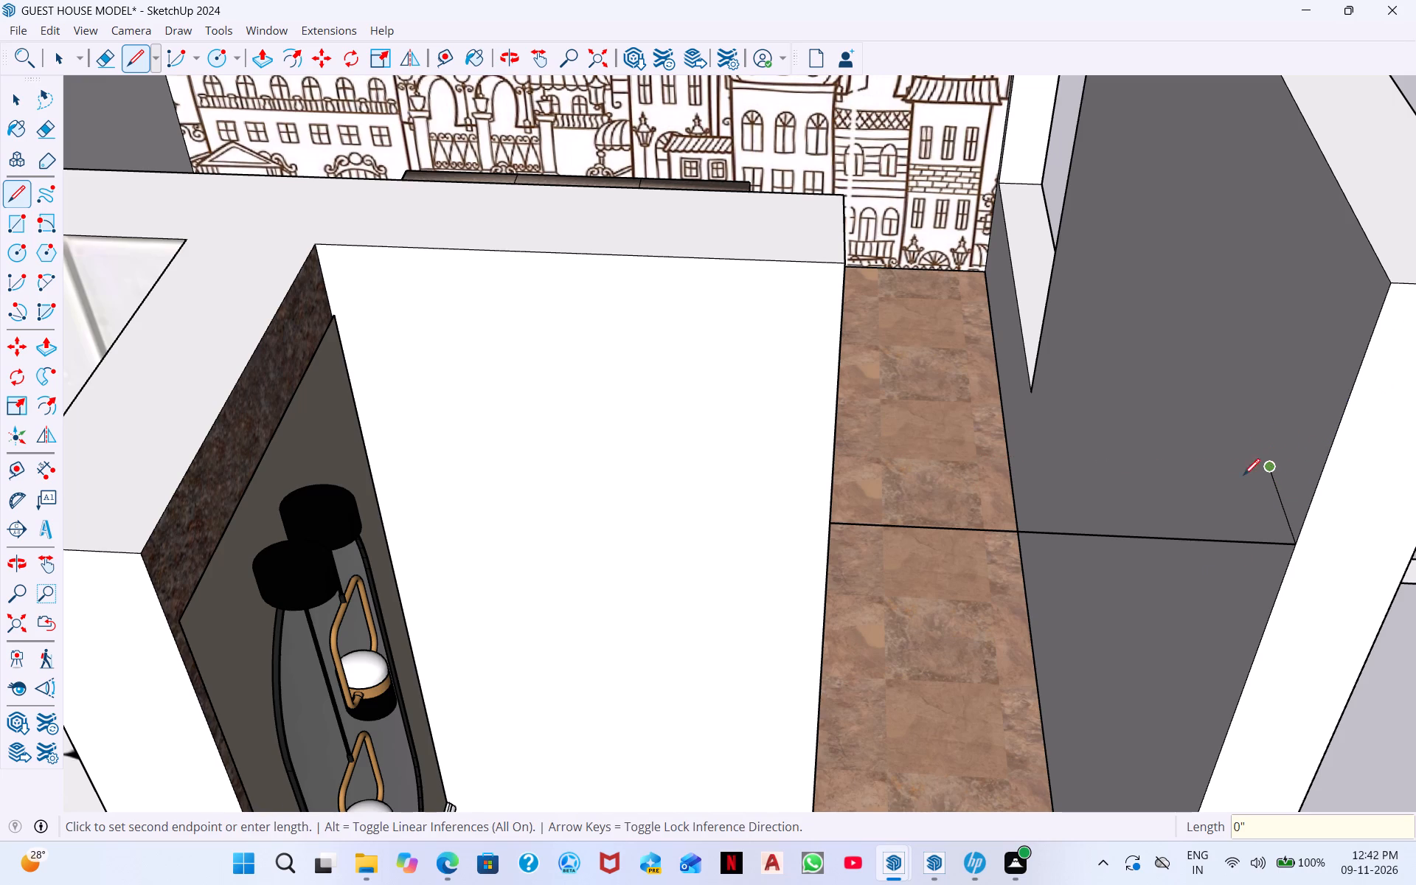
{"action": "middle_click_drag", "start_coordinate": [884, 462], "coordinate": [746, 454]}
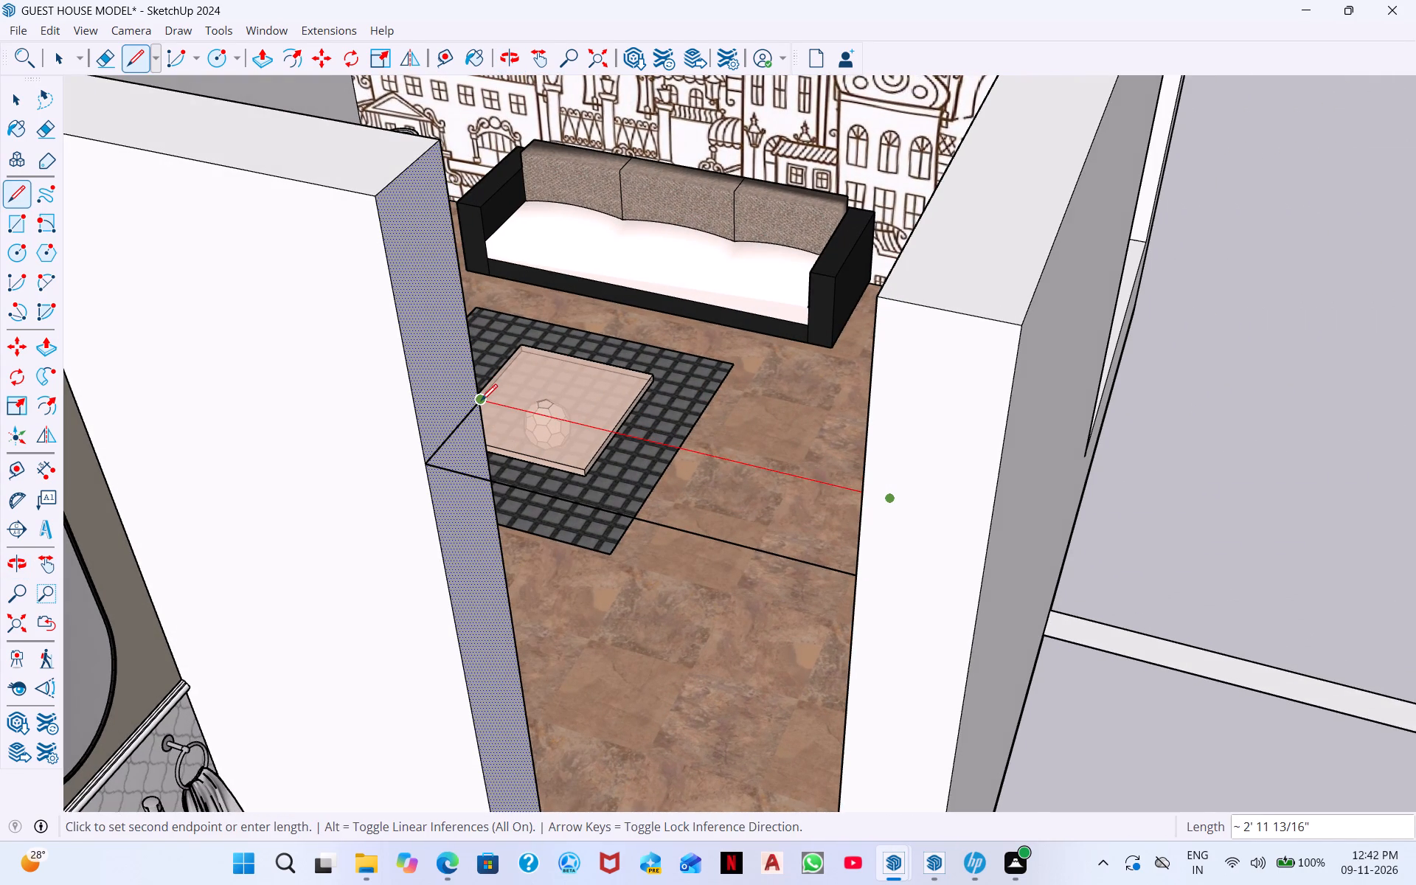
{"action": "scroll", "coordinate": [477, 413], "scroll_direction": "up", "scroll_amount": 15}
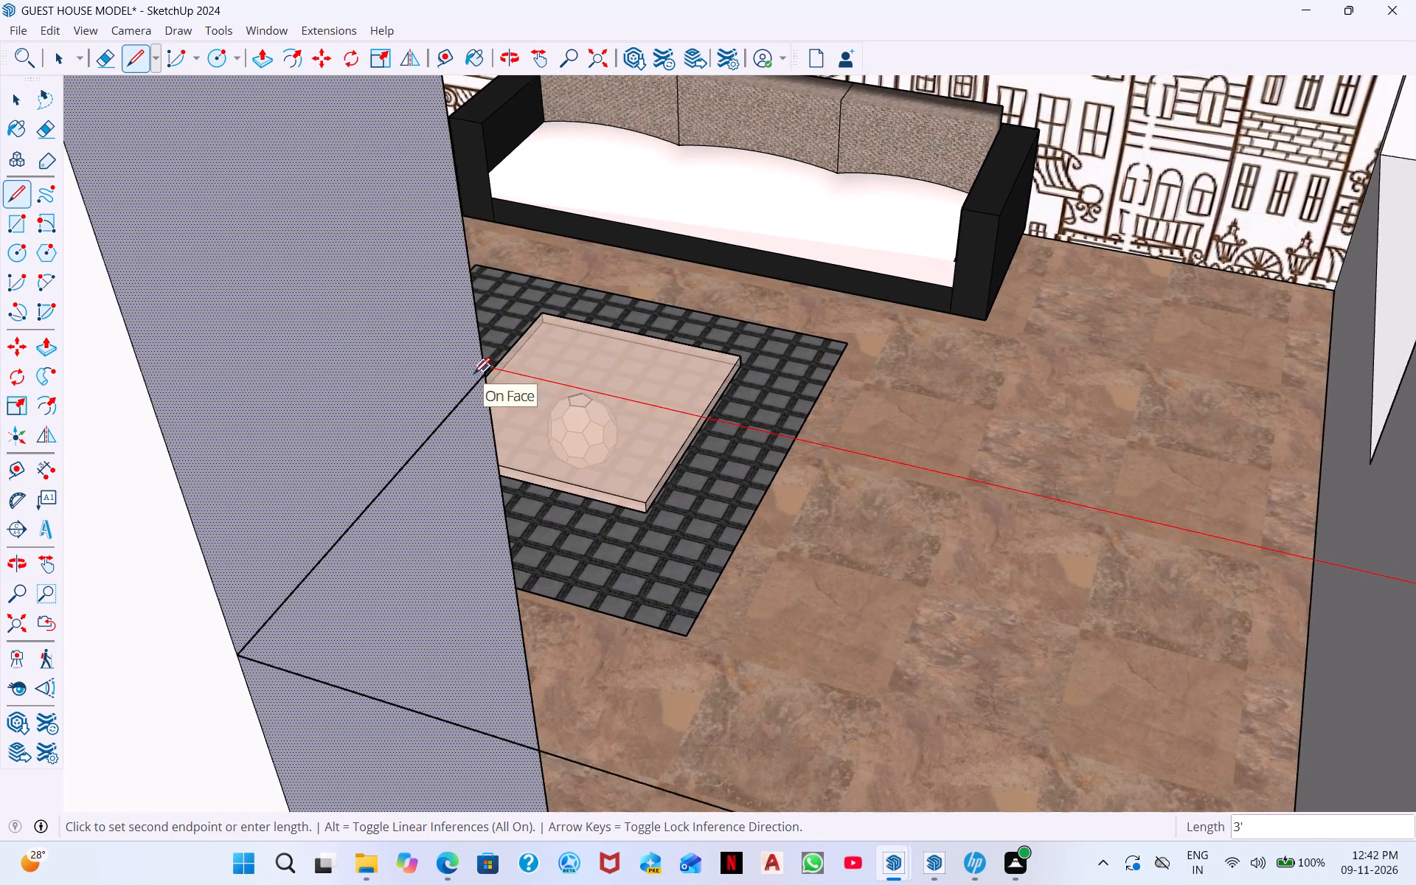
{"action": "scroll", "coordinate": [473, 374], "scroll_direction": "up", "scroll_amount": 10}
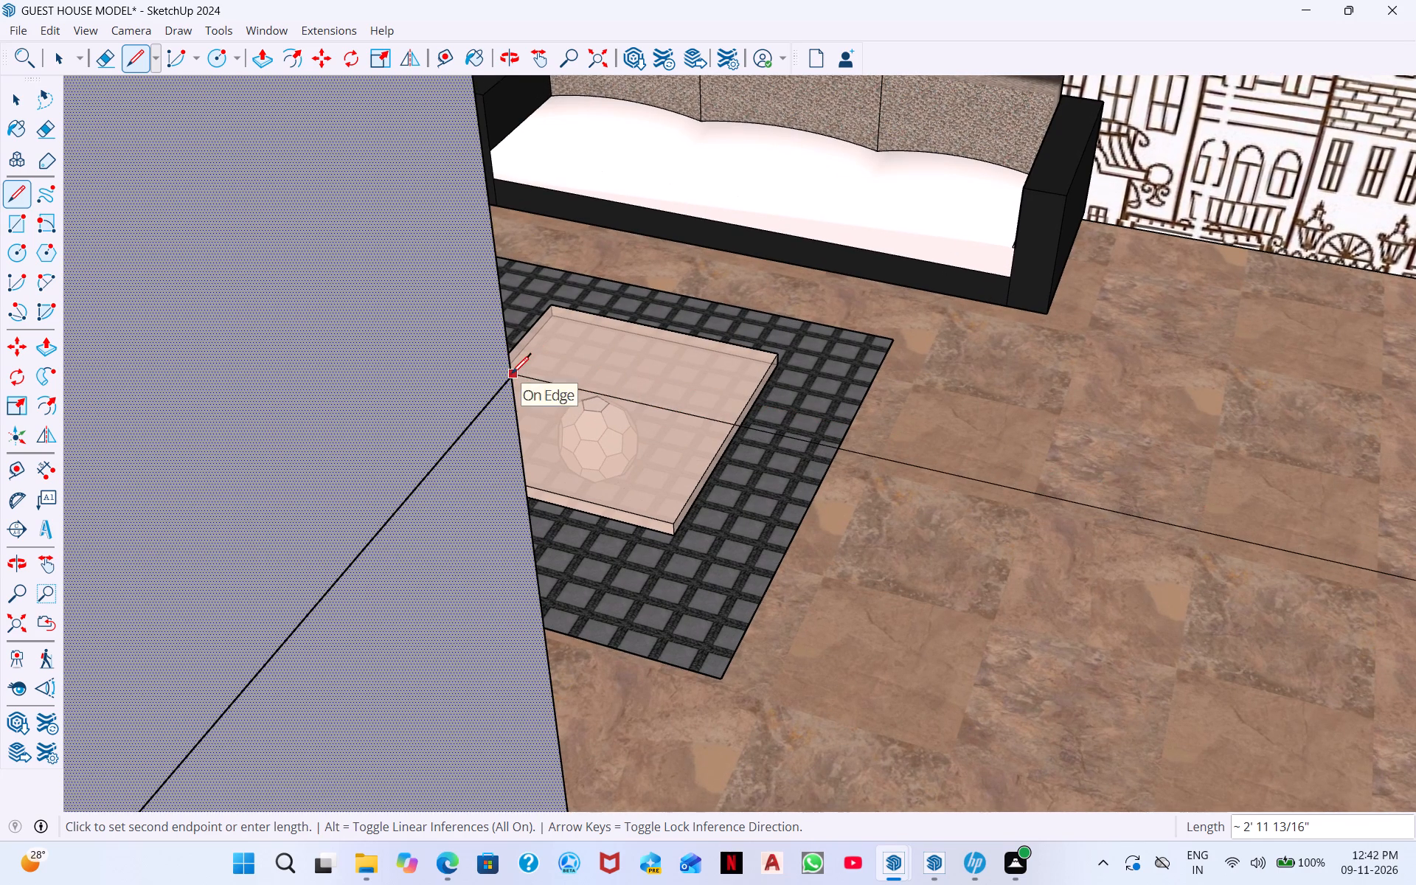
{"action": "left_click", "coordinate": [510, 375]}
Examine how the new horizontal face across the passage meets the partition's end face and the outer wall.
{"action": "scroll", "coordinate": [544, 445], "scroll_direction": "down", "scroll_amount": 9}
{"action": "middle_click_drag", "start_coordinate": [818, 577], "coordinate": [911, 647]}
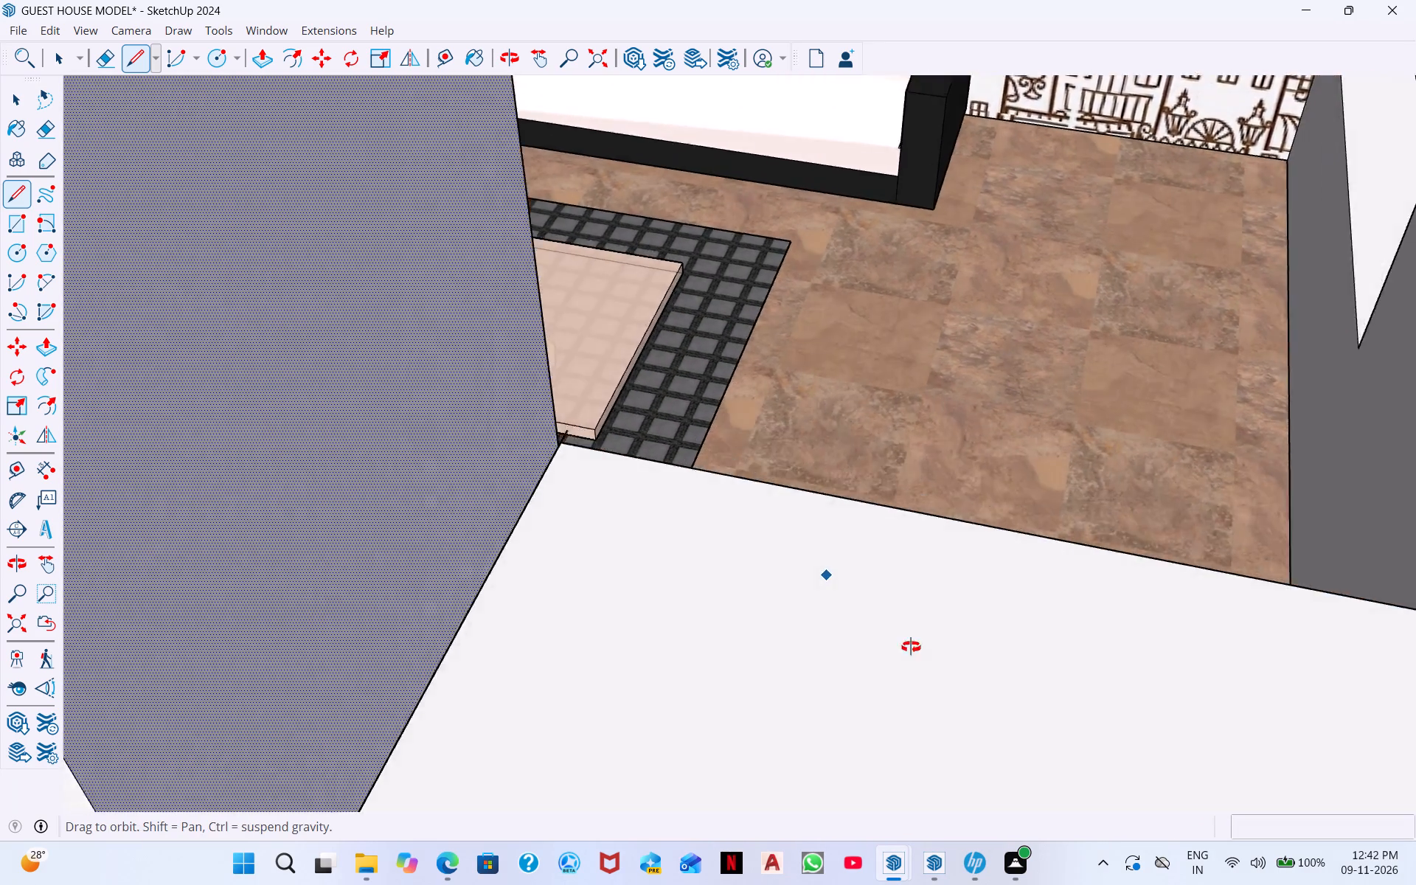
{"action": "middle_click_drag", "start_coordinate": [911, 647], "coordinate": [1210, 656]}
{"action": "scroll", "coordinate": [1219, 588], "scroll_direction": "down", "scroll_amount": 15}
{"action": "middle_click_drag", "start_coordinate": [1415, 565], "coordinate": [1253, 653]}
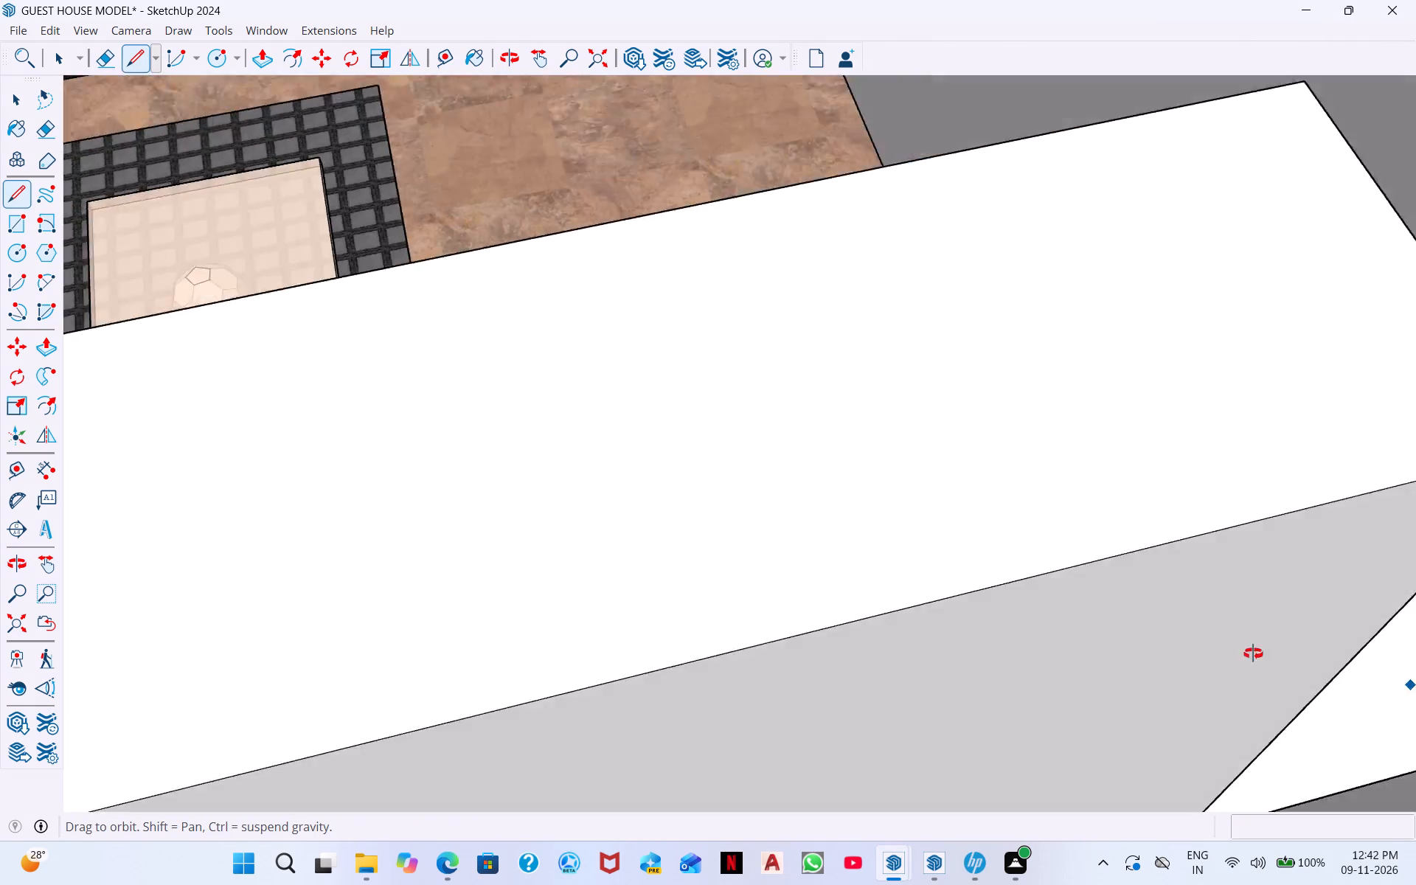
{"action": "middle_click_drag", "start_coordinate": [1253, 653], "coordinate": [930, 438]}
{"action": "scroll", "coordinate": [971, 678], "scroll_direction": "down", "scroll_amount": 5}
{"action": "middle_click_drag", "start_coordinate": [1027, 687], "coordinate": [921, 635]}
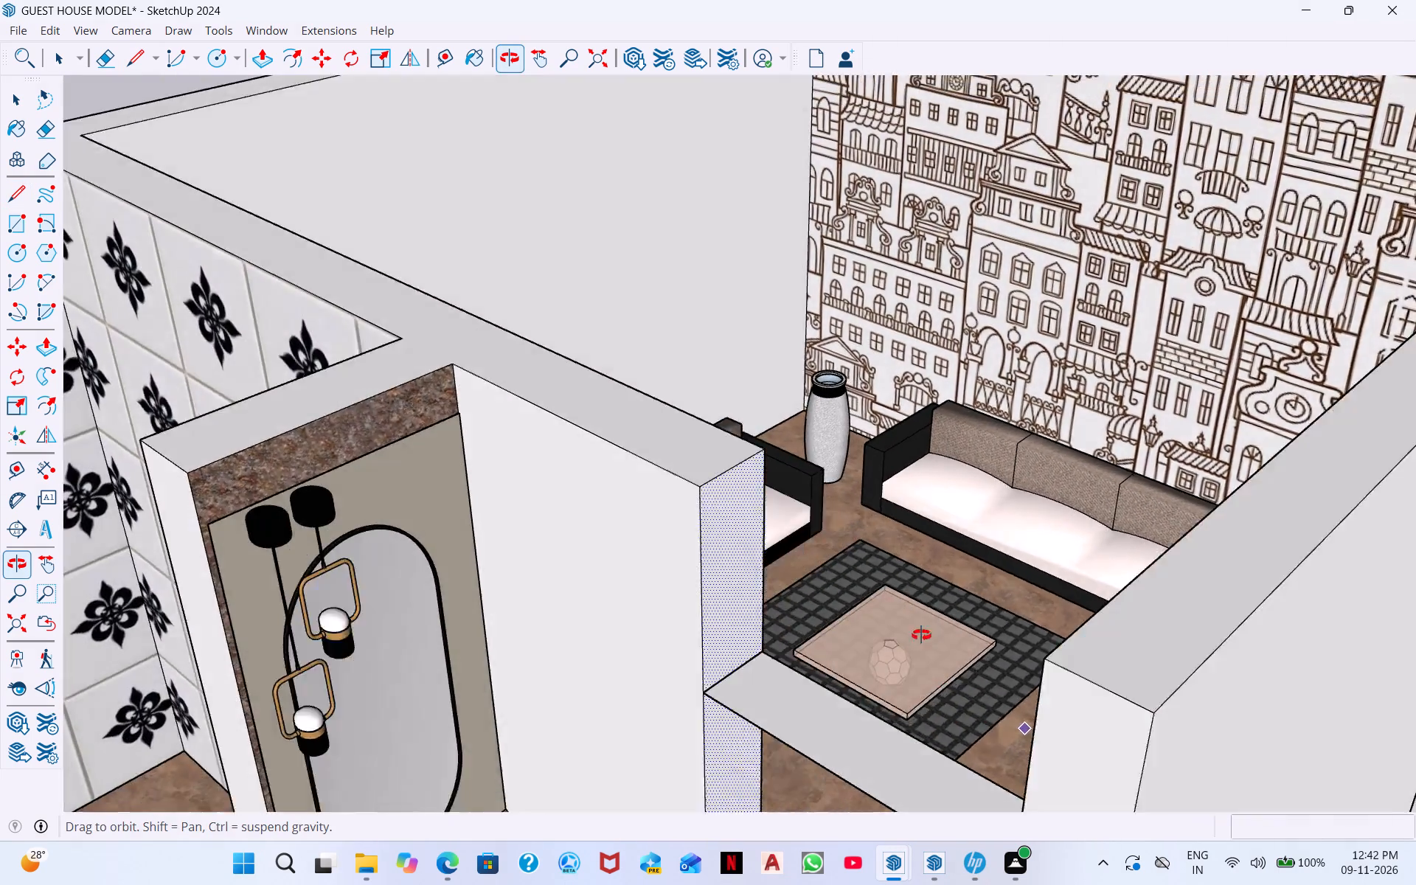
{"action": "middle_click_drag", "start_coordinate": [921, 635], "coordinate": [811, 569]}
{"action": "scroll", "coordinate": [529, 496], "scroll_direction": "up", "scroll_amount": 5}
{"action": "scroll", "coordinate": [333, 426], "scroll_direction": "up", "scroll_amount": 11}
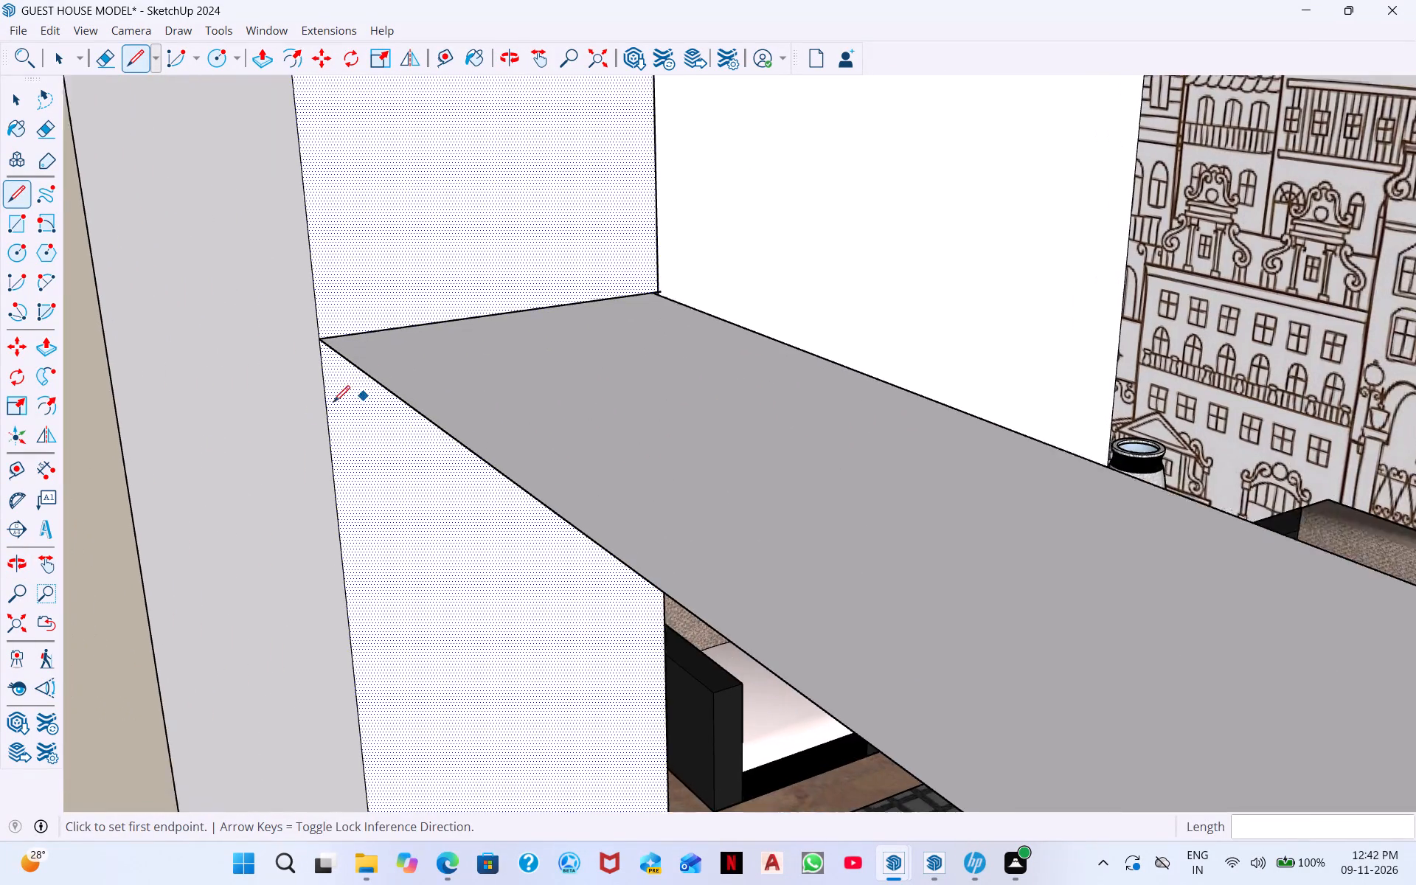
{"action": "middle_click_drag", "start_coordinate": [316, 379], "coordinate": [298, 594]}
{"action": "middle_click_drag", "start_coordinate": [775, 386], "coordinate": [697, 414]}
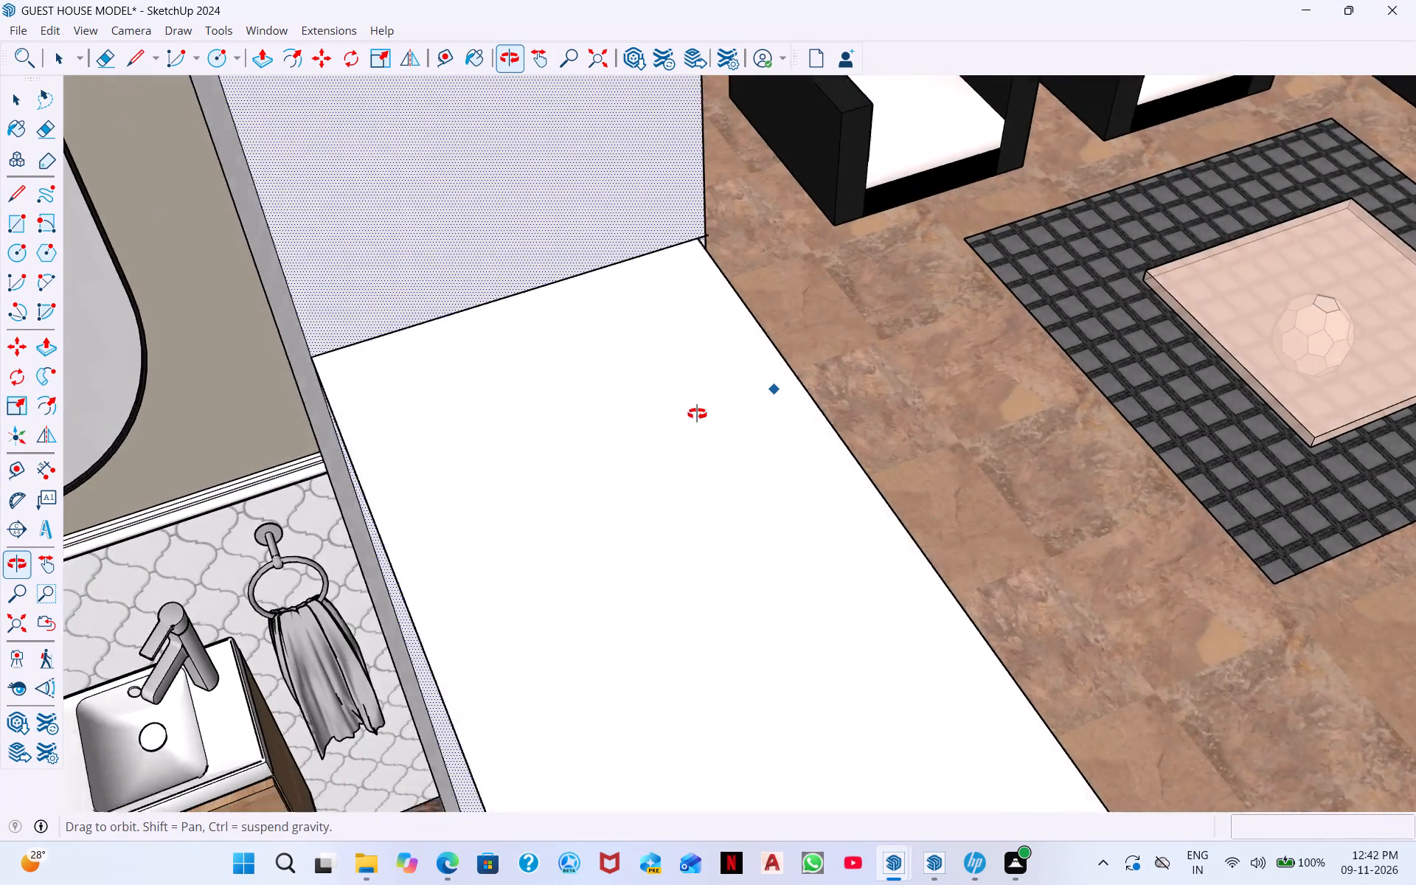
{"action": "middle_click_drag", "start_coordinate": [697, 414], "coordinate": [533, 375]}
{"action": "scroll", "coordinate": [695, 301], "scroll_direction": "up", "scroll_amount": 4}
{"action": "scroll", "coordinate": [839, 274], "scroll_direction": "up", "scroll_amount": 4}
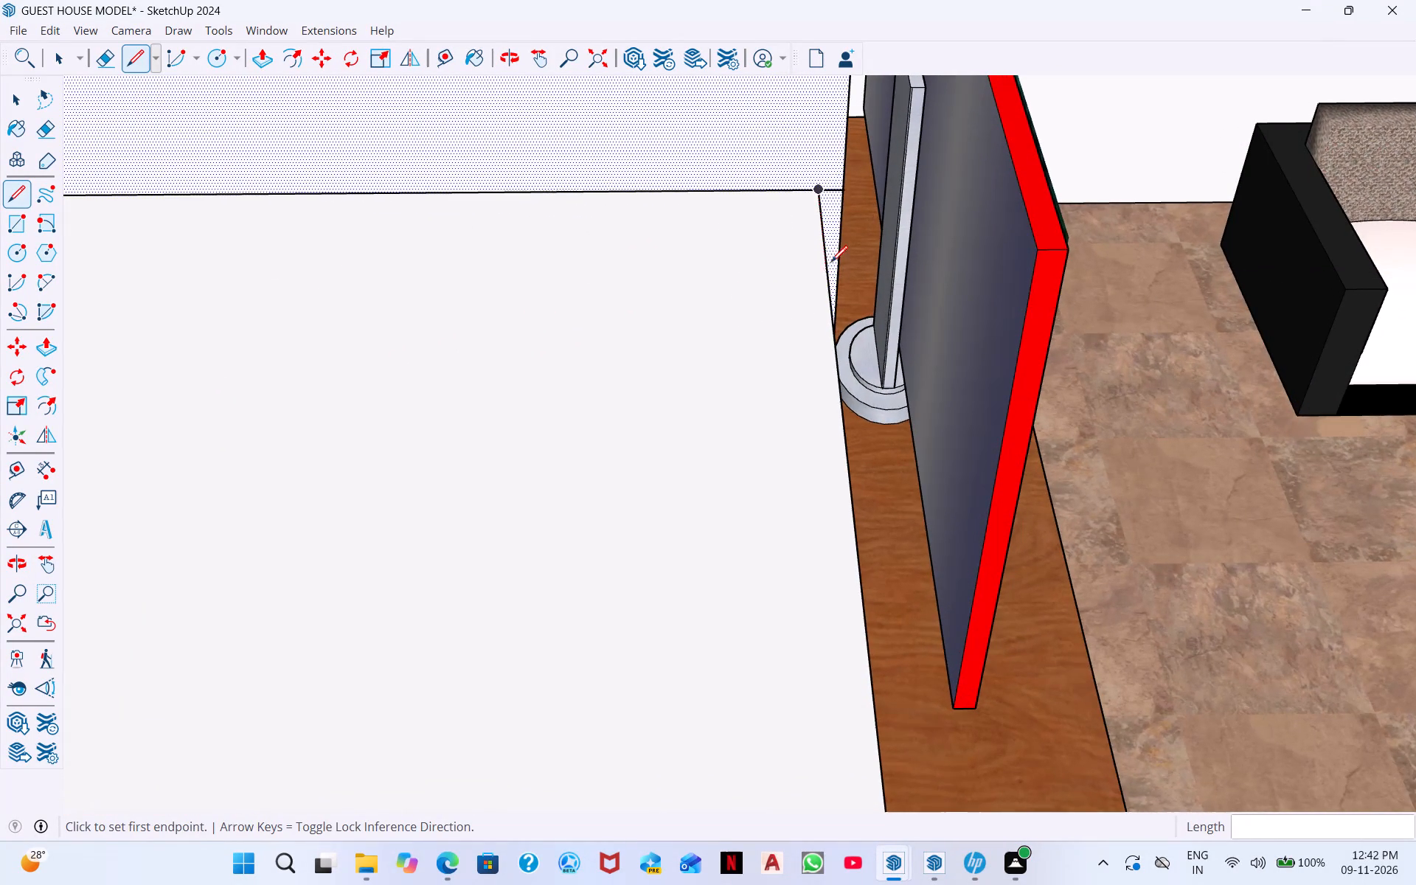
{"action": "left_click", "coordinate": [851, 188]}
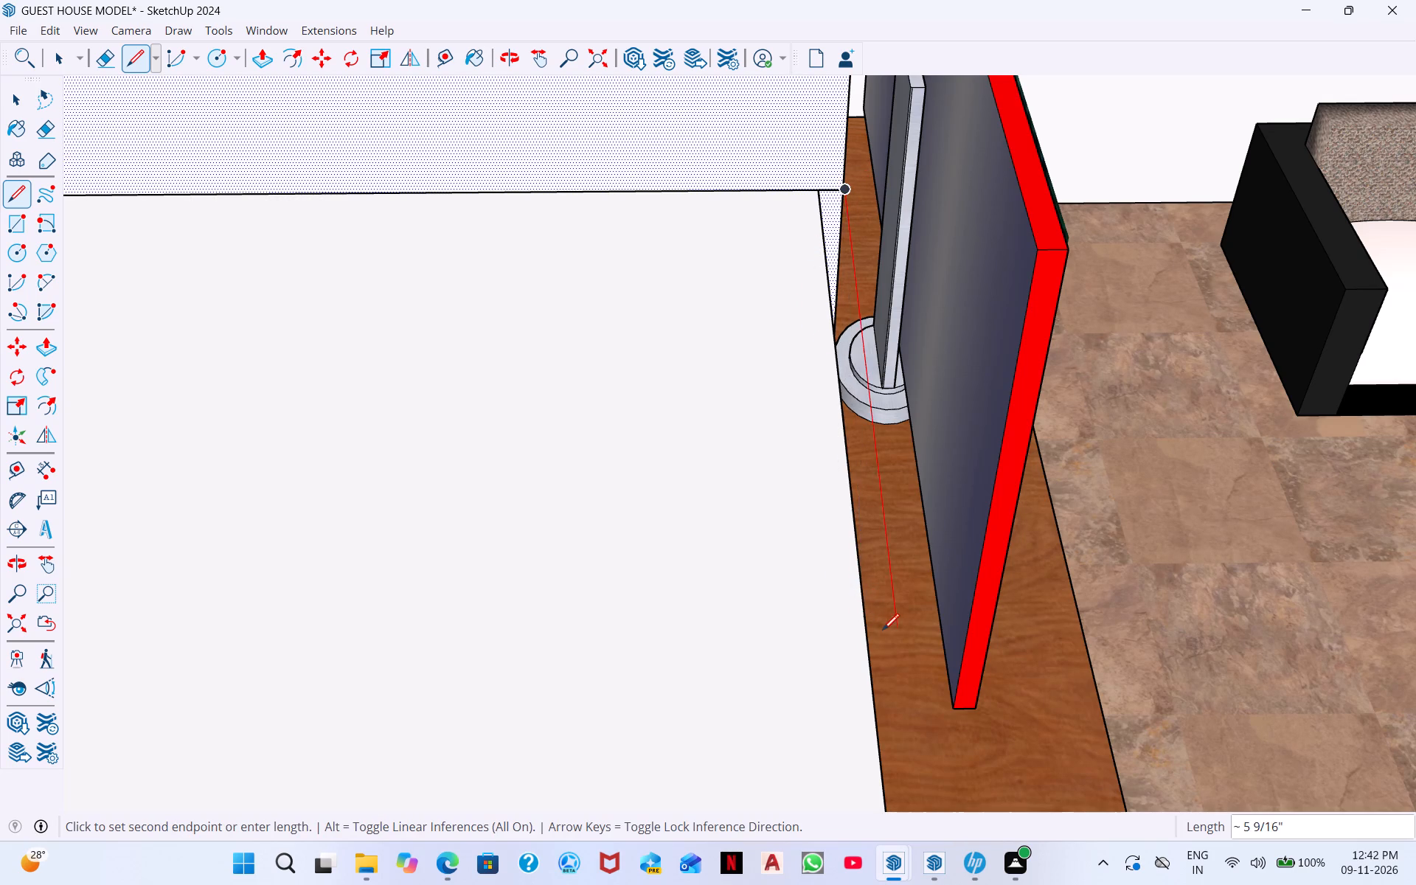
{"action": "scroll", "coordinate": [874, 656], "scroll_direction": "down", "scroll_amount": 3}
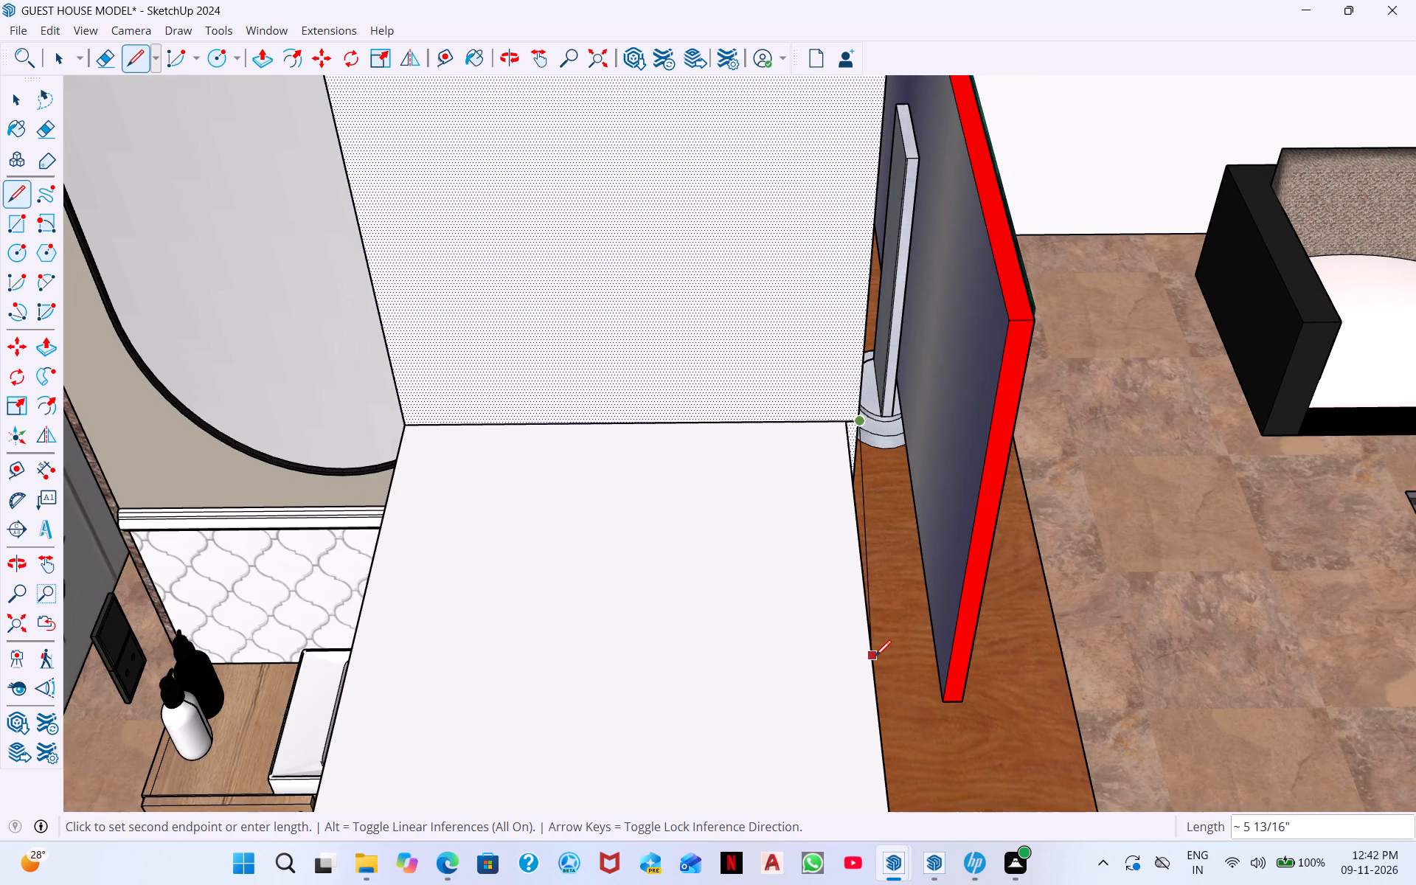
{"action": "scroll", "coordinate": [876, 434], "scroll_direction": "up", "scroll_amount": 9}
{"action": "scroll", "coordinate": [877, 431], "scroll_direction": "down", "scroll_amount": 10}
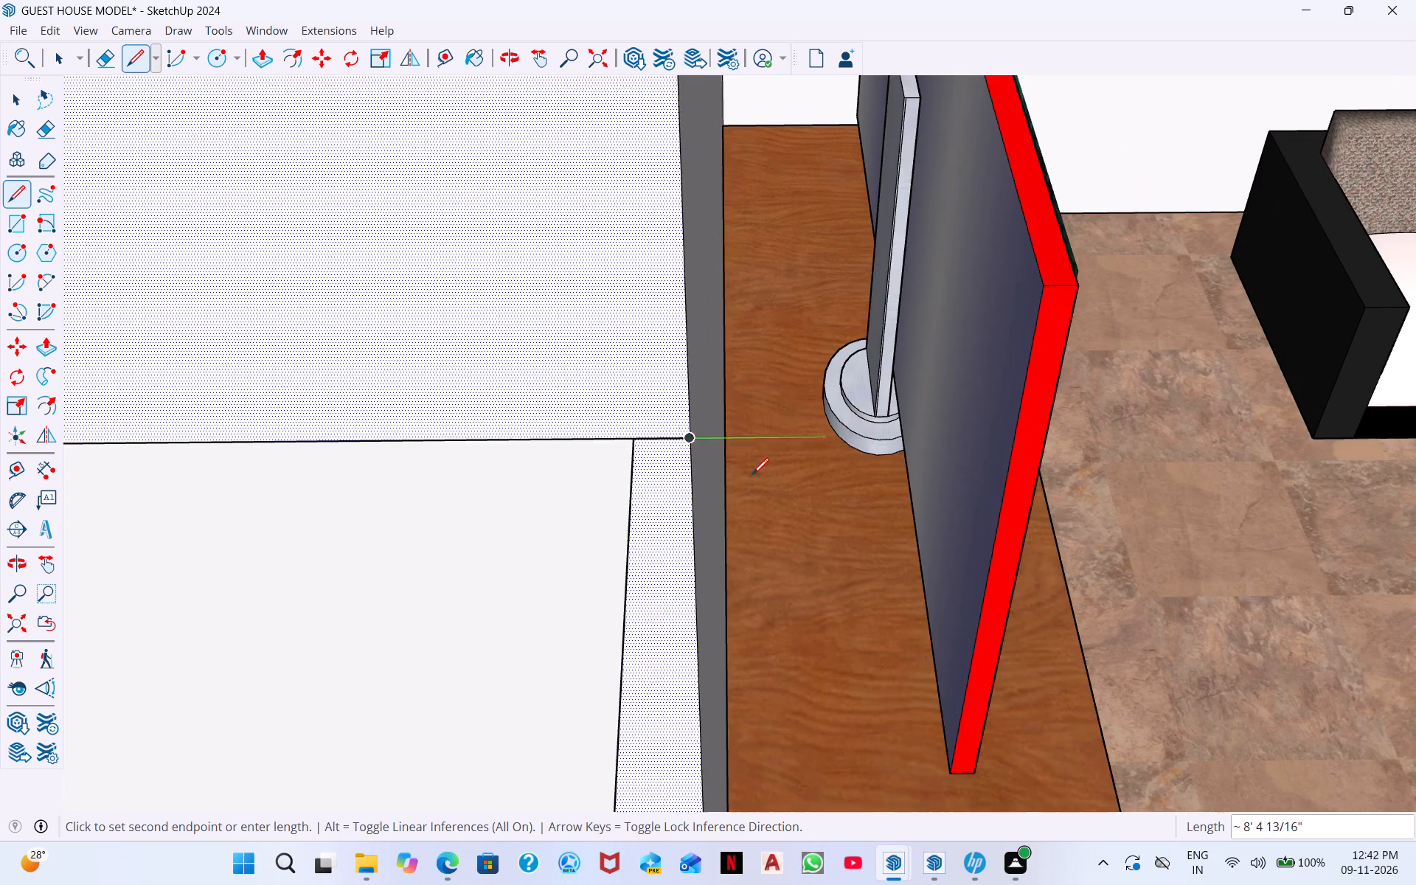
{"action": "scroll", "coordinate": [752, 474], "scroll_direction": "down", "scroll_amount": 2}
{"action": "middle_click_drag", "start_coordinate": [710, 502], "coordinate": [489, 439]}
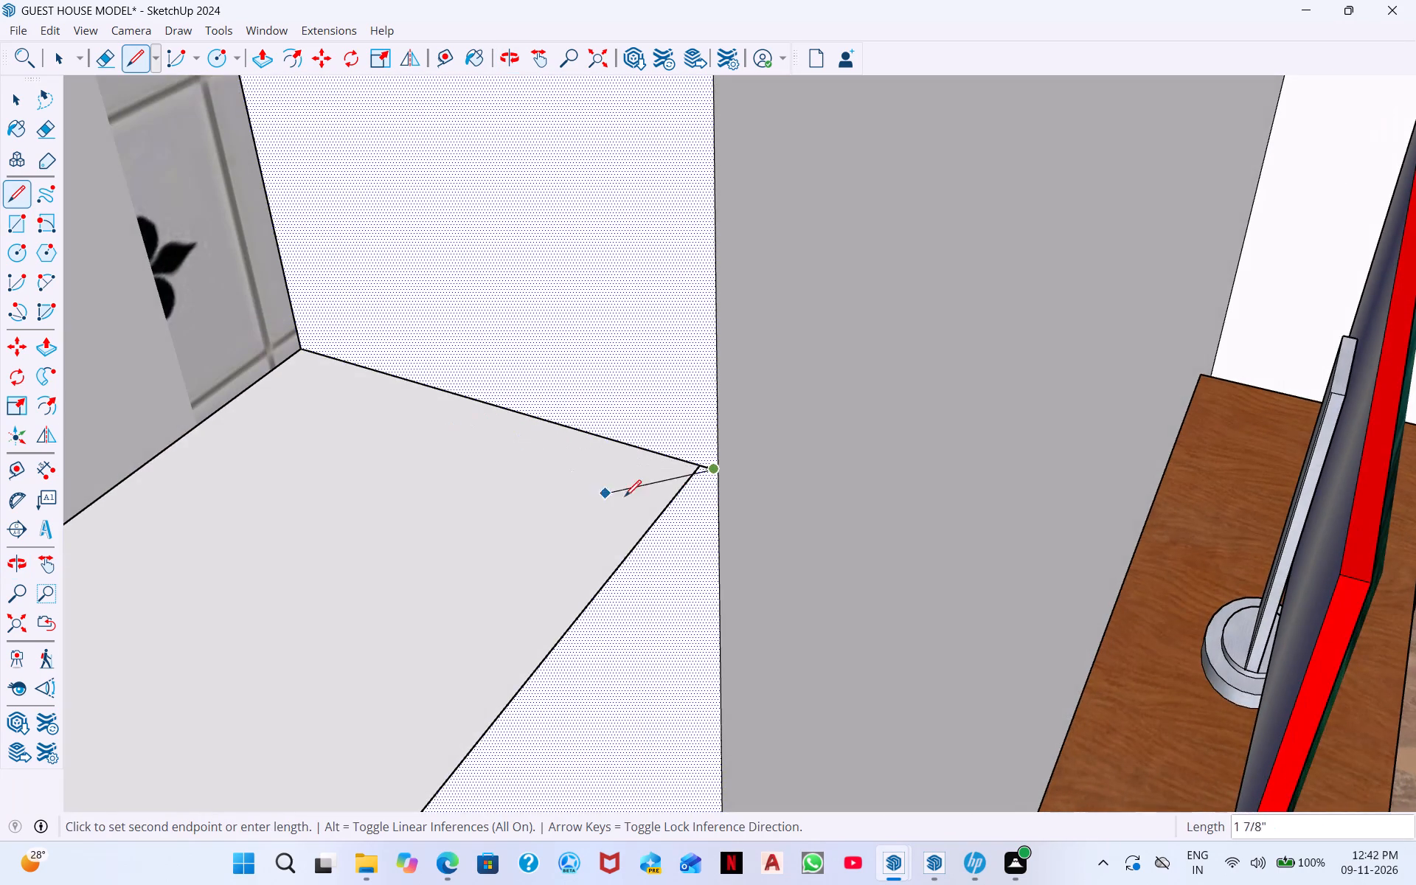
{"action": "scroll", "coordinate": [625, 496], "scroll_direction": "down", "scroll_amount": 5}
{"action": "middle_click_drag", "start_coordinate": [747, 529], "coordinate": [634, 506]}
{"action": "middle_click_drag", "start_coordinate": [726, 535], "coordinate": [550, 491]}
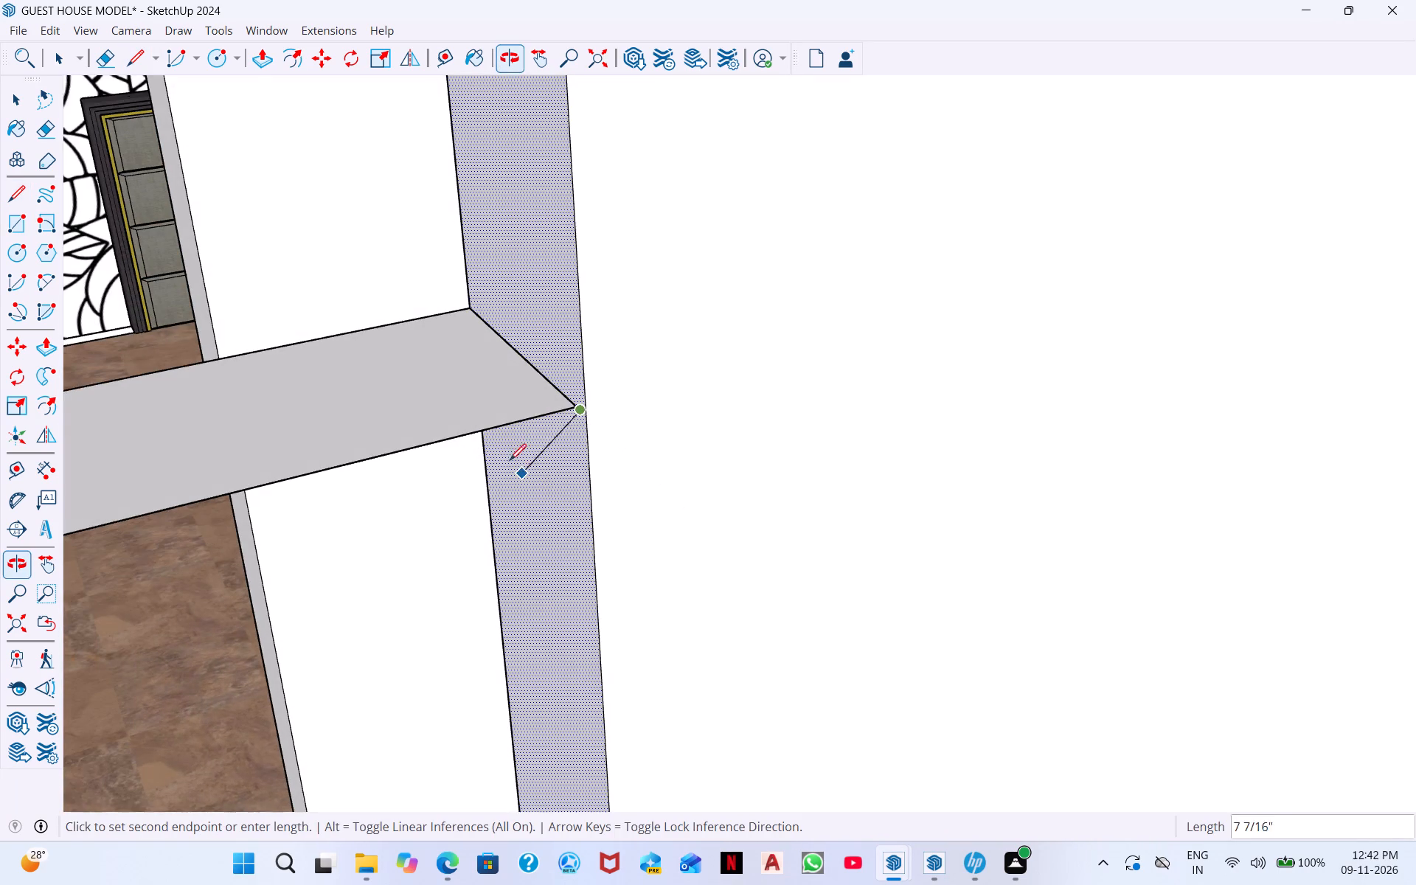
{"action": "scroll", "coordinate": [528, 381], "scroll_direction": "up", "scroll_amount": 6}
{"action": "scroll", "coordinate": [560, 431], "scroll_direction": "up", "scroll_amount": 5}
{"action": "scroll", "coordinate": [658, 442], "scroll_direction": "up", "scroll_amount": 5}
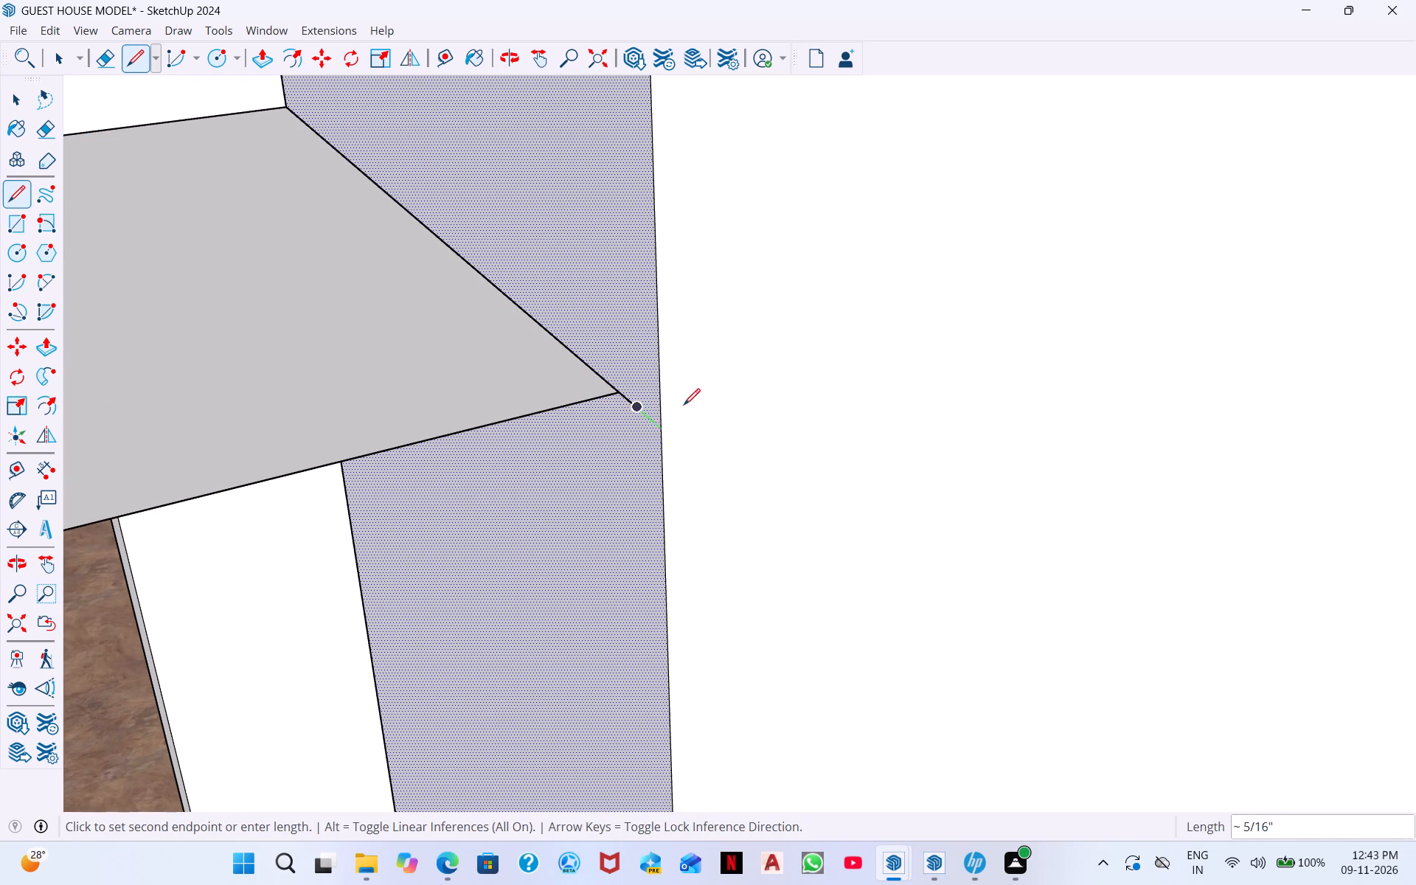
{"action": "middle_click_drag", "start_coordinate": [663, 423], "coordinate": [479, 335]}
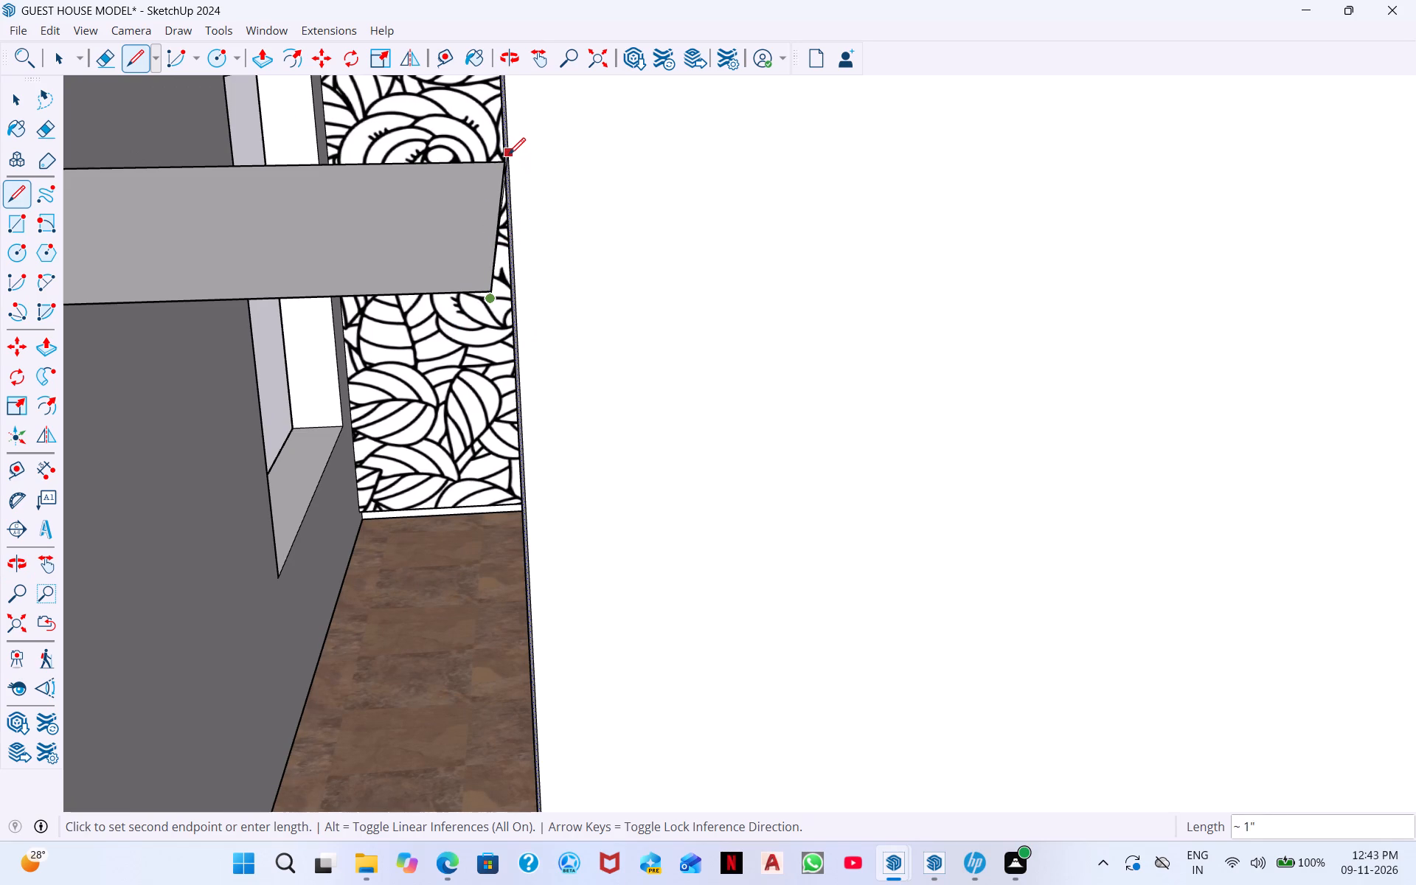
Undo the second crossing line and the two 9" lines on the outer wall and the partition's end face.
{"action": "key", "text": "ctrl+z"}
{"action": "key", "text": "ctrl+z"}
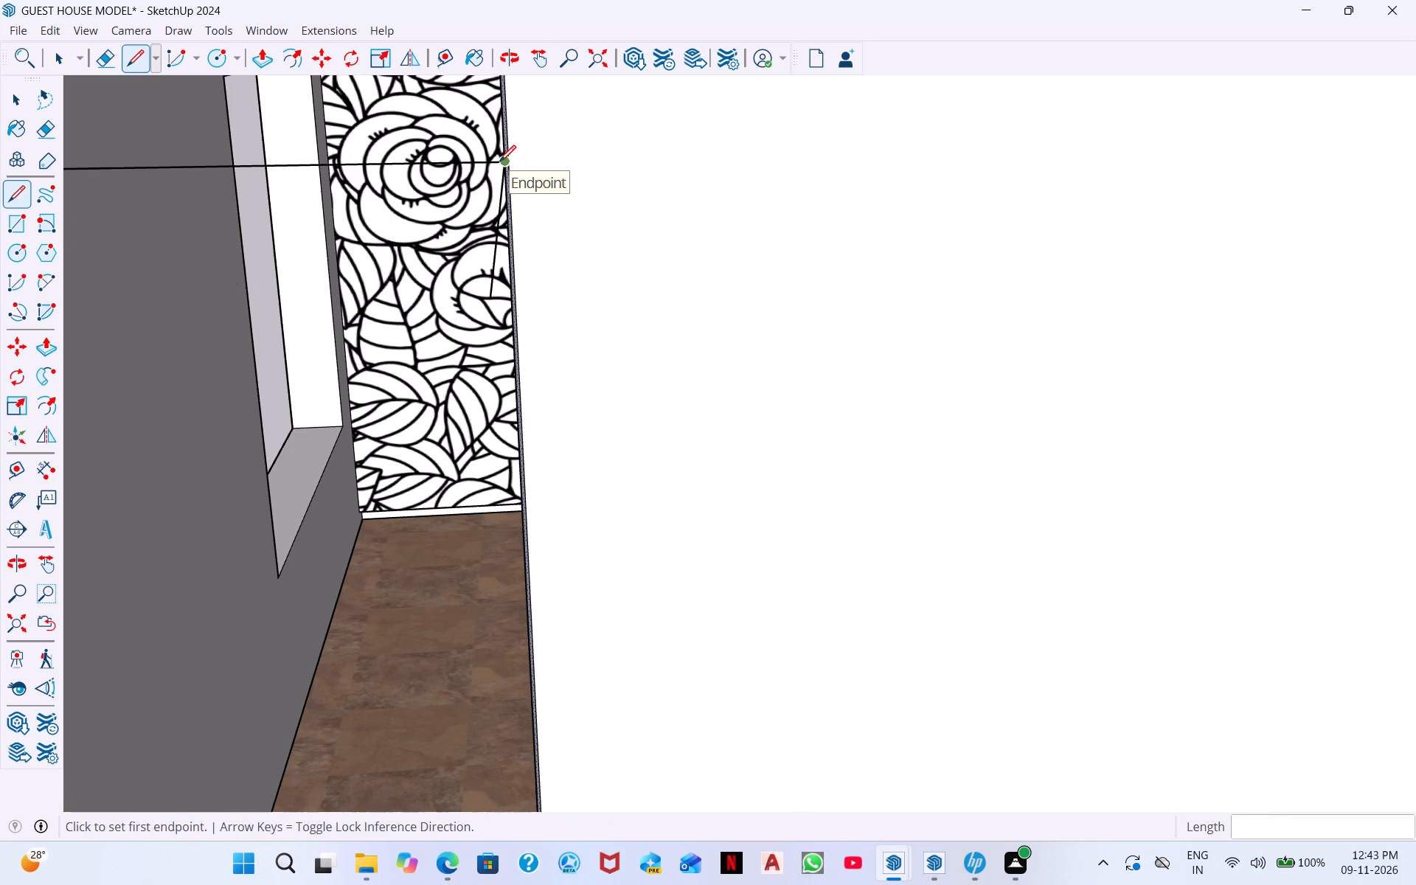
{"action": "key", "text": "ctrl+z"}
{"action": "key", "text": "ctrl+z"}
Draw a line about 9 1/16" across the partition's end face, from the remaining crossing line's endpoint to the opposite vertical edge.
{"action": "scroll", "coordinate": [502, 168], "scroll_direction": "up", "scroll_amount": 4}
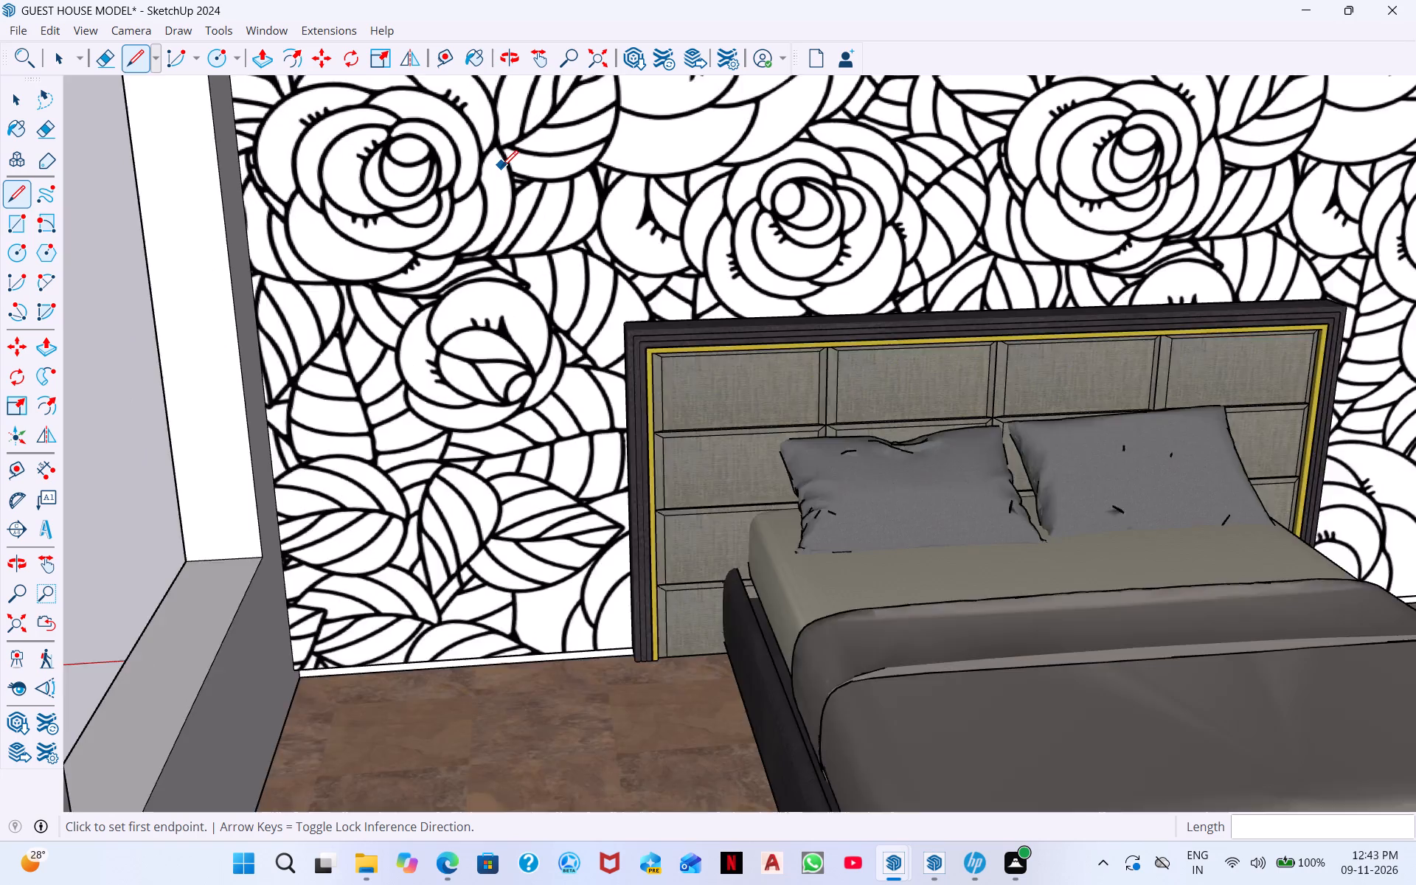
{"action": "scroll", "coordinate": [502, 167], "scroll_direction": "up", "scroll_amount": 2}
{"action": "scroll", "coordinate": [511, 167], "scroll_direction": "down", "scroll_amount": 9}
{"action": "scroll", "coordinate": [569, 189], "scroll_direction": "up", "scroll_amount": 5}
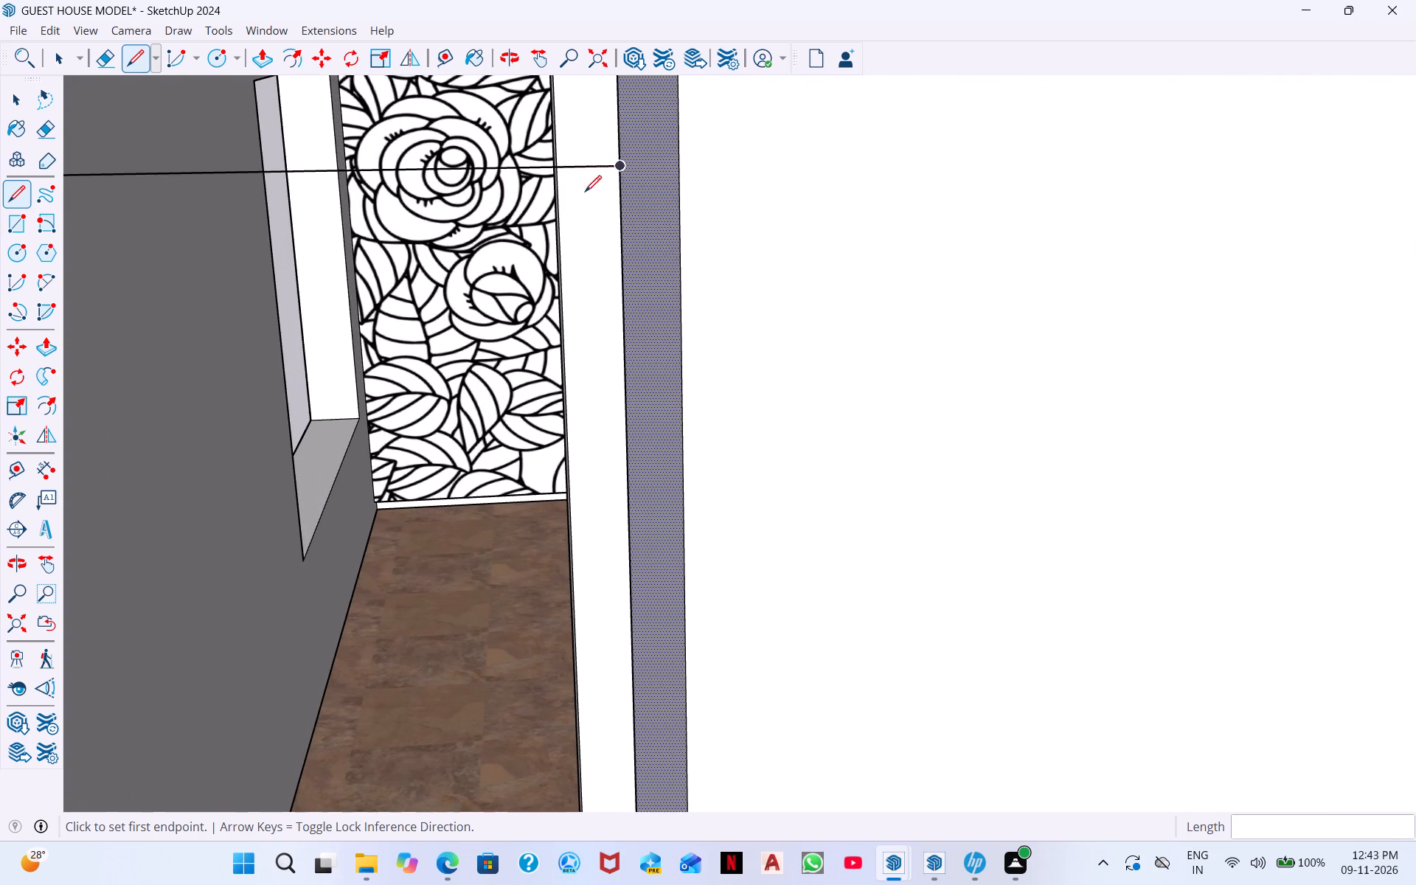
{"action": "left_click_drag", "start_coordinate": [618, 166], "coordinate": [622, 173]}
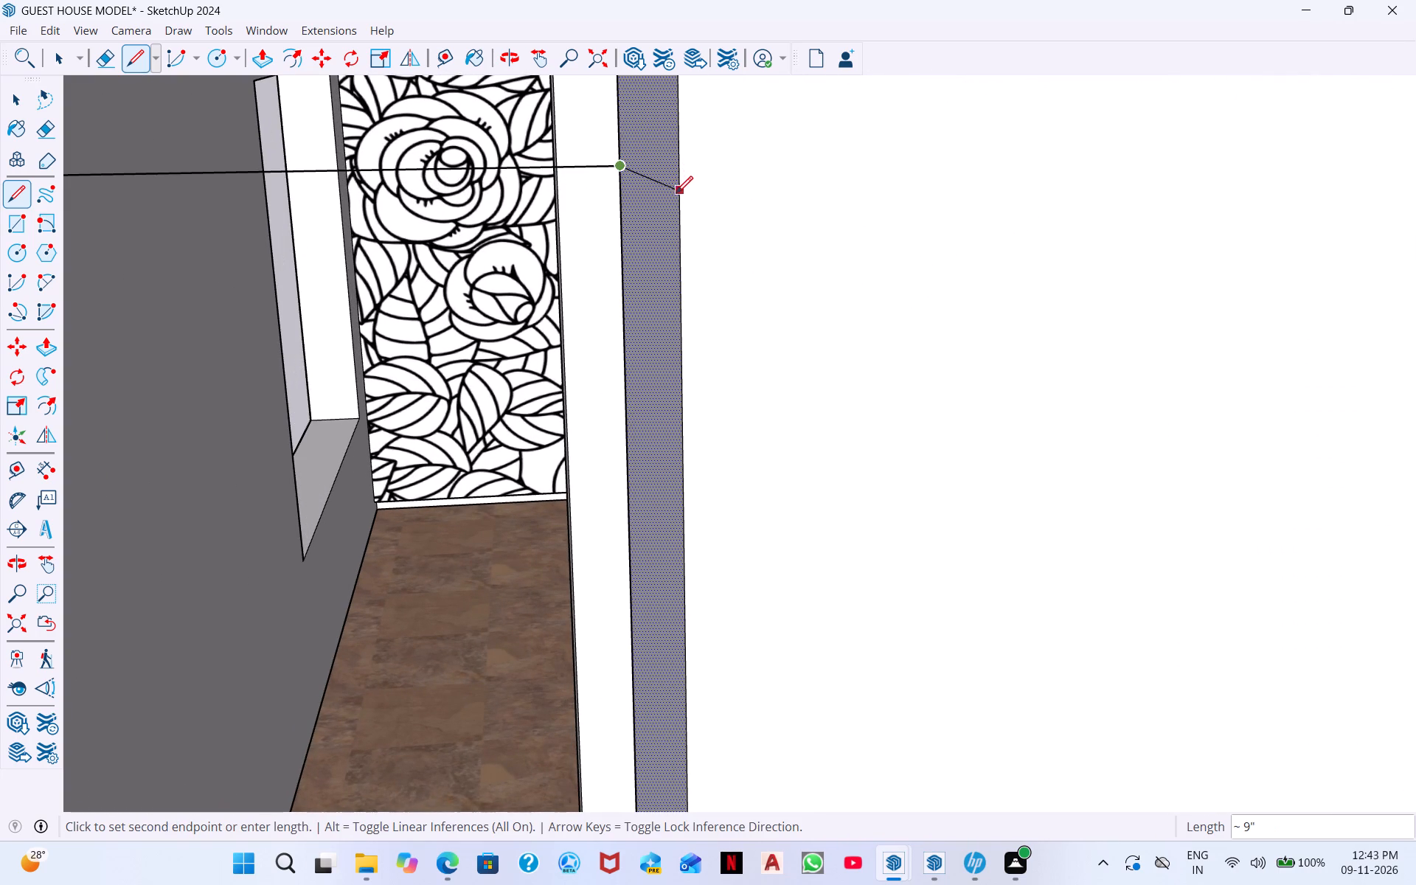
{"action": "middle_click_drag", "start_coordinate": [673, 195], "coordinate": [631, 187]}
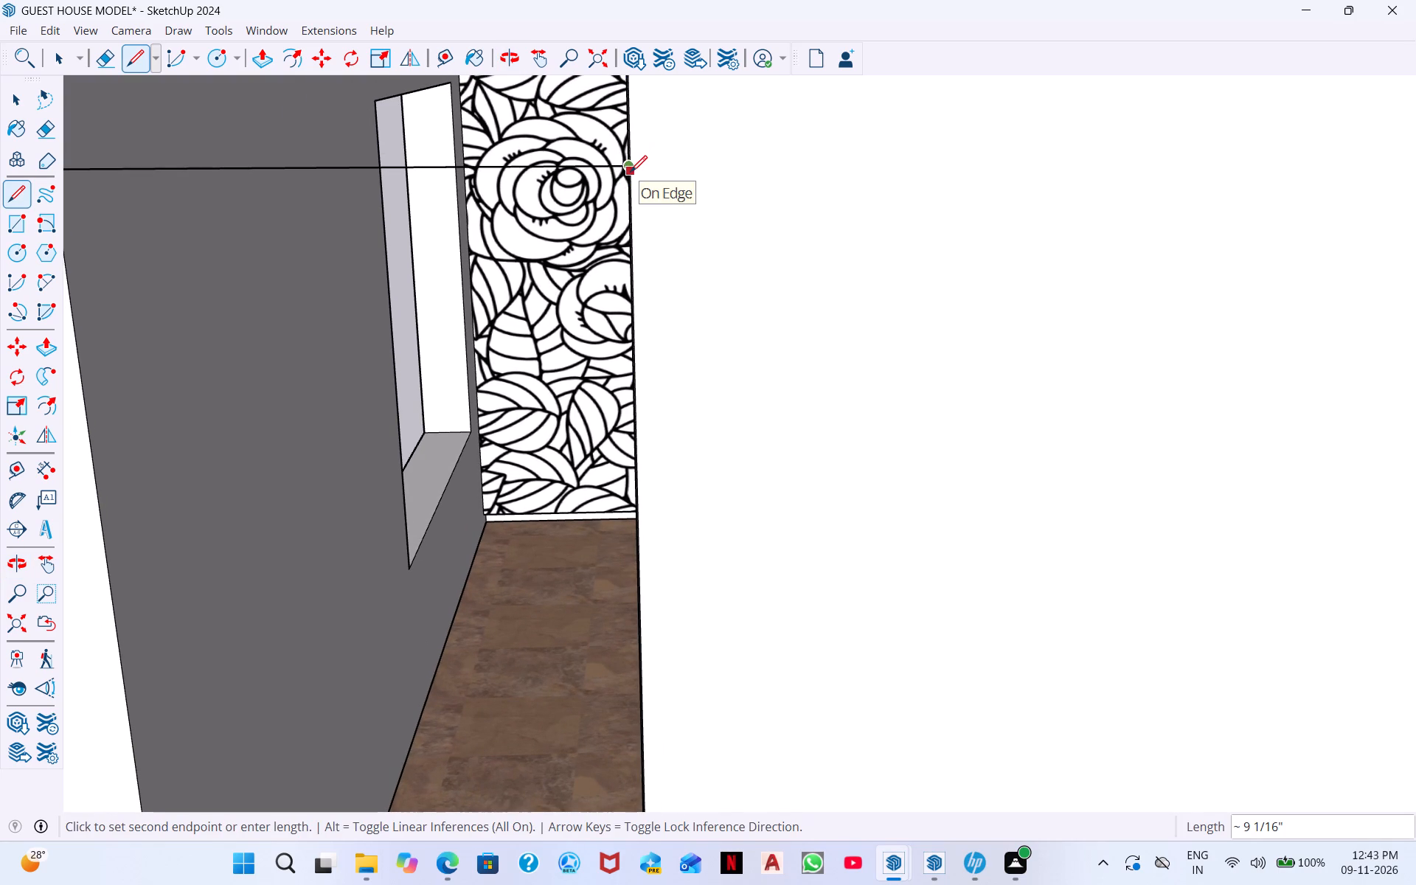
{"action": "left_click", "coordinate": [632, 169]}
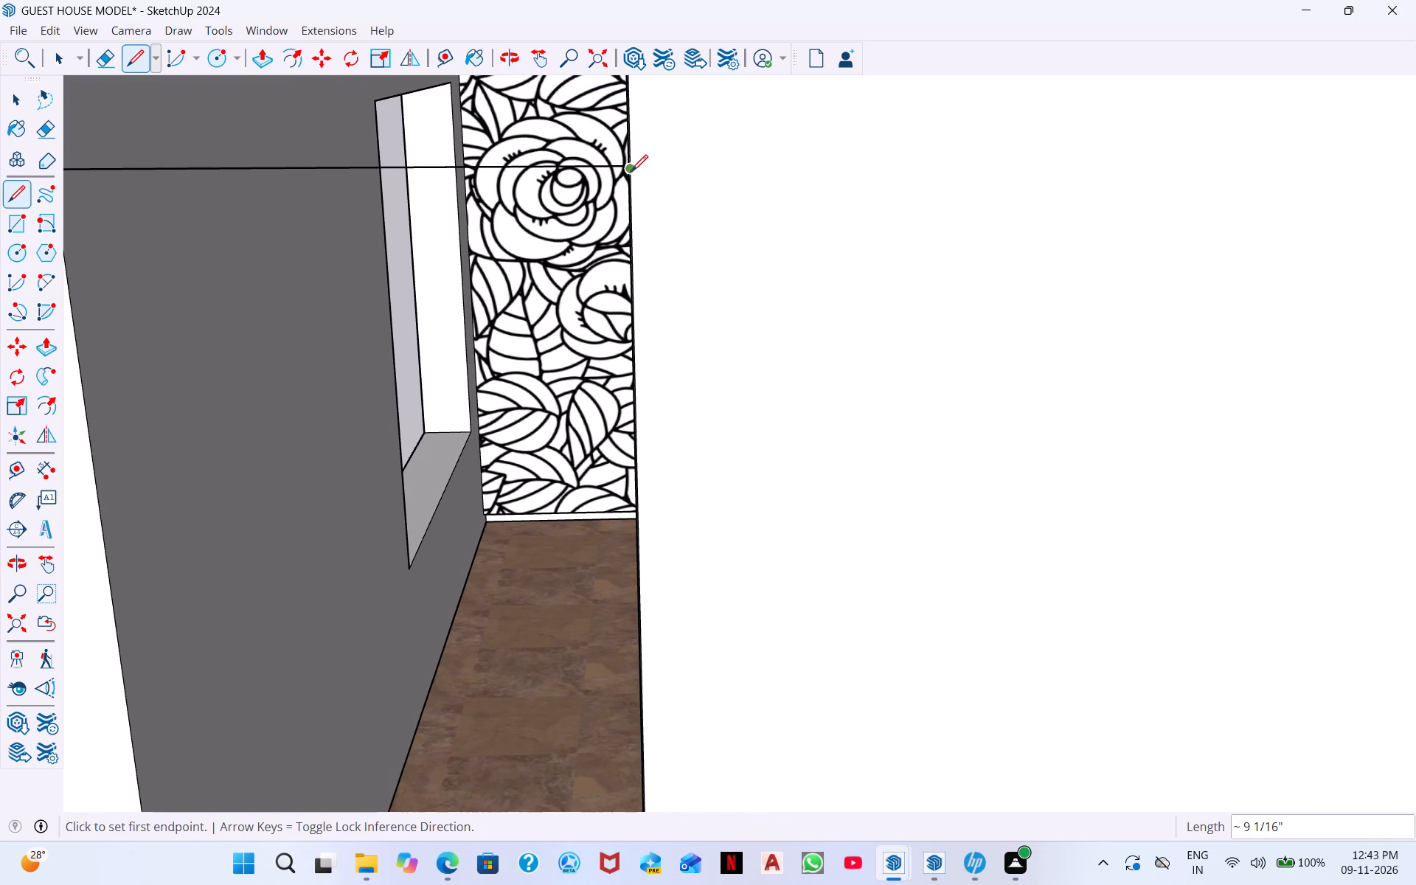
Draw a line about 9 1/16" along the outer wall's inner face, starting at the crossing line's endpoint on that wall.
{"action": "middle_click_drag", "start_coordinate": [586, 197], "coordinate": [640, 221]}
{"action": "scroll", "coordinate": [649, 221], "scroll_direction": "down", "scroll_amount": 6}
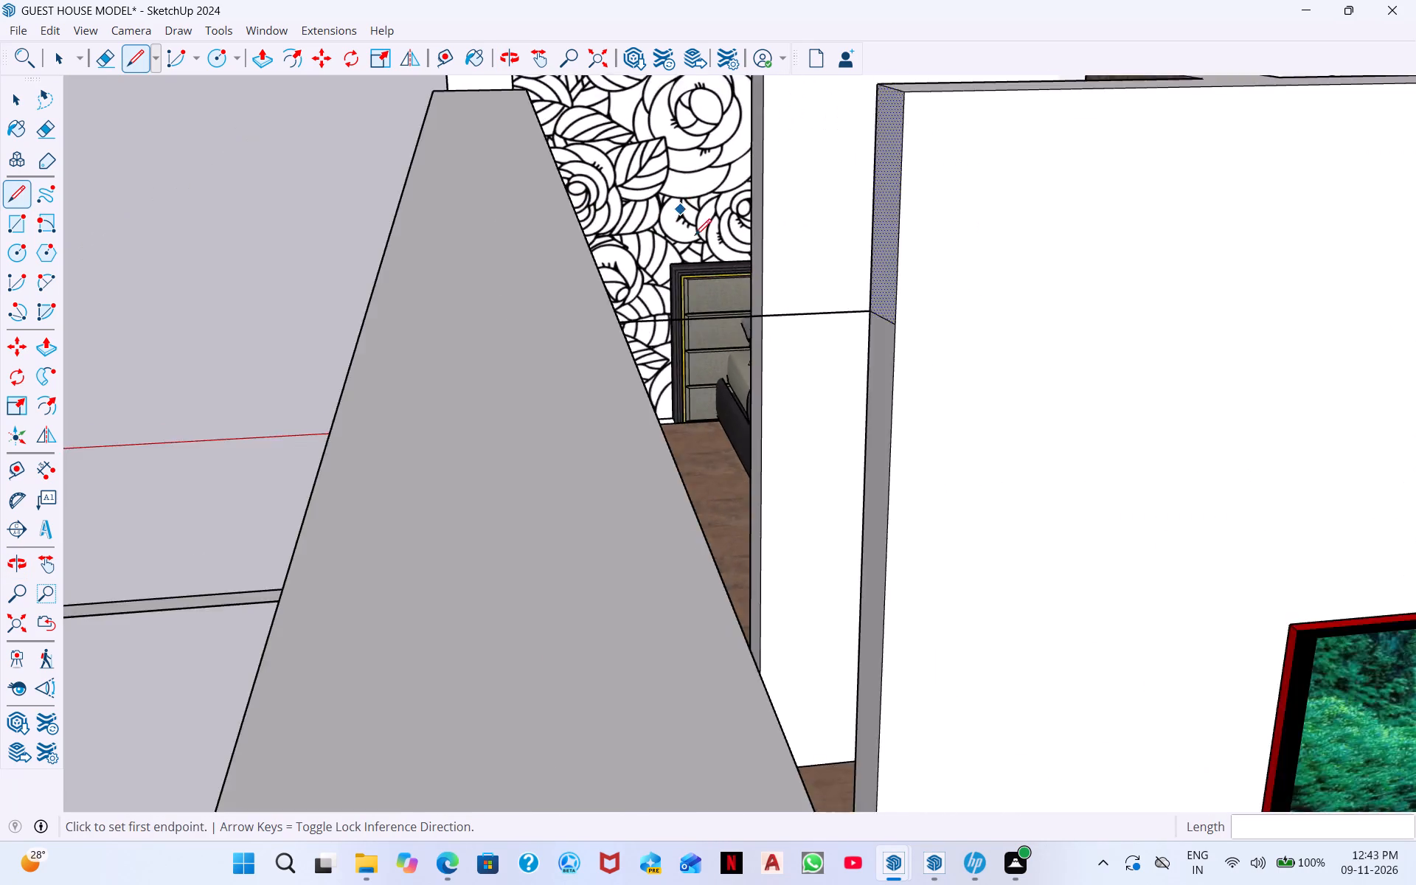
{"action": "scroll", "coordinate": [695, 235], "scroll_direction": "down", "scroll_amount": 2}
{"action": "scroll", "coordinate": [791, 296], "scroll_direction": "down", "scroll_amount": 3}
{"action": "scroll", "coordinate": [763, 294], "scroll_direction": "up", "scroll_amount": 3}
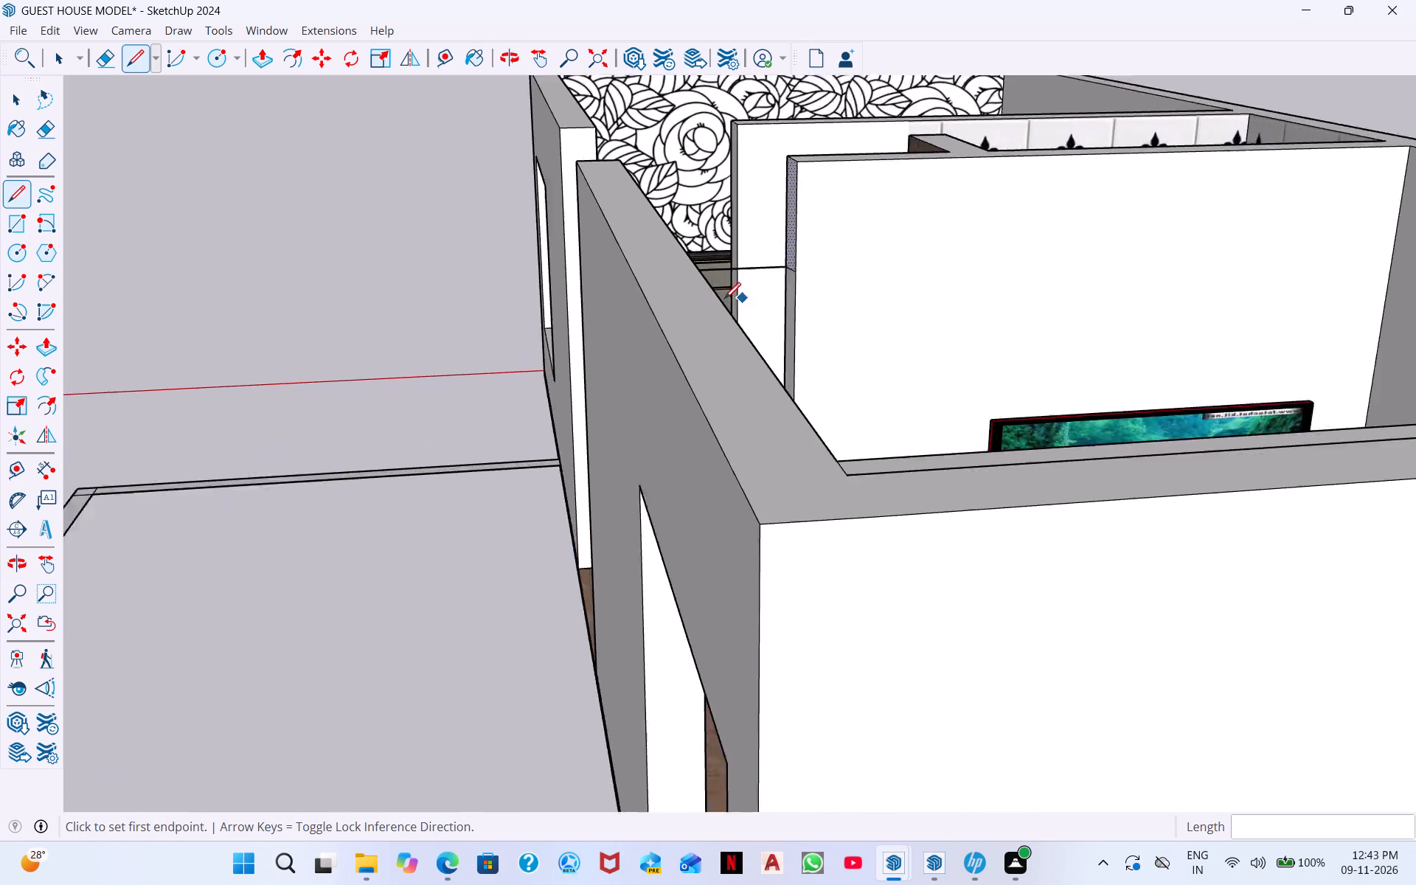
{"action": "scroll", "coordinate": [724, 299], "scroll_direction": "up", "scroll_amount": 5}
{"action": "middle_click_drag", "start_coordinate": [849, 339], "coordinate": [777, 341]}
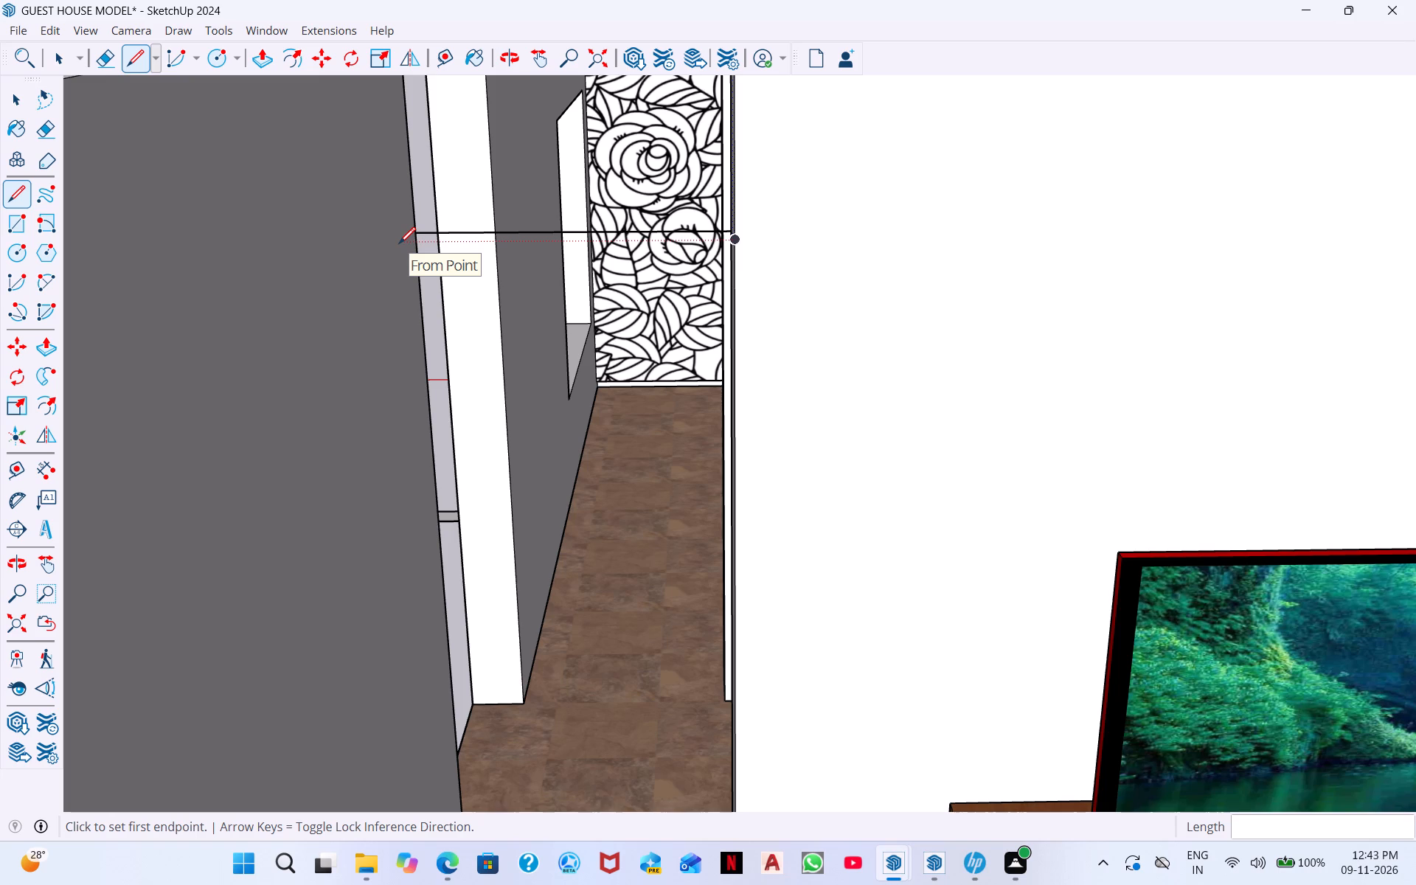
{"action": "key", "text": "Escape"}
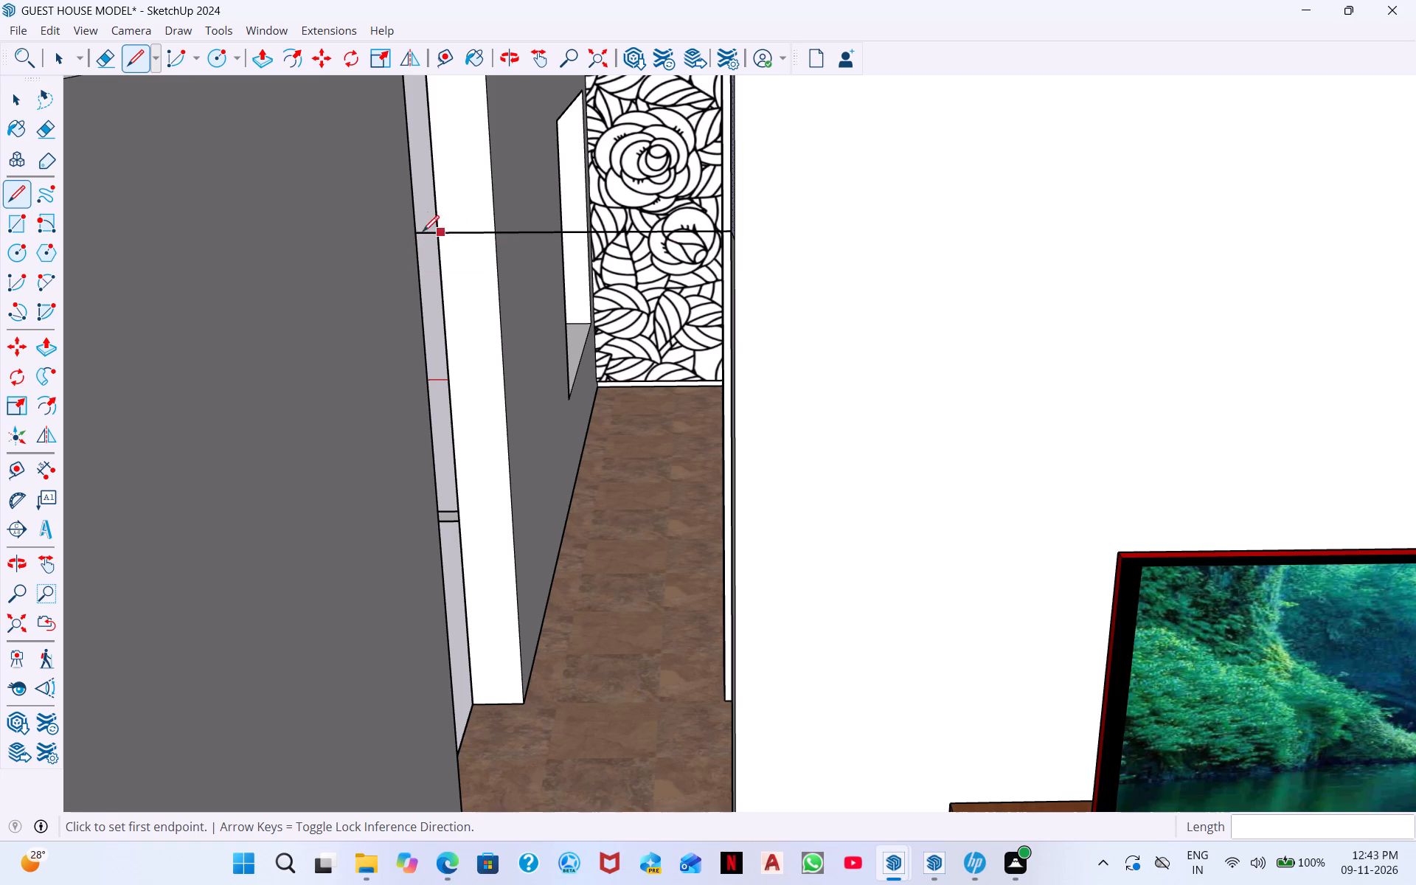
{"action": "scroll", "coordinate": [412, 229], "scroll_direction": "up", "scroll_amount": 11}
{"action": "left_click", "coordinate": [409, 237]}
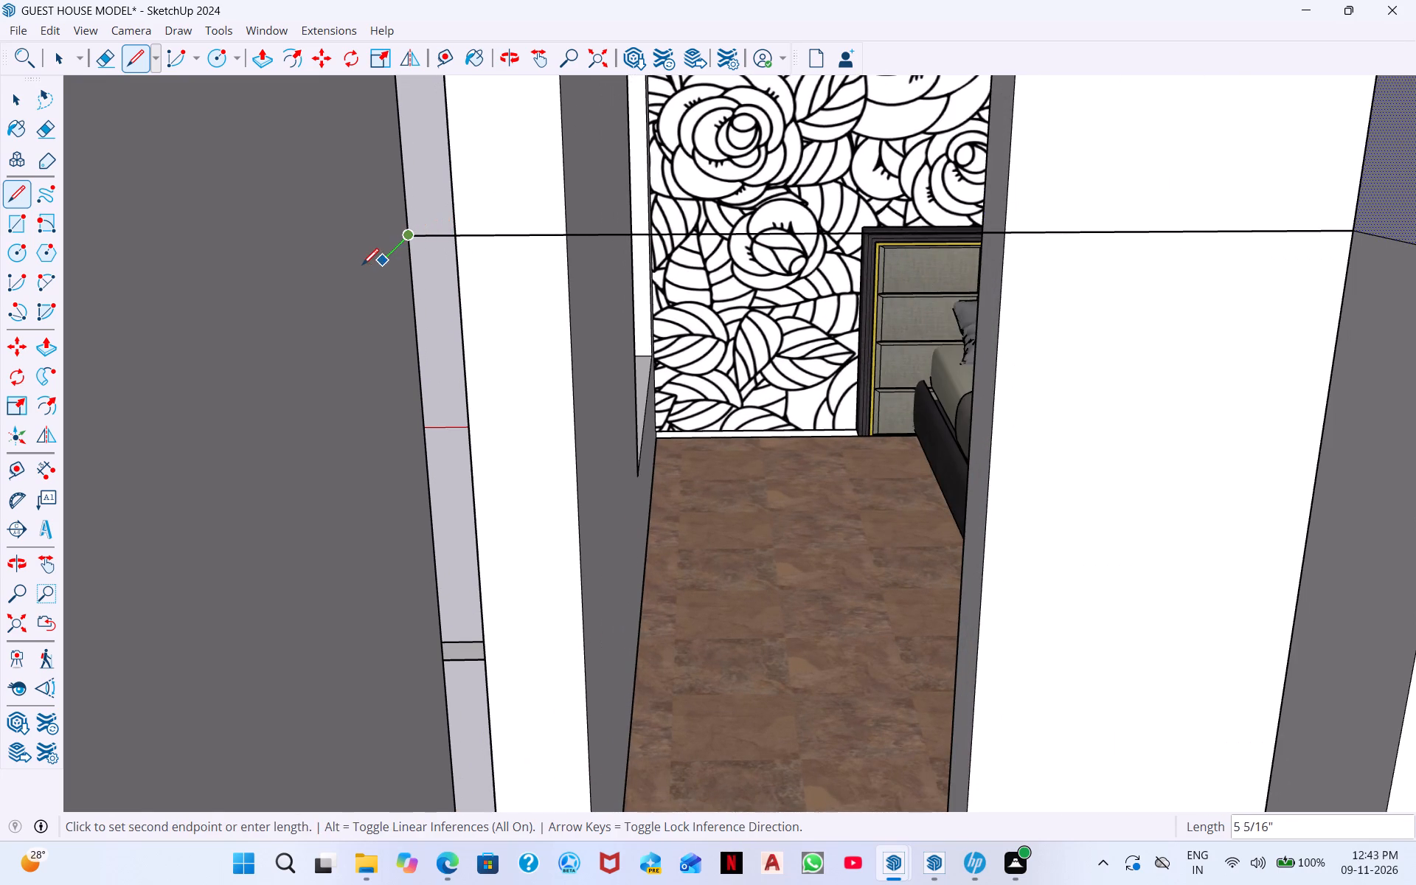
{"action": "left_click", "coordinate": [351, 271]}
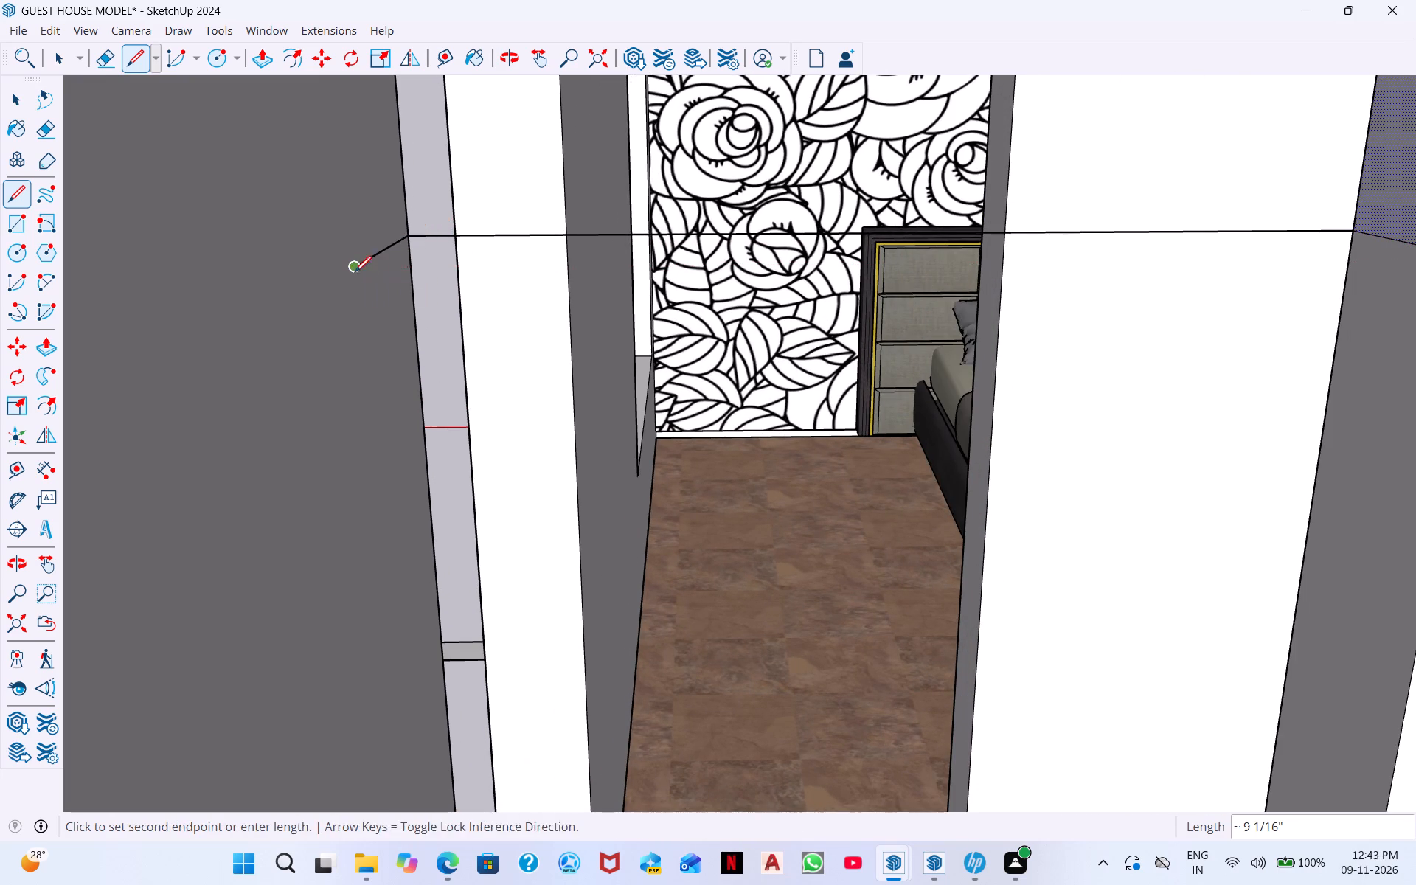
Draw a line about 2' 11 13/16" across the passage between the free ends of the two short lines, closing the rectangle.
{"action": "scroll", "coordinate": [688, 296], "scroll_direction": "down", "scroll_amount": 7}
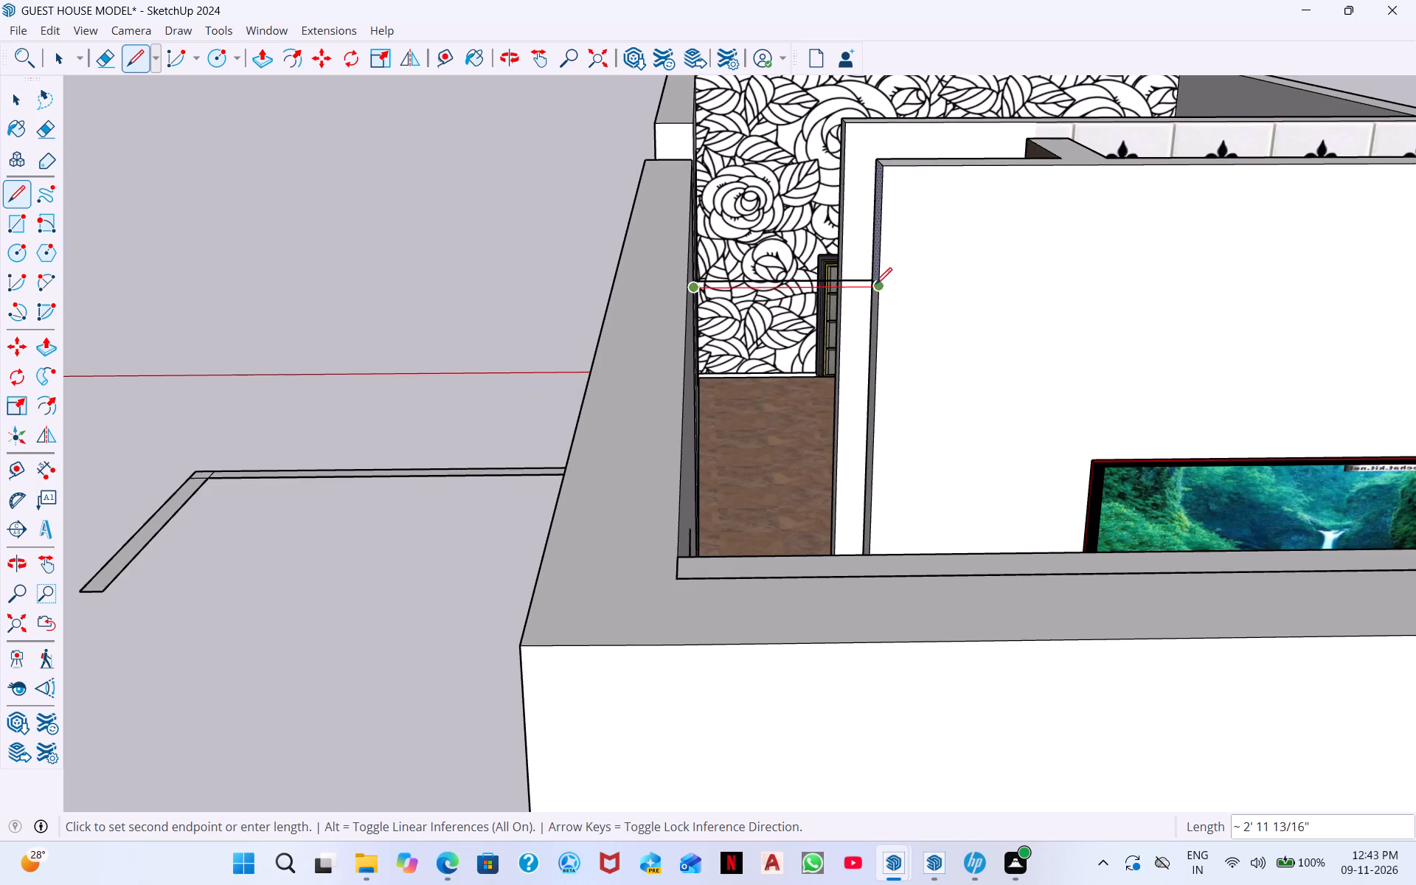
{"action": "scroll", "coordinate": [875, 285], "scroll_direction": "up", "scroll_amount": 8}
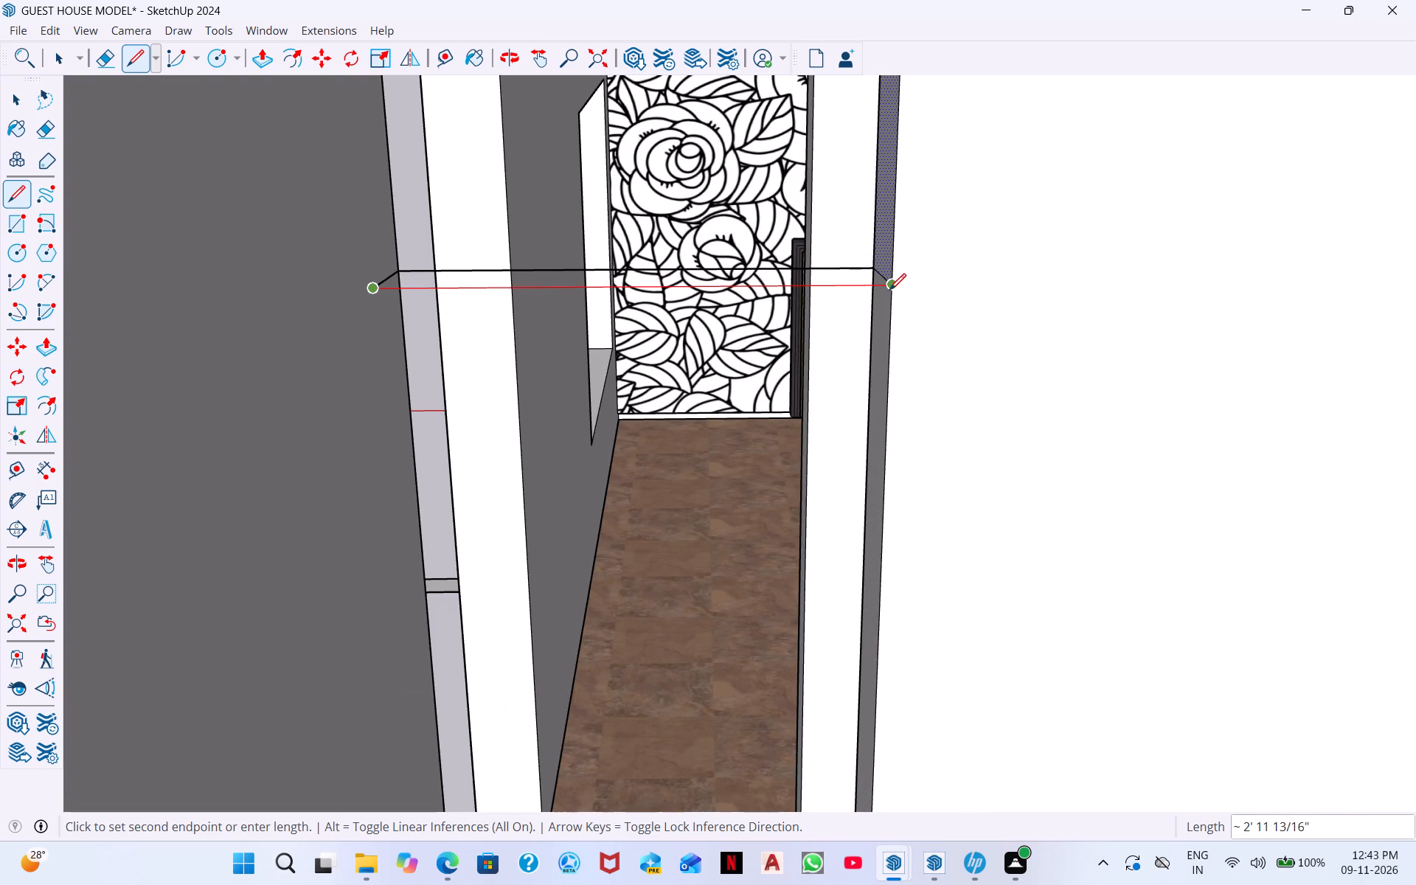
{"action": "left_click", "coordinate": [889, 290]}
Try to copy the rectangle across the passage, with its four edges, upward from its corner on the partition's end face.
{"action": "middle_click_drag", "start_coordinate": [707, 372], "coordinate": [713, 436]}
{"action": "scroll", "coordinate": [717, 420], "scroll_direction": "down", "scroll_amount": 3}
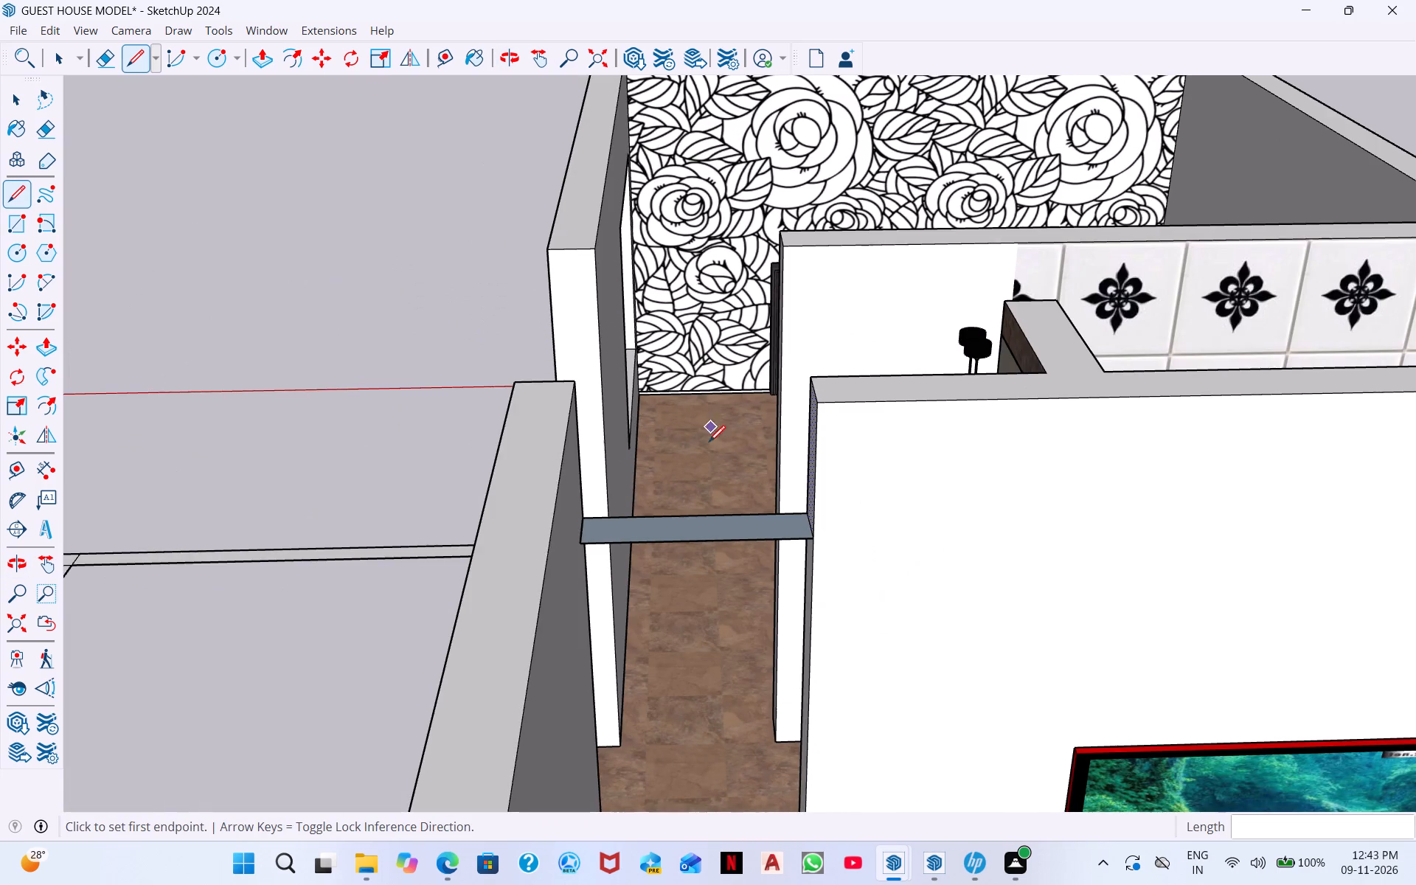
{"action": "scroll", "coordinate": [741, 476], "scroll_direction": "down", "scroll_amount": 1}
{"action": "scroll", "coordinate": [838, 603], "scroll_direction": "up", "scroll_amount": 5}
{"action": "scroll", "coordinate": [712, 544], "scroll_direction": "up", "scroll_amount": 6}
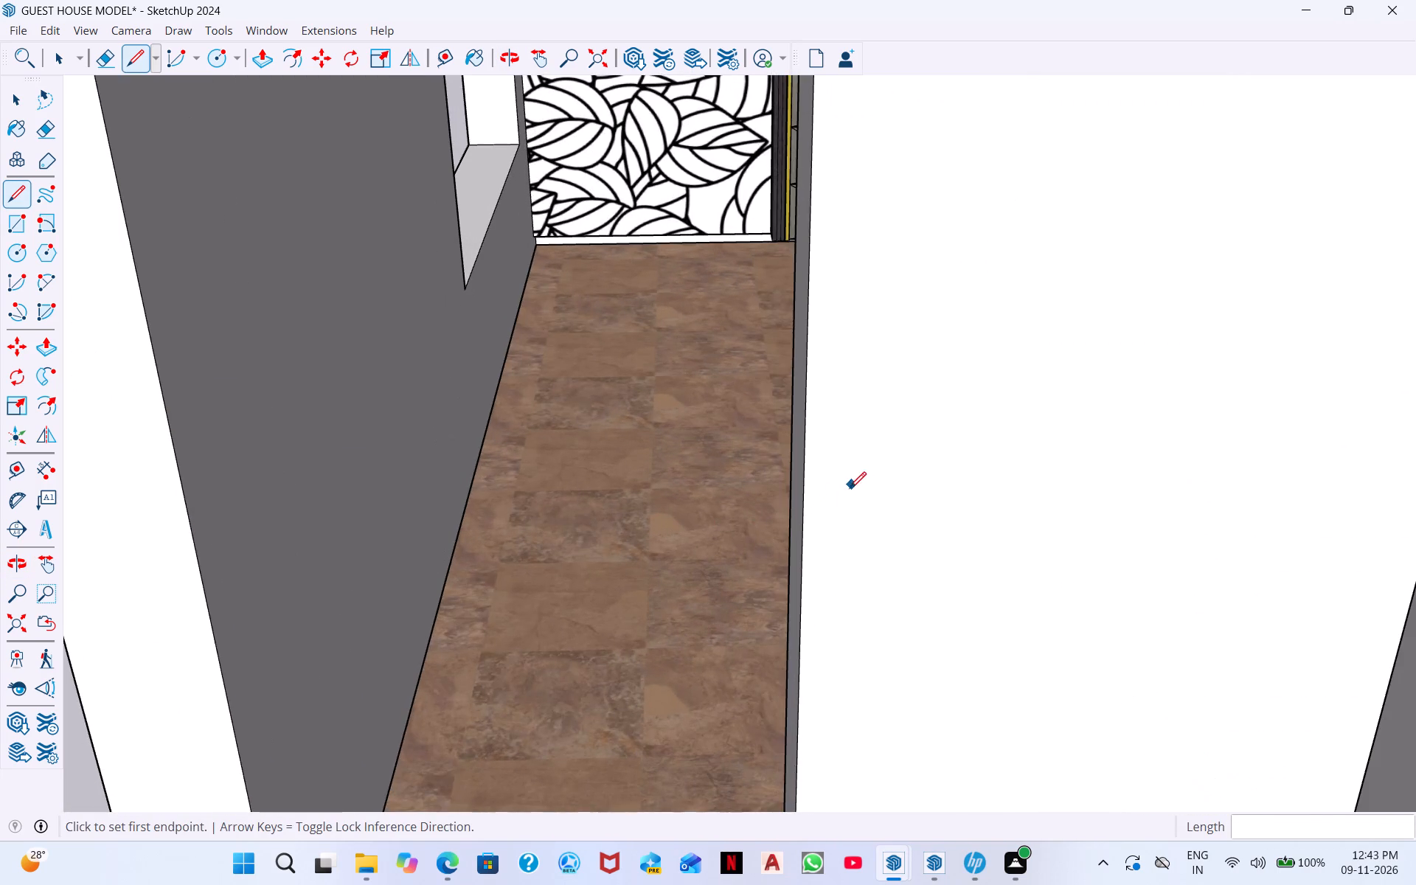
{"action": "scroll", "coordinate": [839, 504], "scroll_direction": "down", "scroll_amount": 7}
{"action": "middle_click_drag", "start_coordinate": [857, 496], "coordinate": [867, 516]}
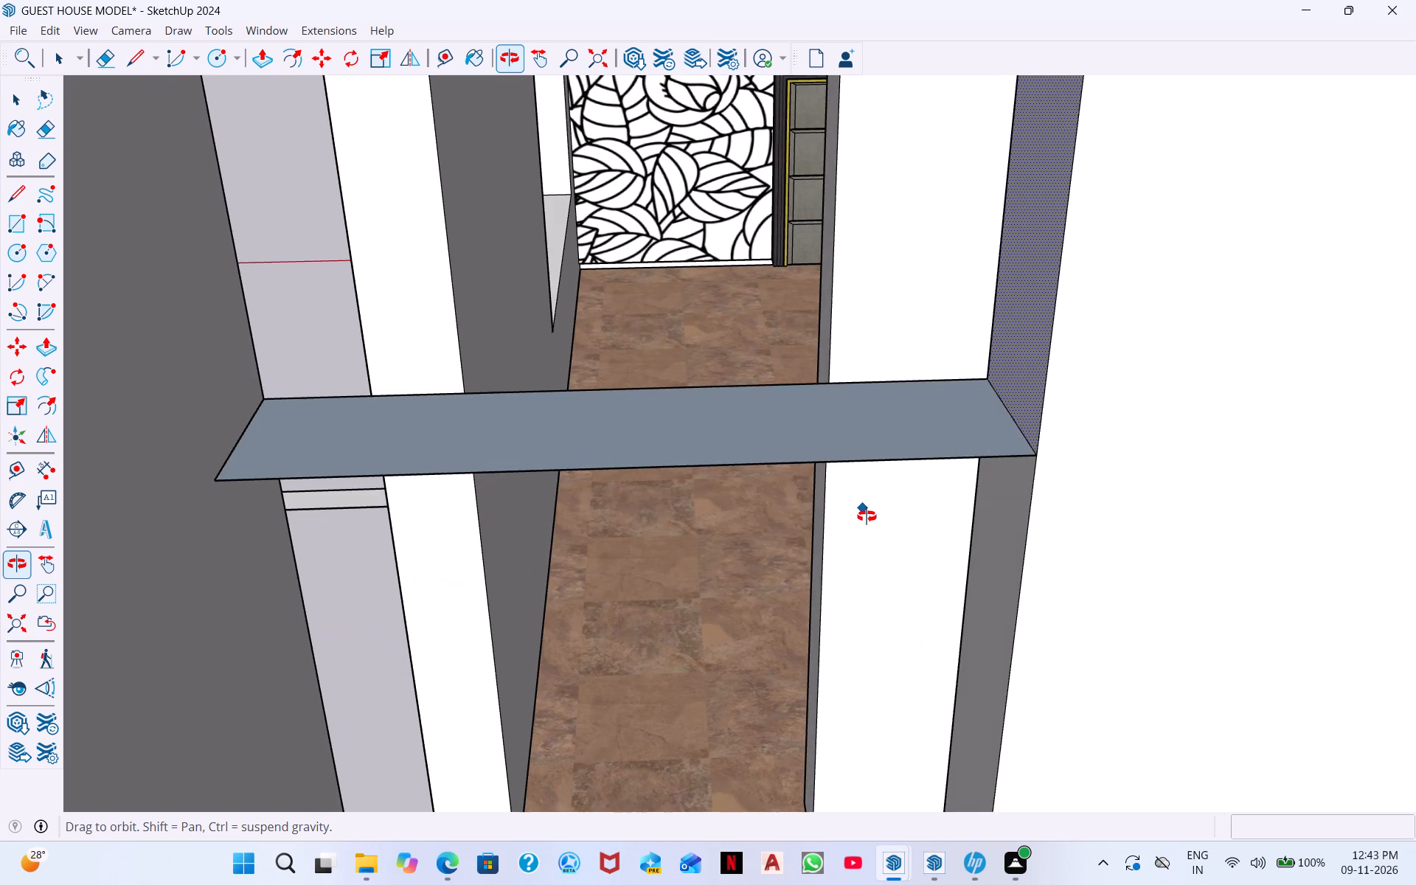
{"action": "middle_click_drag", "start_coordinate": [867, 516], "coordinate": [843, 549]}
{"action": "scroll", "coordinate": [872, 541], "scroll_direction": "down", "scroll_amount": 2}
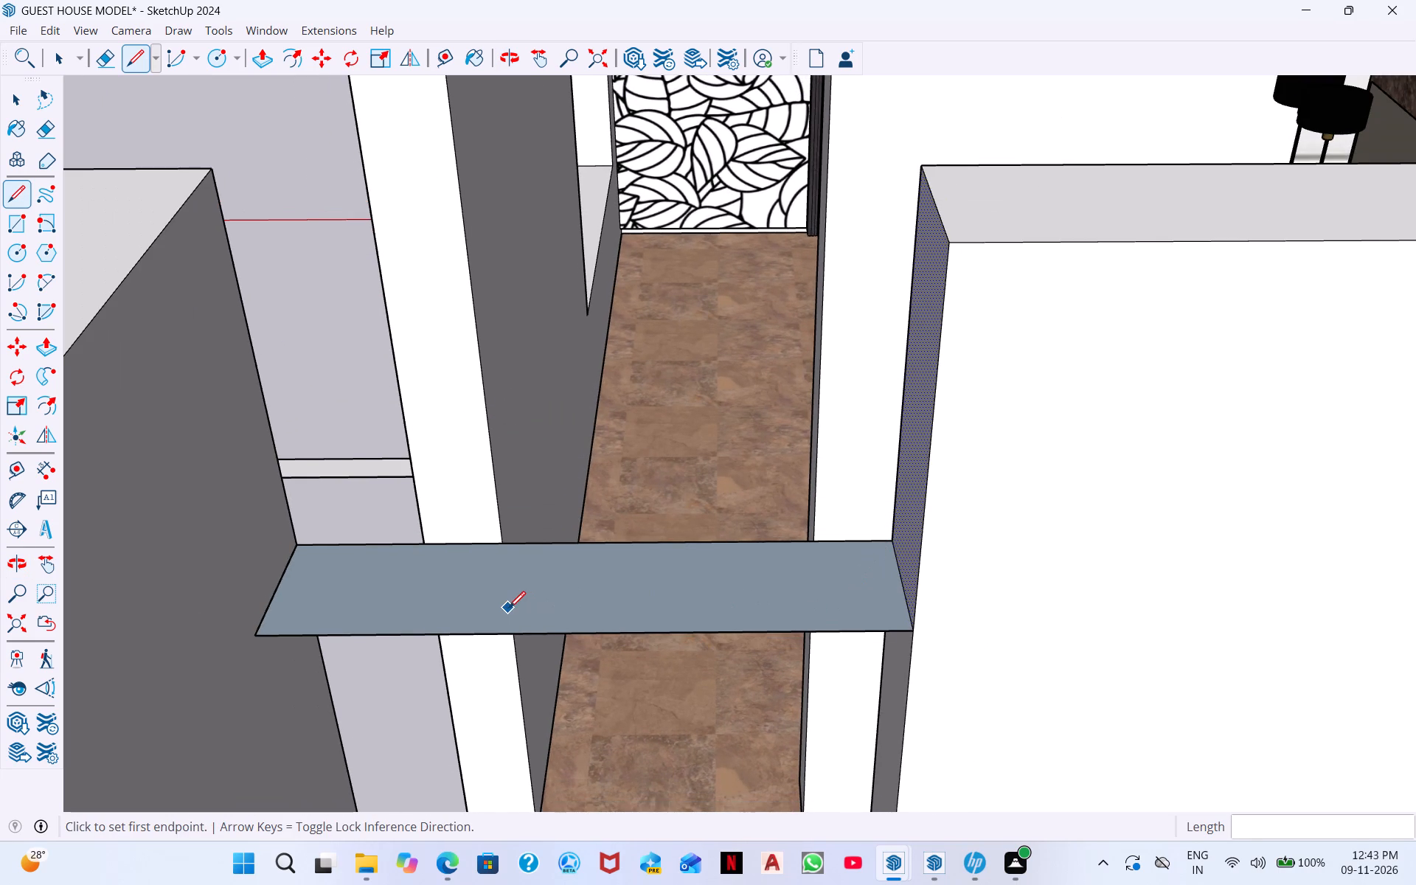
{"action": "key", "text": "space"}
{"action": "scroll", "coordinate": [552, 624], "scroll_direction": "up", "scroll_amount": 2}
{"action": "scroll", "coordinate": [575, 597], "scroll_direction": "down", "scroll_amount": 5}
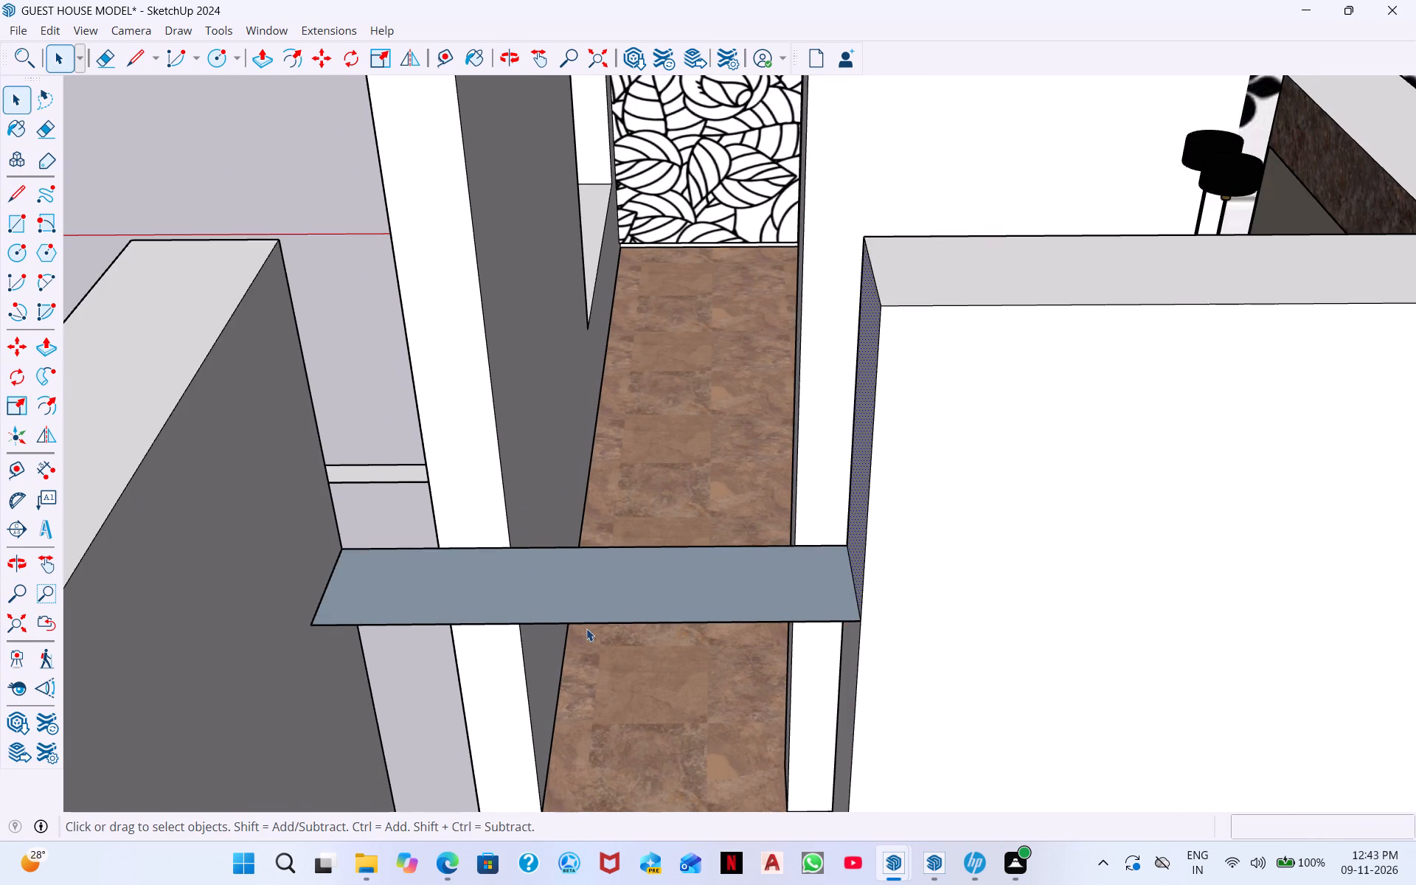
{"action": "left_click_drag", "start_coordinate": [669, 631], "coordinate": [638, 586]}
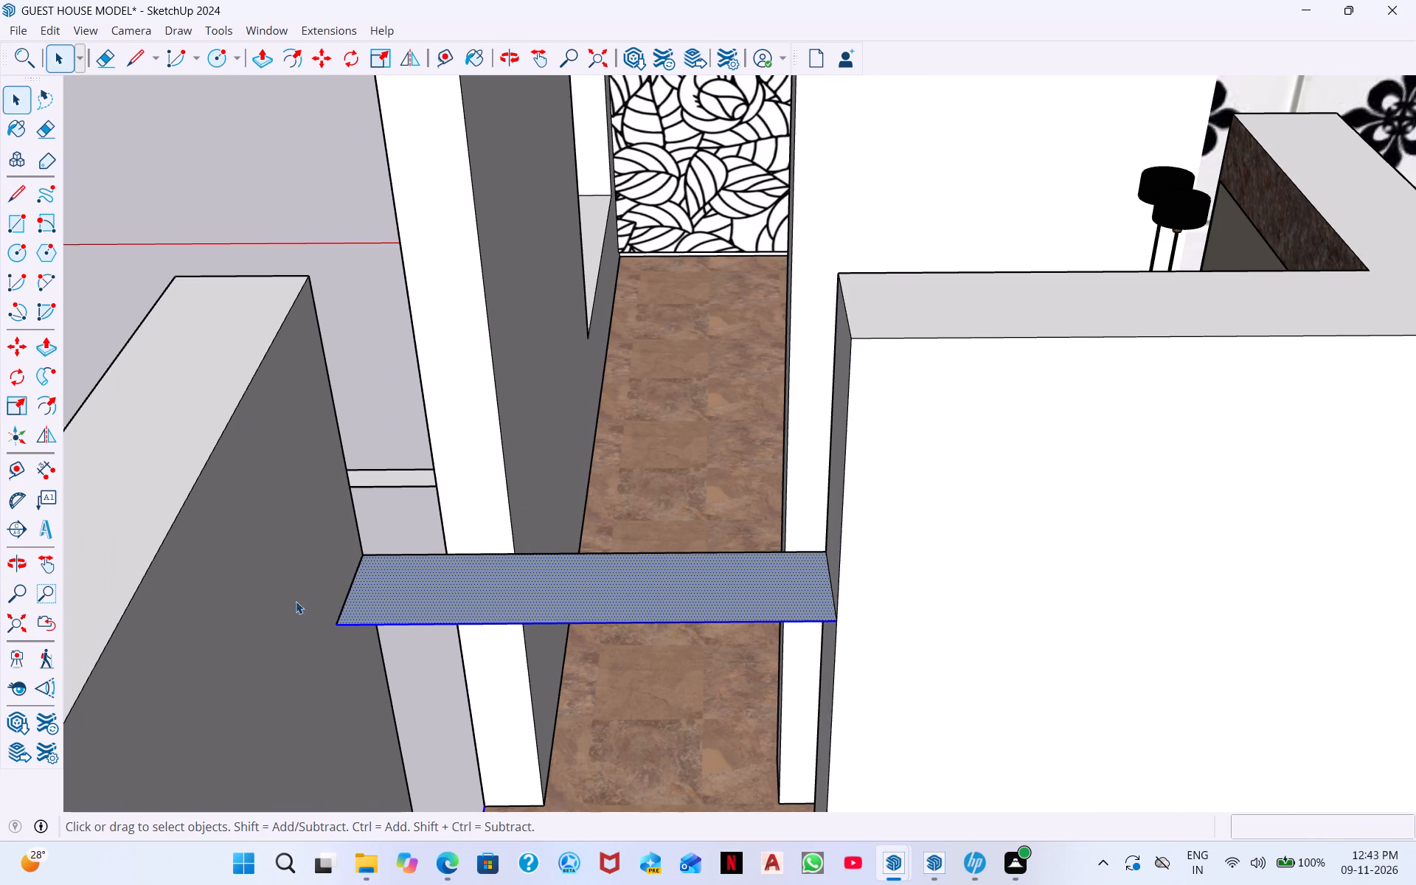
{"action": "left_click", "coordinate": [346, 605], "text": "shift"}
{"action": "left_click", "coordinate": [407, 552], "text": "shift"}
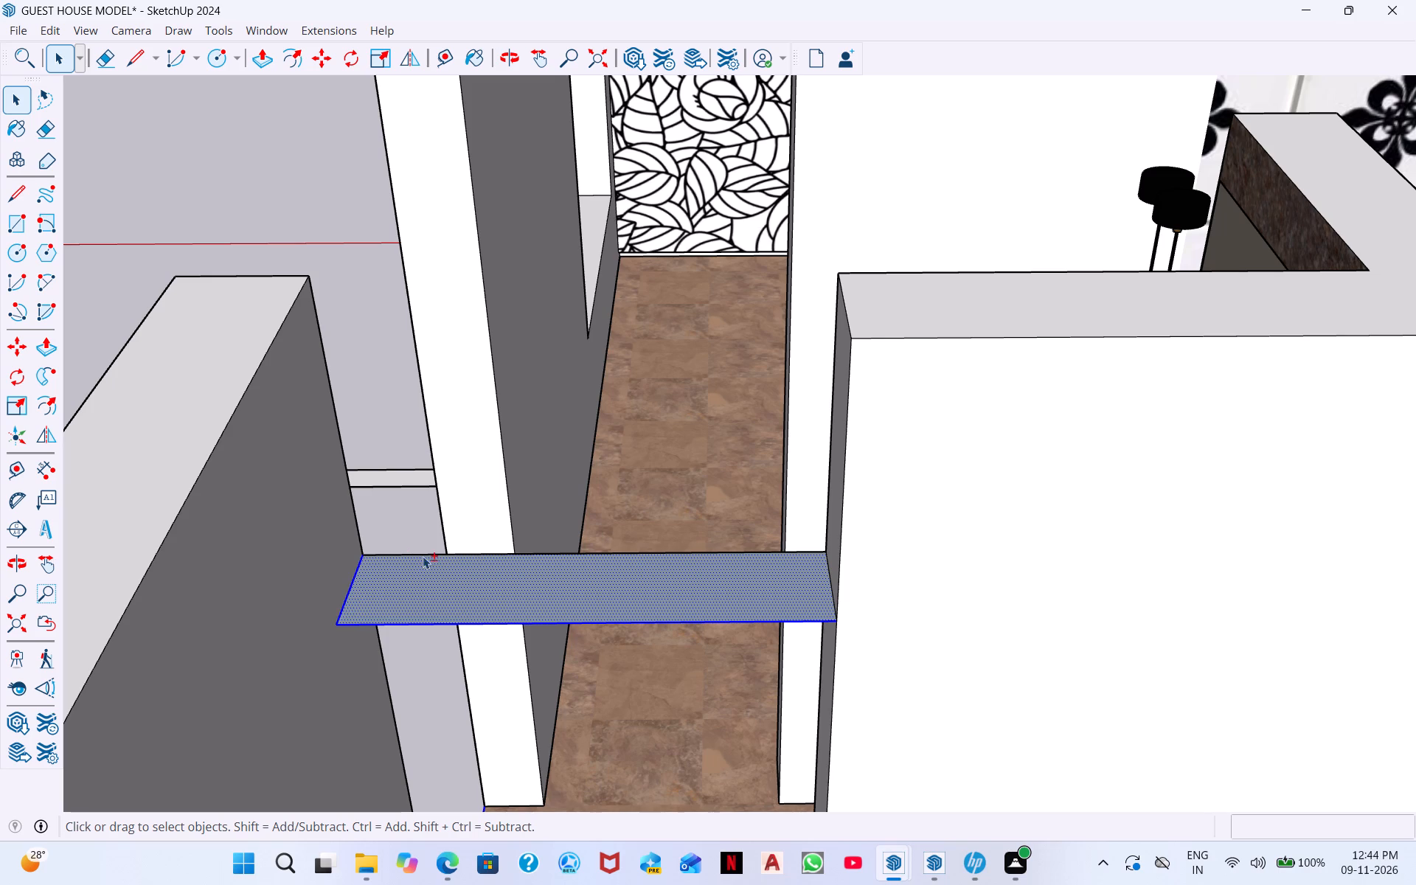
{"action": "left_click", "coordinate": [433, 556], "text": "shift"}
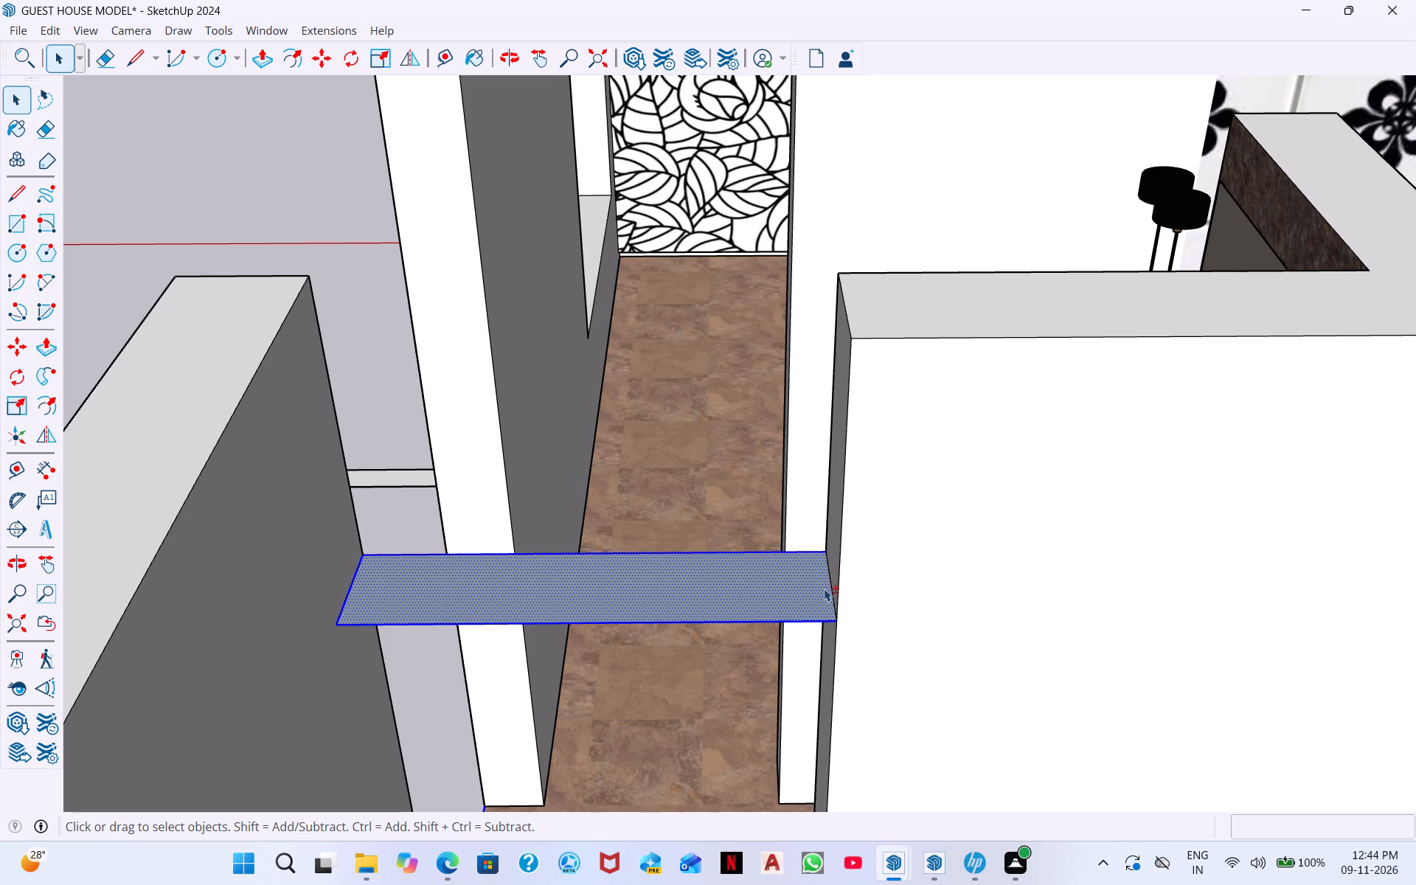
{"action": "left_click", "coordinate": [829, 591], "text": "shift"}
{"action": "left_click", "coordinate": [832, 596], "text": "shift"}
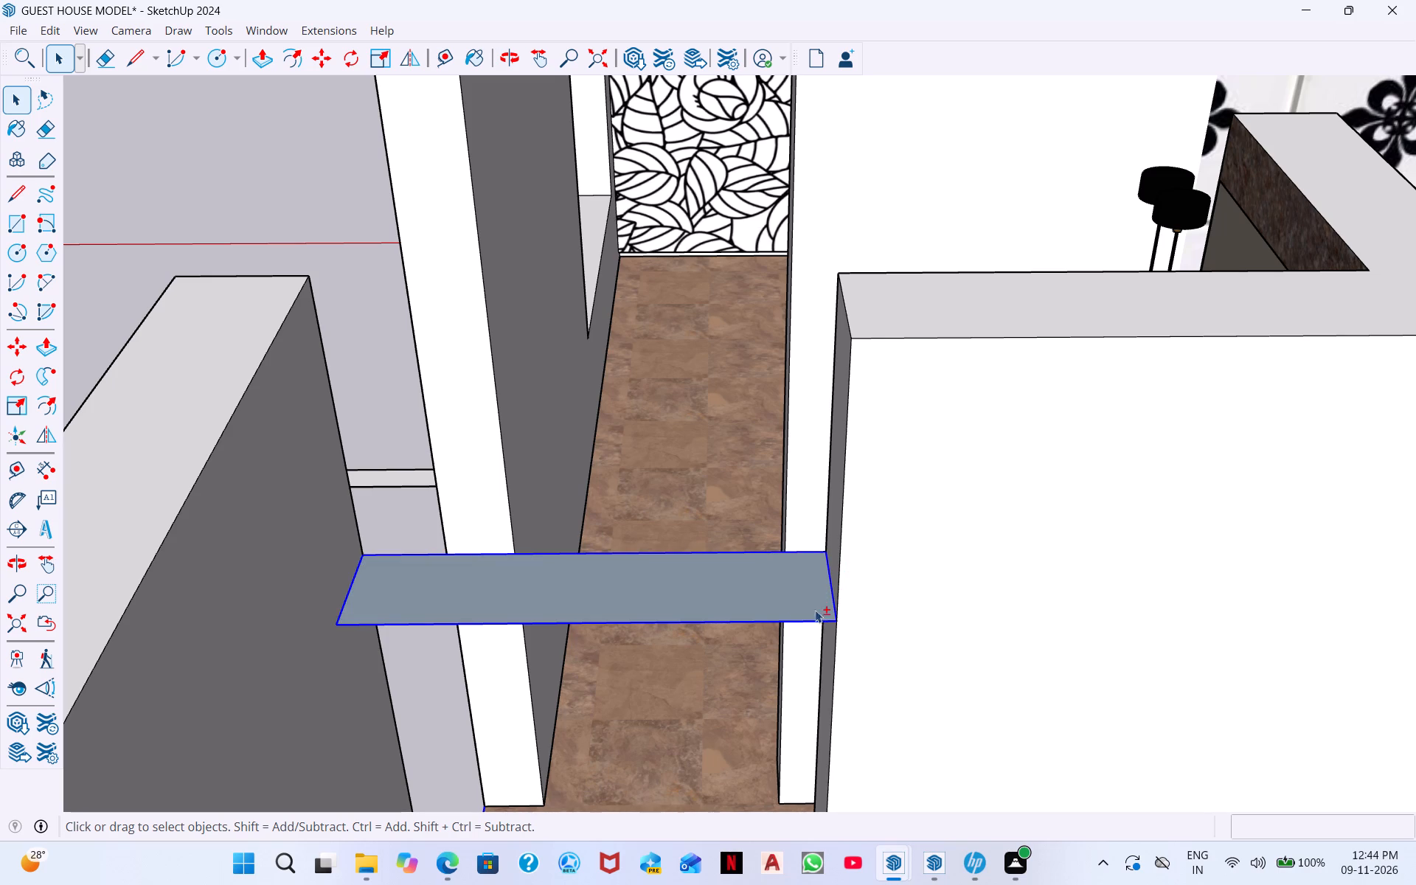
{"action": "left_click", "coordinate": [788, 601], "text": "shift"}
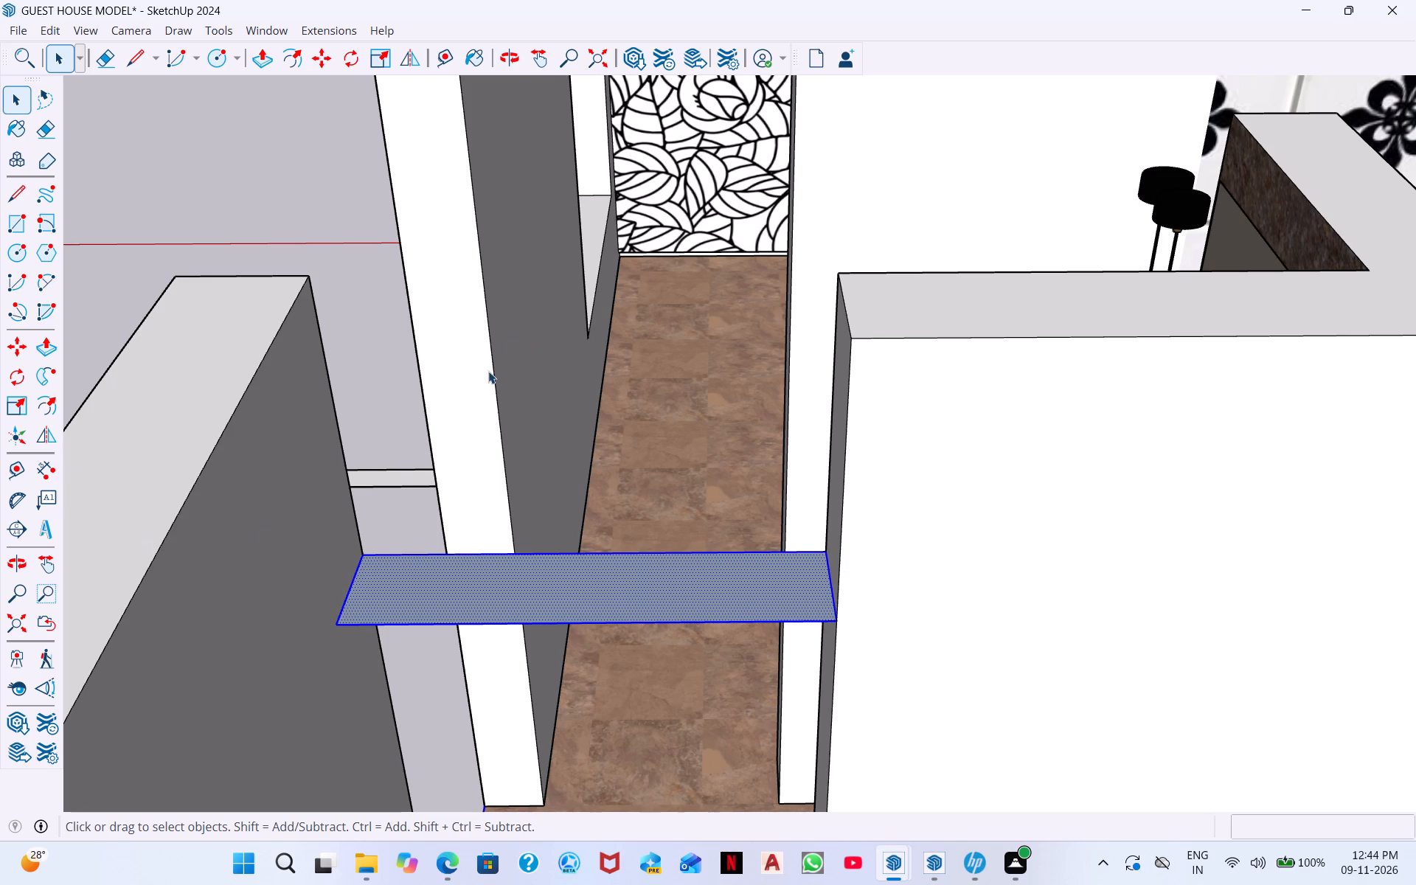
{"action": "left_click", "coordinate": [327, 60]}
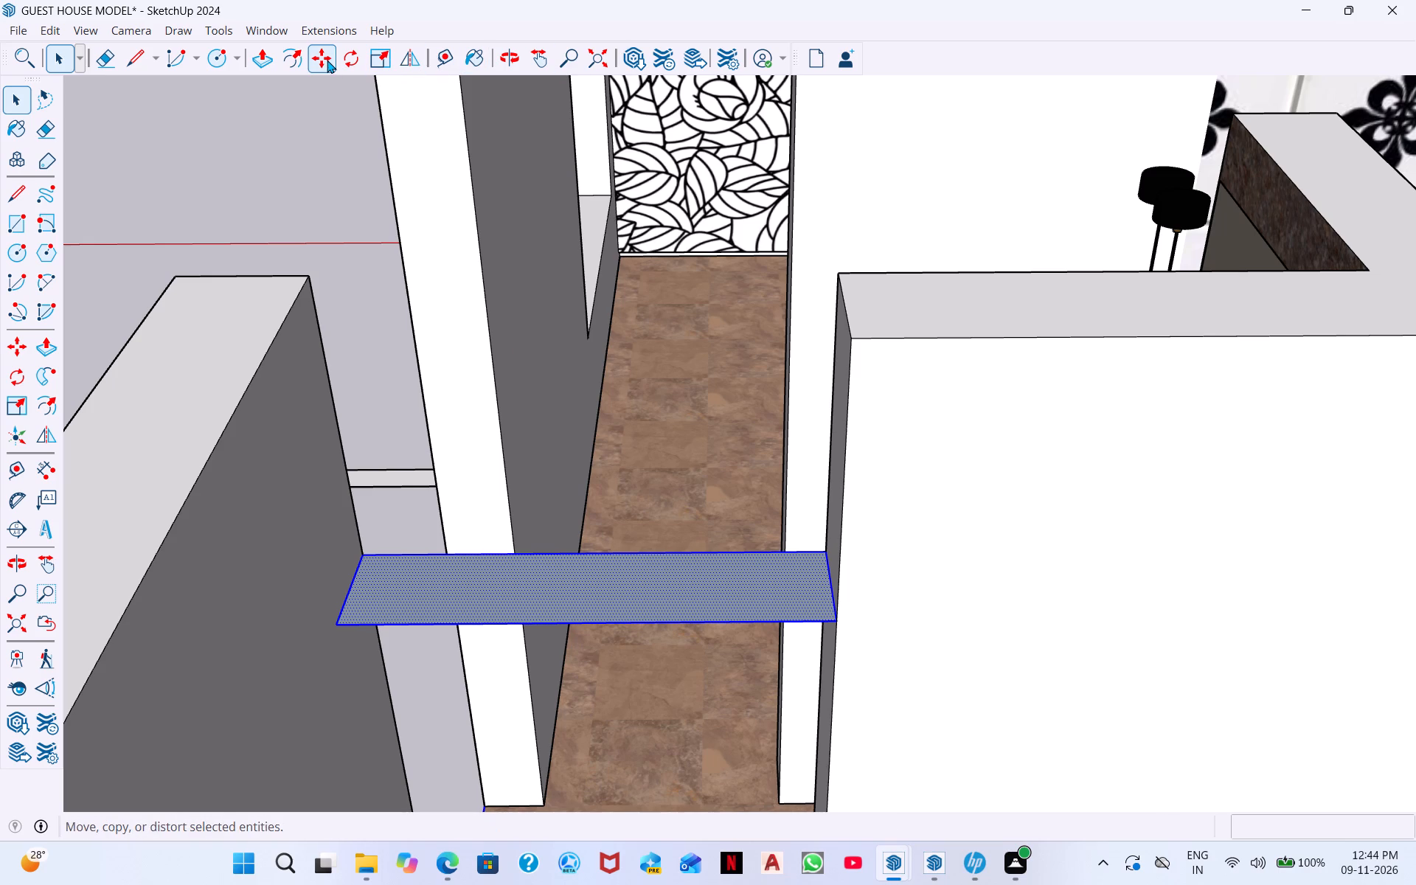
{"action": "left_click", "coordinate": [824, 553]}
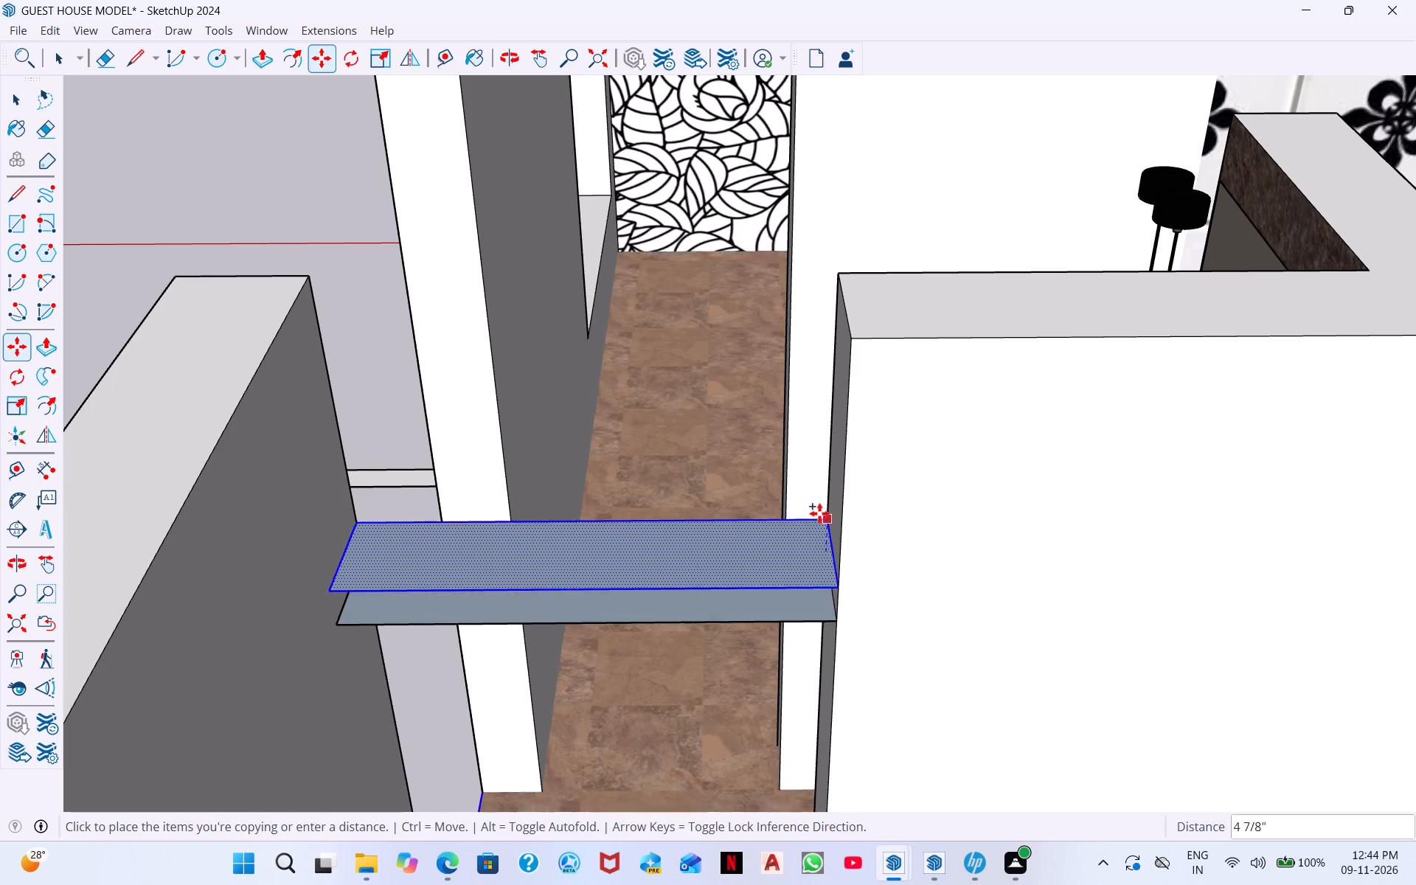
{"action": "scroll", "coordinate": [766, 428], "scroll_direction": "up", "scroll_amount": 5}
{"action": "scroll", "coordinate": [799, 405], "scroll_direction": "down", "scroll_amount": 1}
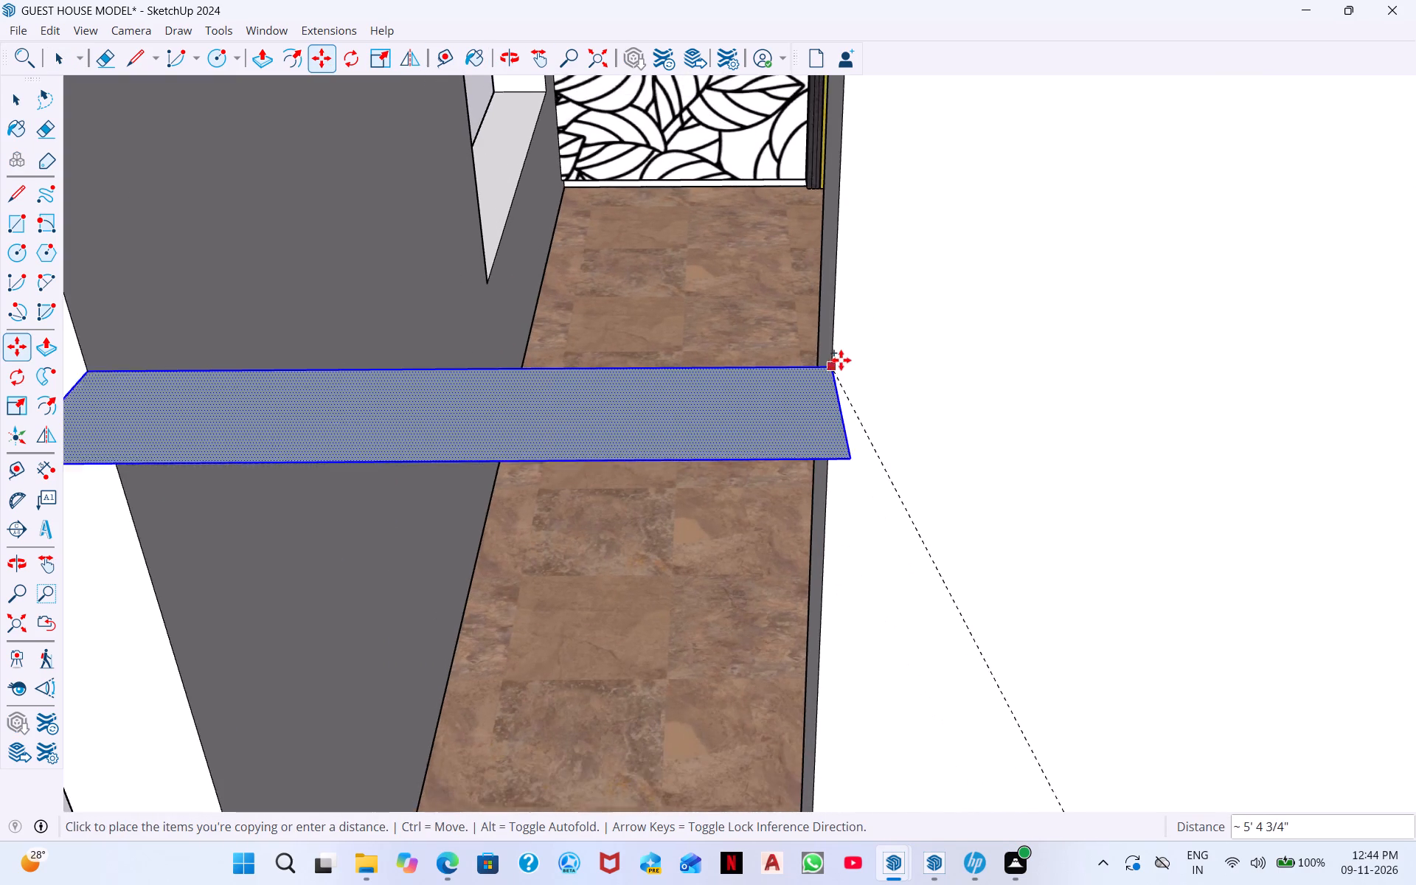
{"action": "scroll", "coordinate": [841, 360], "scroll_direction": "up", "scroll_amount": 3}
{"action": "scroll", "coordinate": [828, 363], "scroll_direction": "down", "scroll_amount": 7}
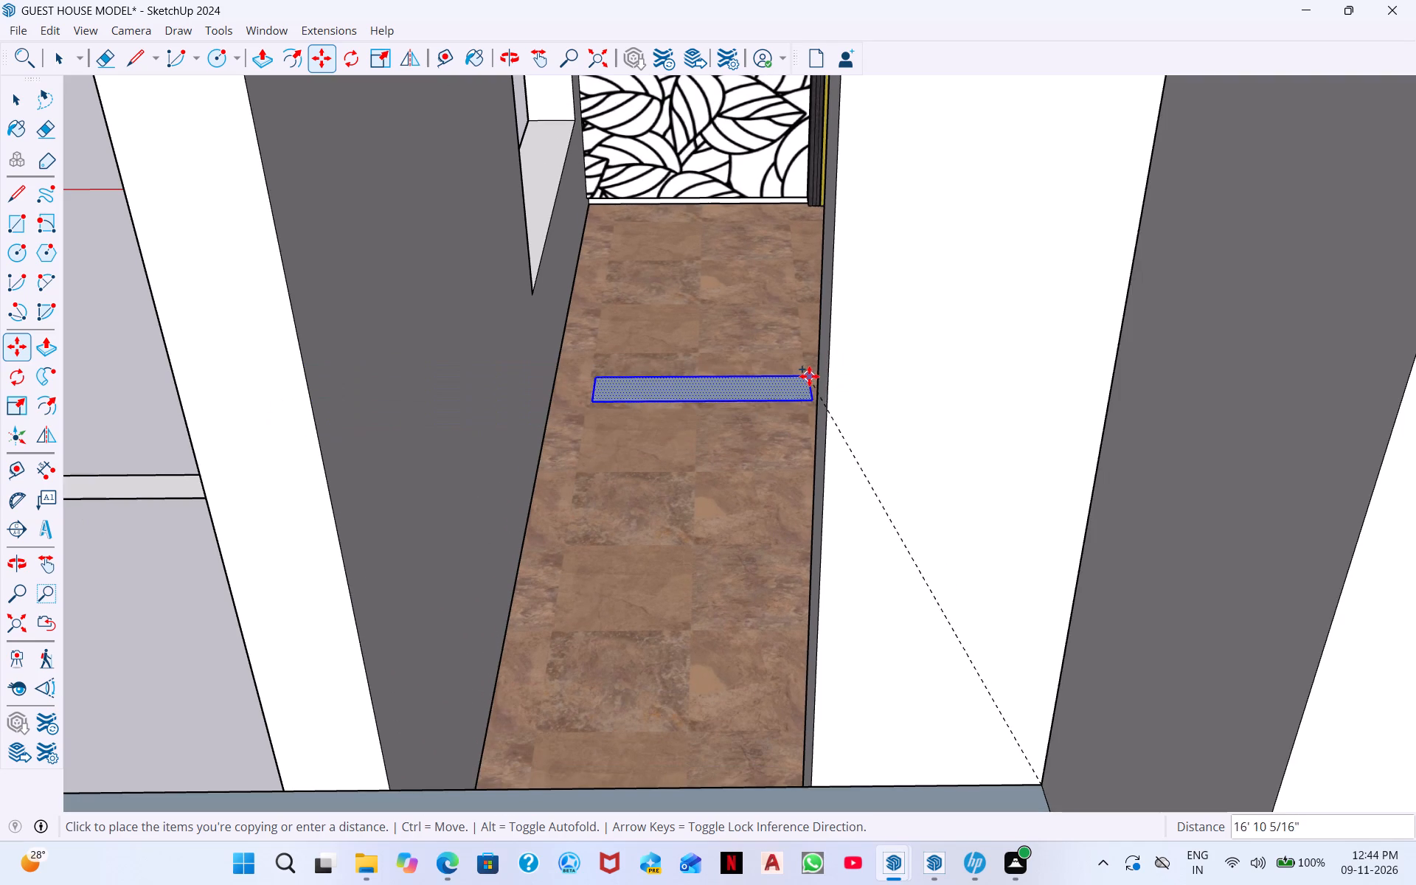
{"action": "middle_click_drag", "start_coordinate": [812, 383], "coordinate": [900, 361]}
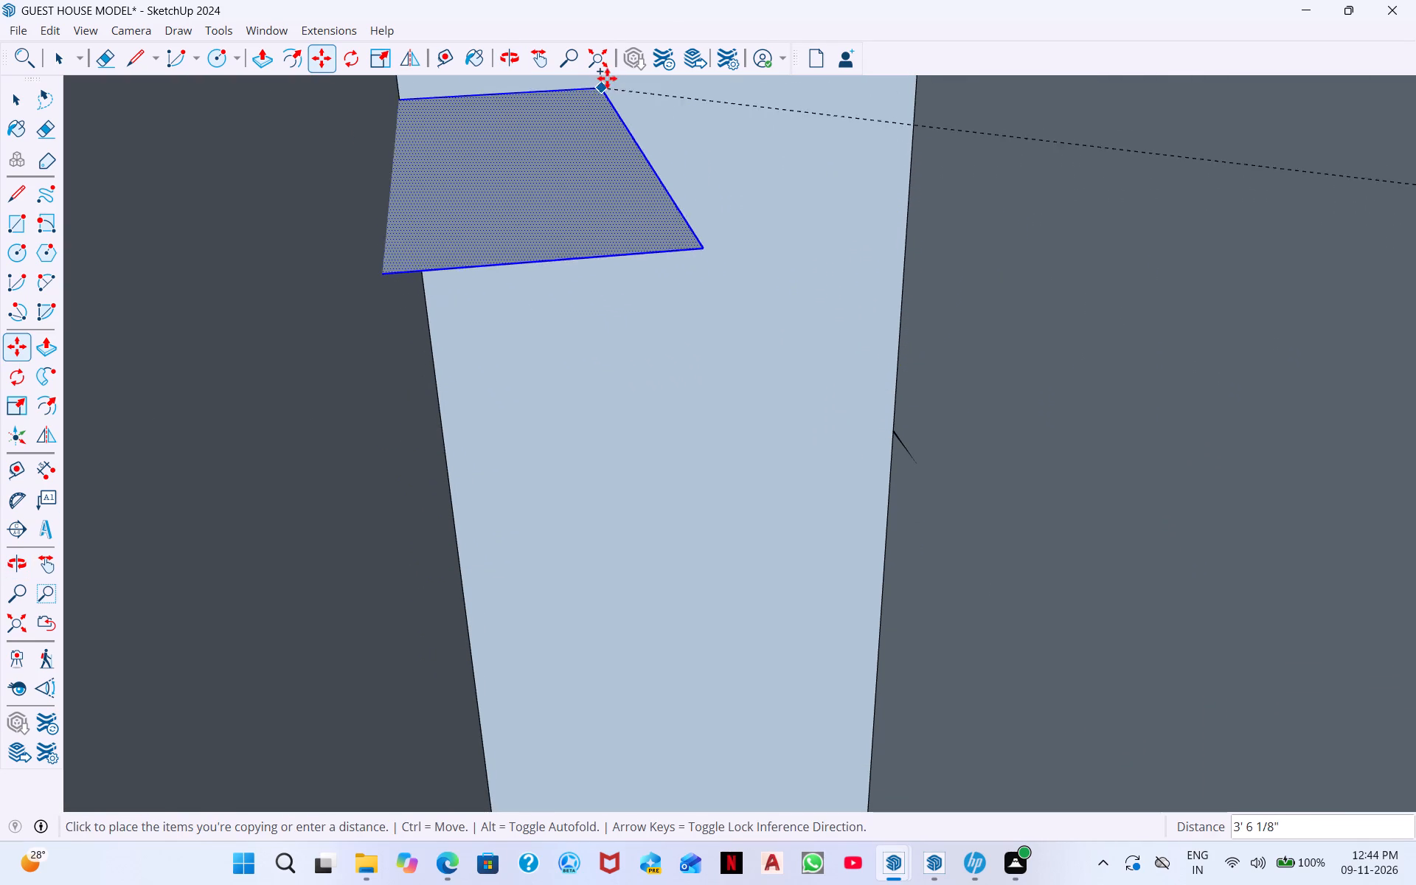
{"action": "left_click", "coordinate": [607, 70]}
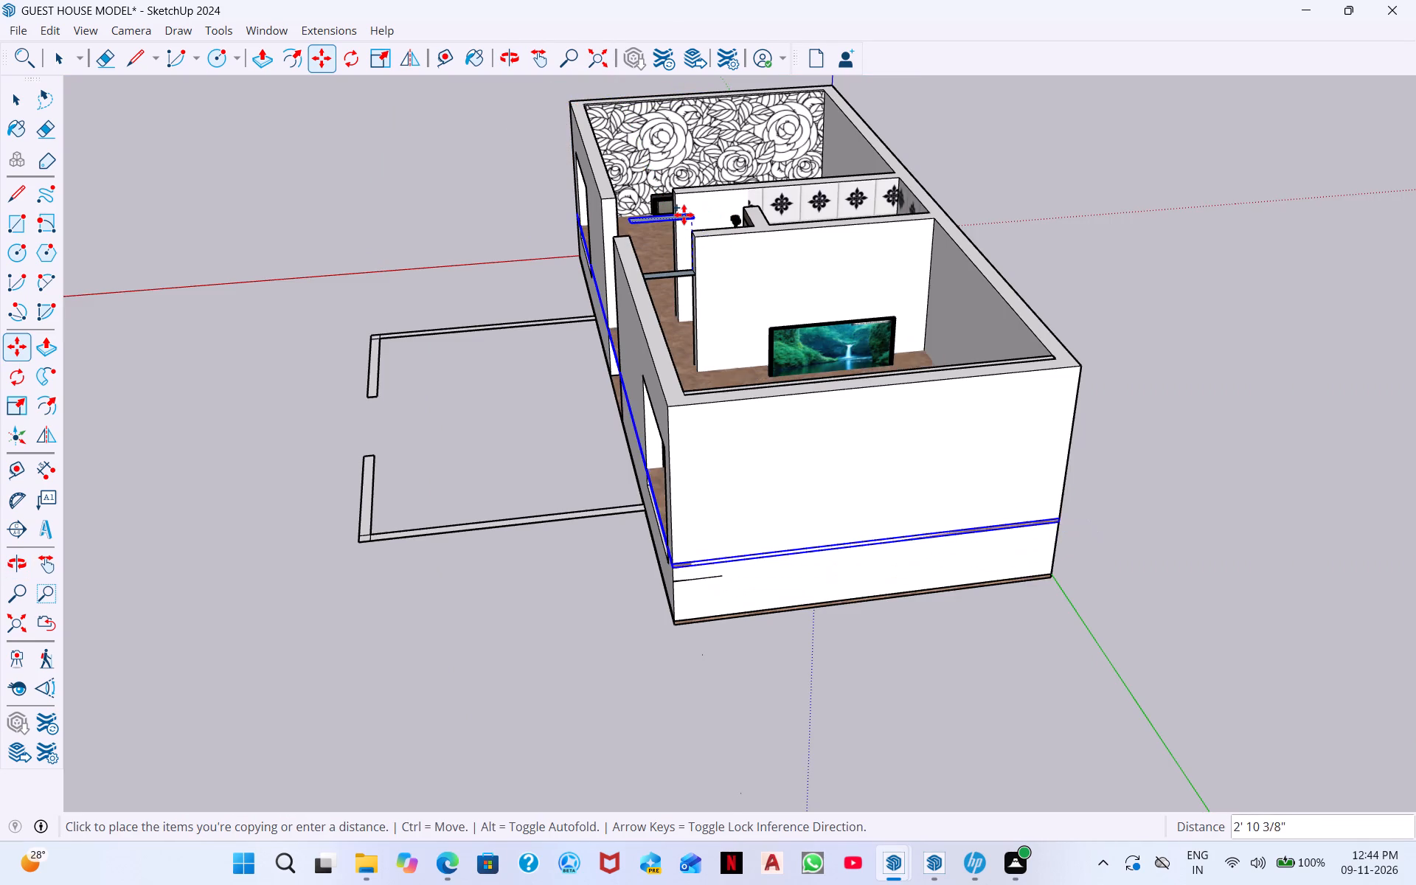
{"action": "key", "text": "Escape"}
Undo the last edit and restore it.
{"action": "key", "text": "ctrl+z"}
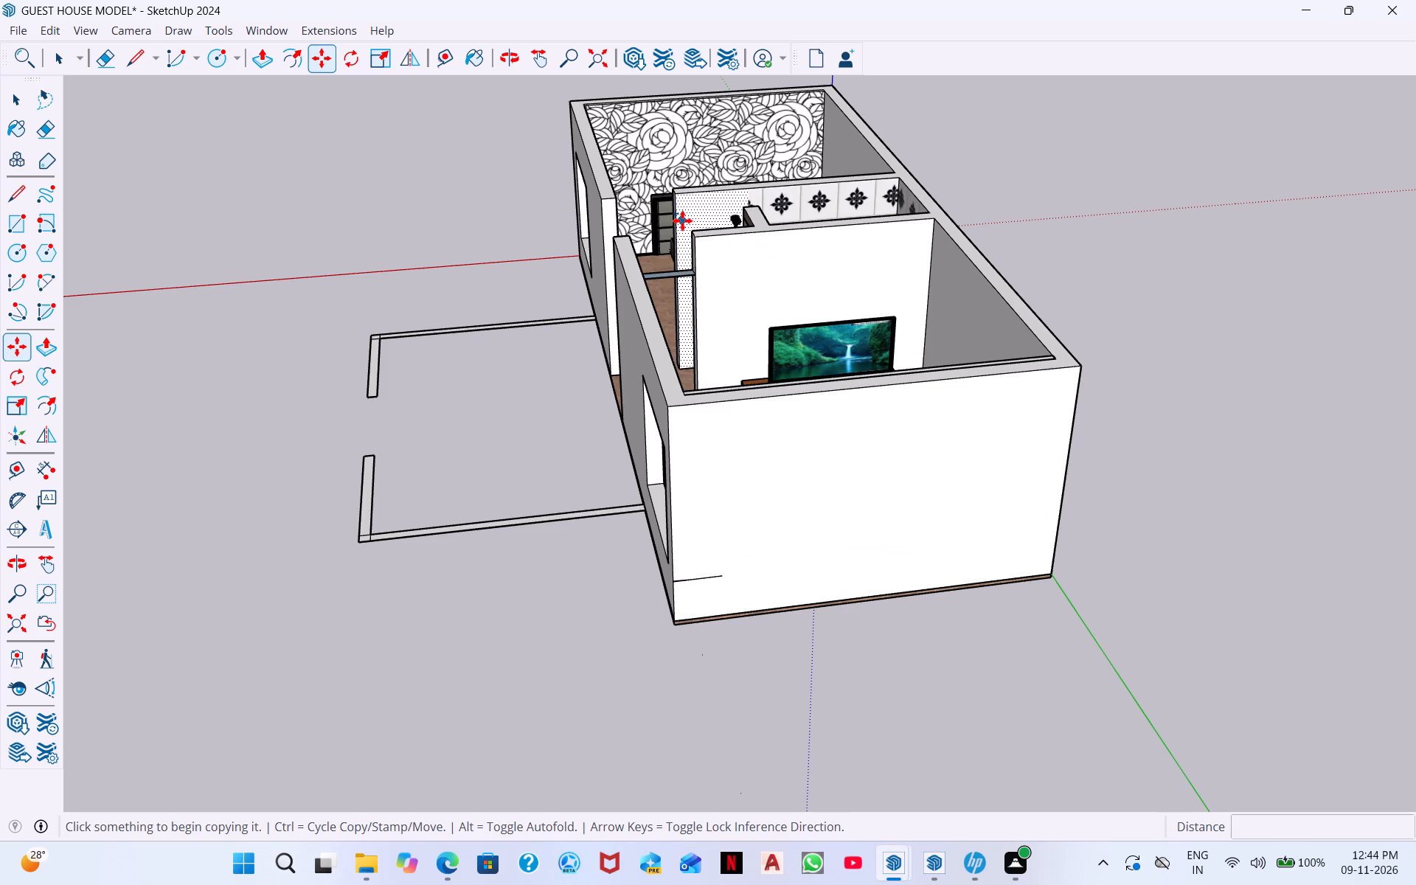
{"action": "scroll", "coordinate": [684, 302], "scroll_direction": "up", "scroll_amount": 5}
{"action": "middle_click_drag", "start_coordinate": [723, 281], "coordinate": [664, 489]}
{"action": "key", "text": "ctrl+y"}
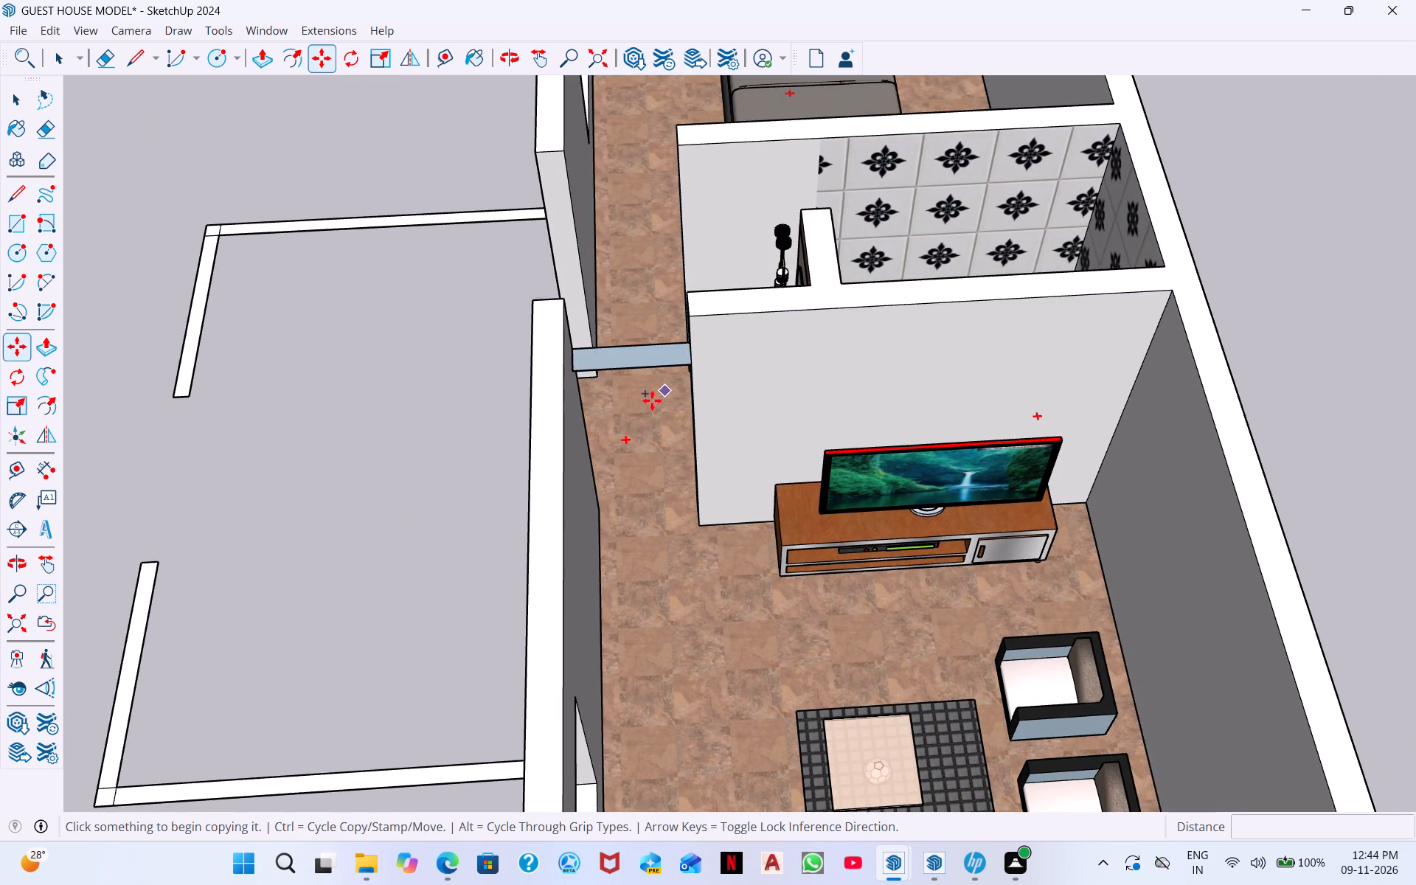
Examine the rectangle spanning the passage and the surrounding walls from above, inside and outside the house.
{"action": "scroll", "coordinate": [628, 386], "scroll_direction": "up", "scroll_amount": 11}
{"action": "middle_click_drag", "start_coordinate": [885, 339], "coordinate": [889, 372]}
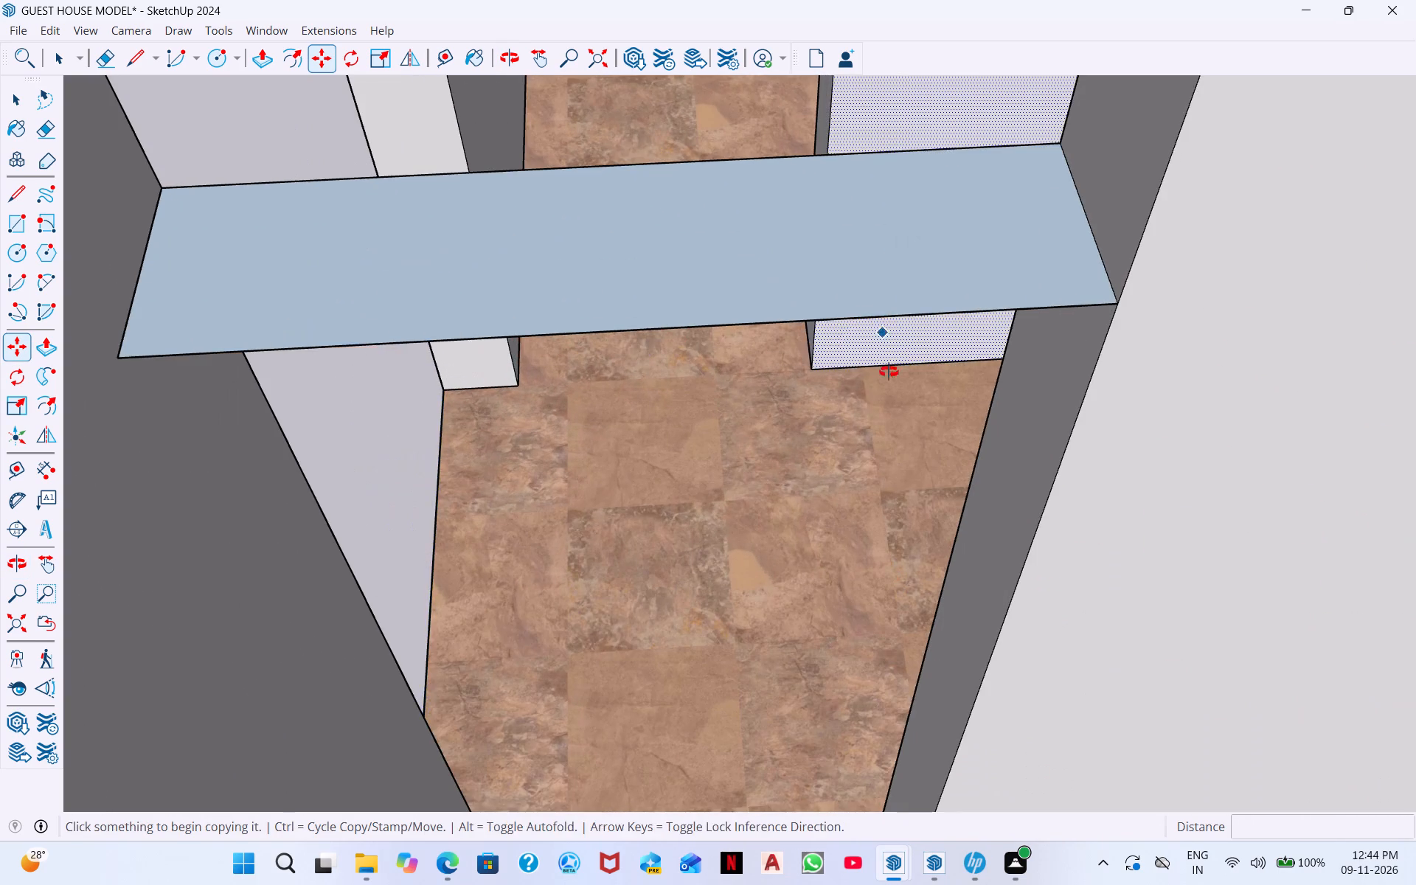
{"action": "middle_click_drag", "start_coordinate": [889, 372], "coordinate": [911, 330]}
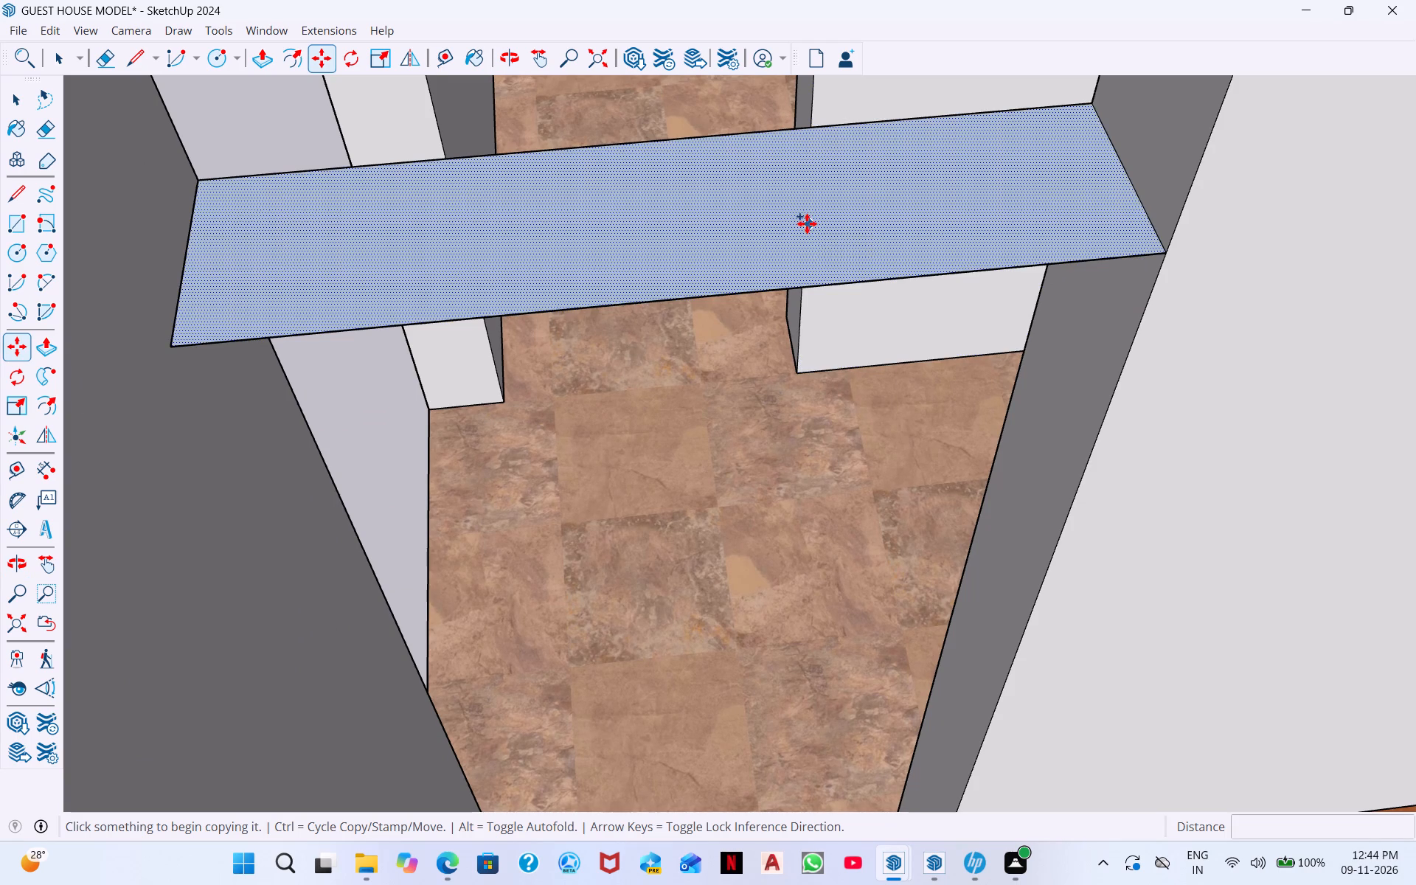
{"action": "scroll", "coordinate": [785, 235], "scroll_direction": "down", "scroll_amount": 12}
{"action": "scroll", "coordinate": [824, 293], "scroll_direction": "down", "scroll_amount": 2}
{"action": "middle_click_drag", "start_coordinate": [864, 332], "coordinate": [1032, 360]}
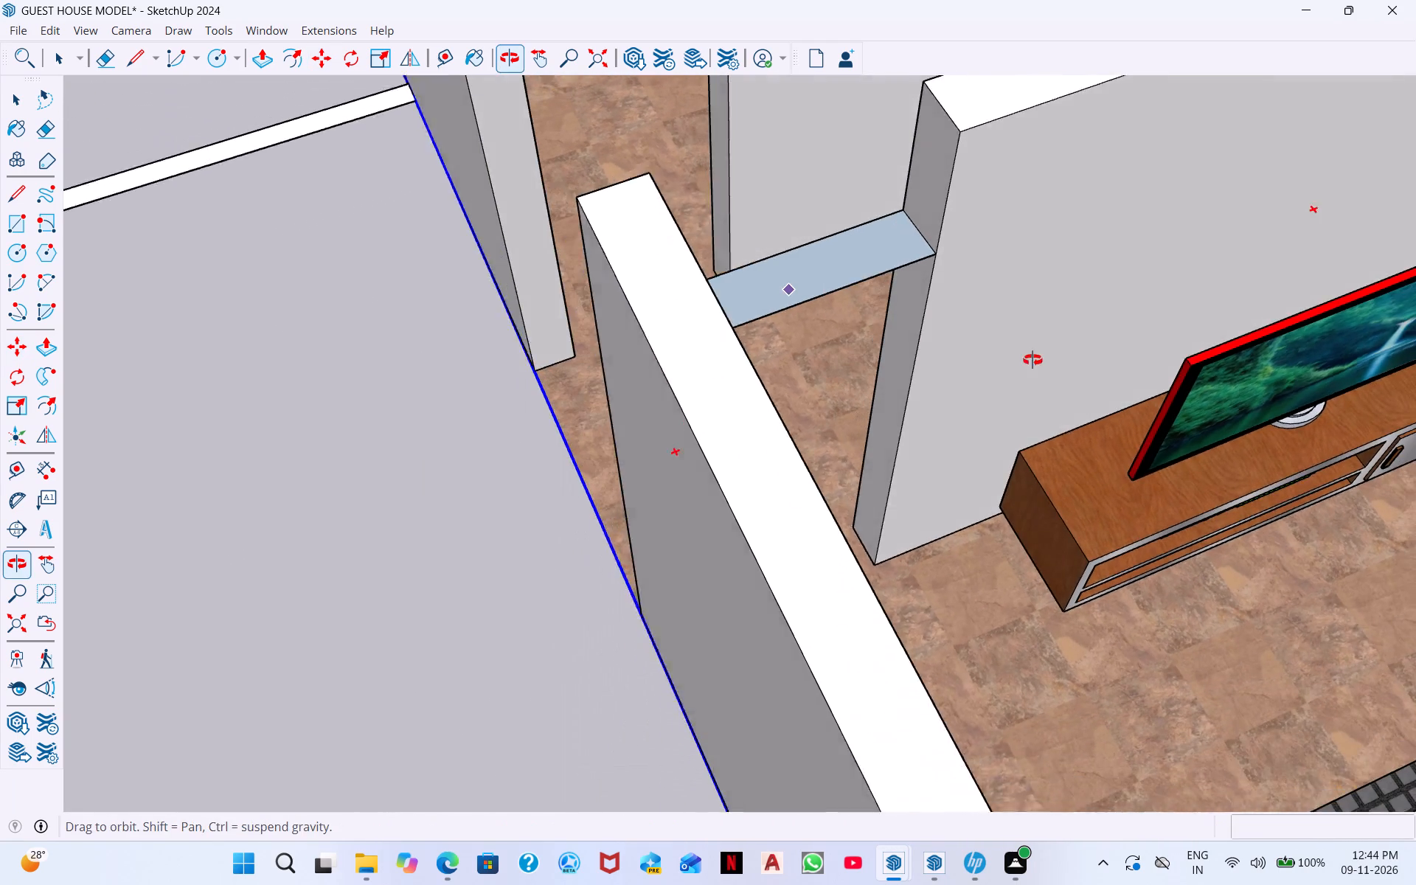
{"action": "middle_click_drag", "start_coordinate": [1032, 360], "coordinate": [1041, 356]}
{"action": "key", "text": "space"}
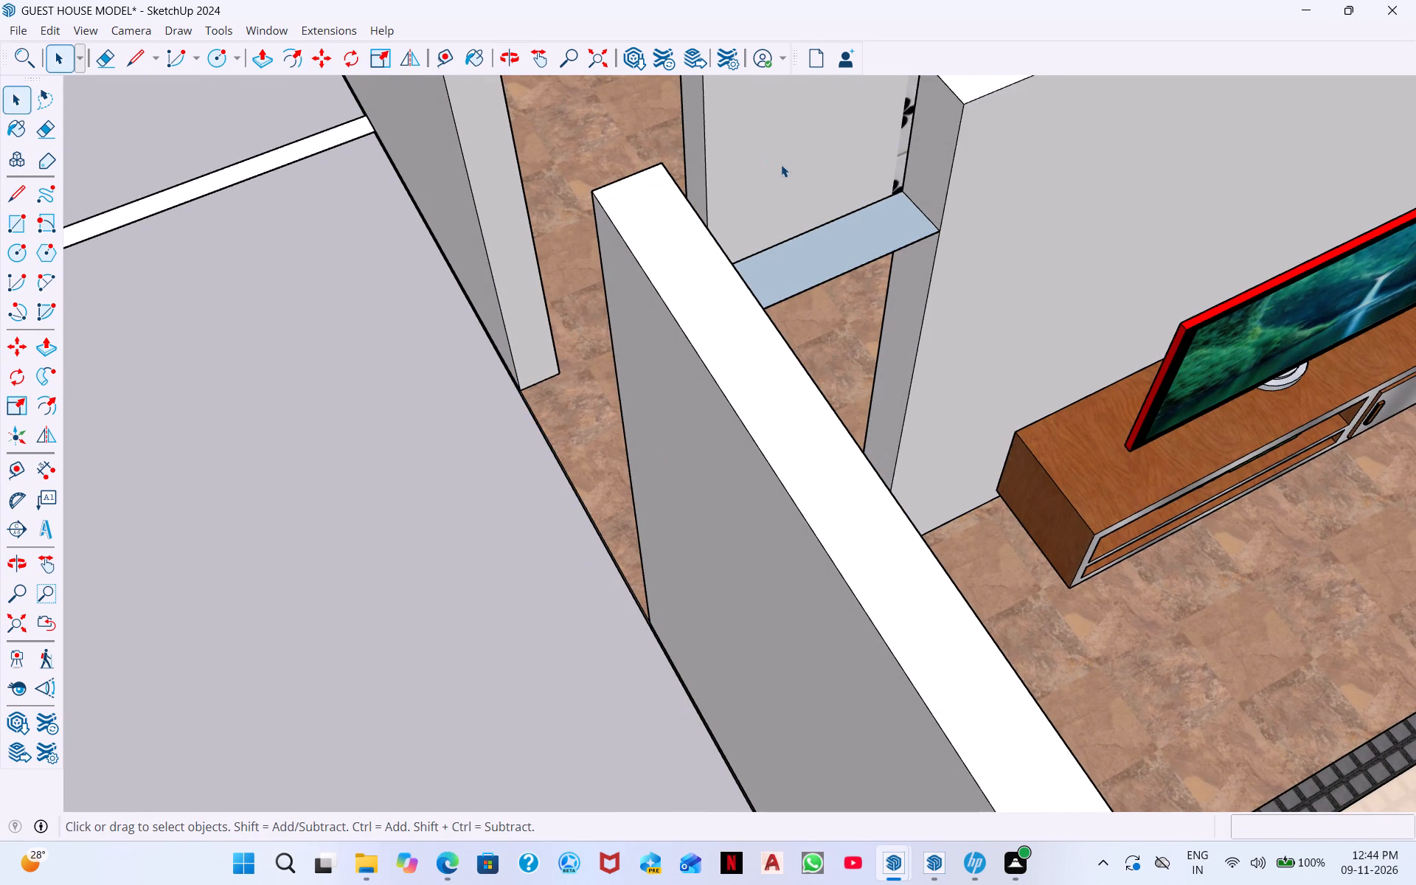
{"action": "scroll", "coordinate": [782, 167], "scroll_direction": "down", "scroll_amount": 5}
{"action": "middle_click_drag", "start_coordinate": [749, 237], "coordinate": [1091, 136]}
{"action": "middle_click_drag", "start_coordinate": [409, 354], "coordinate": [628, 190]}
{"action": "scroll", "coordinate": [453, 341], "scroll_direction": "down", "scroll_amount": 1}
{"action": "middle_click_drag", "start_coordinate": [453, 341], "coordinate": [324, 539]}
{"action": "middle_click_drag", "start_coordinate": [617, 271], "coordinate": [644, 506]}
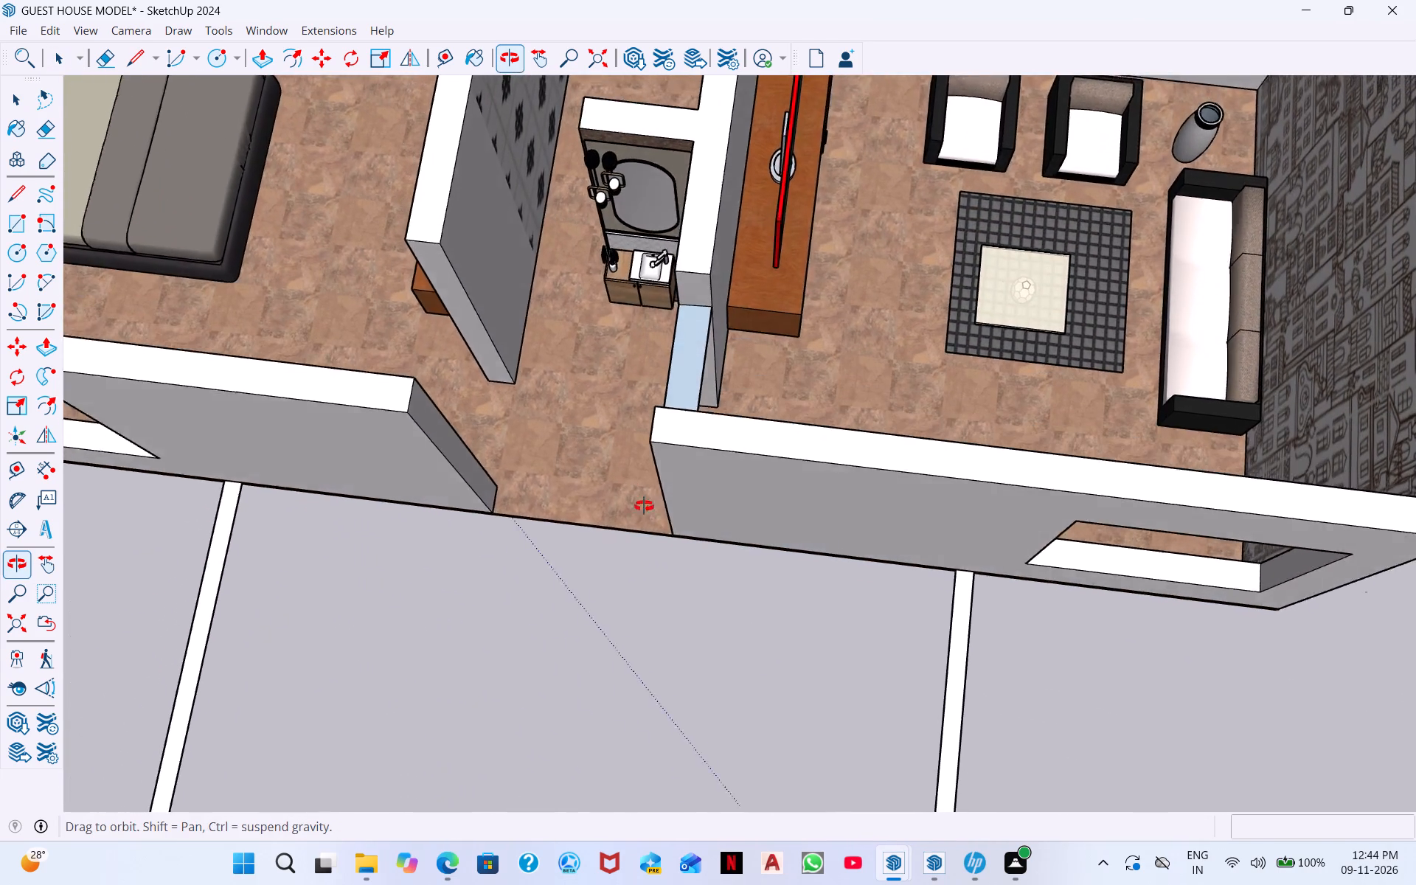
{"action": "middle_click_drag", "start_coordinate": [644, 506], "coordinate": [1125, 222]}
{"action": "middle_click_drag", "start_coordinate": [854, 310], "coordinate": [864, 273]}
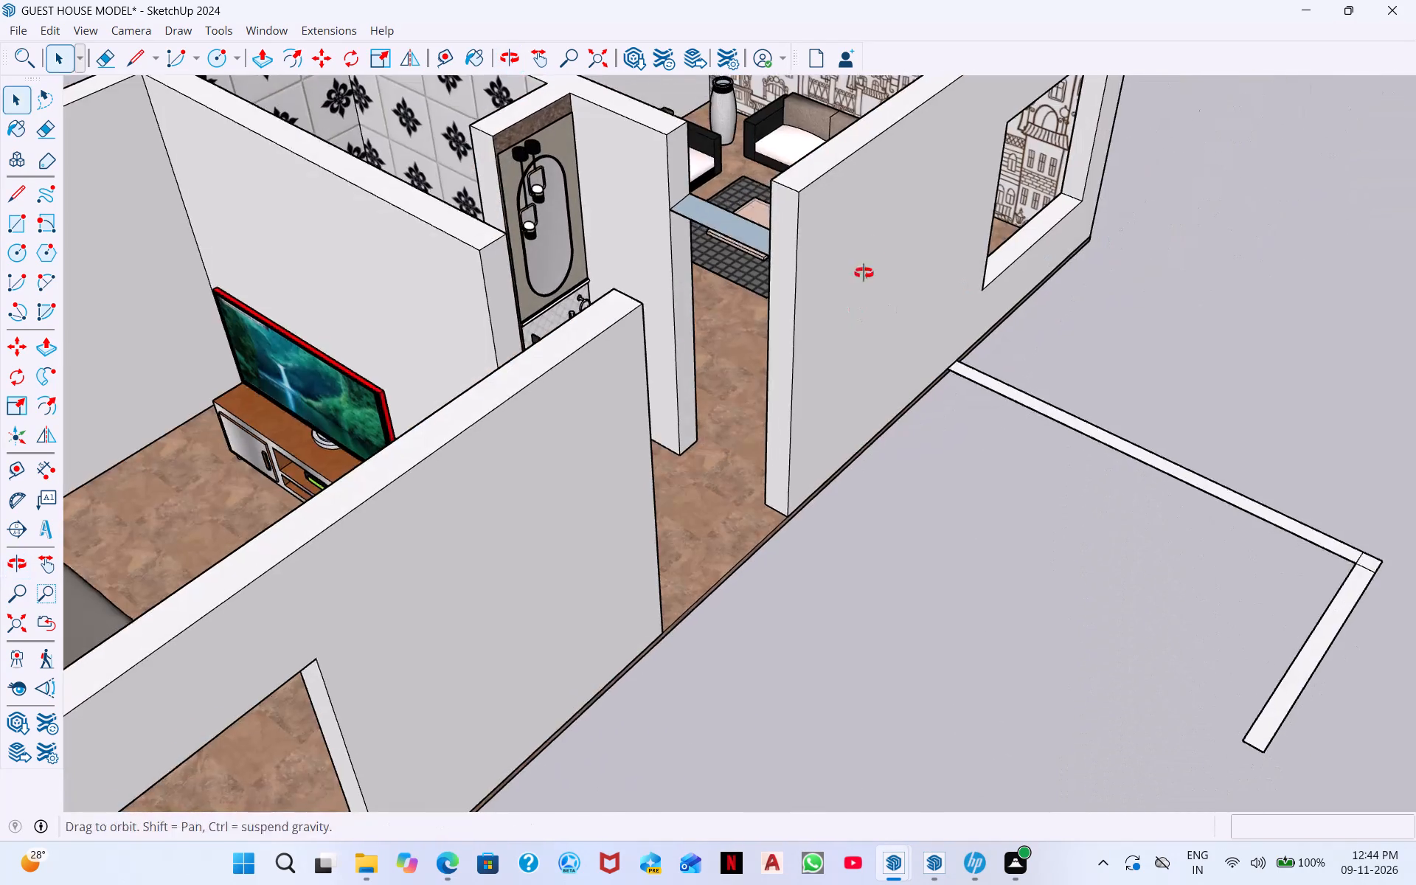
{"action": "middle_click_drag", "start_coordinate": [864, 273], "coordinate": [877, 208]}
{"action": "middle_click_drag", "start_coordinate": [785, 293], "coordinate": [791, 200]}
{"action": "middle_click_drag", "start_coordinate": [771, 289], "coordinate": [772, 187]}
{"action": "middle_click_drag", "start_coordinate": [761, 223], "coordinate": [583, 417]}
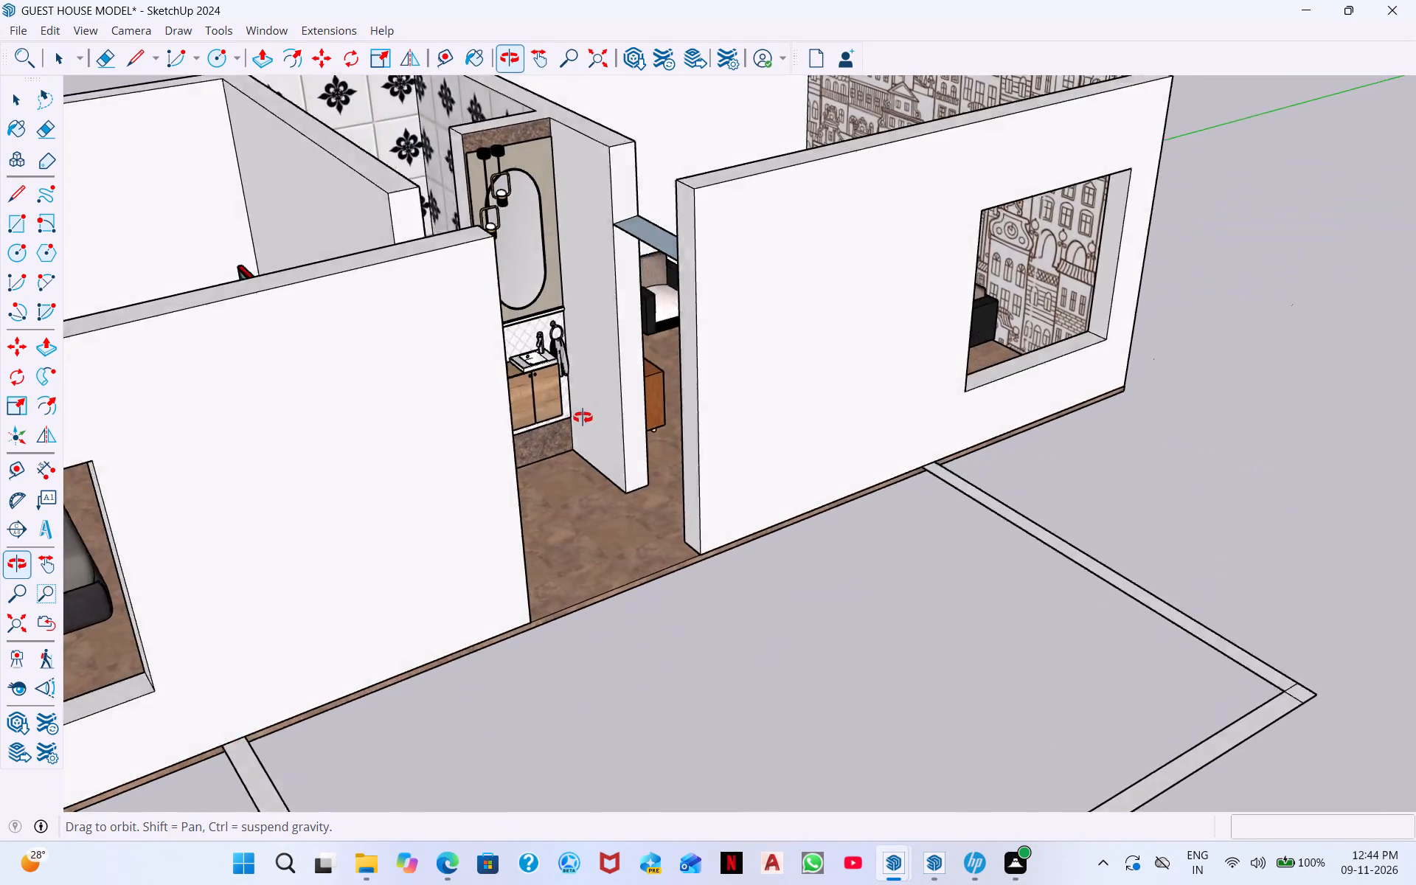
{"action": "middle_click_drag", "start_coordinate": [583, 417], "coordinate": [402, 428]}
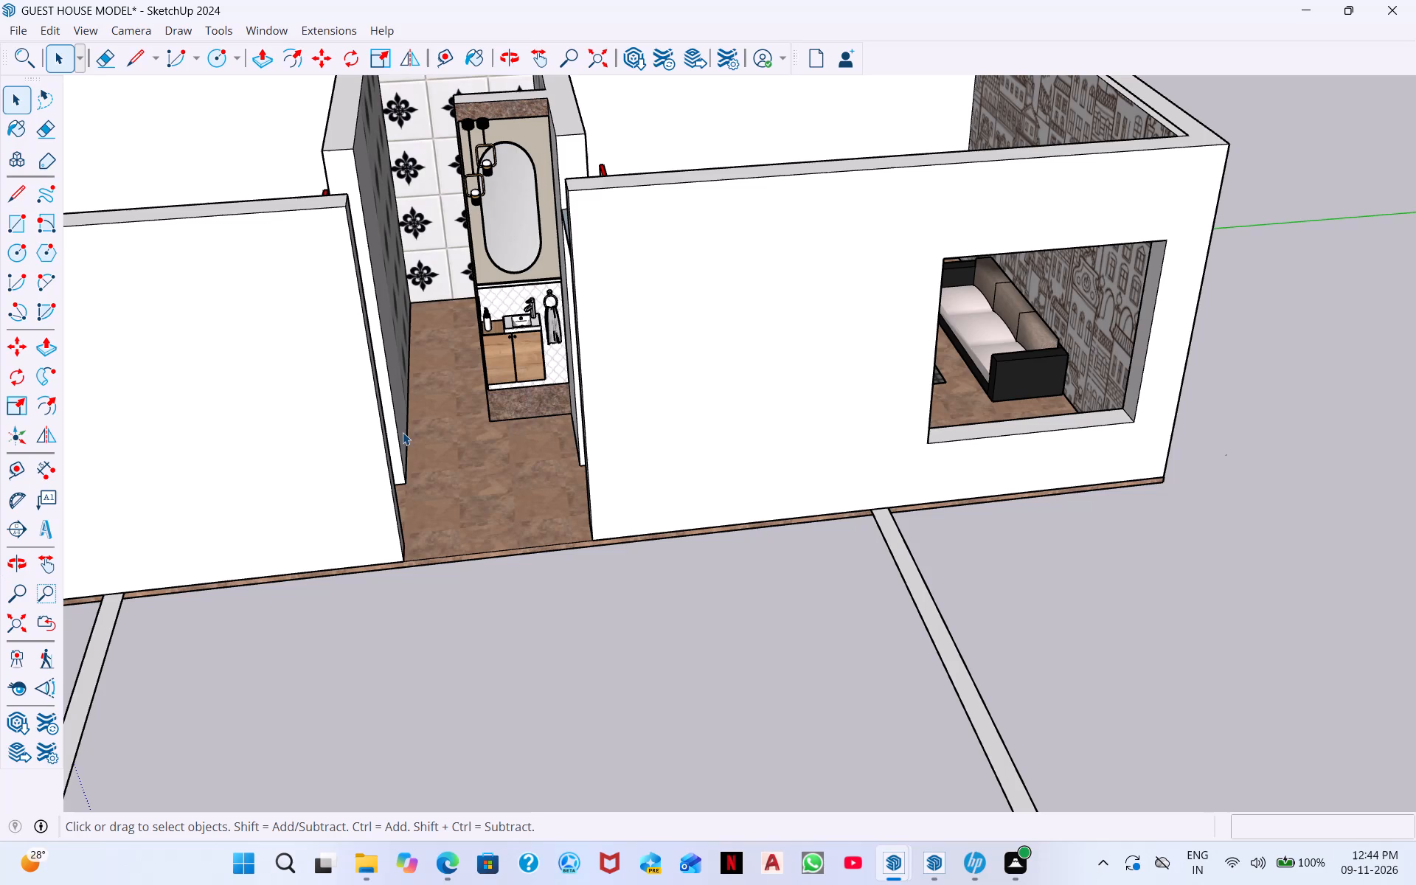
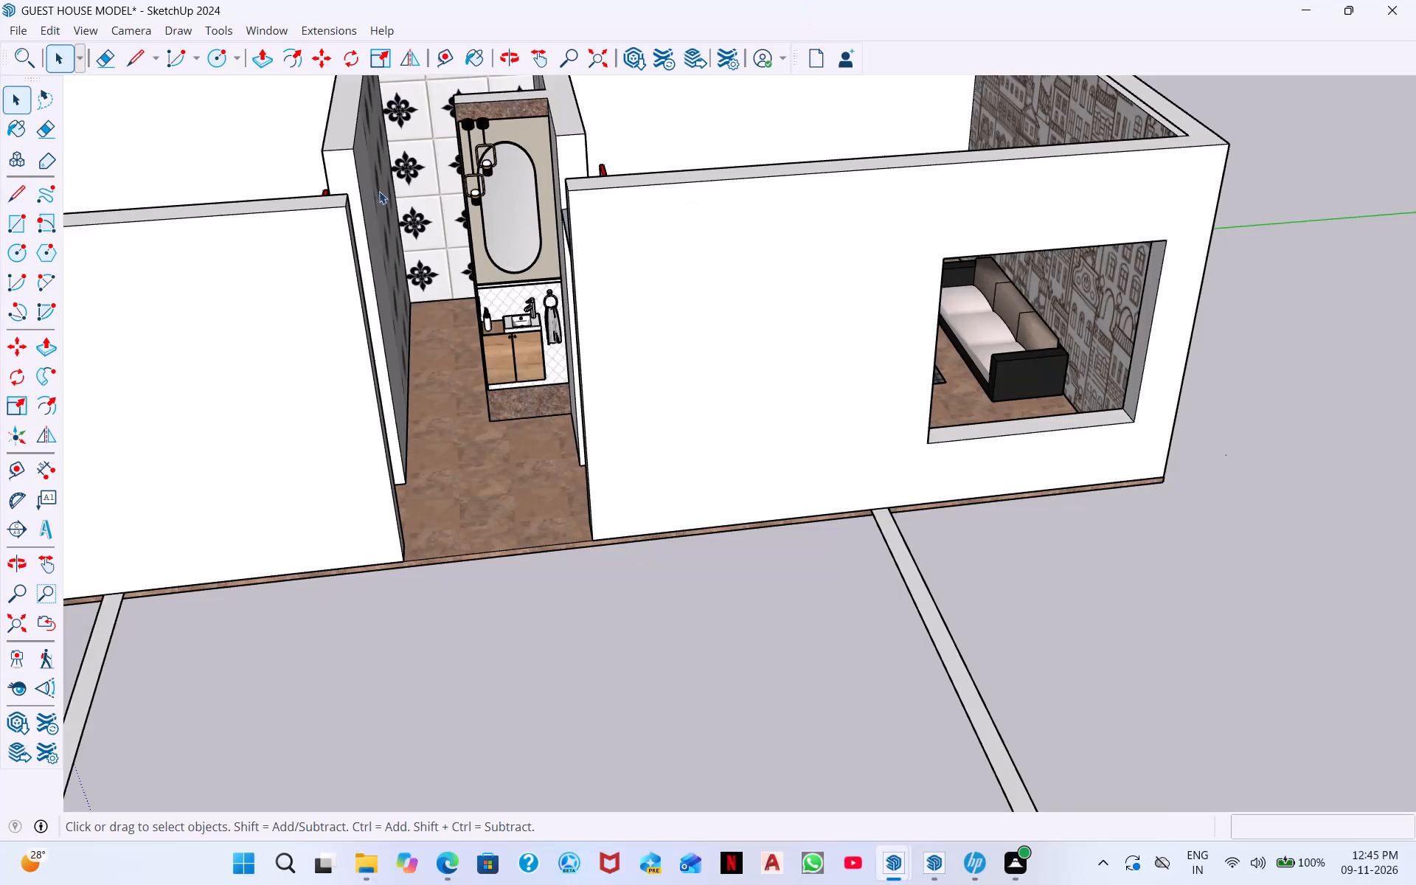
Draw a line from the existing lintel face's corner 5' across the passage, continuing 9" across the opposite doorway's wall end.
{"action": "middle_click_drag", "start_coordinate": [524, 268], "coordinate": [260, 480]}
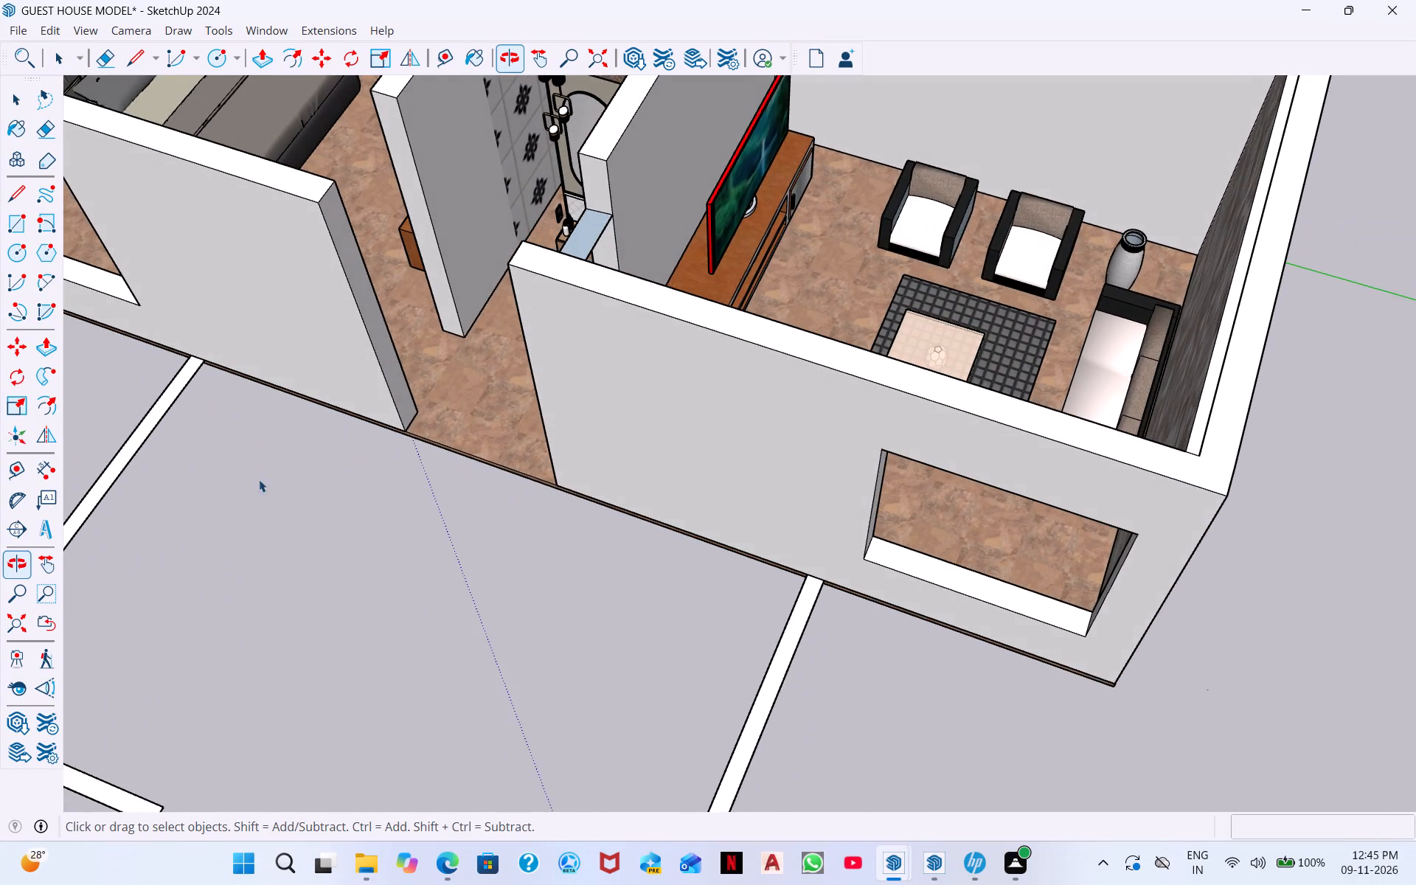
{"action": "scroll", "coordinate": [598, 239], "scroll_direction": "up", "scroll_amount": 4}
{"action": "middle_click_drag", "start_coordinate": [457, 189], "coordinate": [774, 152]}
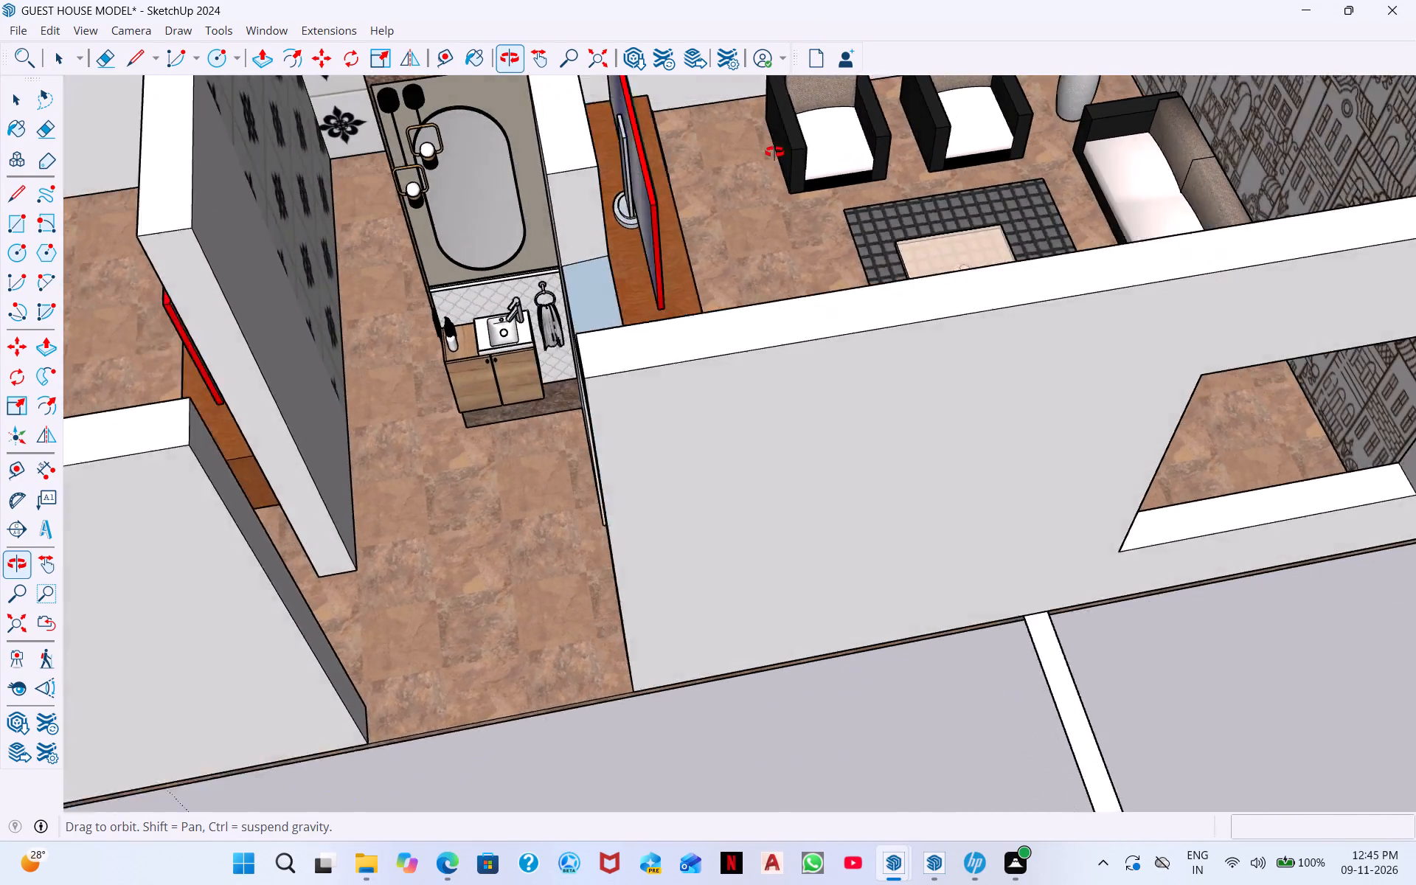
{"action": "middle_click_drag", "start_coordinate": [774, 152], "coordinate": [814, 126]}
{"action": "middle_click_drag", "start_coordinate": [592, 271], "coordinate": [785, 77]}
{"action": "middle_click_drag", "start_coordinate": [654, 245], "coordinate": [691, 192]}
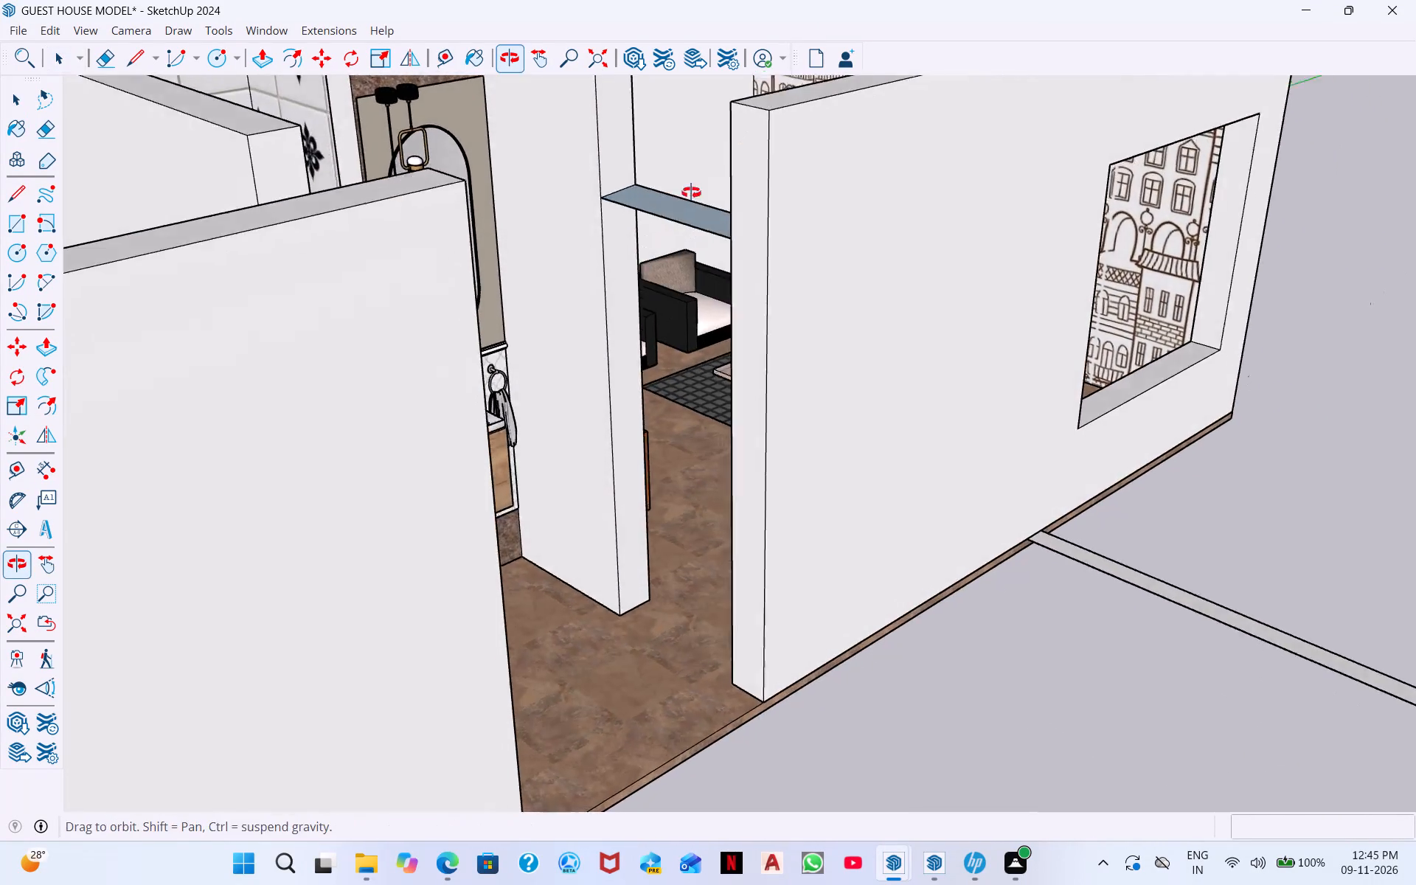
{"action": "middle_click_drag", "start_coordinate": [691, 192], "coordinate": [712, 108]}
{"action": "scroll", "coordinate": [768, 157], "scroll_direction": "down", "scroll_amount": 2}
{"action": "middle_click_drag", "start_coordinate": [707, 153], "coordinate": [658, 431]}
{"action": "scroll", "coordinate": [294, 236], "scroll_direction": "up", "scroll_amount": 3}
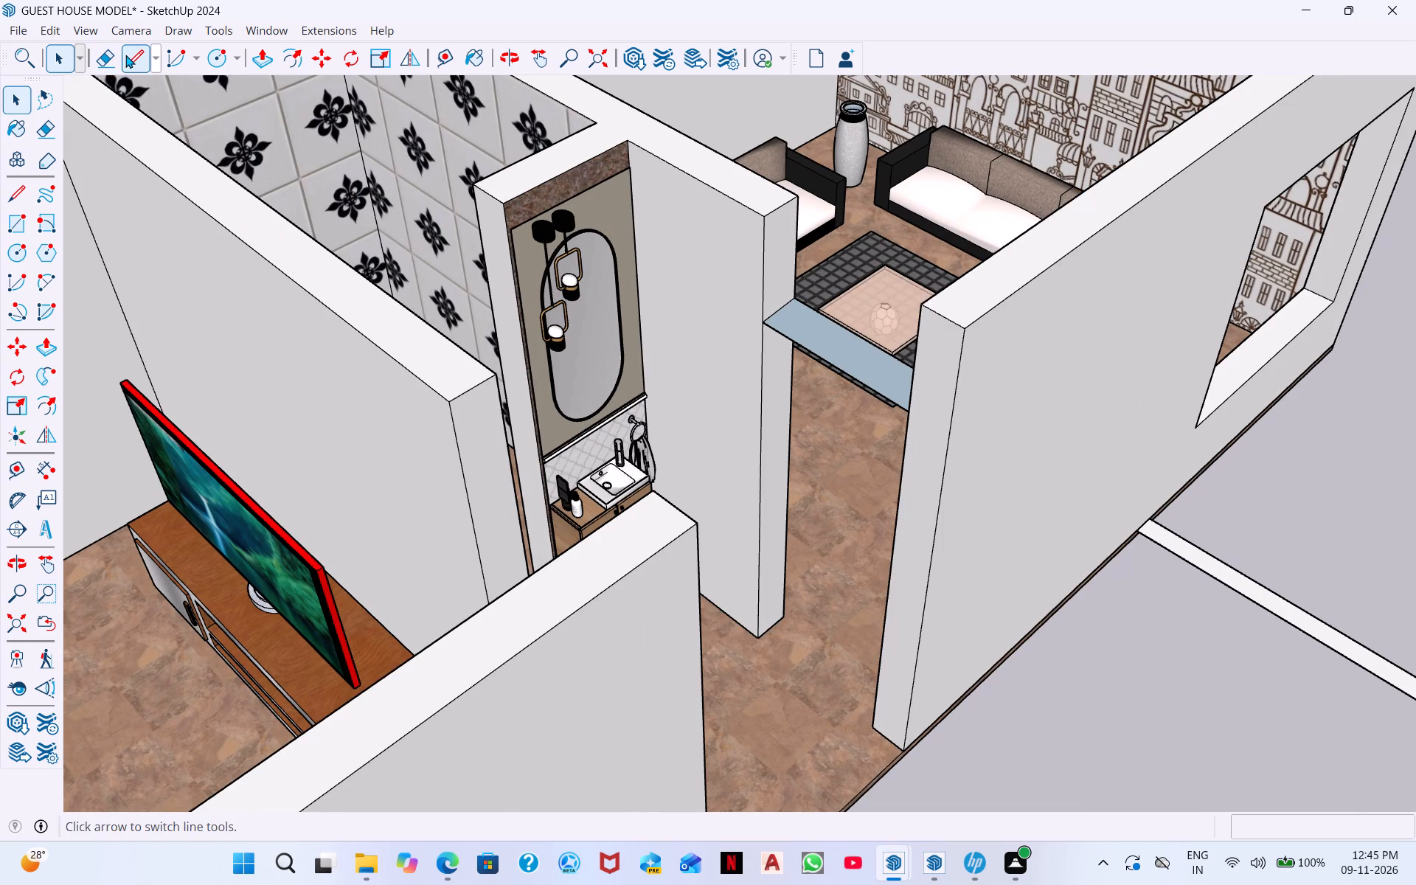
{"action": "left_click", "coordinate": [127, 55]}
{"action": "left_click", "coordinate": [761, 326]}
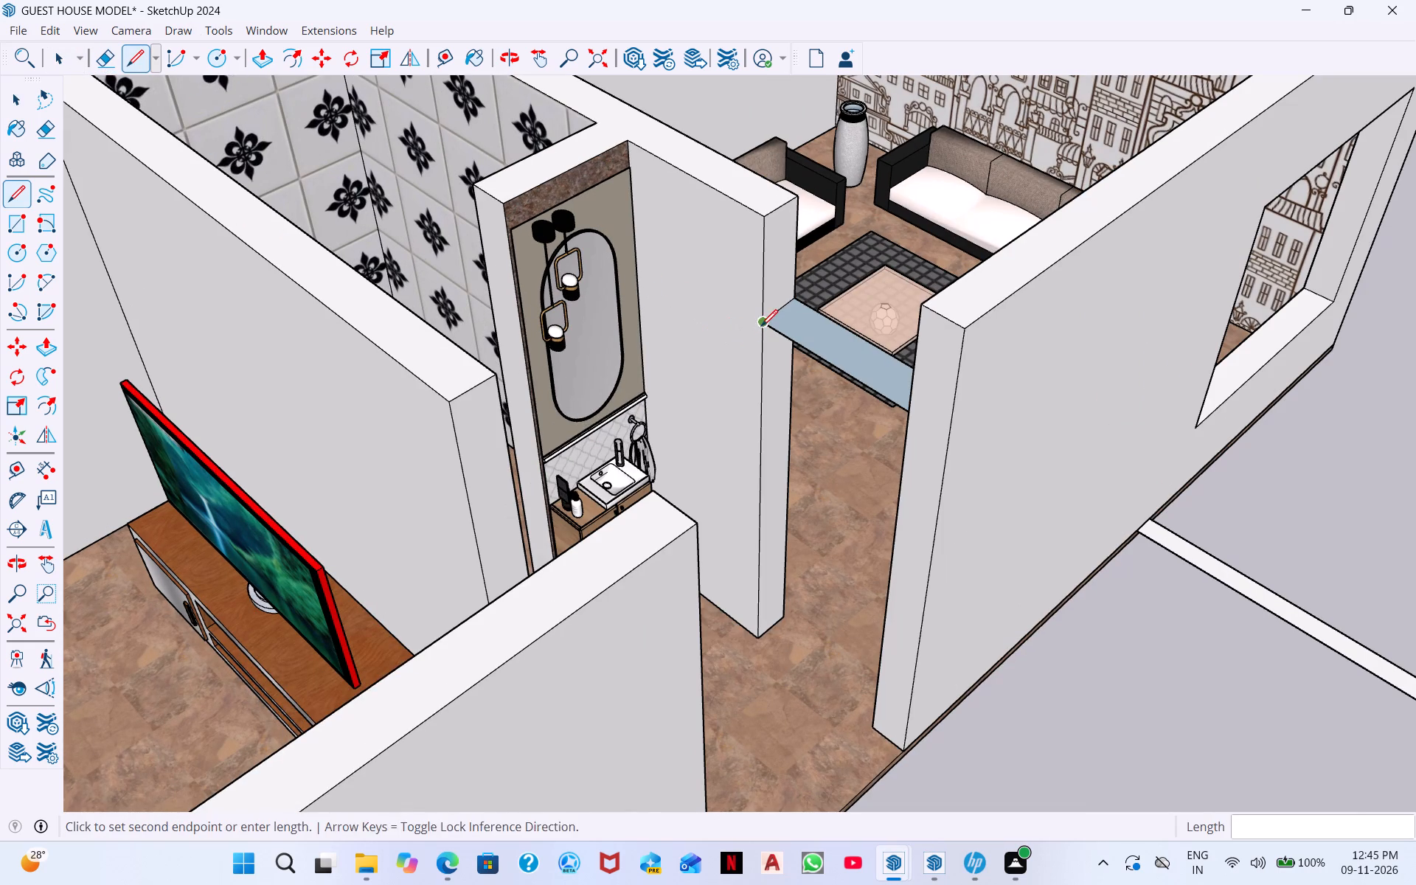
{"action": "scroll", "coordinate": [513, 463], "scroll_direction": "up", "scroll_amount": 2}
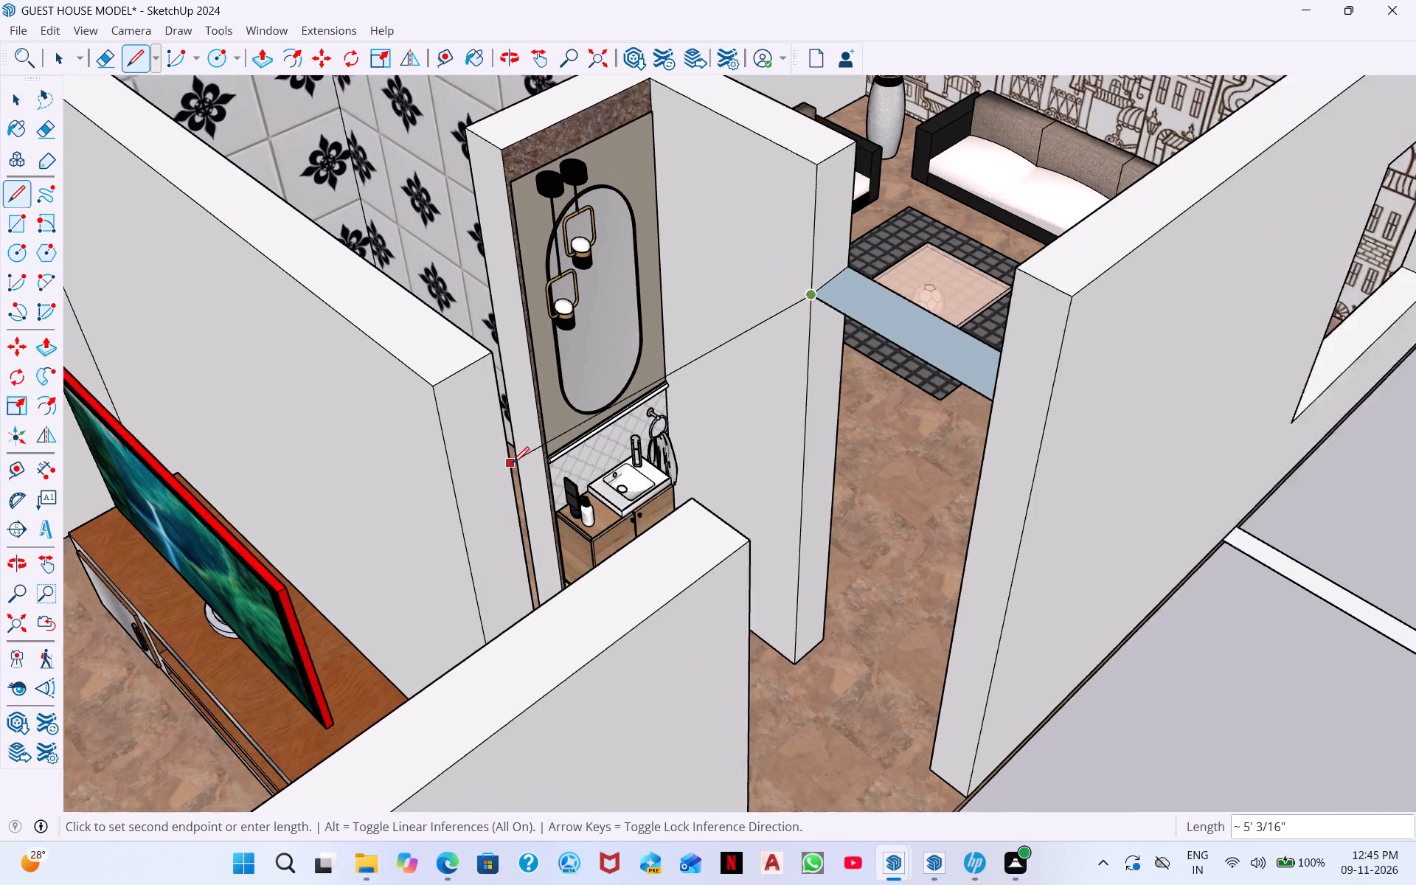
{"action": "scroll", "coordinate": [513, 463], "scroll_direction": "up", "scroll_amount": 2}
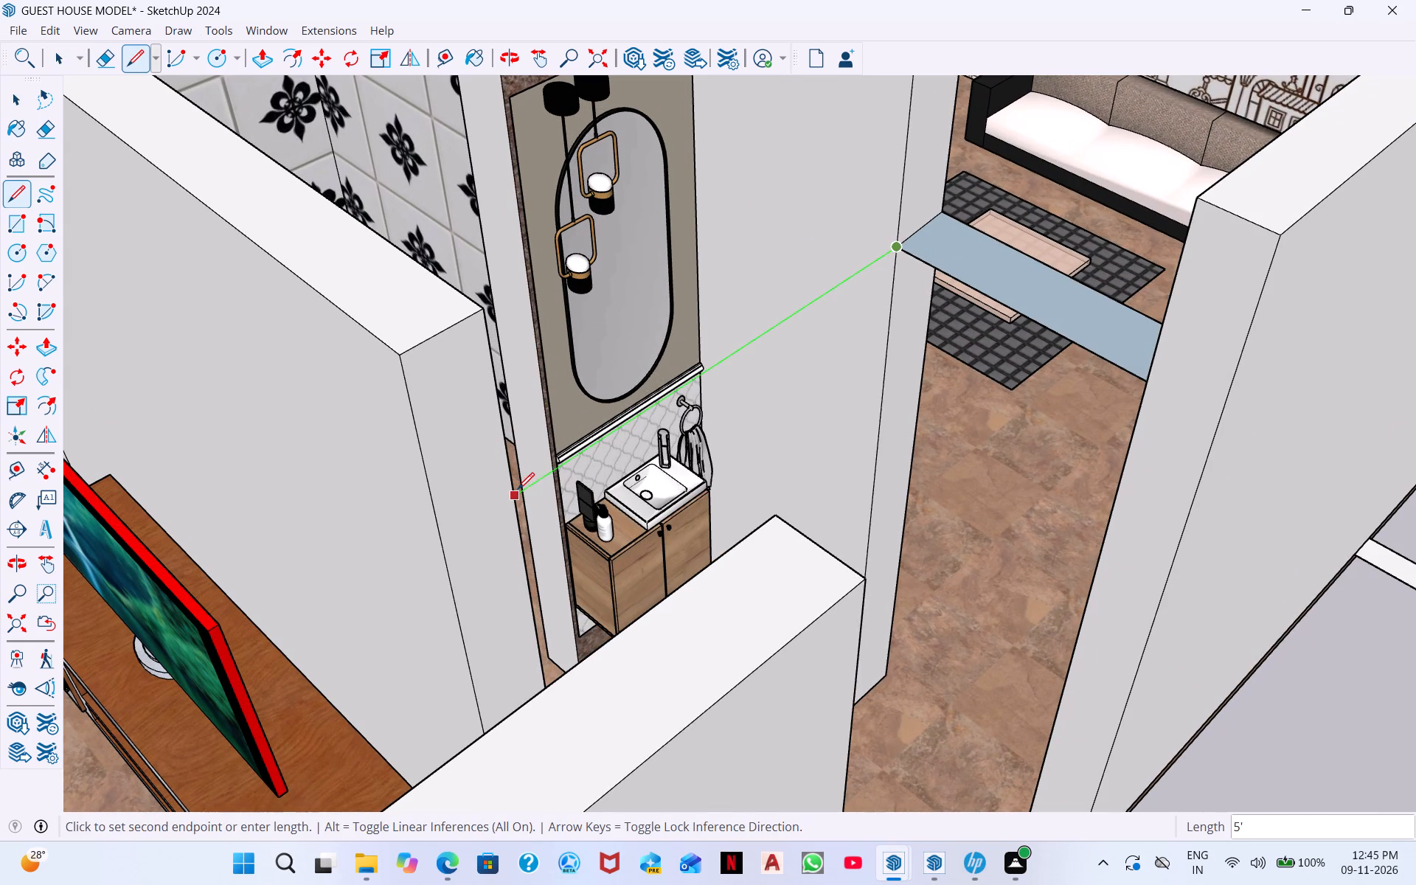
{"action": "left_click", "coordinate": [513, 497]}
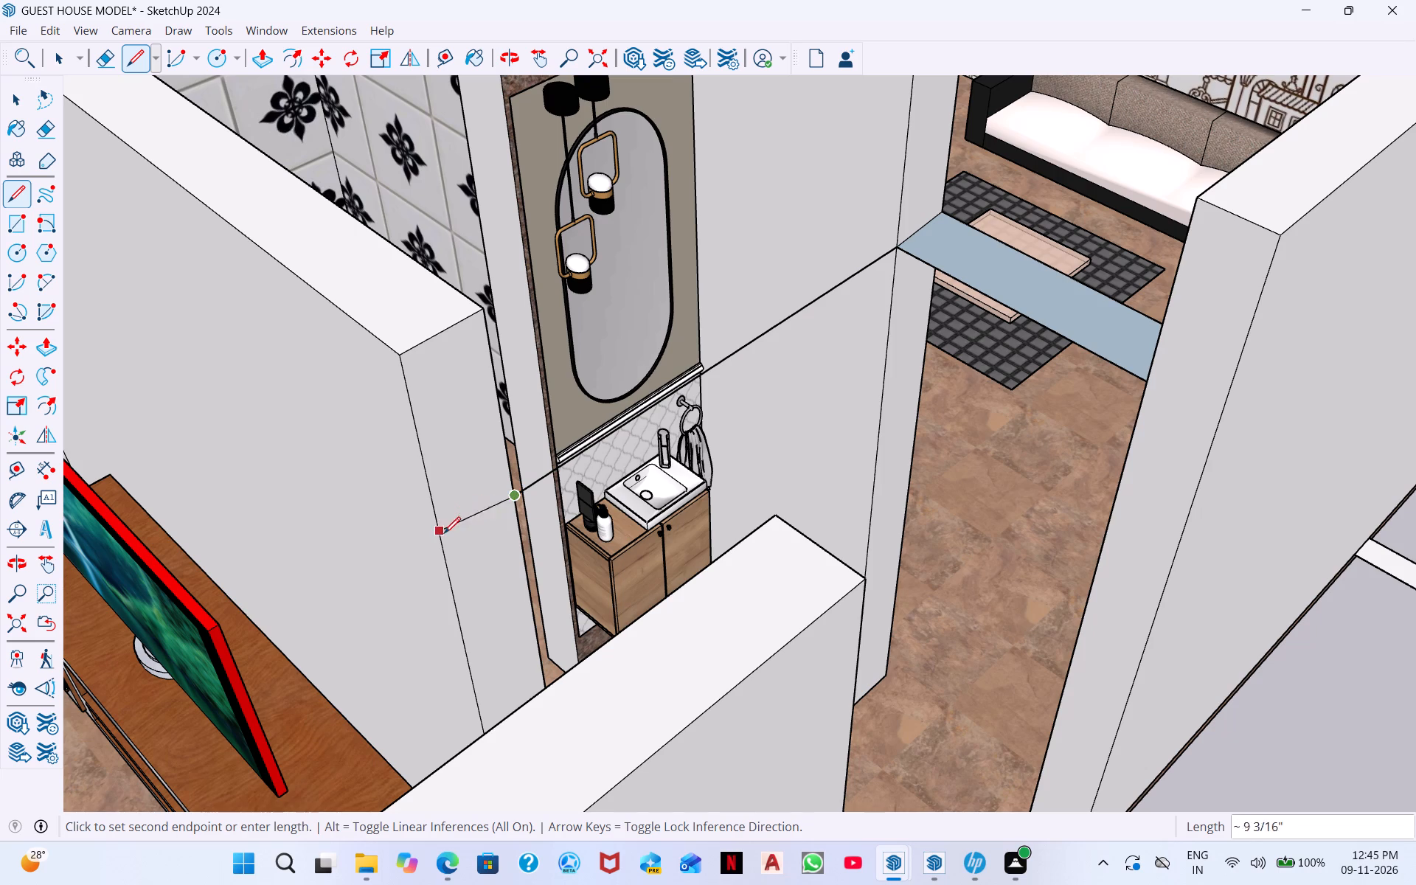
{"action": "double_click", "coordinate": [448, 539]}
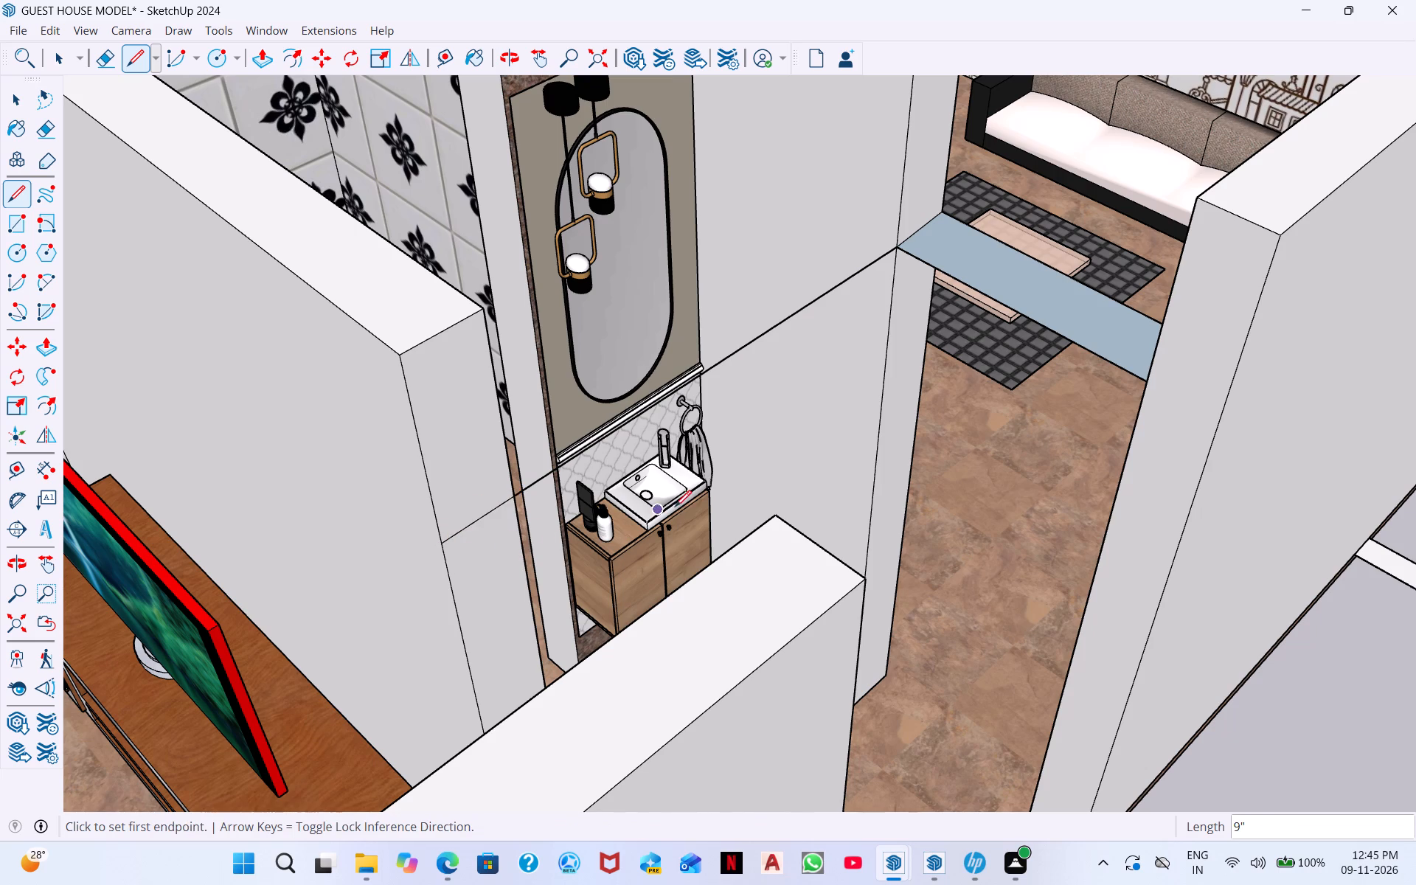
Draw the matching line from the lintel face's other near corner, 5' across the passage and 9" across the outer wall.
{"action": "scroll", "coordinate": [690, 459], "scroll_direction": "down", "scroll_amount": 1}
{"action": "middle_click_drag", "start_coordinate": [732, 457], "coordinate": [1000, 468]}
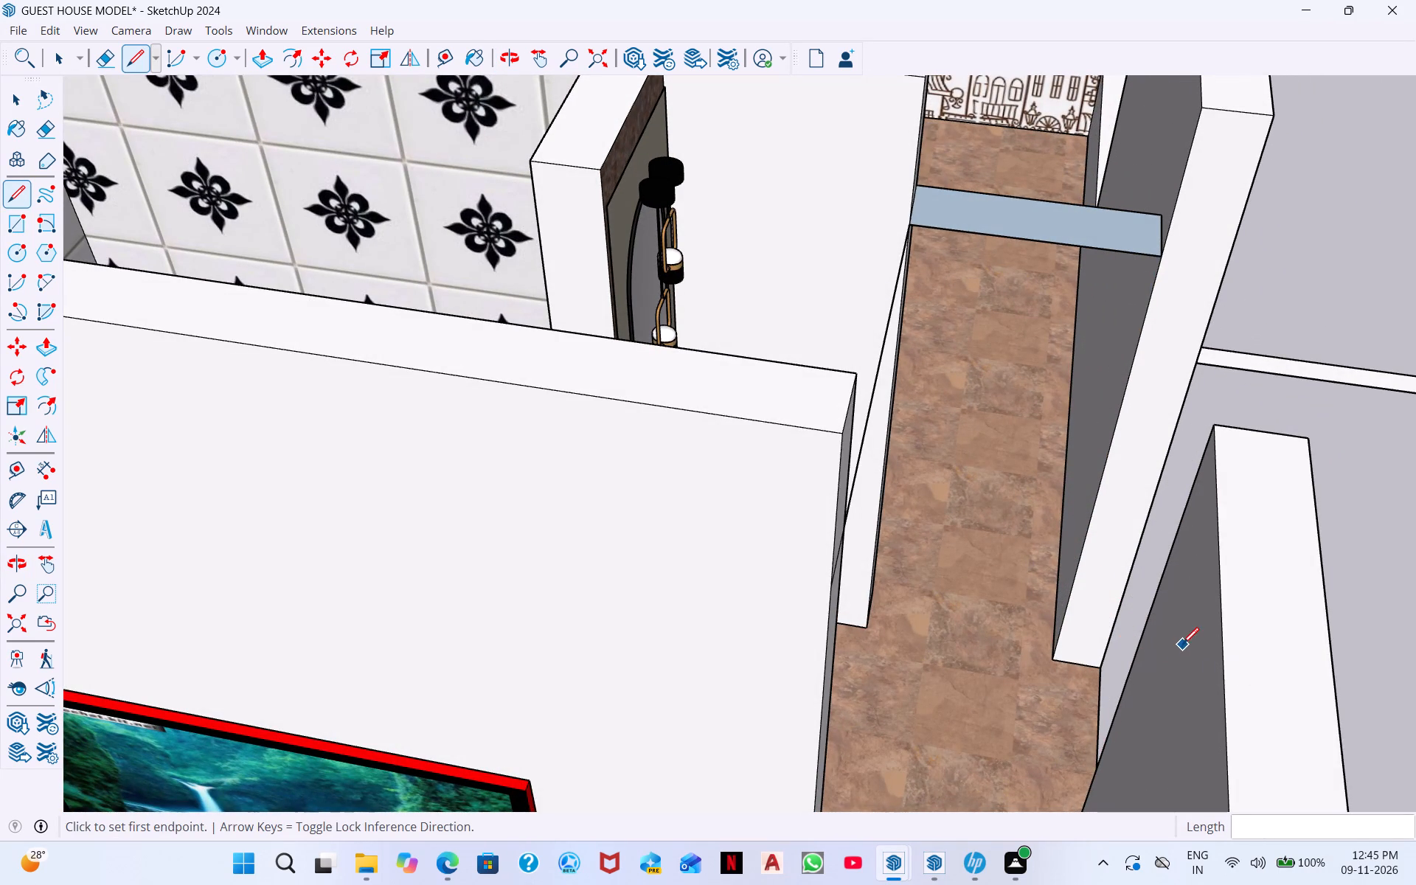
{"action": "key", "text": "Escape"}
{"action": "key", "text": "space"}
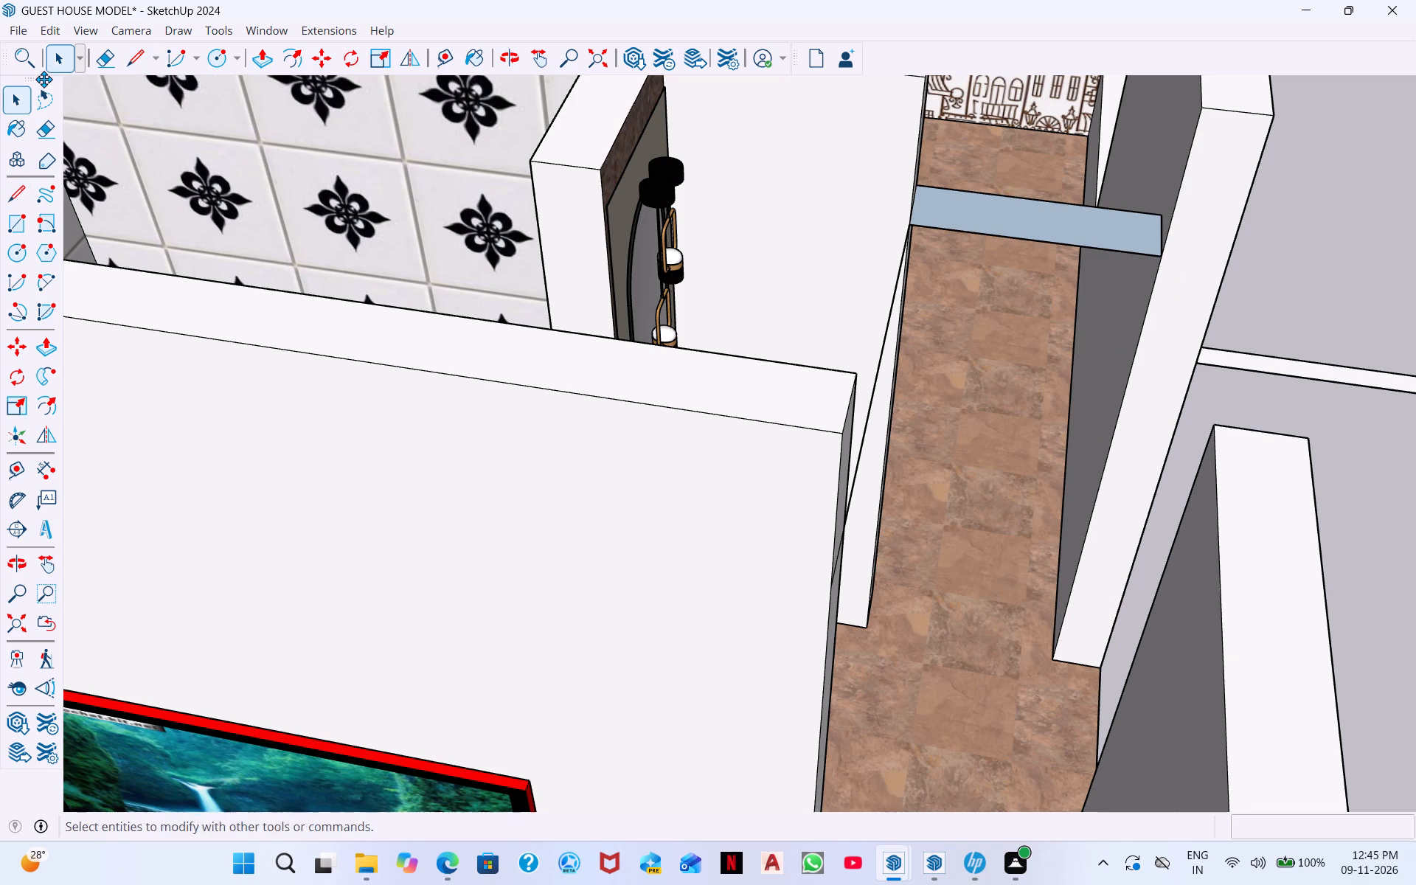
{"action": "left_click", "coordinate": [125, 67]}
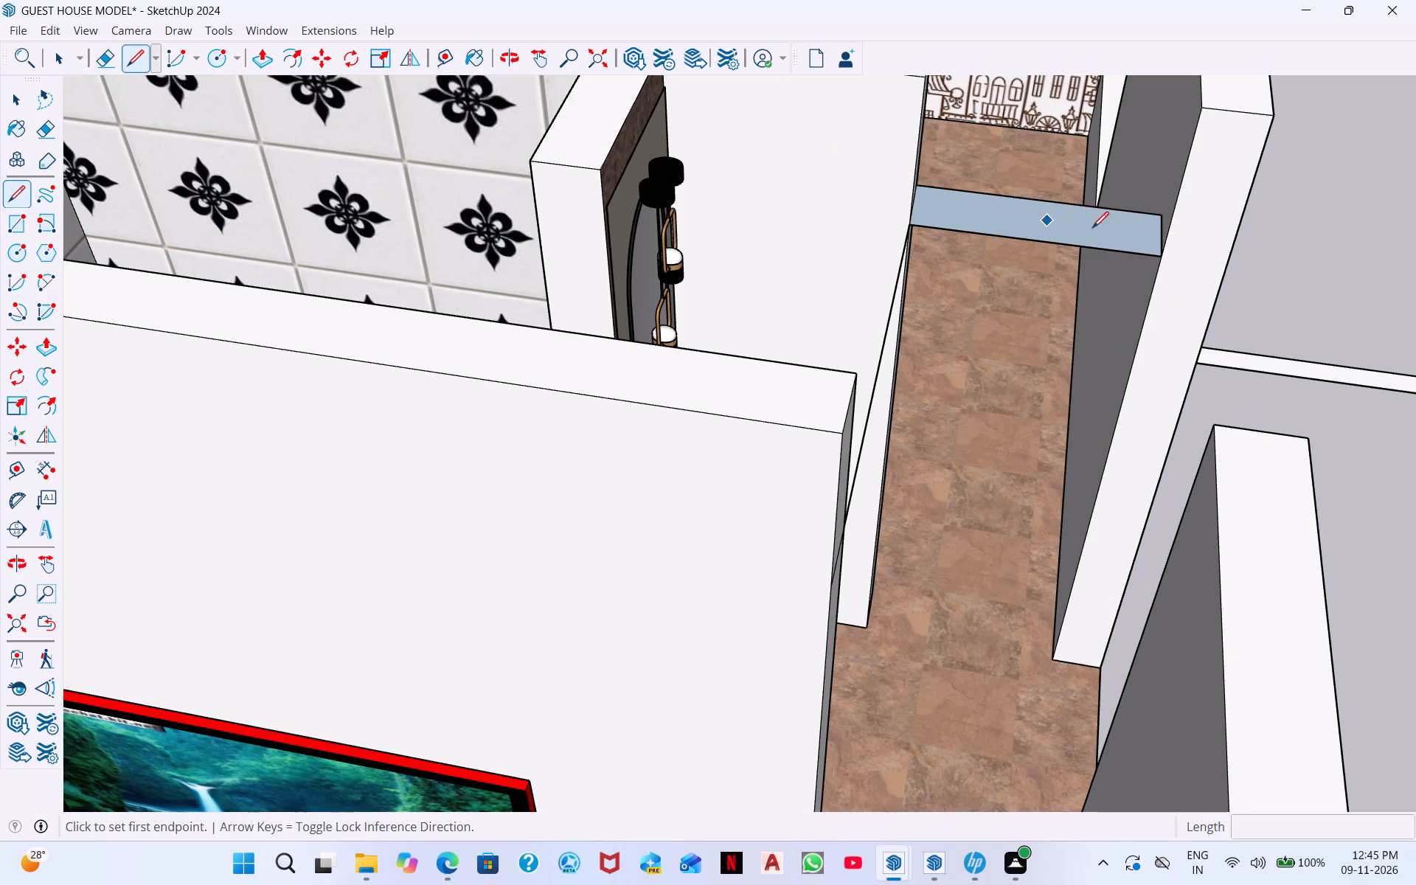
{"action": "left_click", "coordinate": [1159, 257]}
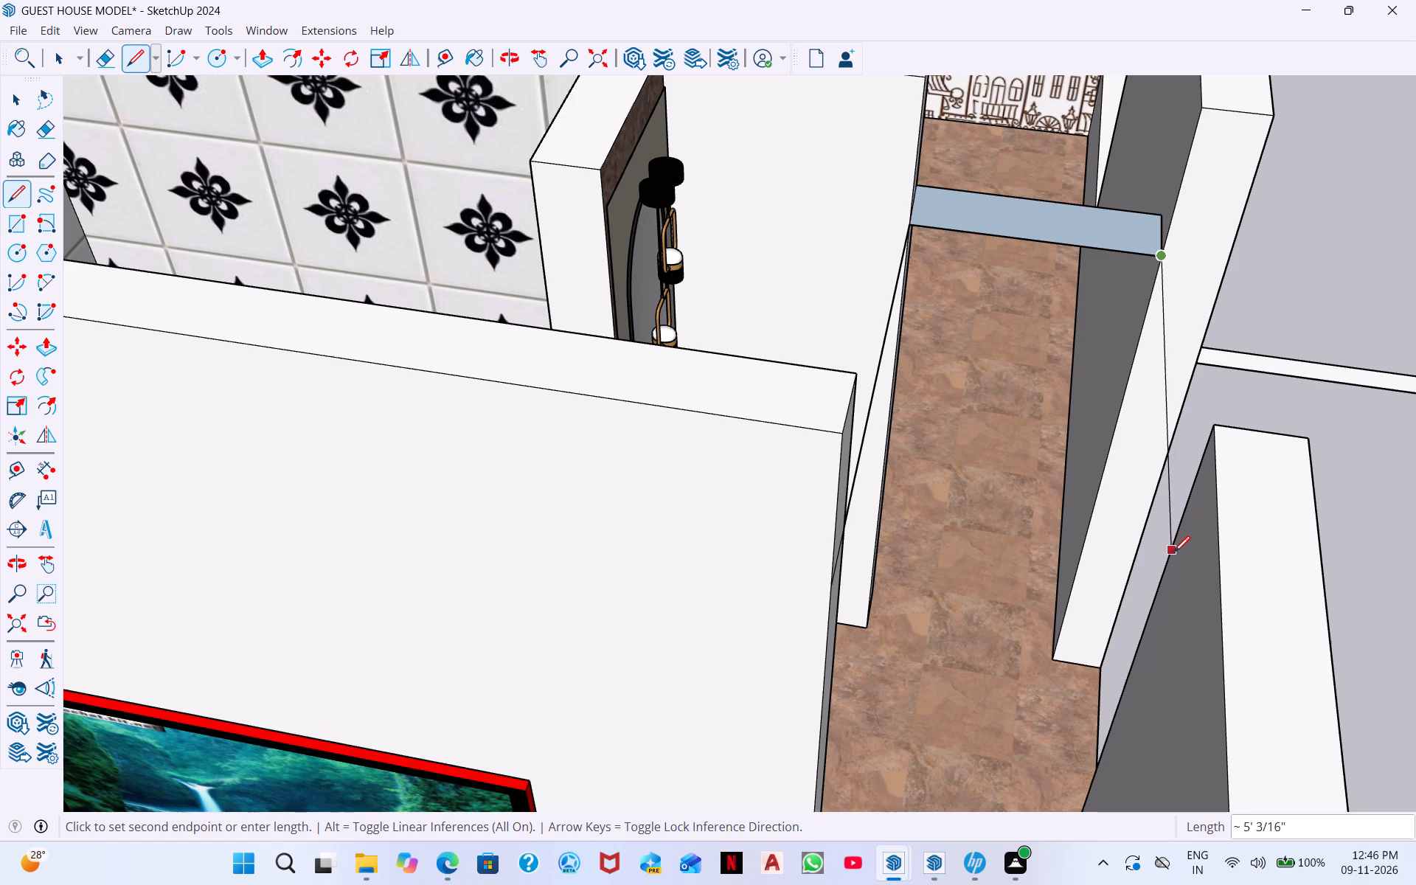
{"action": "middle_click_drag", "start_coordinate": [1173, 560], "coordinate": [1393, 521]}
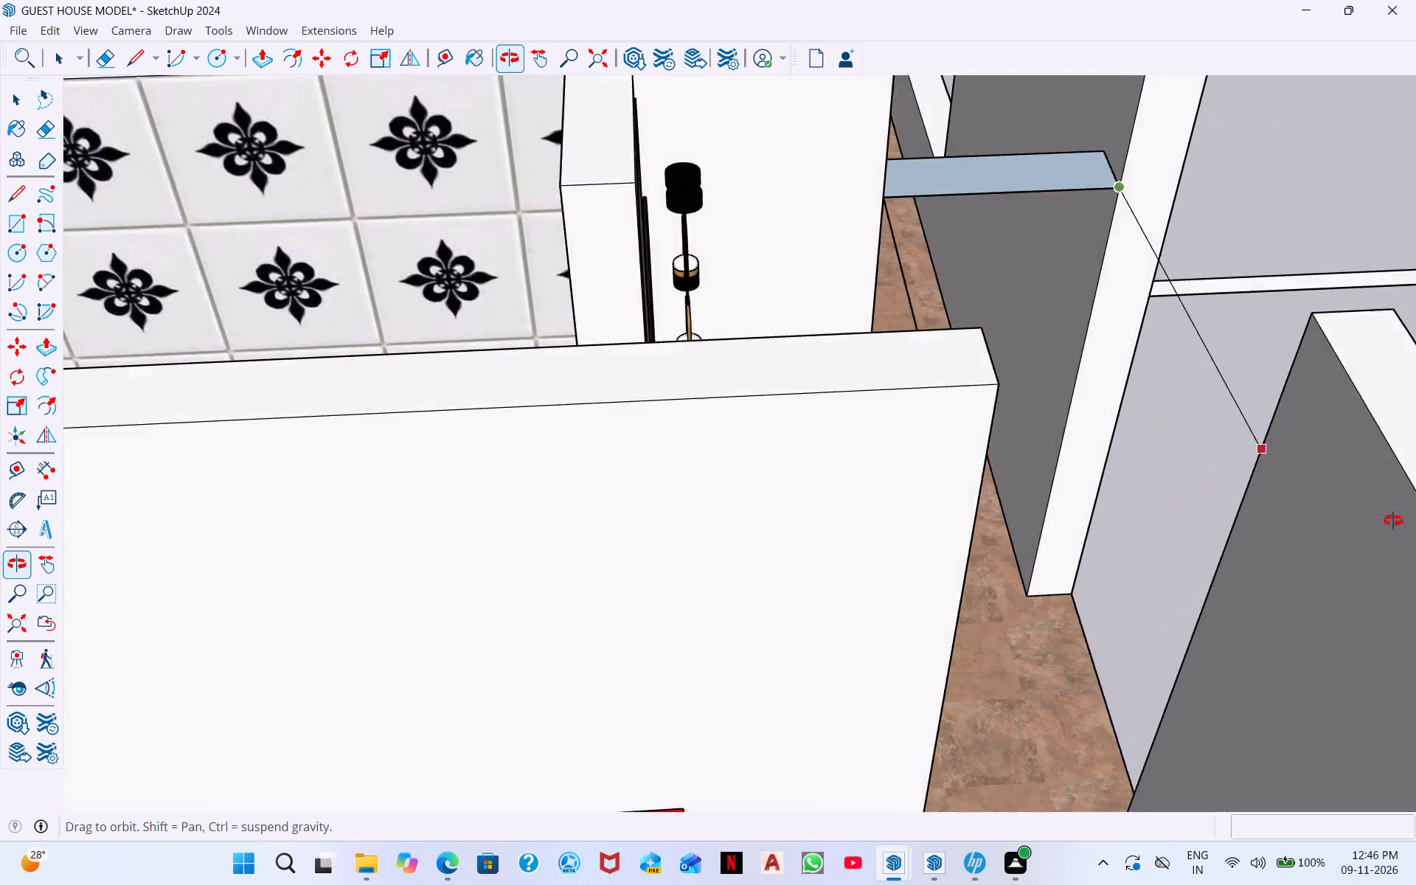
{"action": "middle_click_drag", "start_coordinate": [1393, 521], "coordinate": [1415, 490]}
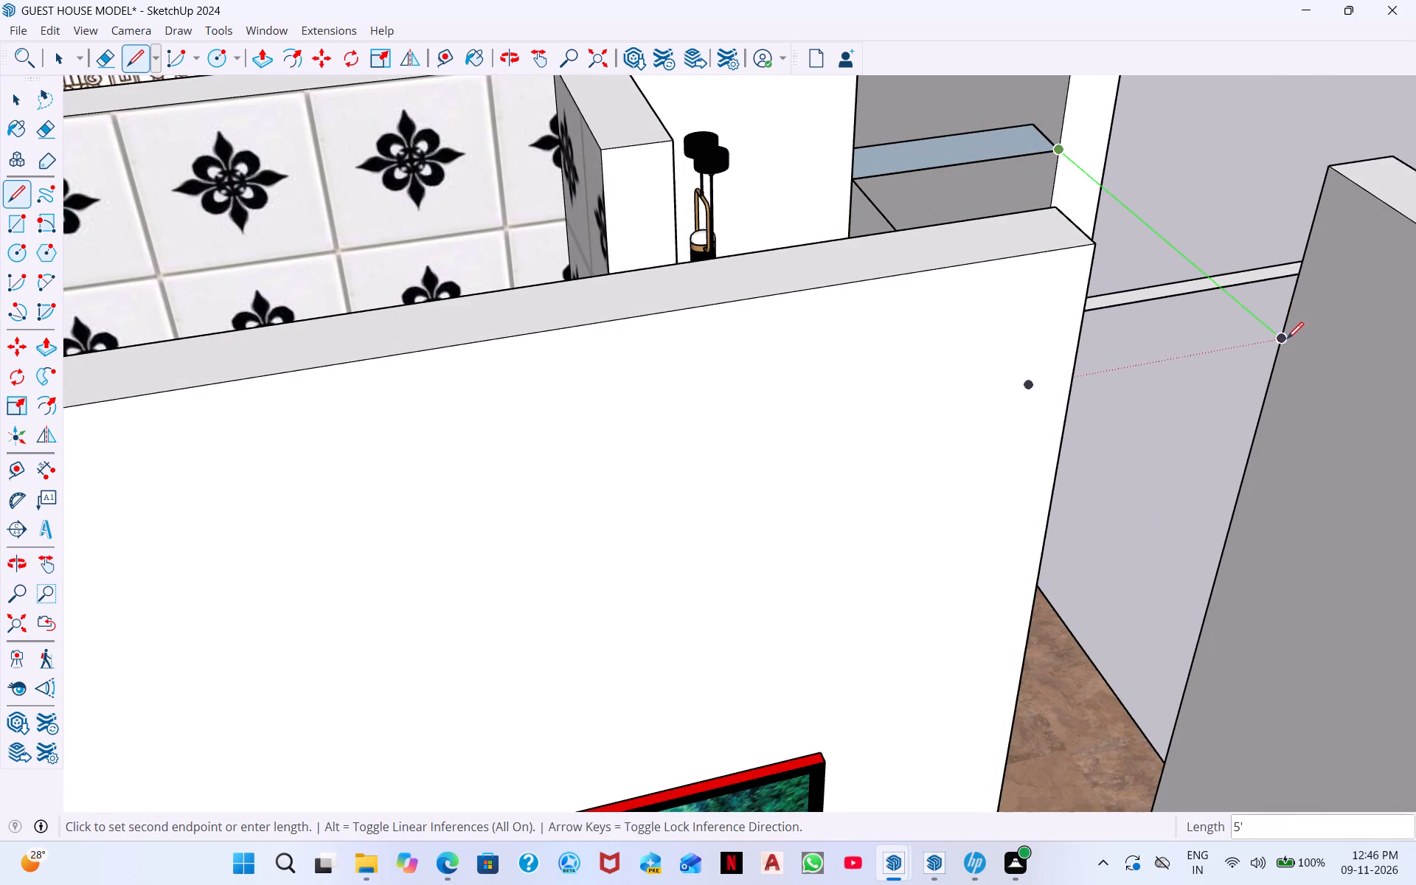
{"action": "scroll", "coordinate": [1283, 338], "scroll_direction": "up", "scroll_amount": 8}
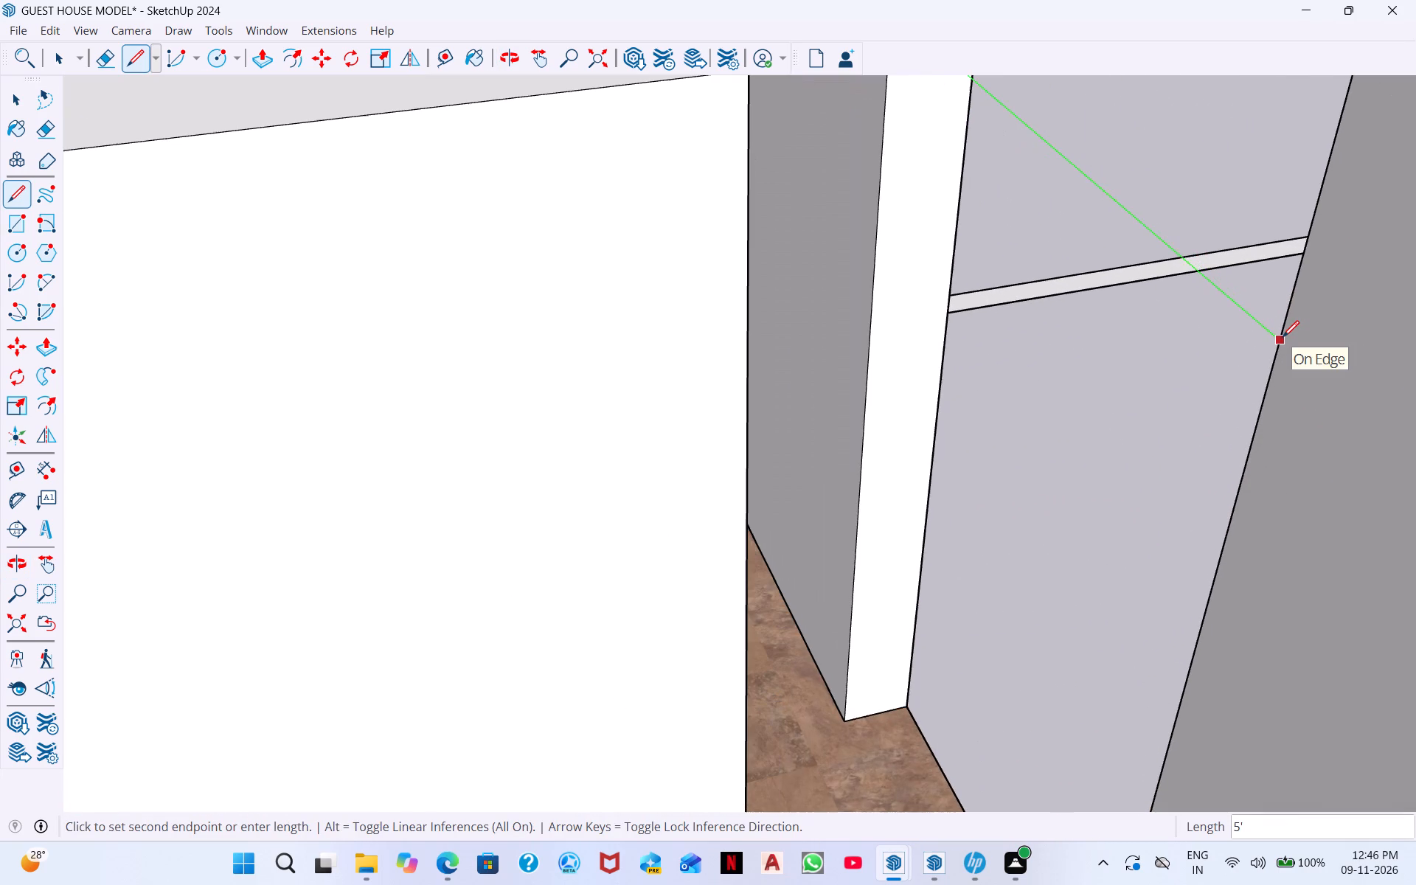
{"action": "left_click", "coordinate": [1283, 337]}
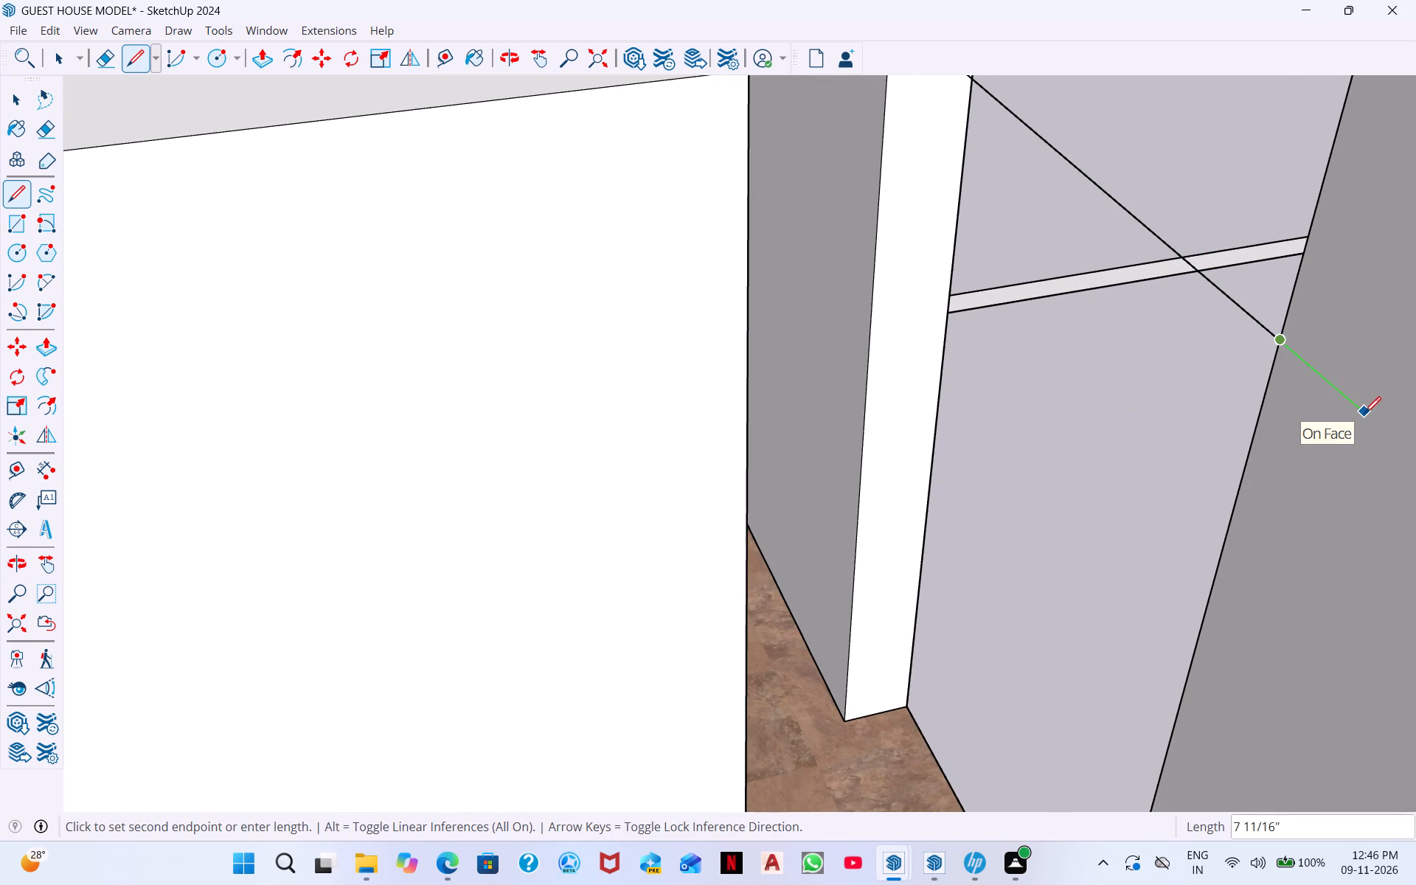
{"action": "left_click", "coordinate": [1384, 422]}
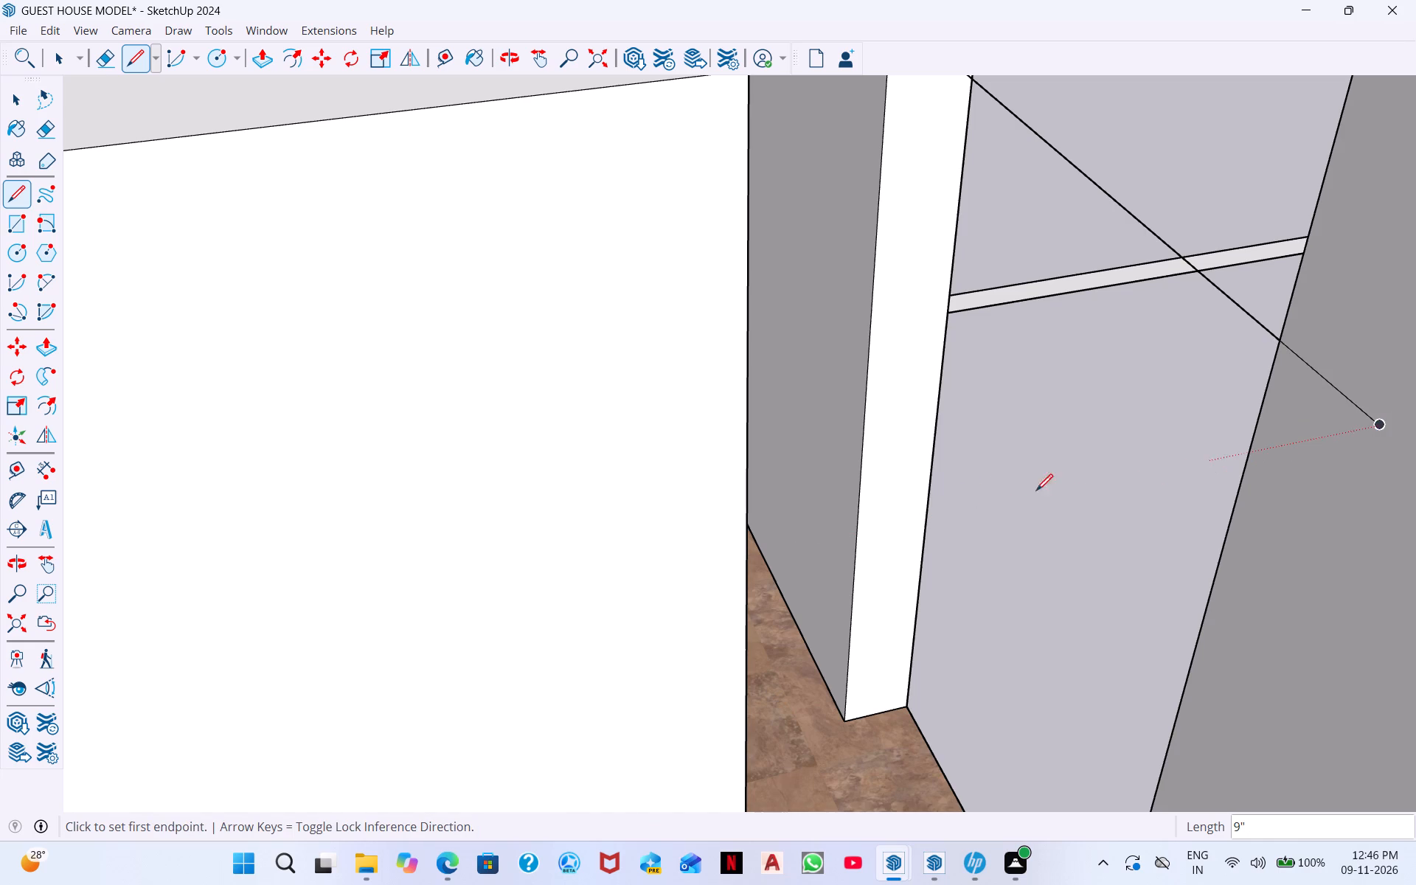
Connect the two lines at their far ends and at the near wall edges, forming a 9" lintel strip over the opposite doorway.
{"action": "middle_click_drag", "start_coordinate": [760, 520], "coordinate": [673, 560]}
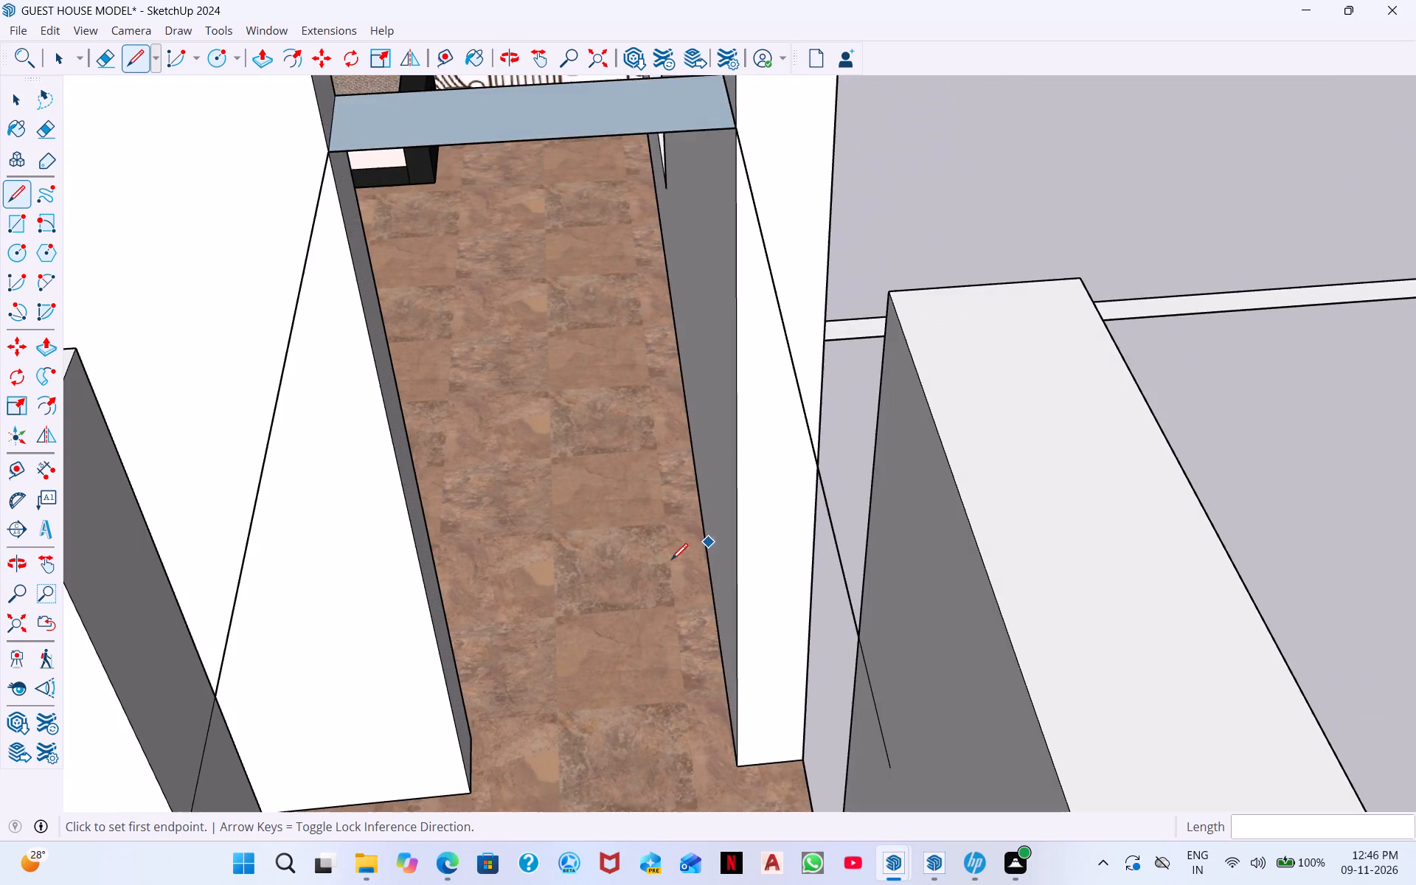
{"action": "scroll", "coordinate": [625, 586], "scroll_direction": "down", "scroll_amount": 1}
{"action": "scroll", "coordinate": [475, 665], "scroll_direction": "down", "scroll_amount": 2}
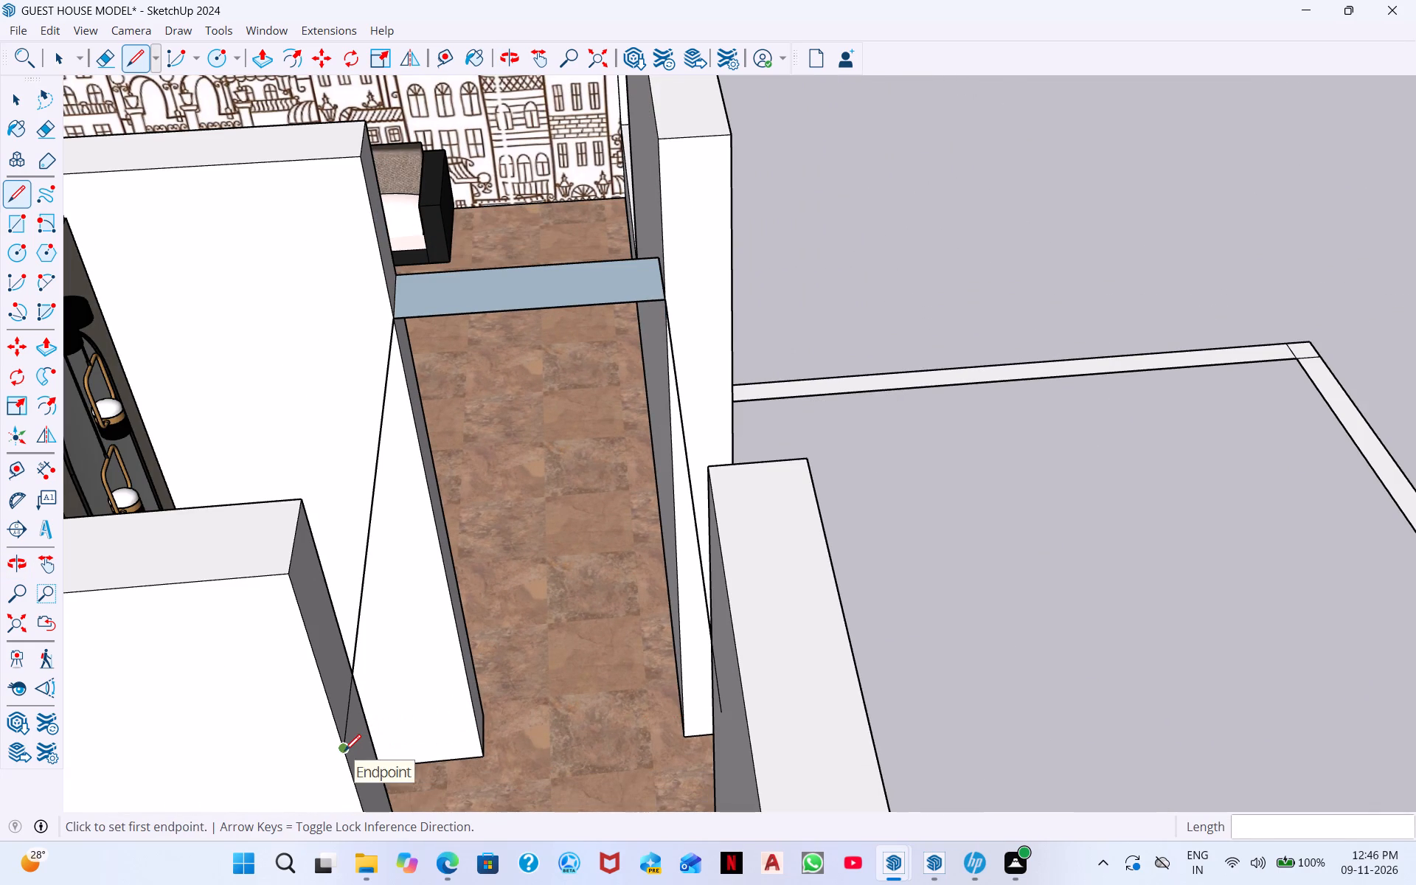
{"action": "left_click", "coordinate": [344, 751]}
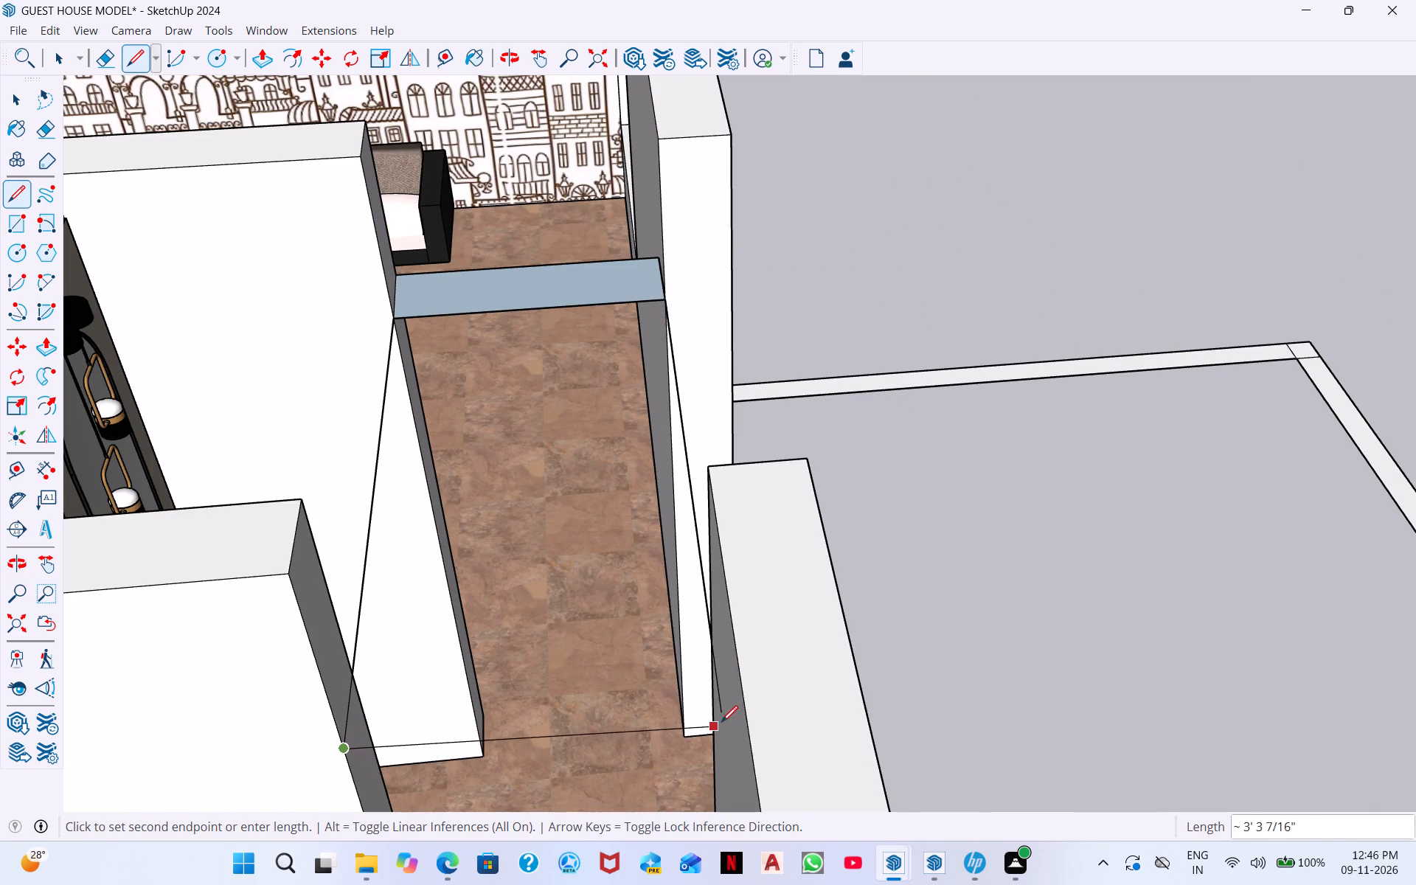
{"action": "left_click", "coordinate": [723, 717]}
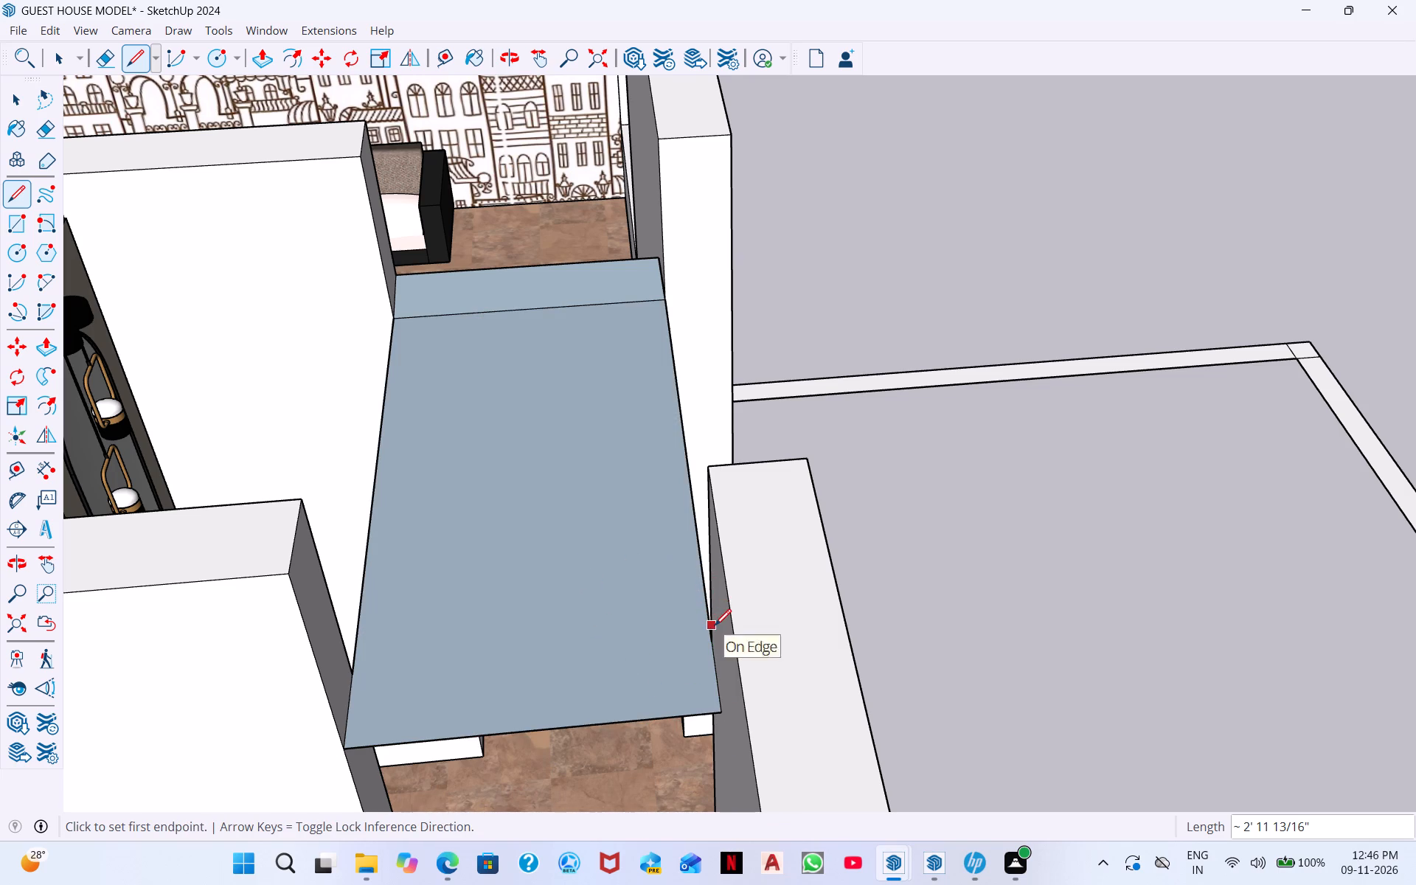
{"action": "scroll", "coordinate": [708, 631], "scroll_direction": "up", "scroll_amount": 1}
{"action": "left_click", "coordinate": [314, 670]}
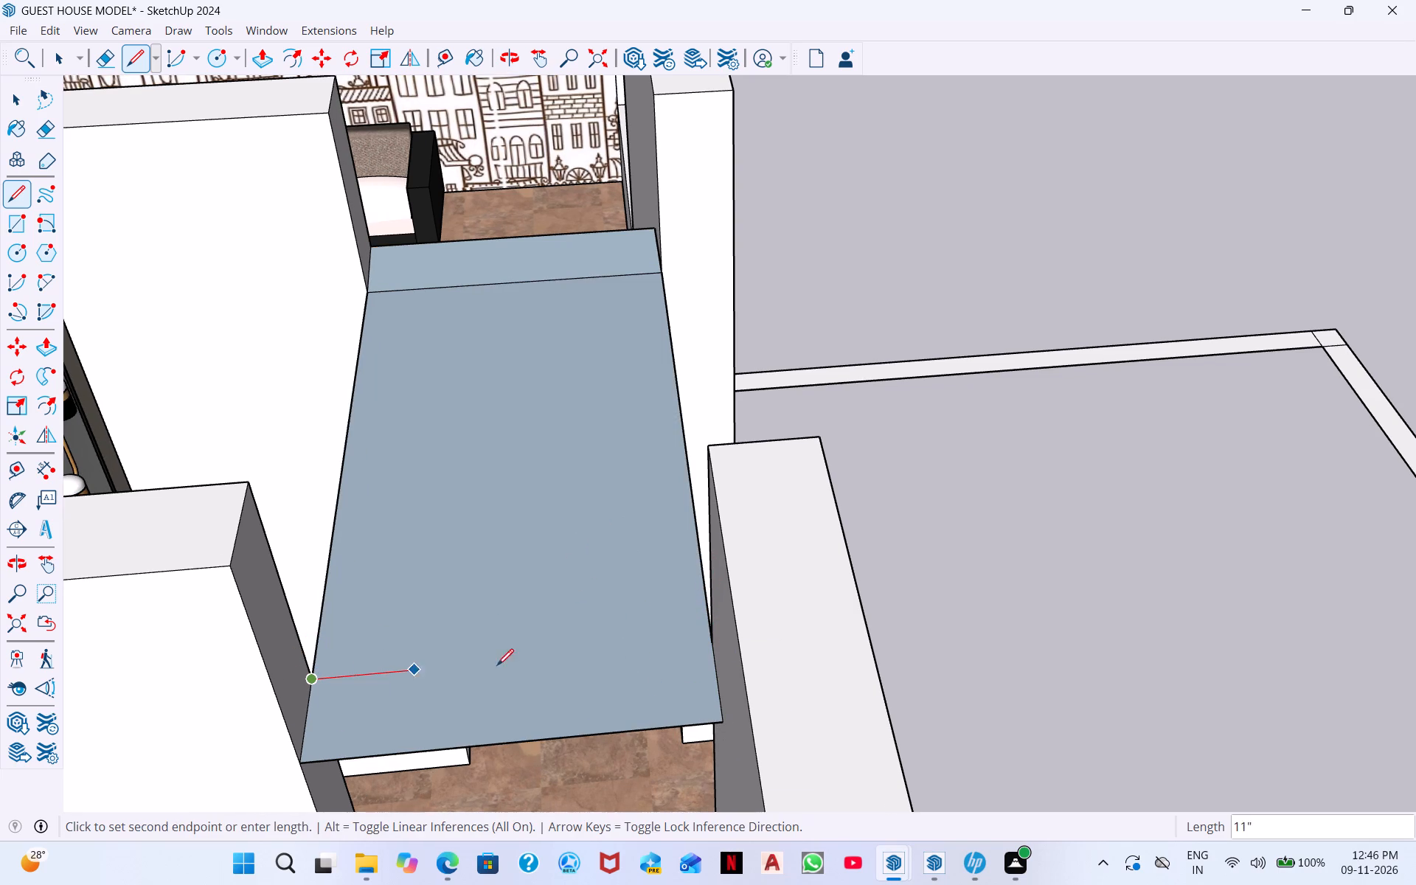
{"action": "left_click", "coordinate": [707, 641]}
Erase the two 5' edges spanning the passage to remove the face between the two doorway lintel strips.
{"action": "middle_click_drag", "start_coordinate": [674, 625], "coordinate": [678, 676]}
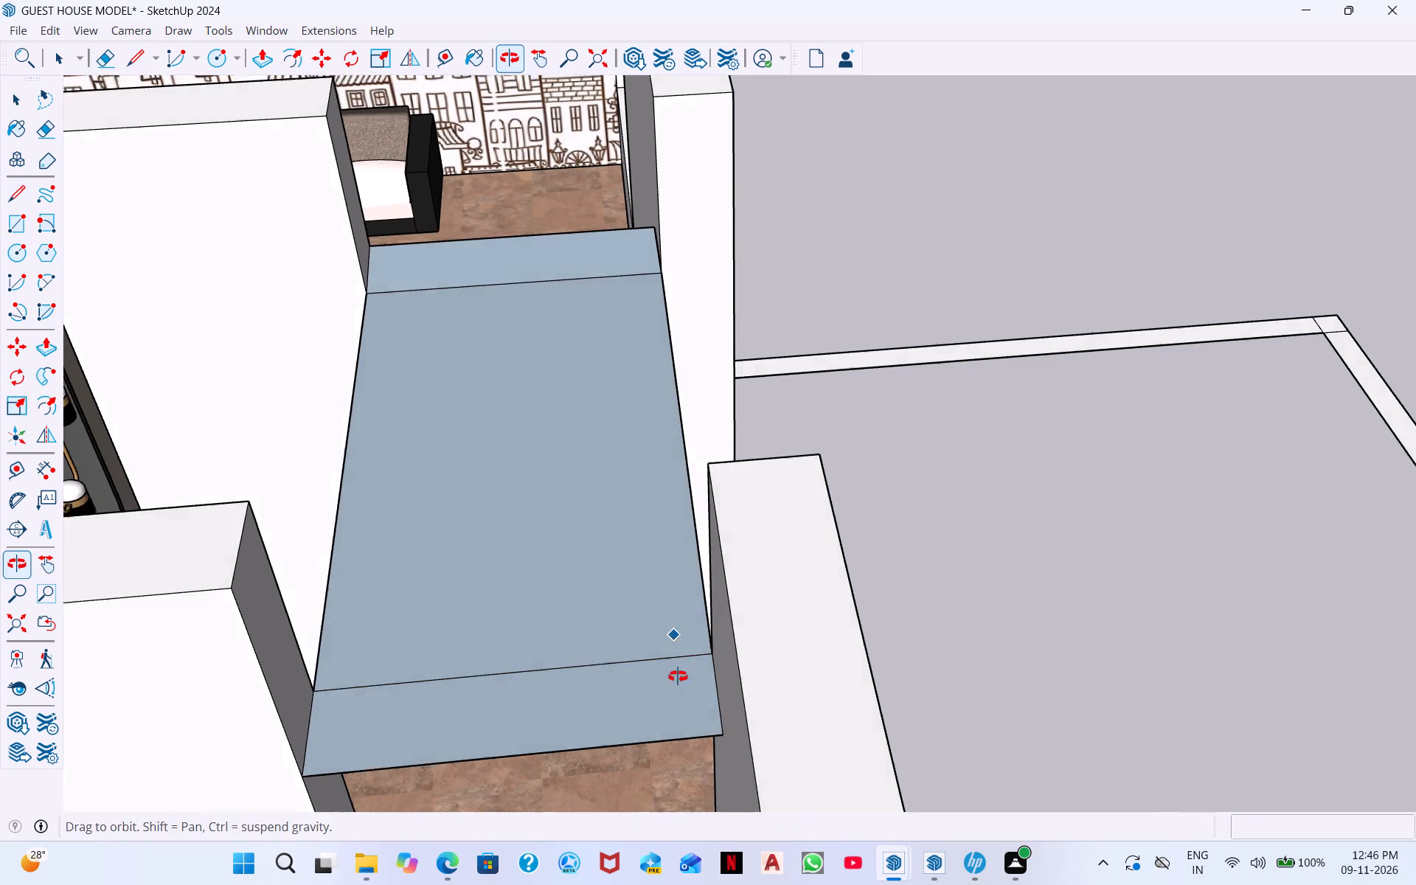
{"action": "middle_click_drag", "start_coordinate": [678, 676], "coordinate": [687, 741]}
{"action": "scroll", "coordinate": [693, 735], "scroll_direction": "down", "scroll_amount": 5}
{"action": "middle_click_drag", "start_coordinate": [679, 746], "coordinate": [338, 597]}
{"action": "scroll", "coordinate": [505, 566], "scroll_direction": "down", "scroll_amount": 1}
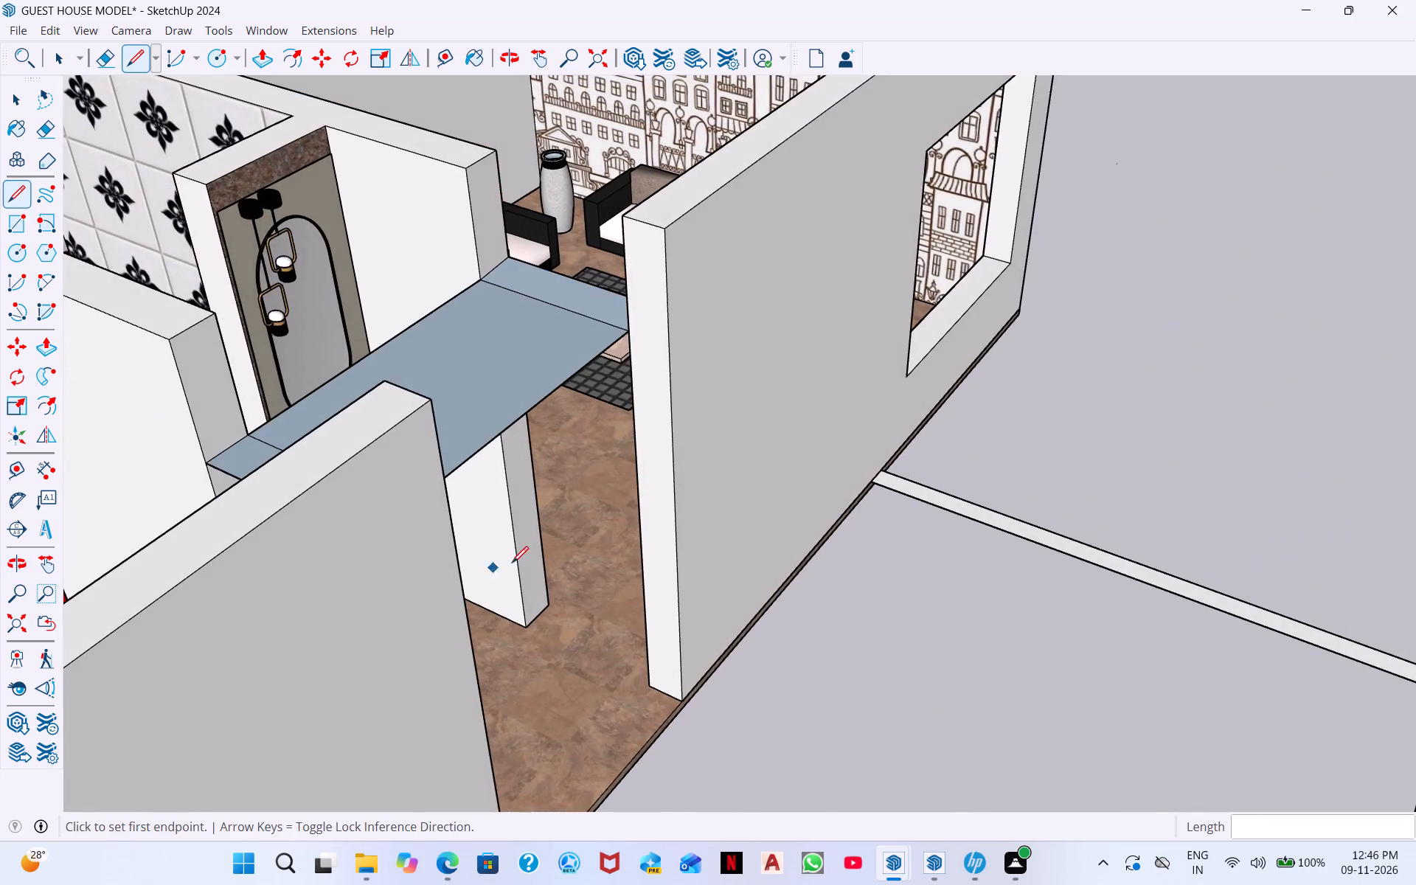
{"action": "middle_click_drag", "start_coordinate": [512, 563], "coordinate": [335, 641]}
{"action": "middle_click_drag", "start_coordinate": [402, 558], "coordinate": [156, 584]}
{"action": "scroll", "coordinate": [234, 339], "scroll_direction": "up", "scroll_amount": 3}
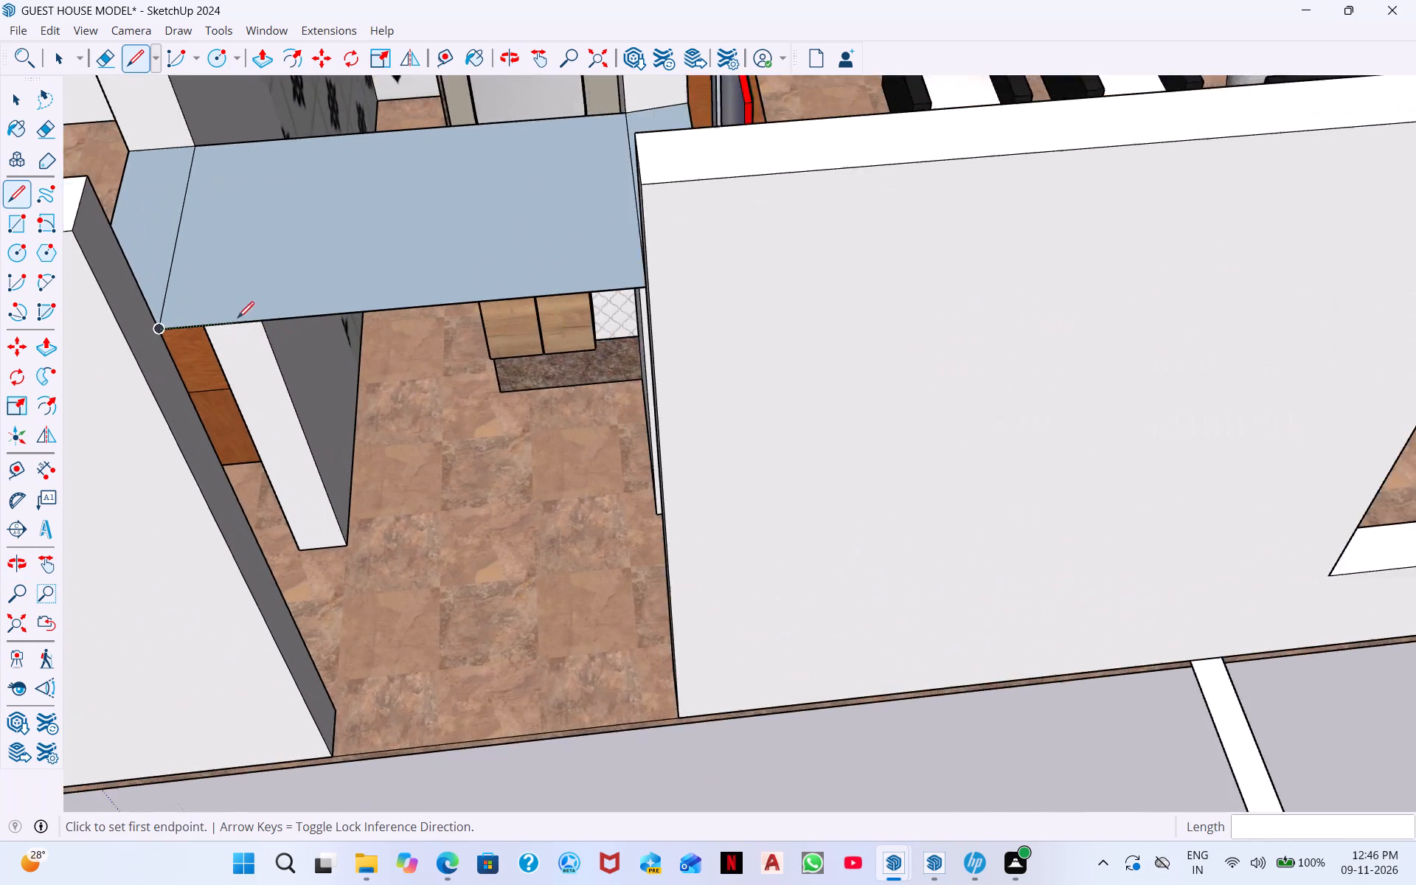
{"action": "scroll", "coordinate": [237, 318], "scroll_direction": "up", "scroll_amount": 7}
{"action": "scroll", "coordinate": [89, 359], "scroll_direction": "up", "scroll_amount": 19}
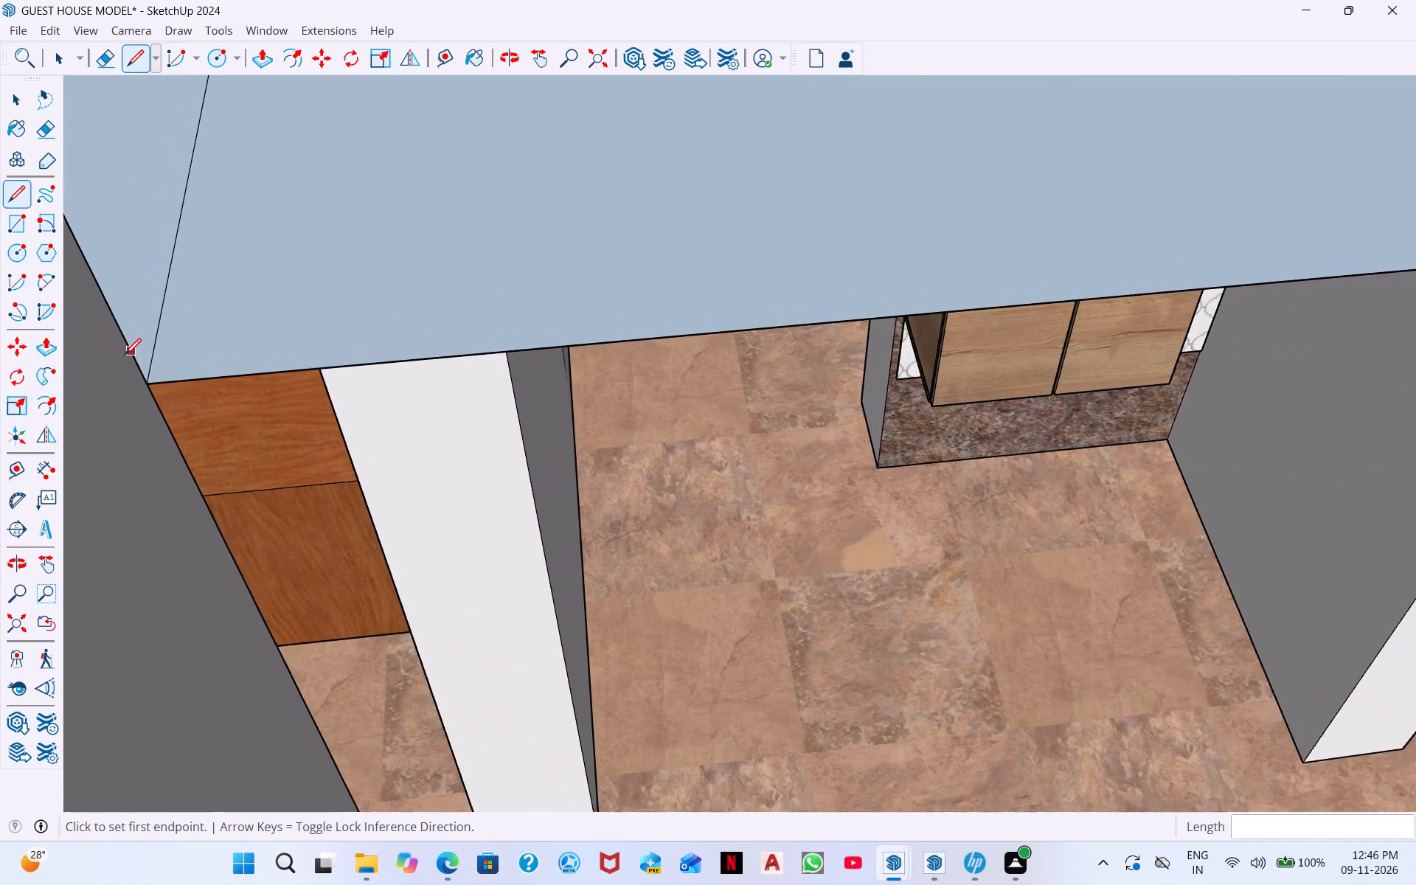
{"action": "scroll", "coordinate": [125, 355], "scroll_direction": "up", "scroll_amount": 5}
{"action": "middle_click_drag", "start_coordinate": [153, 367], "coordinate": [189, 577]}
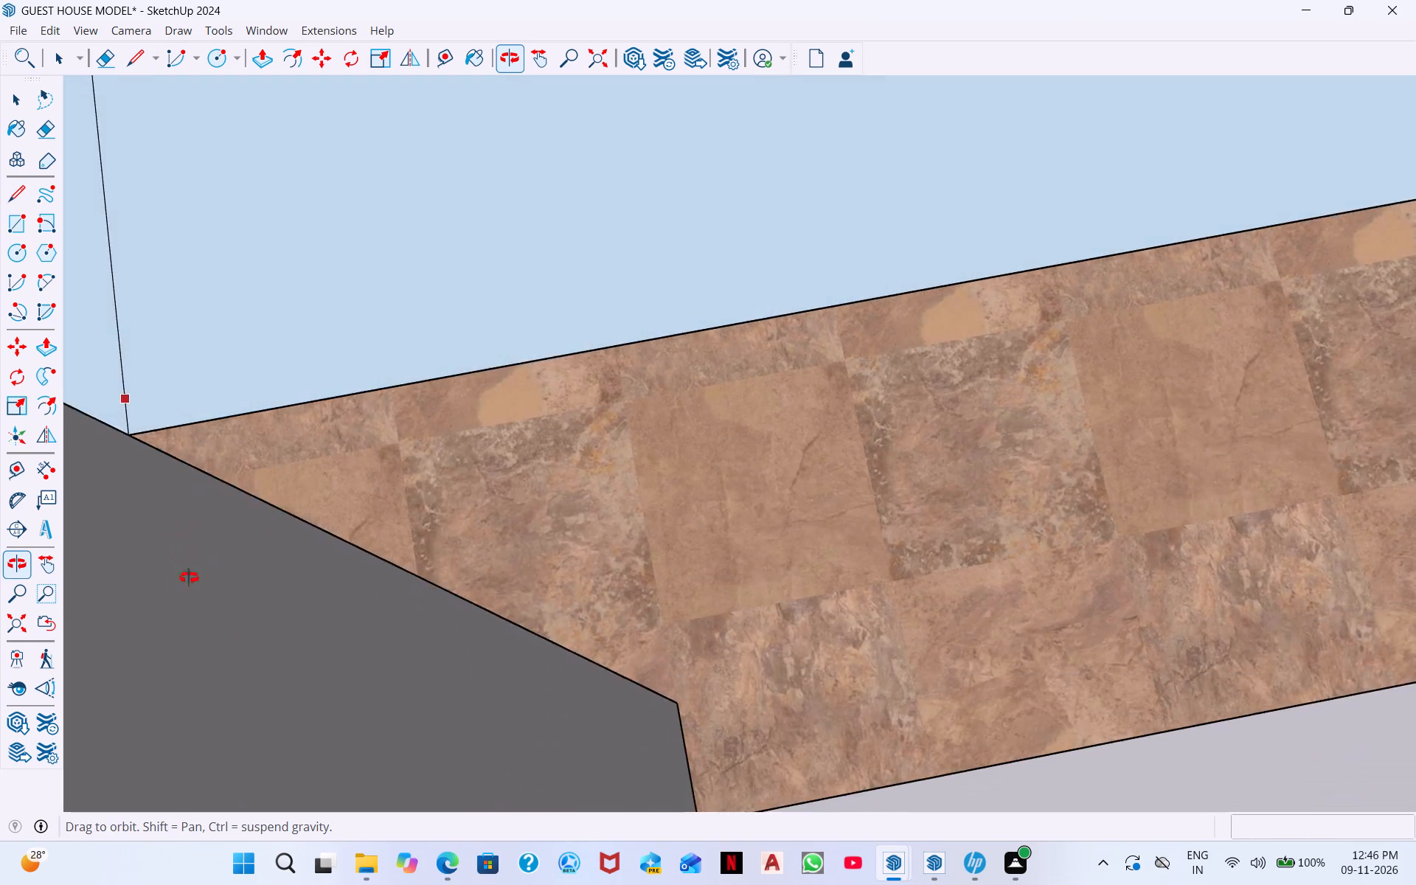
{"action": "middle_click_drag", "start_coordinate": [189, 577], "coordinate": [263, 225]}
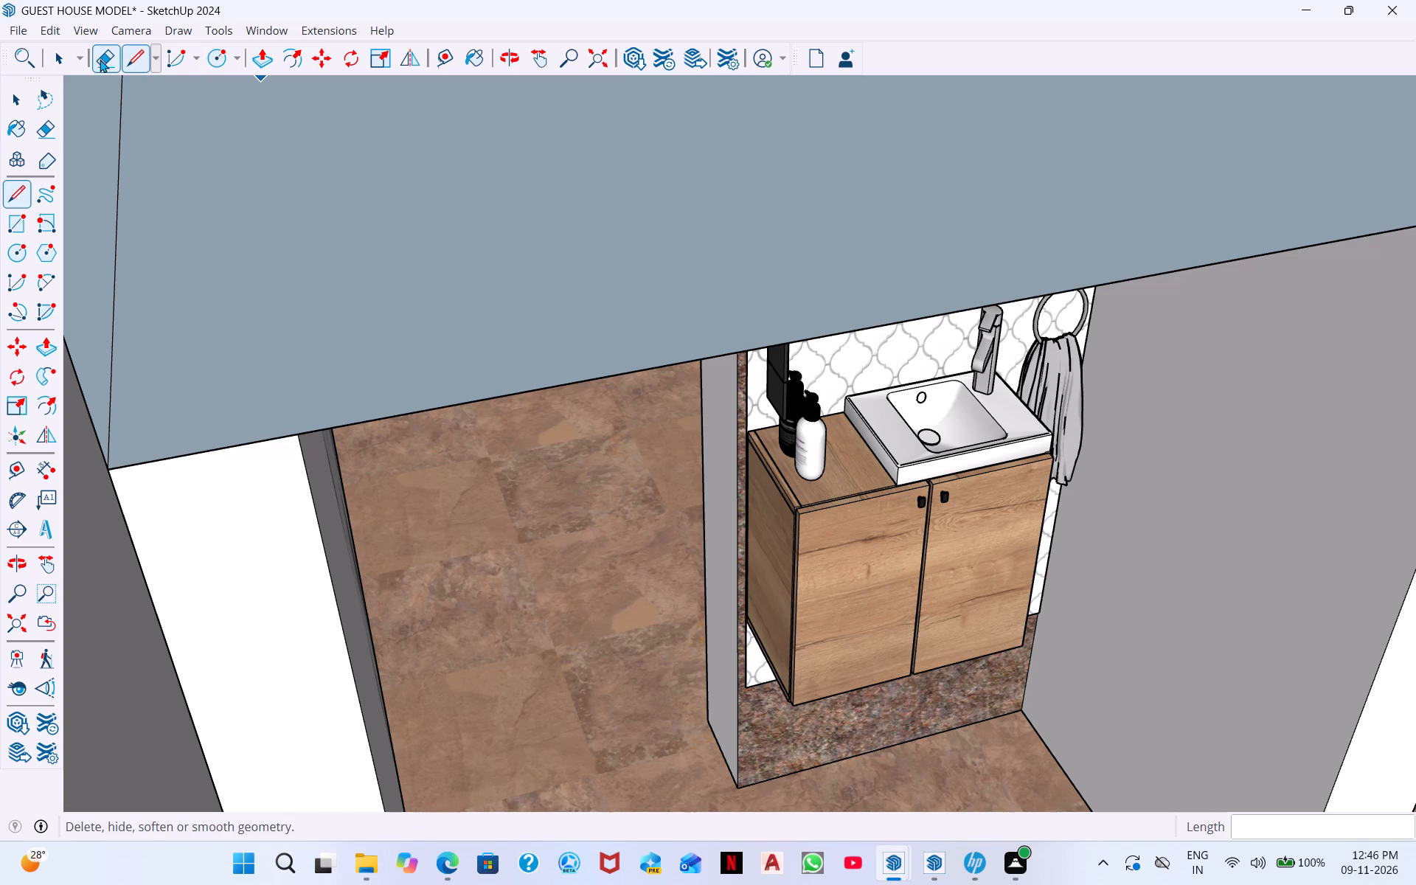
{"action": "left_click", "coordinate": [105, 59]}
{"action": "left_click", "coordinate": [496, 363]}
{"action": "left_click_drag", "start_coordinate": [513, 373], "coordinate": [522, 399]}
{"action": "scroll", "coordinate": [502, 291], "scroll_direction": "down", "scroll_amount": 6}
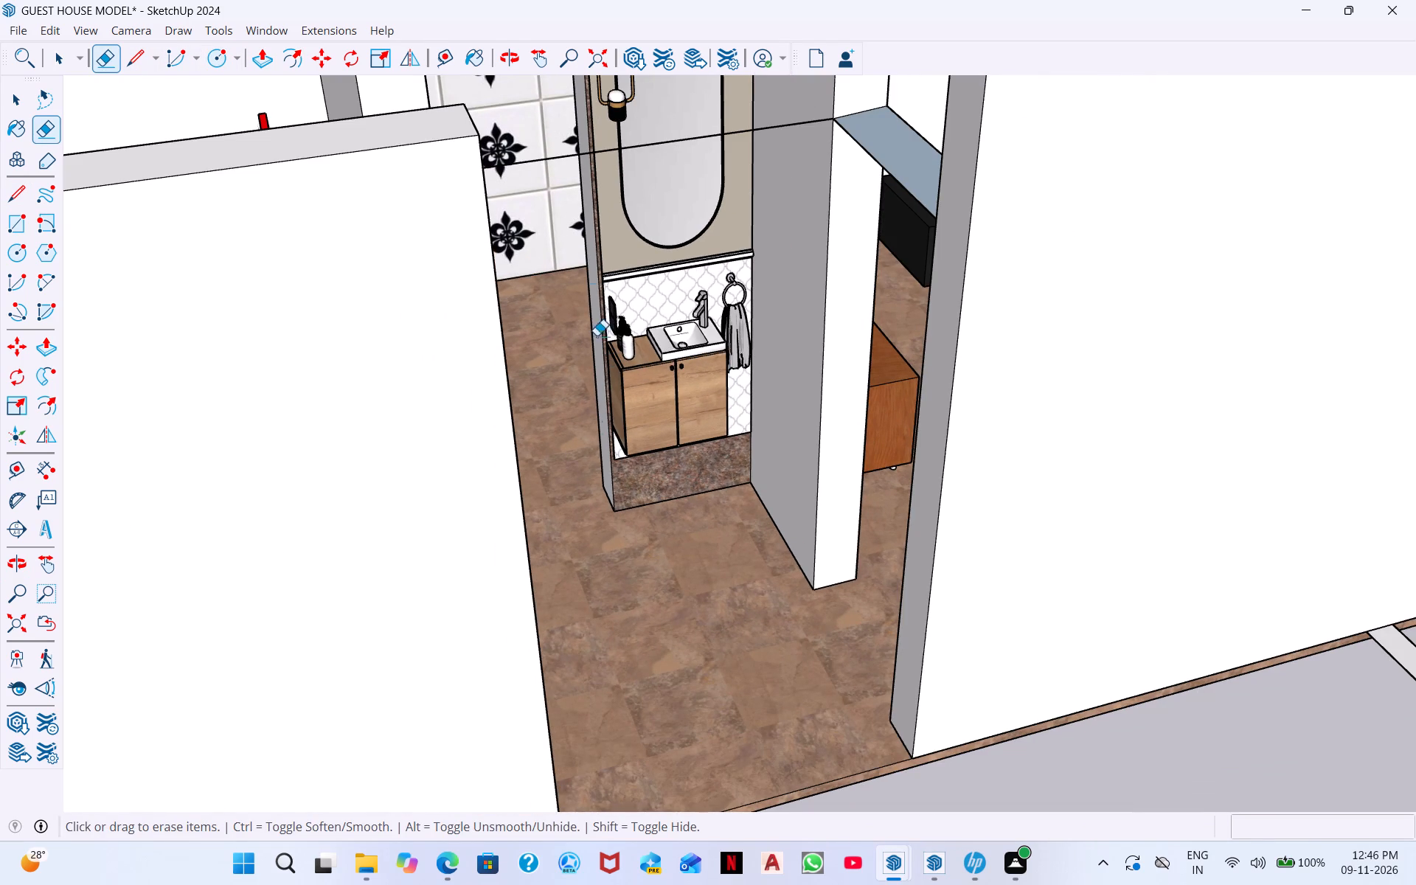
{"action": "left_click", "coordinate": [574, 155]}
Extrude the lintel strip over the bedroom doorway 2' upward to the top of the adjoining wall.
{"action": "scroll", "coordinate": [565, 168], "scroll_direction": "down", "scroll_amount": 4}
{"action": "middle_click_drag", "start_coordinate": [601, 239], "coordinate": [594, 342]}
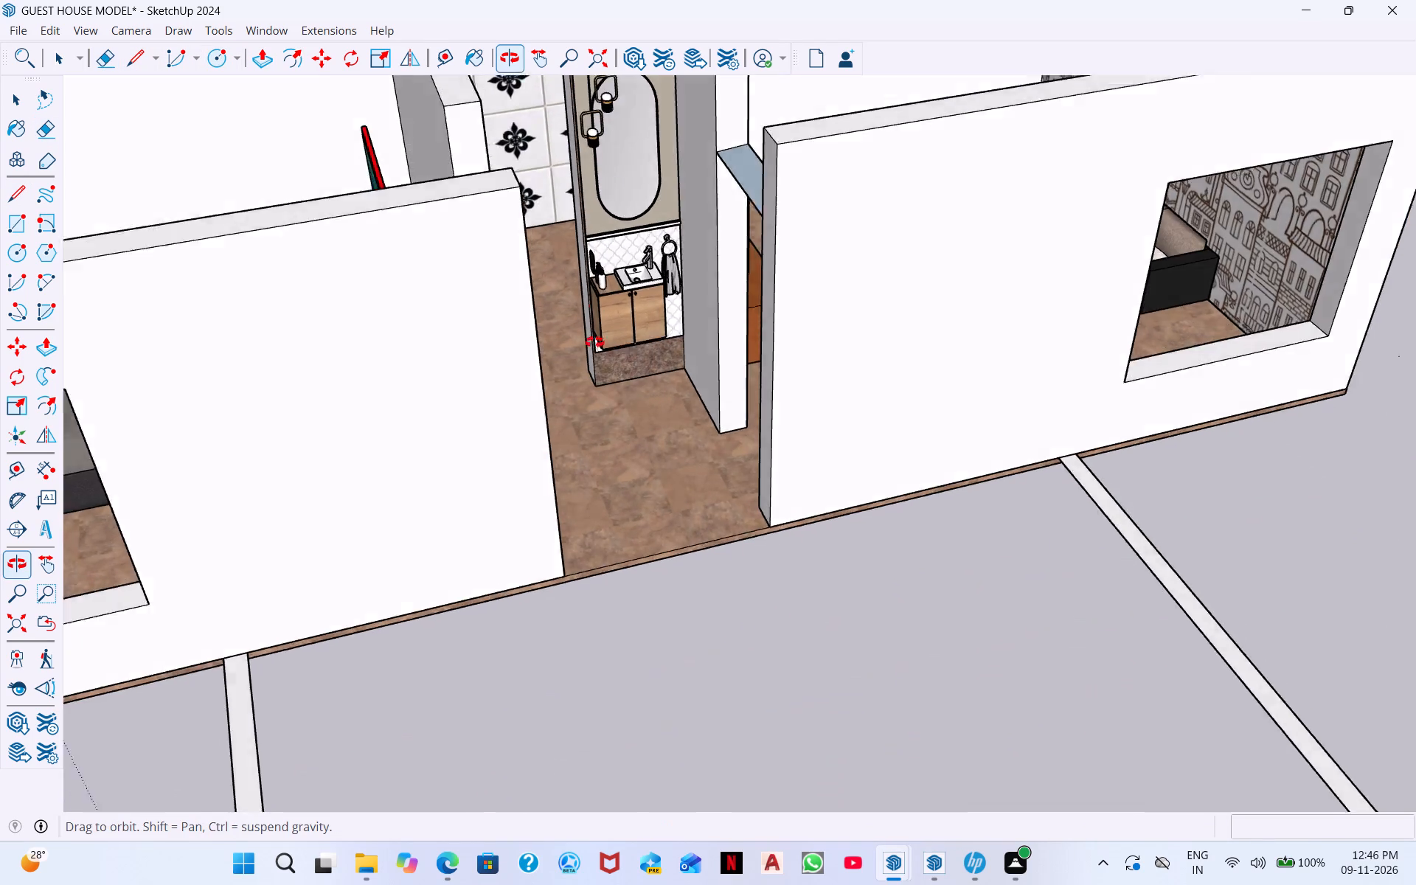
{"action": "middle_click_drag", "start_coordinate": [594, 342], "coordinate": [560, 259]}
{"action": "scroll", "coordinate": [649, 267], "scroll_direction": "up", "scroll_amount": 8}
{"action": "scroll", "coordinate": [663, 274], "scroll_direction": "down", "scroll_amount": 6}
{"action": "middle_click_drag", "start_coordinate": [707, 283], "coordinate": [780, 233]}
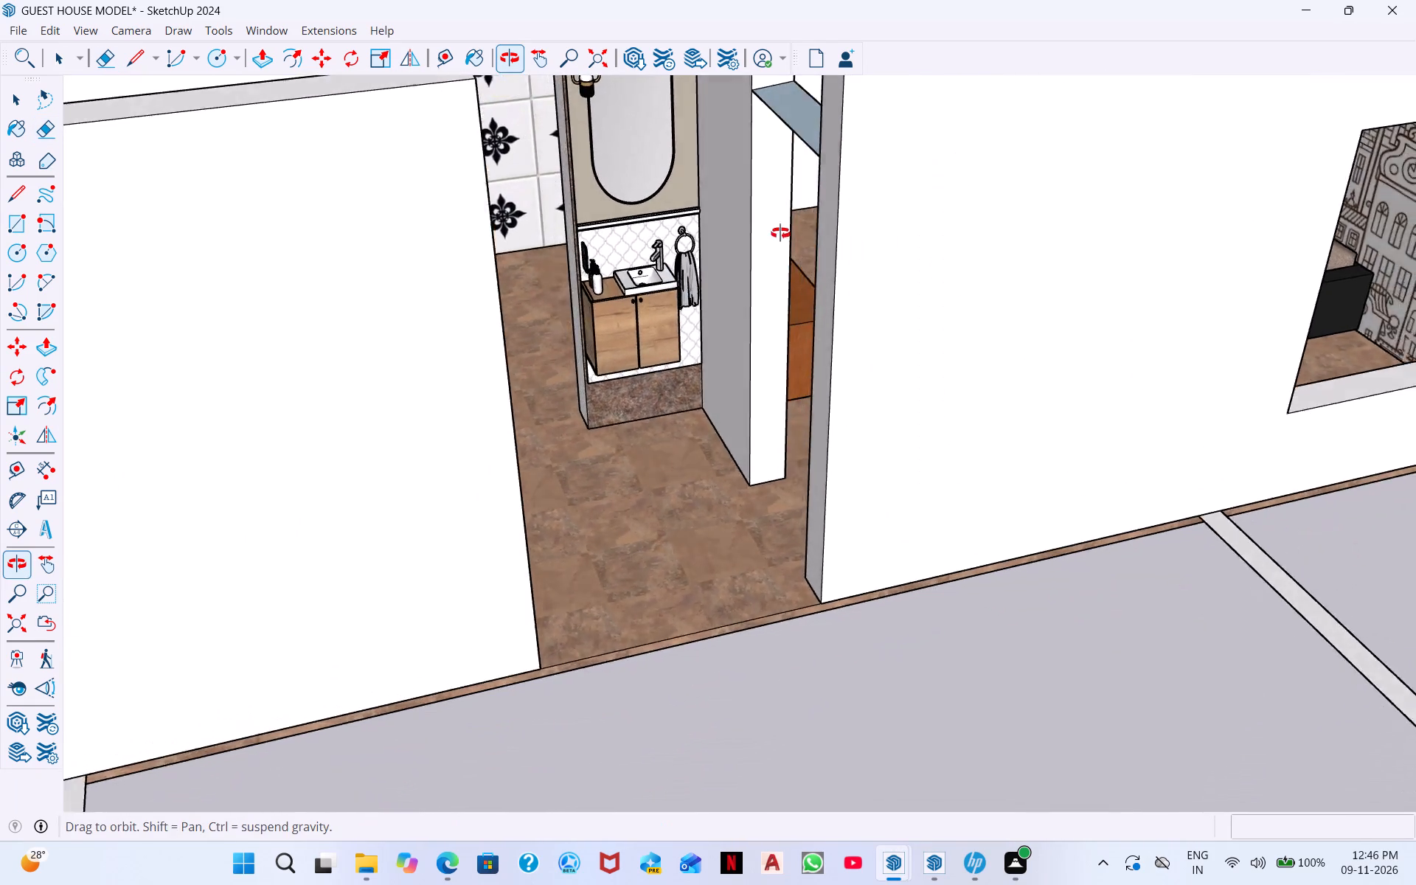
{"action": "middle_click_drag", "start_coordinate": [780, 233], "coordinate": [851, 221]}
{"action": "middle_click_drag", "start_coordinate": [825, 214], "coordinate": [884, 171]}
{"action": "middle_click_drag", "start_coordinate": [875, 201], "coordinate": [378, 339]}
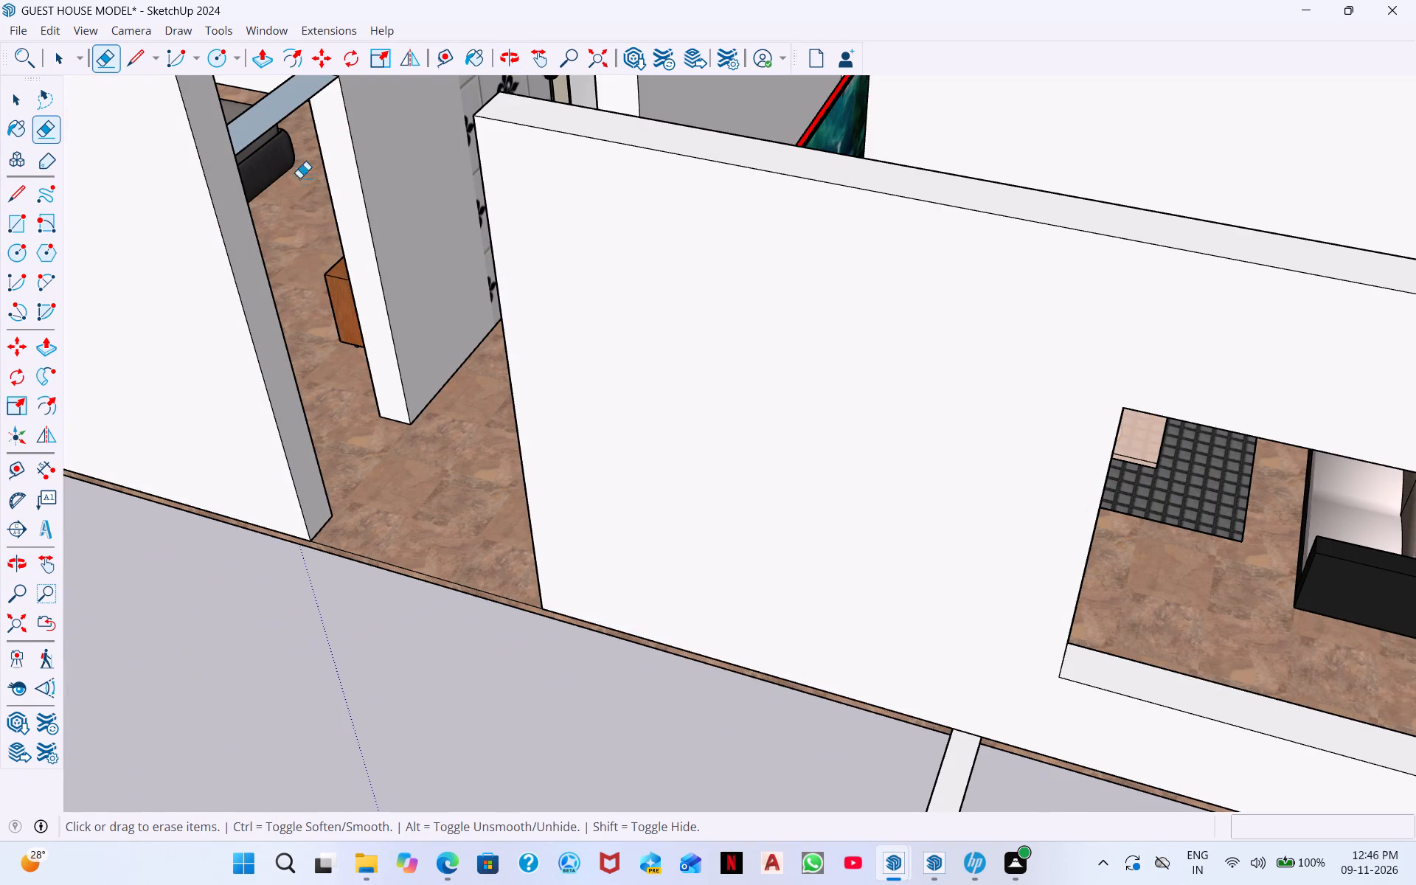
{"action": "left_click", "coordinate": [261, 51]}
{"action": "left_click", "coordinate": [271, 110]}
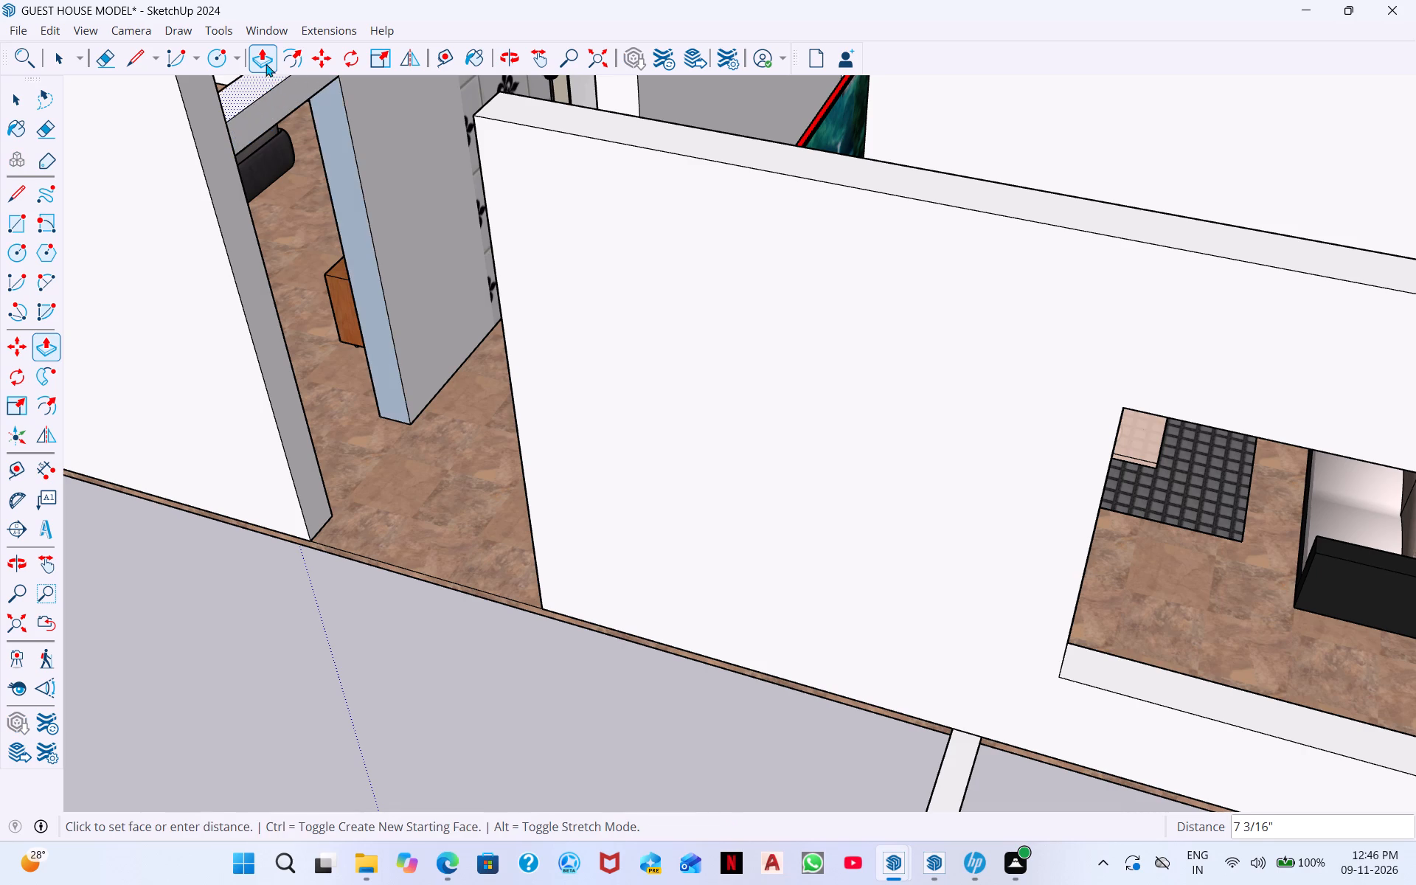
{"action": "scroll", "coordinate": [322, 64], "scroll_direction": "down", "scroll_amount": 9}
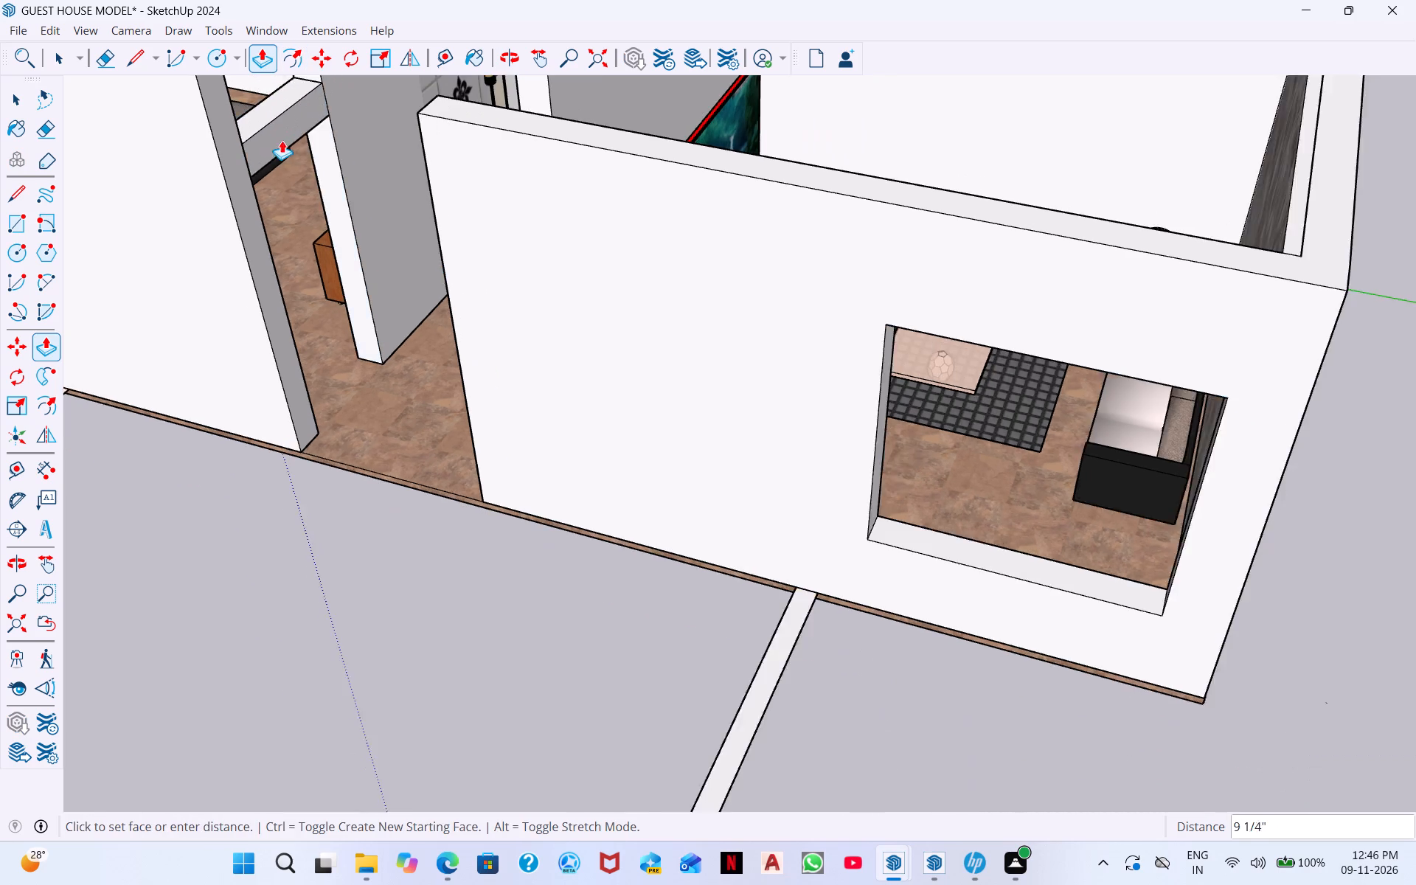
{"action": "scroll", "coordinate": [282, 140], "scroll_direction": "down", "scroll_amount": 3}
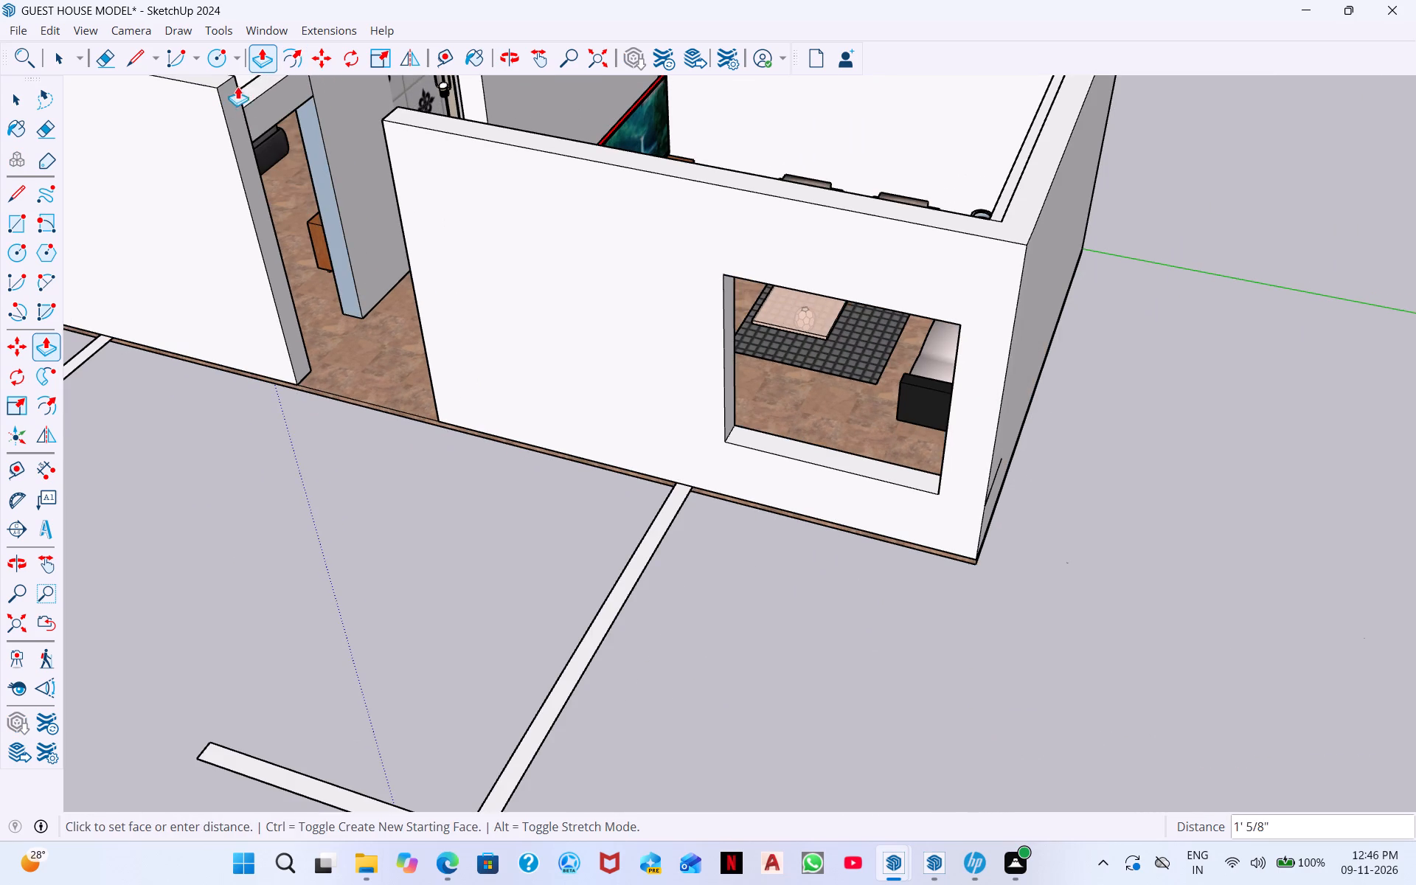
{"action": "scroll", "coordinate": [235, 69], "scroll_direction": "up", "scroll_amount": 5}
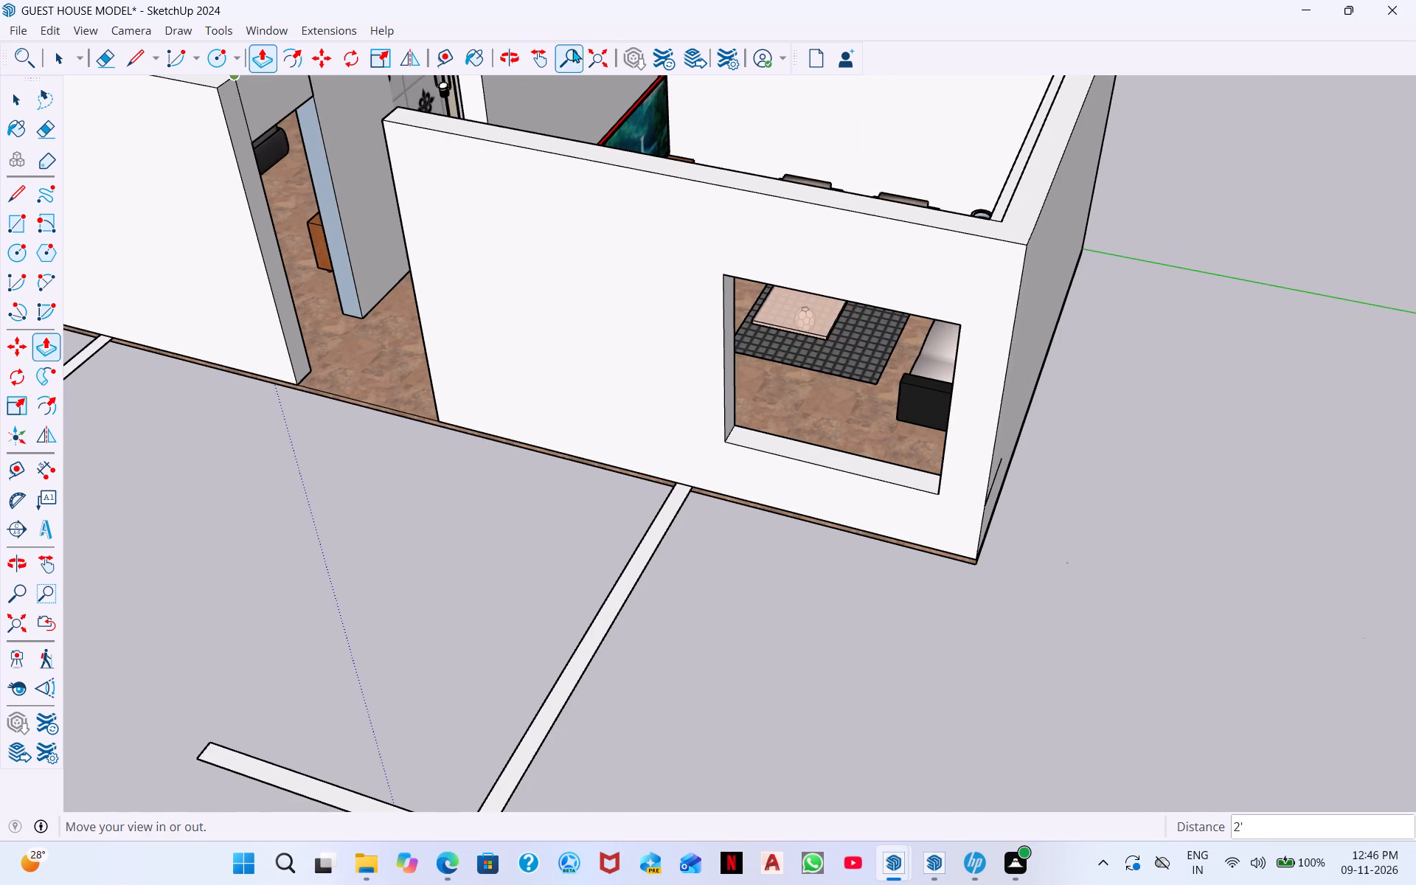
{"action": "left_click", "coordinate": [597, 55]}
{"action": "scroll", "coordinate": [619, 278], "scroll_direction": "up", "scroll_amount": 5}
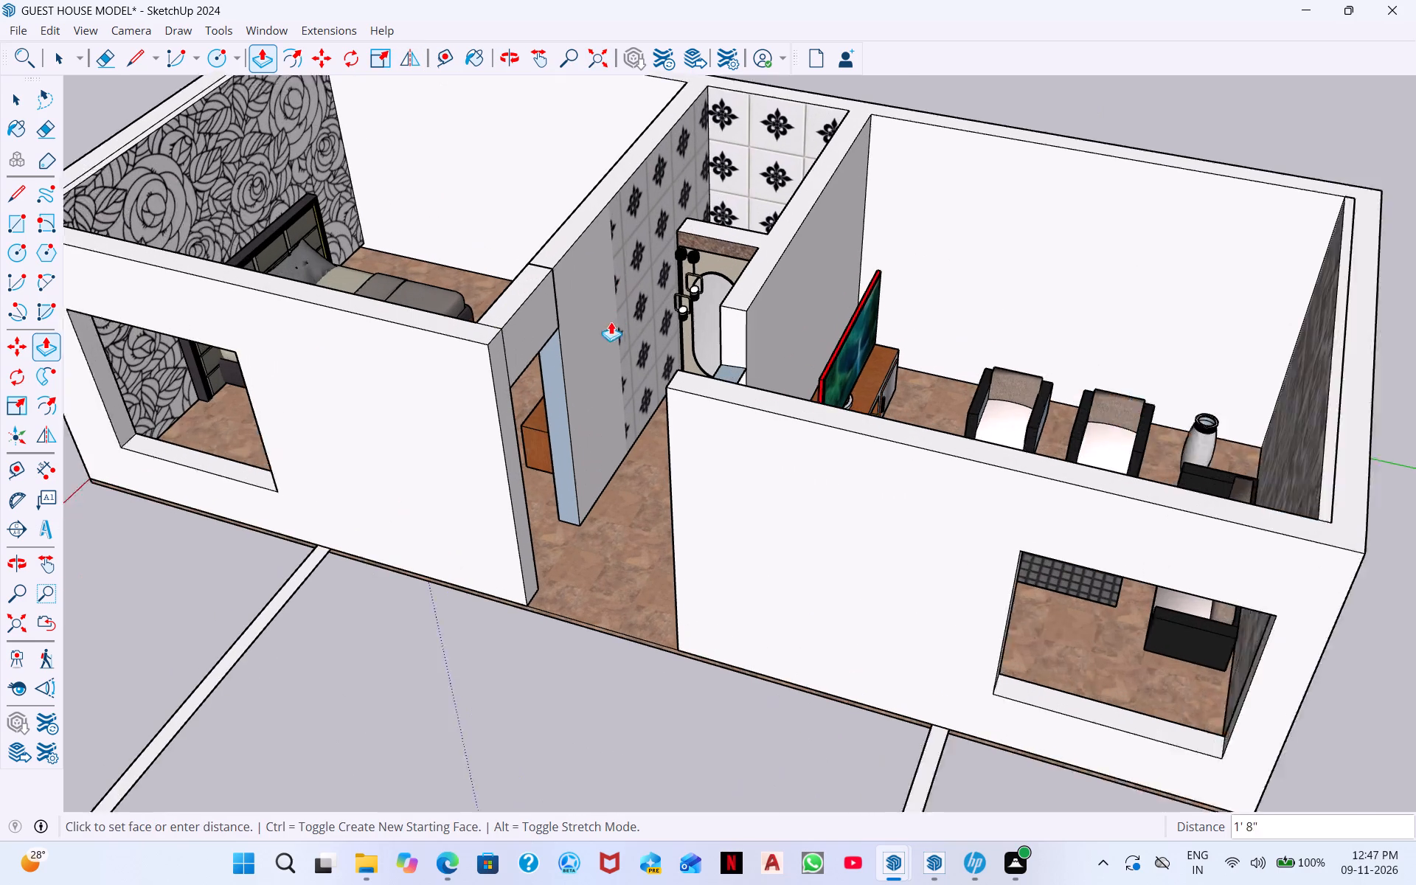
{"action": "middle_click_drag", "start_coordinate": [473, 394], "coordinate": [287, 451]}
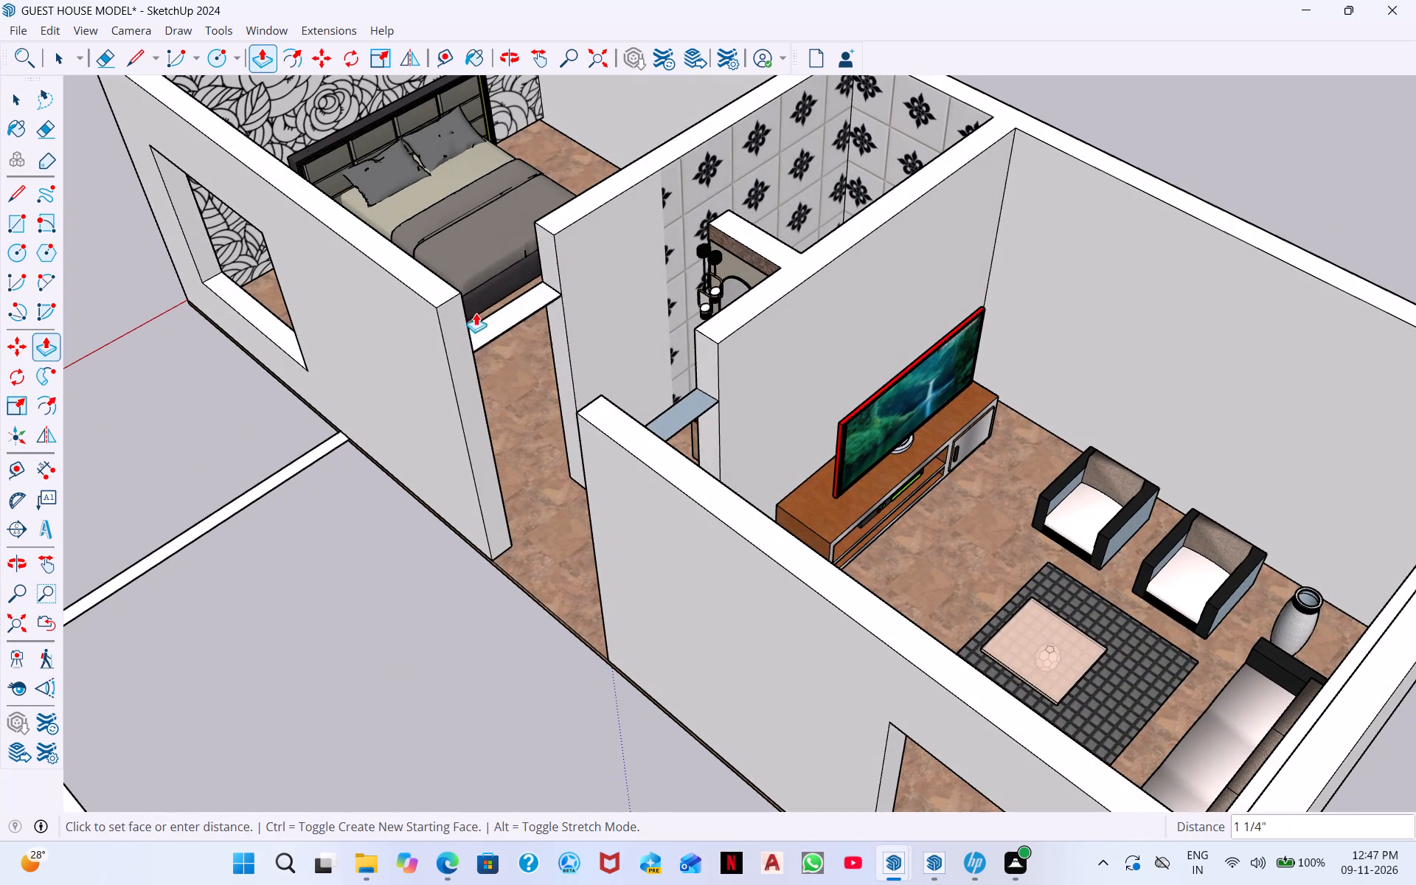
{"action": "scroll", "coordinate": [464, 280], "scroll_direction": "up", "scroll_amount": 10}
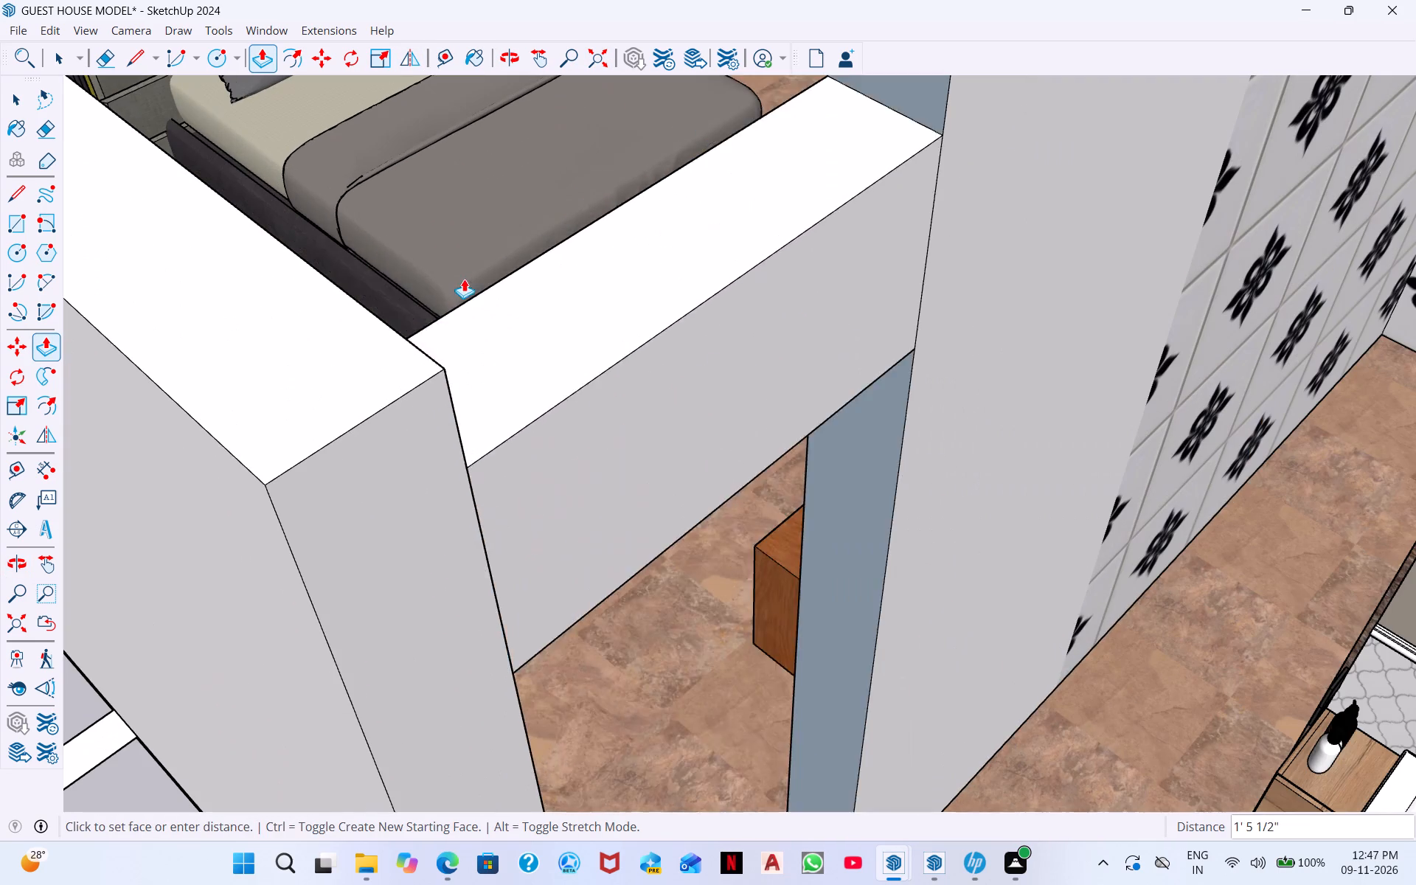
{"action": "left_click", "coordinate": [438, 359]}
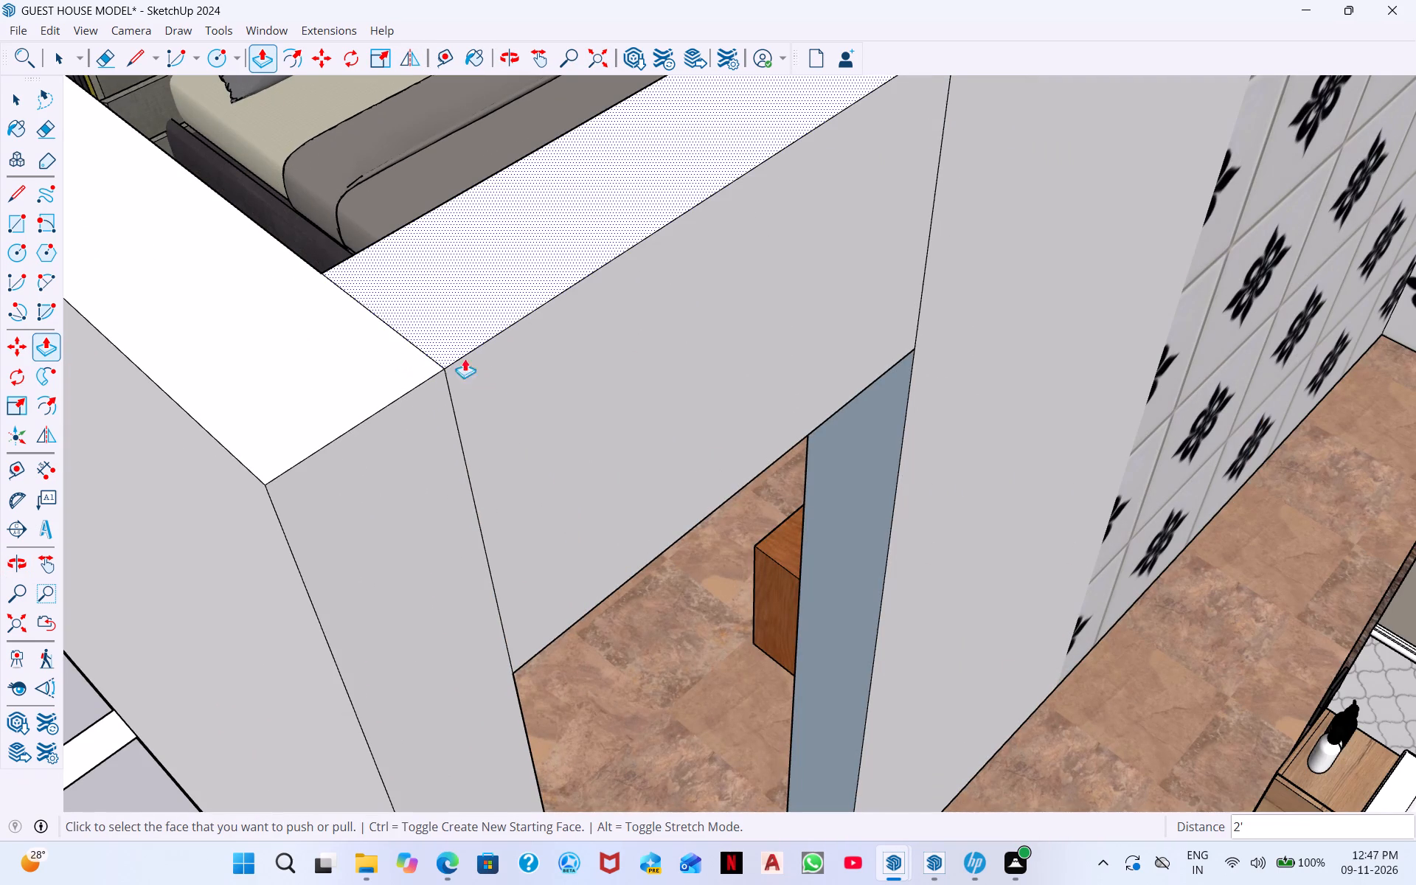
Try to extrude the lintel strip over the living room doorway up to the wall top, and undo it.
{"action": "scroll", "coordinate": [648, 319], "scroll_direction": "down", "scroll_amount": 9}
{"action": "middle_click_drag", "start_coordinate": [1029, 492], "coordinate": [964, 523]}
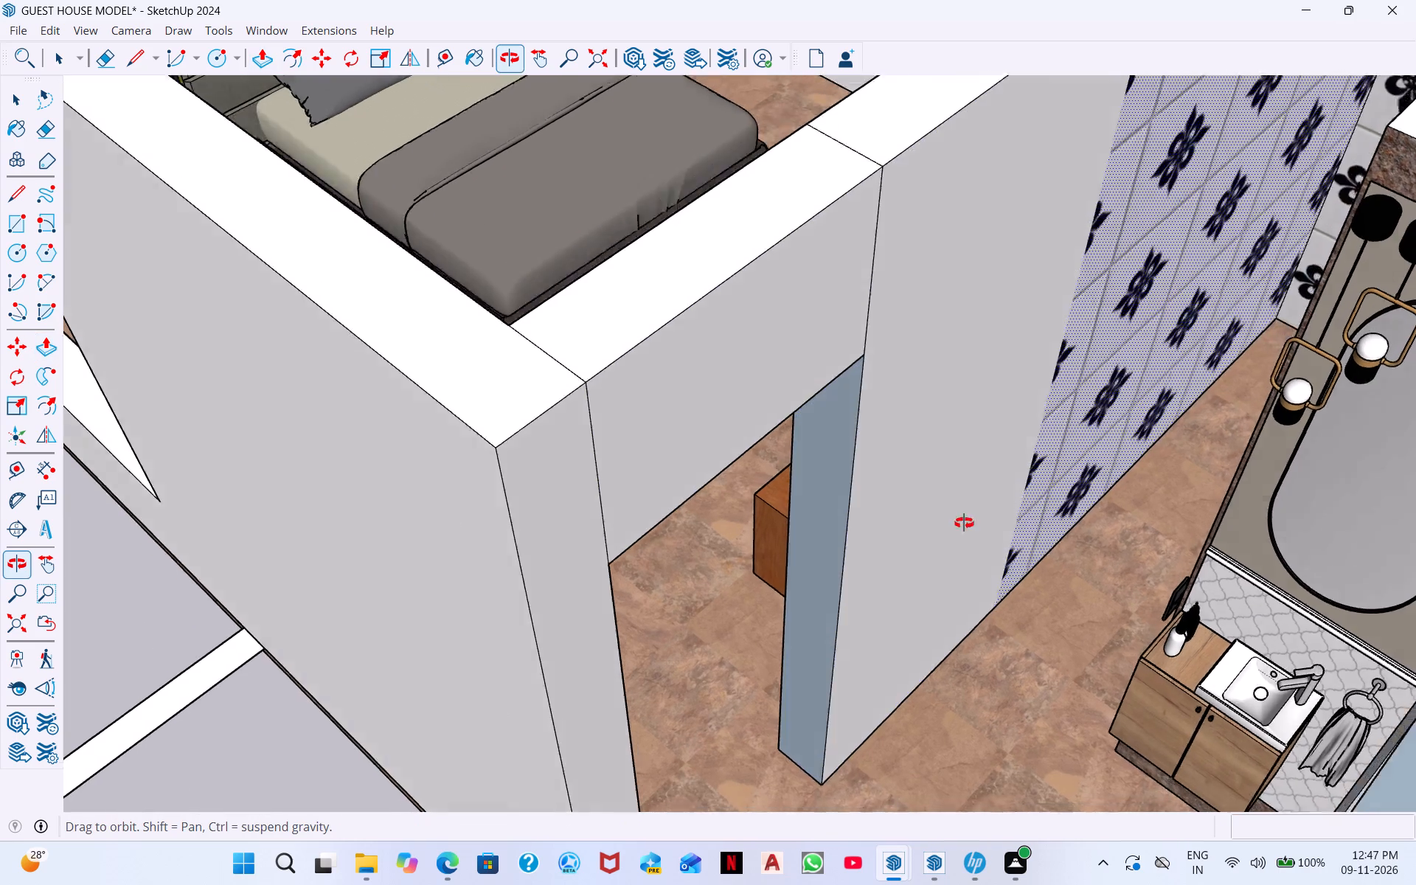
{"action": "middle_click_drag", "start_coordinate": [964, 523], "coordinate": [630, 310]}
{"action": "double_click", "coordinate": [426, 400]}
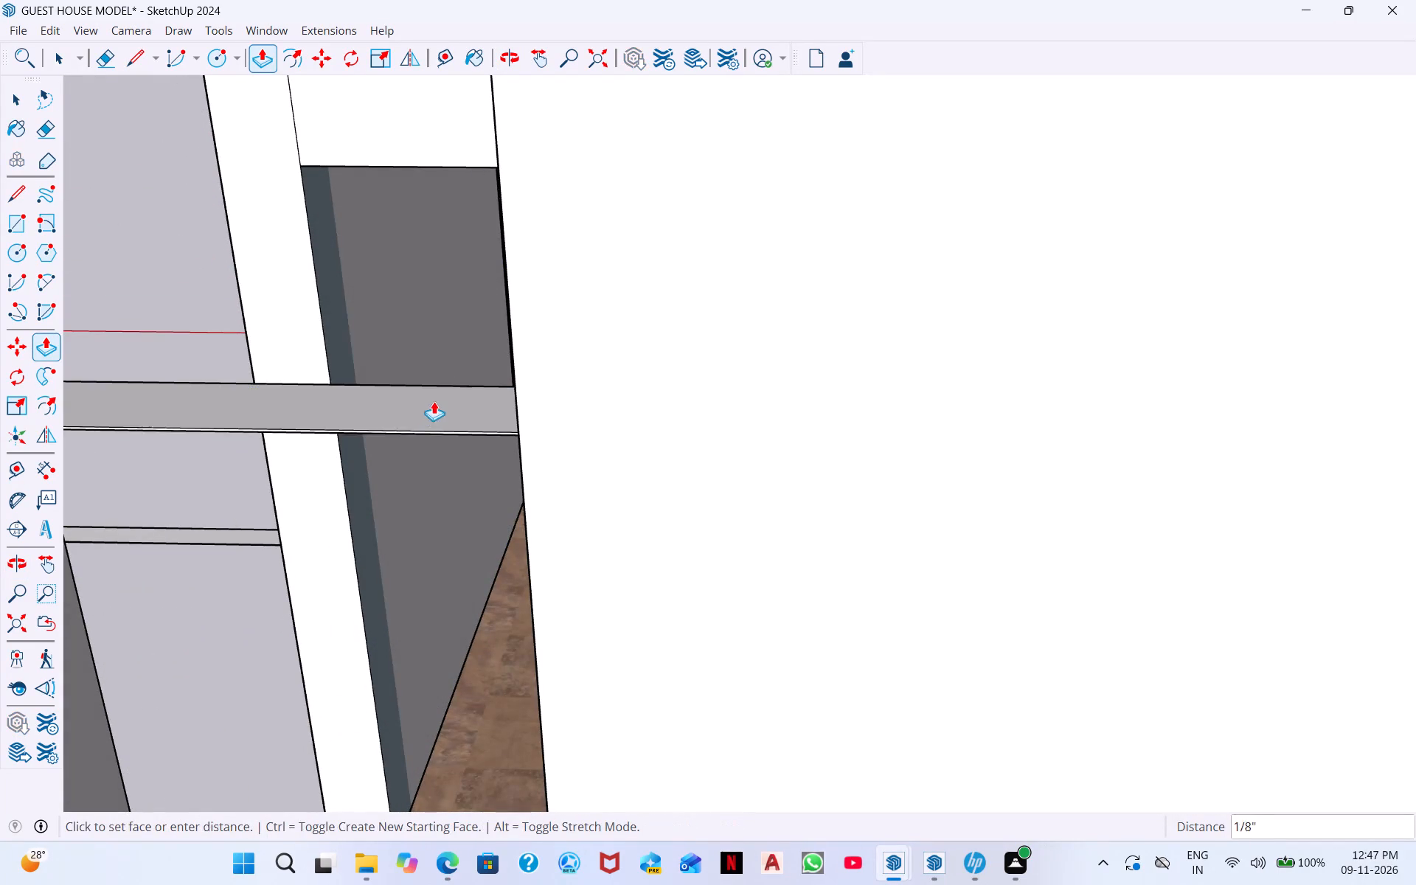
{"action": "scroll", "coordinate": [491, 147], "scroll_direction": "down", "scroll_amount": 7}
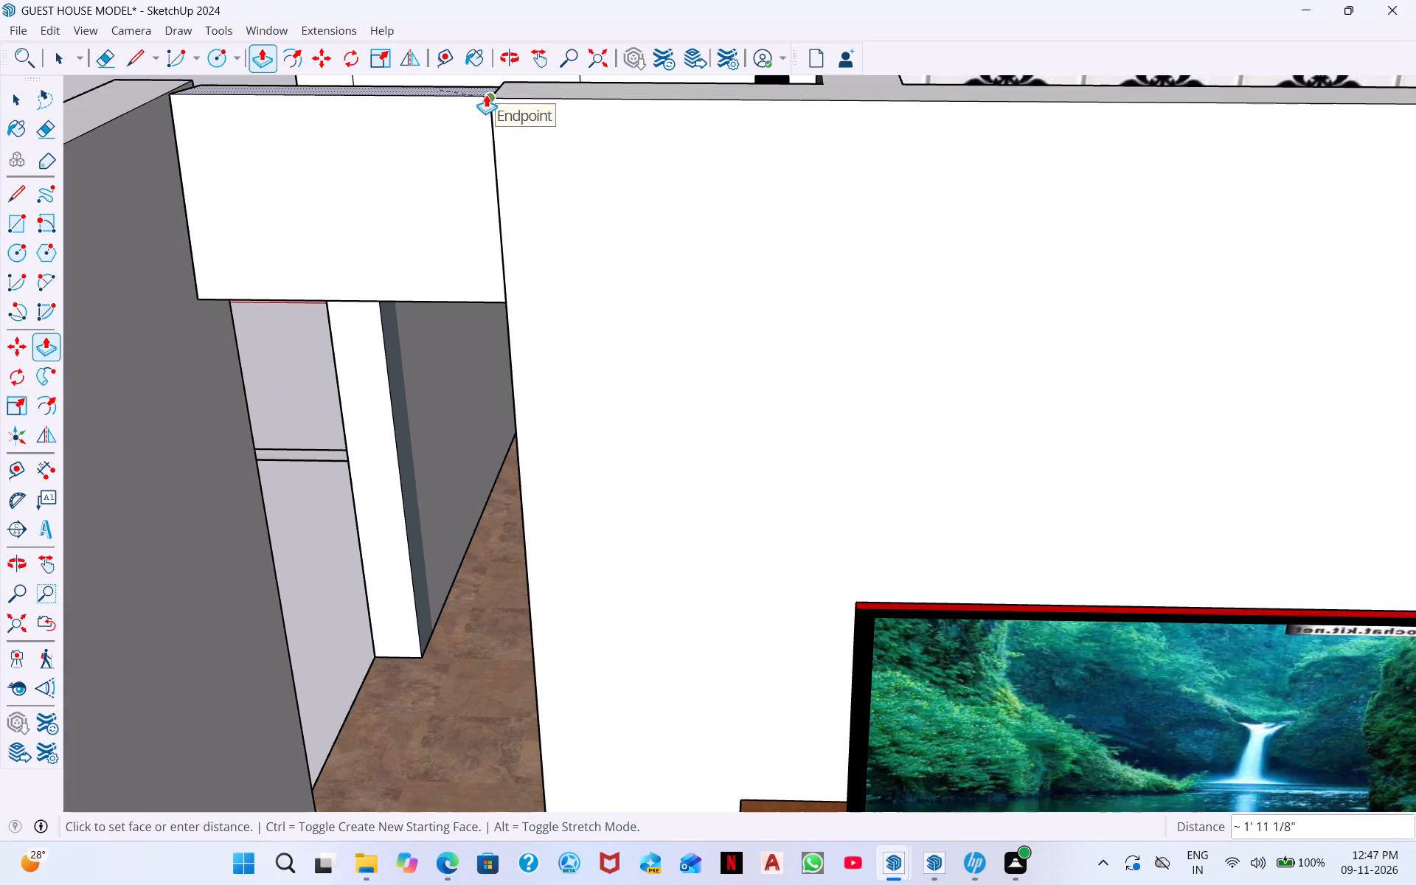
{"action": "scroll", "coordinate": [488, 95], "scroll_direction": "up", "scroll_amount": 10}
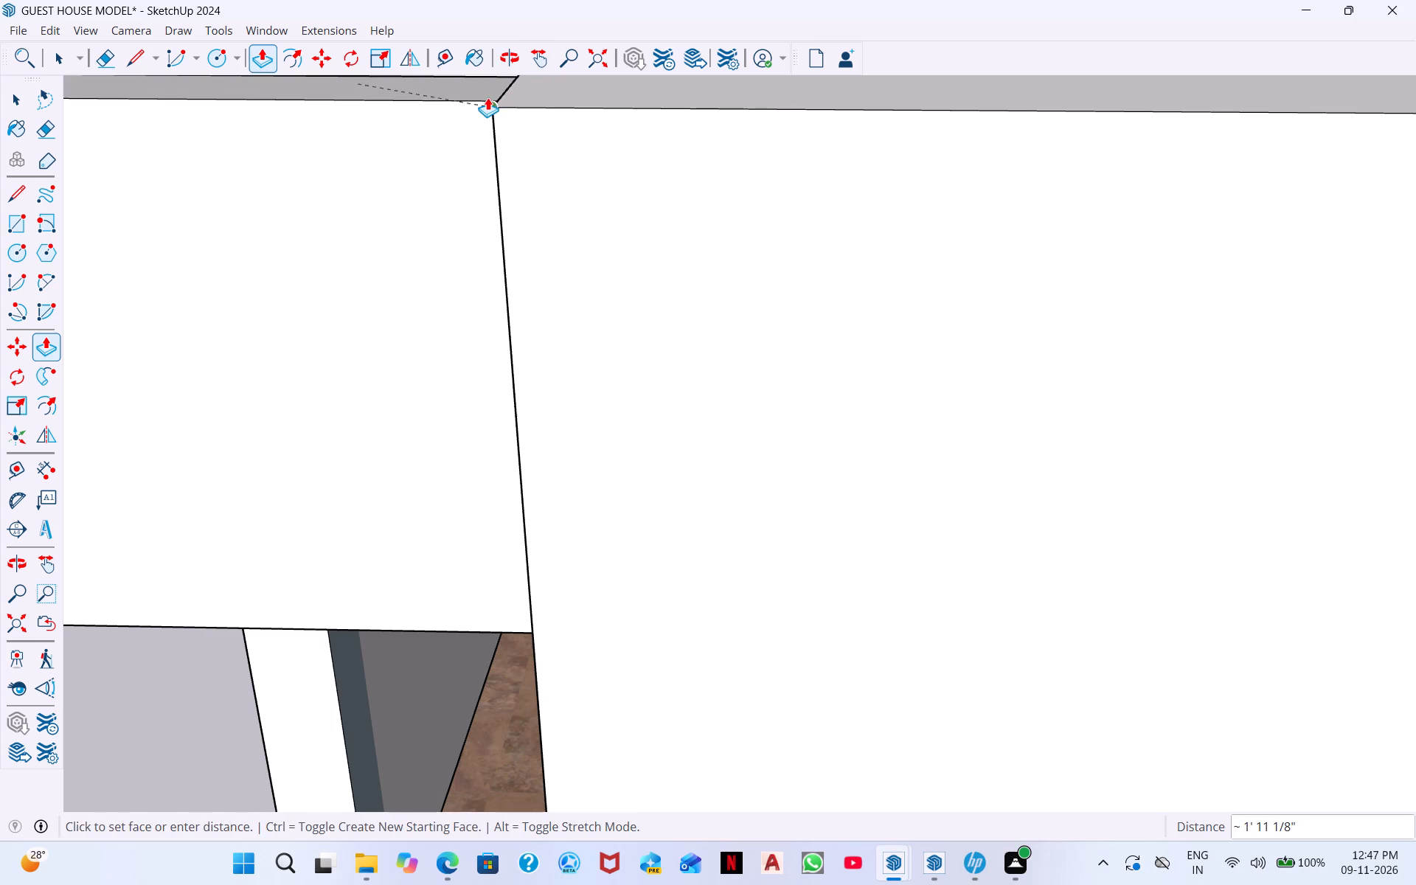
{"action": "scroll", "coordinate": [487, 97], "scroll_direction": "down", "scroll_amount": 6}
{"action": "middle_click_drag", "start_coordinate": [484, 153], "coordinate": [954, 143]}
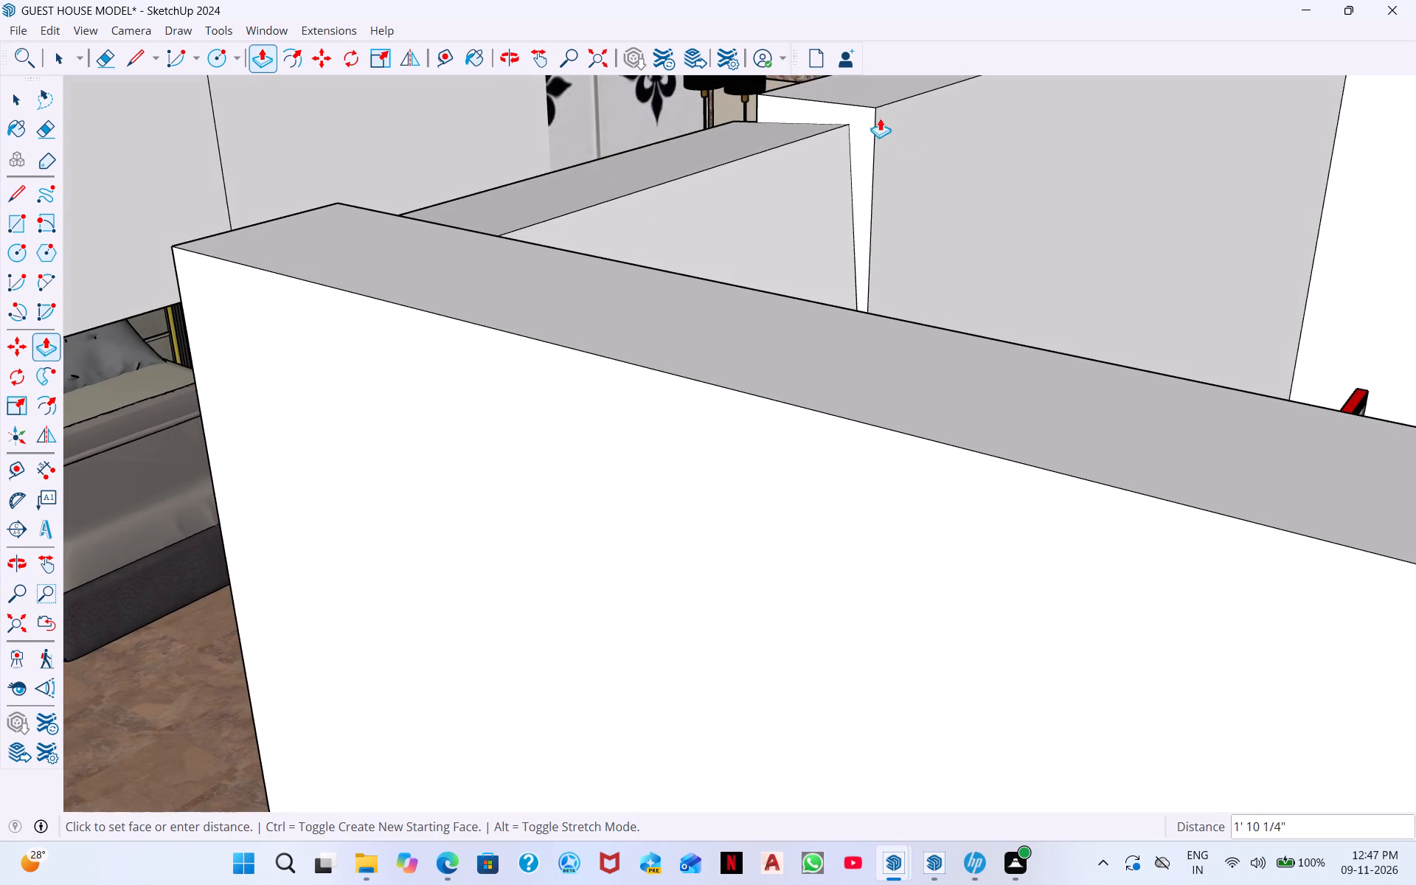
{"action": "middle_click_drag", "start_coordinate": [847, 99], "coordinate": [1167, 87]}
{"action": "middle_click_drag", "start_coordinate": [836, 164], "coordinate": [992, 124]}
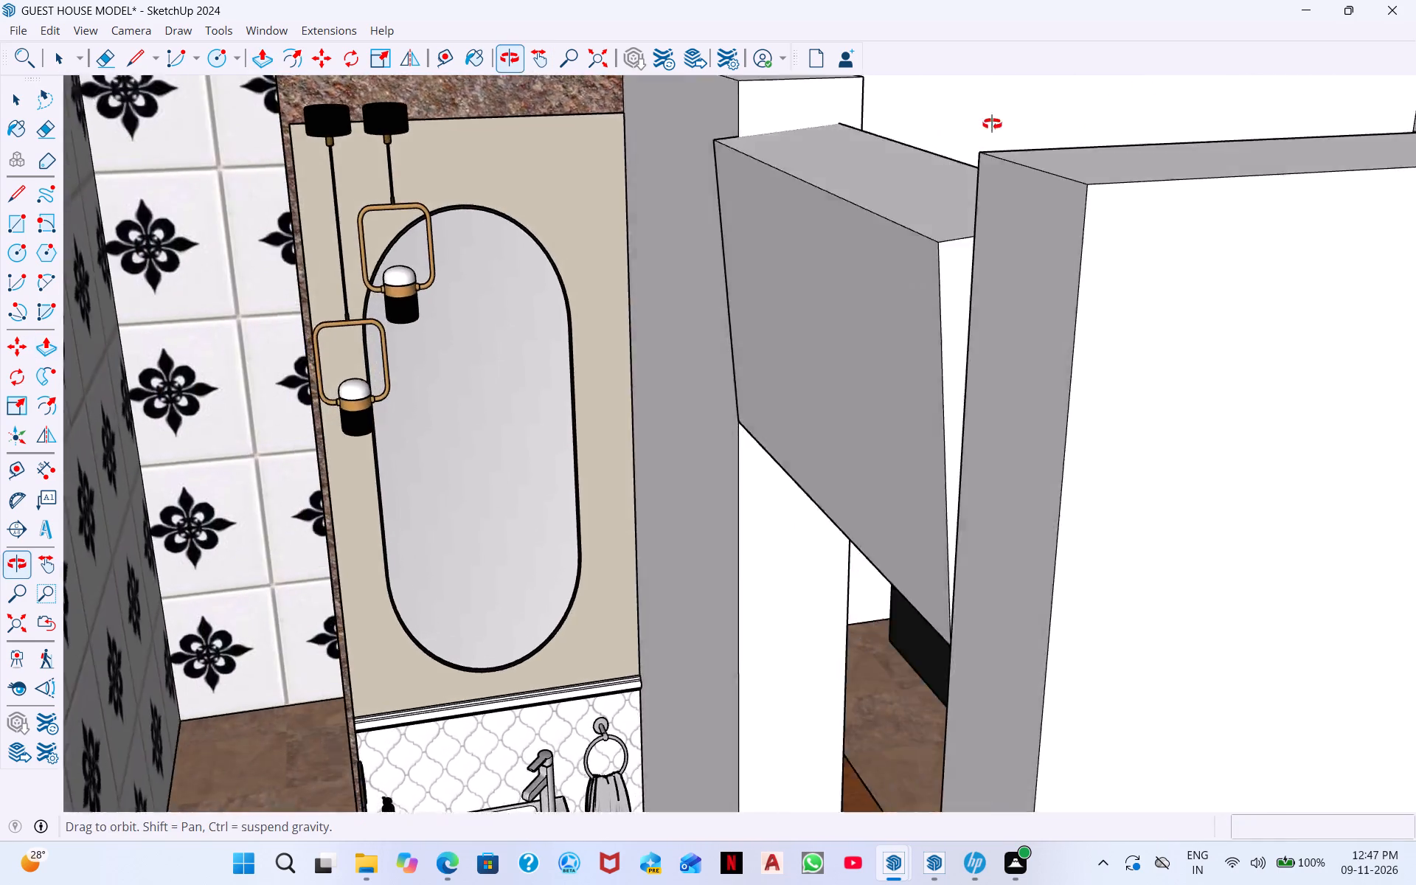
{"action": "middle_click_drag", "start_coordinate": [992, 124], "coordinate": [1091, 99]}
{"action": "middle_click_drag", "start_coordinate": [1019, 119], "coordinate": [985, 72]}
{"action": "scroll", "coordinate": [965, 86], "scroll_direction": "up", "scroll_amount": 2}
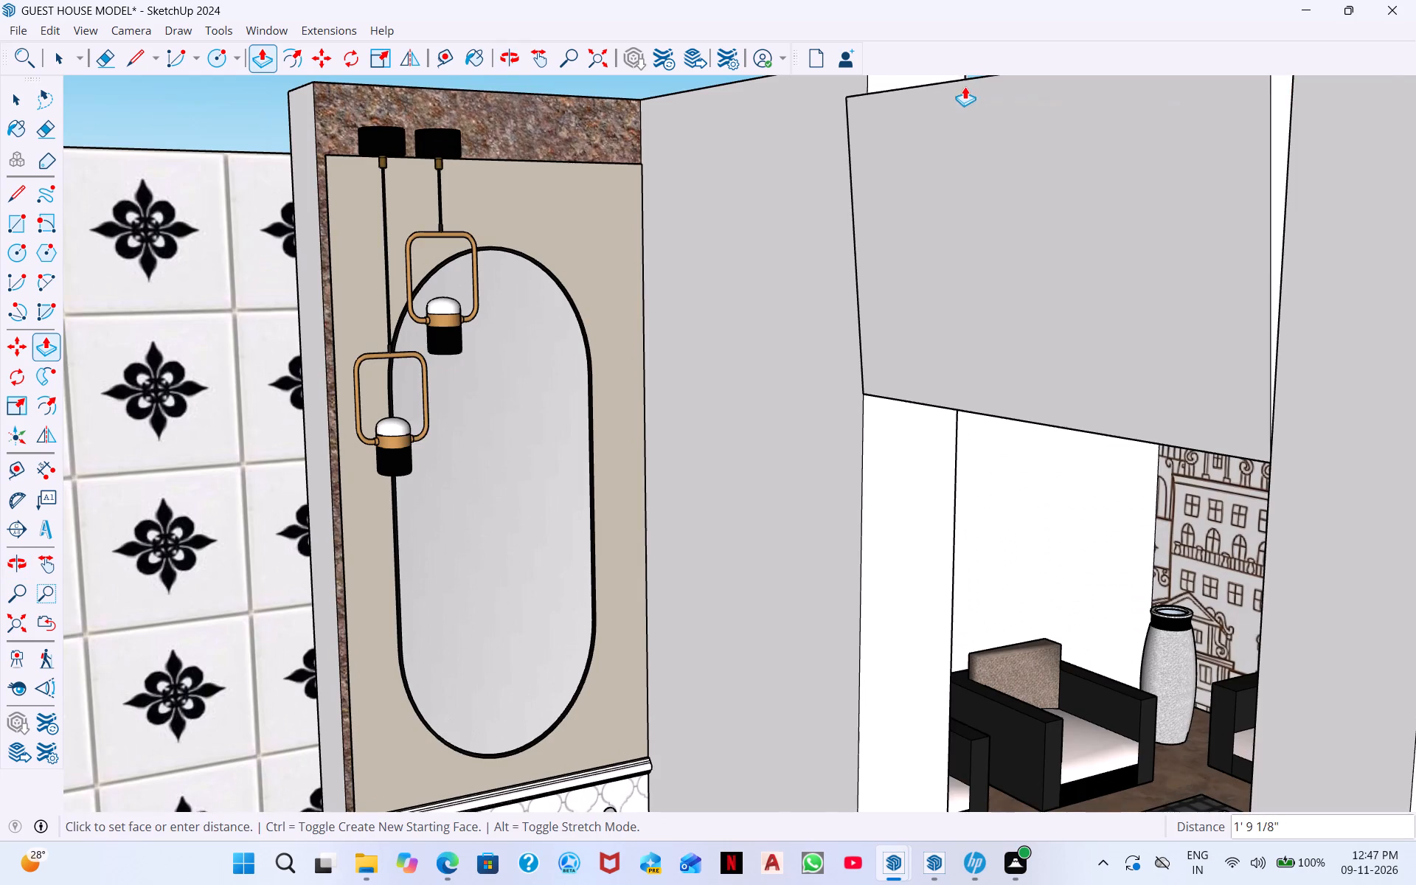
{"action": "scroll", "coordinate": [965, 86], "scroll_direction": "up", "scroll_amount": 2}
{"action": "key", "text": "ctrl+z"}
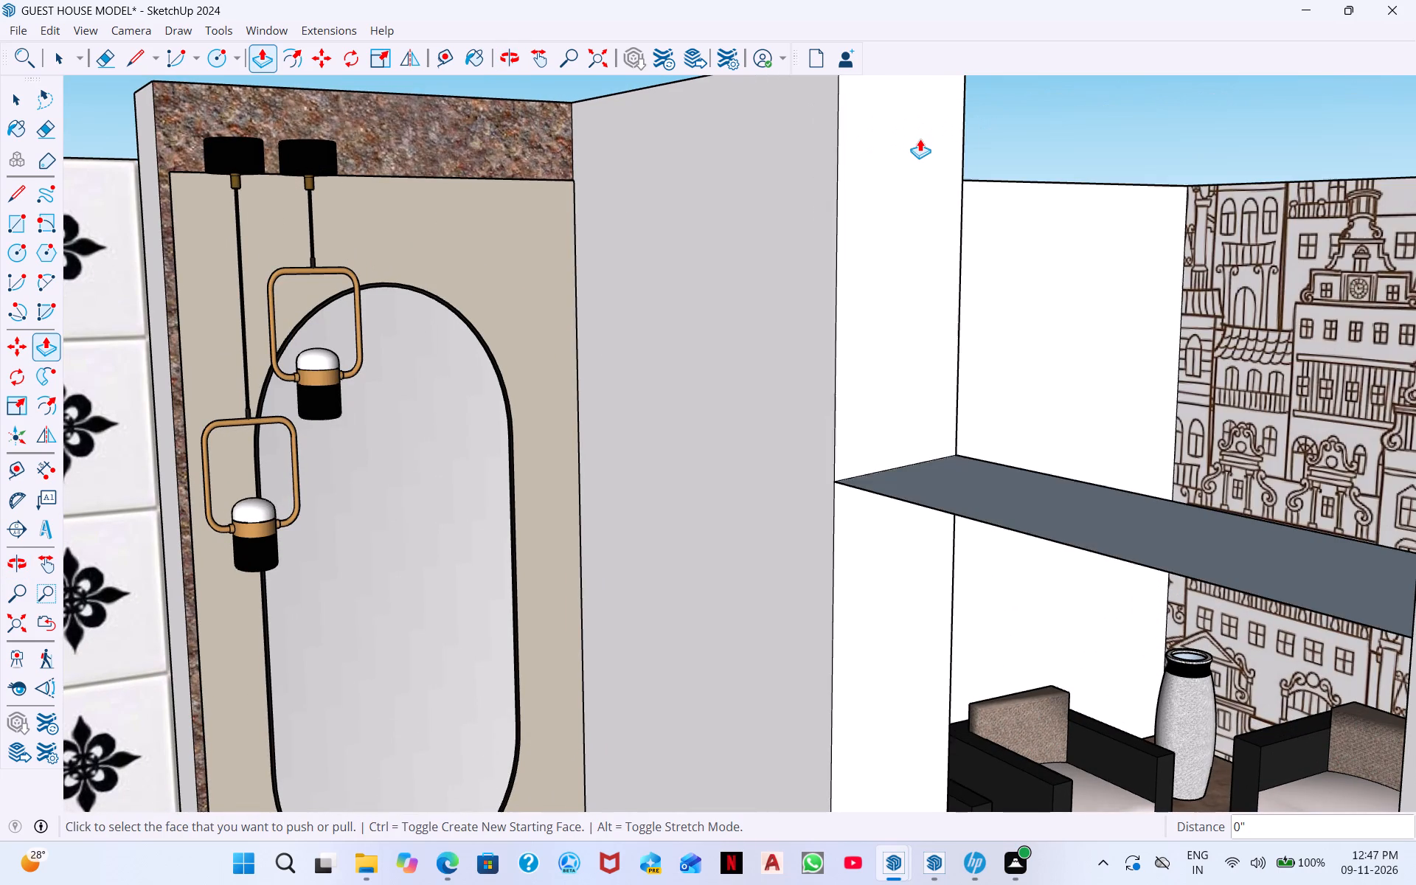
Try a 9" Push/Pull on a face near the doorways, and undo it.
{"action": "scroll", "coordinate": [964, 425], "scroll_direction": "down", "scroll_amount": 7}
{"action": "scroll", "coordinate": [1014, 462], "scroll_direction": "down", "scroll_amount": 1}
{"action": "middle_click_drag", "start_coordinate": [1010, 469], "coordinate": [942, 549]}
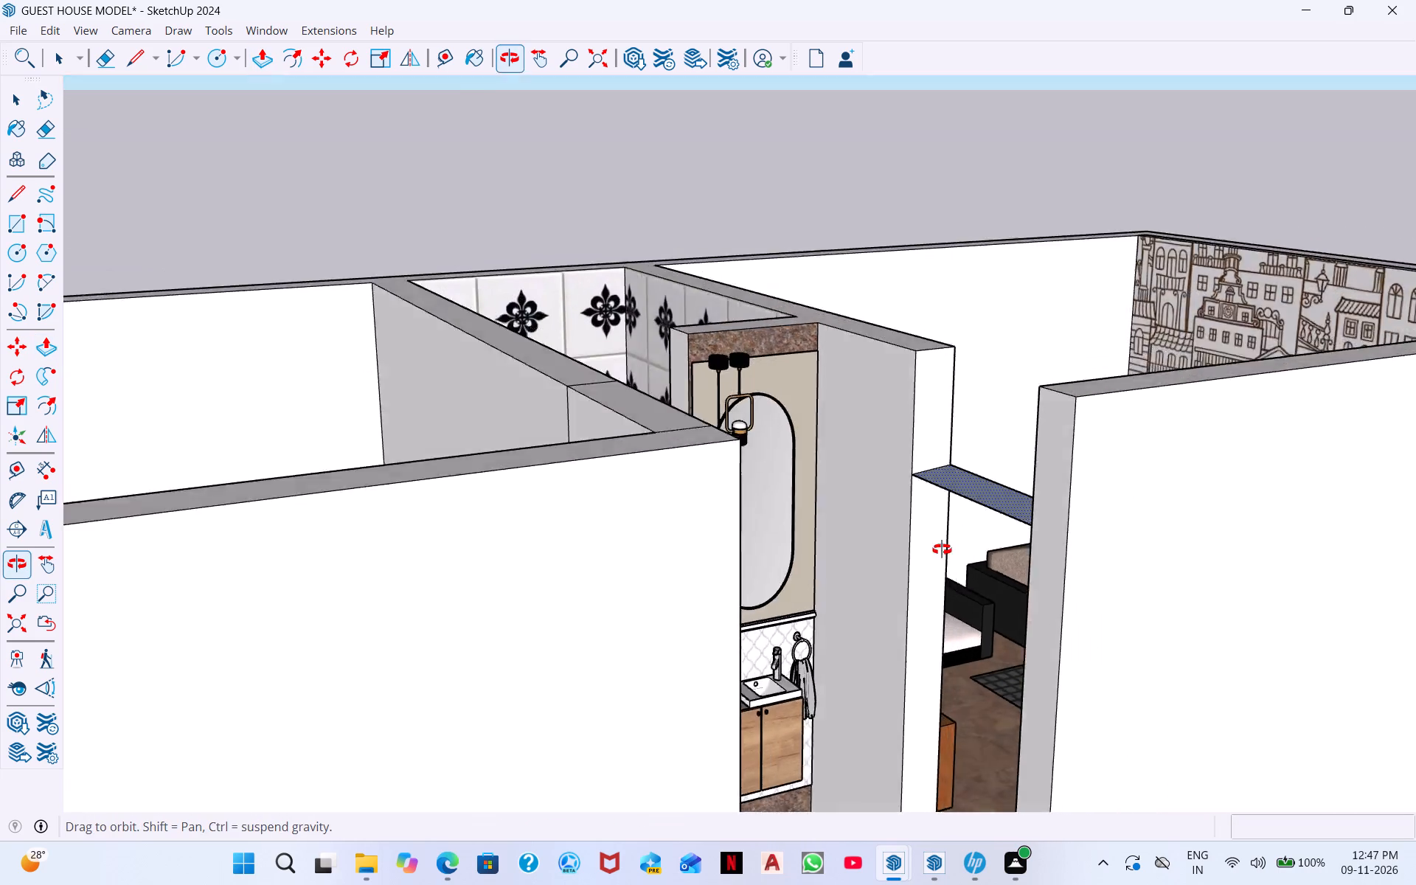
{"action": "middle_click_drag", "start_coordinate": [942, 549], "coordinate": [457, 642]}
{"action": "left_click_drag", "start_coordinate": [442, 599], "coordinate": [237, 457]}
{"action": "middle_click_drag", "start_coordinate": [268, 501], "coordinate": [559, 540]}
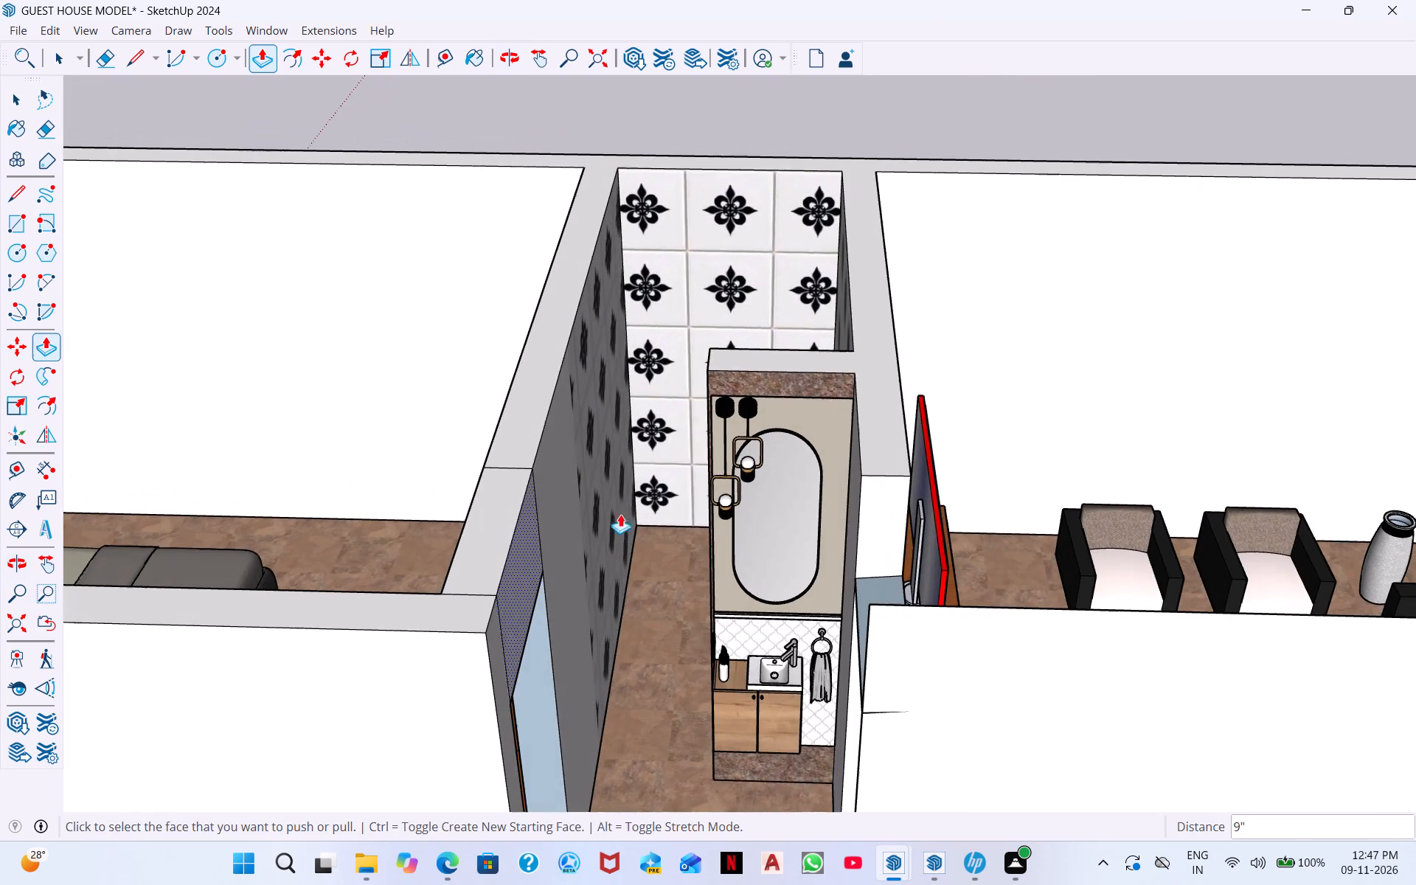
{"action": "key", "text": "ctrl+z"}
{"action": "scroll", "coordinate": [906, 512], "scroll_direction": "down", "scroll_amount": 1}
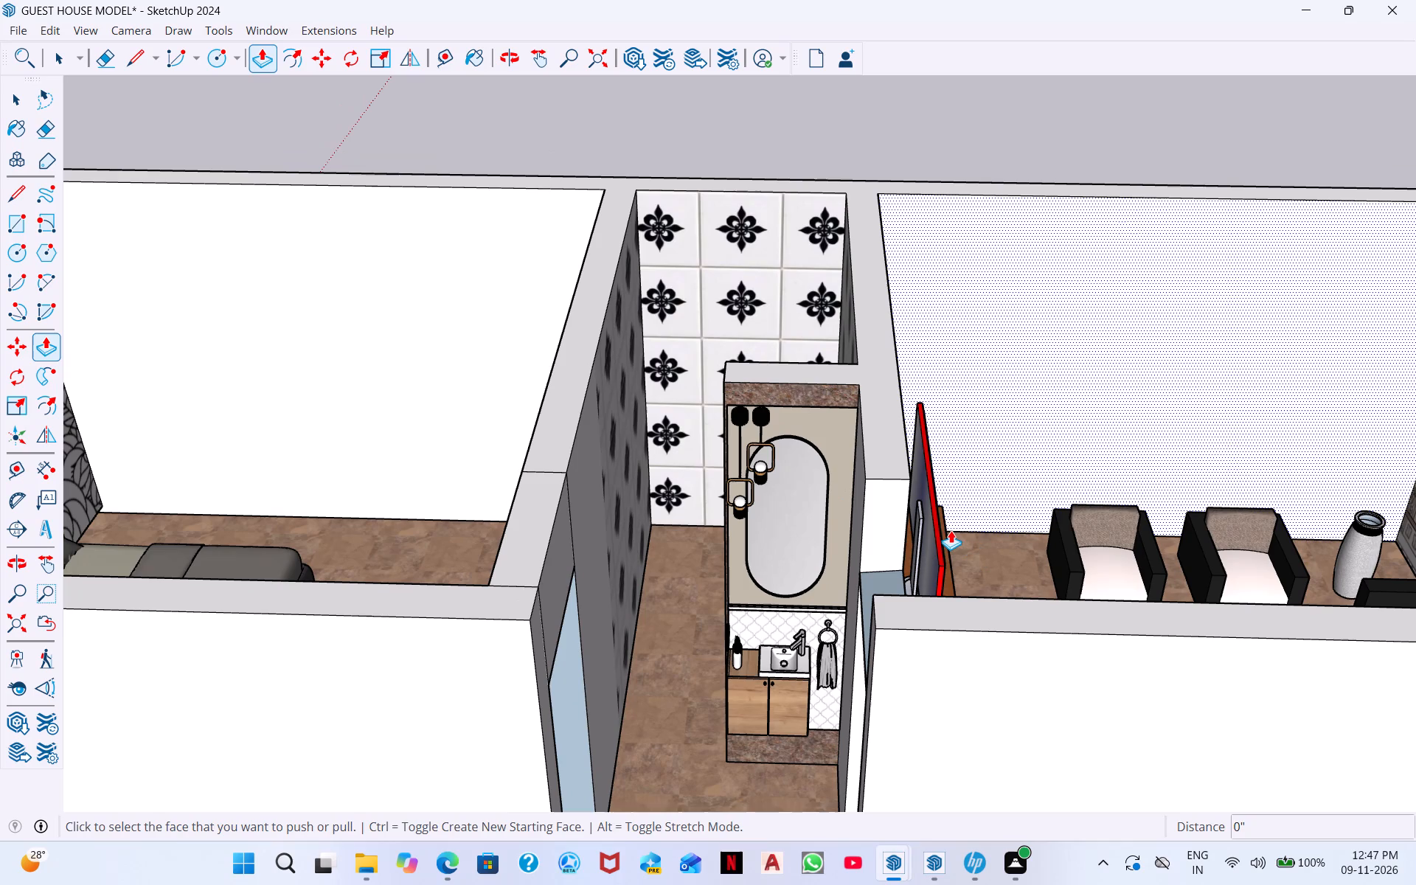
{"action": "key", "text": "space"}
Erase the living-room-side long edge of the flat lintel strip over the living room doorway to remove its face.
{"action": "middle_click_drag", "start_coordinate": [881, 589], "coordinate": [931, 821]}
{"action": "scroll", "coordinate": [886, 610], "scroll_direction": "down", "scroll_amount": 1}
{"action": "middle_click_drag", "start_coordinate": [872, 760], "coordinate": [872, 773]}
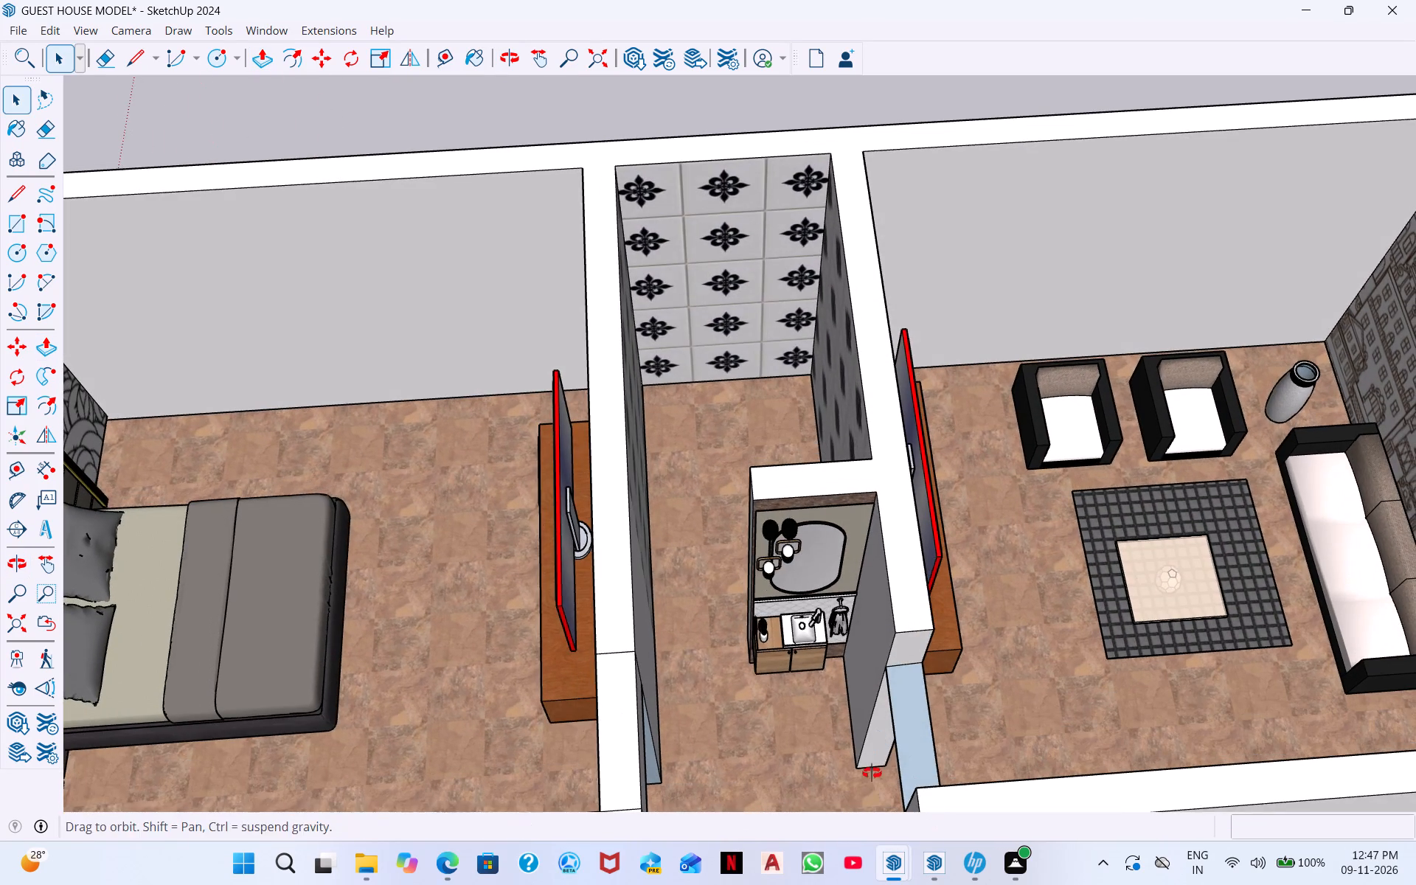
{"action": "middle_click_drag", "start_coordinate": [872, 773], "coordinate": [869, 822]}
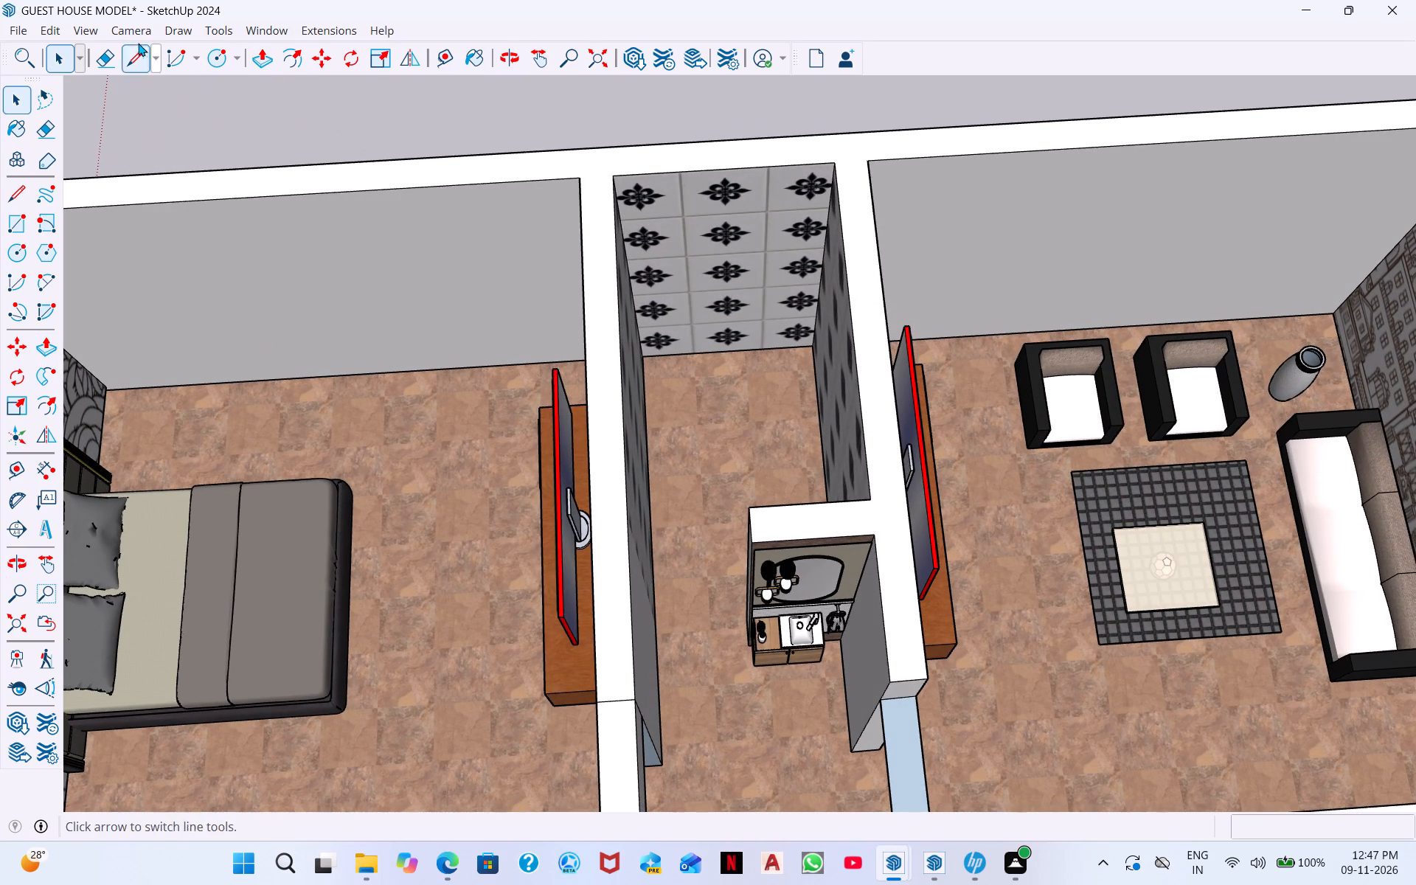
{"action": "left_click", "coordinate": [102, 57]}
{"action": "left_click", "coordinate": [909, 746]}
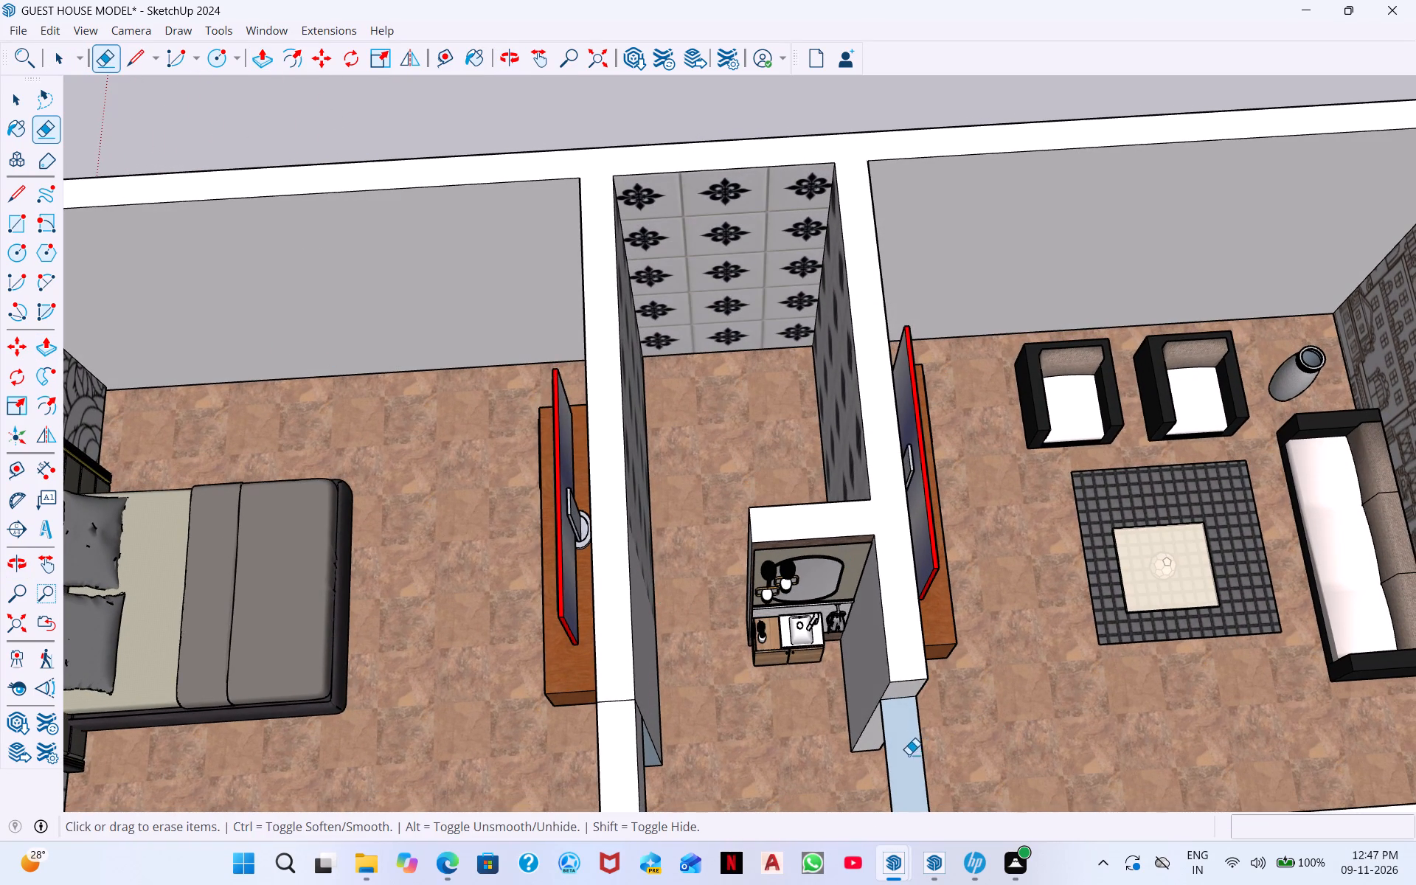
{"action": "left_click_drag", "start_coordinate": [920, 759], "coordinate": [912, 766]}
{"action": "left_click_drag", "start_coordinate": [898, 763], "coordinate": [898, 772]}
{"action": "left_click", "coordinate": [894, 772]}
{"action": "left_click", "coordinate": [885, 776]}
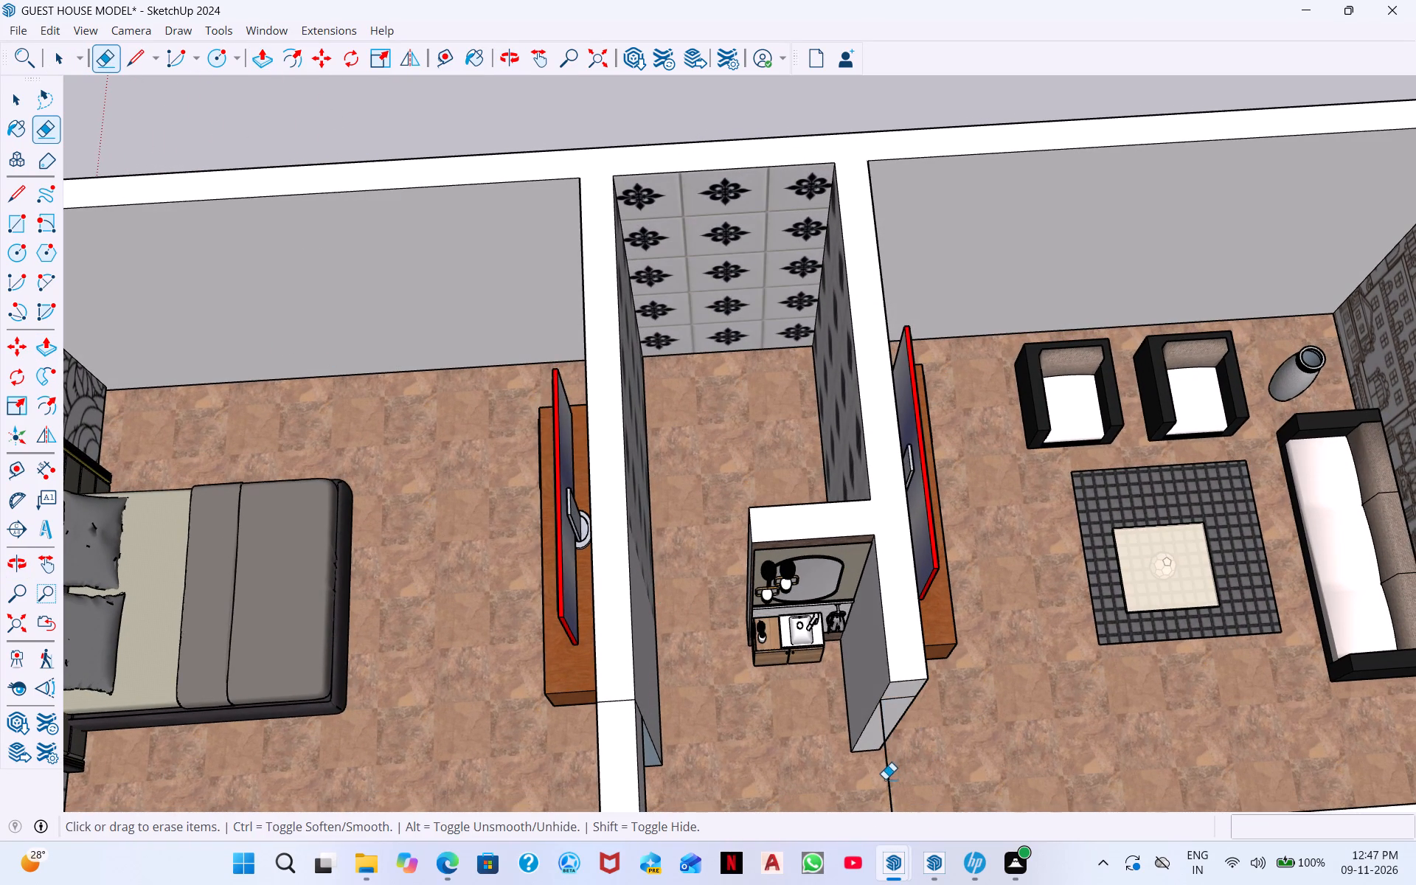
{"action": "left_click", "coordinate": [892, 774]}
Erase the strip's remaining passage-side edge and the short leftover edges on the partition wall end and the outer wall.
{"action": "scroll", "coordinate": [878, 755], "scroll_direction": "up", "scroll_amount": 3}
{"action": "scroll", "coordinate": [900, 695], "scroll_direction": "up", "scroll_amount": 5}
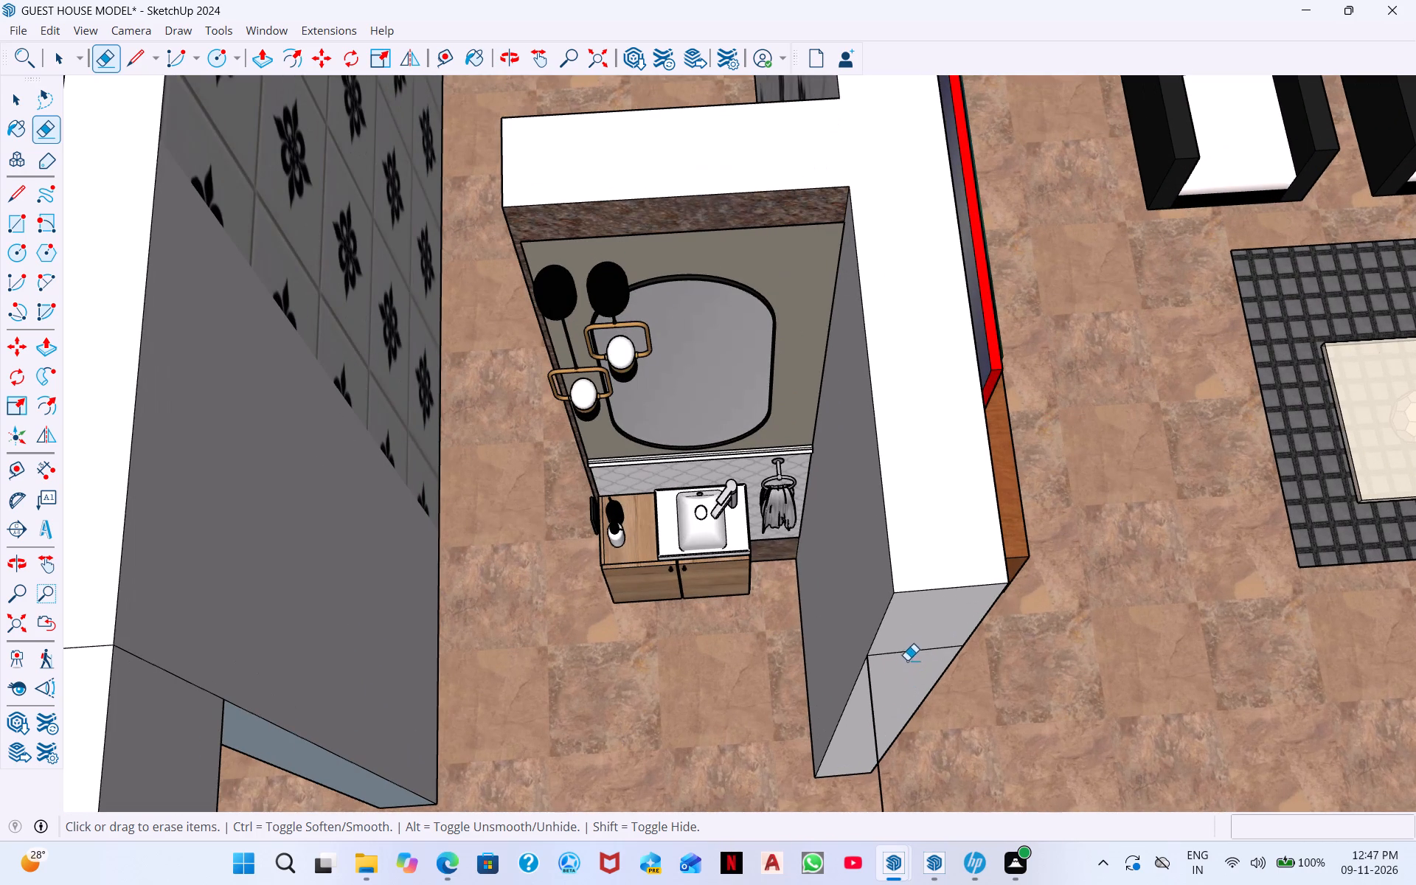
{"action": "left_click_drag", "start_coordinate": [916, 652], "coordinate": [914, 667]}
{"action": "left_click", "coordinate": [872, 720]}
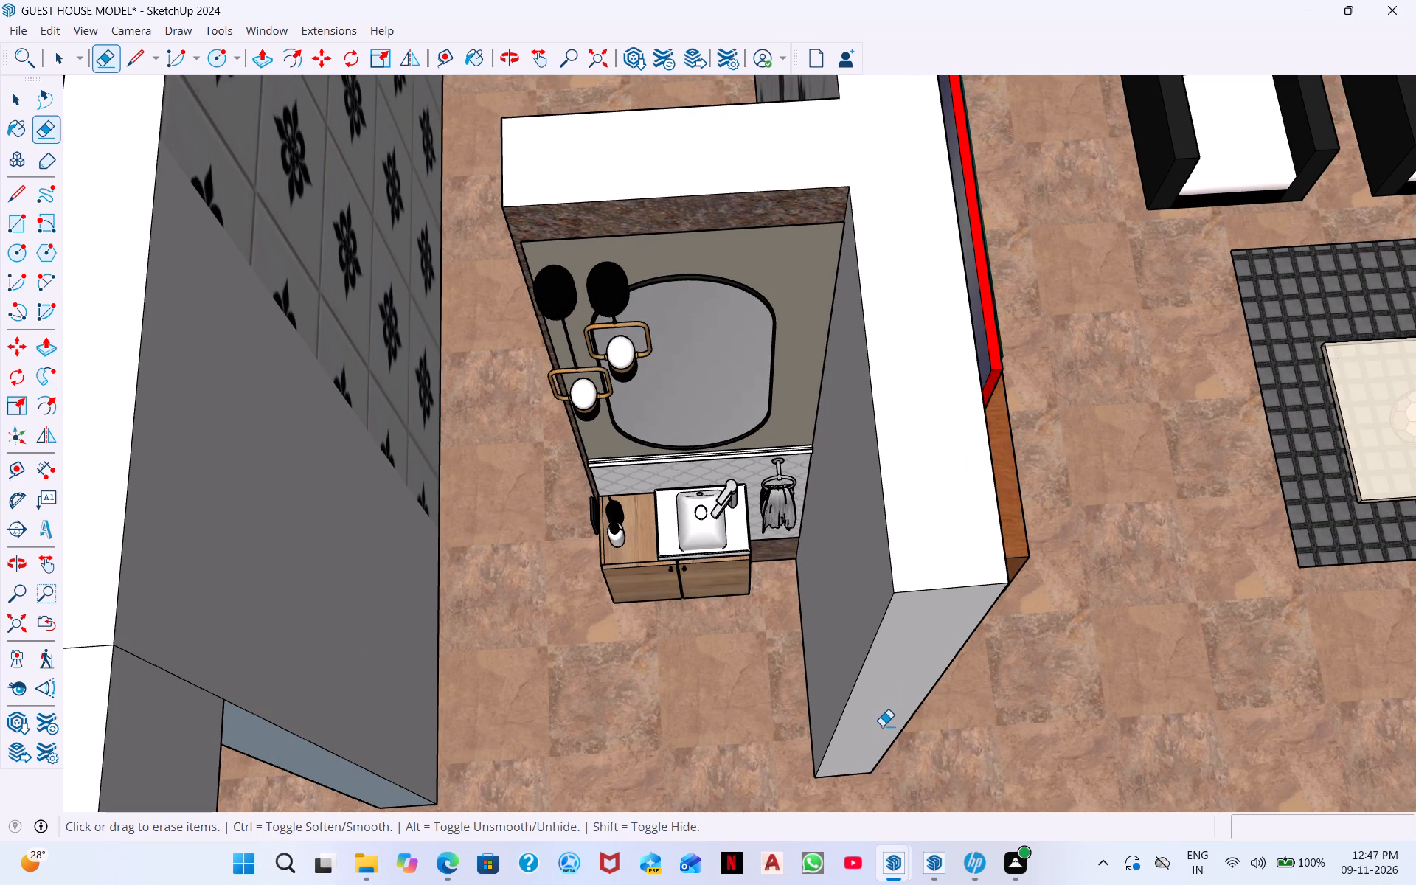
{"action": "scroll", "coordinate": [882, 726], "scroll_direction": "down", "scroll_amount": 5}
{"action": "middle_click_drag", "start_coordinate": [1049, 758], "coordinate": [687, 493]}
{"action": "middle_click_drag", "start_coordinate": [763, 573], "coordinate": [650, 651]}
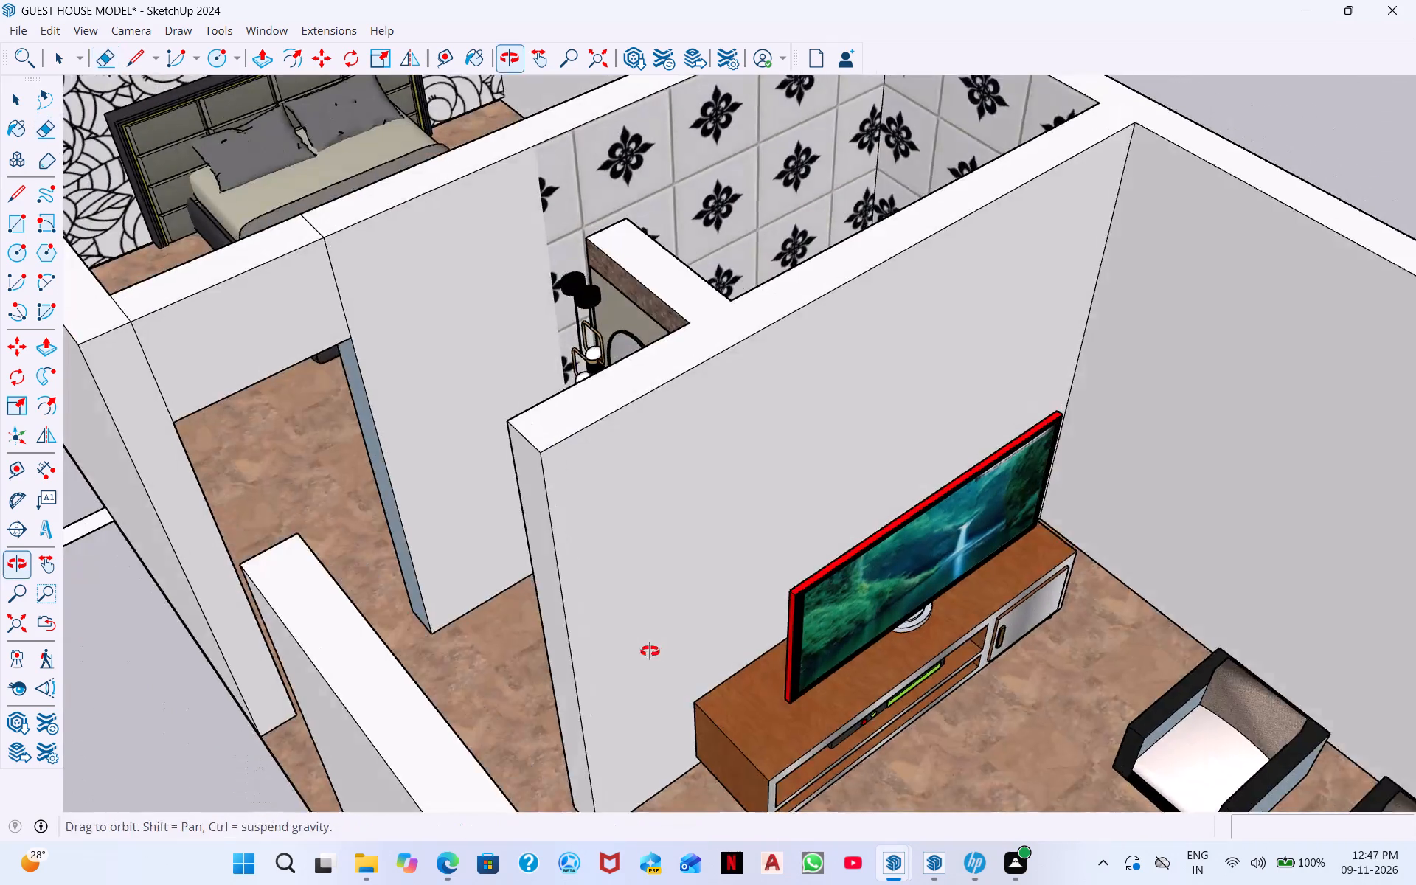
{"action": "middle_click_drag", "start_coordinate": [650, 651], "coordinate": [524, 631]}
{"action": "scroll", "coordinate": [235, 583], "scroll_direction": "up", "scroll_amount": 5}
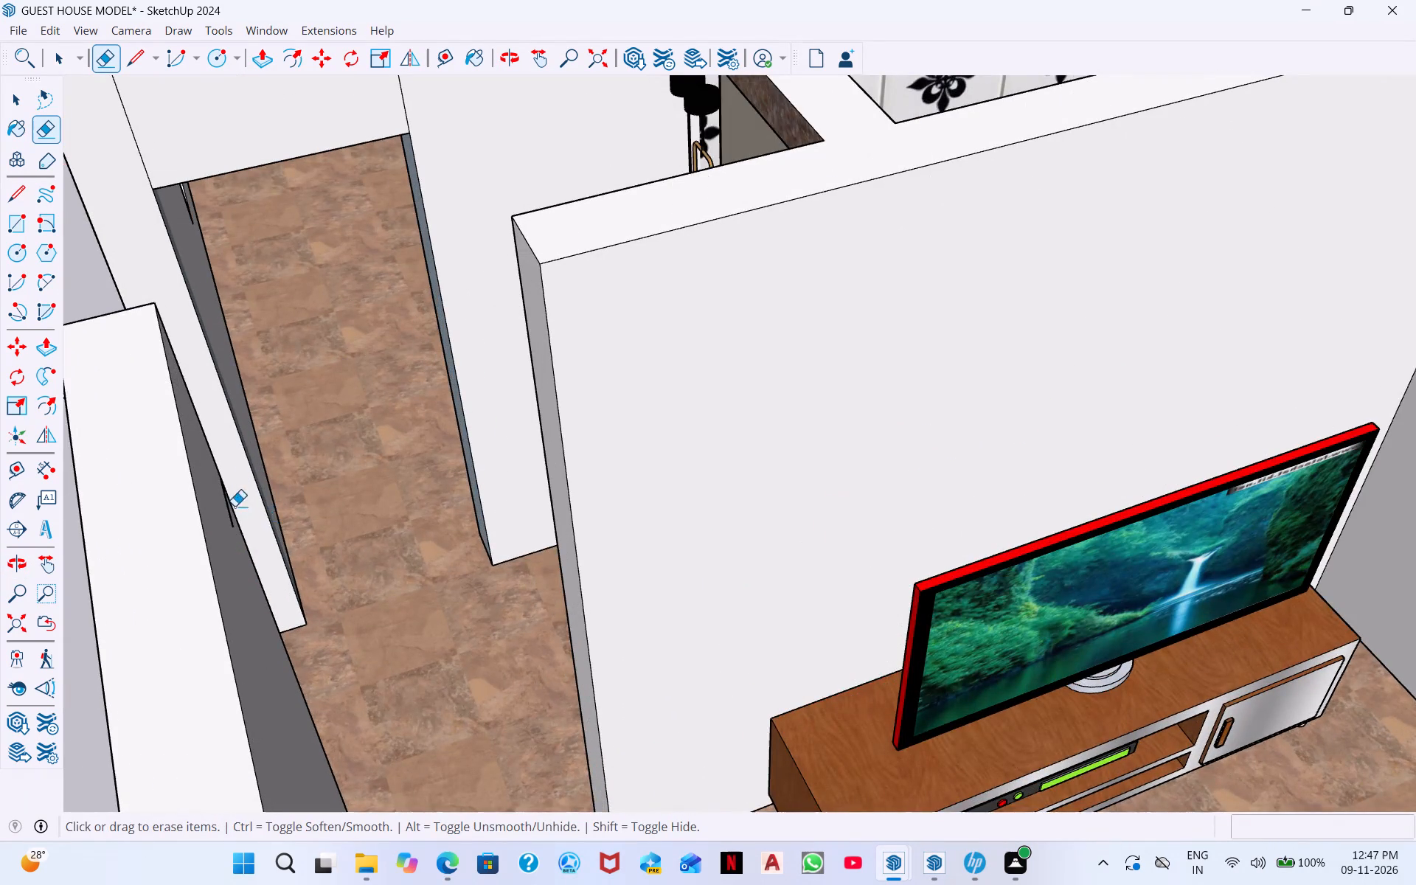
{"action": "middle_click_drag", "start_coordinate": [235, 506], "coordinate": [70, 496]}
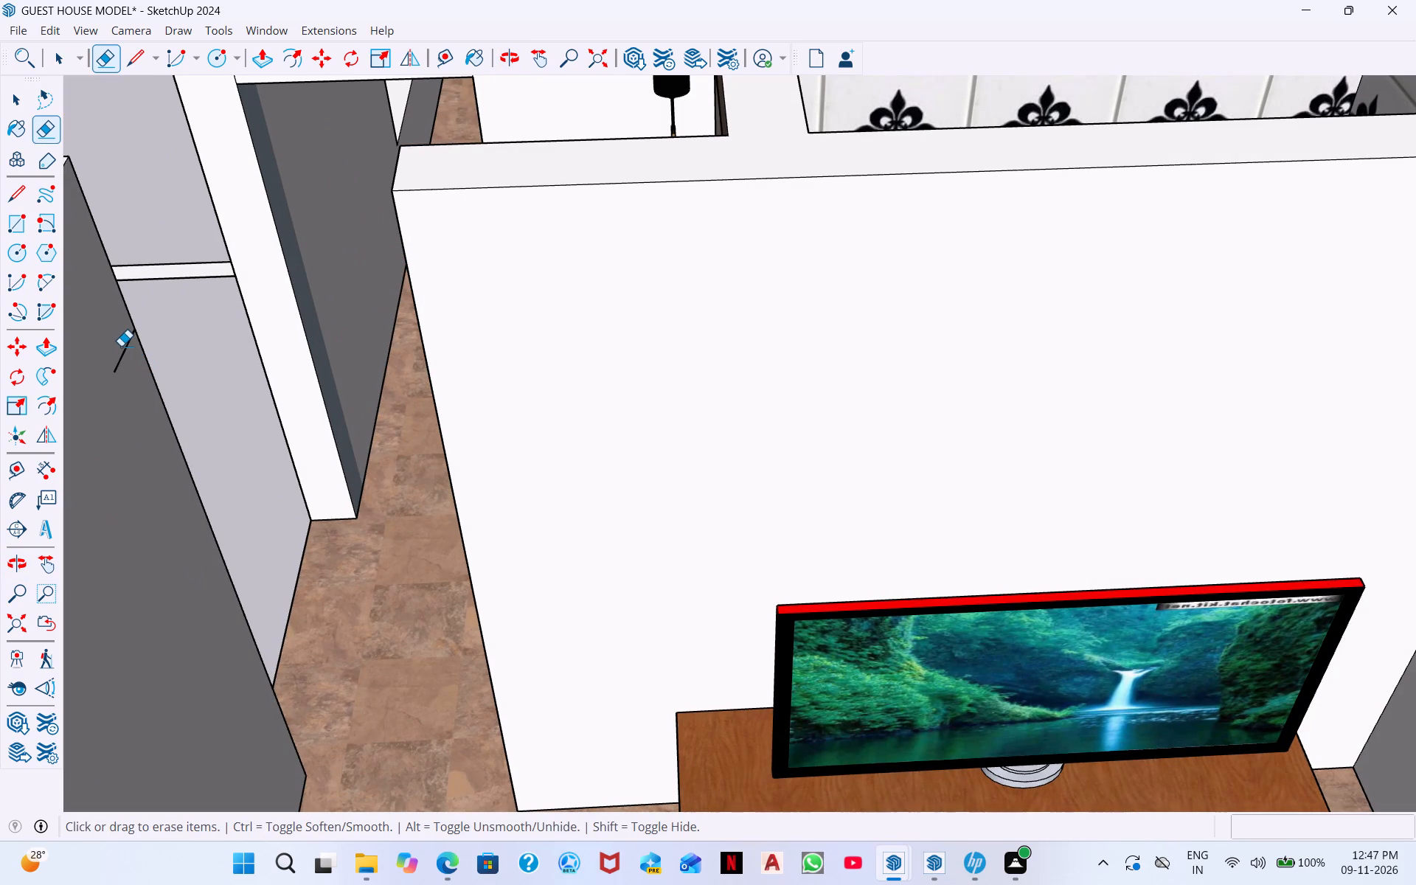
{"action": "left_click", "coordinate": [124, 350]}
Draw a 5' line from the bedroom lintel's bottom corner across the passage to the partition wall end, continuing 9" across that end.
{"action": "scroll", "coordinate": [124, 350], "scroll_direction": "down", "scroll_amount": 3}
{"action": "middle_click_drag", "start_coordinate": [274, 362], "coordinate": [824, 418]}
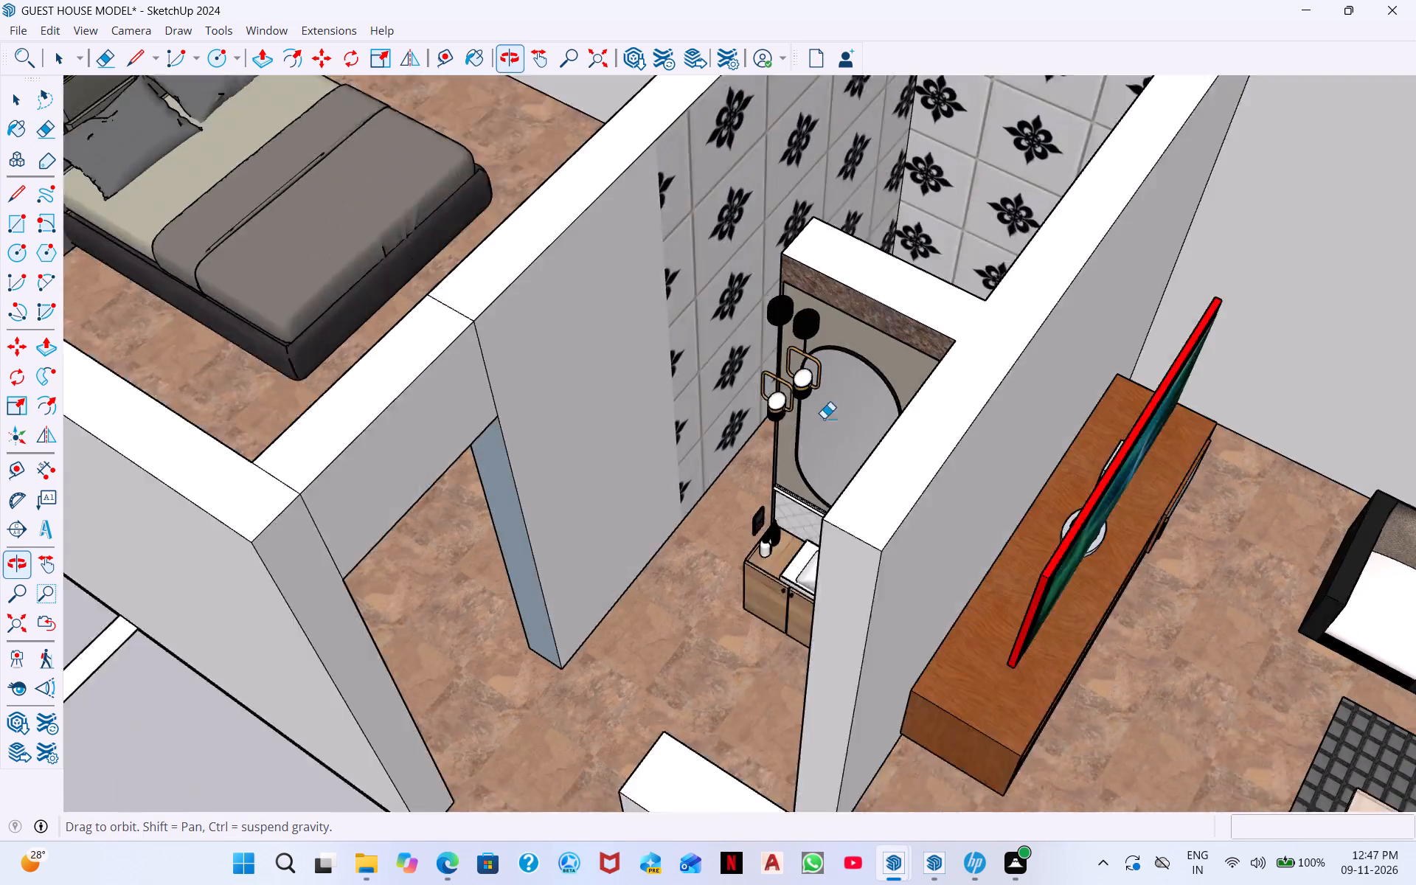
{"action": "middle_click_drag", "start_coordinate": [824, 418], "coordinate": [809, 428]}
{"action": "scroll", "coordinate": [647, 350], "scroll_direction": "down", "scroll_amount": 1}
{"action": "middle_click_drag", "start_coordinate": [652, 383], "coordinate": [742, 385]}
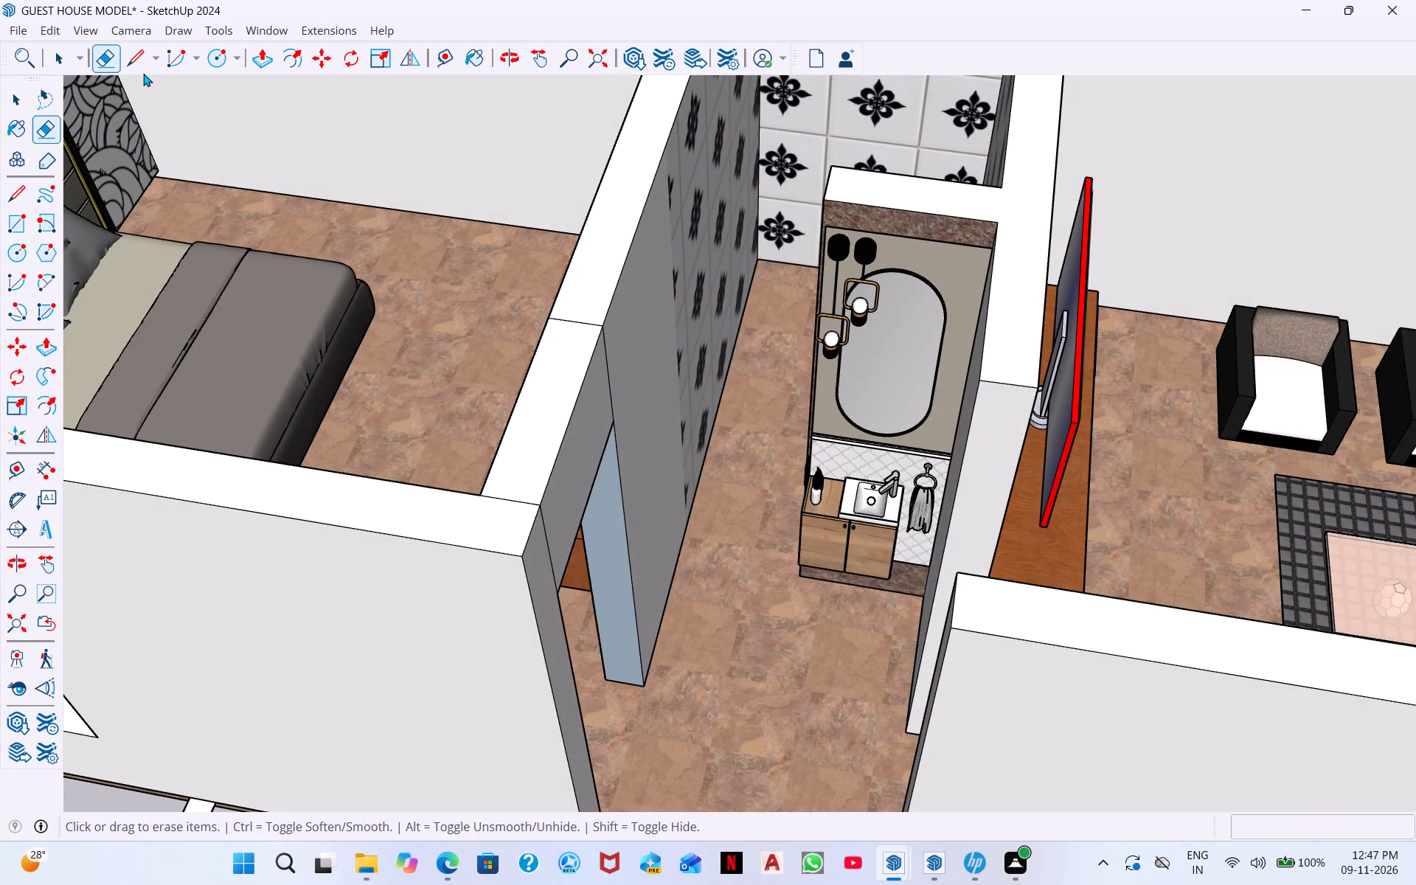
{"action": "left_click", "coordinate": [133, 66]}
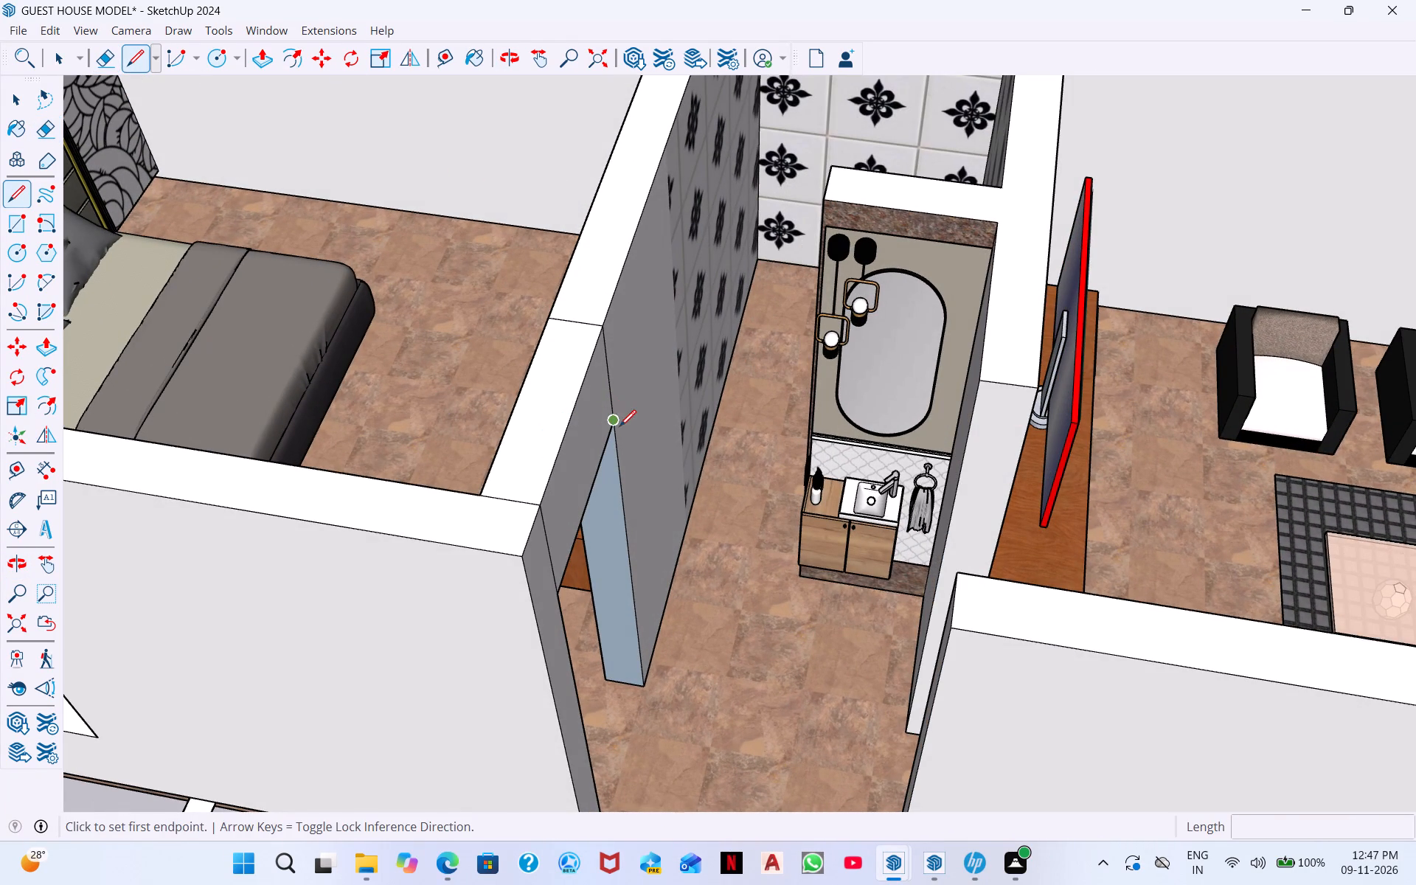
{"action": "left_click", "coordinate": [612, 426]}
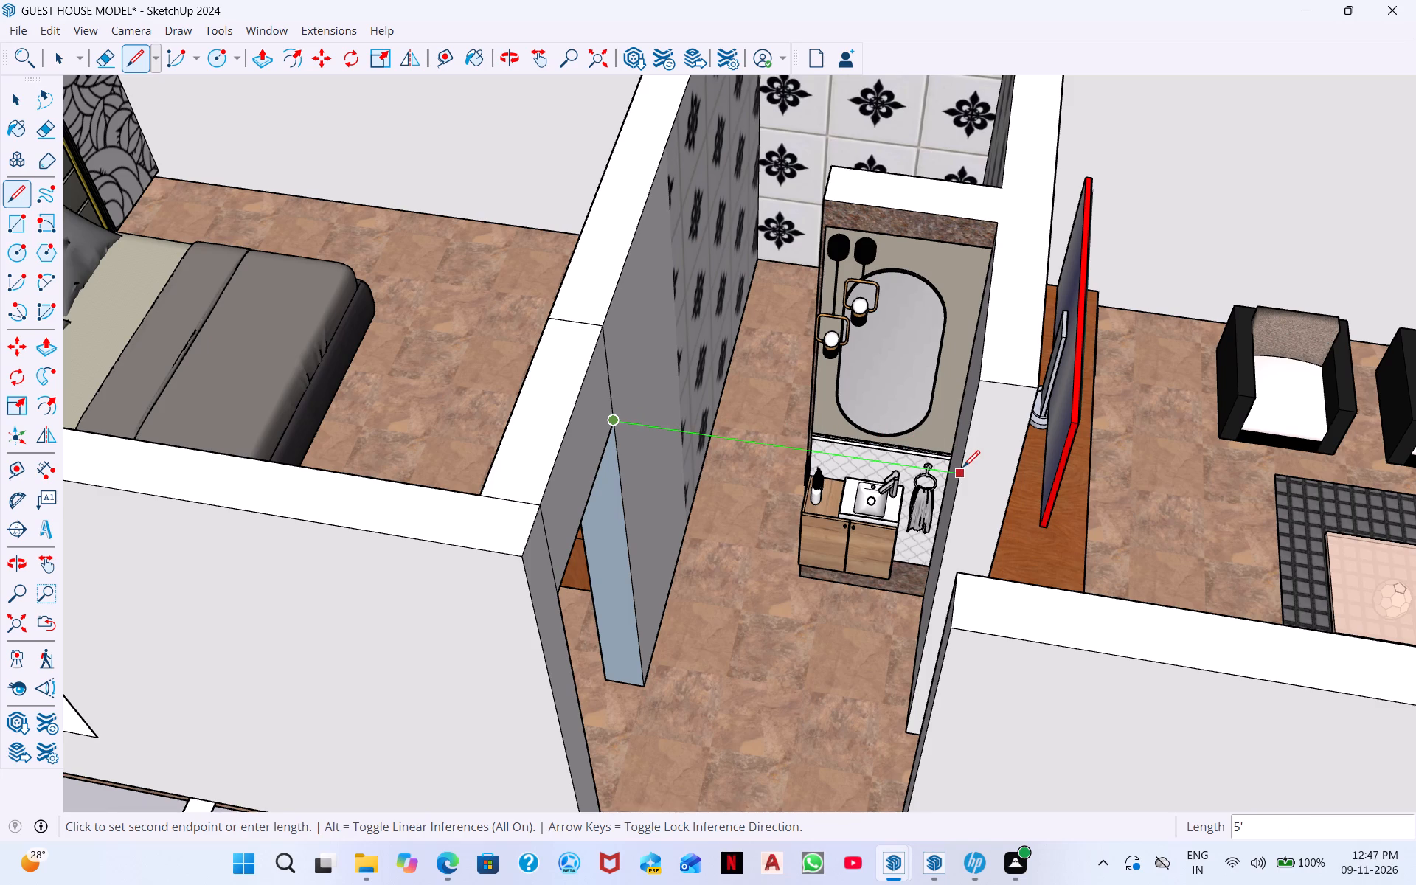
{"action": "left_click", "coordinate": [962, 471]}
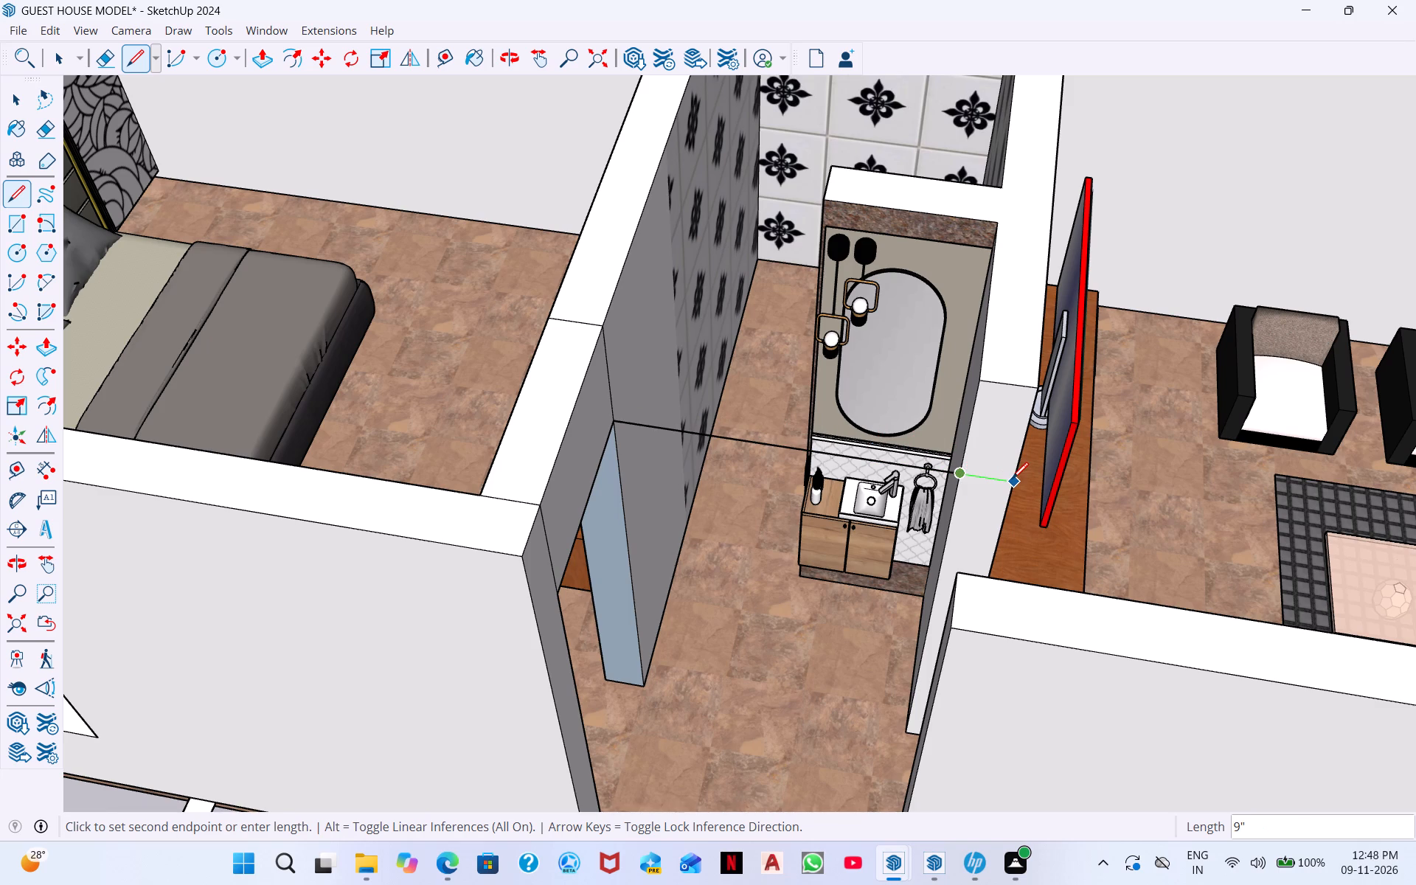
{"action": "left_click", "coordinate": [1012, 479]}
{"action": "type", "text": "``"}
{"action": "key", "text": "Escape"}
{"action": "key", "text": "Escape"}
Draw a 5' line from the lintel's other bottom corner to the outer wall and join it to the partition corner, closing the passage face.
{"action": "middle_click_drag", "start_coordinate": [1164, 590], "coordinate": [1105, 631]}
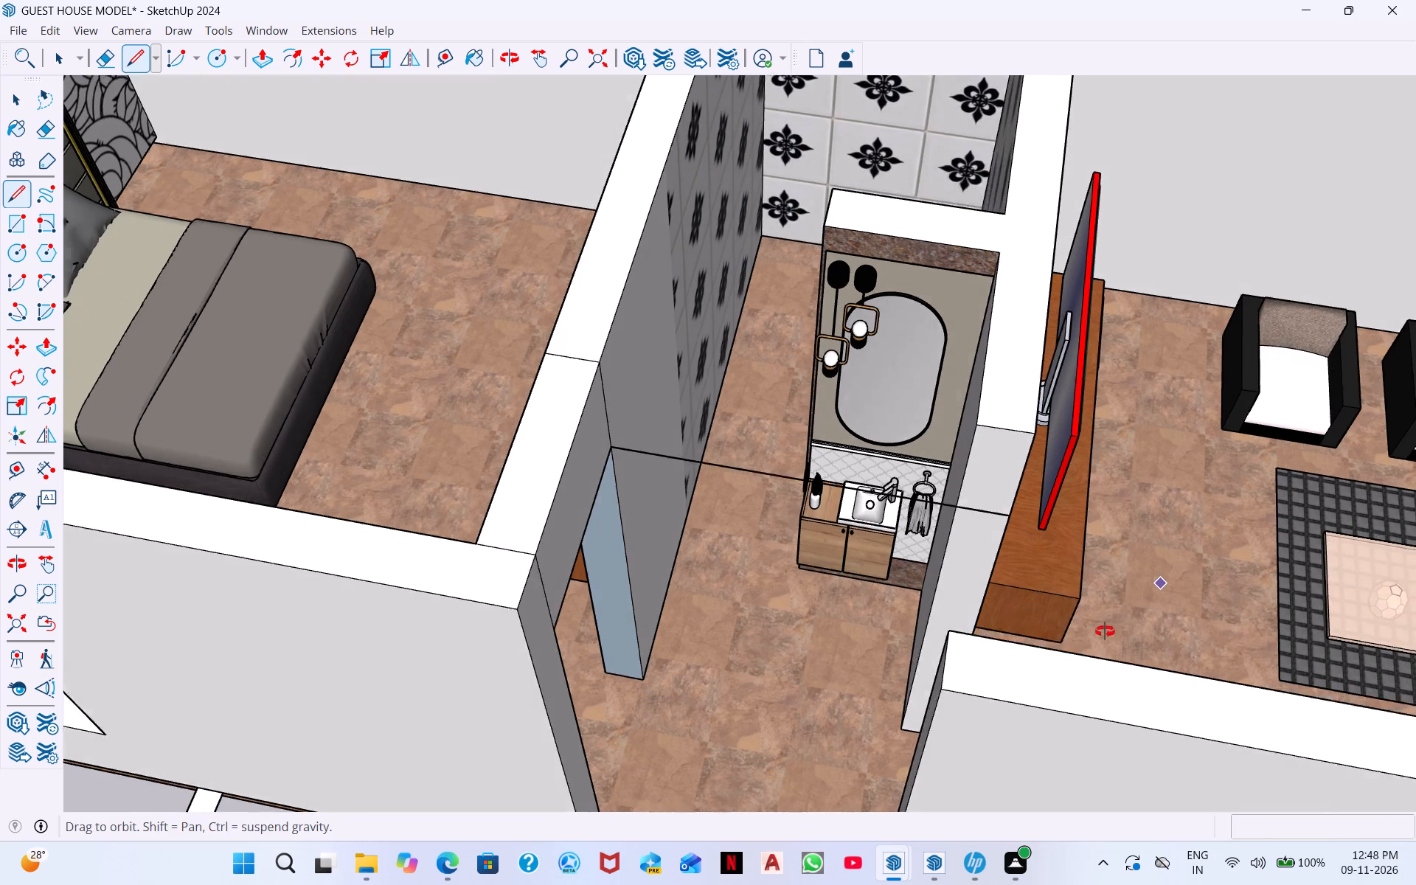
{"action": "middle_click_drag", "start_coordinate": [1105, 631], "coordinate": [392, 510]}
{"action": "middle_click_drag", "start_coordinate": [1197, 709], "coordinate": [676, 513]}
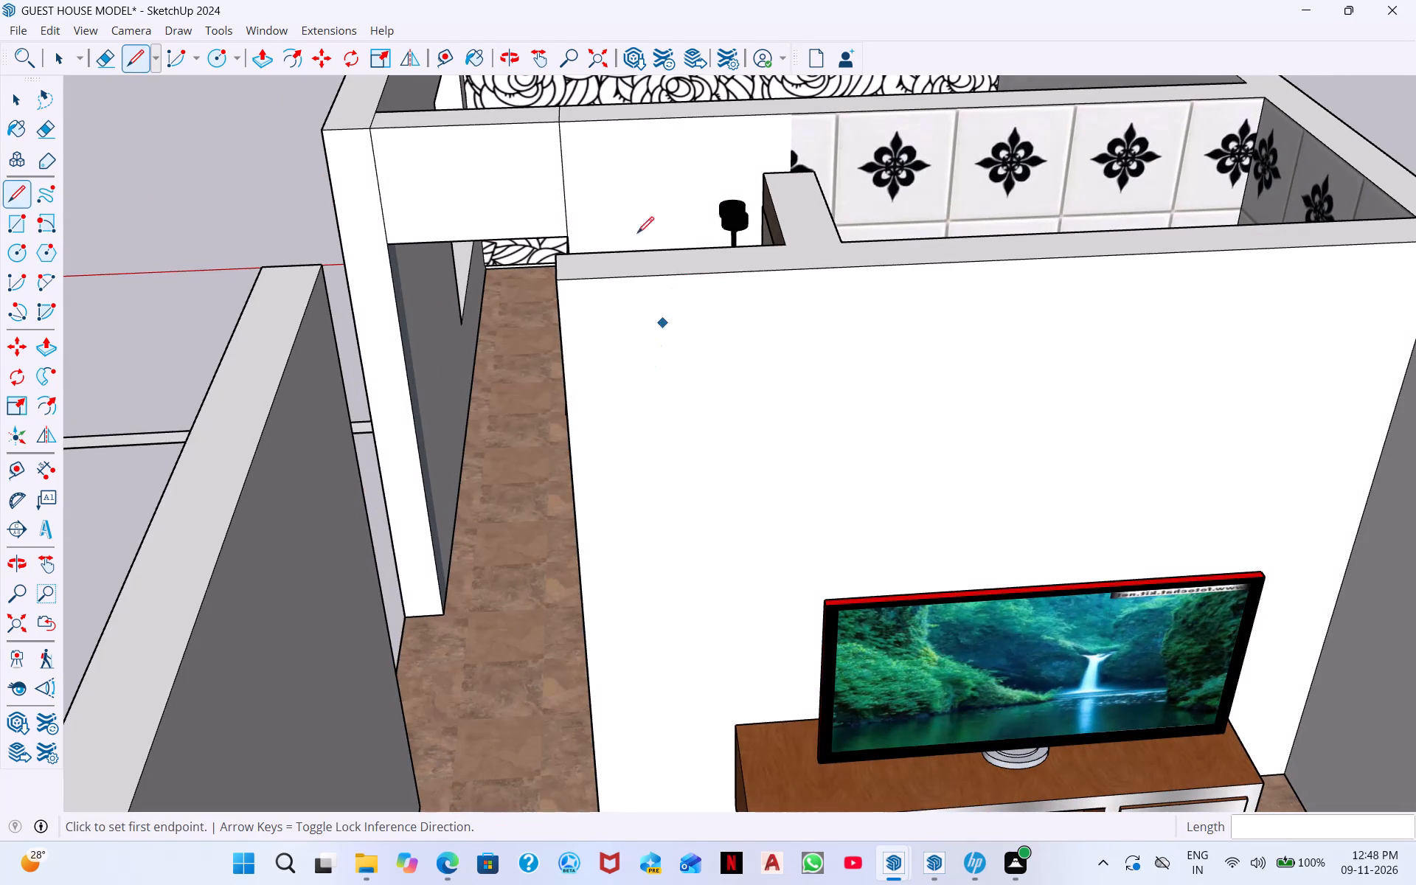
{"action": "left_click", "coordinate": [388, 246]}
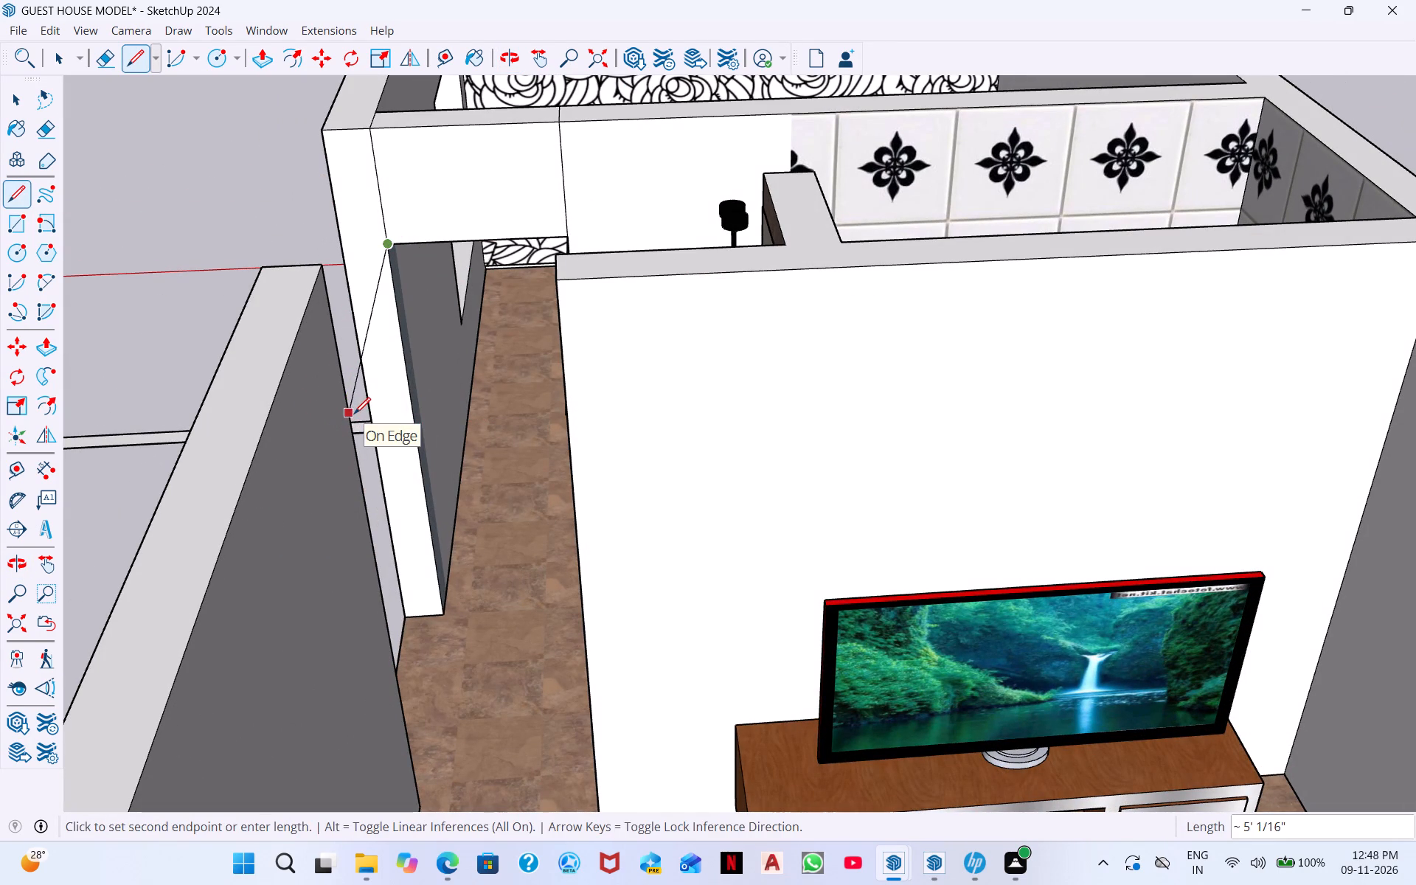
{"action": "middle_click_drag", "start_coordinate": [357, 416], "coordinate": [911, 610]}
{"action": "middle_click_drag", "start_coordinate": [892, 670], "coordinate": [1284, 605]}
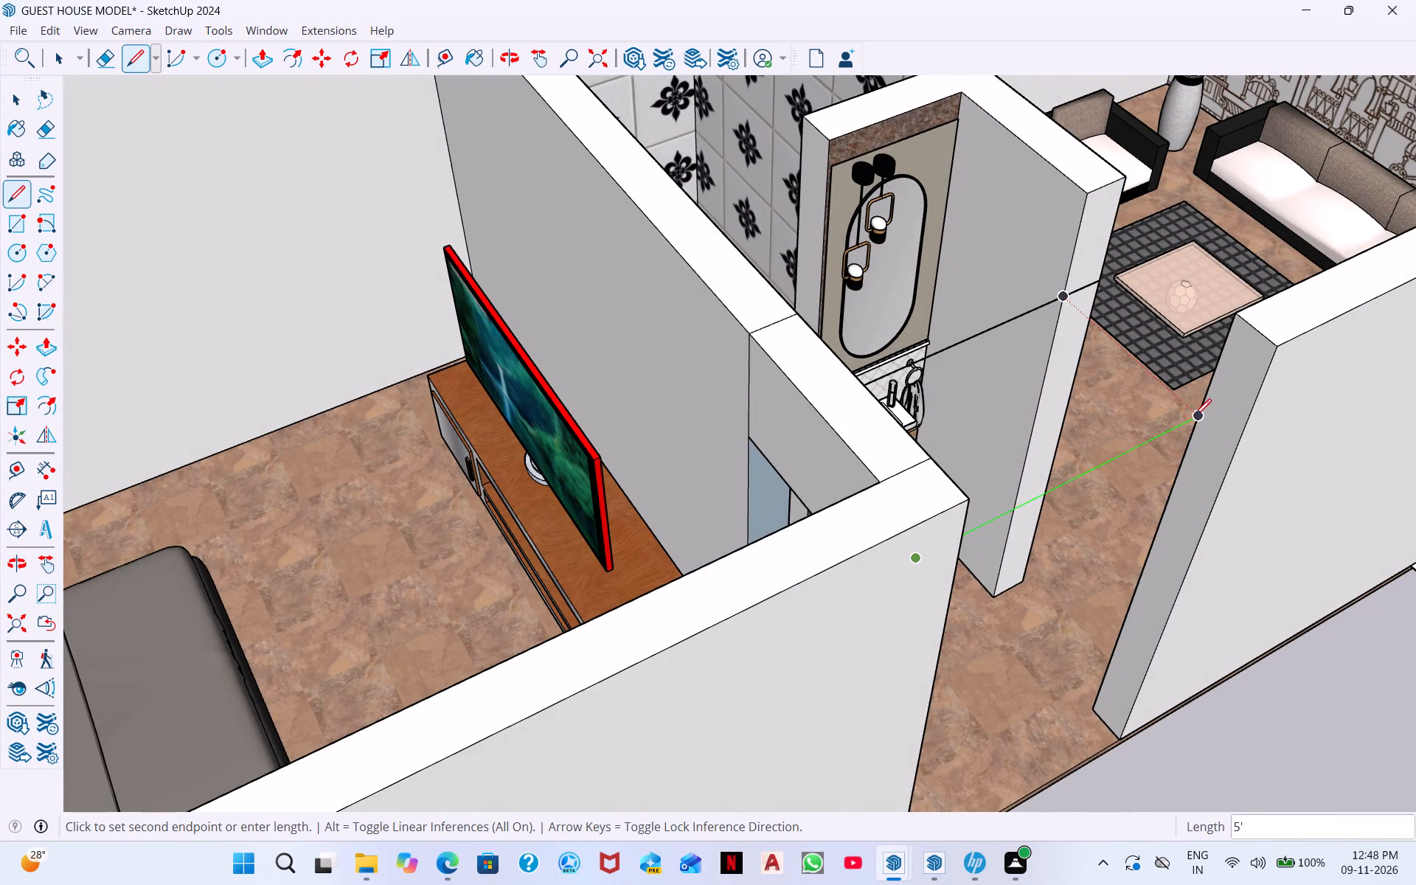
{"action": "middle_click_drag", "start_coordinate": [1198, 412], "coordinate": [1275, 518]}
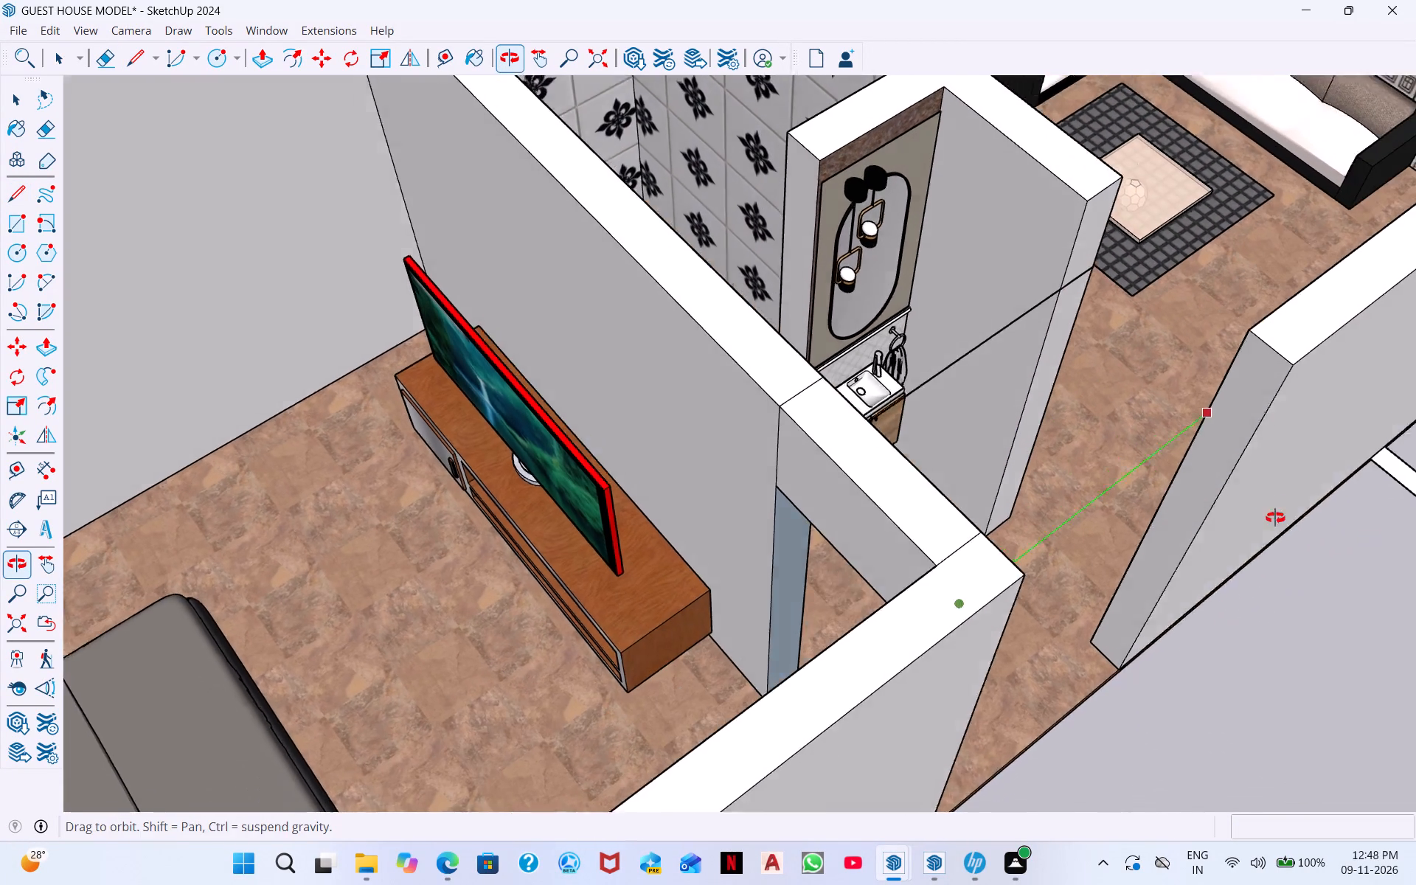
{"action": "middle_click_drag", "start_coordinate": [1275, 518], "coordinate": [1288, 546]}
{"action": "left_click", "coordinate": [1206, 420]}
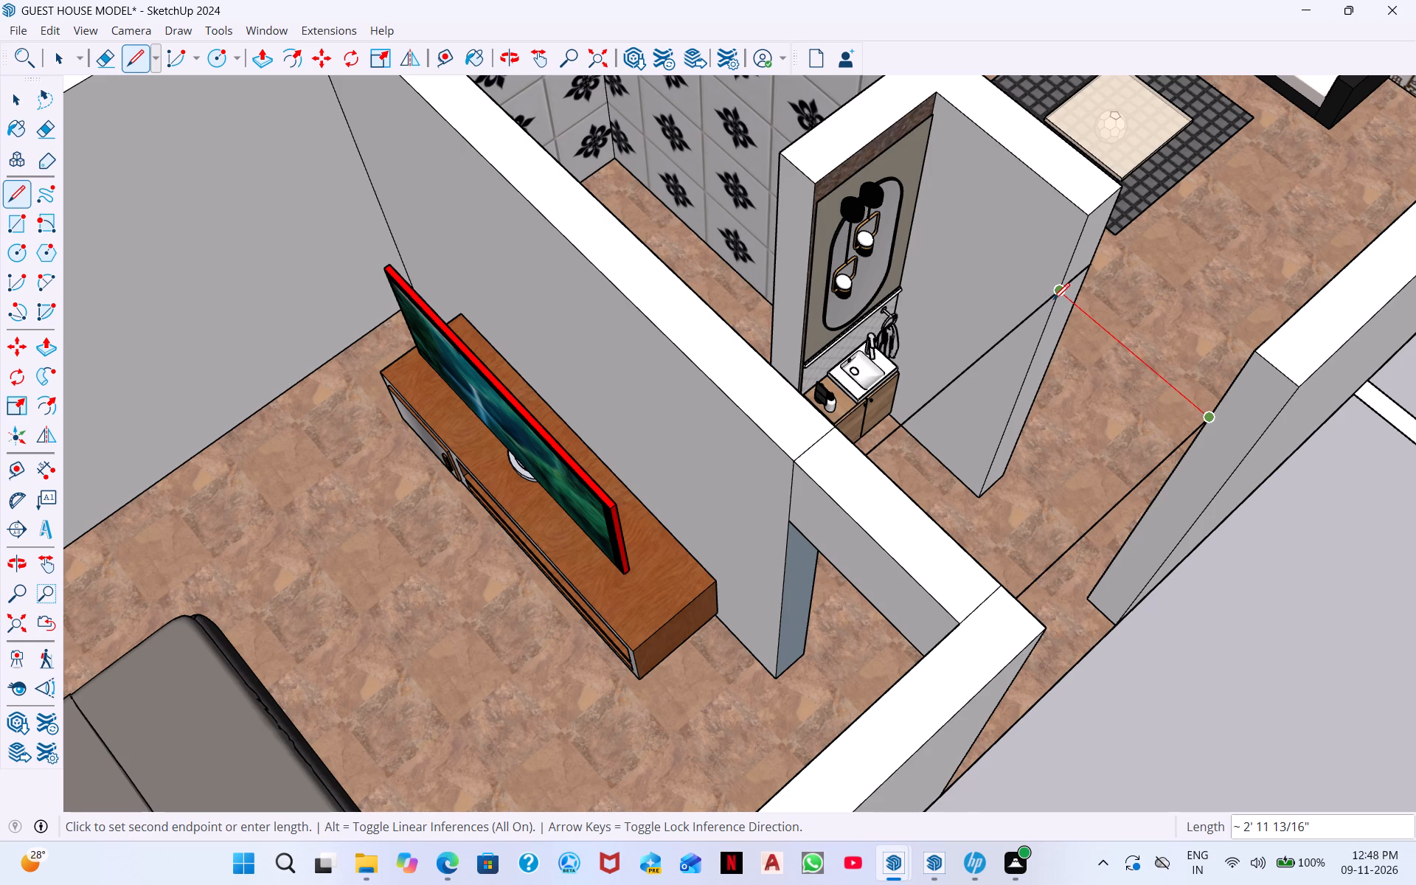
{"action": "scroll", "coordinate": [1056, 297], "scroll_direction": "up", "scroll_amount": 9}
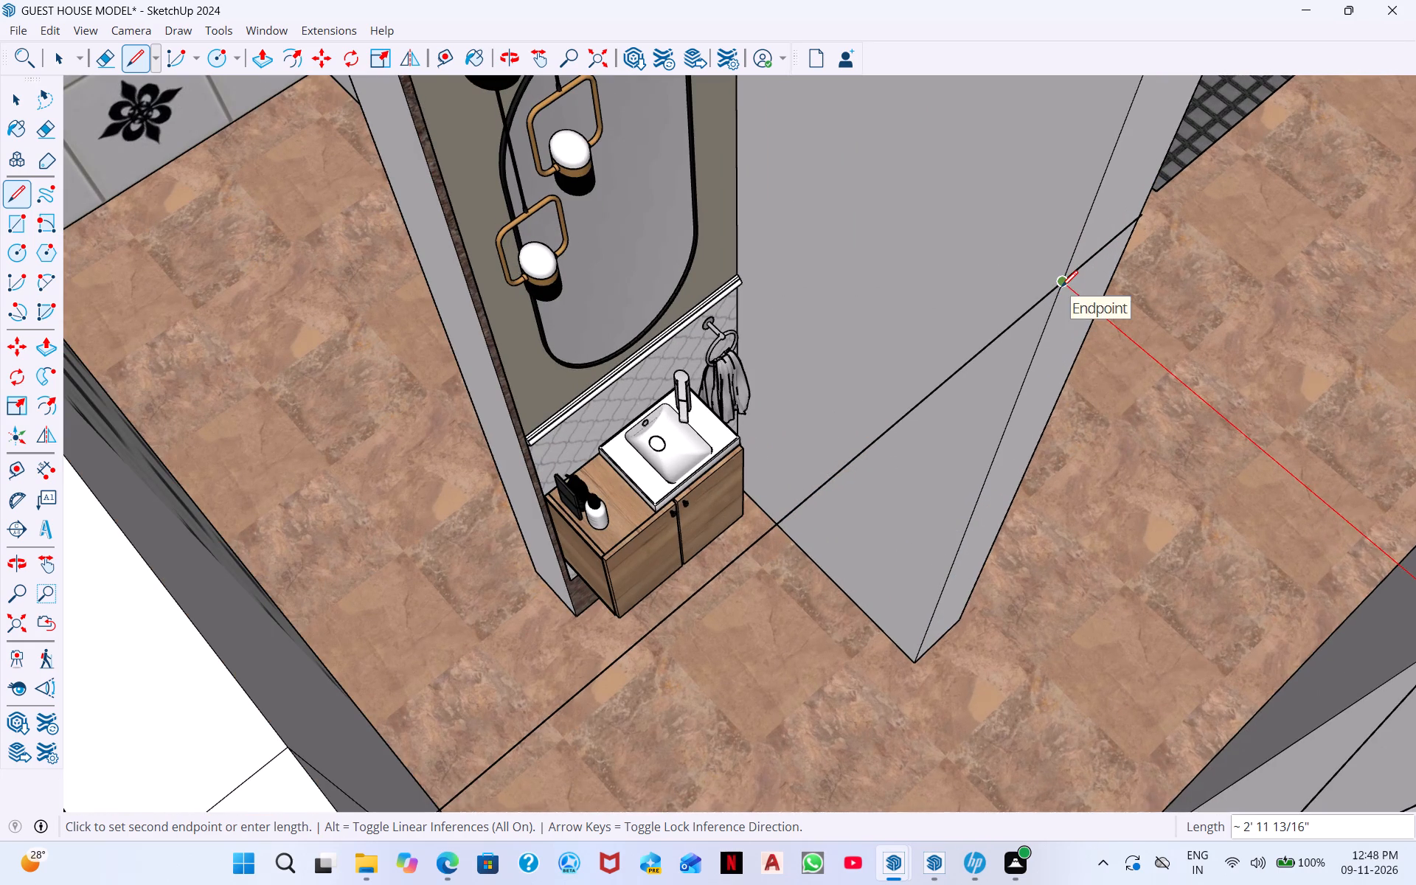
{"action": "left_click", "coordinate": [1061, 286]}
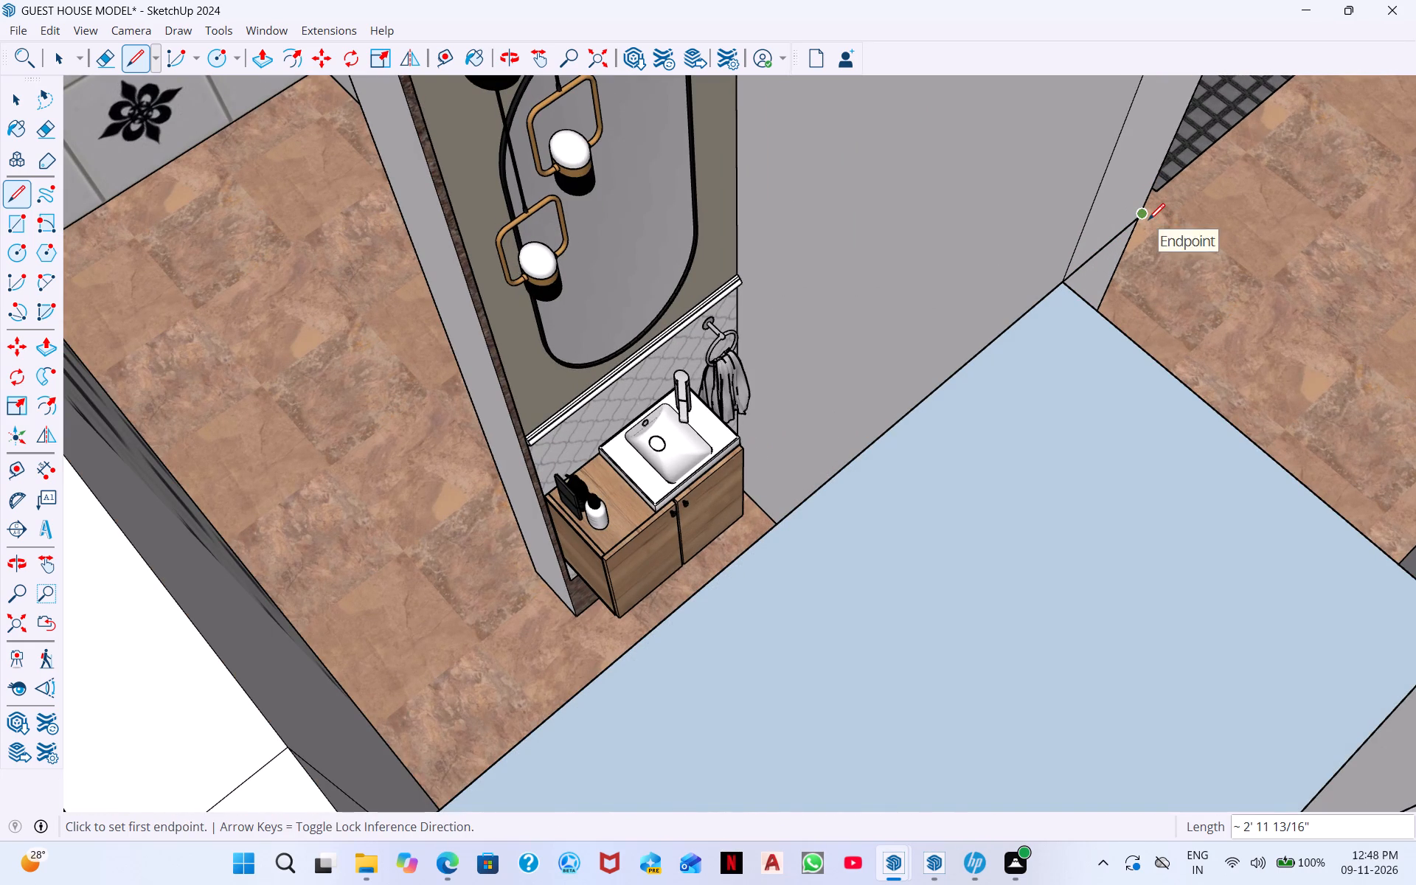
Draw the living-room-side edge, about 2' 11 13/16" long, from partition to outer wall, and close the 9" strip over the living room doorway.
{"action": "left_click", "coordinate": [1148, 220]}
{"action": "middle_click_drag", "start_coordinate": [1398, 458], "coordinate": [962, 414]}
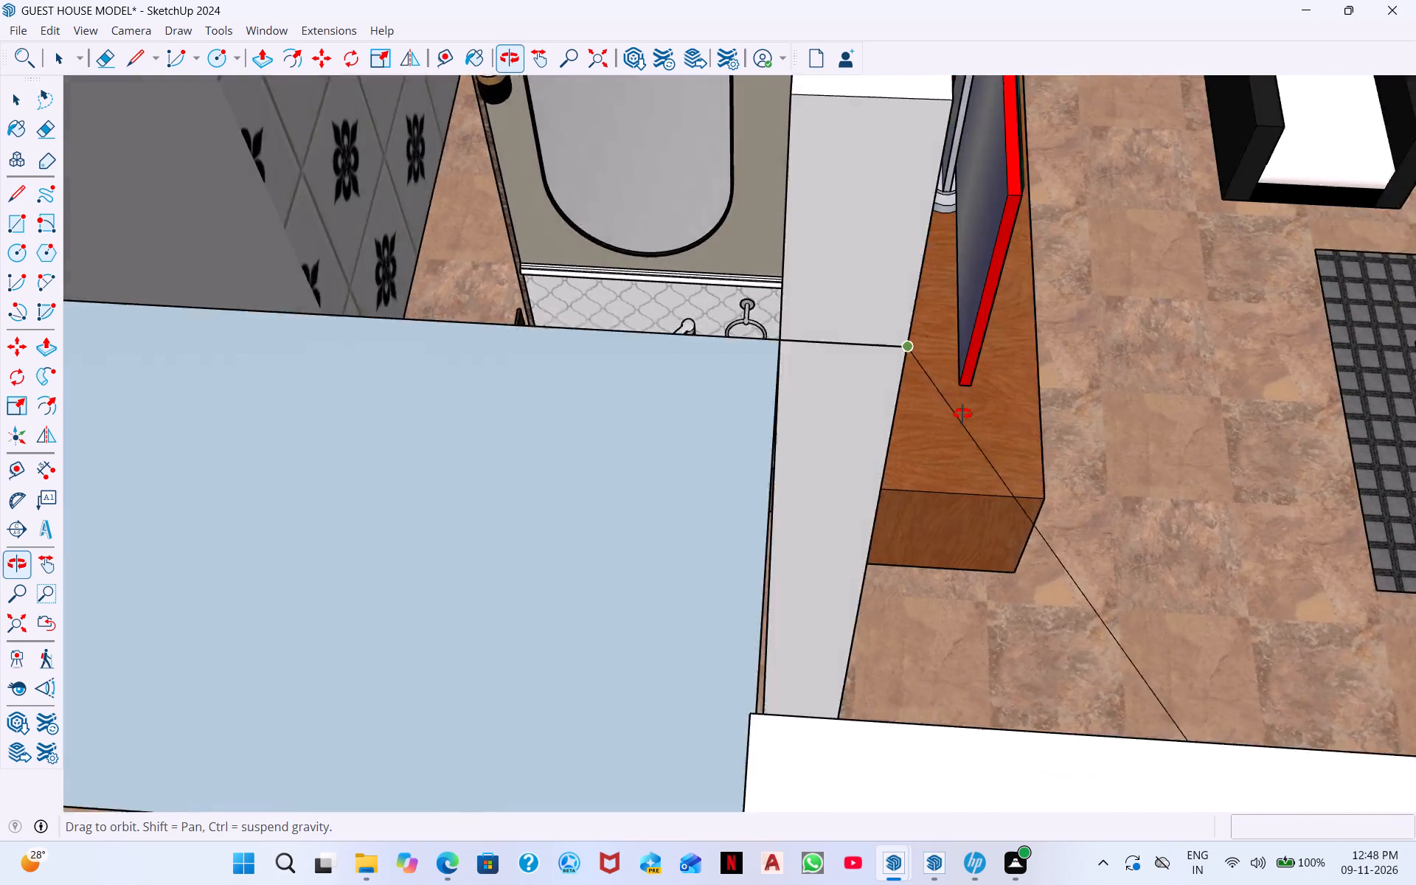
{"action": "middle_click_drag", "start_coordinate": [962, 414], "coordinate": [892, 396]}
{"action": "middle_click_drag", "start_coordinate": [818, 423], "coordinate": [333, 482]}
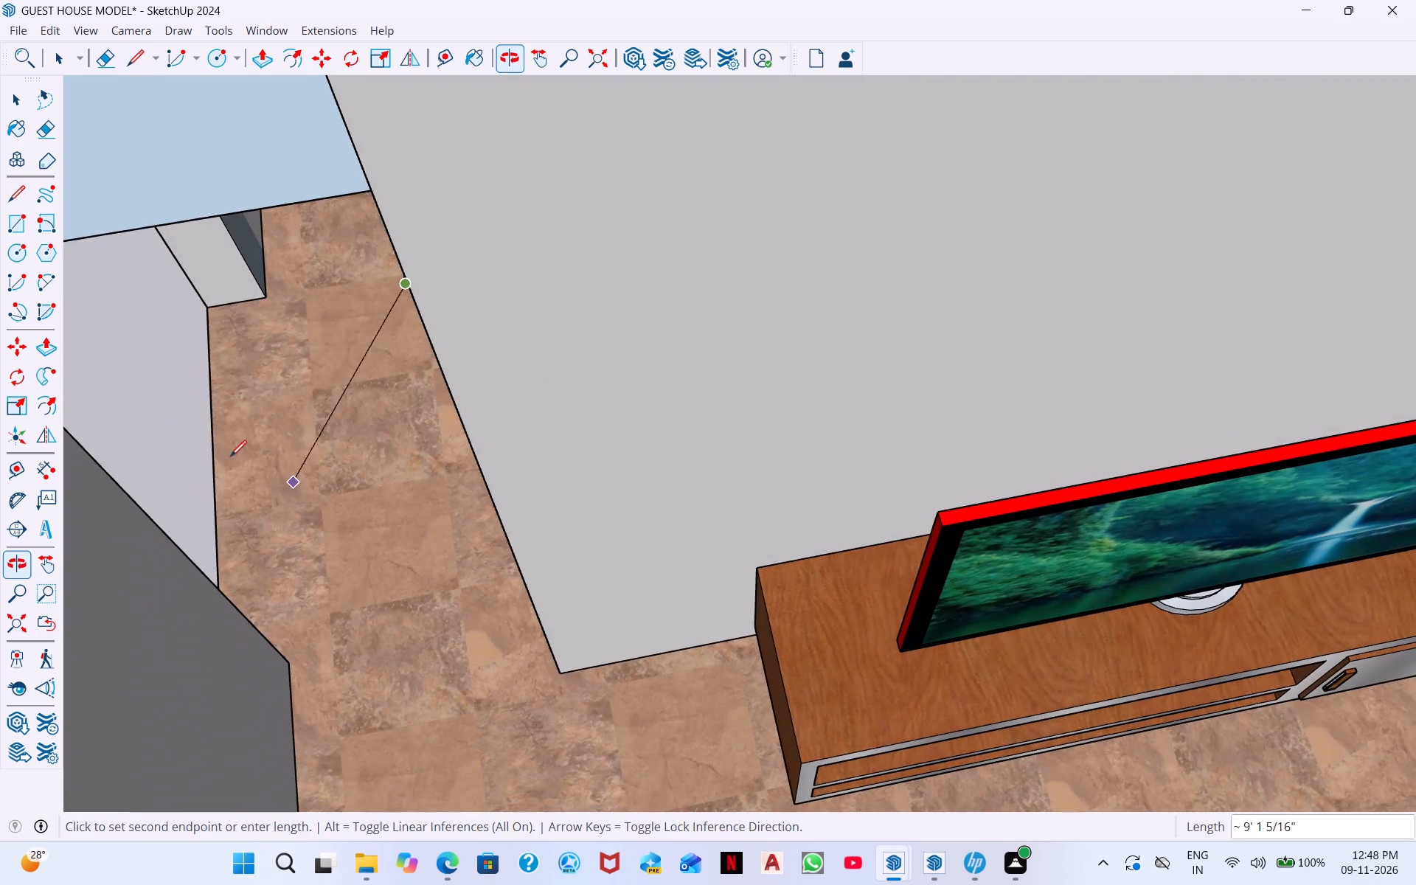
{"action": "scroll", "coordinate": [235, 349], "scroll_direction": "down", "scroll_amount": 6}
{"action": "middle_click_drag", "start_coordinate": [377, 378], "coordinate": [205, 322]}
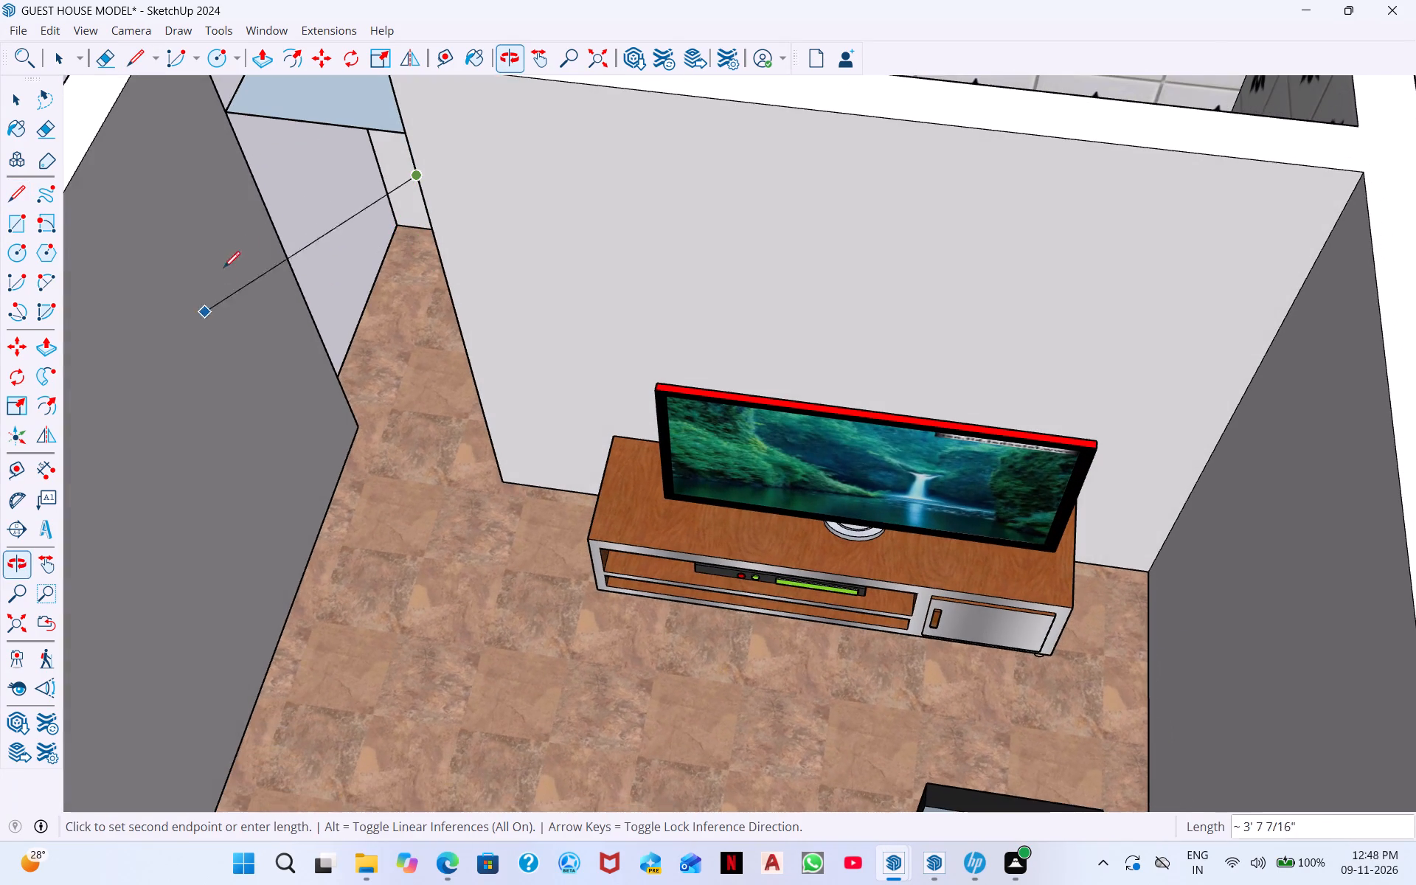
{"action": "left_click", "coordinate": [207, 150]}
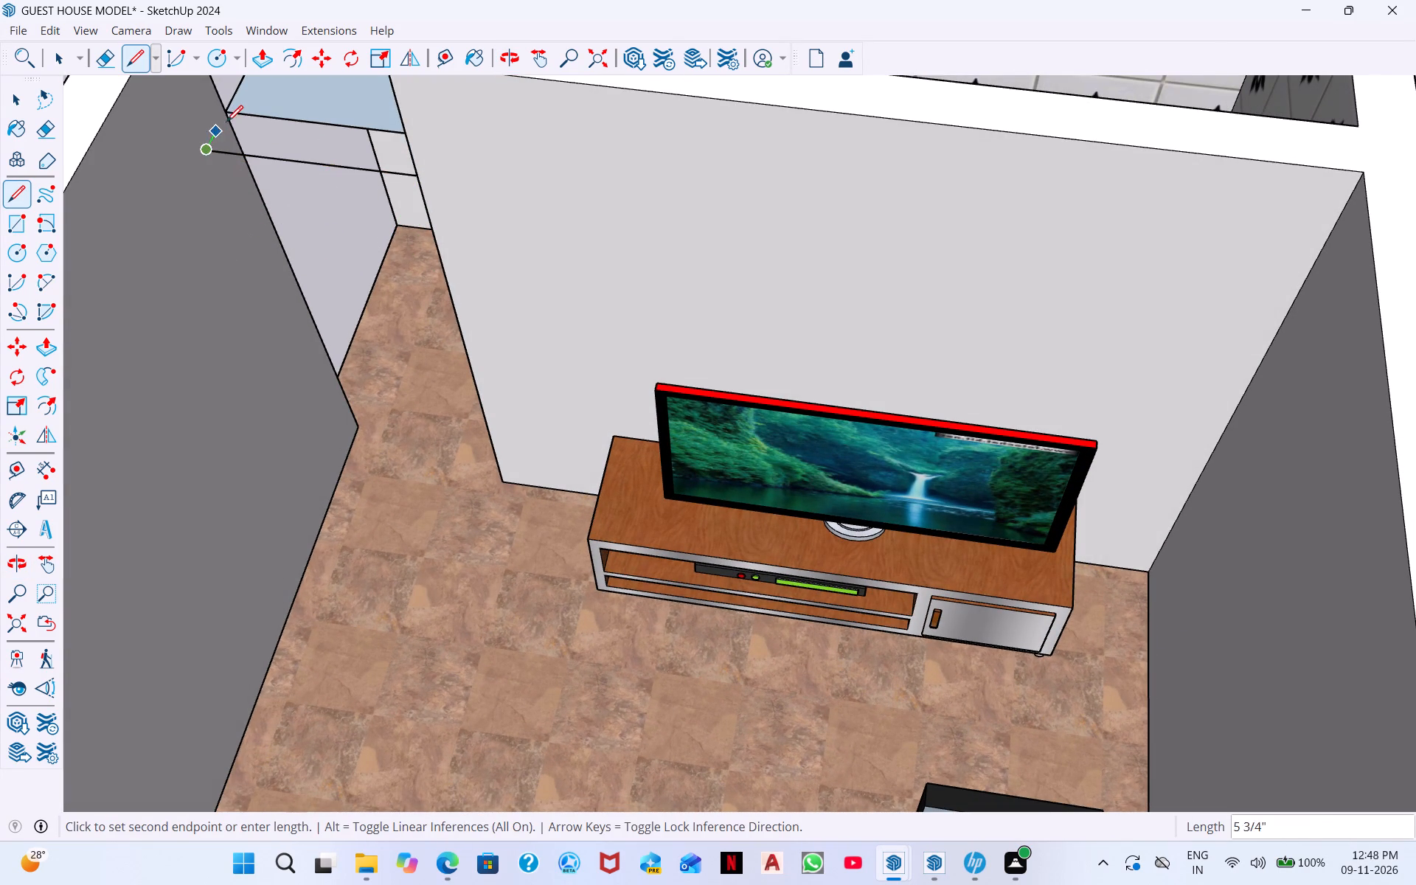
{"action": "left_click", "coordinate": [230, 111]}
Erase the two 5' guide lines across the passage, leaving only the flat strip over the living room doorway.
{"action": "middle_click_drag", "start_coordinate": [285, 190], "coordinate": [530, 404]}
{"action": "scroll", "coordinate": [530, 404], "scroll_direction": "down", "scroll_amount": 1}
{"action": "scroll", "coordinate": [247, 530], "scroll_direction": "down", "scroll_amount": 1}
{"action": "middle_click_drag", "start_coordinate": [271, 545], "coordinate": [486, 270]}
{"action": "middle_click_drag", "start_coordinate": [497, 514], "coordinate": [773, 328]}
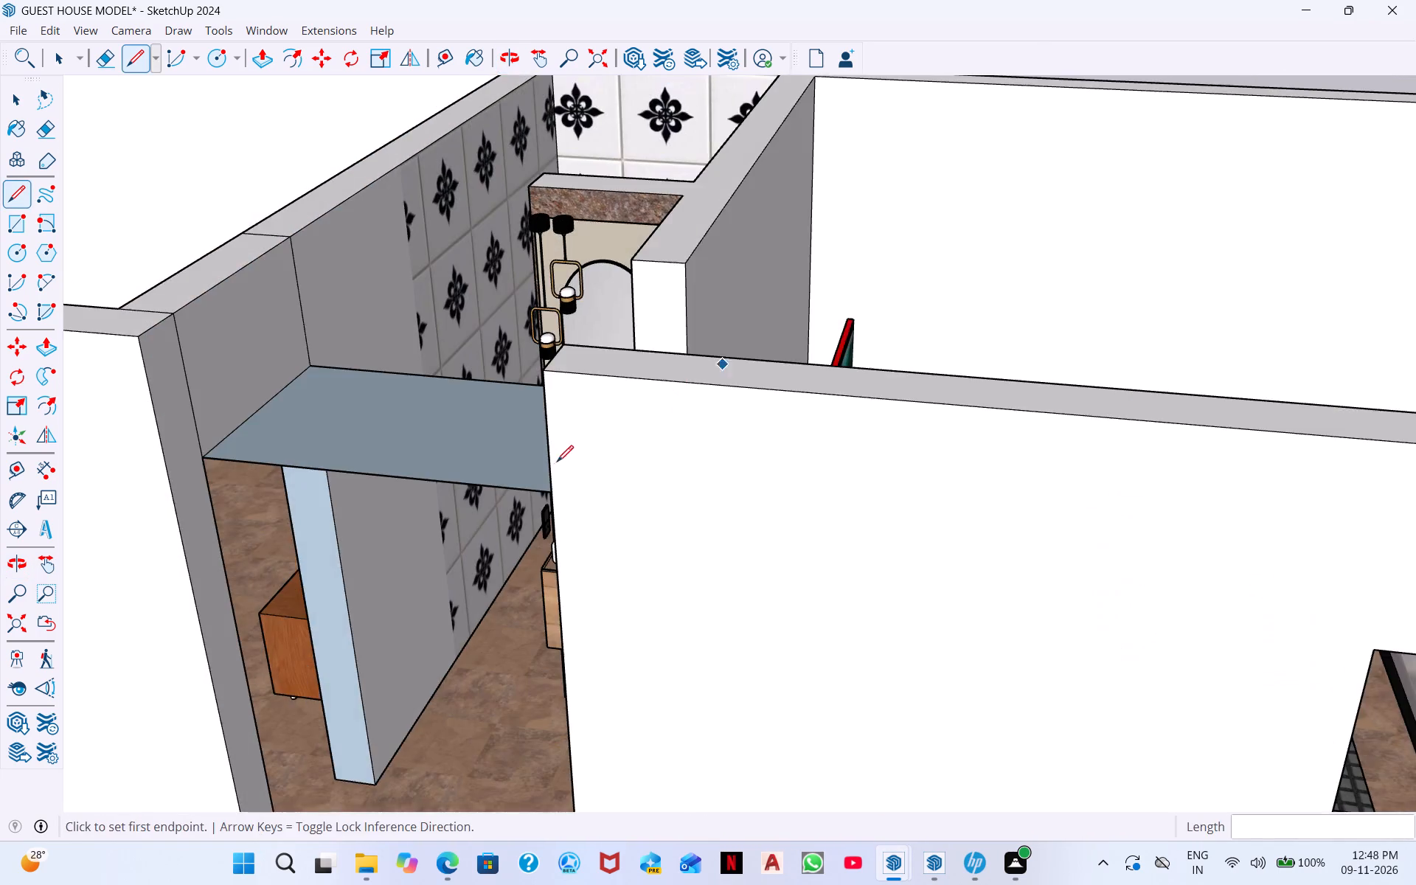
{"action": "middle_click_drag", "start_coordinate": [560, 460], "coordinate": [833, 347]}
{"action": "middle_click_drag", "start_coordinate": [740, 428], "coordinate": [855, 511]}
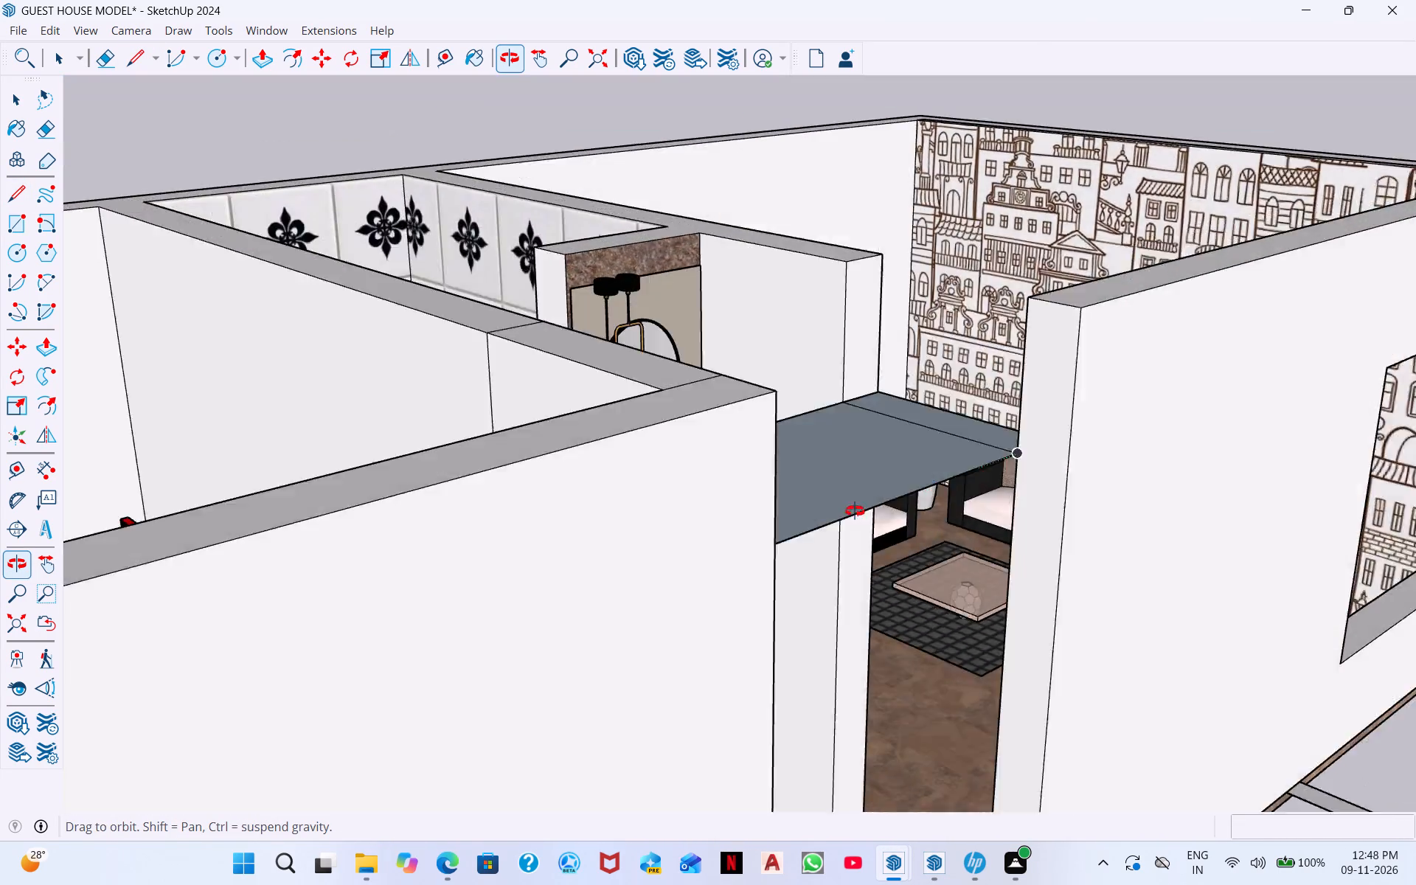
{"action": "middle_click_drag", "start_coordinate": [855, 511], "coordinate": [708, 704]}
{"action": "middle_click_drag", "start_coordinate": [714, 619], "coordinate": [704, 652]}
{"action": "scroll", "coordinate": [707, 648], "scroll_direction": "down", "scroll_amount": 1}
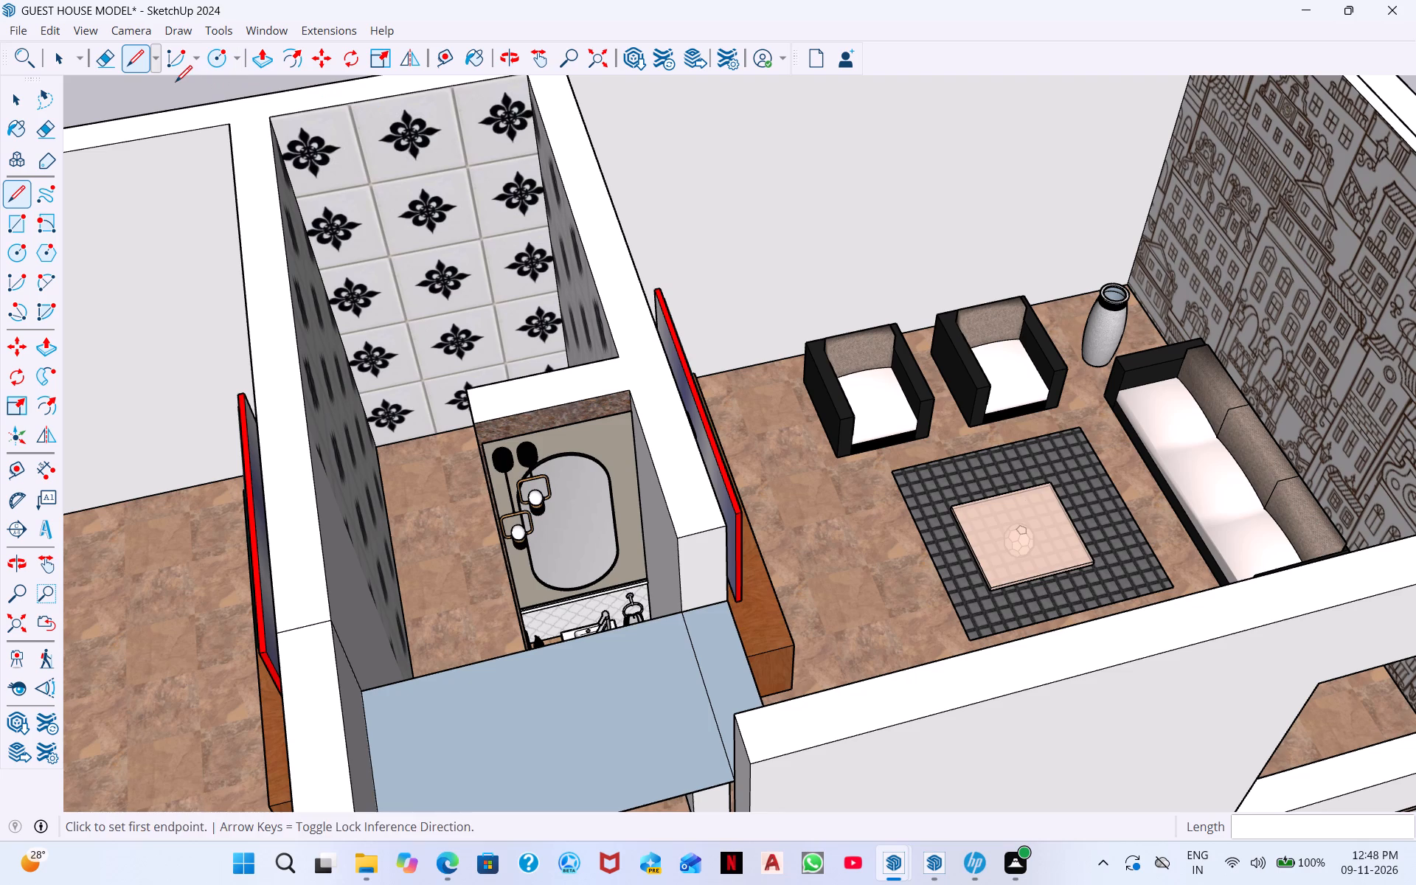
{"action": "left_click", "coordinate": [107, 60]}
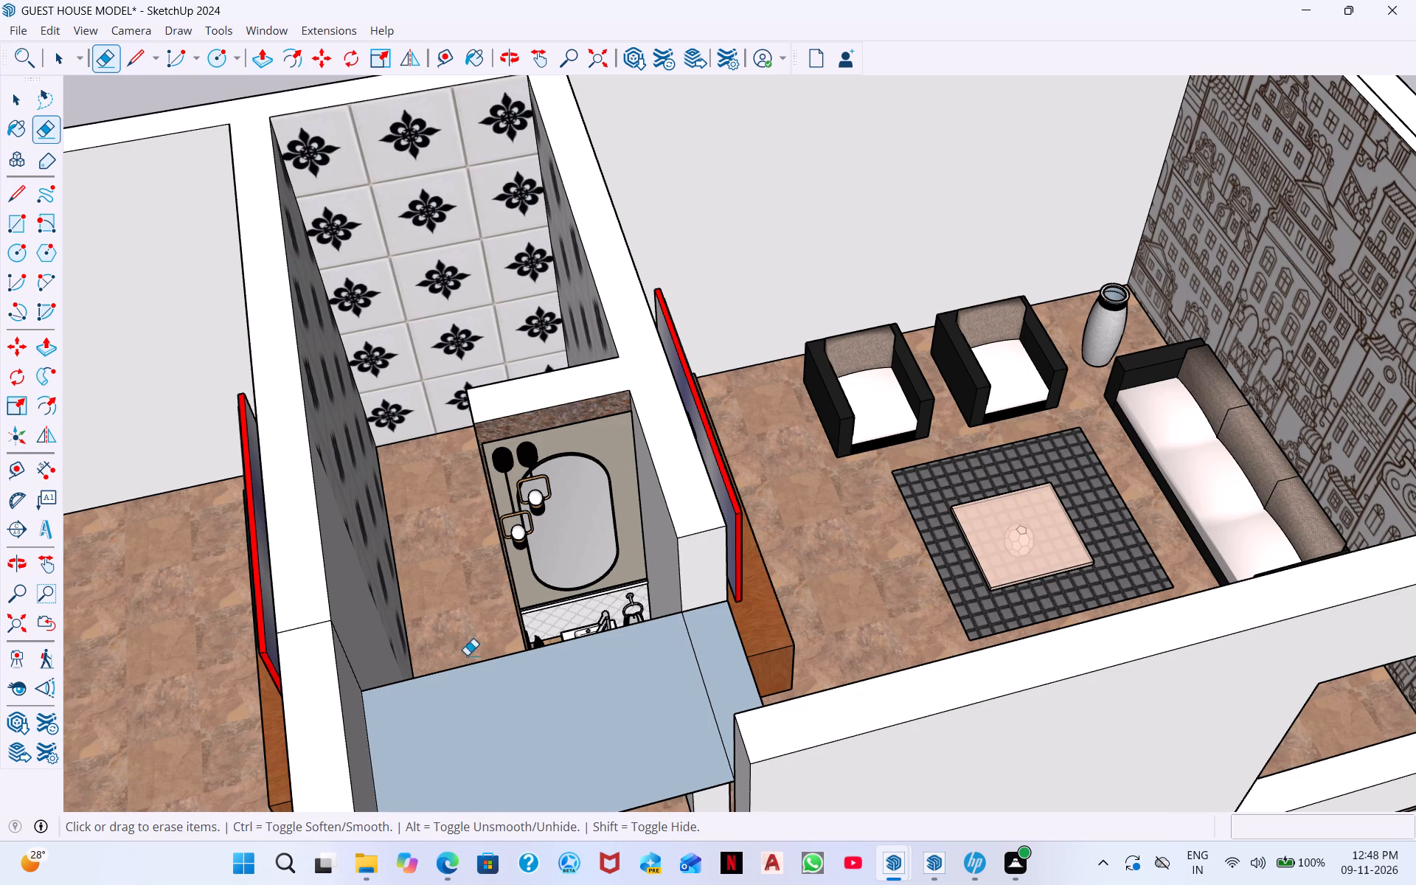
{"action": "left_click", "coordinate": [510, 719]}
{"action": "left_click", "coordinate": [513, 723]}
{"action": "left_click_drag", "start_coordinate": [504, 675], "coordinate": [508, 682]}
{"action": "left_click_drag", "start_coordinate": [520, 654], "coordinate": [521, 661]}
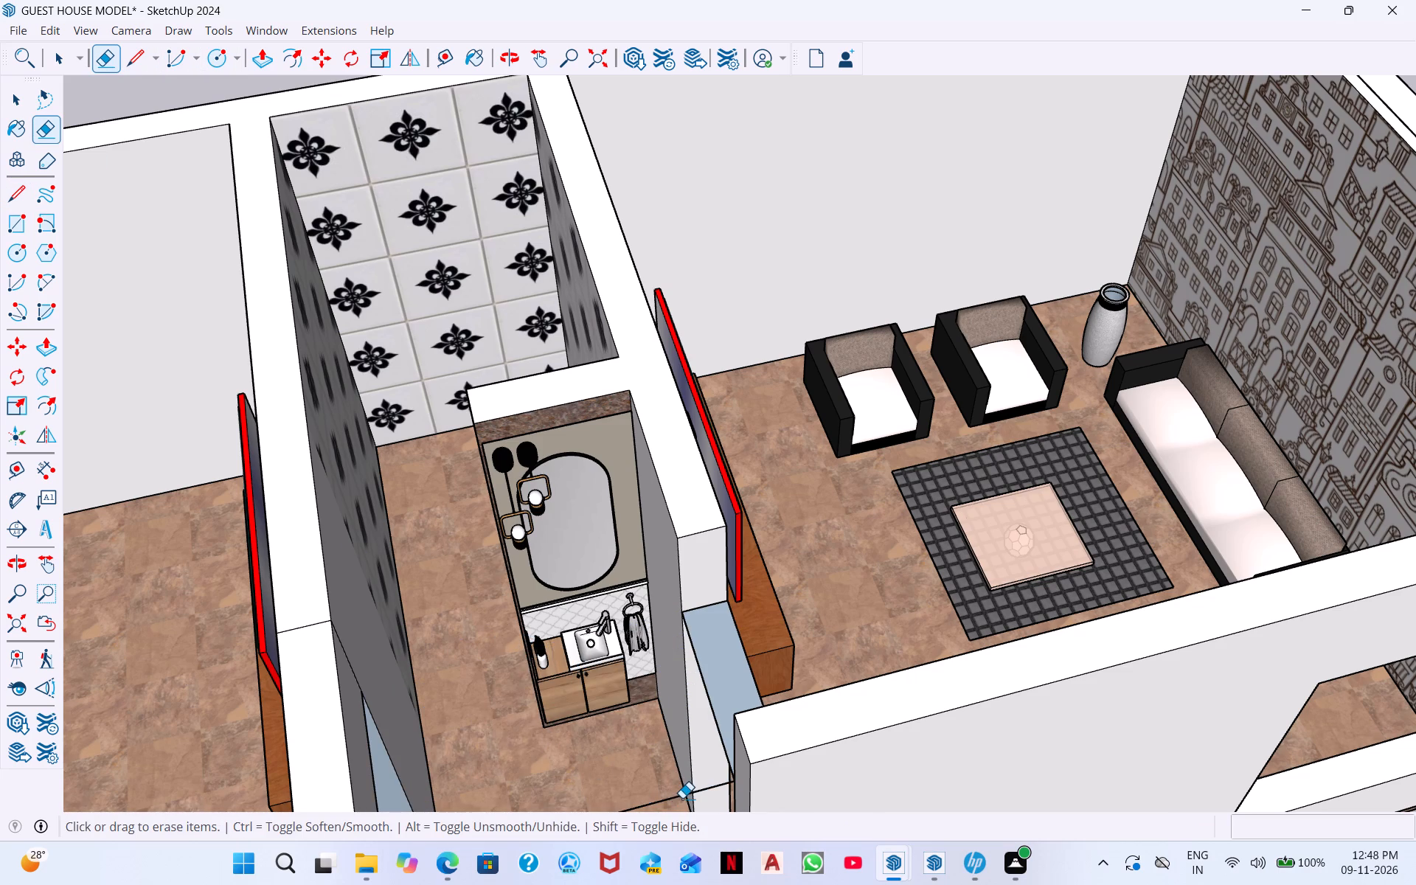
{"action": "left_click", "coordinate": [683, 798]}
Erase the seam between the bedroom lintel and the partition wall on the wall top and on the bedroom-side face.
{"action": "middle_click_drag", "start_coordinate": [707, 687], "coordinate": [1078, 632]}
{"action": "scroll", "coordinate": [1079, 643], "scroll_direction": "down", "scroll_amount": 1}
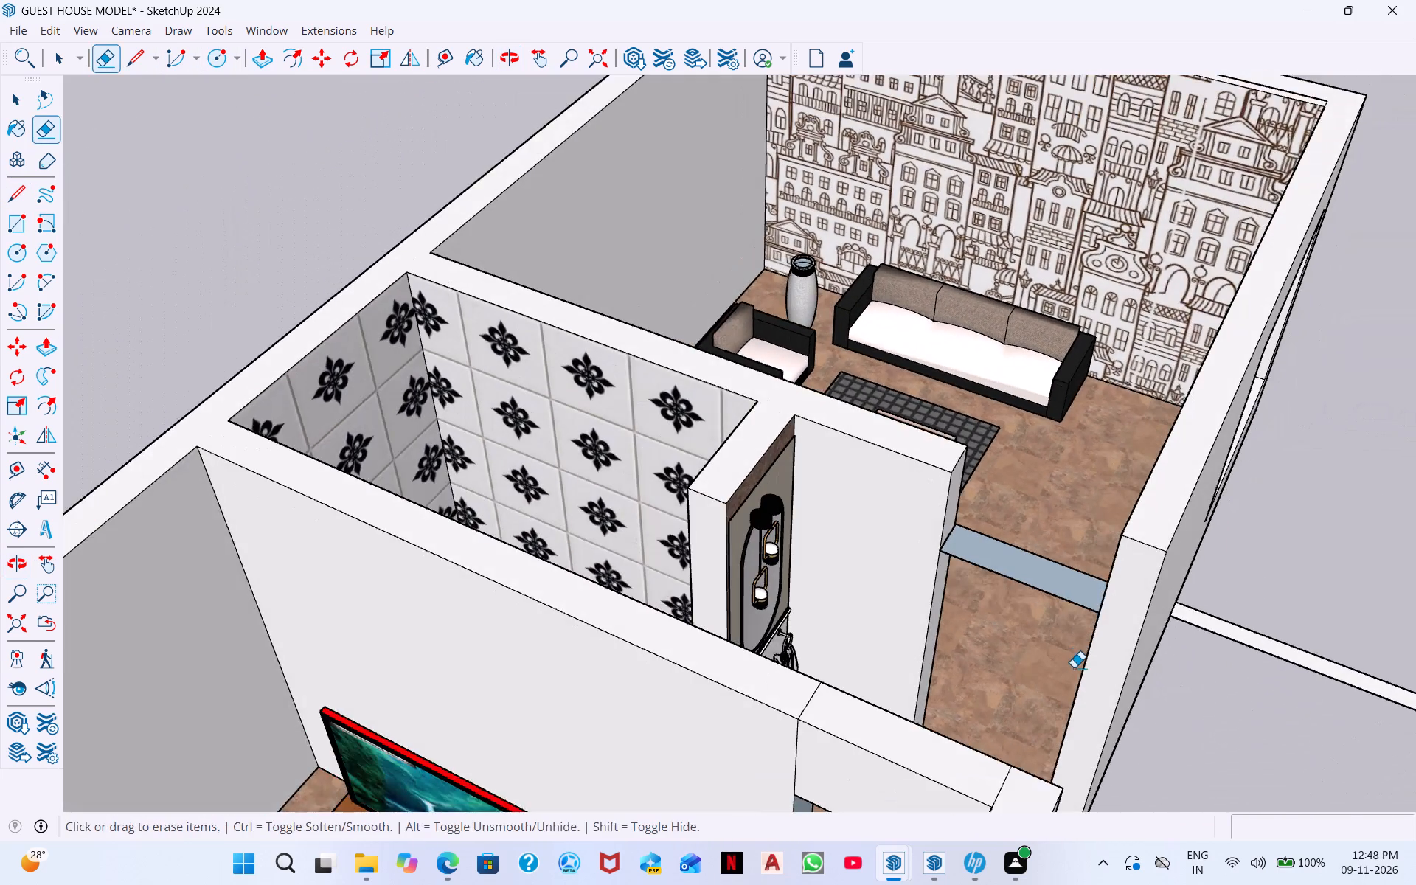
{"action": "scroll", "coordinate": [1077, 656], "scroll_direction": "up", "scroll_amount": 14}
{"action": "scroll", "coordinate": [1081, 617], "scroll_direction": "down", "scroll_amount": 6}
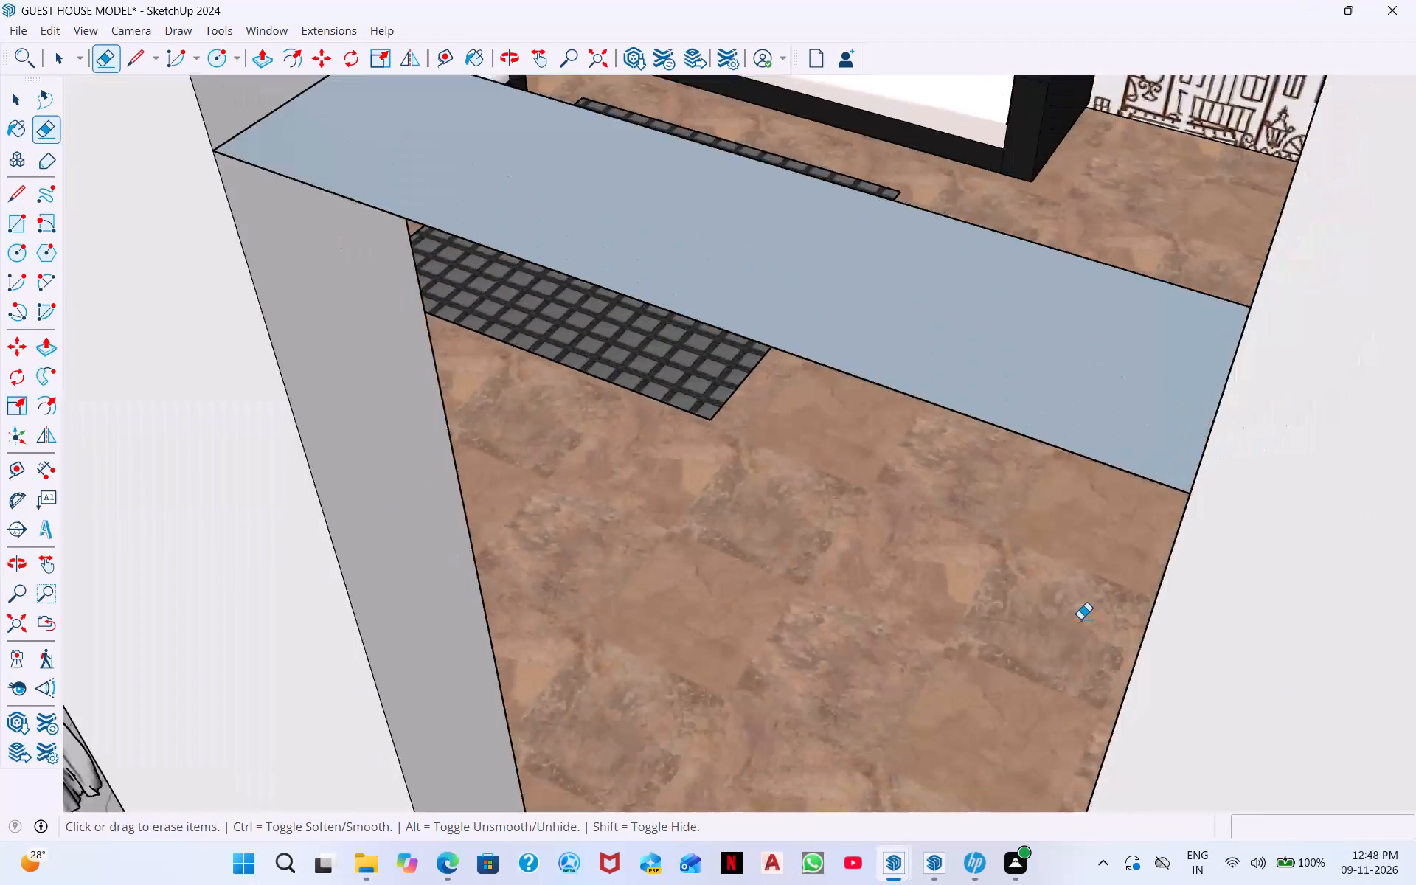
{"action": "scroll", "coordinate": [1080, 619], "scroll_direction": "down", "scroll_amount": 4}
{"action": "middle_click_drag", "start_coordinate": [1084, 611], "coordinate": [1128, 607]}
{"action": "scroll", "coordinate": [629, 642], "scroll_direction": "down", "scroll_amount": 5}
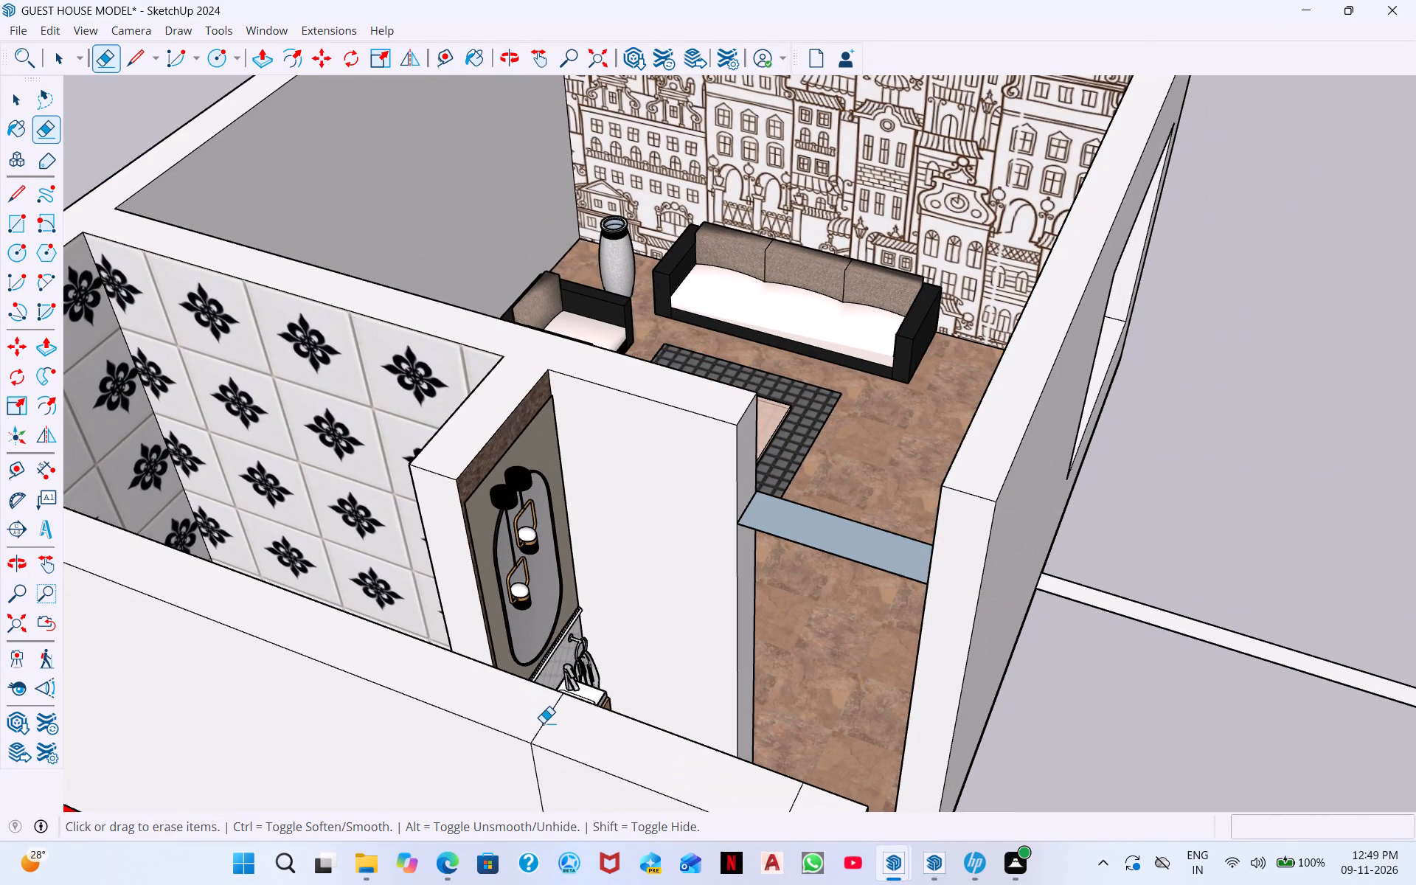
{"action": "left_click", "coordinate": [548, 719]}
{"action": "middle_click_drag", "start_coordinate": [534, 748], "coordinate": [544, 576]}
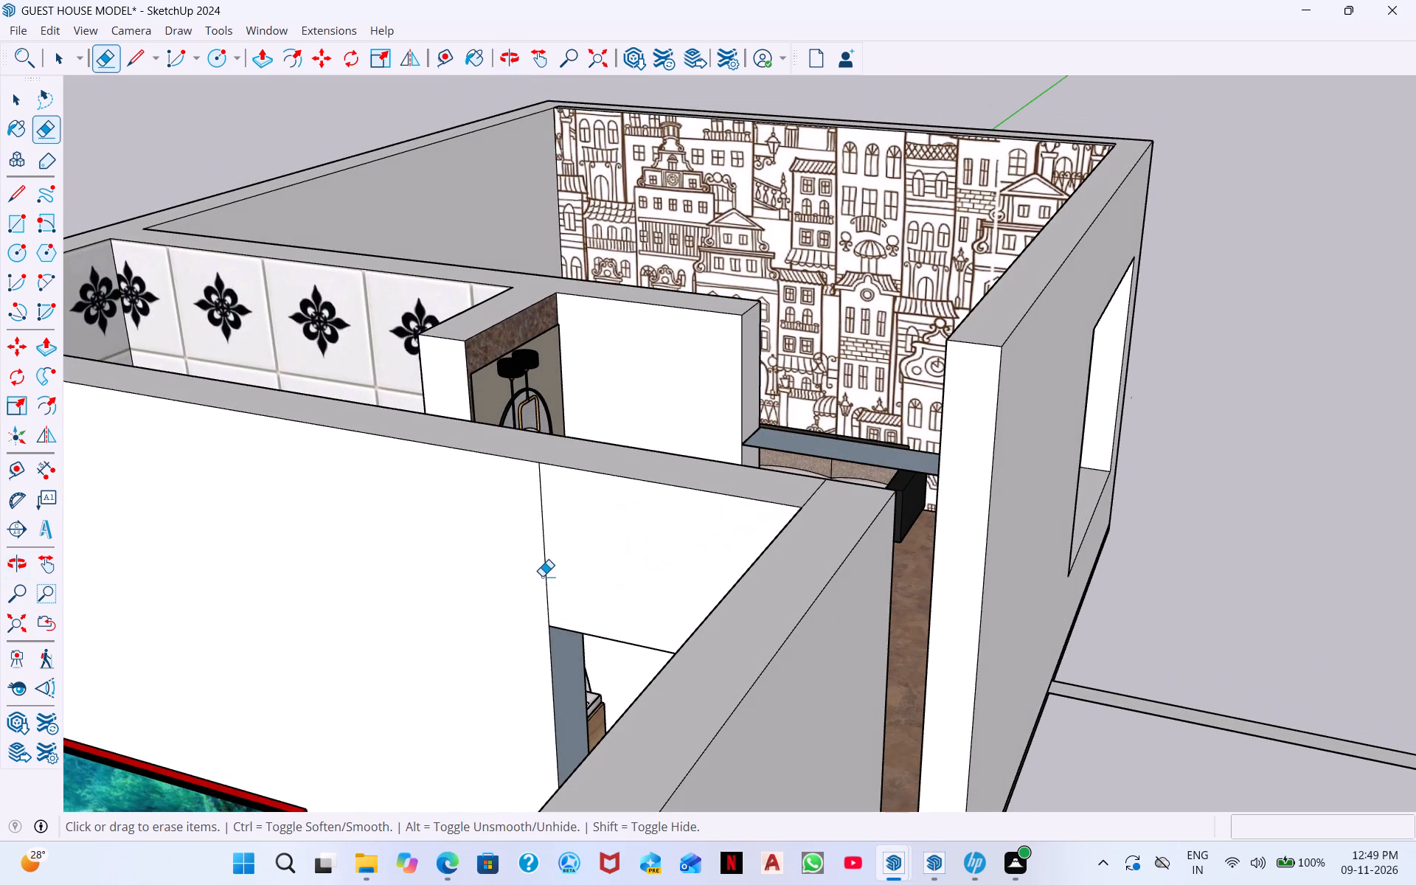
{"action": "left_click", "coordinate": [542, 576]}
{"action": "left_click", "coordinate": [546, 574]}
Erase the bedroom lintel's remaining seams: the top one at the outer wall and the two vertical ones on the passage side.
{"action": "middle_click_drag", "start_coordinate": [813, 572], "coordinate": [595, 712]}
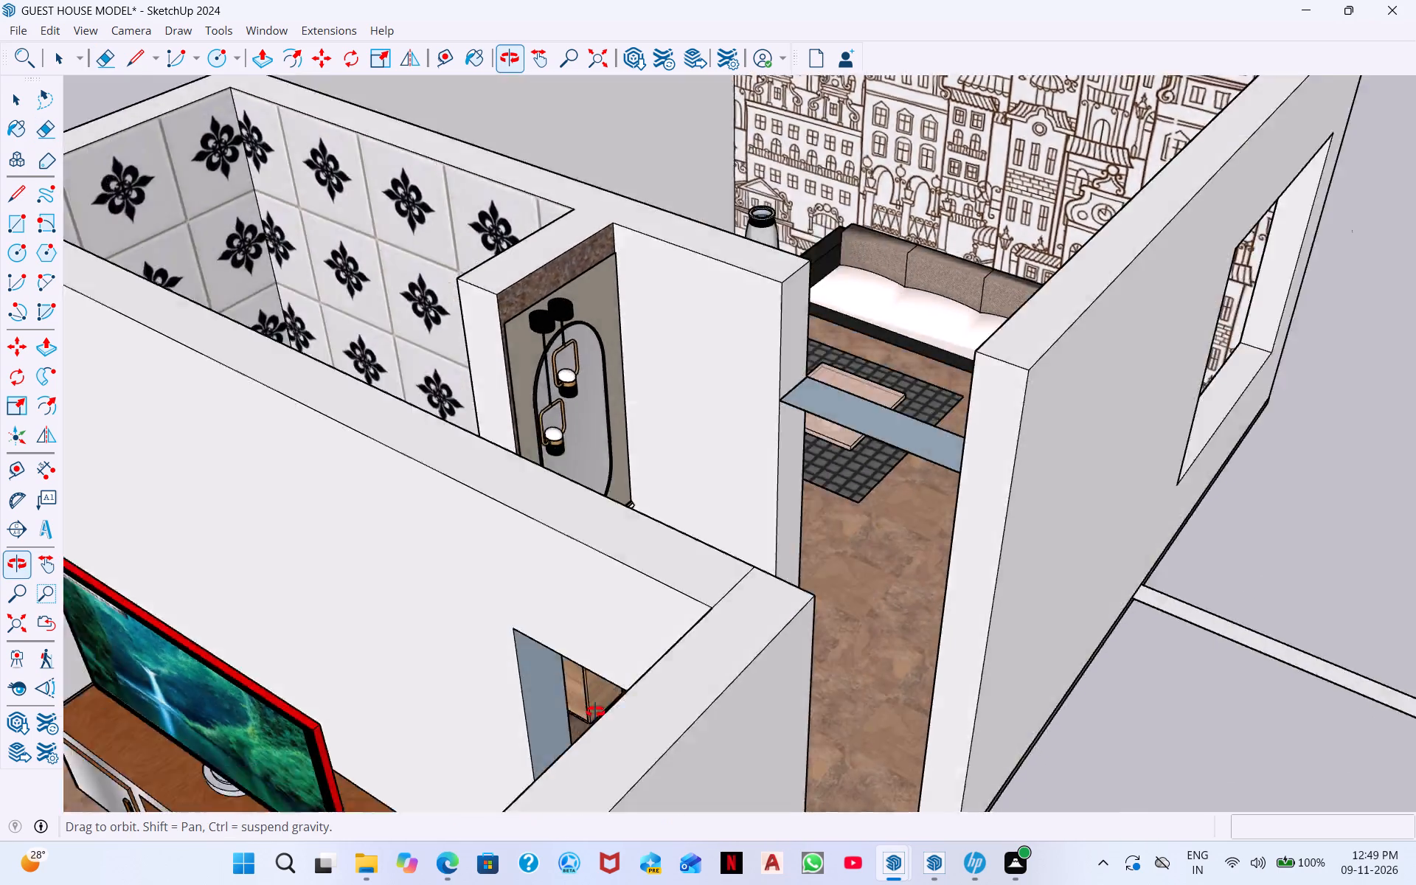
{"action": "middle_click_drag", "start_coordinate": [595, 712], "coordinate": [481, 684]}
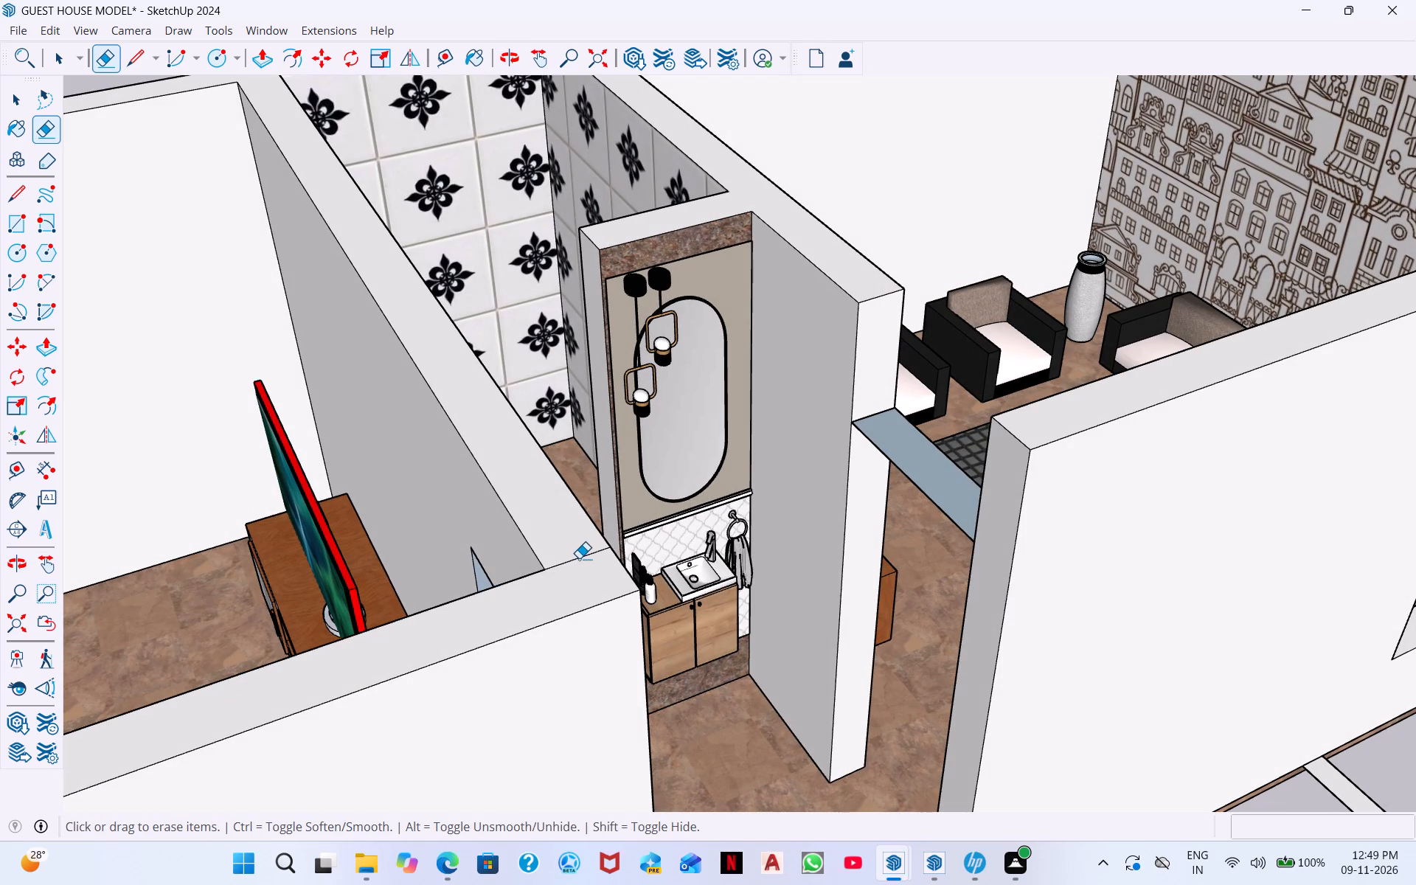
{"action": "left_click", "coordinate": [579, 558]}
{"action": "scroll", "coordinate": [673, 531], "scroll_direction": "down", "scroll_amount": 3}
{"action": "middle_click_drag", "start_coordinate": [652, 594], "coordinate": [341, 565]}
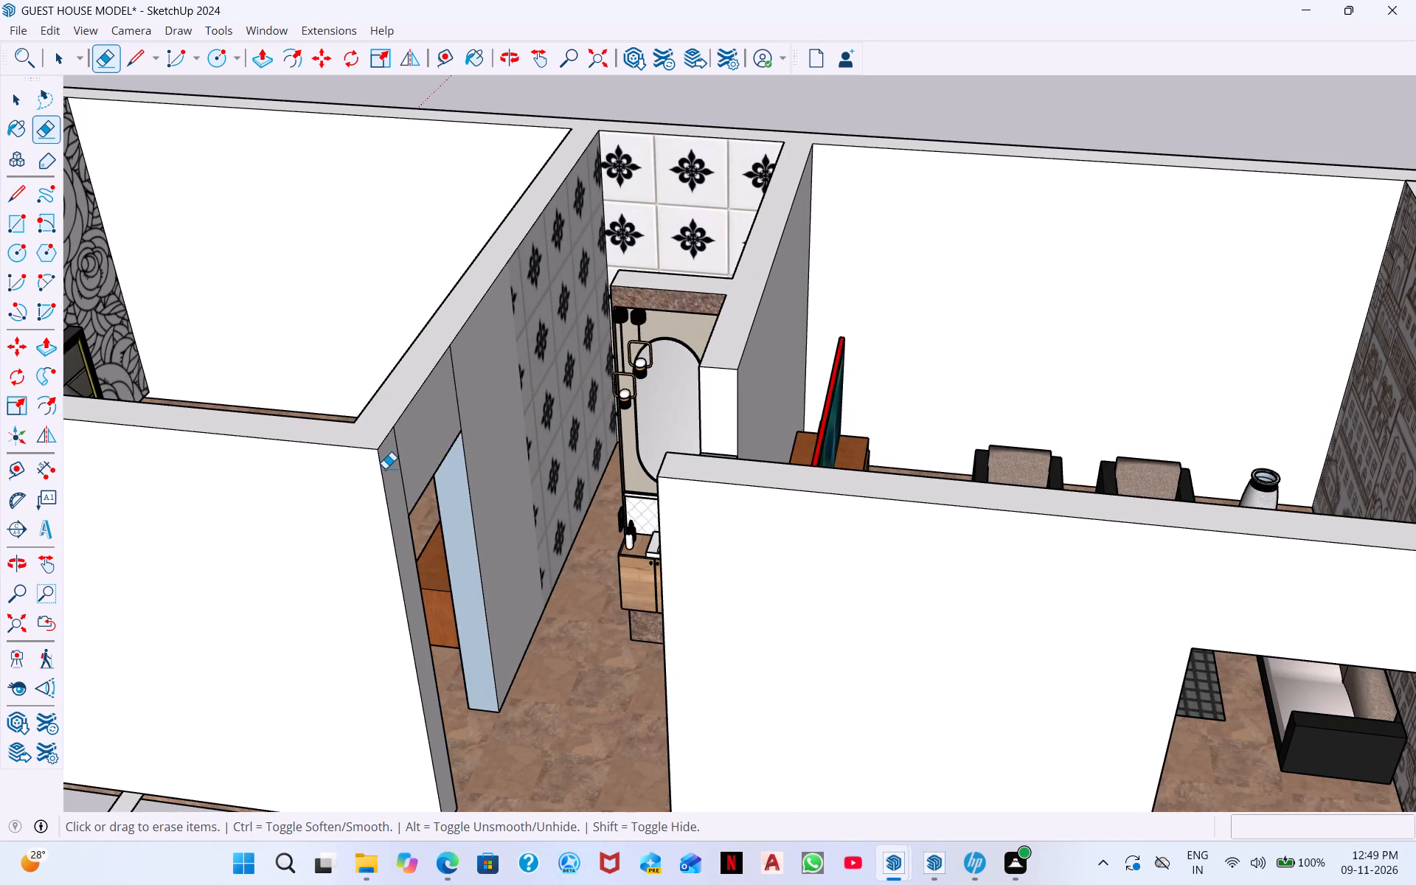
{"action": "middle_click_drag", "start_coordinate": [414, 459], "coordinate": [293, 502]}
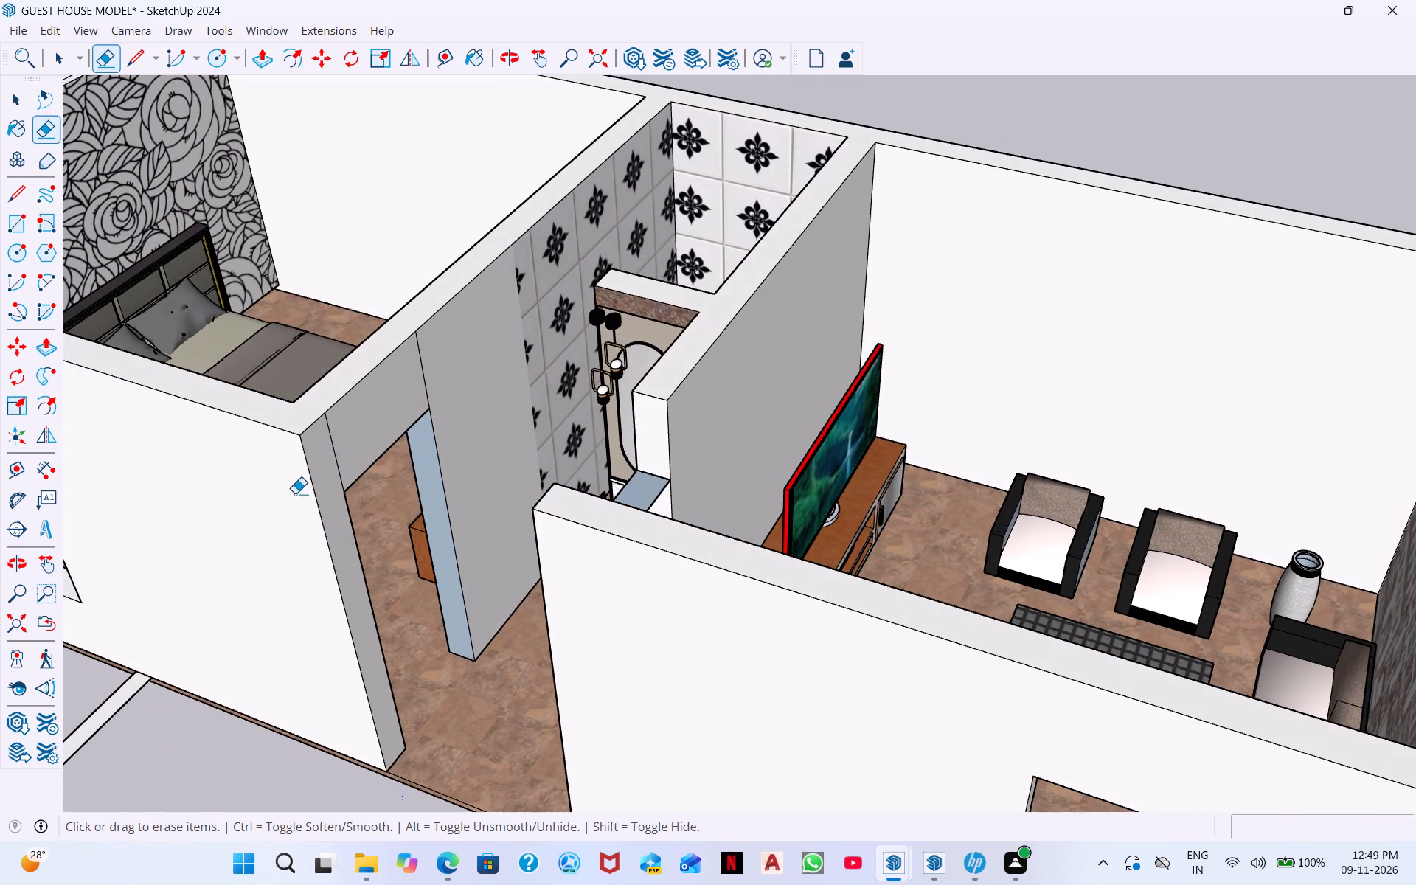
{"action": "left_click", "coordinate": [335, 447]}
{"action": "left_click", "coordinate": [423, 378]}
{"action": "middle_click_drag", "start_coordinate": [427, 396], "coordinate": [459, 514]}
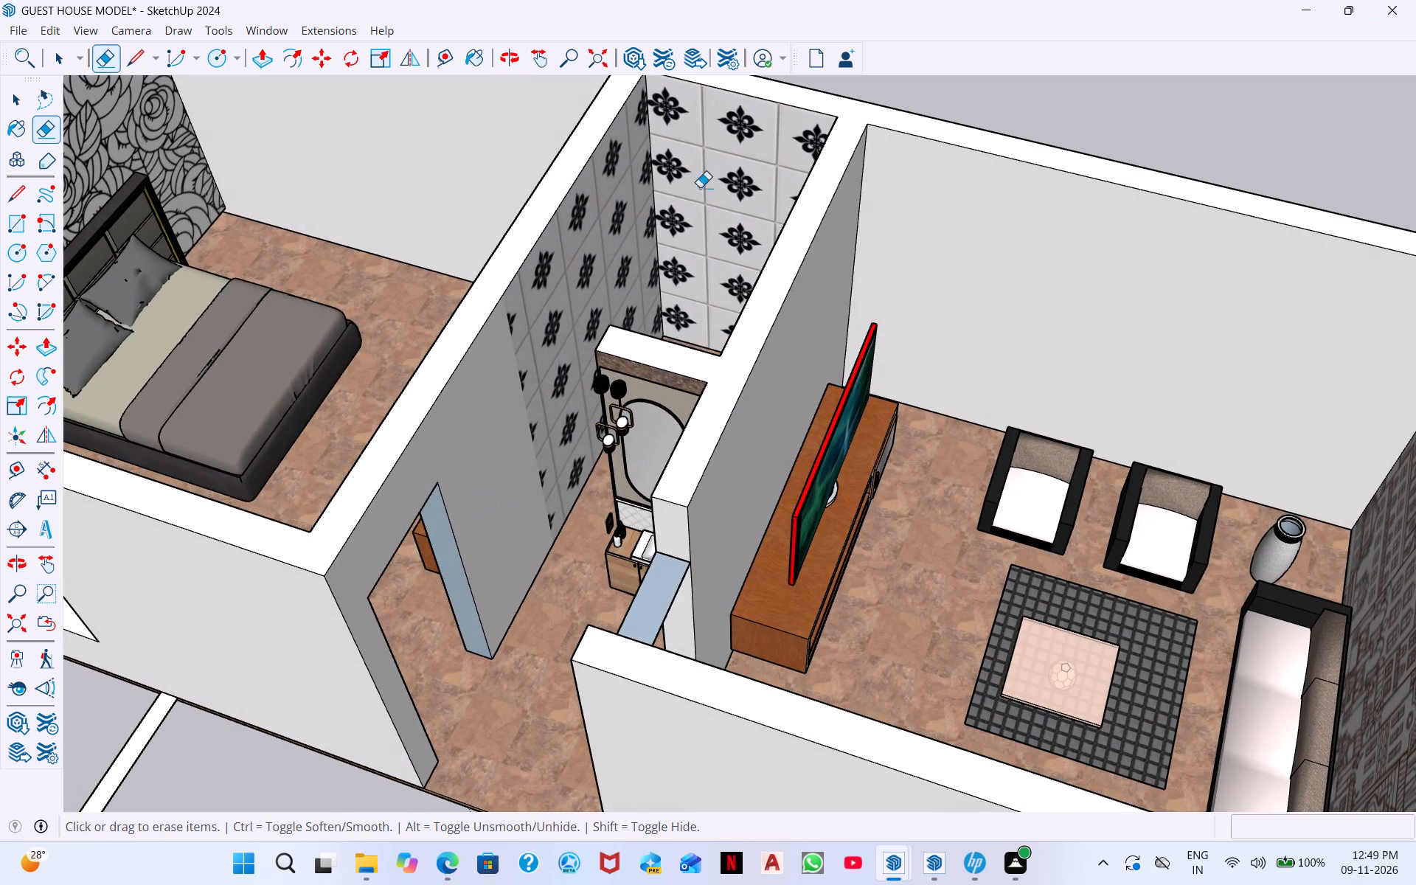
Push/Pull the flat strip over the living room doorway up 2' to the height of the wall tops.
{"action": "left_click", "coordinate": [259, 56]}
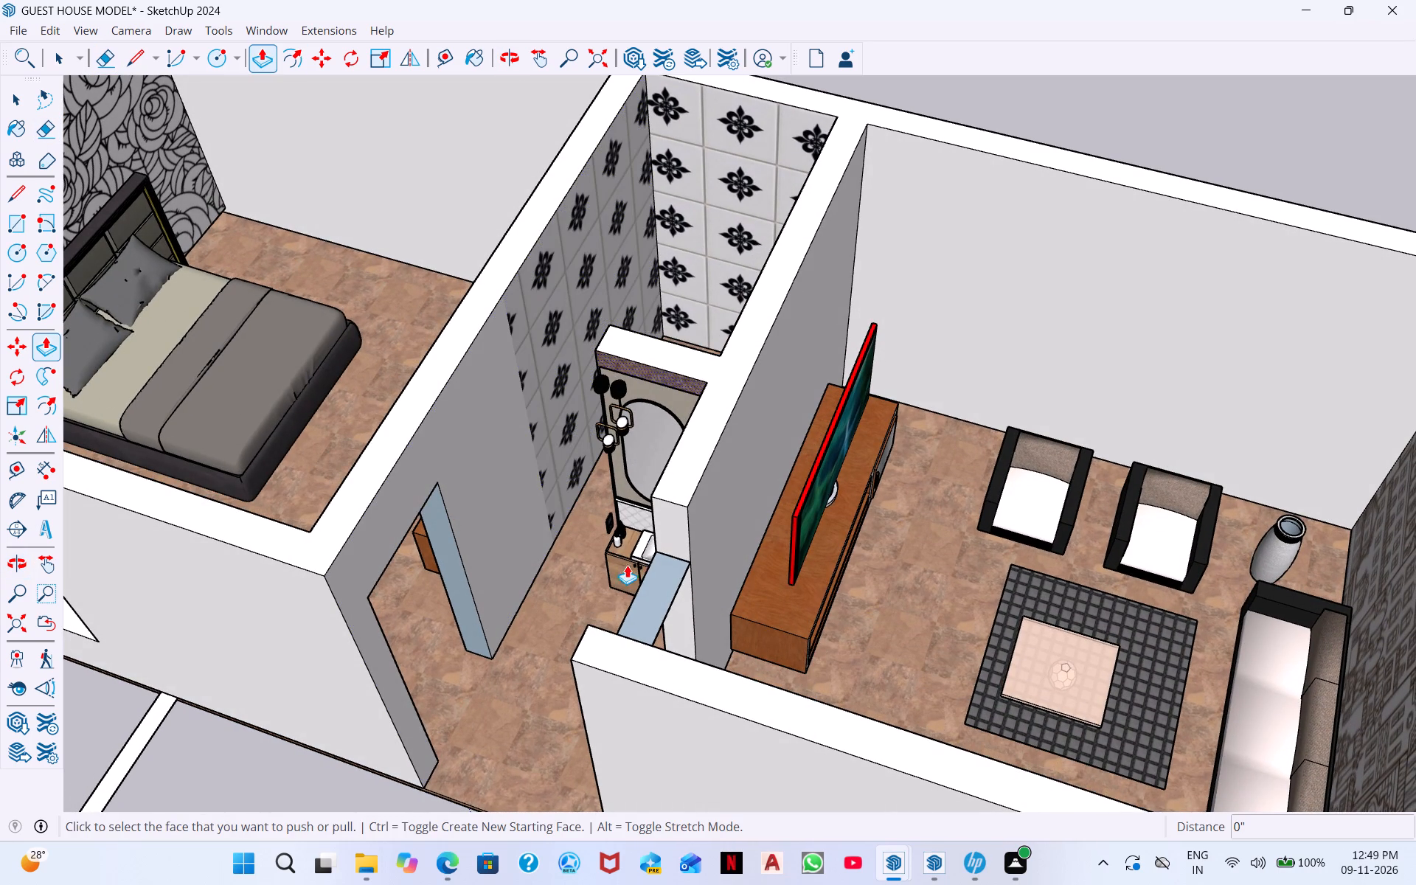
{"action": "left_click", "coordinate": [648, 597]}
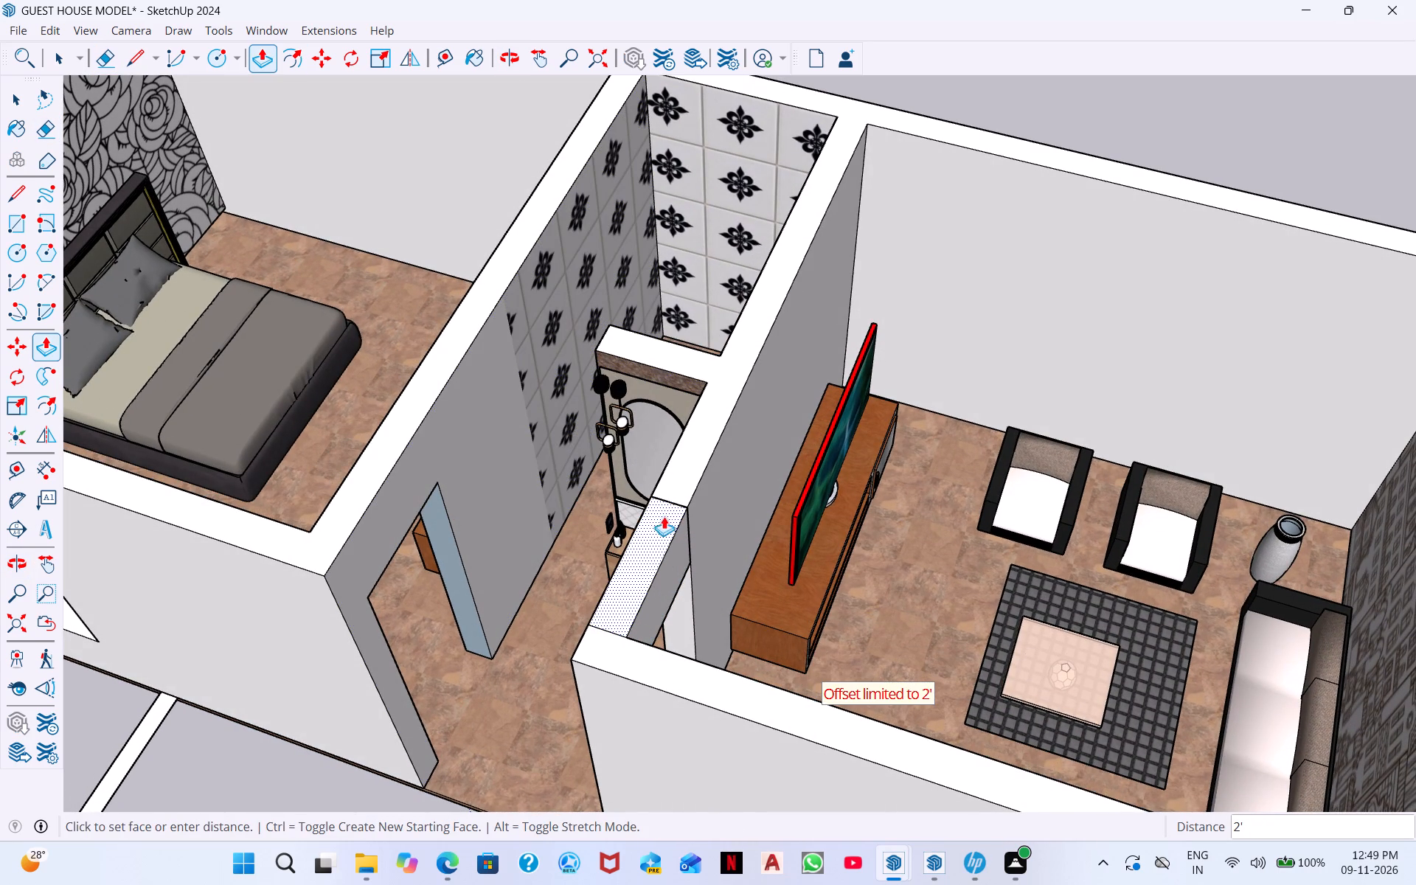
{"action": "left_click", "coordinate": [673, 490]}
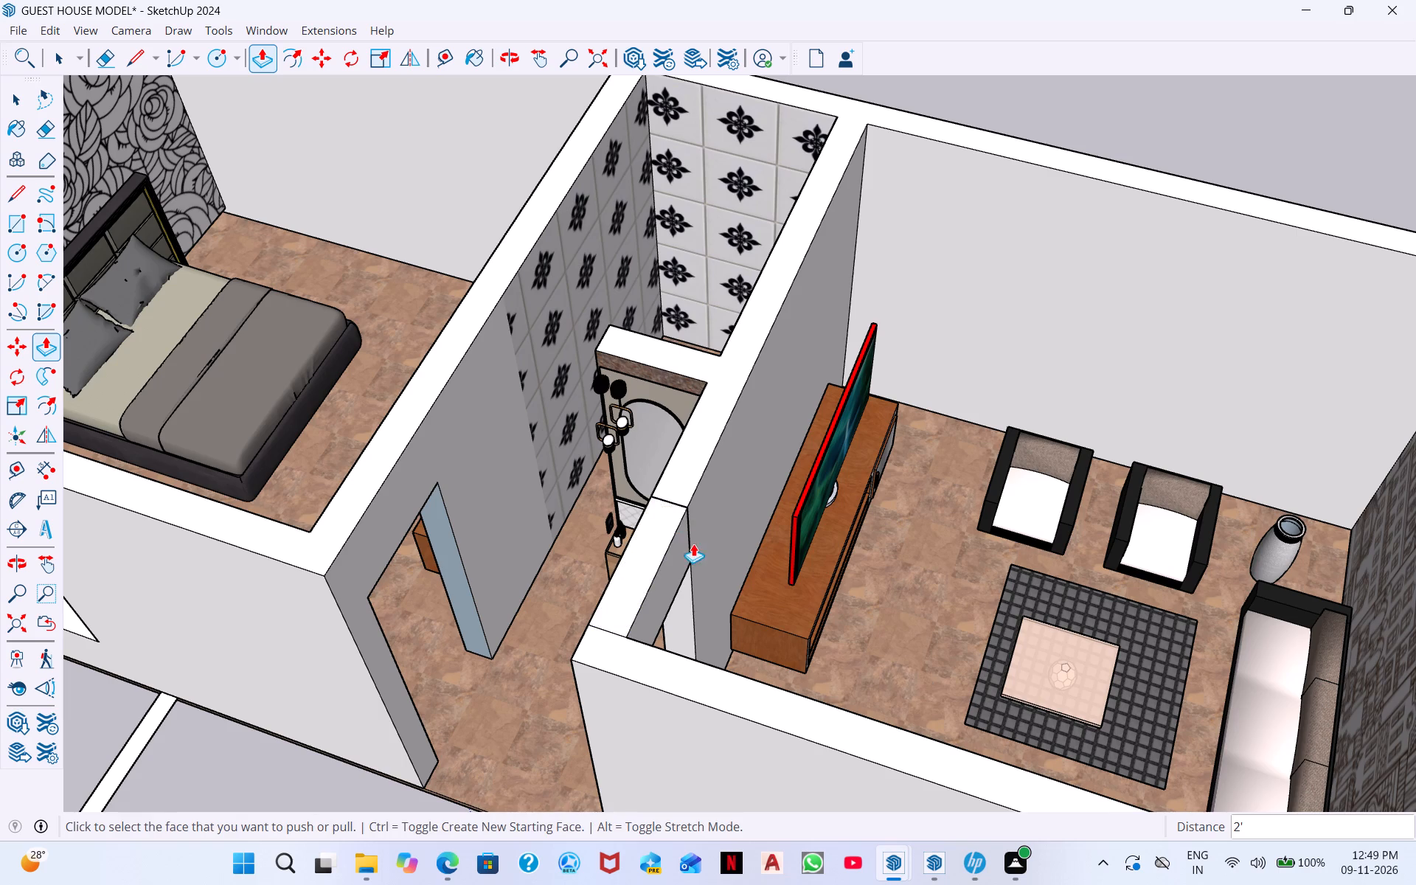
Examine the living-room side of the new lintel where it meets the partition wall and the outer wall.
{"action": "middle_click_drag", "start_coordinate": [690, 573], "coordinate": [470, 575]}
{"action": "middle_click_drag", "start_coordinate": [457, 549], "coordinate": [369, 300]}
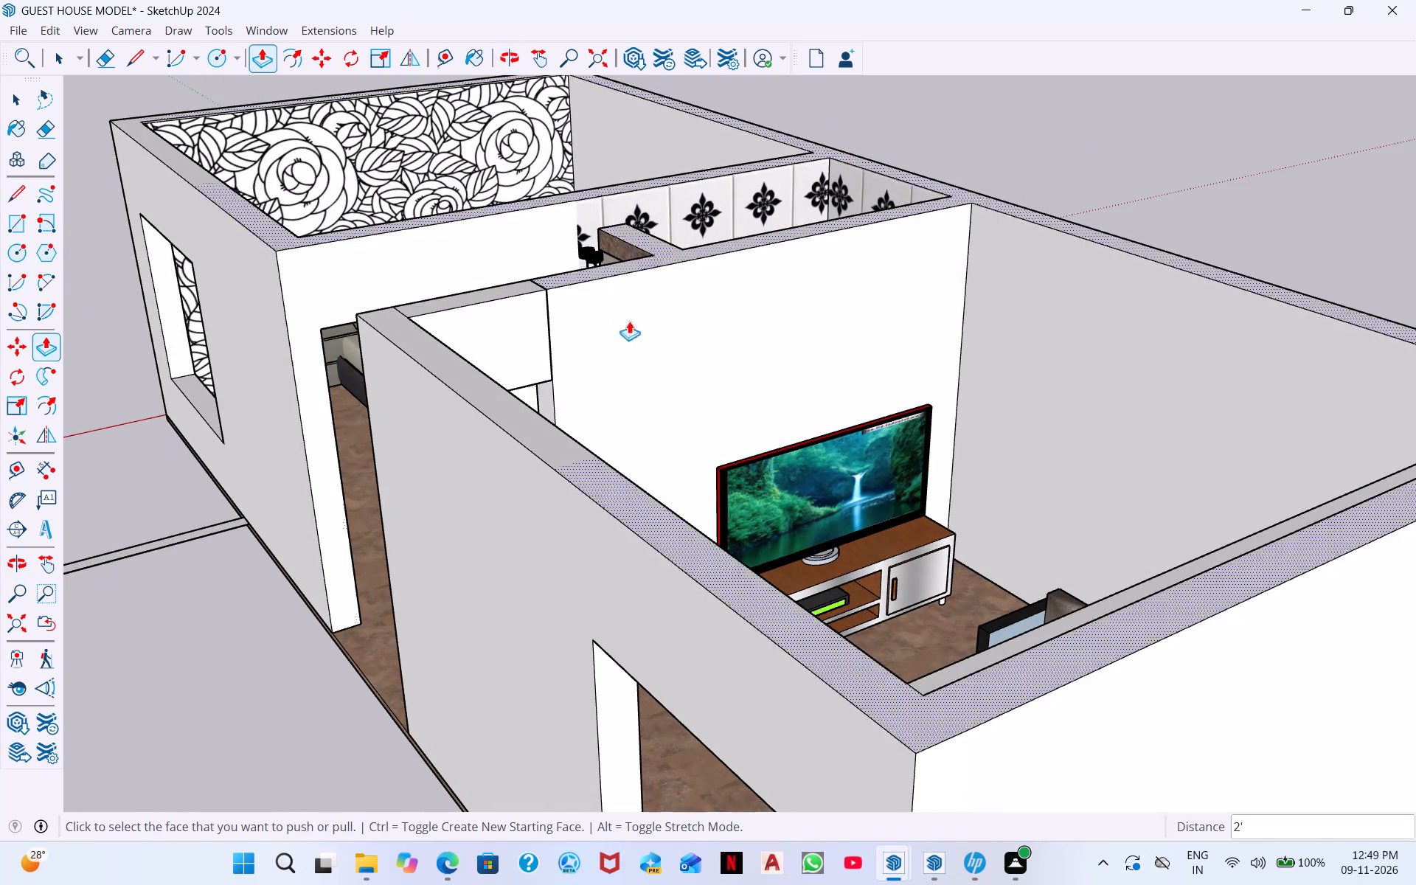
{"action": "middle_click_drag", "start_coordinate": [650, 408], "coordinate": [815, 451]}
{"action": "scroll", "coordinate": [663, 426], "scroll_direction": "up", "scroll_amount": 8}
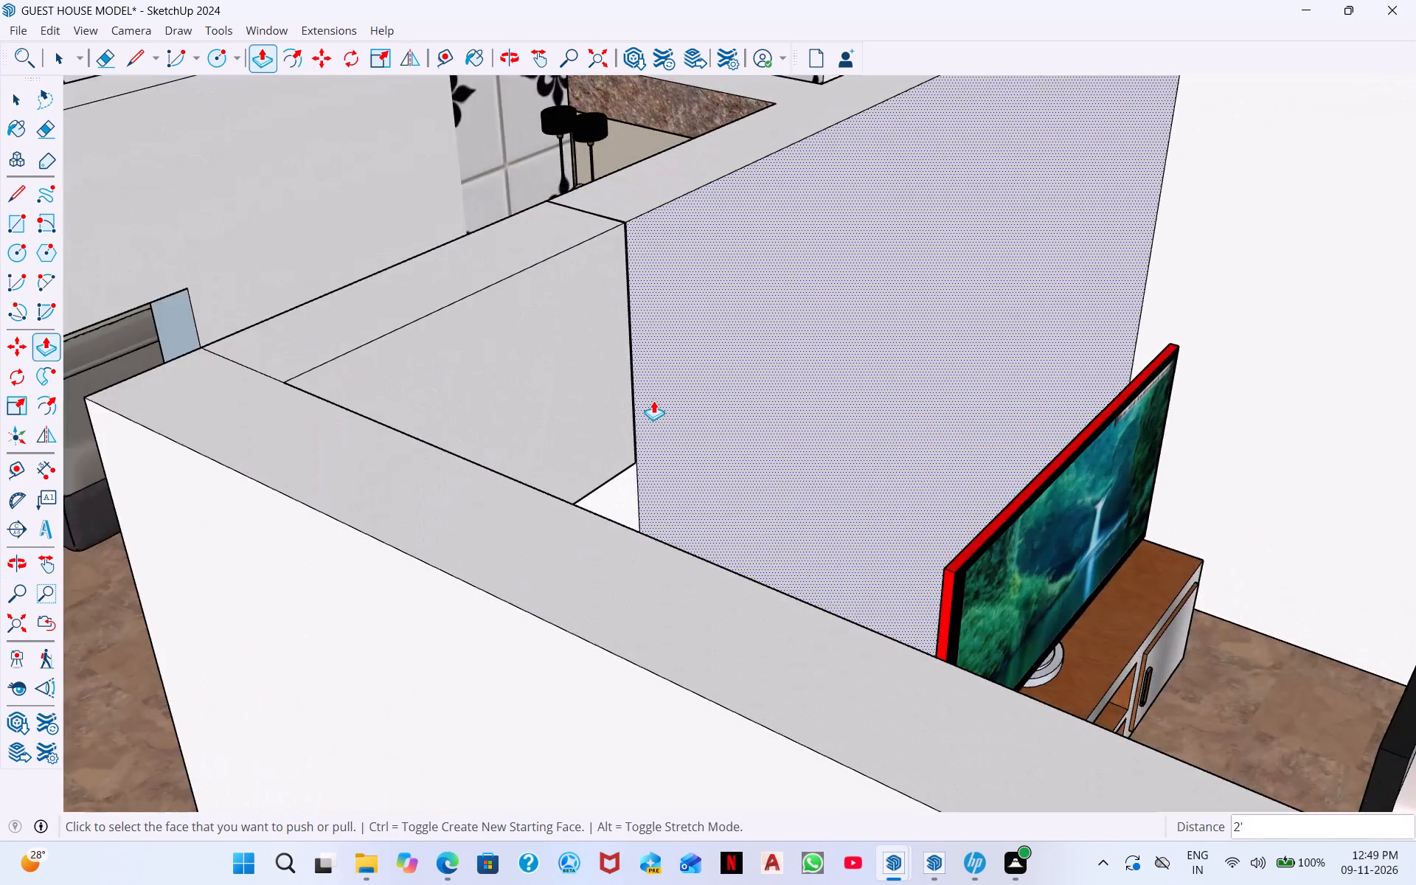
{"action": "scroll", "coordinate": [653, 400], "scroll_direction": "up", "scroll_amount": 9}
{"action": "middle_click_drag", "start_coordinate": [544, 507], "coordinate": [709, 514]}
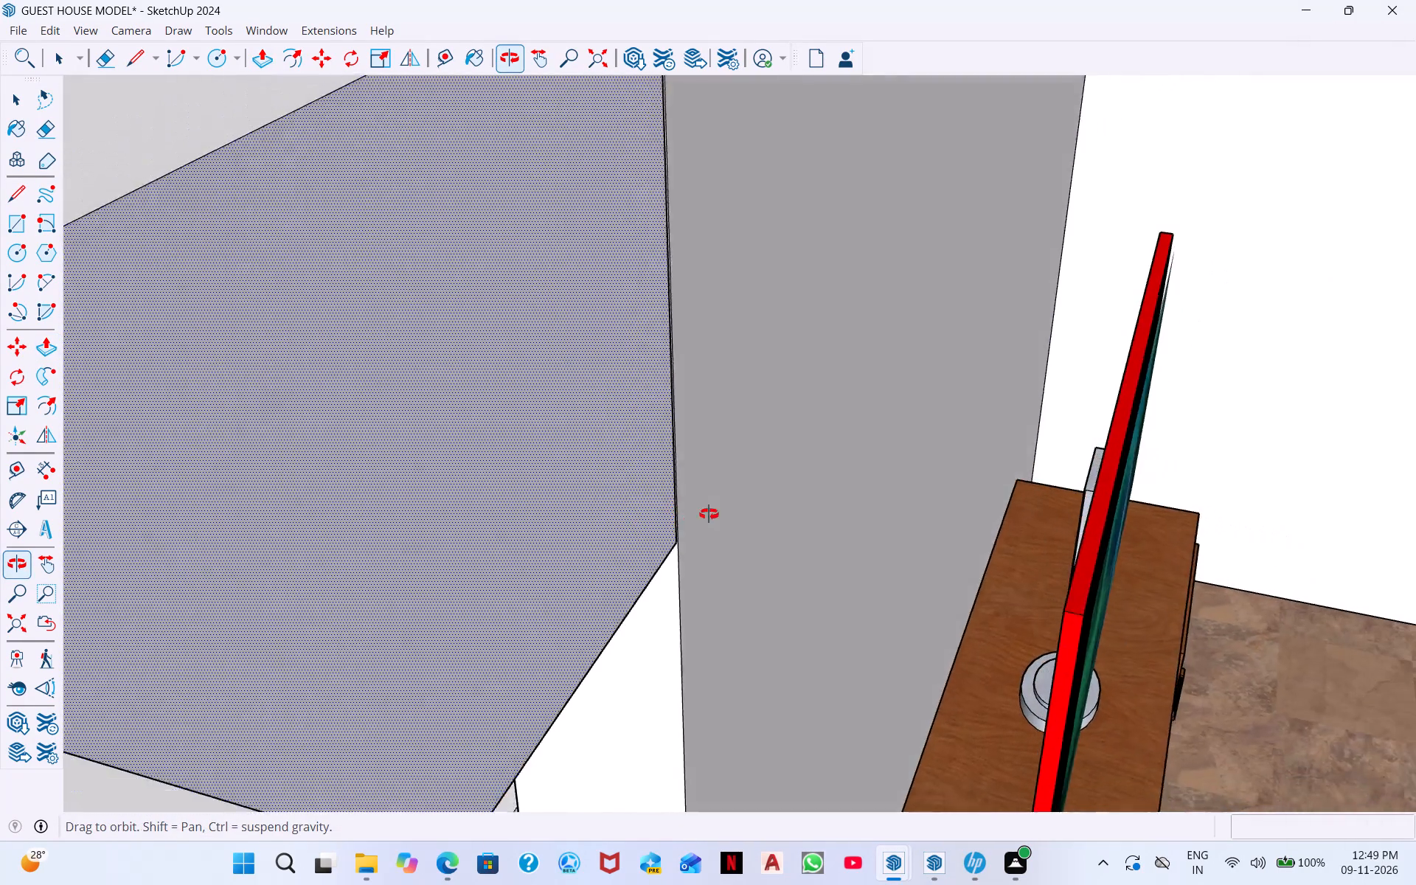
{"action": "middle_click_drag", "start_coordinate": [709, 514], "coordinate": [714, 513]}
{"action": "scroll", "coordinate": [628, 528], "scroll_direction": "up", "scroll_amount": 14}
{"action": "scroll", "coordinate": [705, 513], "scroll_direction": "up", "scroll_amount": 2}
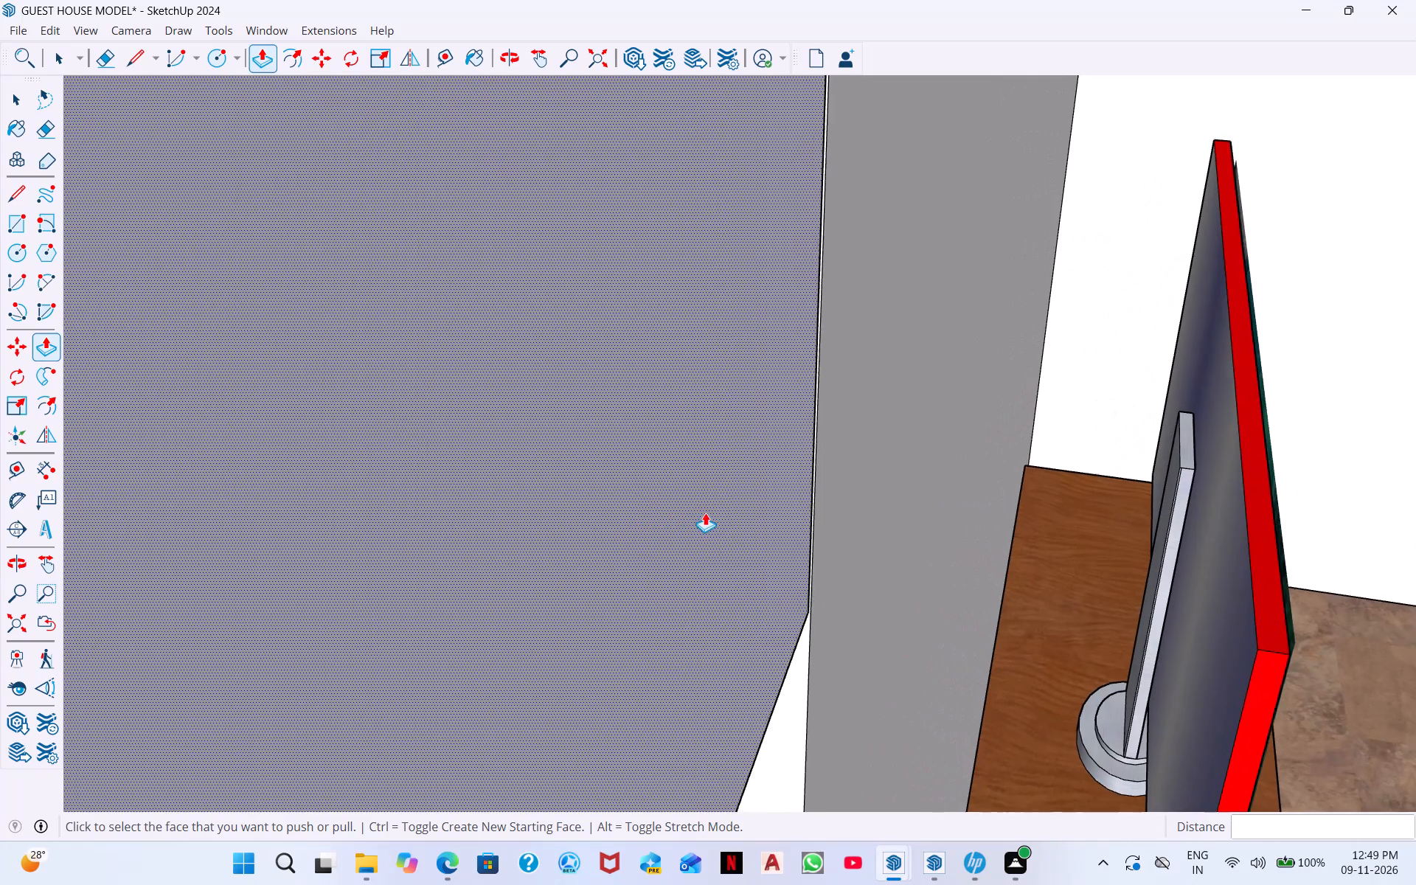
{"action": "scroll", "coordinate": [705, 513], "scroll_direction": "up", "scroll_amount": 3}
{"action": "middle_click_drag", "start_coordinate": [729, 534], "coordinate": [272, 541]}
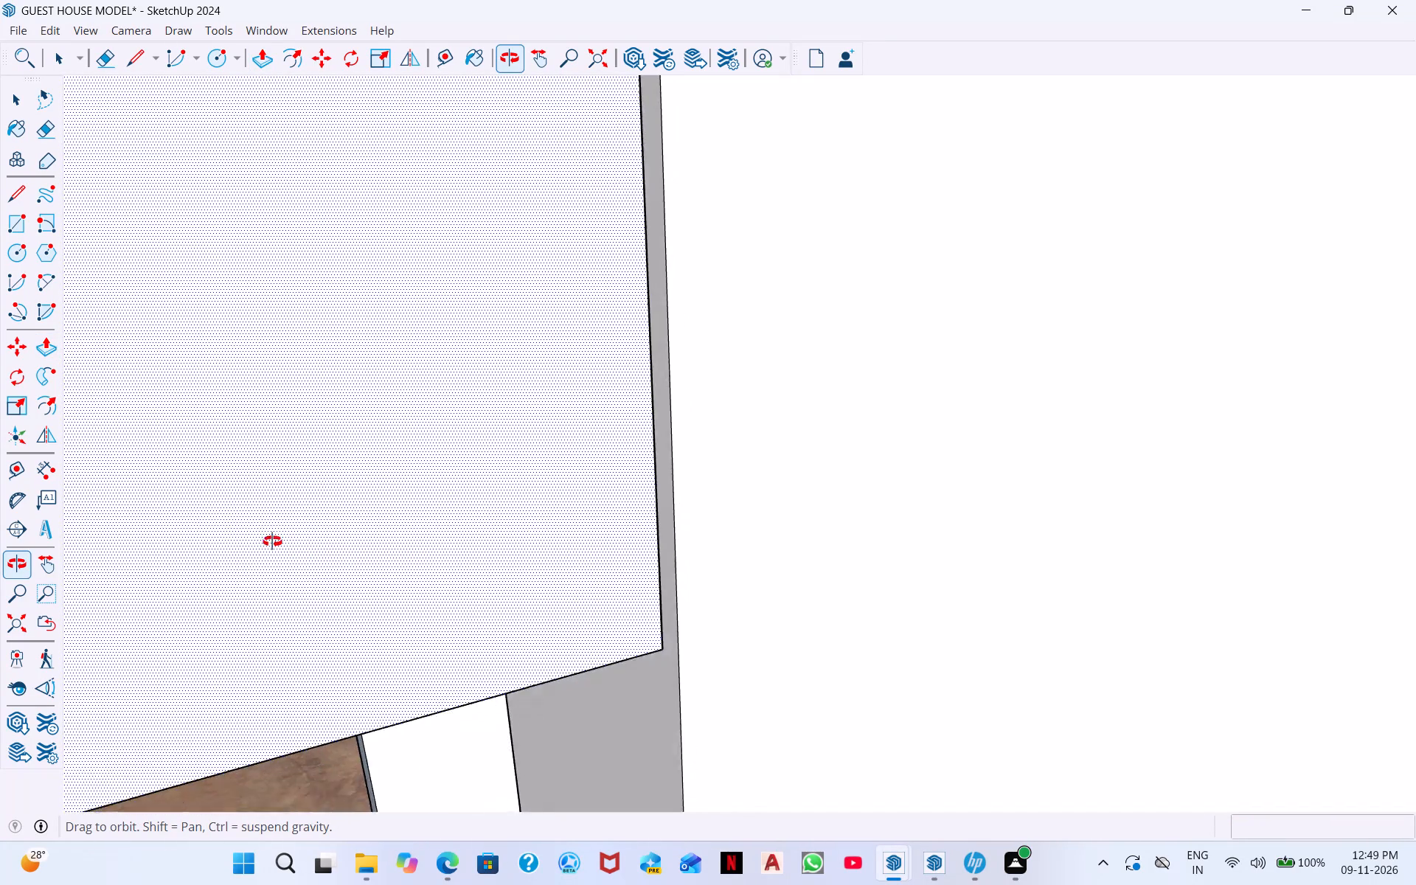
{"action": "middle_click_drag", "start_coordinate": [272, 541], "coordinate": [252, 532]}
{"action": "scroll", "coordinate": [373, 524], "scroll_direction": "down", "scroll_amount": 20}
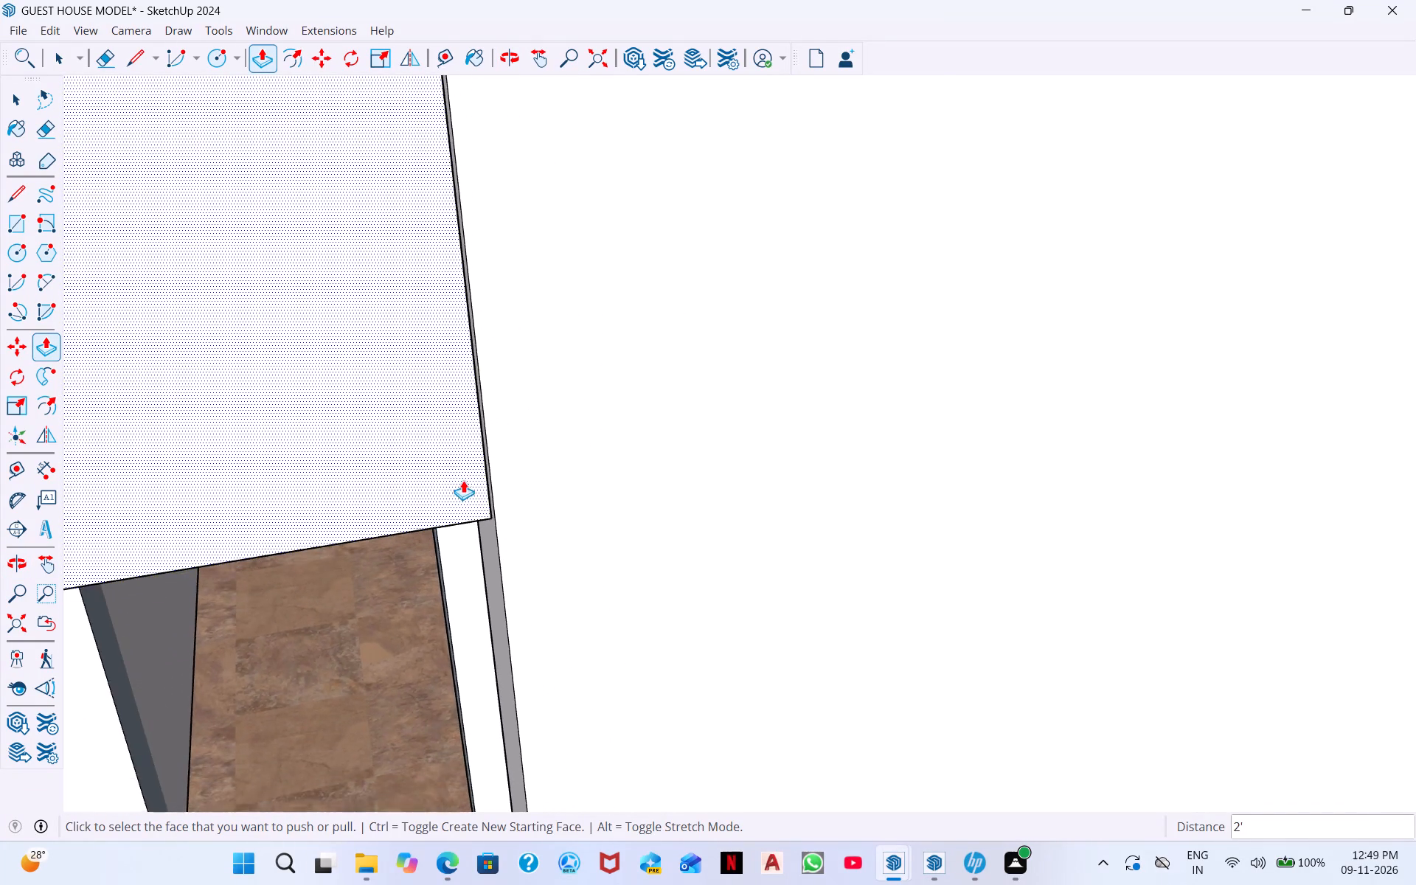
{"action": "scroll", "coordinate": [463, 480], "scroll_direction": "down", "scroll_amount": 10}
{"action": "middle_click_drag", "start_coordinate": [282, 499], "coordinate": [271, 394]}
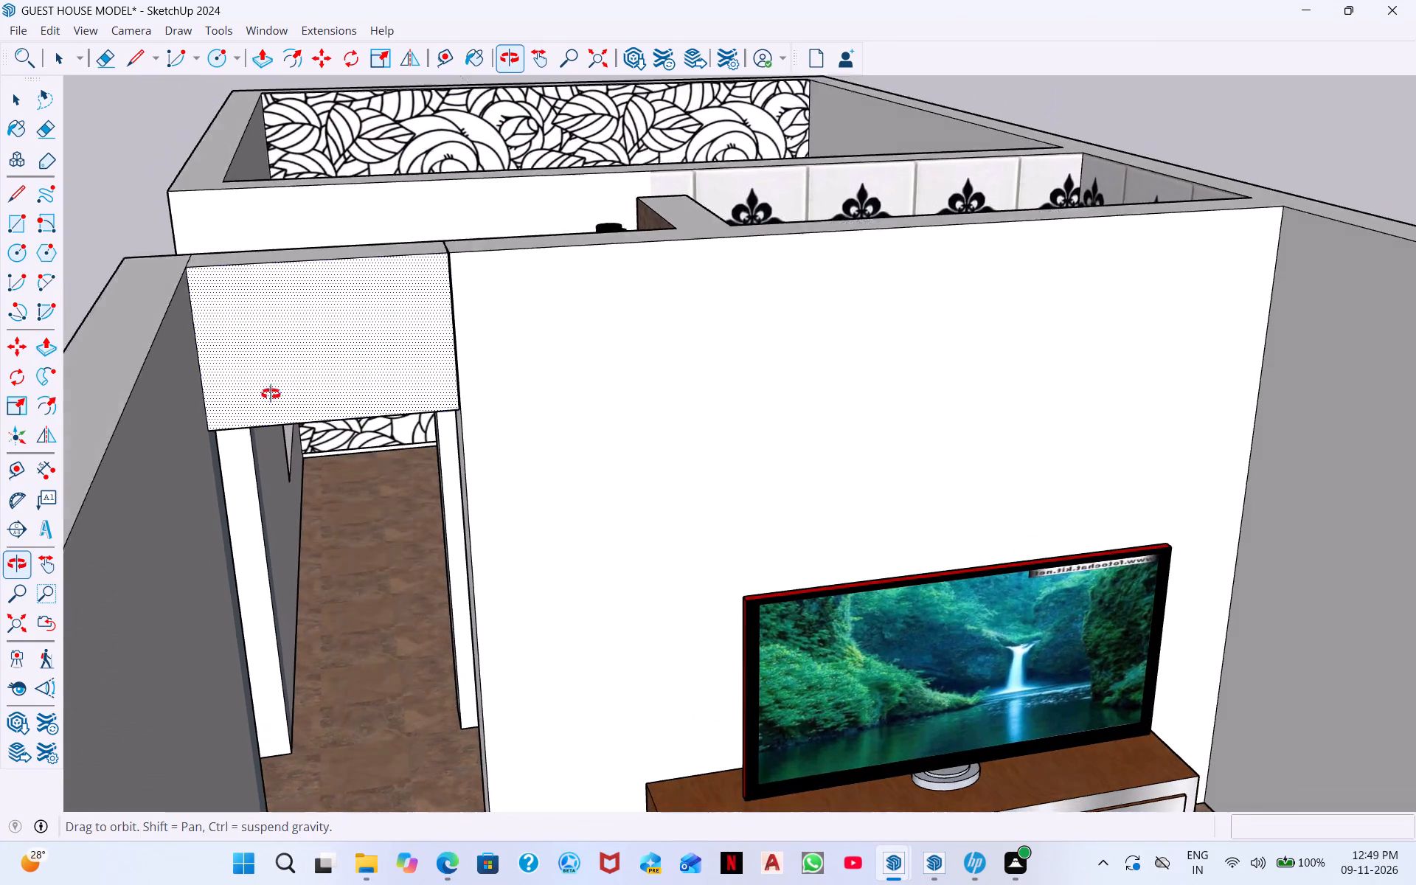
{"action": "middle_click_drag", "start_coordinate": [271, 394], "coordinate": [271, 385]}
{"action": "scroll", "coordinate": [217, 408], "scroll_direction": "up", "scroll_amount": 9}
{"action": "middle_click_drag", "start_coordinate": [313, 358], "coordinate": [317, 388]}
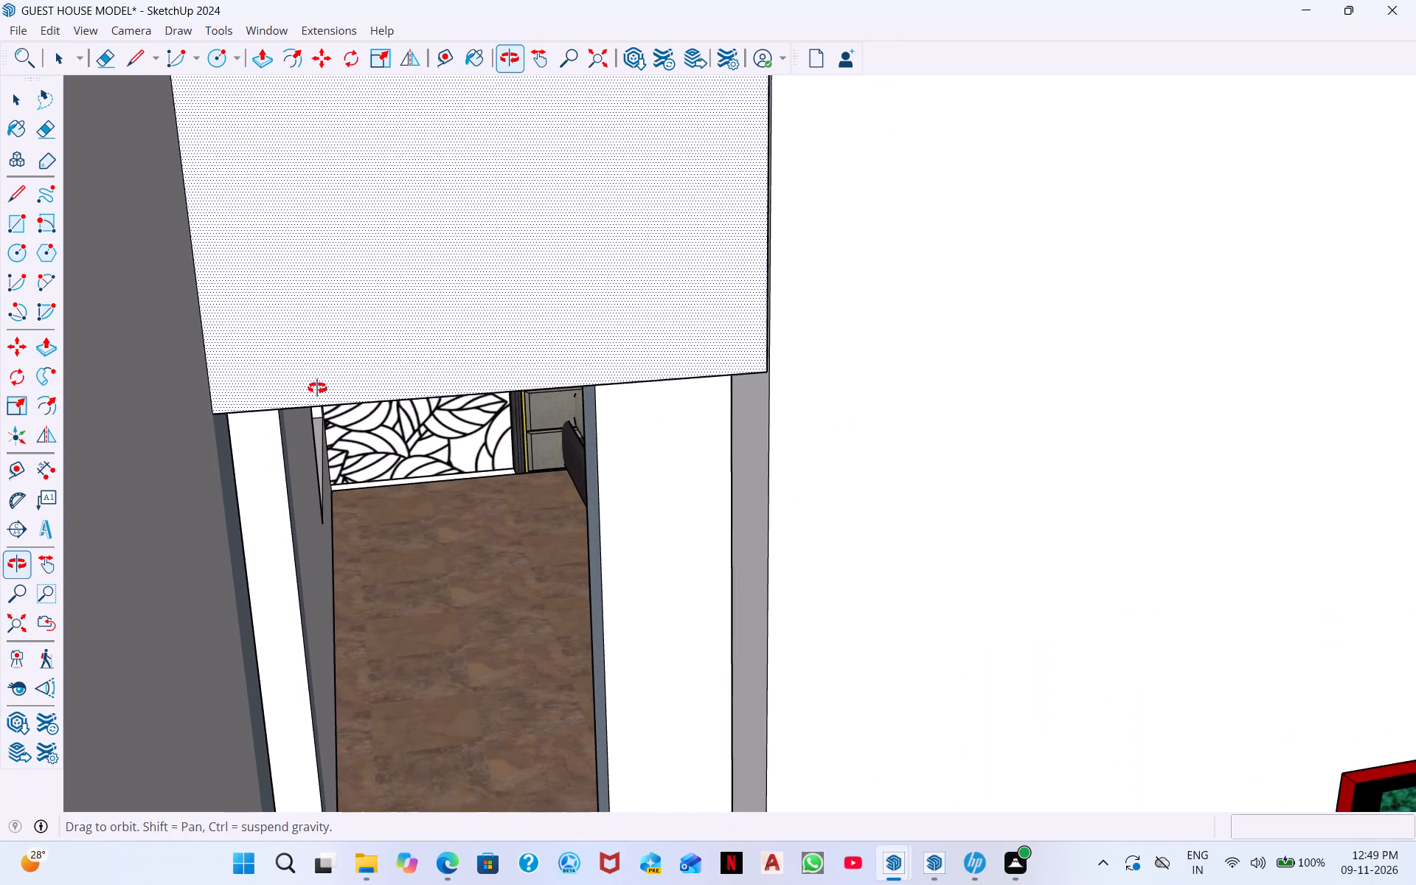
{"action": "middle_click_drag", "start_coordinate": [317, 388], "coordinate": [288, 474]}
{"action": "scroll", "coordinate": [180, 443], "scroll_direction": "up", "scroll_amount": 9}
{"action": "scroll", "coordinate": [201, 398], "scroll_direction": "down", "scroll_amount": 2}
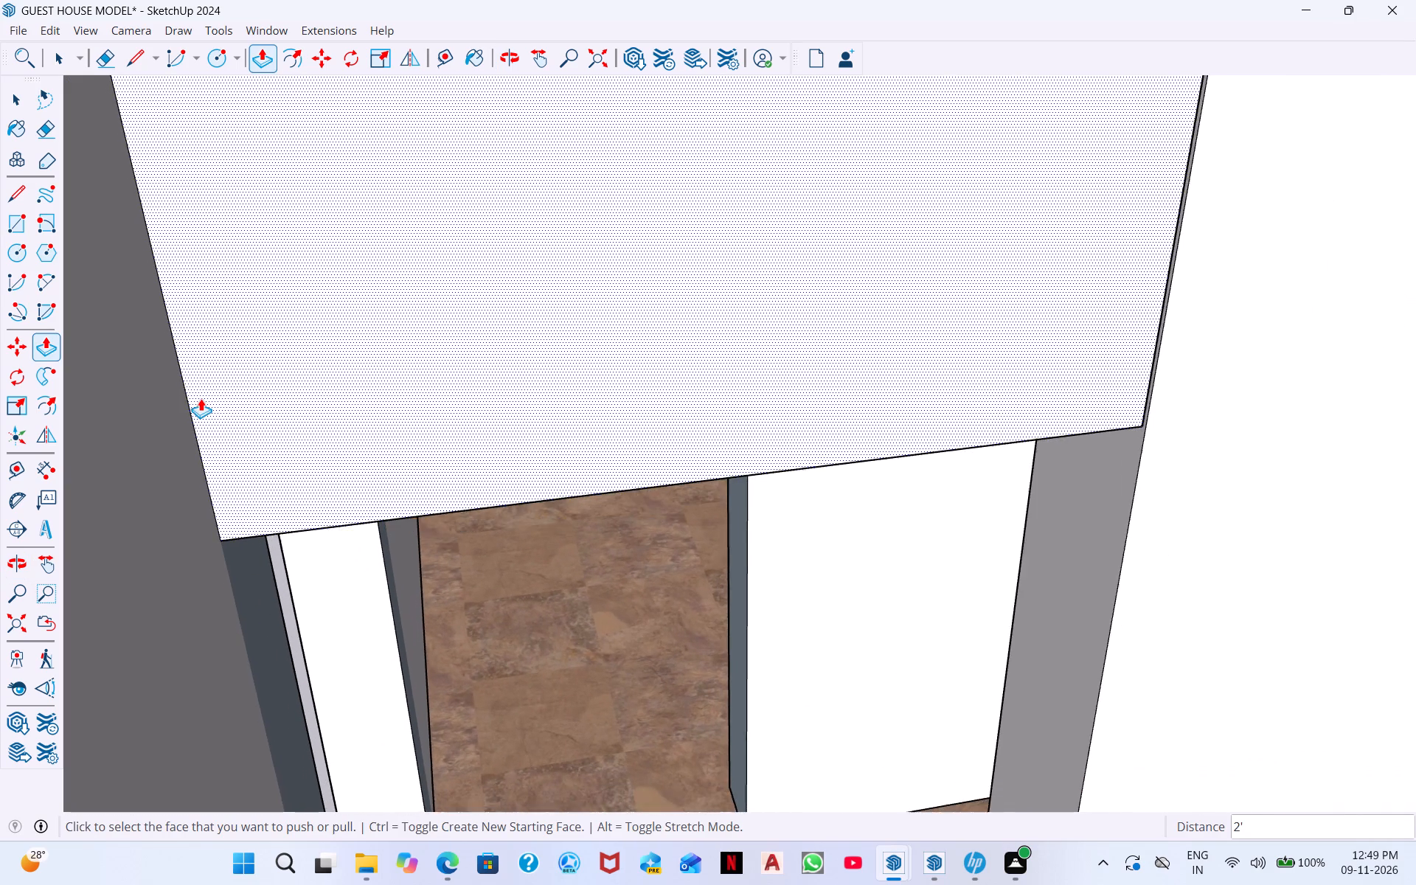
{"action": "scroll", "coordinate": [201, 398], "scroll_direction": "down", "scroll_amount": 4}
{"action": "scroll", "coordinate": [376, 336], "scroll_direction": "down", "scroll_amount": 3}
{"action": "scroll", "coordinate": [450, 333], "scroll_direction": "down", "scroll_amount": 1}
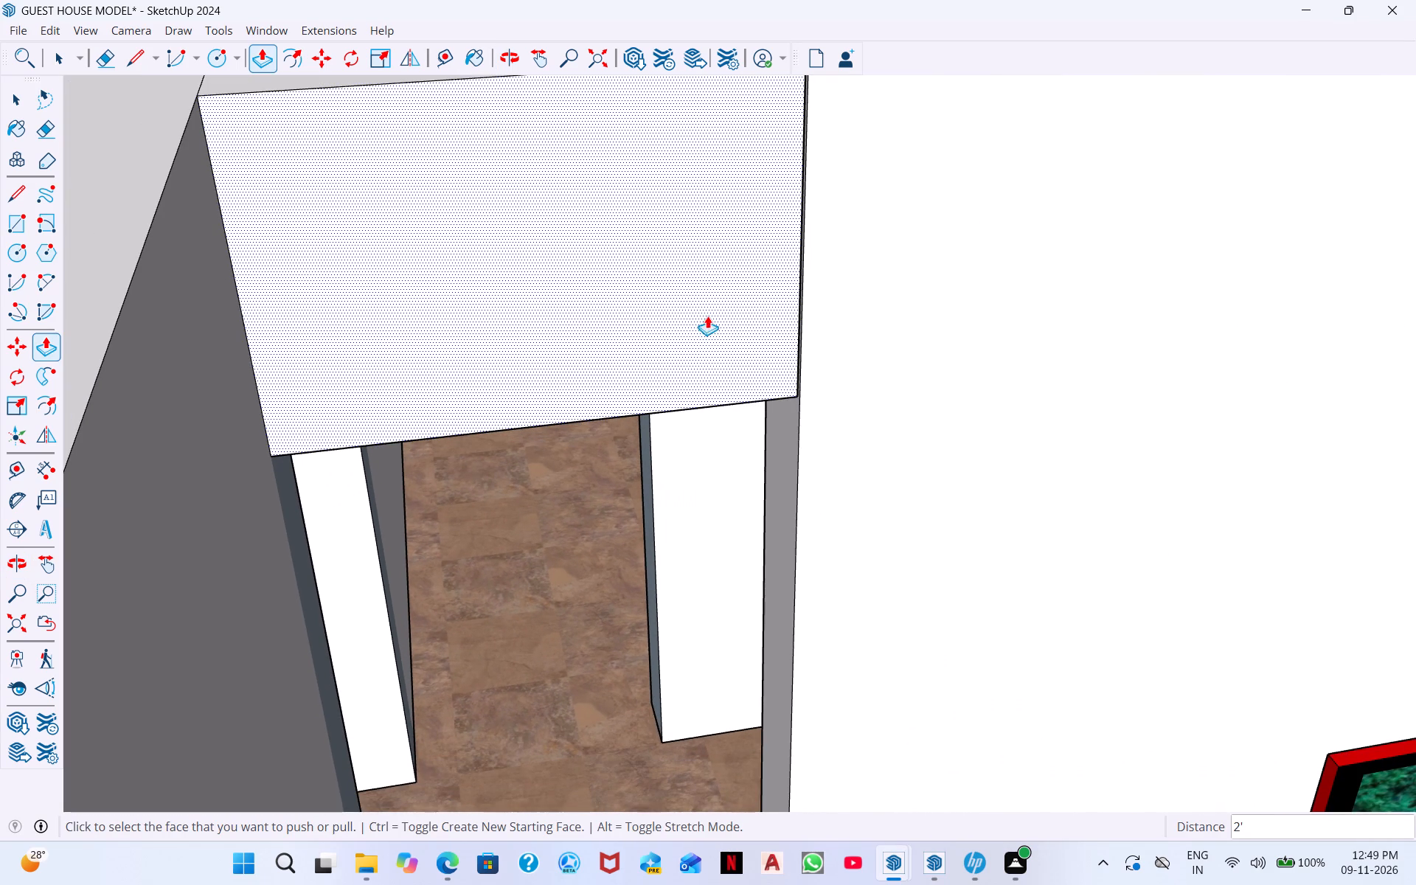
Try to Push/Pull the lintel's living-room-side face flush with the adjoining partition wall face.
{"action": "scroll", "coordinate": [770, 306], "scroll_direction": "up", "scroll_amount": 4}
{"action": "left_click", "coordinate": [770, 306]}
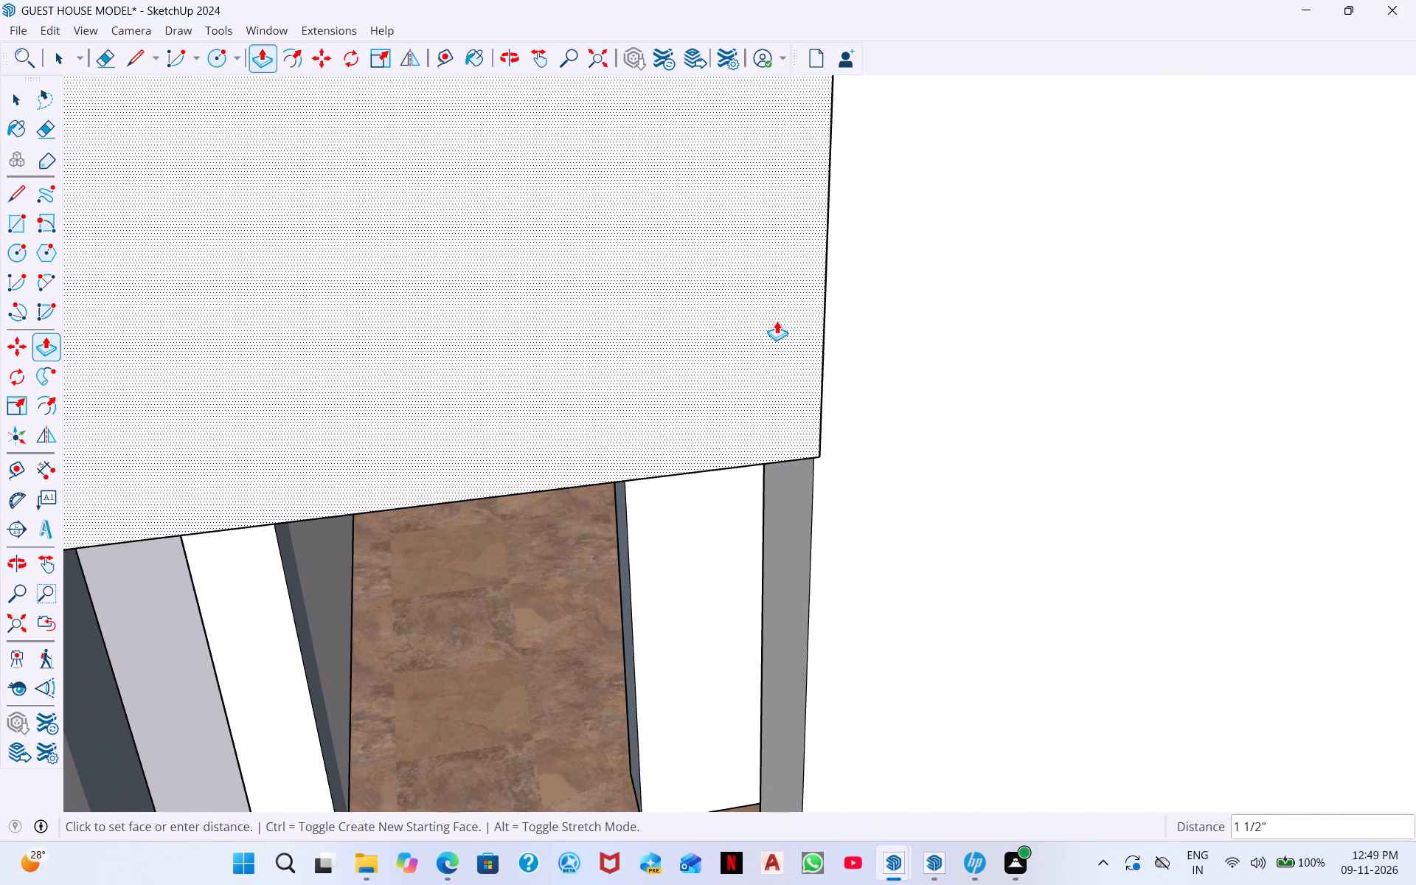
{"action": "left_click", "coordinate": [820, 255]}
Examine the joint between the living room lintel and the partition wall from the living room, the passage and above.
{"action": "middle_click_drag", "start_coordinate": [850, 398], "coordinate": [846, 457]}
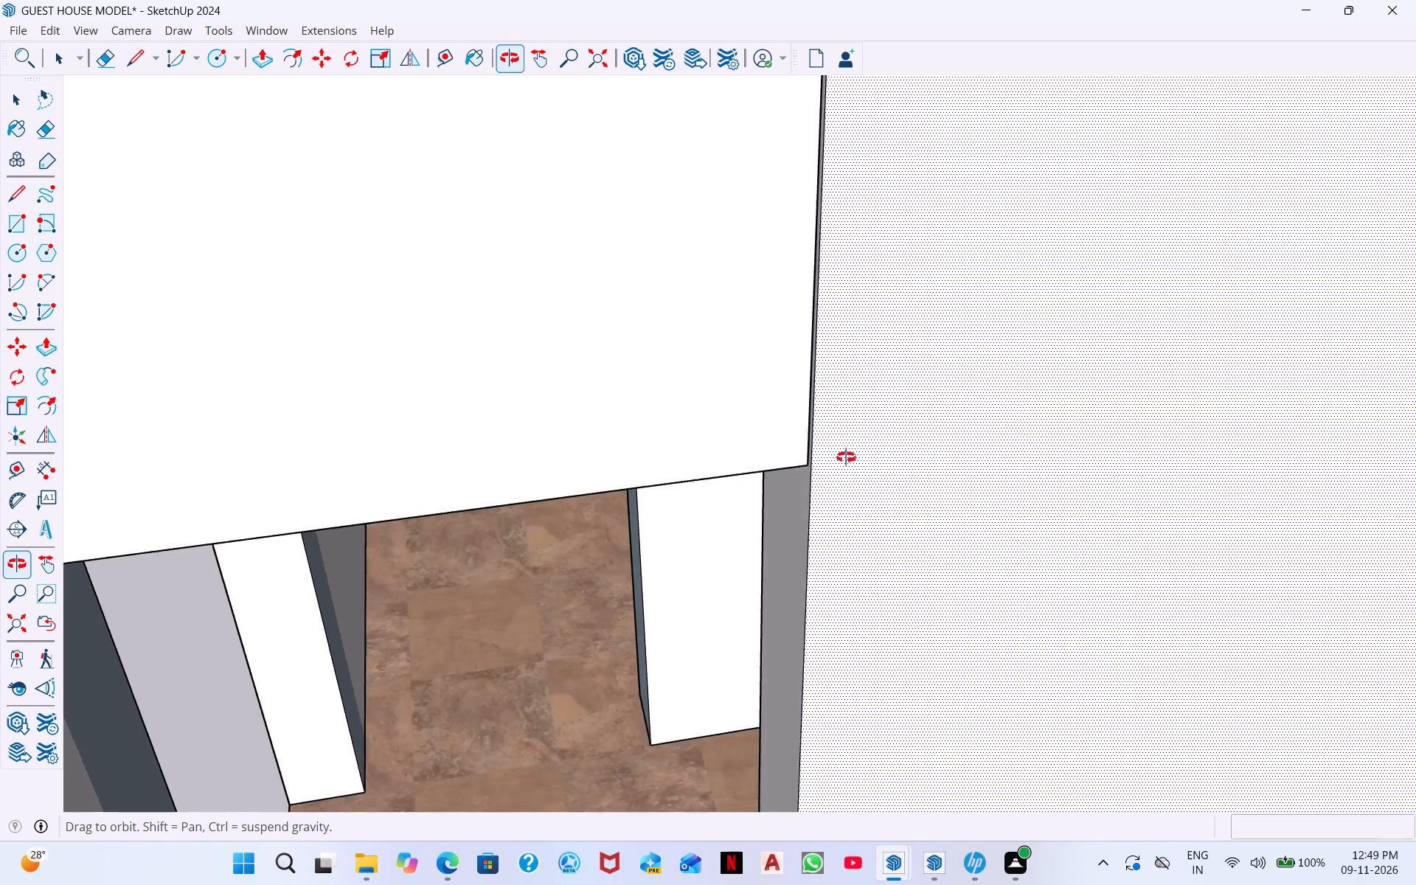
{"action": "middle_click_drag", "start_coordinate": [846, 457], "coordinate": [1156, 477]}
{"action": "scroll", "coordinate": [822, 400], "scroll_direction": "up", "scroll_amount": 8}
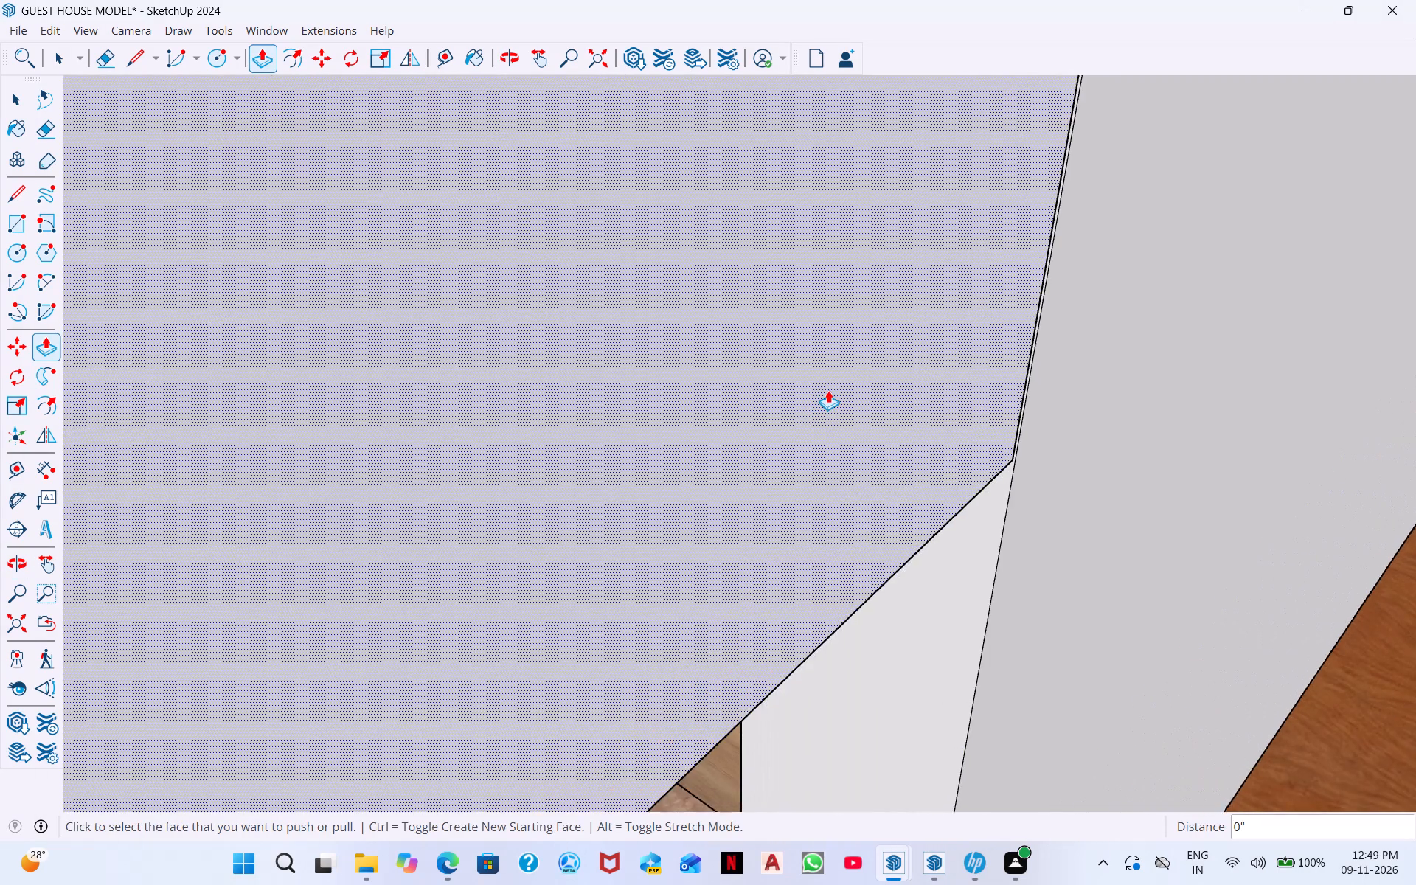
{"action": "scroll", "coordinate": [828, 390], "scroll_direction": "up", "scroll_amount": 1}
{"action": "middle_click_drag", "start_coordinate": [828, 390], "coordinate": [1130, 397]}
{"action": "scroll", "coordinate": [868, 477], "scroll_direction": "down", "scroll_amount": 6}
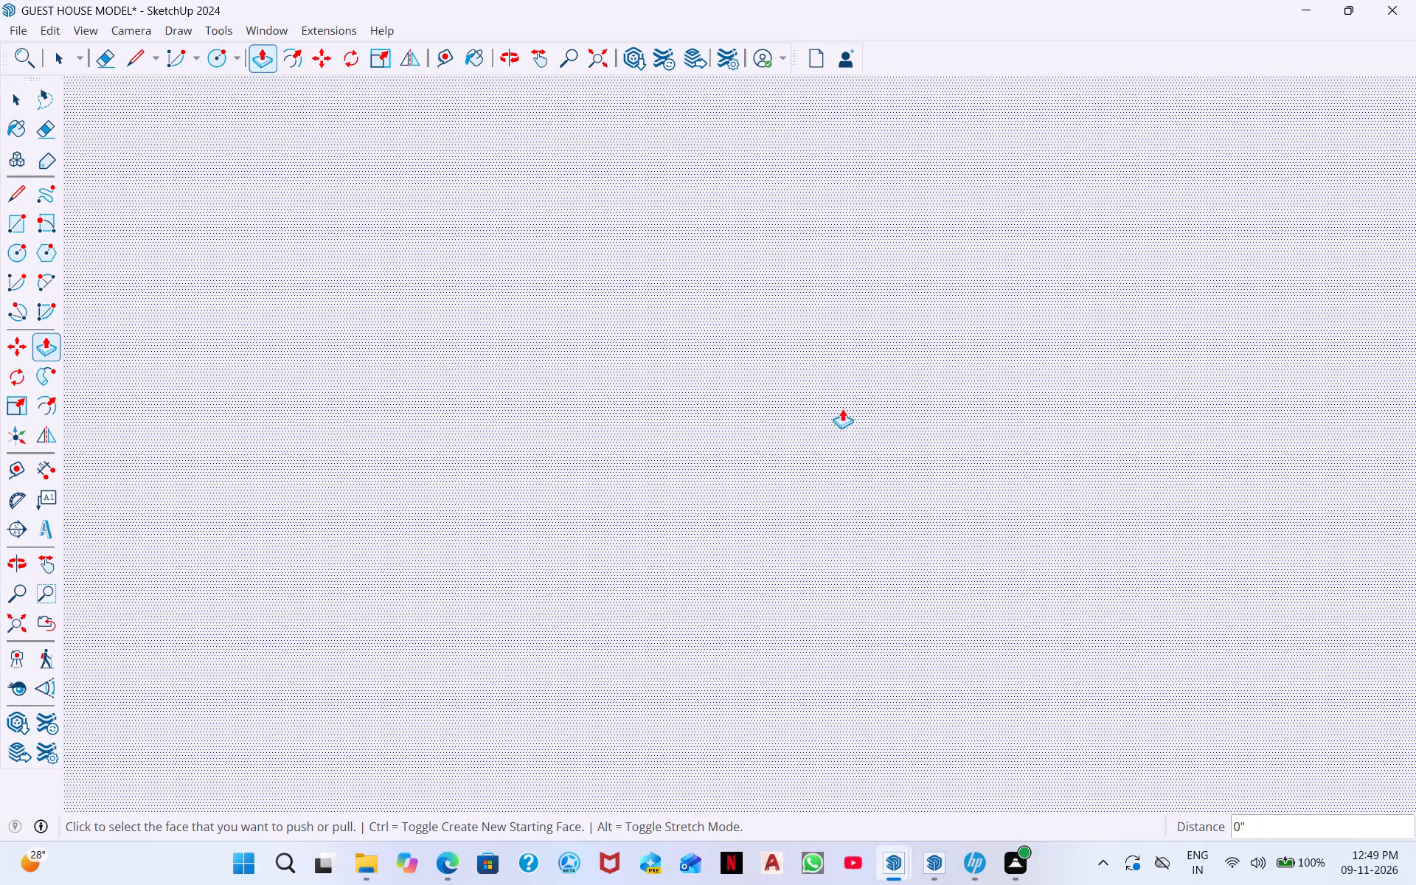
{"action": "scroll", "coordinate": [842, 409], "scroll_direction": "down", "scroll_amount": 7}
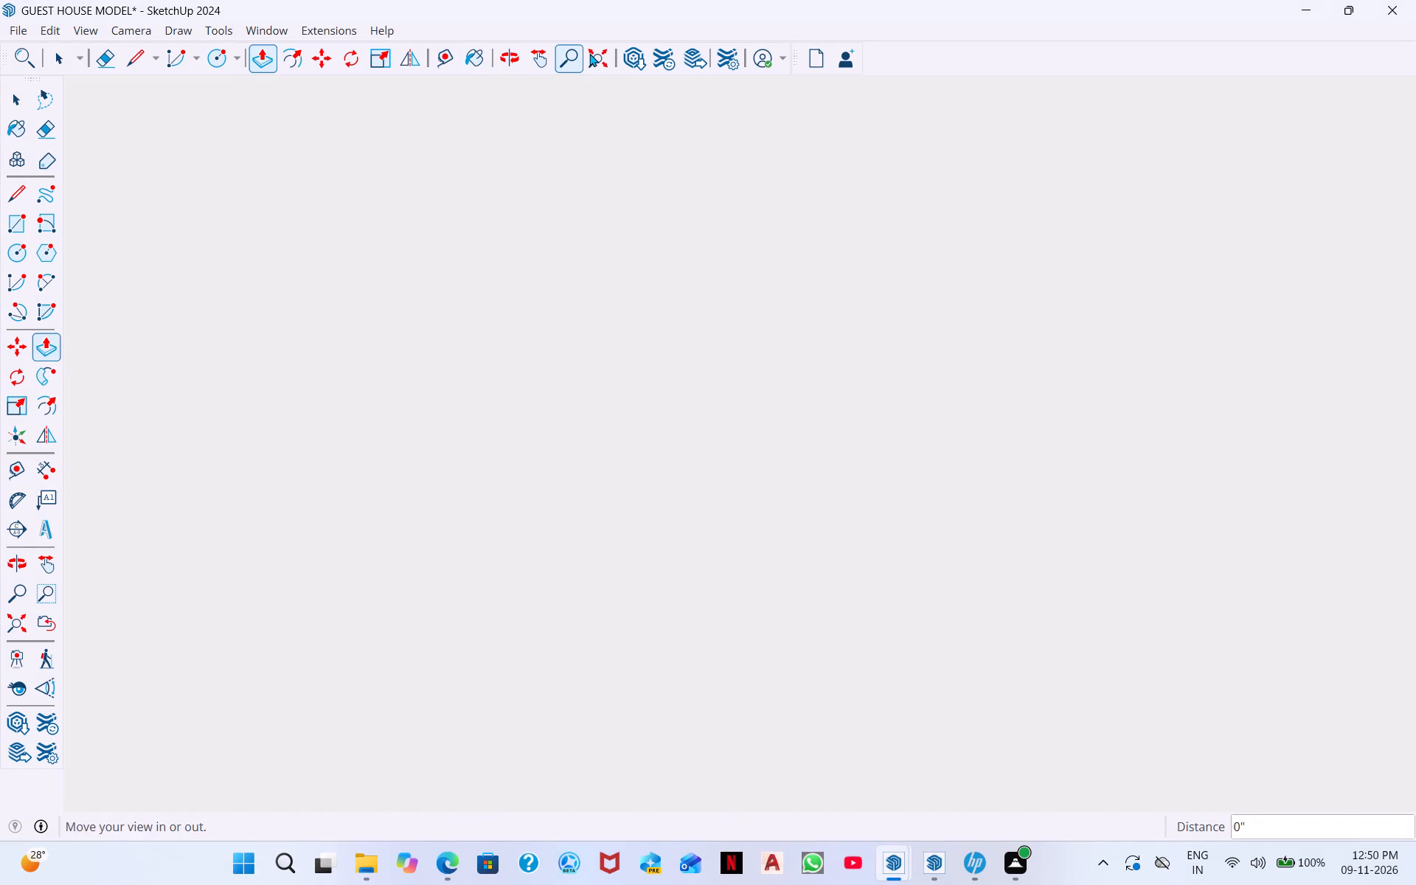
{"action": "left_click", "coordinate": [589, 53]}
{"action": "middle_click_drag", "start_coordinate": [715, 336], "coordinate": [1198, 326]}
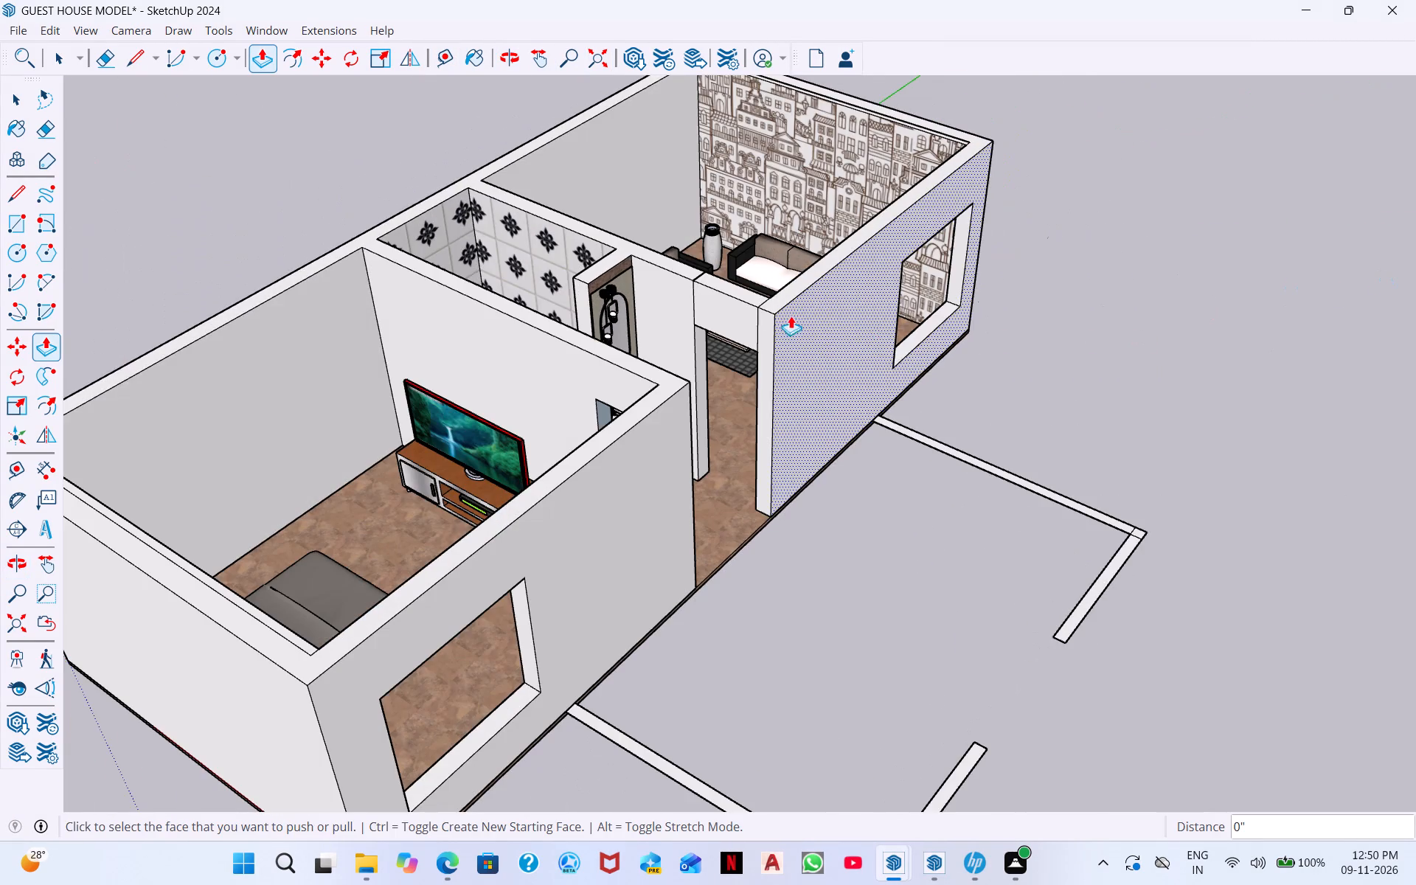
{"action": "scroll", "coordinate": [762, 305], "scroll_direction": "up", "scroll_amount": 13}
{"action": "scroll", "coordinate": [576, 242], "scroll_direction": "up", "scroll_amount": 9}
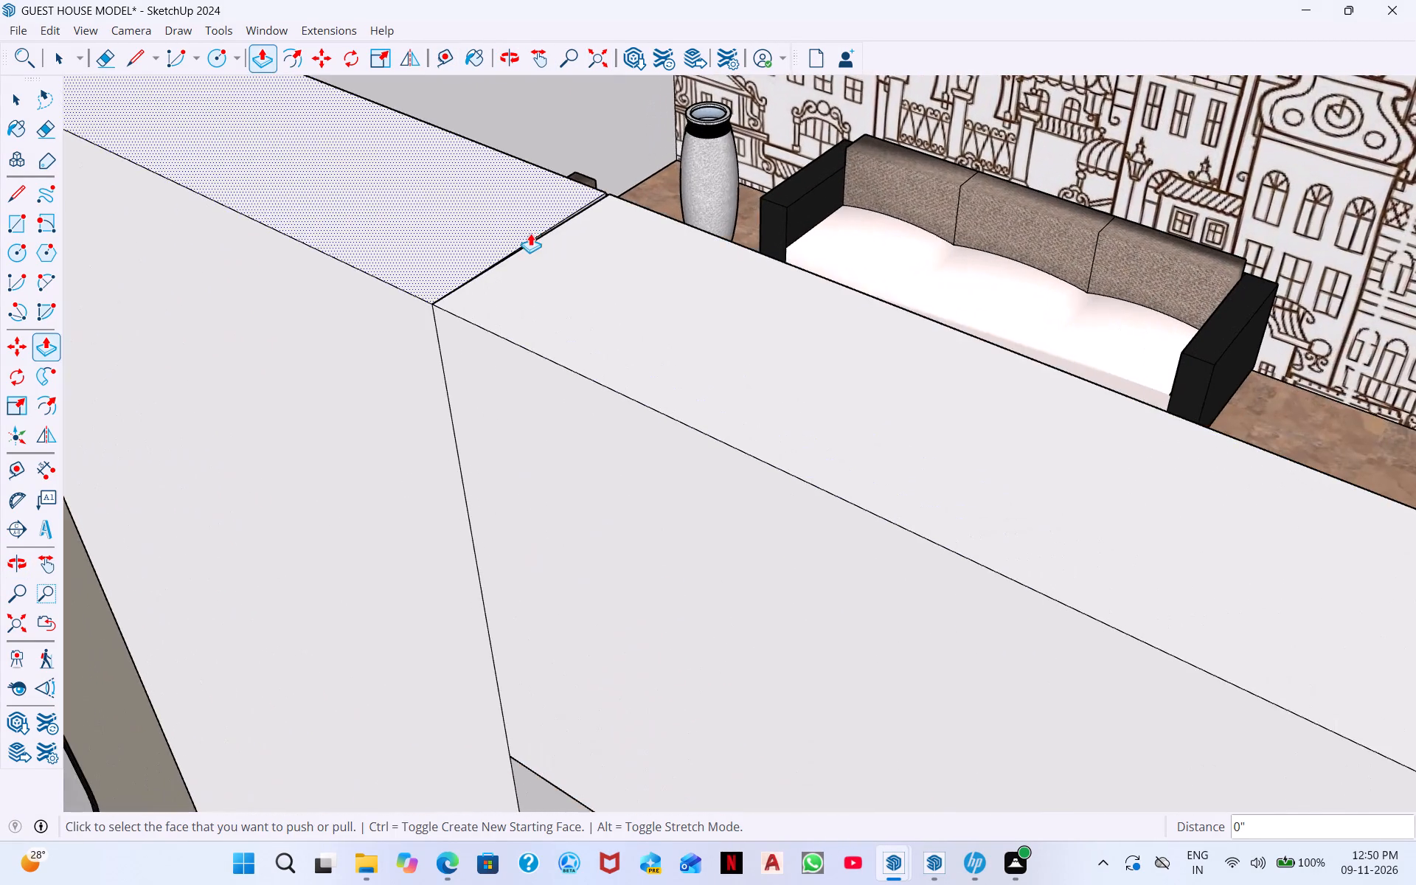
{"action": "middle_click_drag", "start_coordinate": [552, 313], "coordinate": [227, 546]}
{"action": "scroll", "coordinate": [412, 332], "scroll_direction": "down", "scroll_amount": 3}
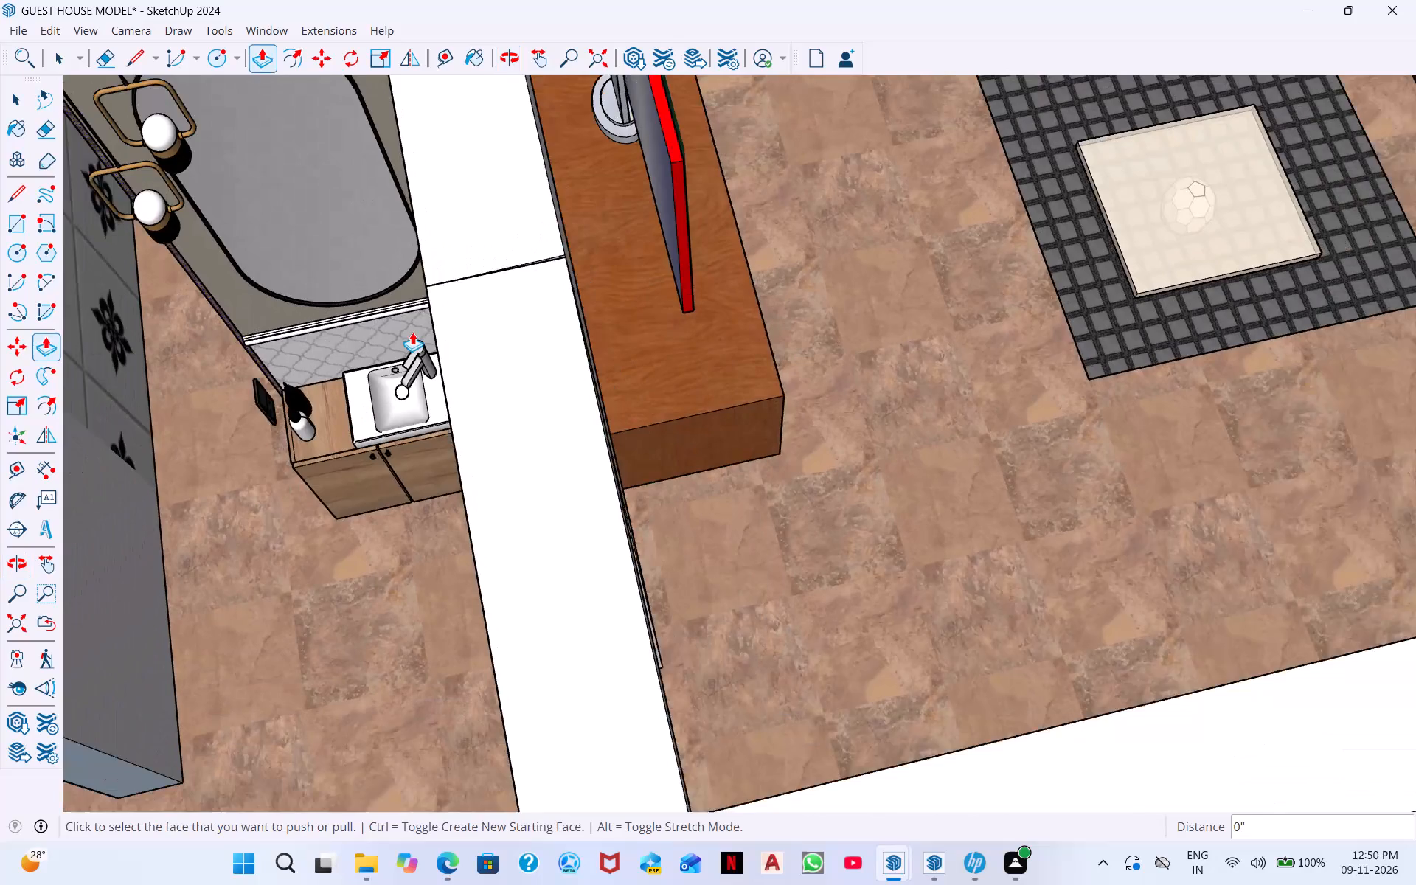
{"action": "scroll", "coordinate": [412, 332], "scroll_direction": "down", "scroll_amount": 7}
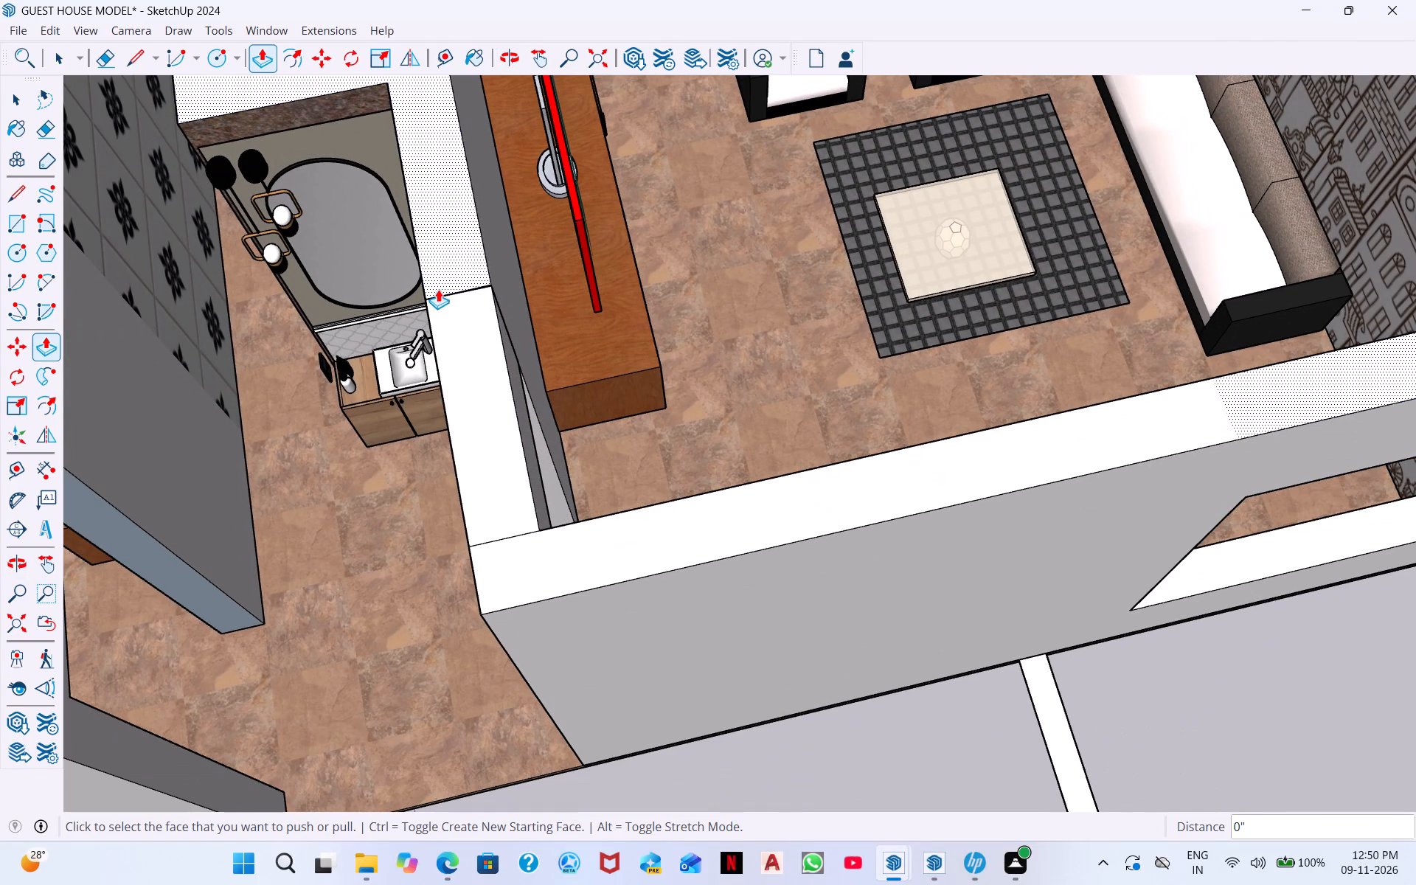
Undo the living room lintel, its doorway strip, the bedroom lintel's seam erasures and the 5' guide lines, keeping the bedroom lintel.
{"action": "key", "text": "ctrl+z"}
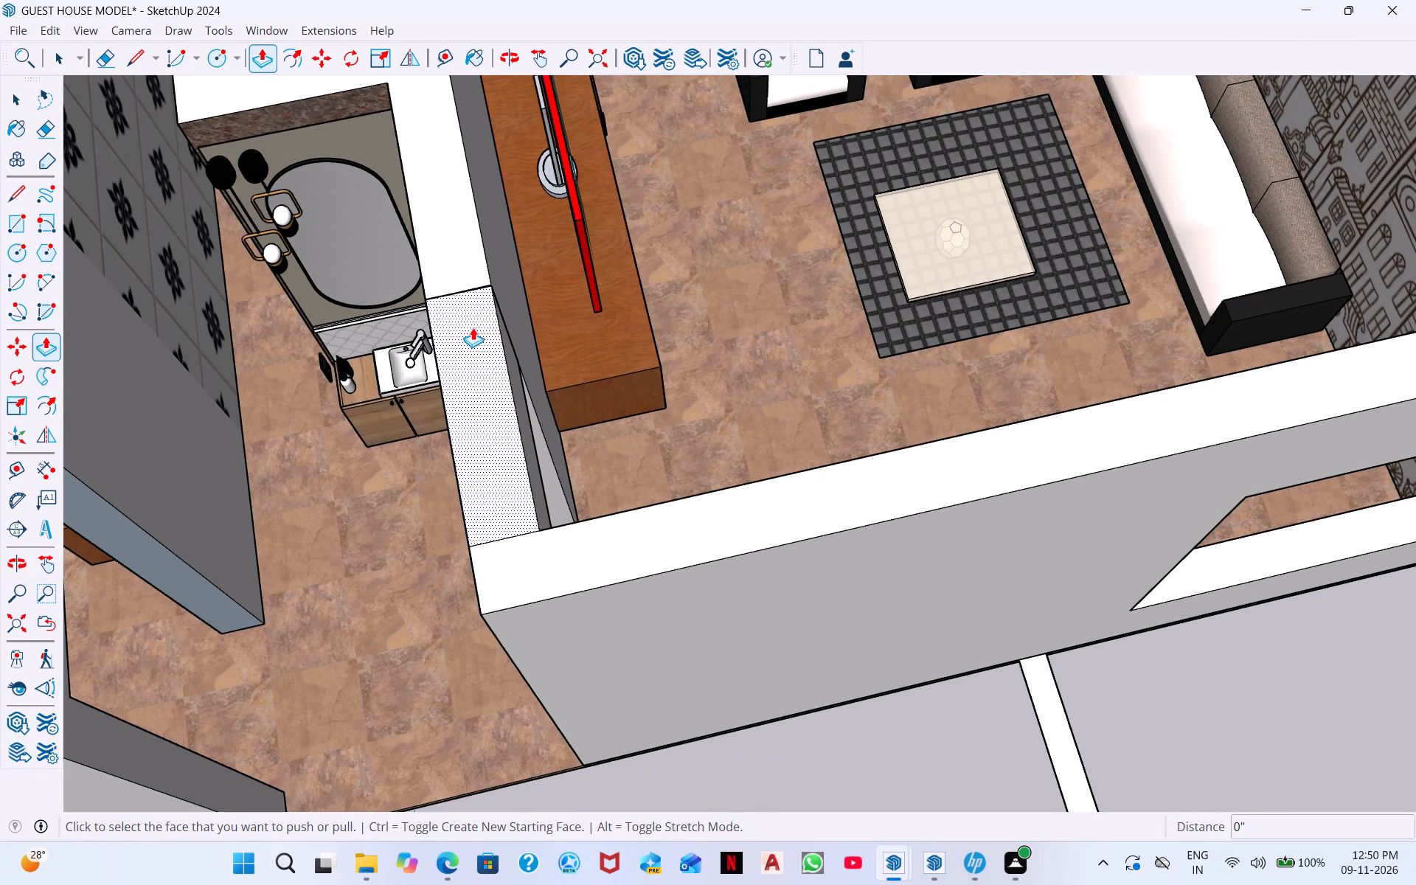
{"action": "key", "text": "ctrl+z"}
{"action": "key", "text": "ctrl+z"}
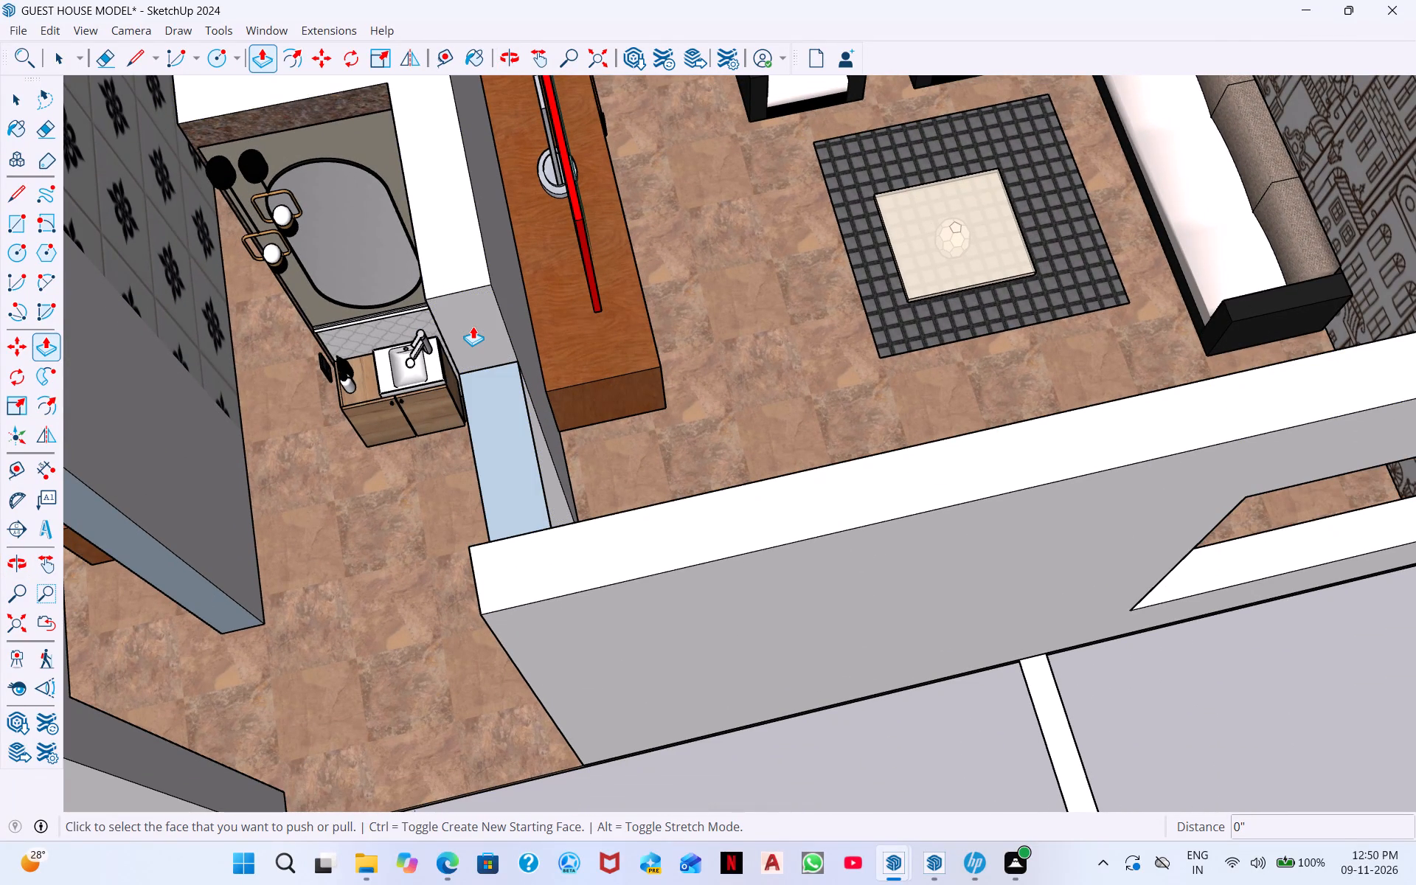
{"action": "key", "text": "ctrl+z"}
{"action": "key", "text": "ctrl+z"}
{"action": "scroll", "coordinate": [611, 341], "scroll_direction": "down", "scroll_amount": 6}
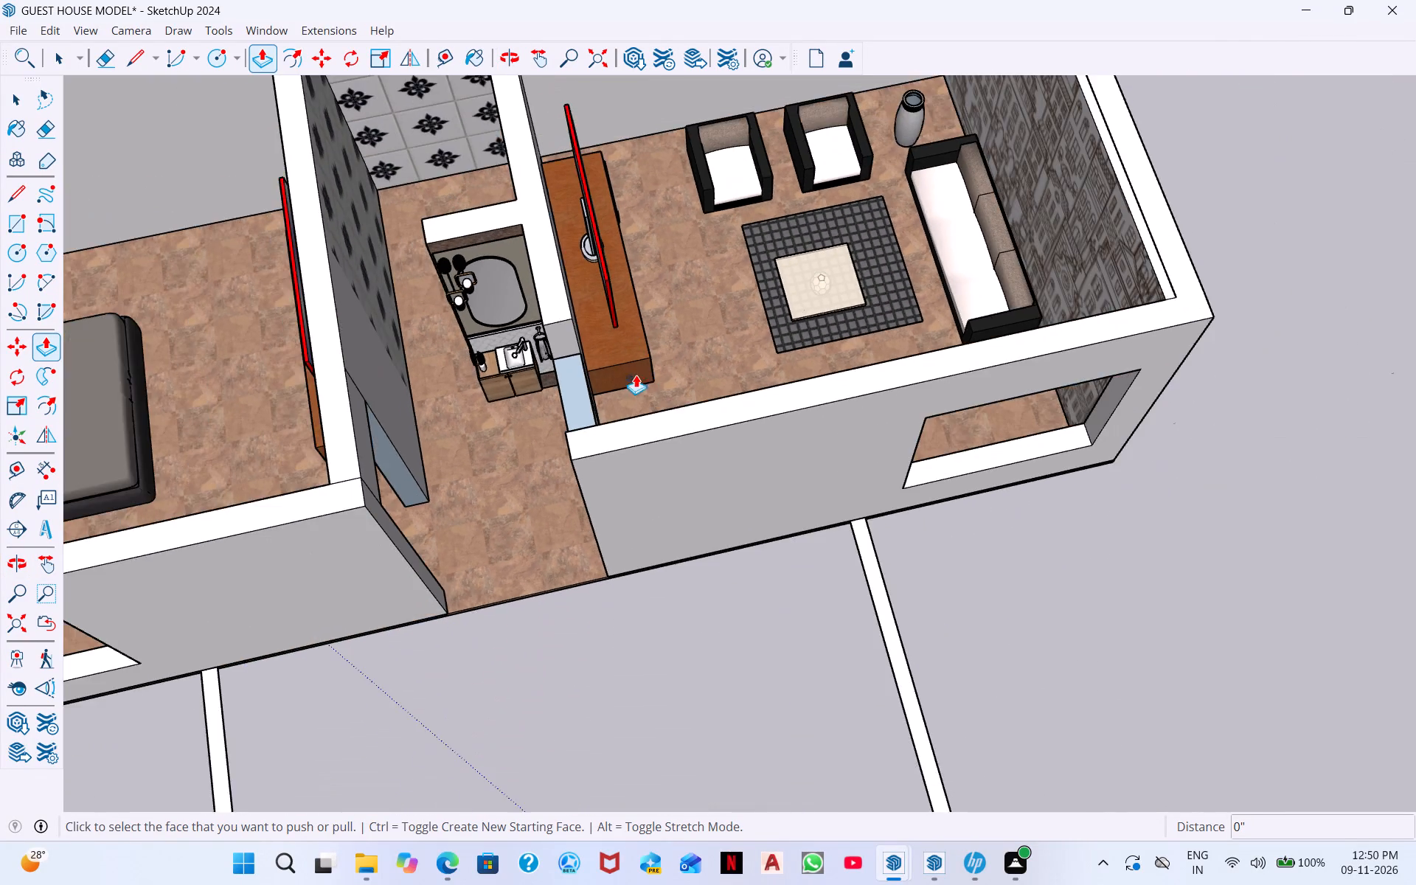
{"action": "middle_click_drag", "start_coordinate": [636, 375], "coordinate": [385, 136]}
{"action": "key", "text": "ctrl+z"}
{"action": "key", "text": "ctrl+z"}
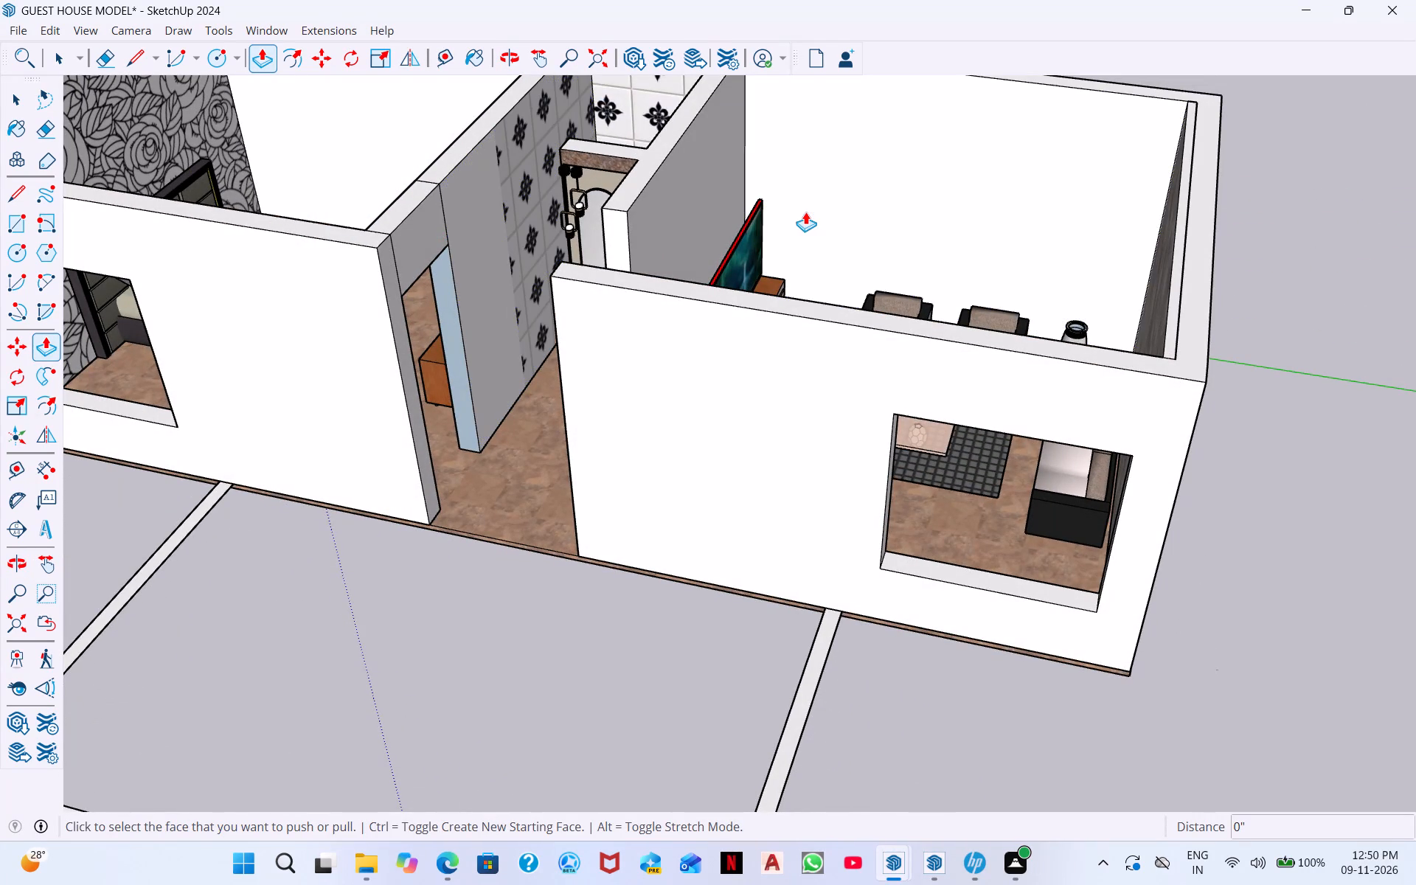
{"action": "key", "text": "ctrl+z"}
{"action": "middle_click_drag", "start_coordinate": [706, 270], "coordinate": [975, 333]}
{"action": "key", "text": "ctrl+z"}
{"action": "key", "text": "ctrl+z"}
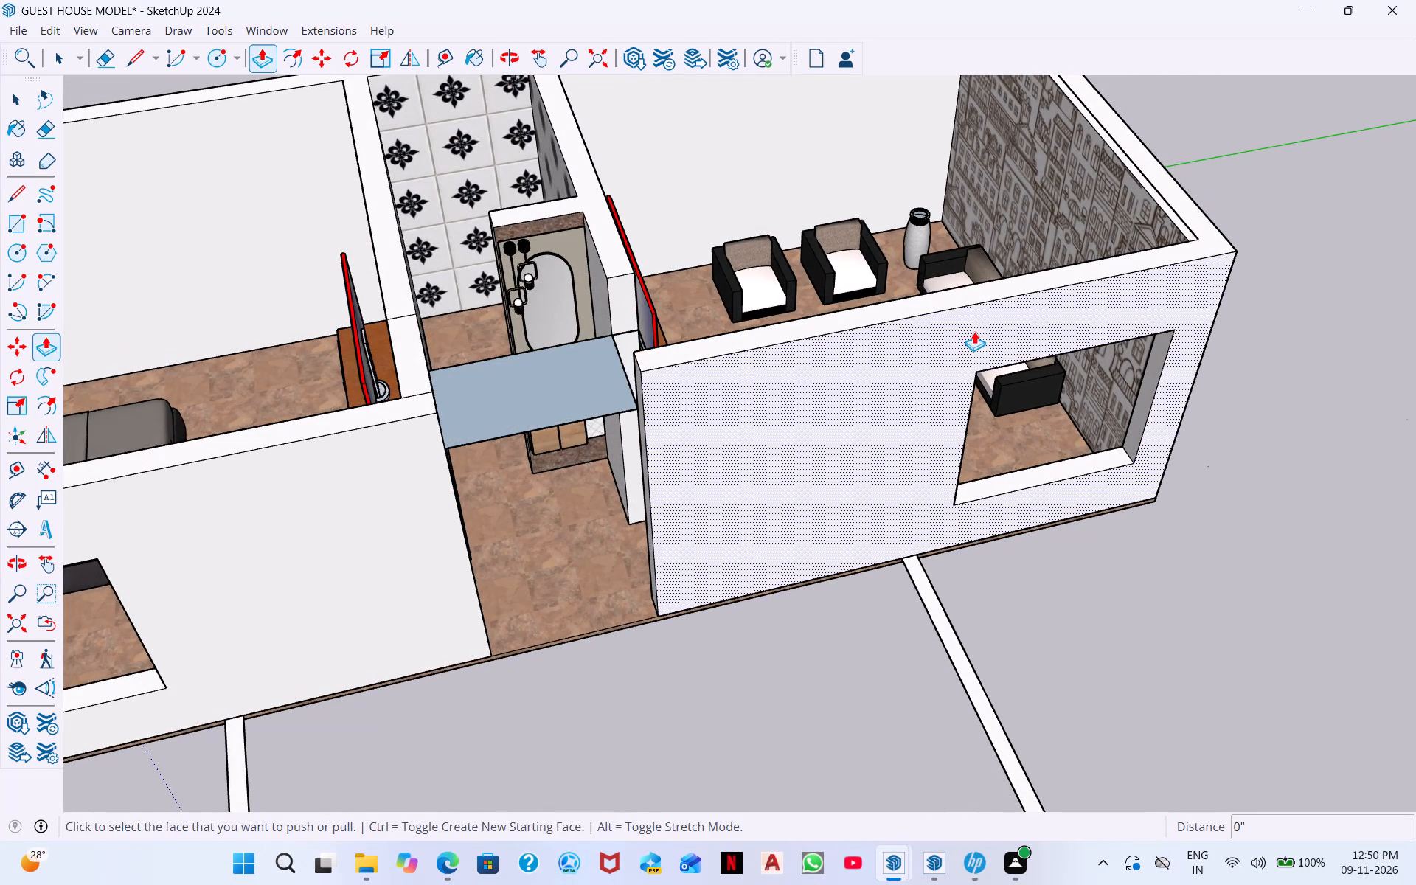
{"action": "key", "text": "ctrl+z"}
{"action": "key", "text": "ctrl+z"}
{"action": "key", "text": "ctrl+z"}
{"action": "key", "text": "ctrl+z"}
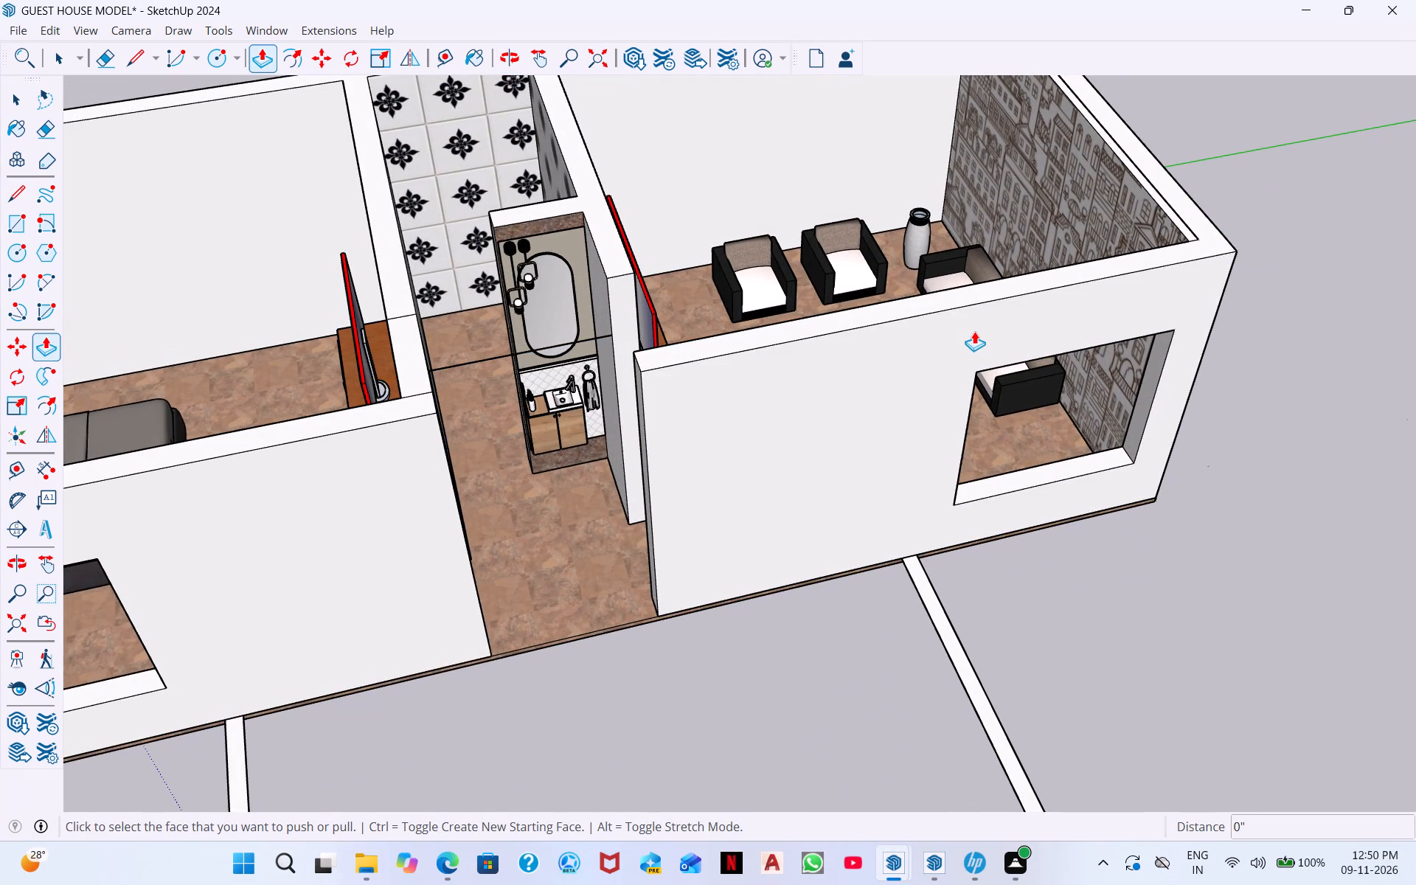
{"action": "key", "text": "ctrl+z"}
Draw a 5' line across the passage at wall-top level, from the bedroom lintel's passage-side seam to the living room partition's end corner.
{"action": "scroll", "coordinate": [721, 265], "scroll_direction": "down", "scroll_amount": 1}
{"action": "middle_click_drag", "start_coordinate": [709, 291], "coordinate": [546, 333]}
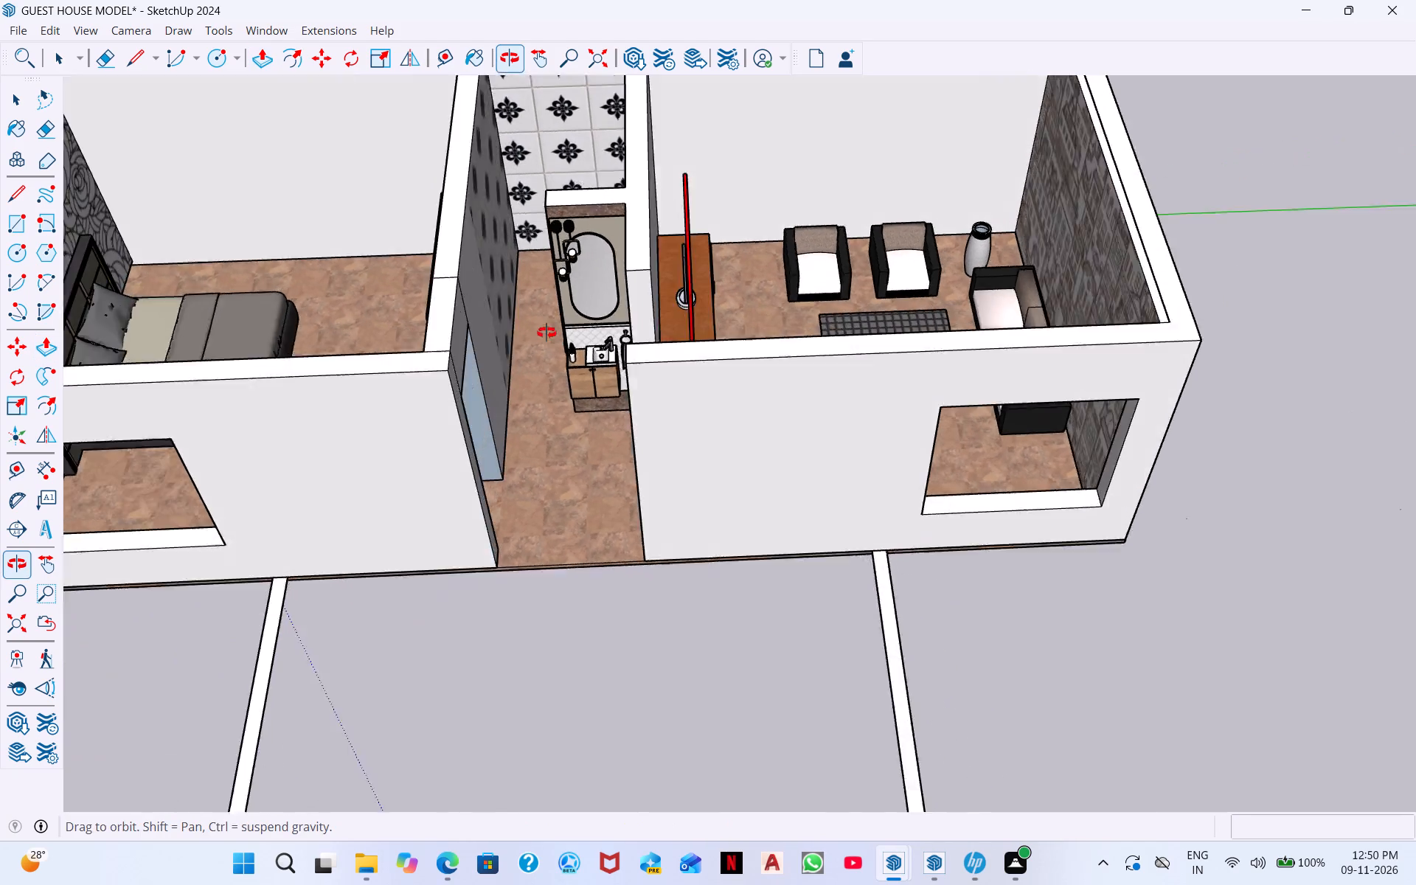
{"action": "middle_click_drag", "start_coordinate": [546, 333], "coordinate": [440, 333]}
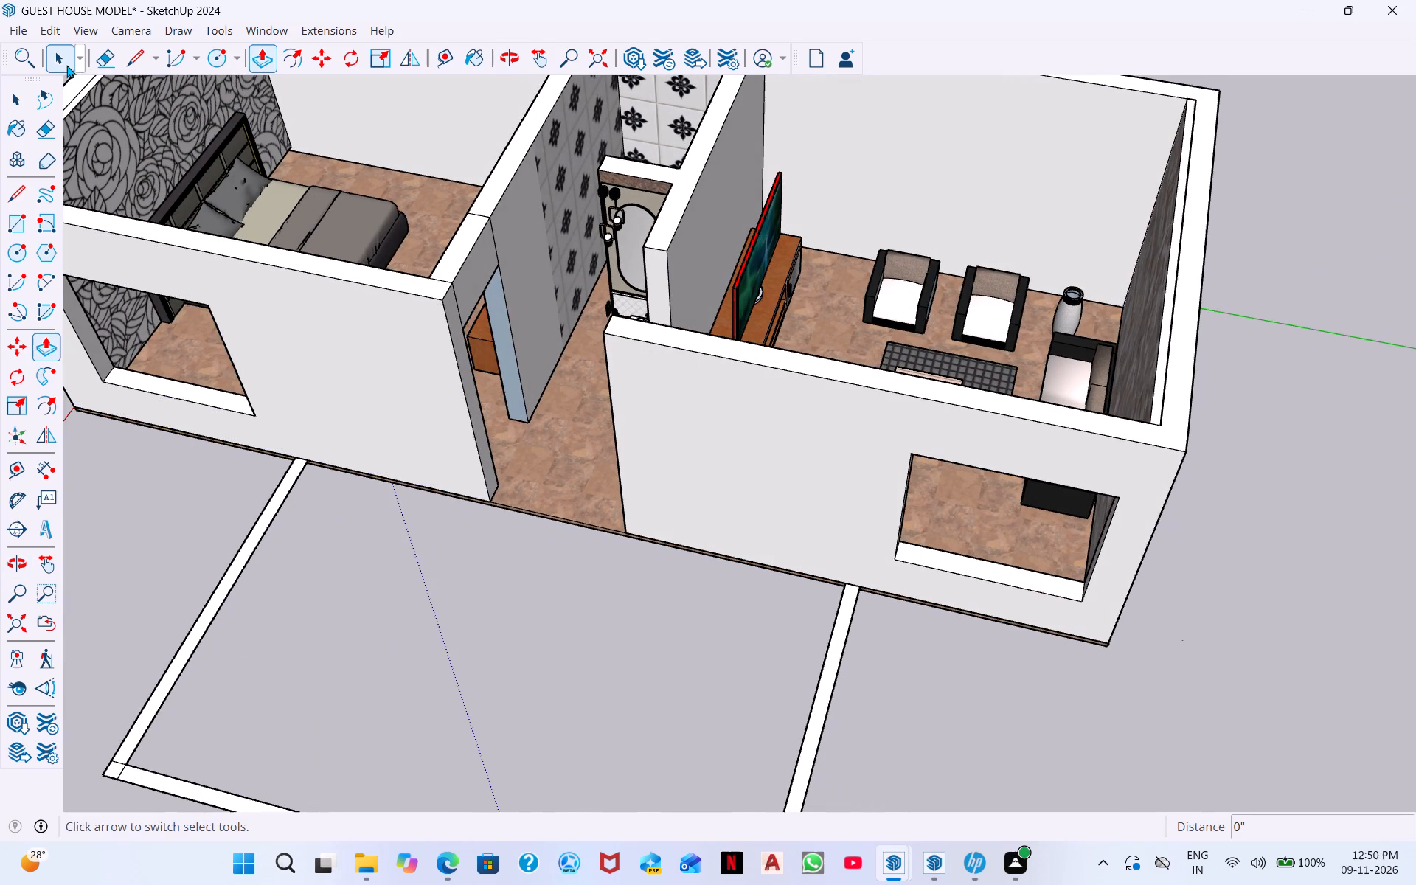
{"action": "left_click", "coordinate": [136, 61]}
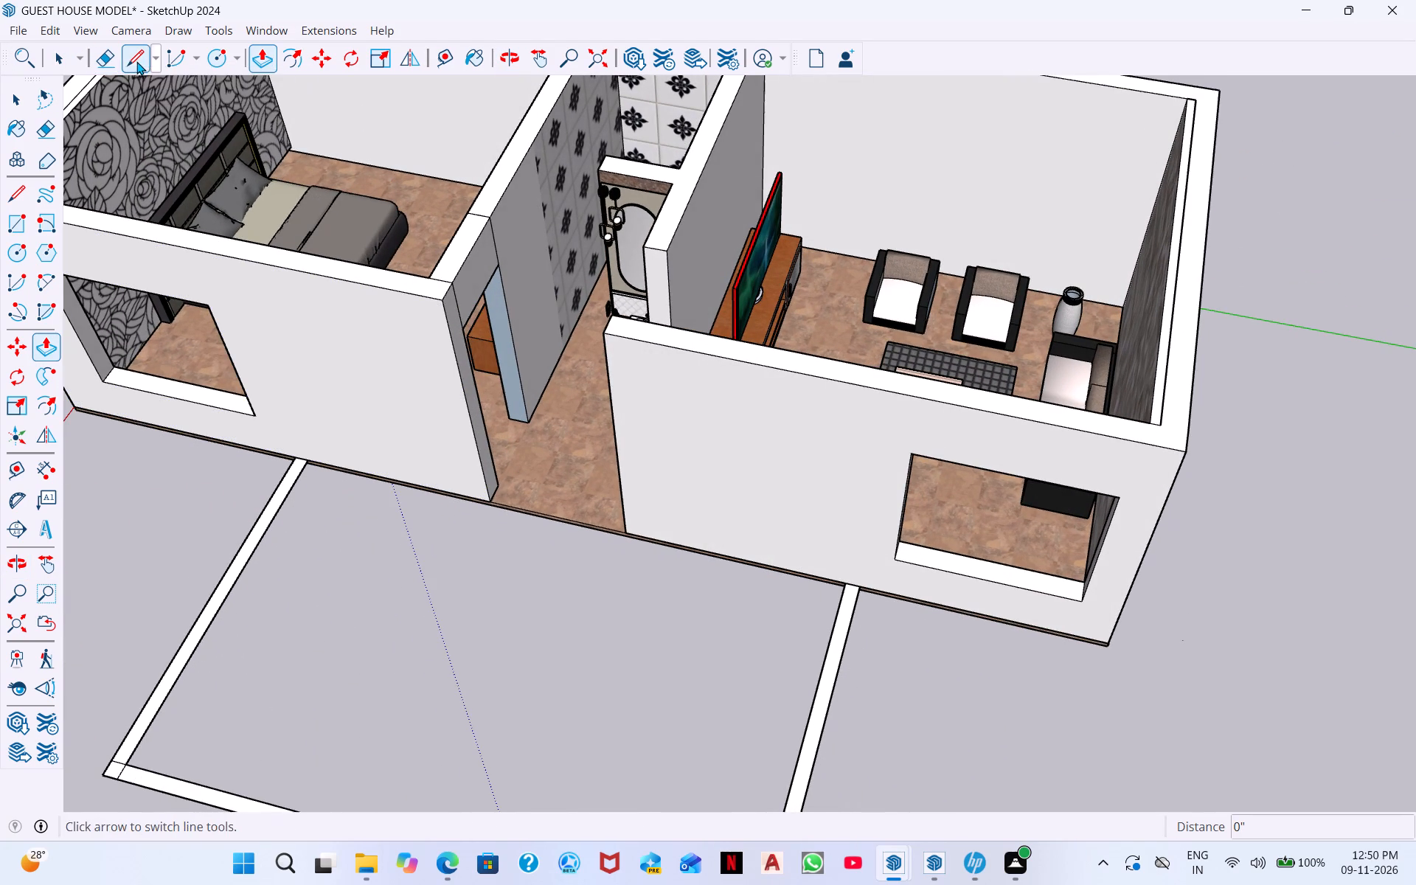
{"action": "scroll", "coordinate": [487, 217], "scroll_direction": "up", "scroll_amount": 2}
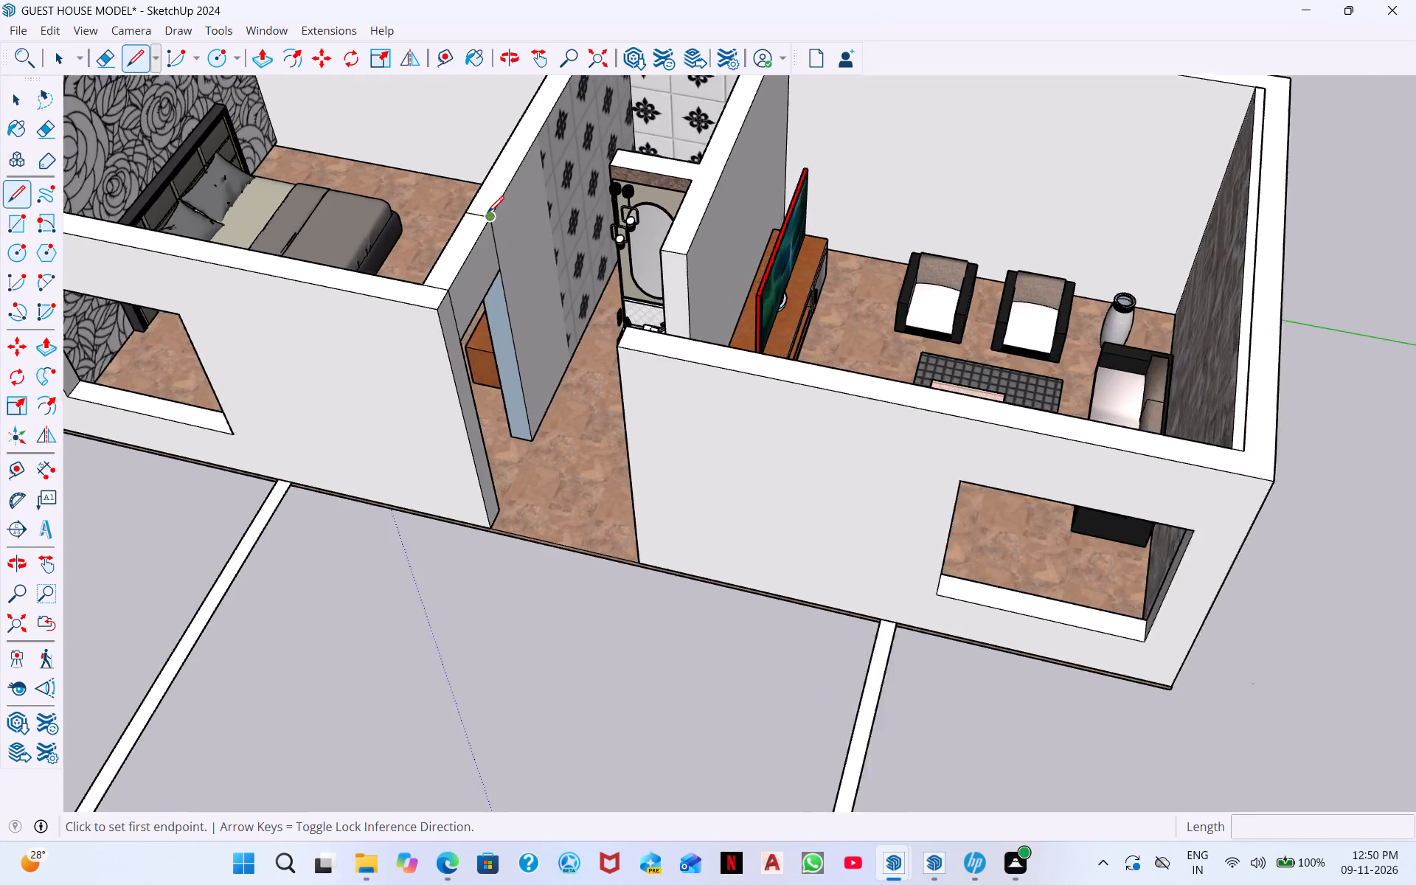
{"action": "scroll", "coordinate": [487, 212], "scroll_direction": "up", "scroll_amount": 7}
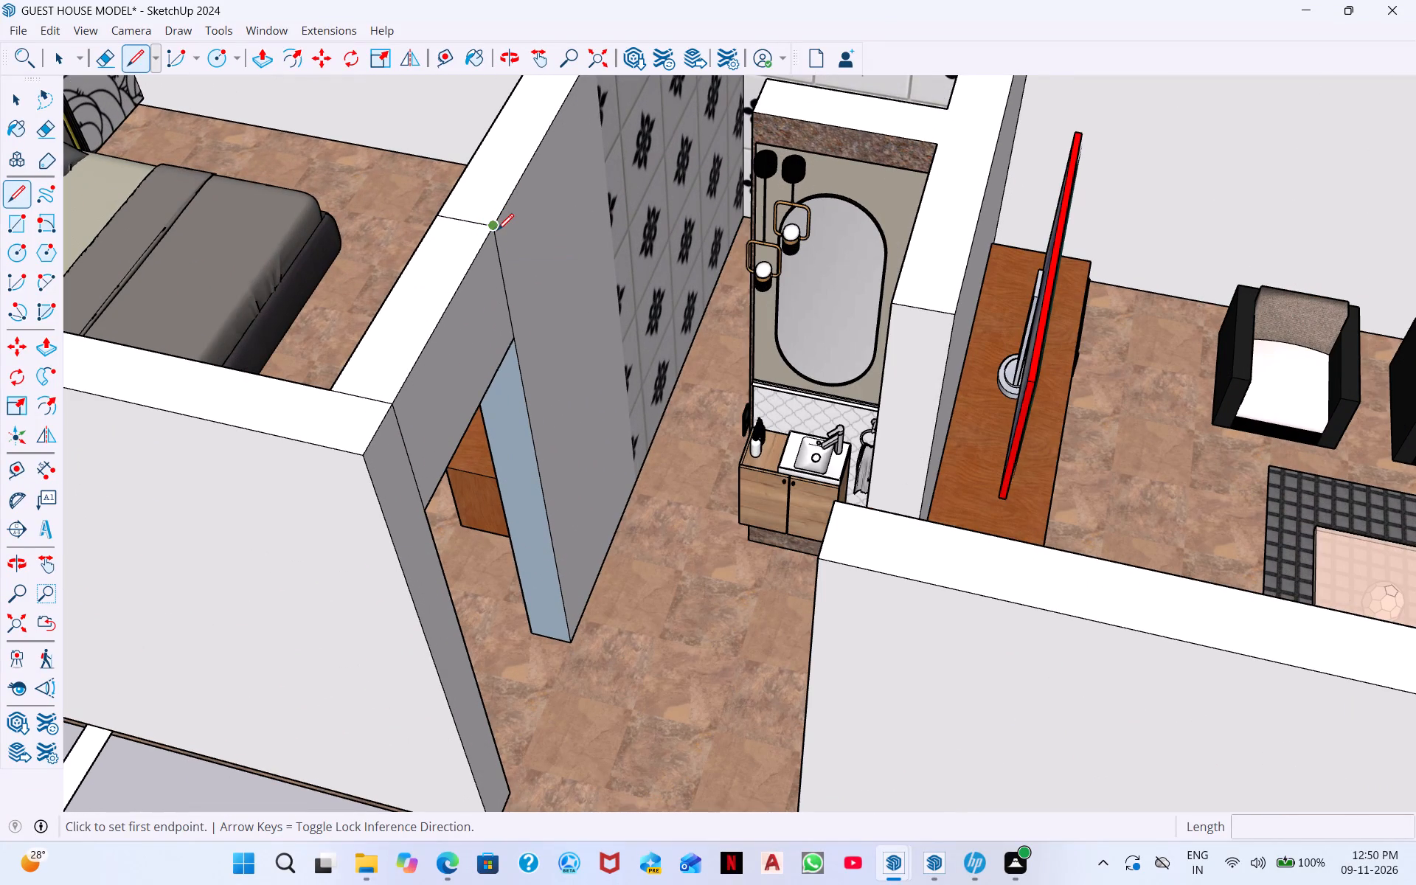
{"action": "left_click", "coordinate": [491, 226]}
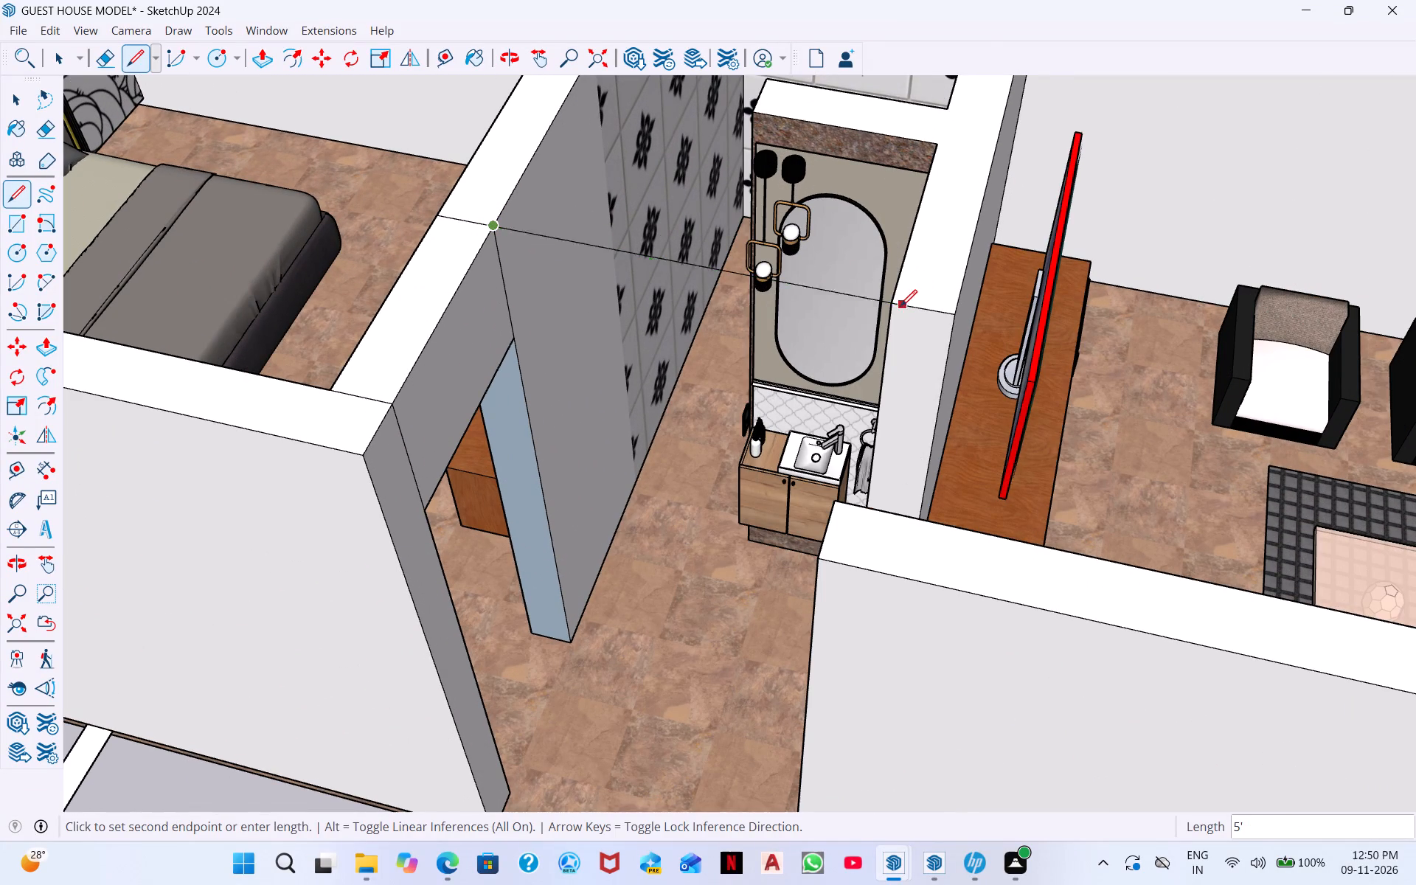
{"action": "left_click", "coordinate": [892, 302]}
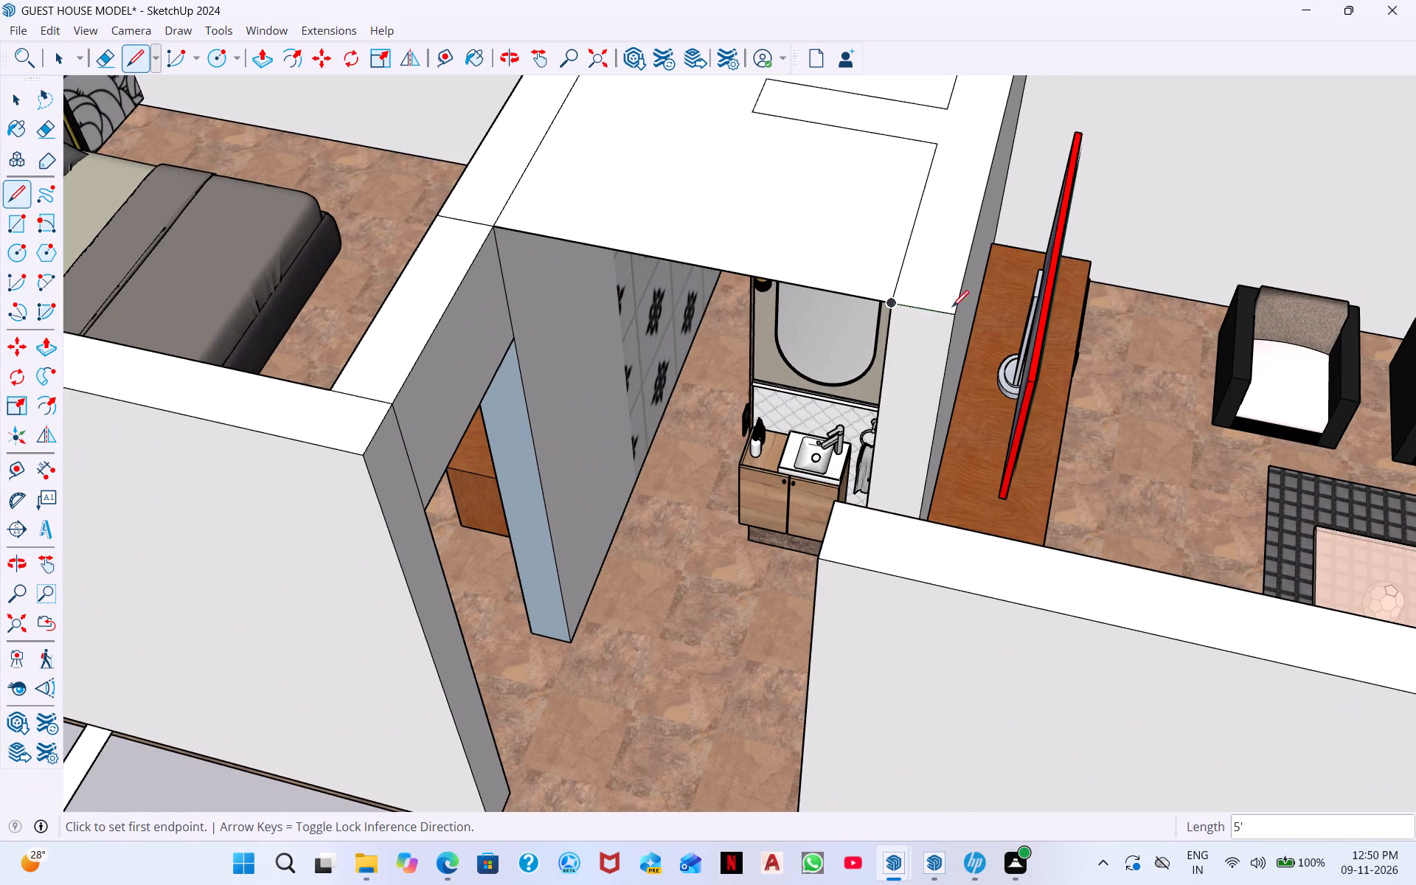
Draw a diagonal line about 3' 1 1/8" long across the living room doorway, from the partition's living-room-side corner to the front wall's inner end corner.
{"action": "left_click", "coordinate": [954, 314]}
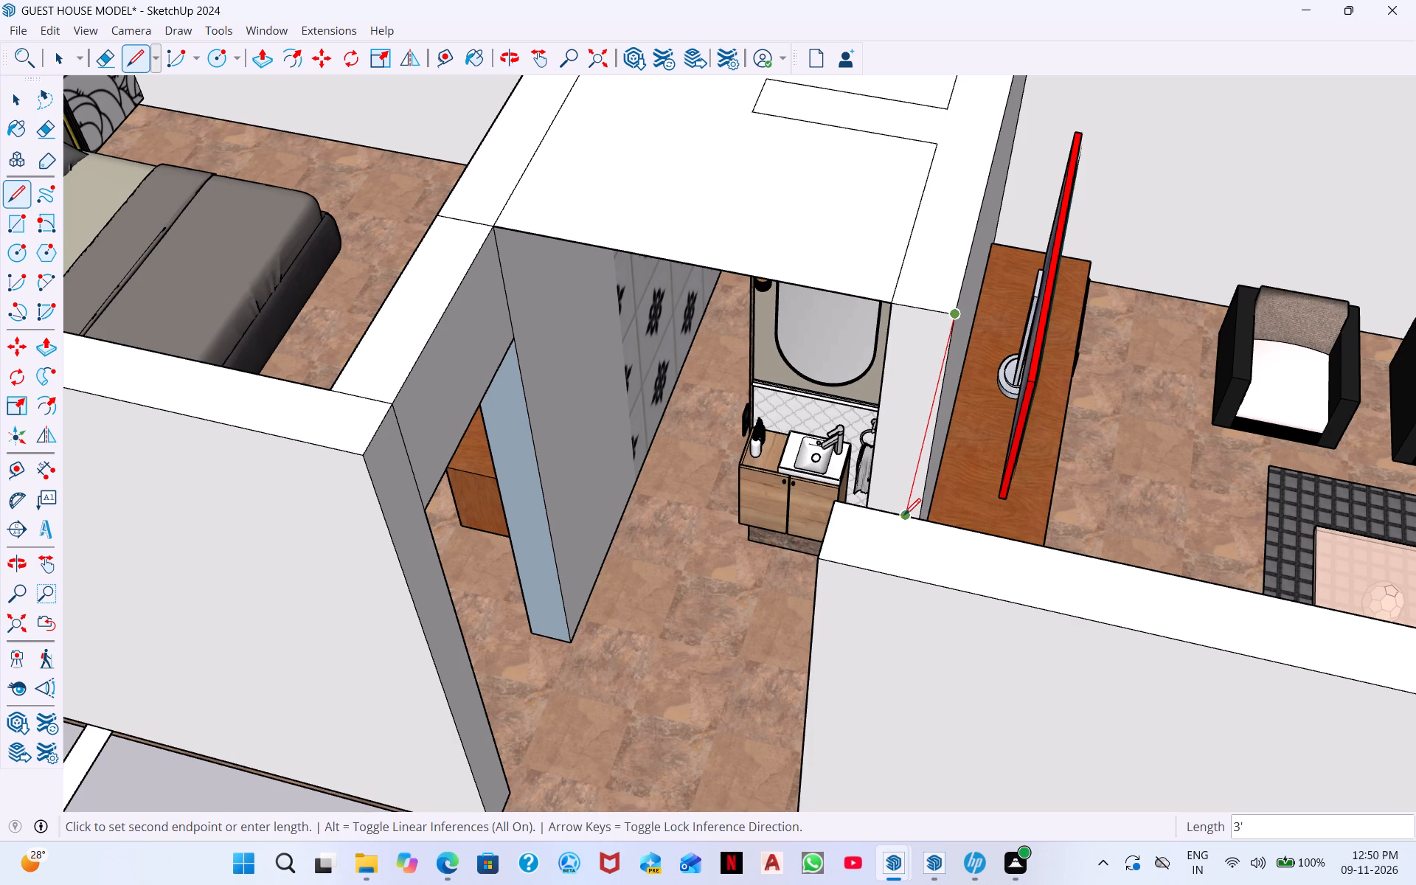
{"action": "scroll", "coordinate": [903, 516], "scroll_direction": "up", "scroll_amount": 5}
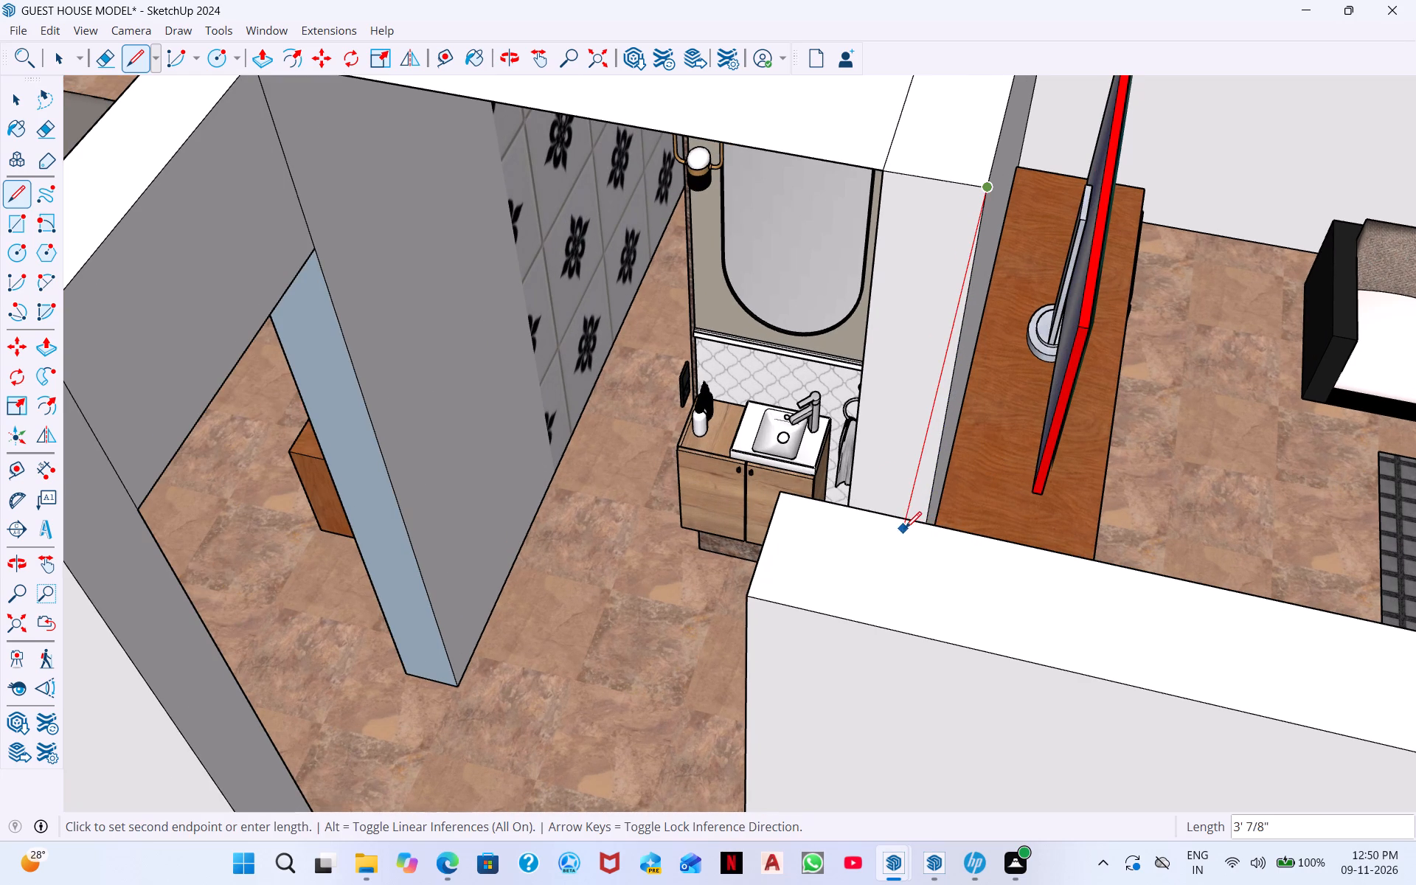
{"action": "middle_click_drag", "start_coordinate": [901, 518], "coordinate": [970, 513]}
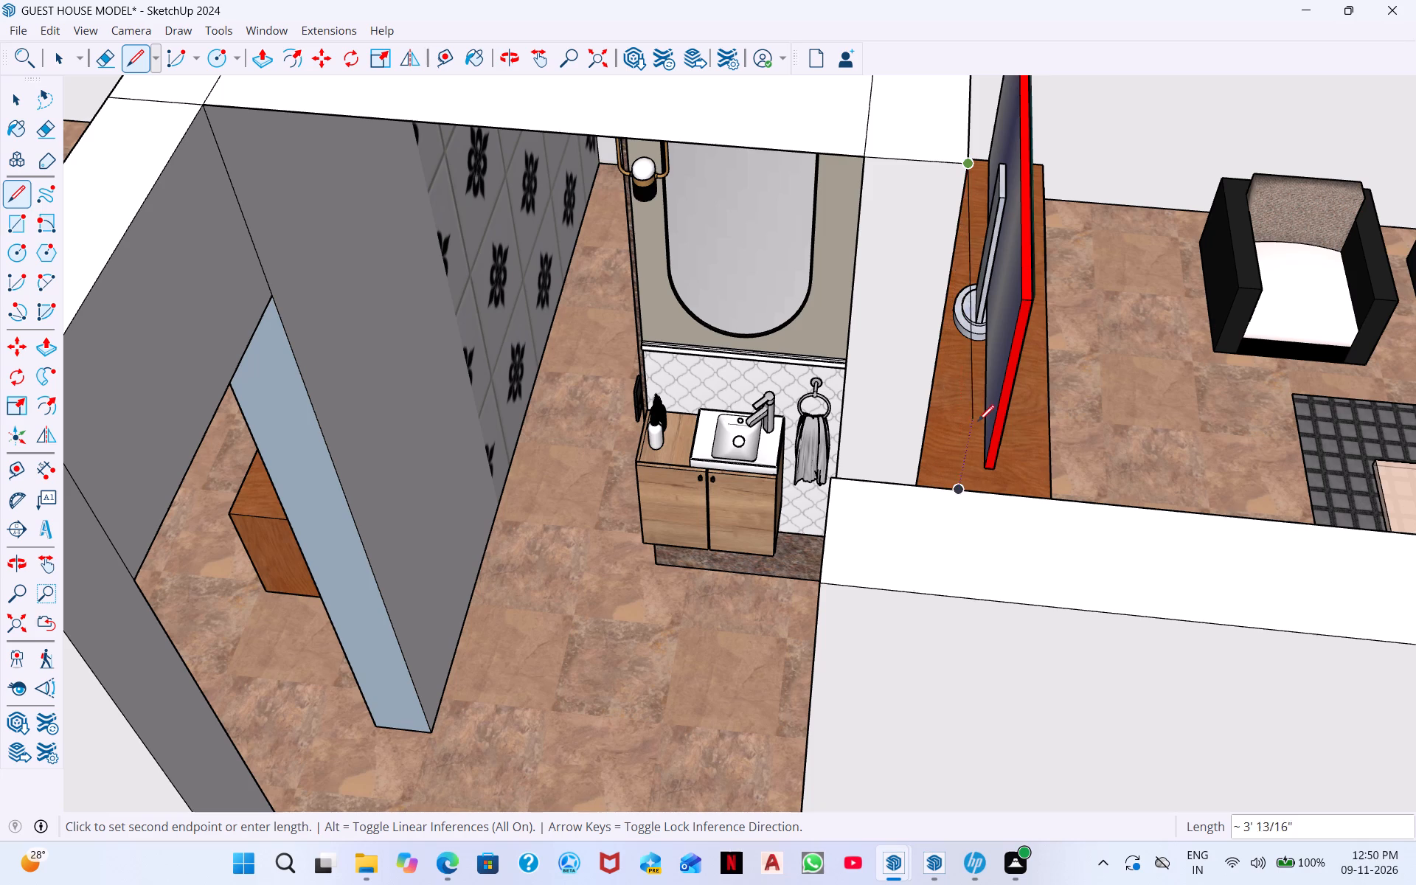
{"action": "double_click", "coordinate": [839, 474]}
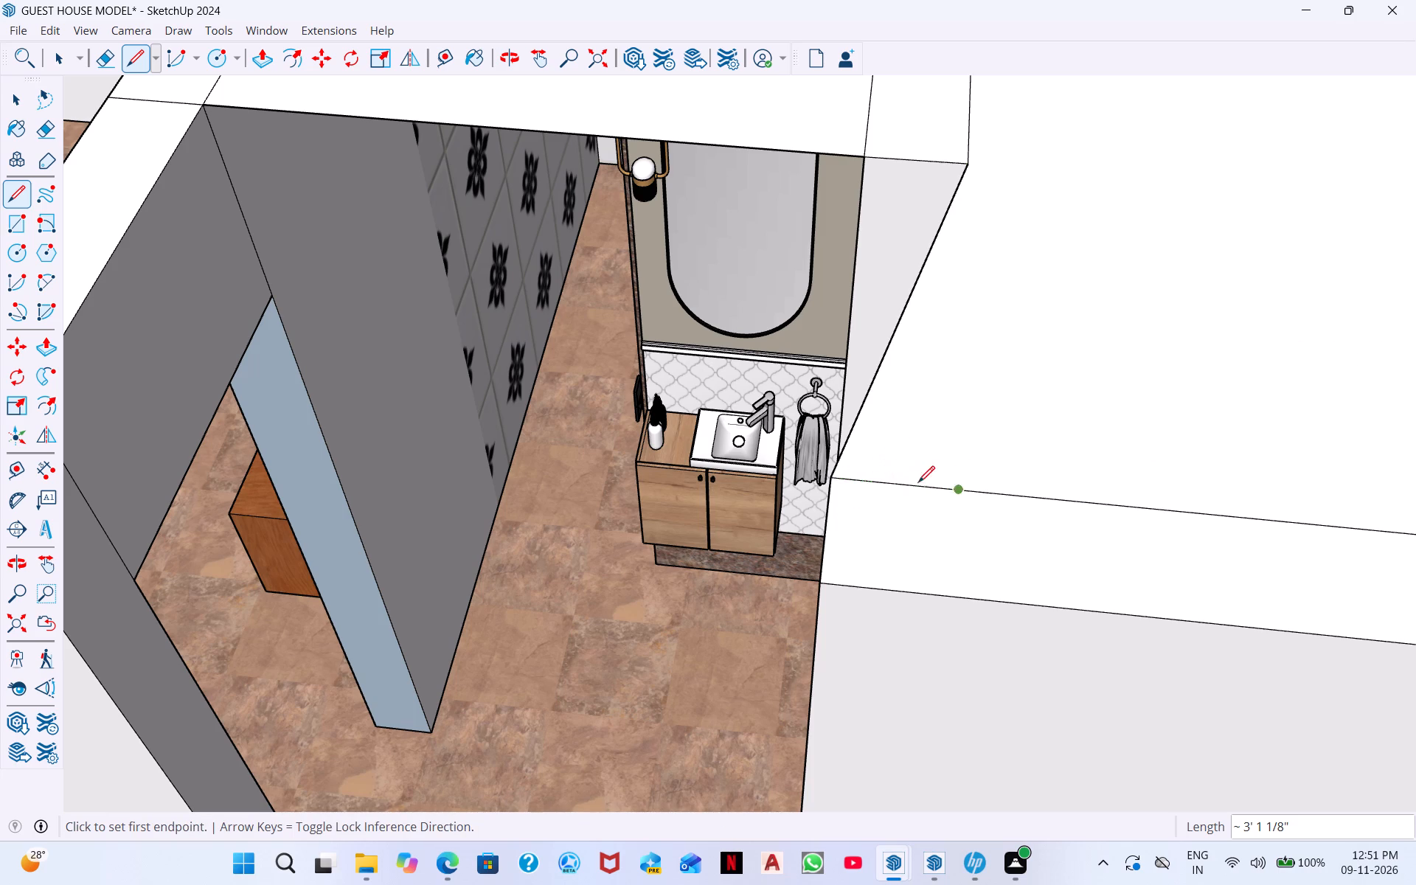
Draw 9" and 4 1/2" segments along the front wall's inner top edge, starting at its end corner beside the living room doorway.
{"action": "left_click", "coordinate": [835, 477]}
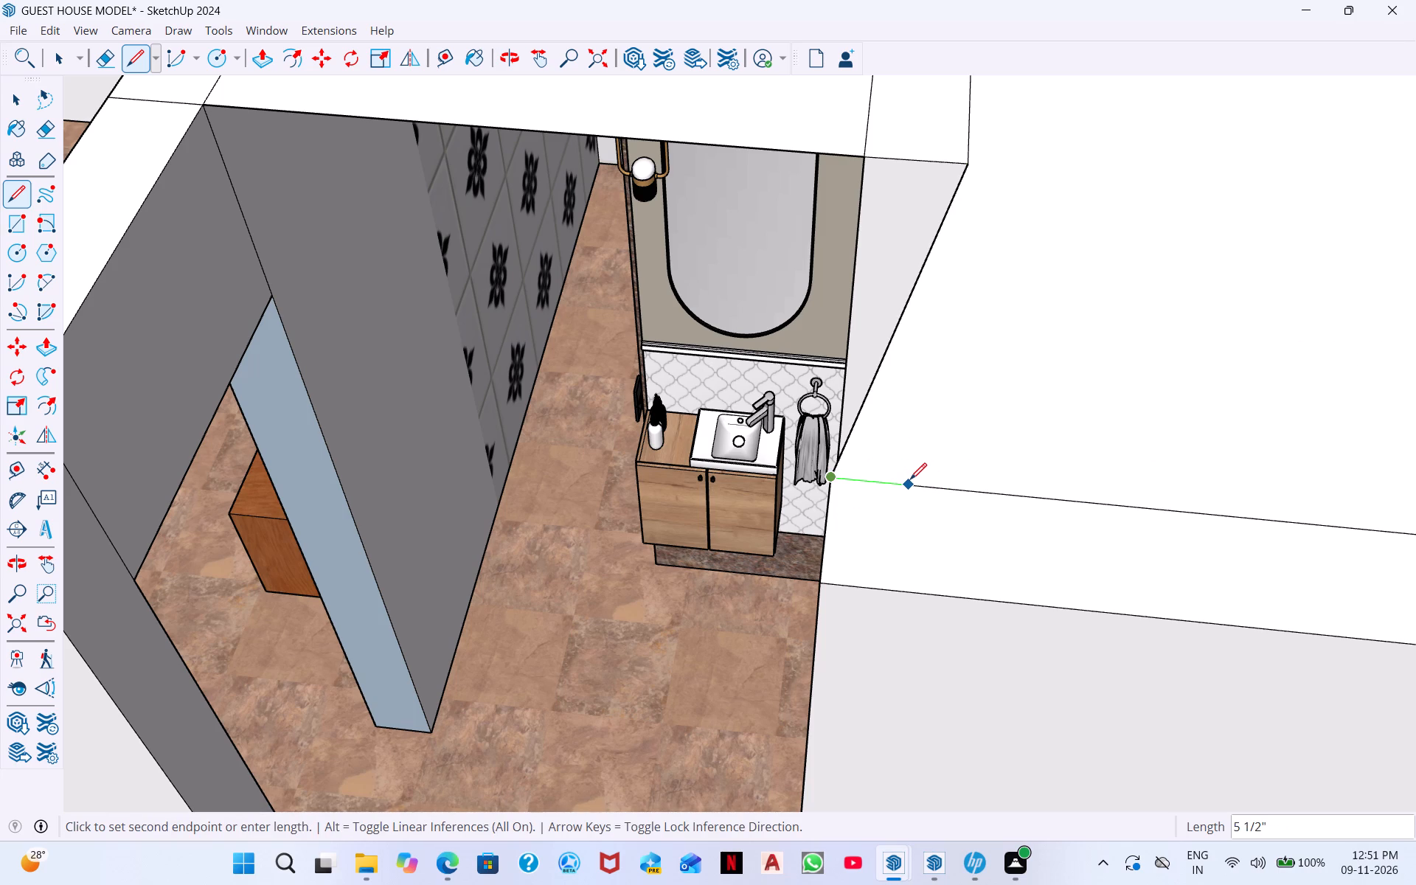
{"action": "key", "text": "9"}
{"action": "key", "text": "shift+quotedbl"}
{"action": "key", "text": "Return"}
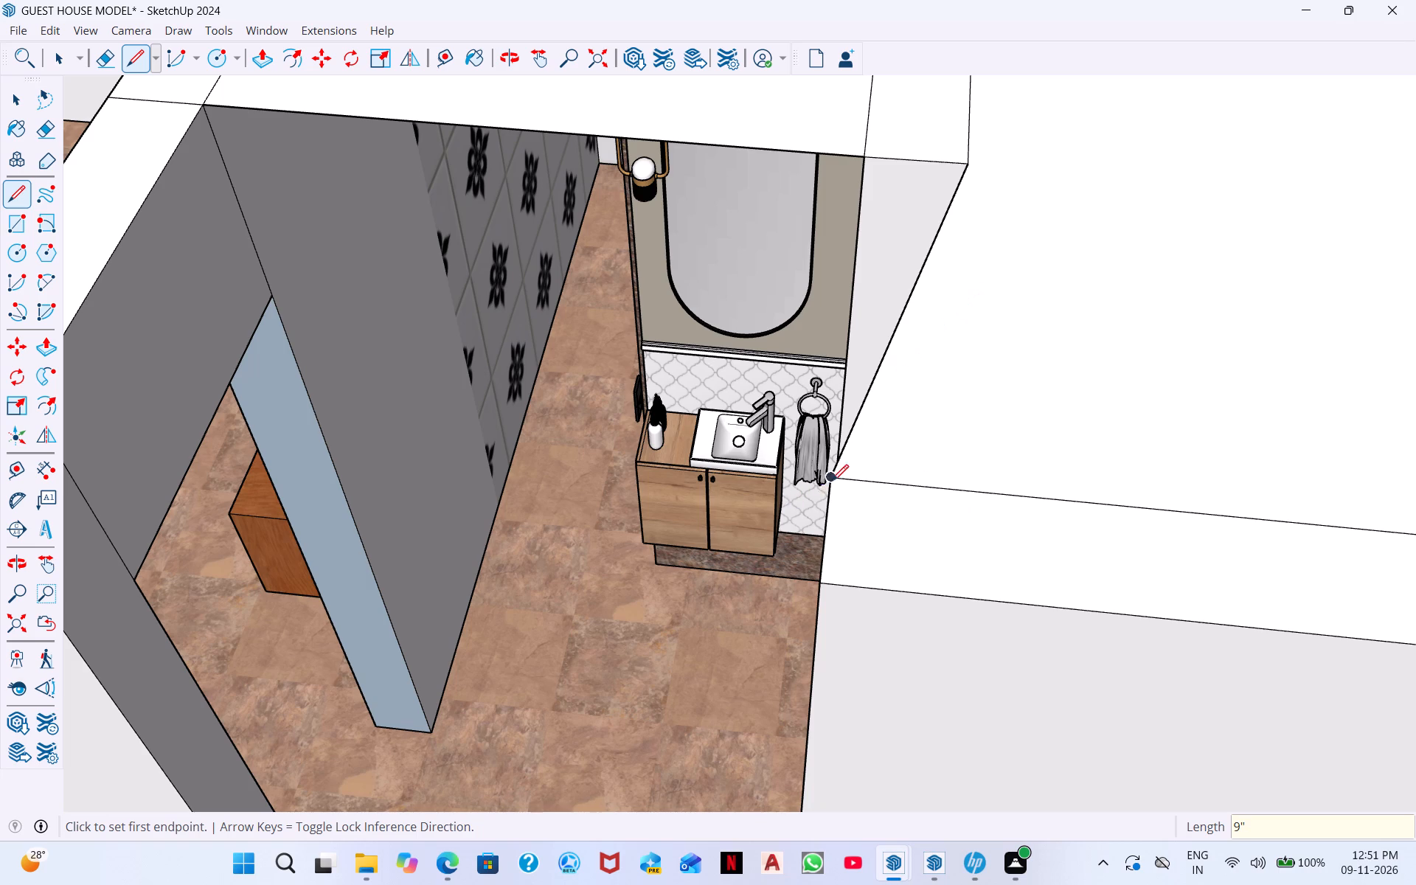
{"action": "left_click", "coordinate": [830, 481]}
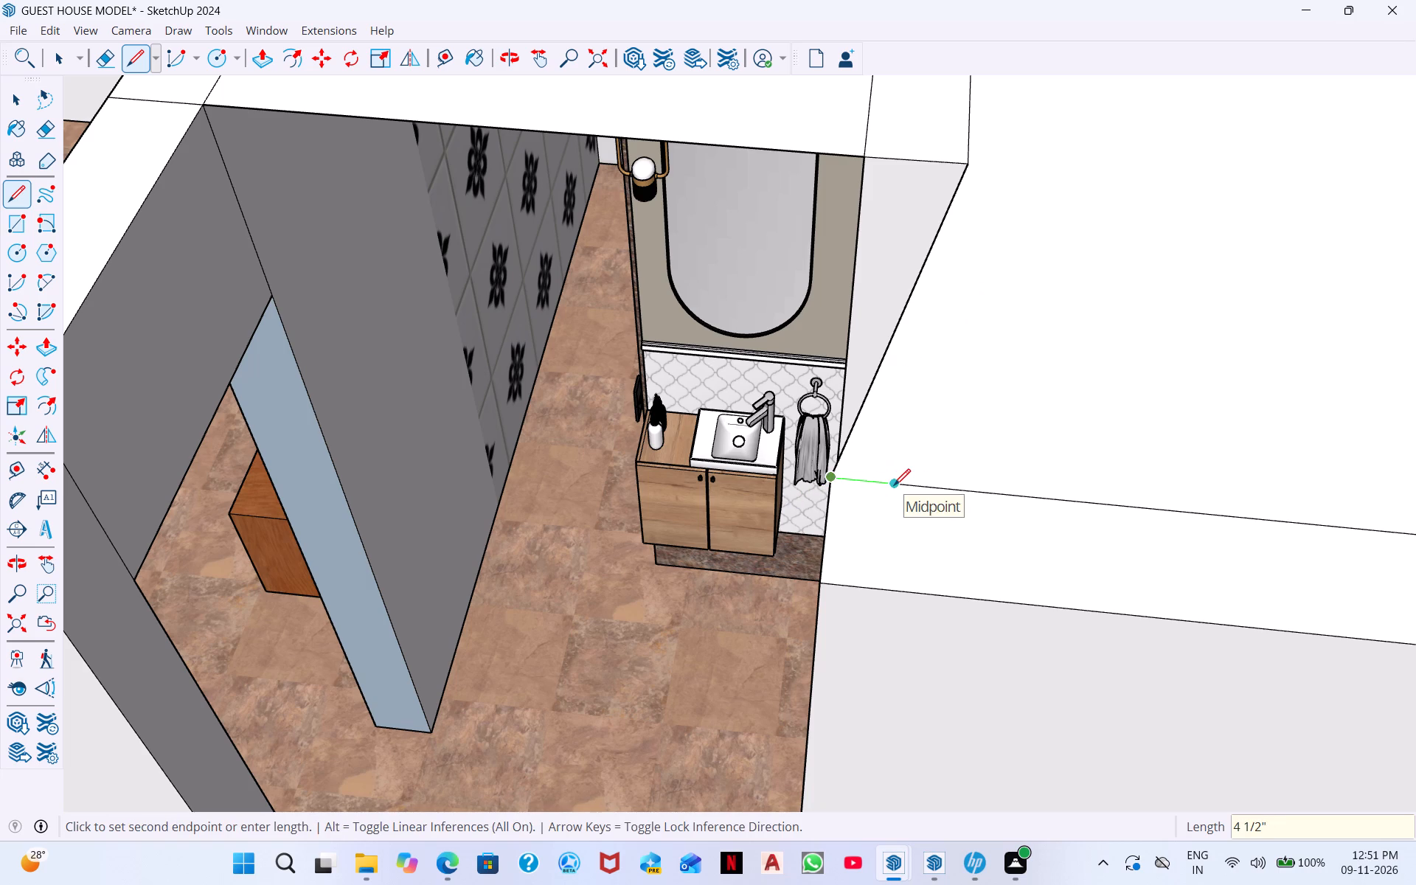
{"action": "left_click", "coordinate": [894, 485]}
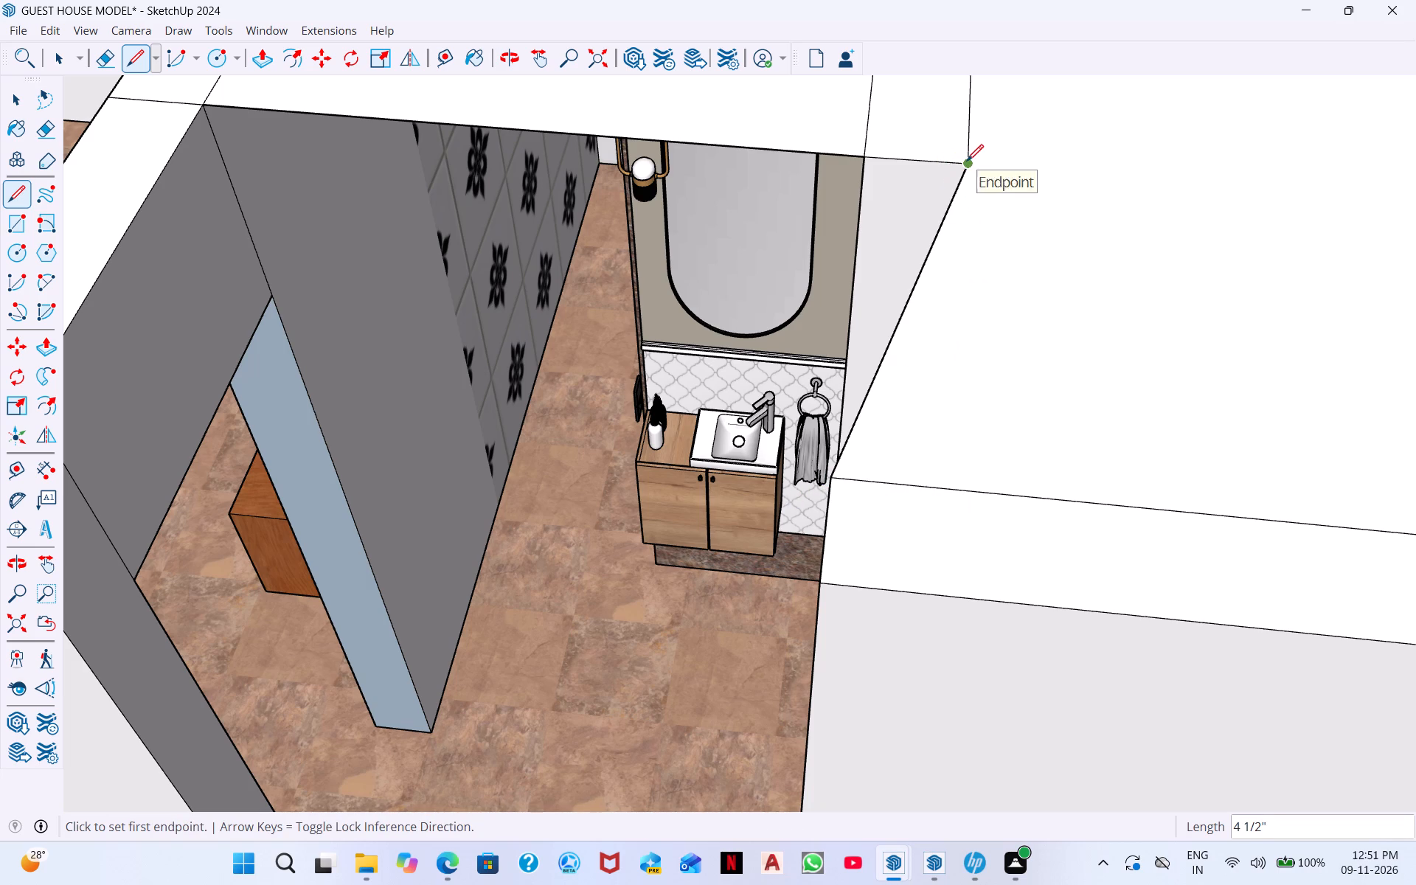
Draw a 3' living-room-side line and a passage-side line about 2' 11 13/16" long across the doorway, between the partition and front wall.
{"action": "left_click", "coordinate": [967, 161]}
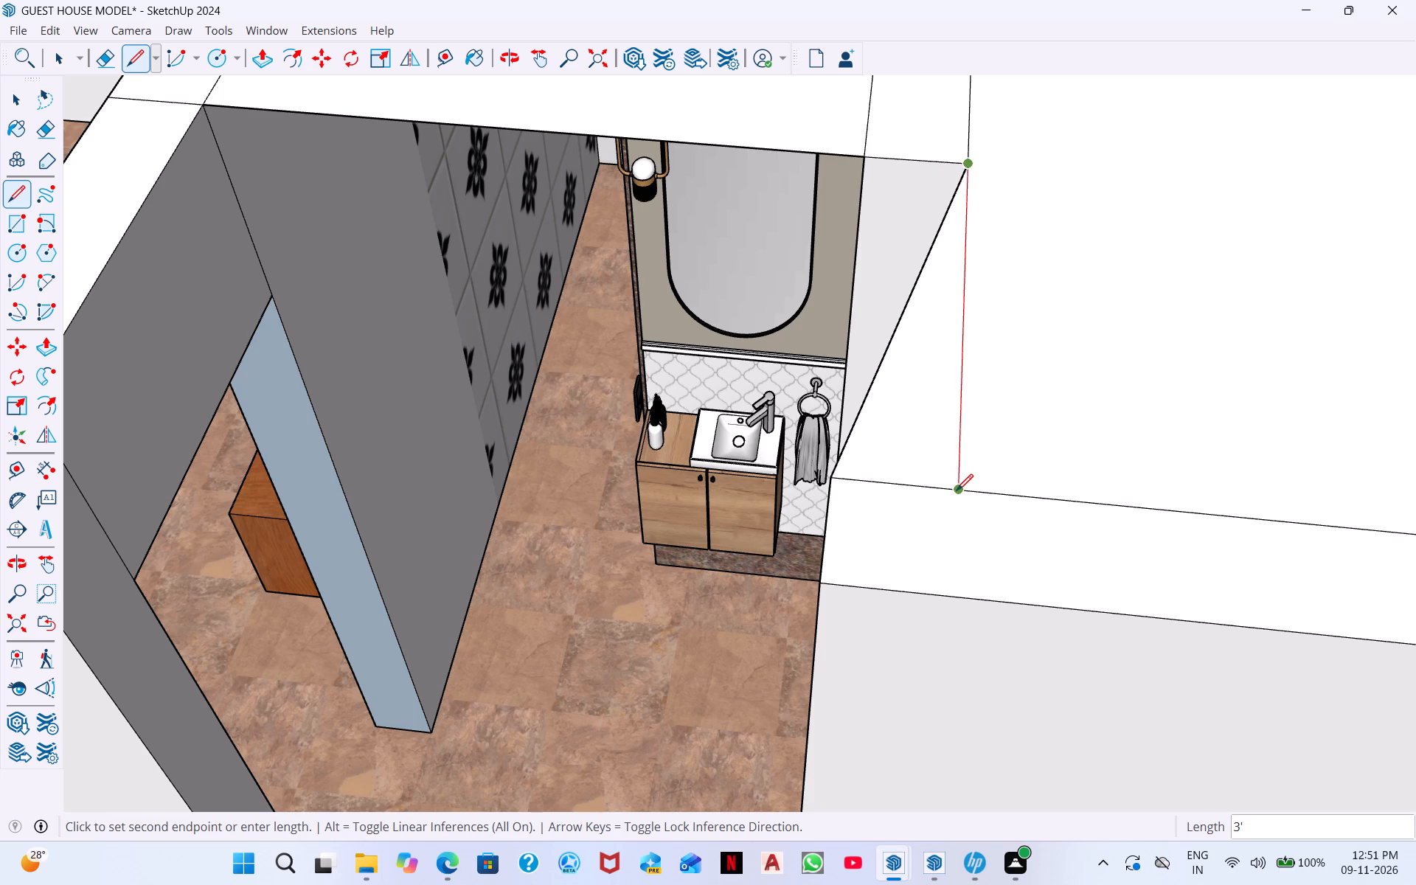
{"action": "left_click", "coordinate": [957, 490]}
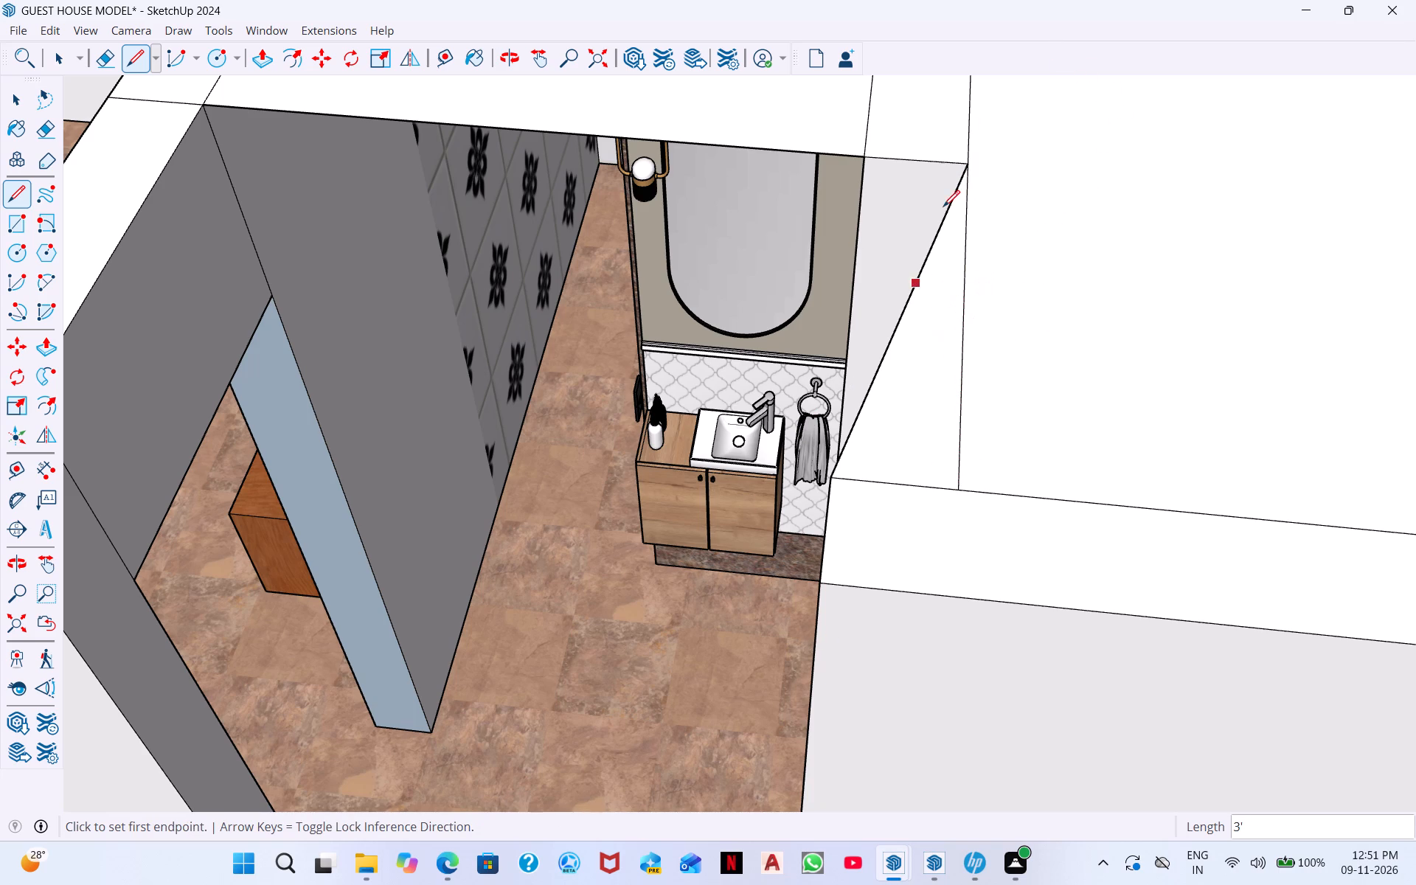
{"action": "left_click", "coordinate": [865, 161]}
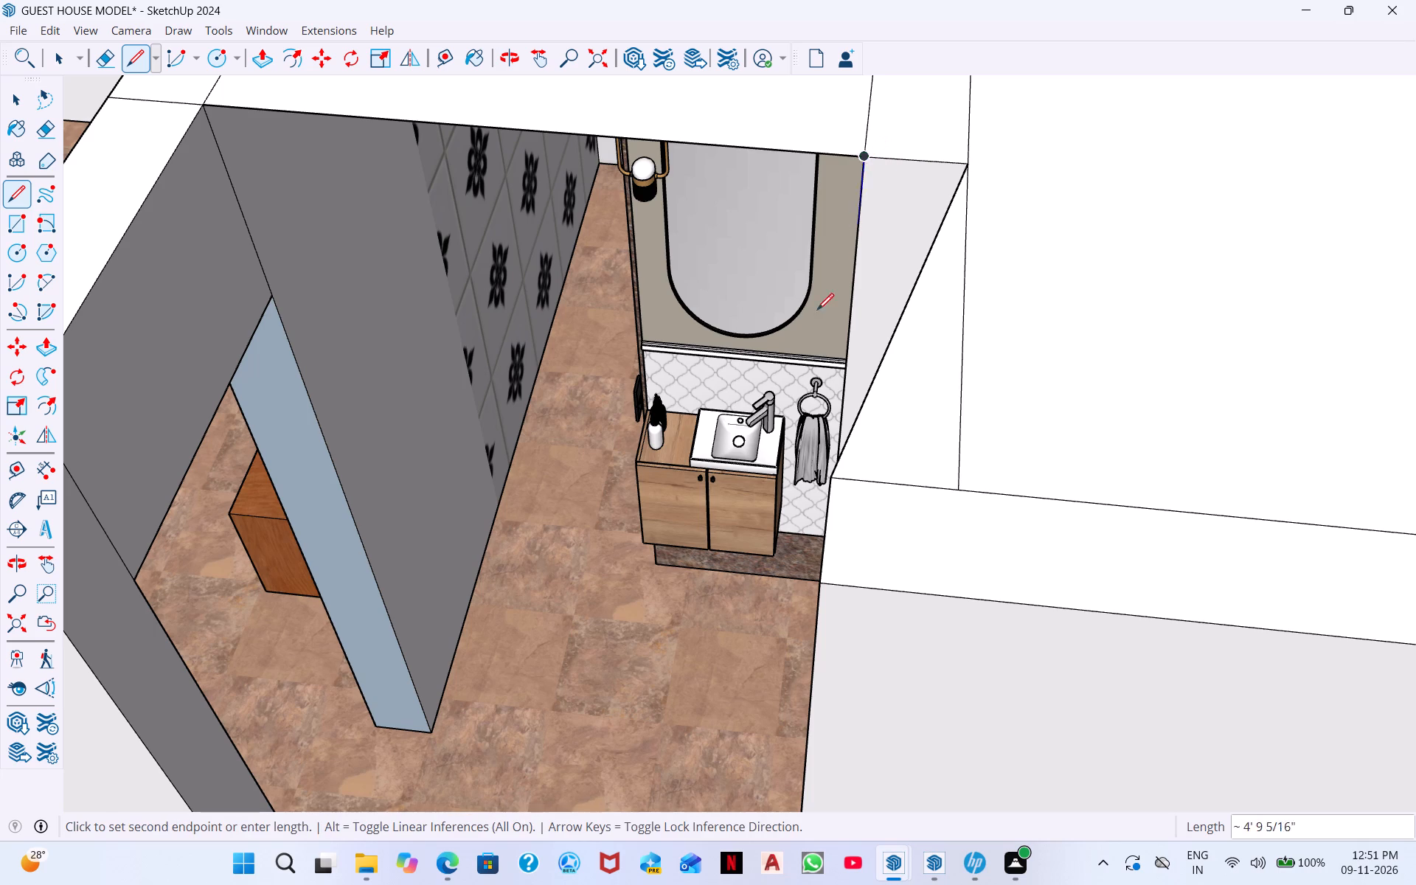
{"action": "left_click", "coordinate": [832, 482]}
Erase the 5' line spanning the passage between the bedroom lintel and the living room partition.
{"action": "scroll", "coordinate": [861, 442], "scroll_direction": "down", "scroll_amount": 7}
{"action": "middle_click", "coordinate": [862, 442]}
{"action": "middle_click_drag", "start_coordinate": [952, 380], "coordinate": [993, 494]}
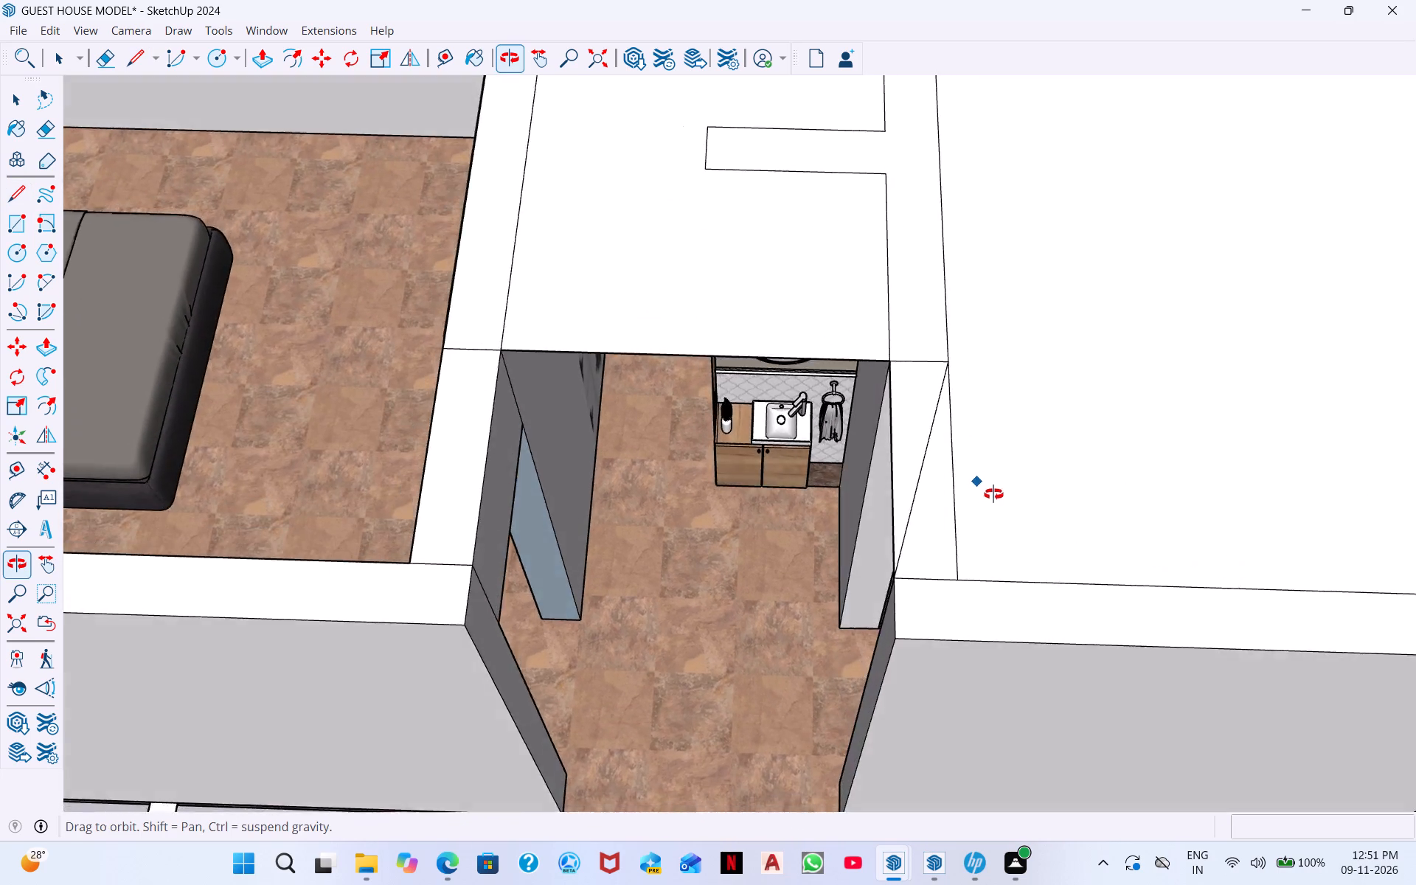
{"action": "middle_click_drag", "start_coordinate": [993, 494], "coordinate": [1415, 262]}
{"action": "scroll", "coordinate": [1142, 185], "scroll_direction": "down", "scroll_amount": 1}
{"action": "middle_click_drag", "start_coordinate": [1108, 137], "coordinate": [985, 322]}
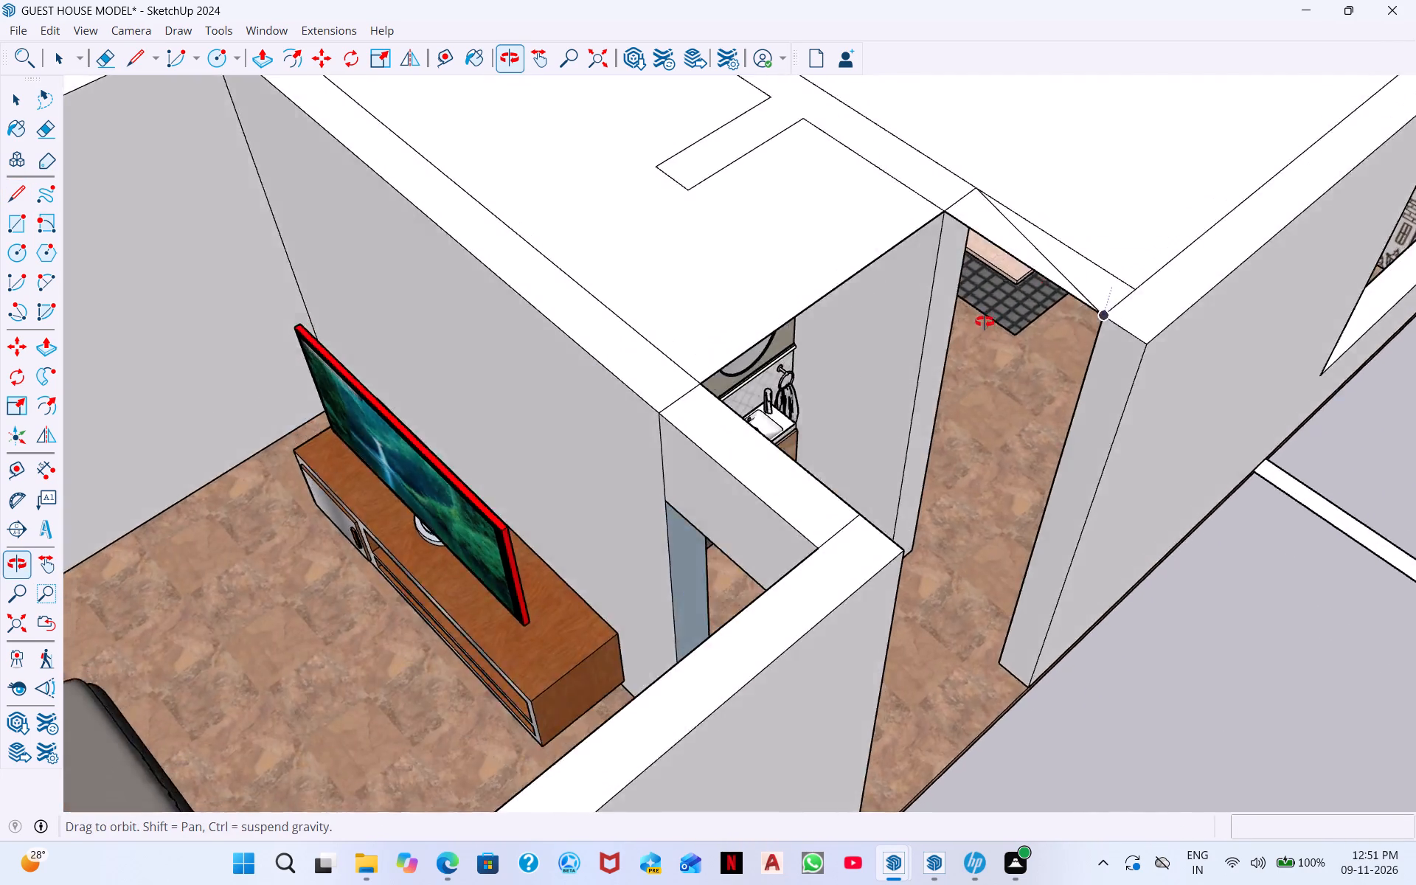
{"action": "middle_click_drag", "start_coordinate": [985, 322], "coordinate": [867, 331]}
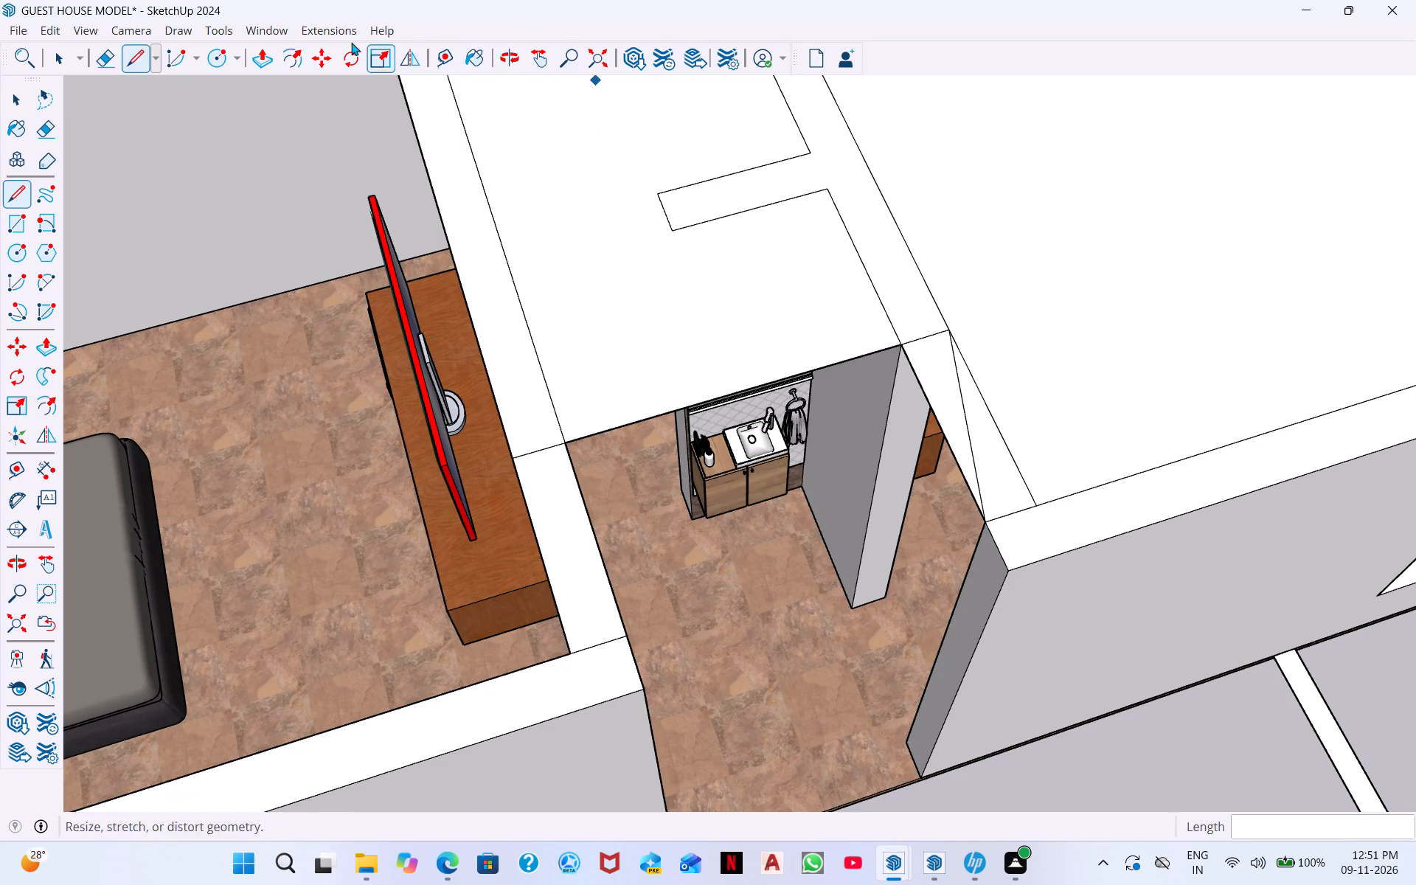
{"action": "left_click", "coordinate": [107, 63]}
{"action": "left_click_drag", "start_coordinate": [590, 443], "coordinate": [586, 427]}
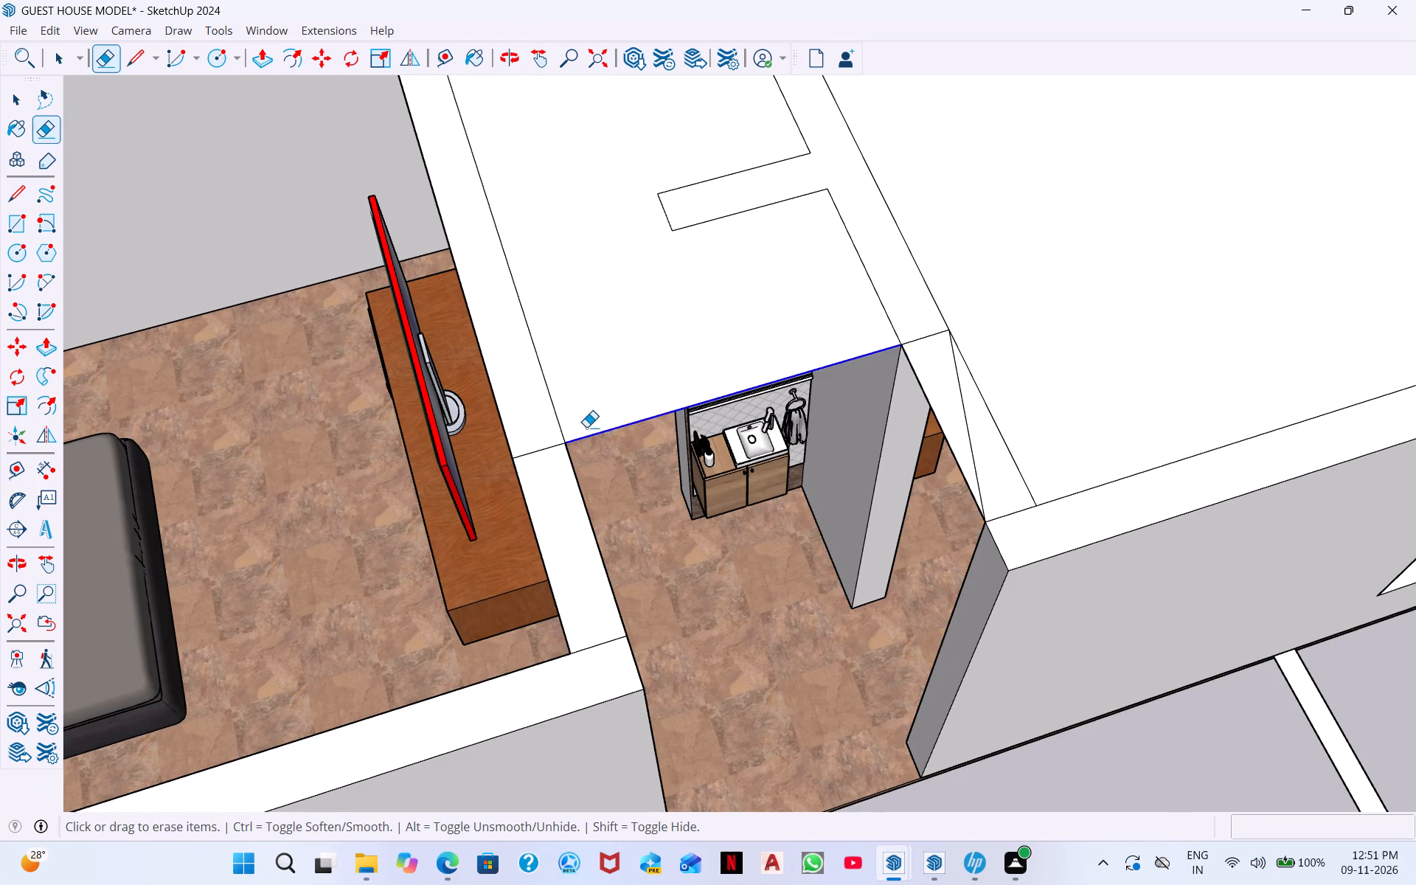
{"action": "left_click_drag", "start_coordinate": [586, 427], "coordinate": [586, 426]}
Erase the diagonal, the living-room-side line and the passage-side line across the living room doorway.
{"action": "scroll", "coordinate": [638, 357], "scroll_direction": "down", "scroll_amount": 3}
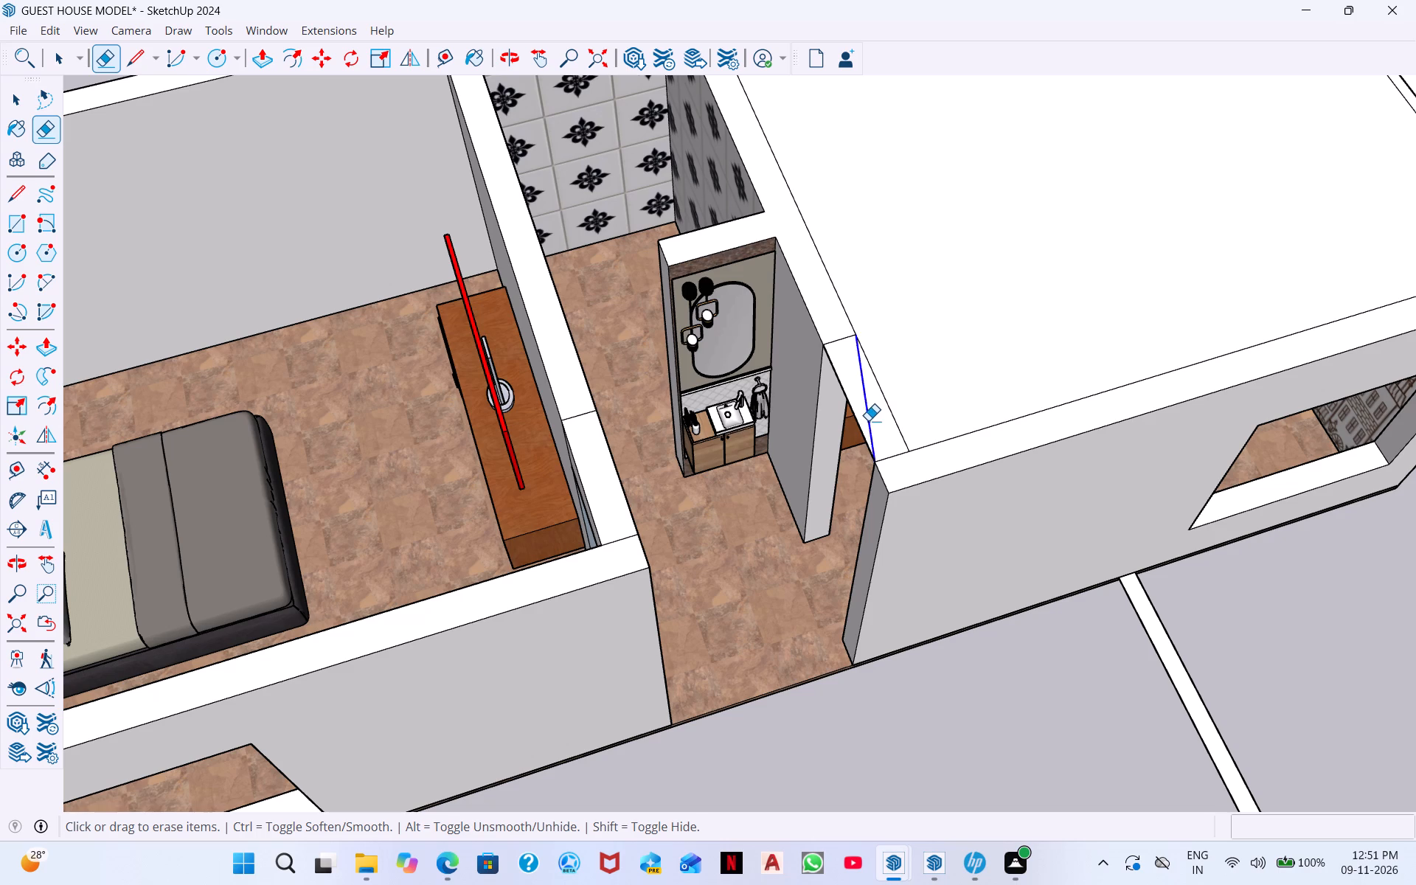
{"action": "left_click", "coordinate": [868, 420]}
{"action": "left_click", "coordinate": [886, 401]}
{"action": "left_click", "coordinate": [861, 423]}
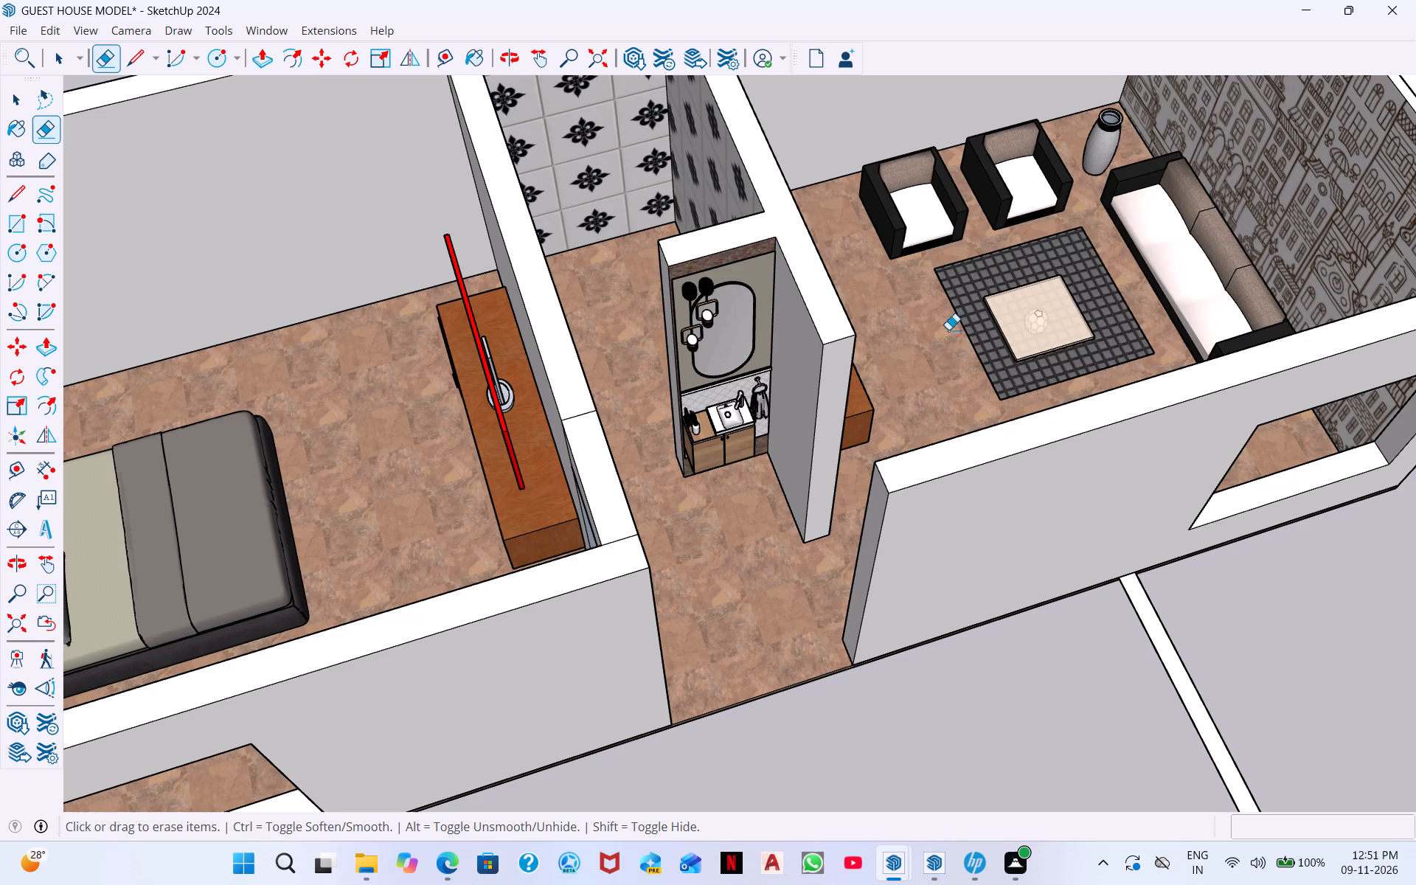
Outline the living room doorway strip at wall-top level with a passage-side line about 2' 11 13/16" long and a 3' living-room-side line.
{"action": "scroll", "coordinate": [963, 308], "scroll_direction": "down", "scroll_amount": 4}
{"action": "middle_click_drag", "start_coordinate": [928, 330], "coordinate": [563, 337]}
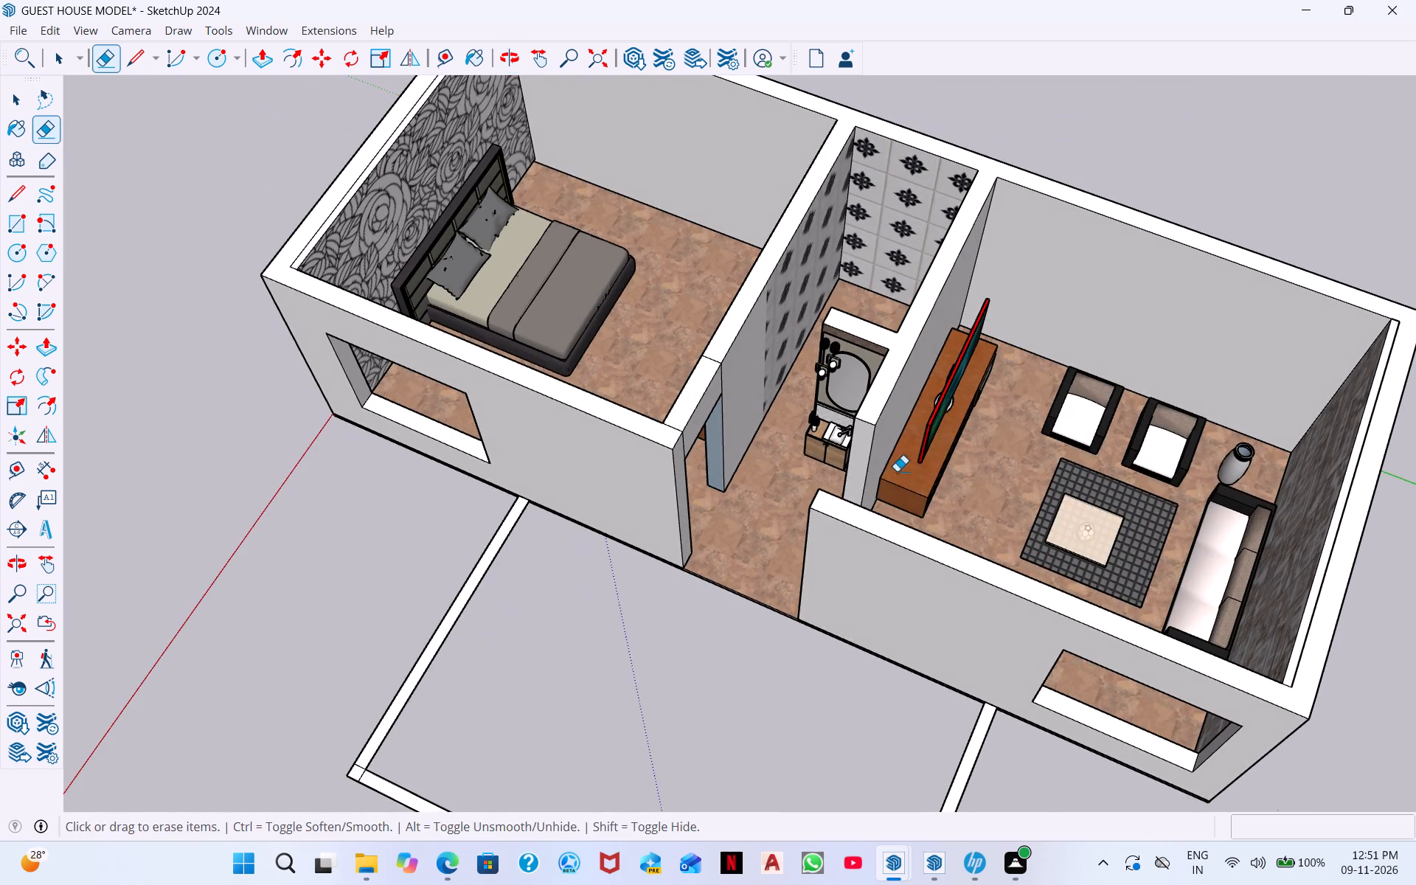
{"action": "middle_click_drag", "start_coordinate": [897, 473], "coordinate": [433, 343]}
{"action": "scroll", "coordinate": [466, 0], "scroll_direction": "up", "scroll_amount": 1}
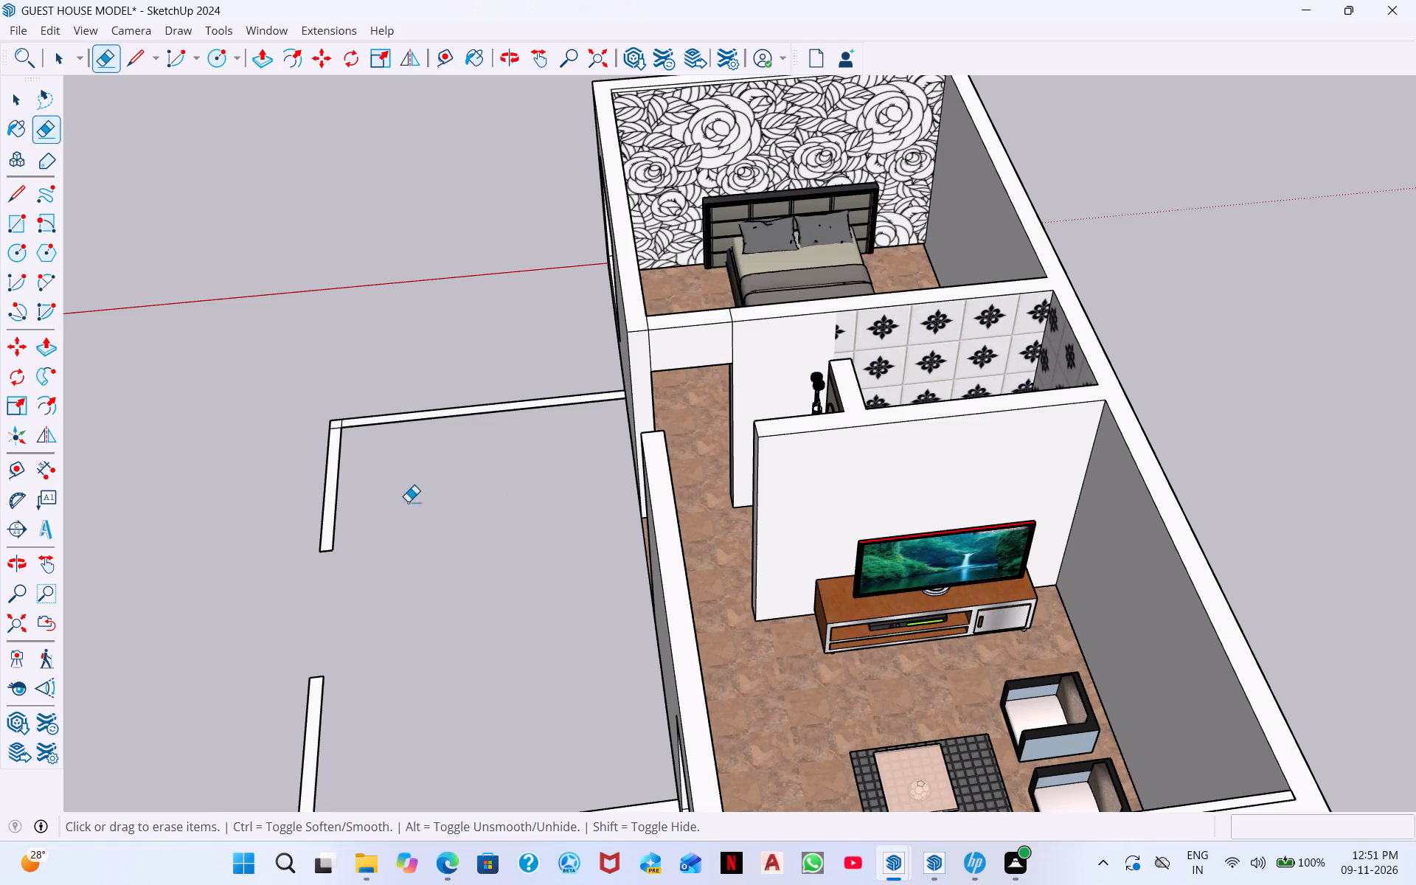
{"action": "left_click", "coordinate": [132, 59]}
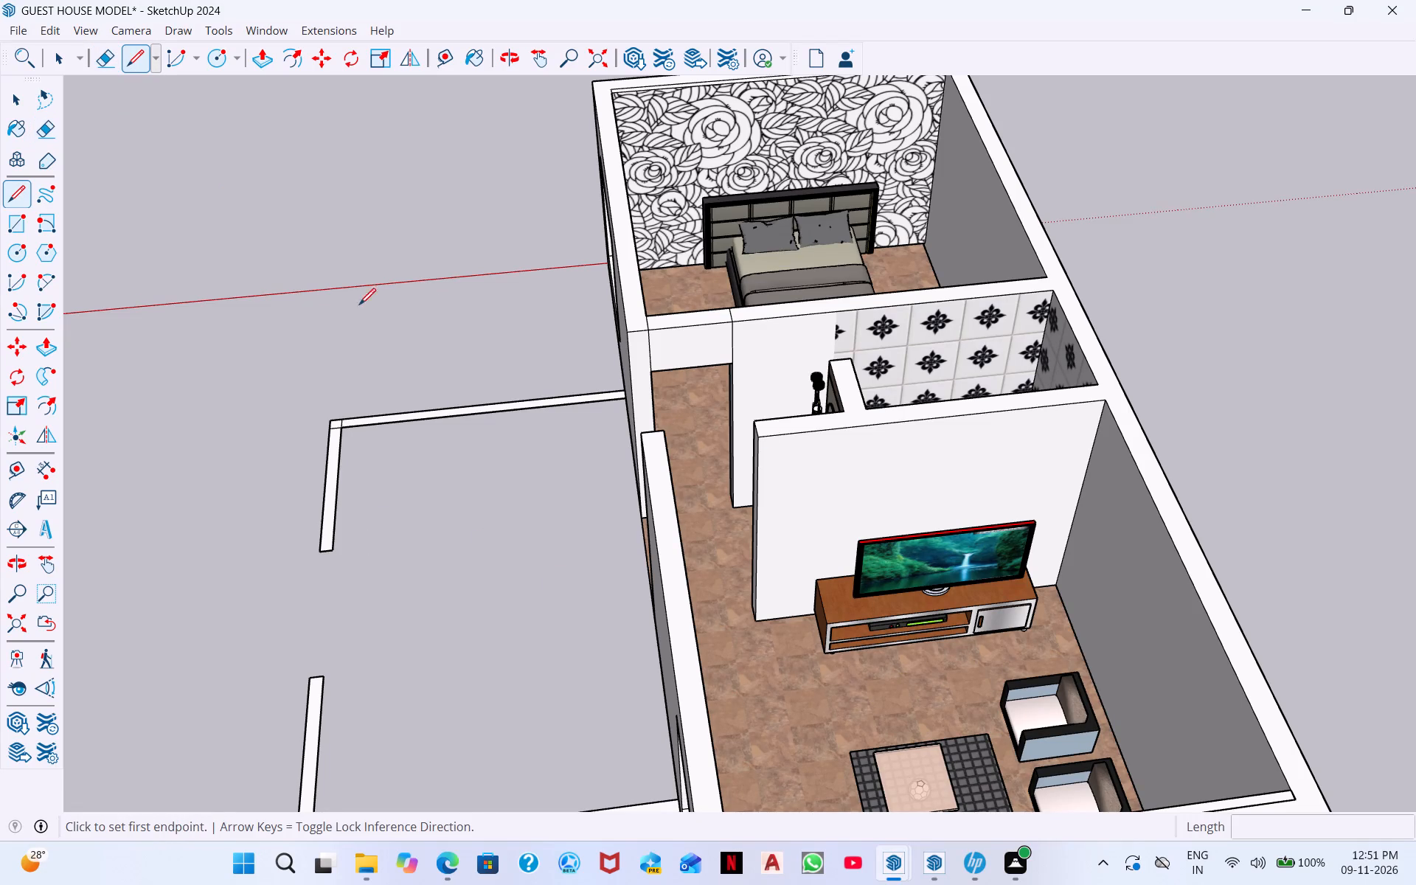
{"action": "middle_click_drag", "start_coordinate": [787, 524], "coordinate": [684, 718]}
{"action": "middle_click_drag", "start_coordinate": [615, 599], "coordinate": [628, 755]}
{"action": "scroll", "coordinate": [587, 622], "scroll_direction": "up", "scroll_amount": 5}
{"action": "scroll", "coordinate": [662, 599], "scroll_direction": "up", "scroll_amount": 4}
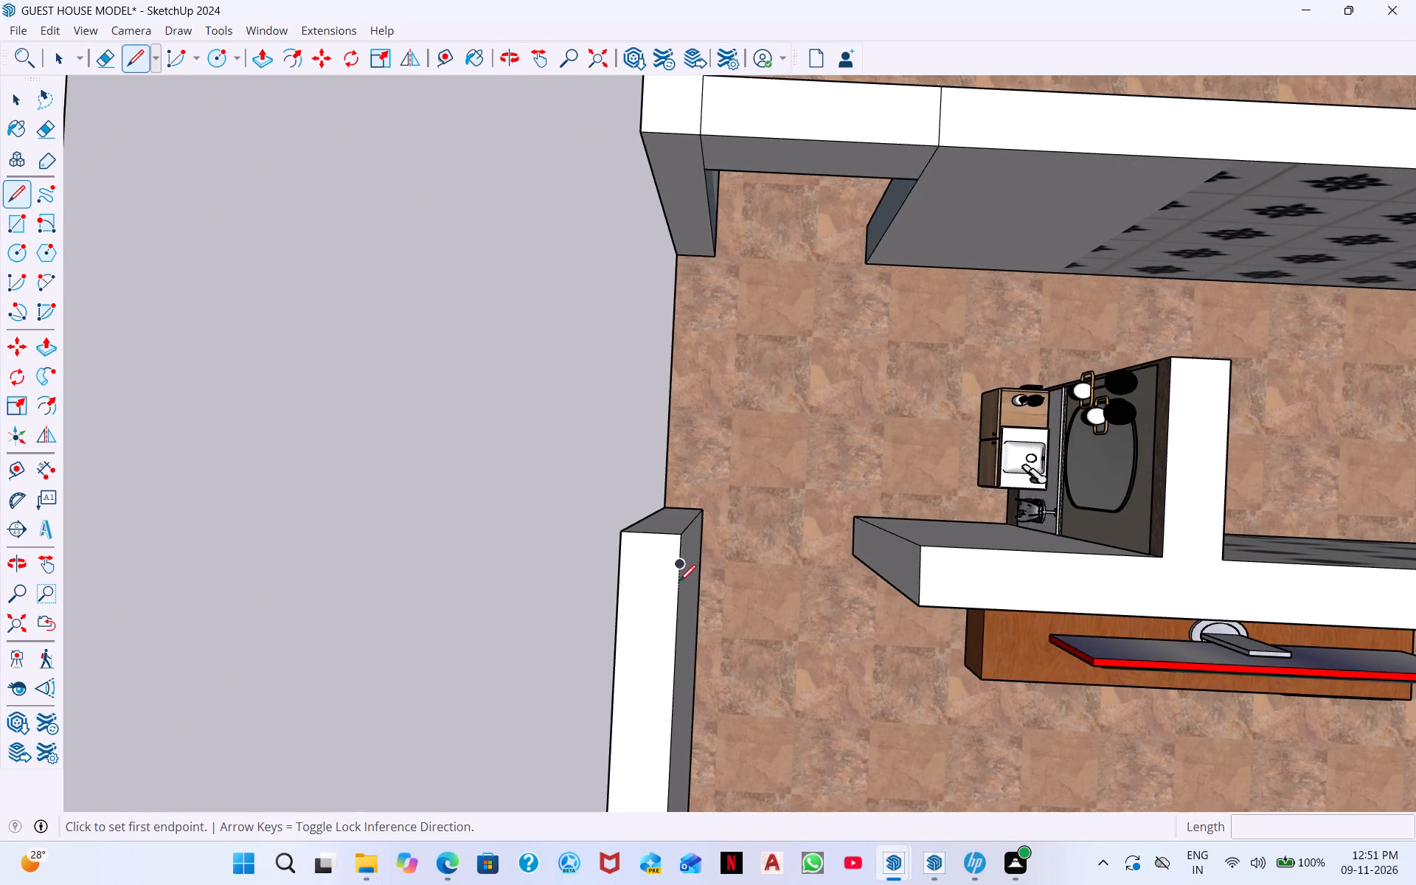
{"action": "left_click", "coordinate": [680, 541]}
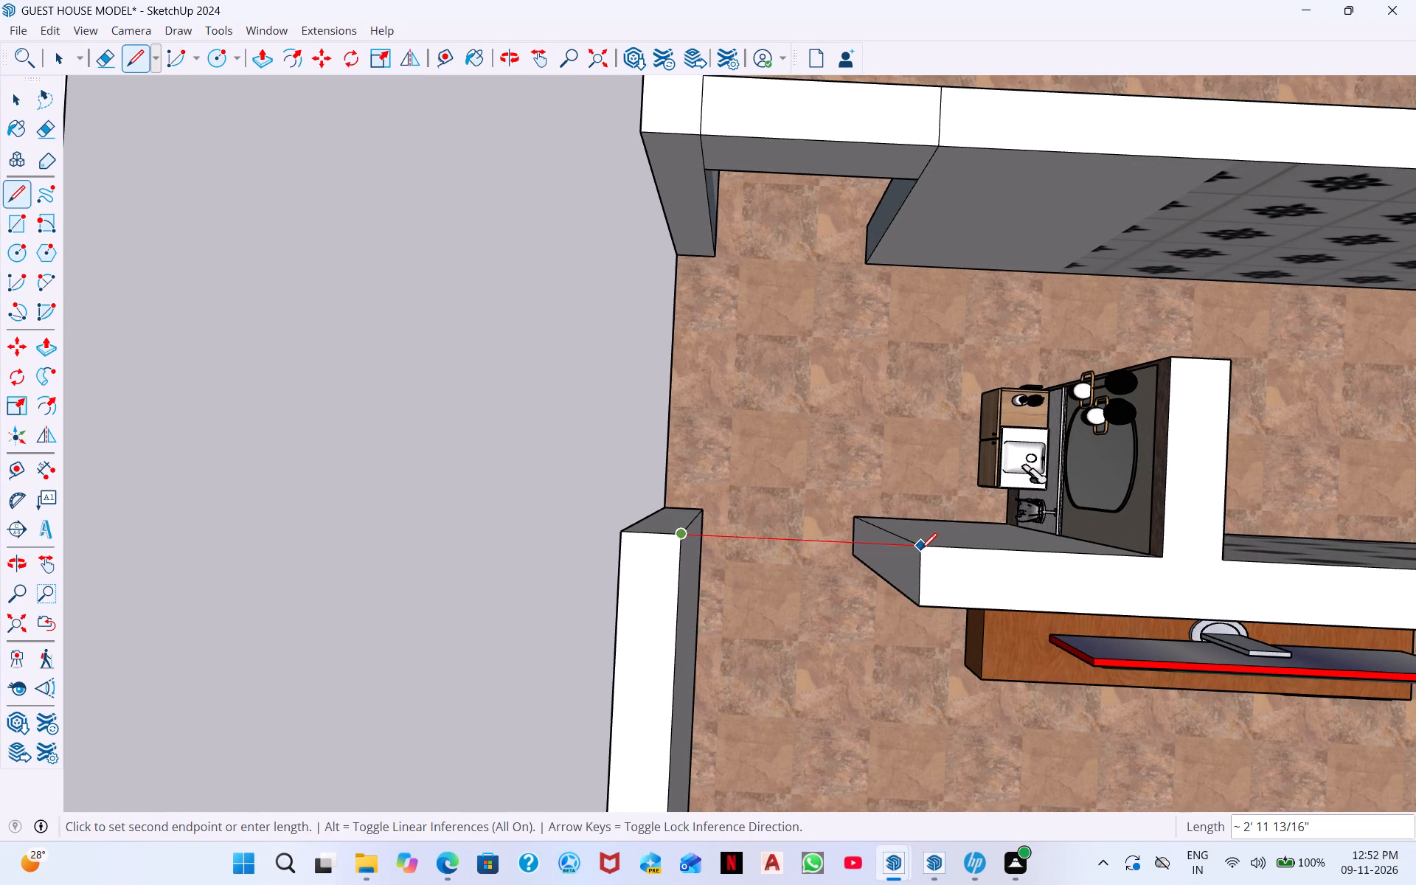
{"action": "left_click", "coordinate": [921, 549]}
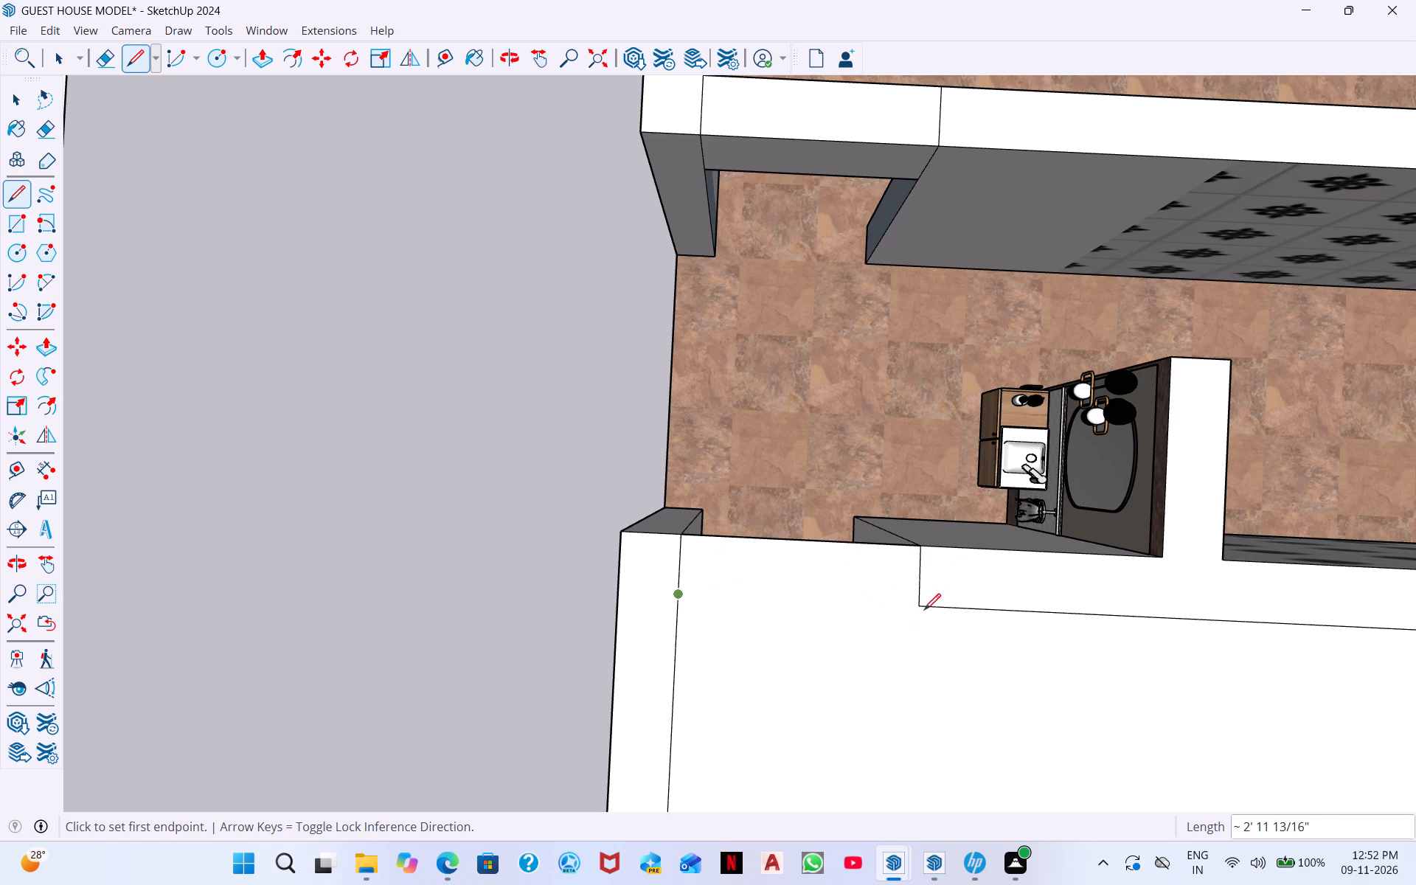
{"action": "left_click", "coordinate": [676, 595]}
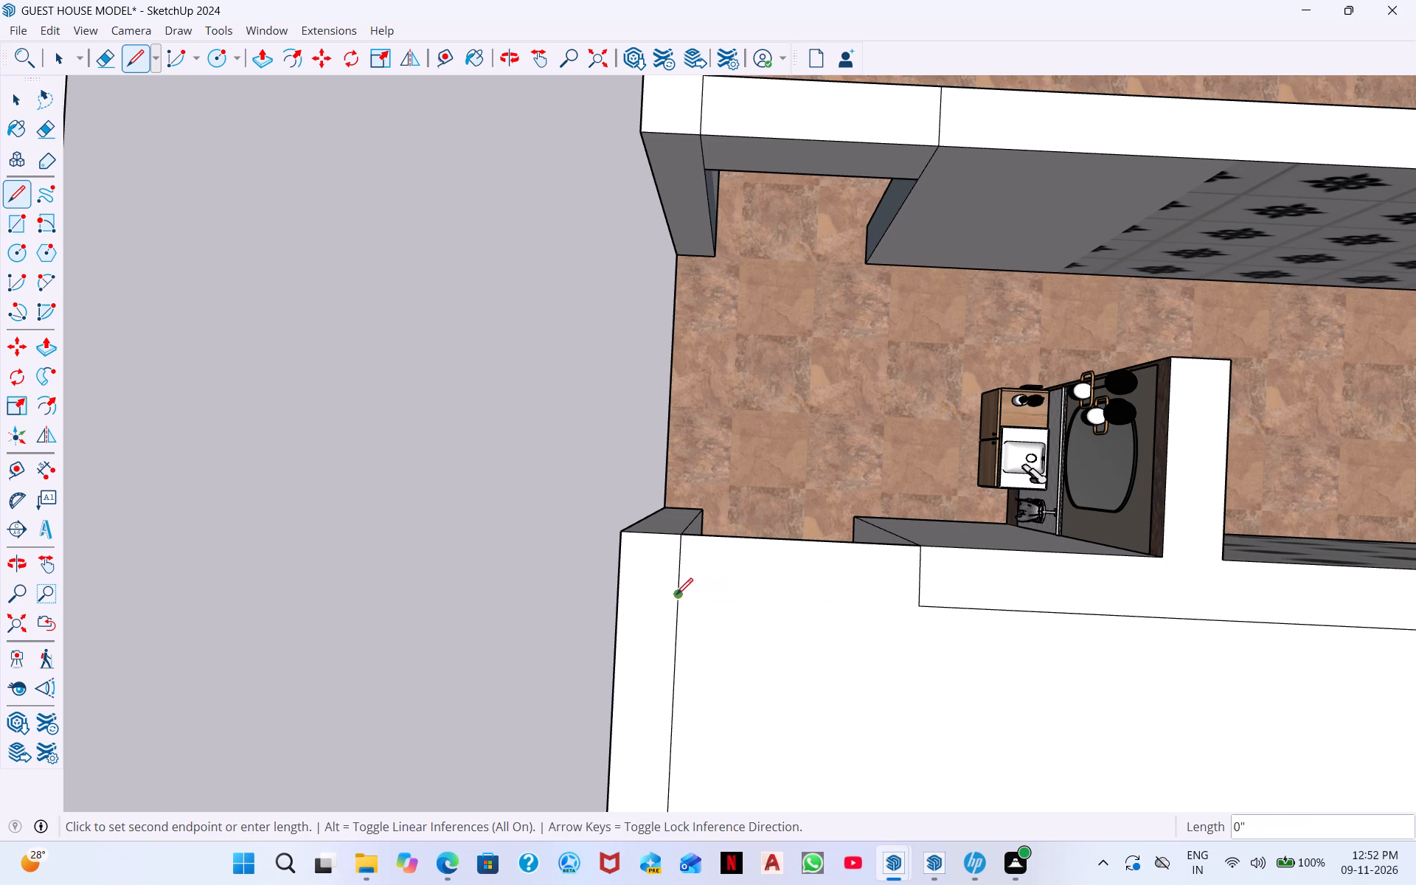
{"action": "left_click", "coordinate": [920, 605]}
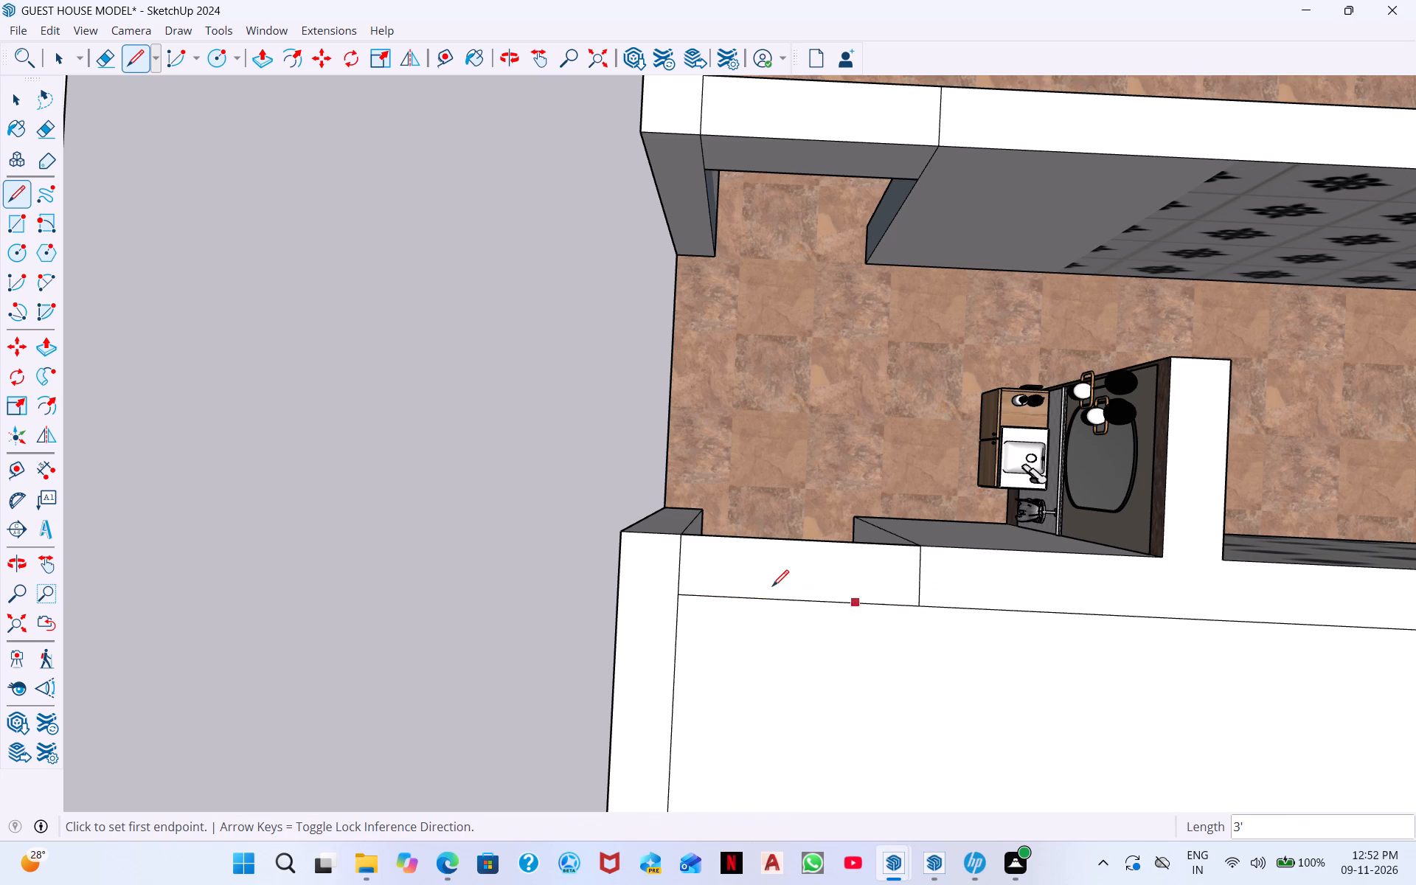
Examine the new strip over the living room doorway and its meeting with the partition from above, outside and below.
{"action": "scroll", "coordinate": [766, 569], "scroll_direction": "down", "scroll_amount": 7}
{"action": "middle_click_drag", "start_coordinate": [838, 638], "coordinate": [837, 357]}
{"action": "scroll", "coordinate": [878, 479], "scroll_direction": "down", "scroll_amount": 5}
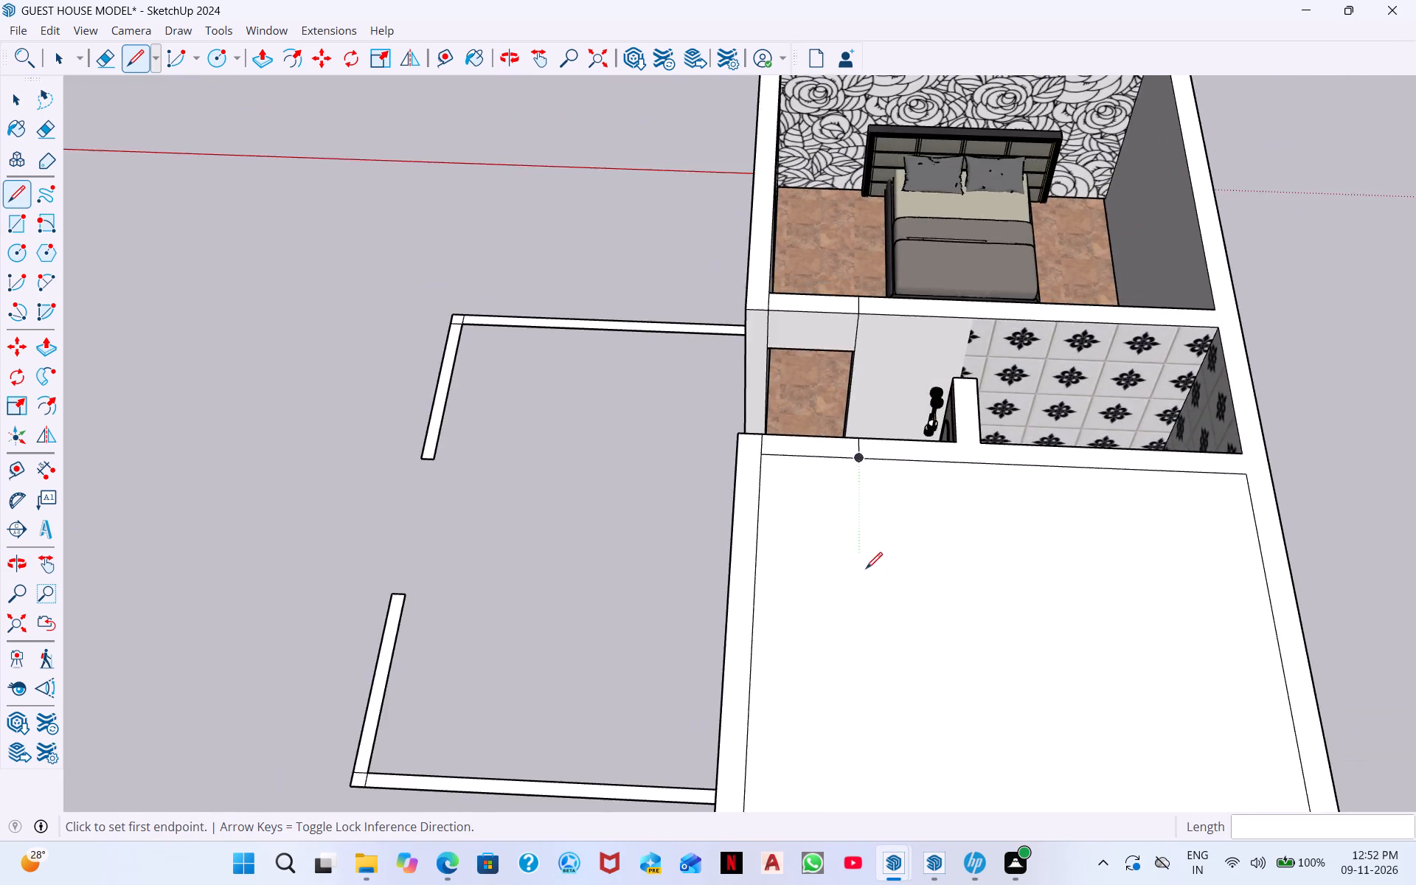
{"action": "scroll", "coordinate": [866, 569], "scroll_direction": "down", "scroll_amount": 2}
{"action": "middle_click_drag", "start_coordinate": [938, 642], "coordinate": [961, 403]}
{"action": "middle_click_drag", "start_coordinate": [795, 597], "coordinate": [1083, 530]}
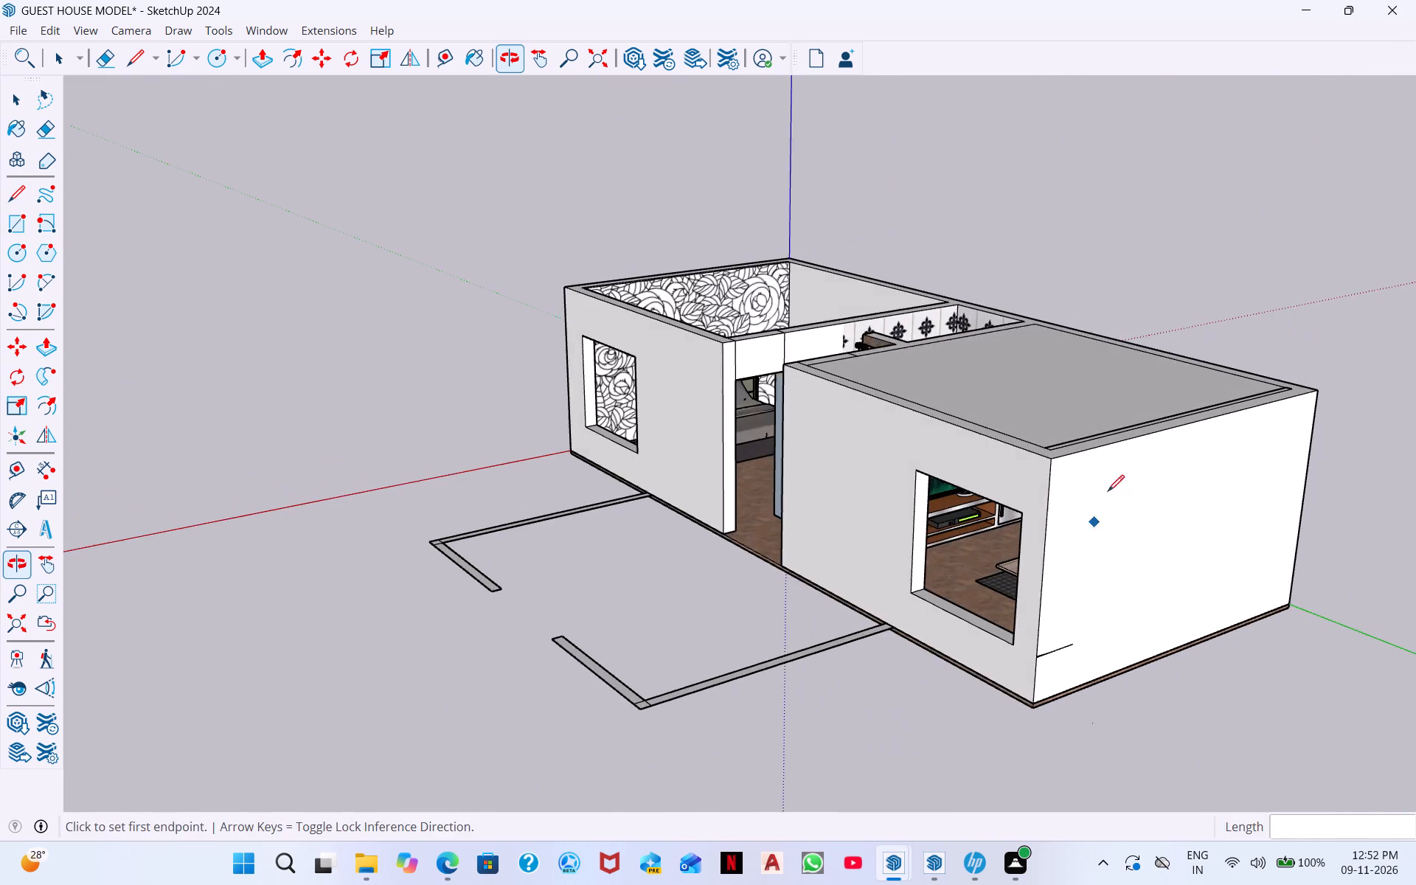
{"action": "middle_click_drag", "start_coordinate": [1067, 433], "coordinate": [1415, 492]}
{"action": "middle_click_drag", "start_coordinate": [1112, 437], "coordinate": [1415, 455]}
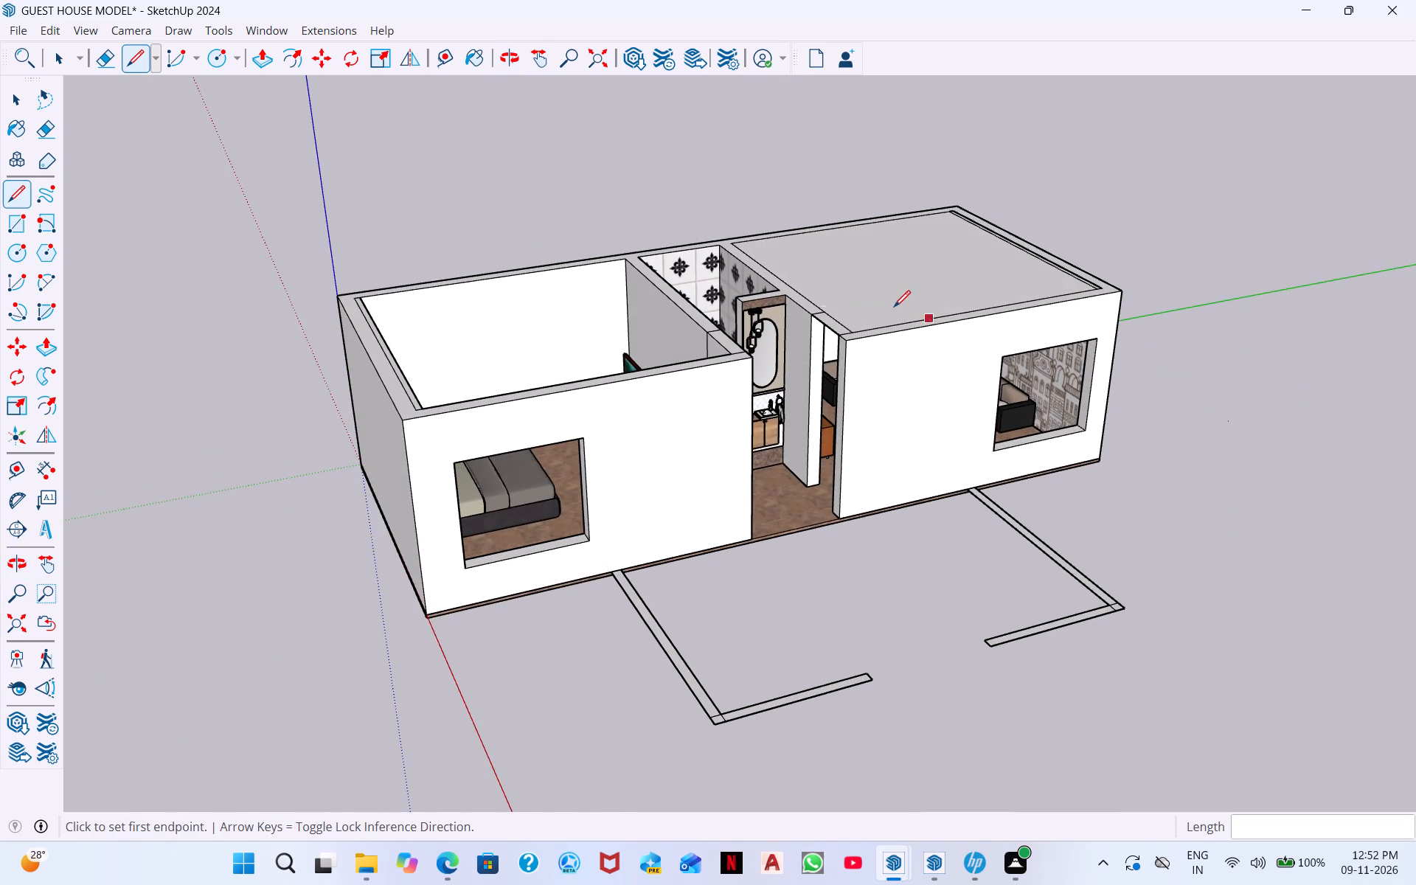
{"action": "scroll", "coordinate": [882, 293], "scroll_direction": "down", "scroll_amount": 1}
{"action": "middle_click_drag", "start_coordinate": [882, 293], "coordinate": [877, 498]}
{"action": "scroll", "coordinate": [828, 353], "scroll_direction": "up", "scroll_amount": 9}
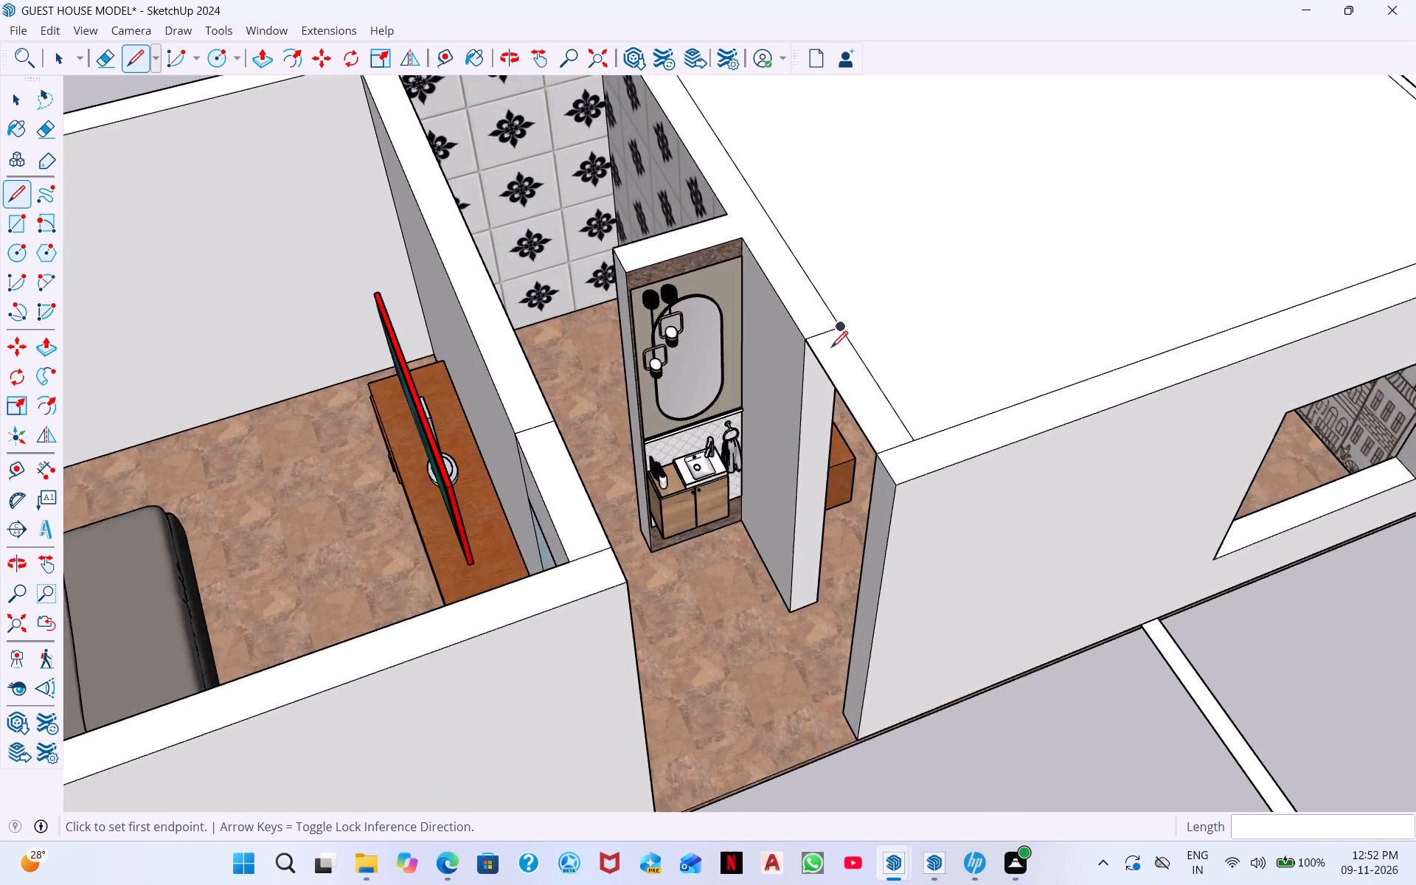
{"action": "scroll", "coordinate": [831, 347], "scroll_direction": "up", "scroll_amount": 6}
{"action": "middle_click_drag", "start_coordinate": [839, 397], "coordinate": [884, 251]}
{"action": "middle_click_drag", "start_coordinate": [875, 308], "coordinate": [889, 222]}
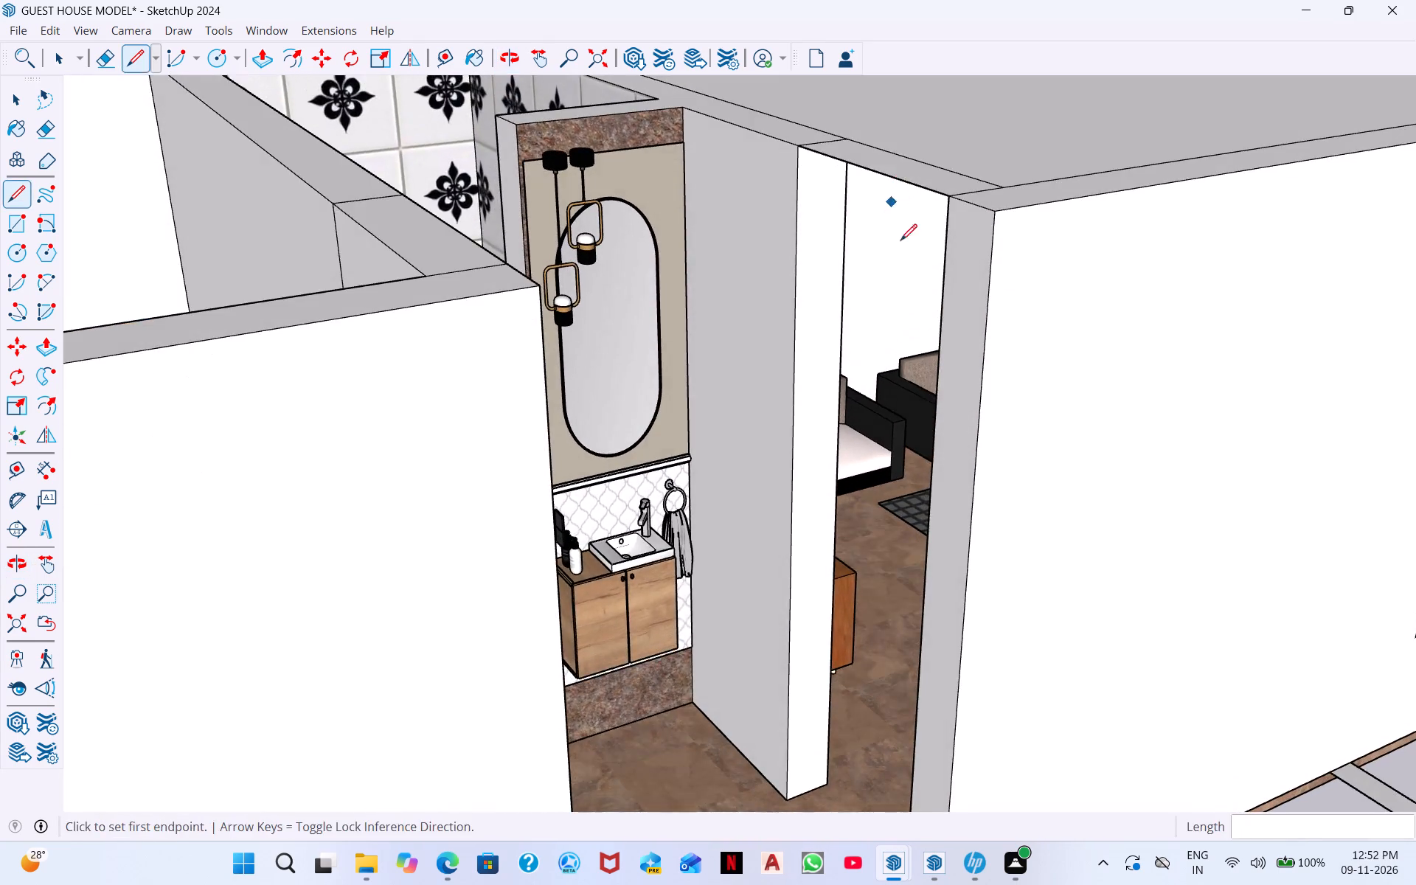
{"action": "middle_click_drag", "start_coordinate": [904, 249], "coordinate": [904, 141]}
{"action": "middle_click_drag", "start_coordinate": [914, 174], "coordinate": [905, 156]}
{"action": "scroll", "coordinate": [876, 206], "scroll_direction": "down", "scroll_amount": 8}
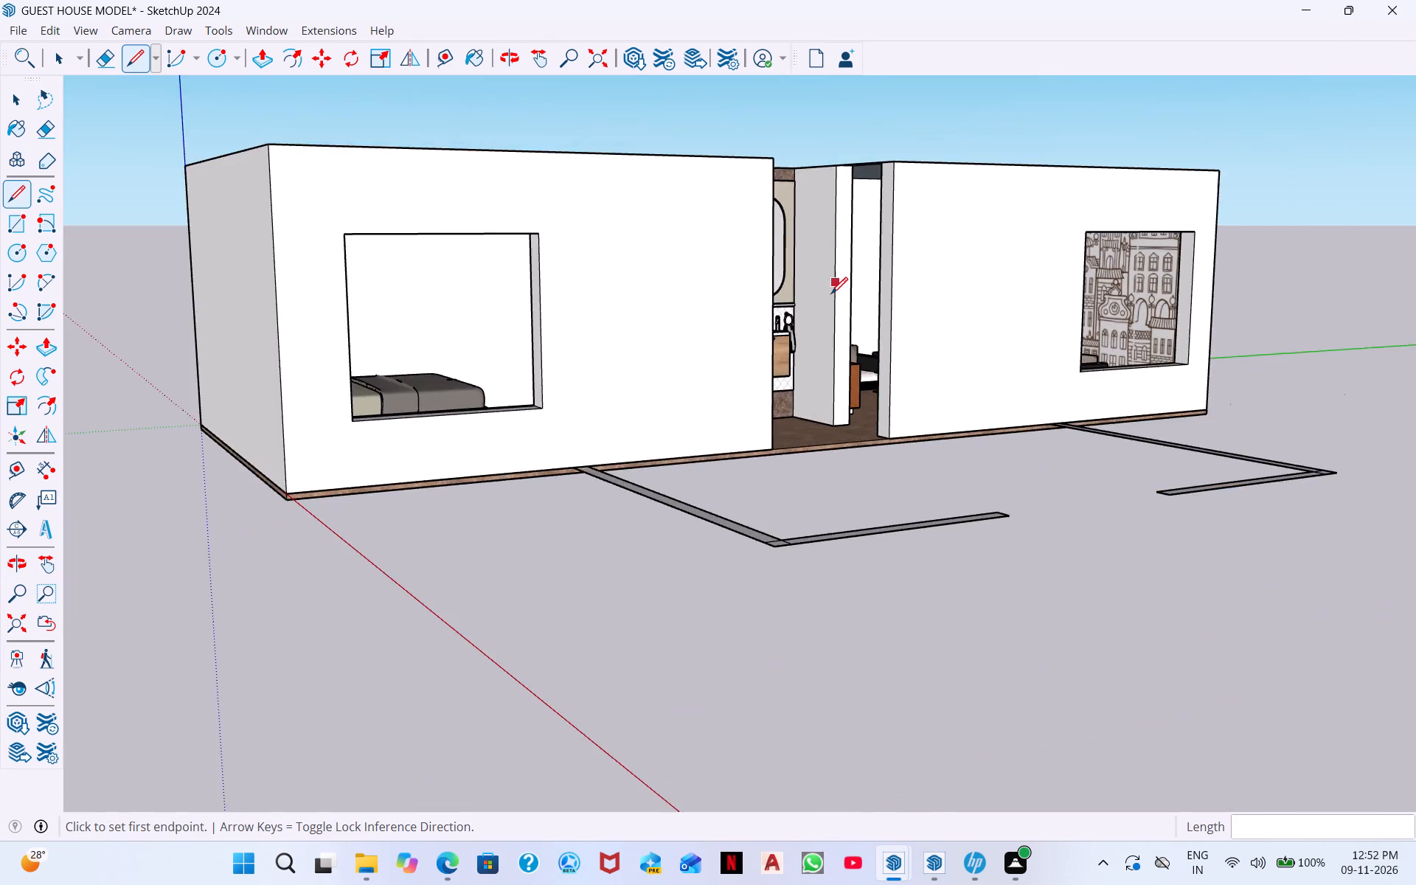
{"action": "middle_click_drag", "start_coordinate": [831, 294], "coordinate": [833, 152]}
{"action": "scroll", "coordinate": [851, 189], "scroll_direction": "up", "scroll_amount": 8}
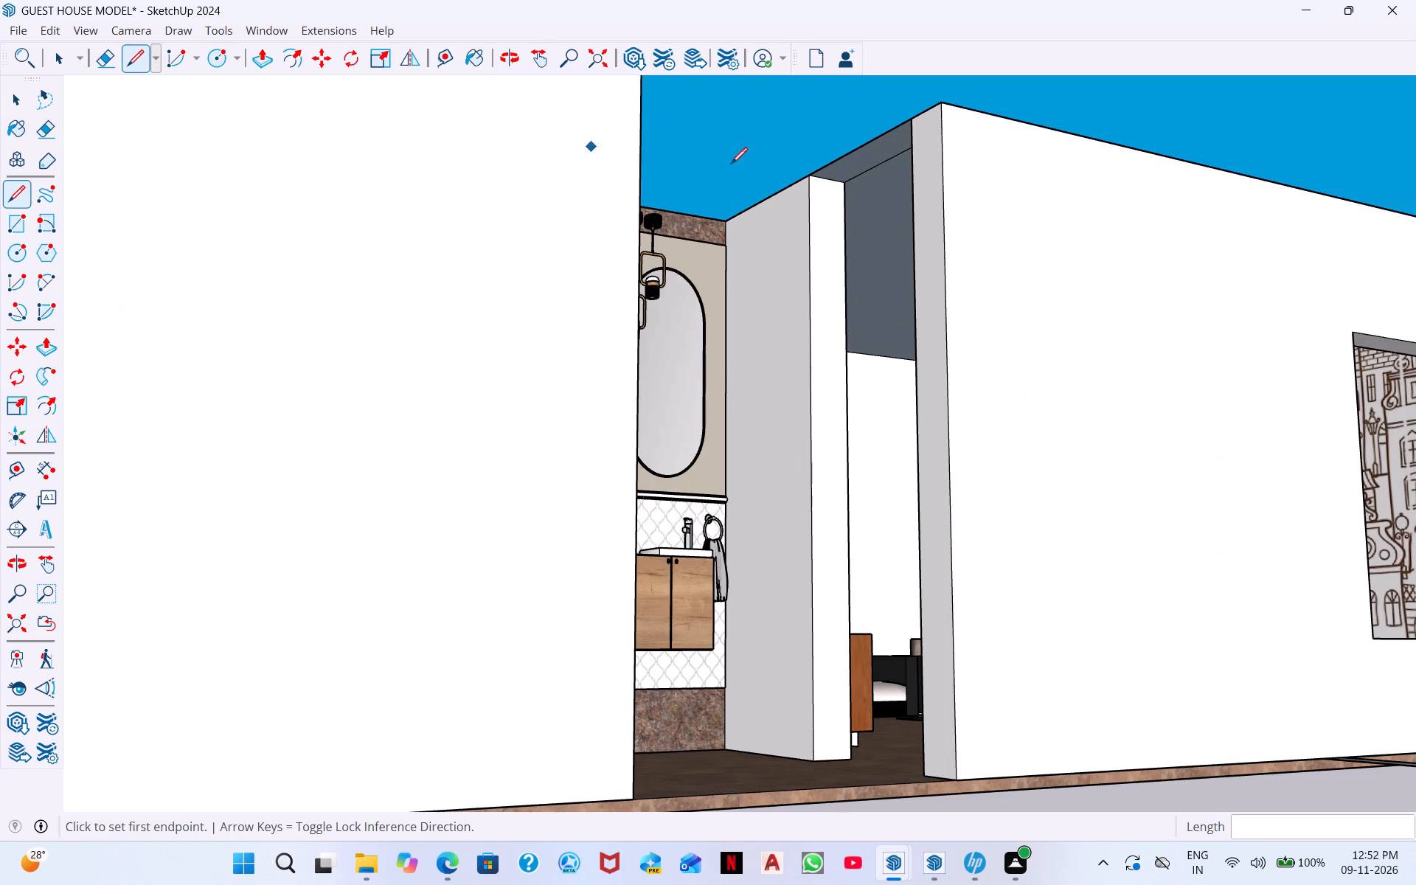
Push the strip over the living room doorway down 2' to form the lintel.
{"action": "left_click", "coordinate": [273, 49]}
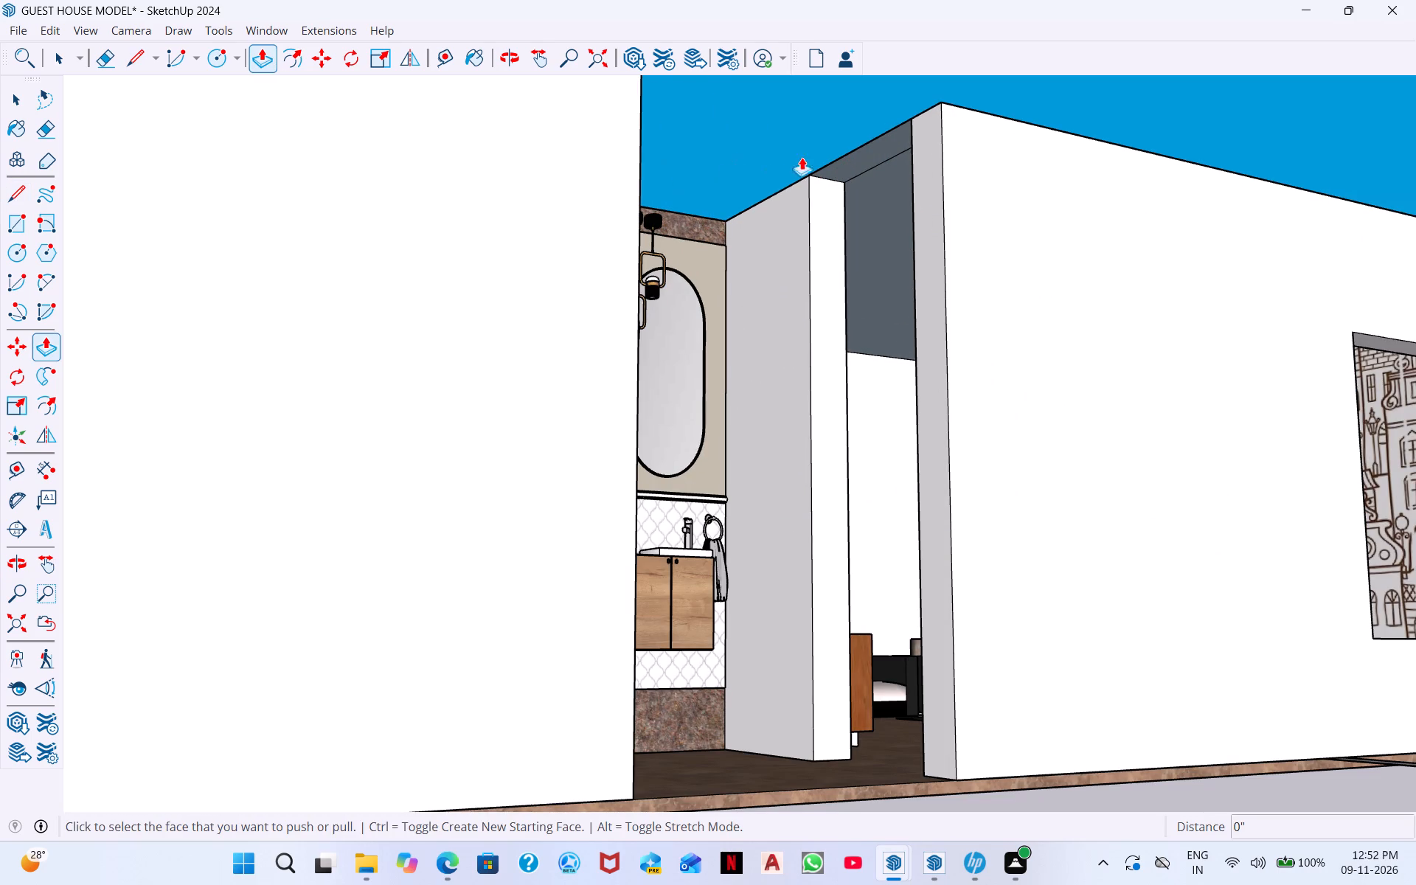
{"action": "left_click", "coordinate": [853, 152]}
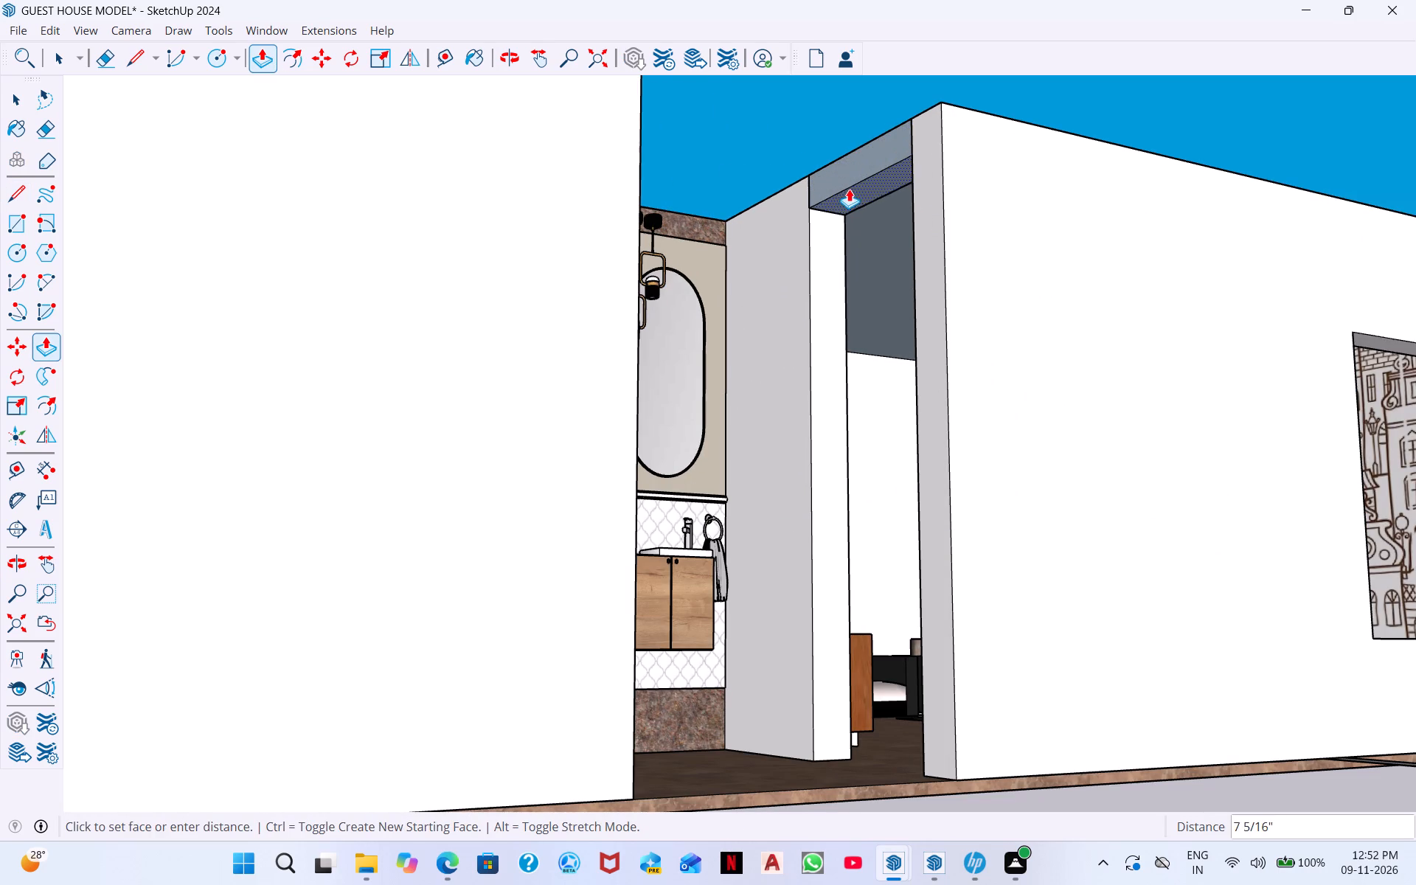
{"action": "type", "text": "2'"}
{"action": "key", "text": "Return"}
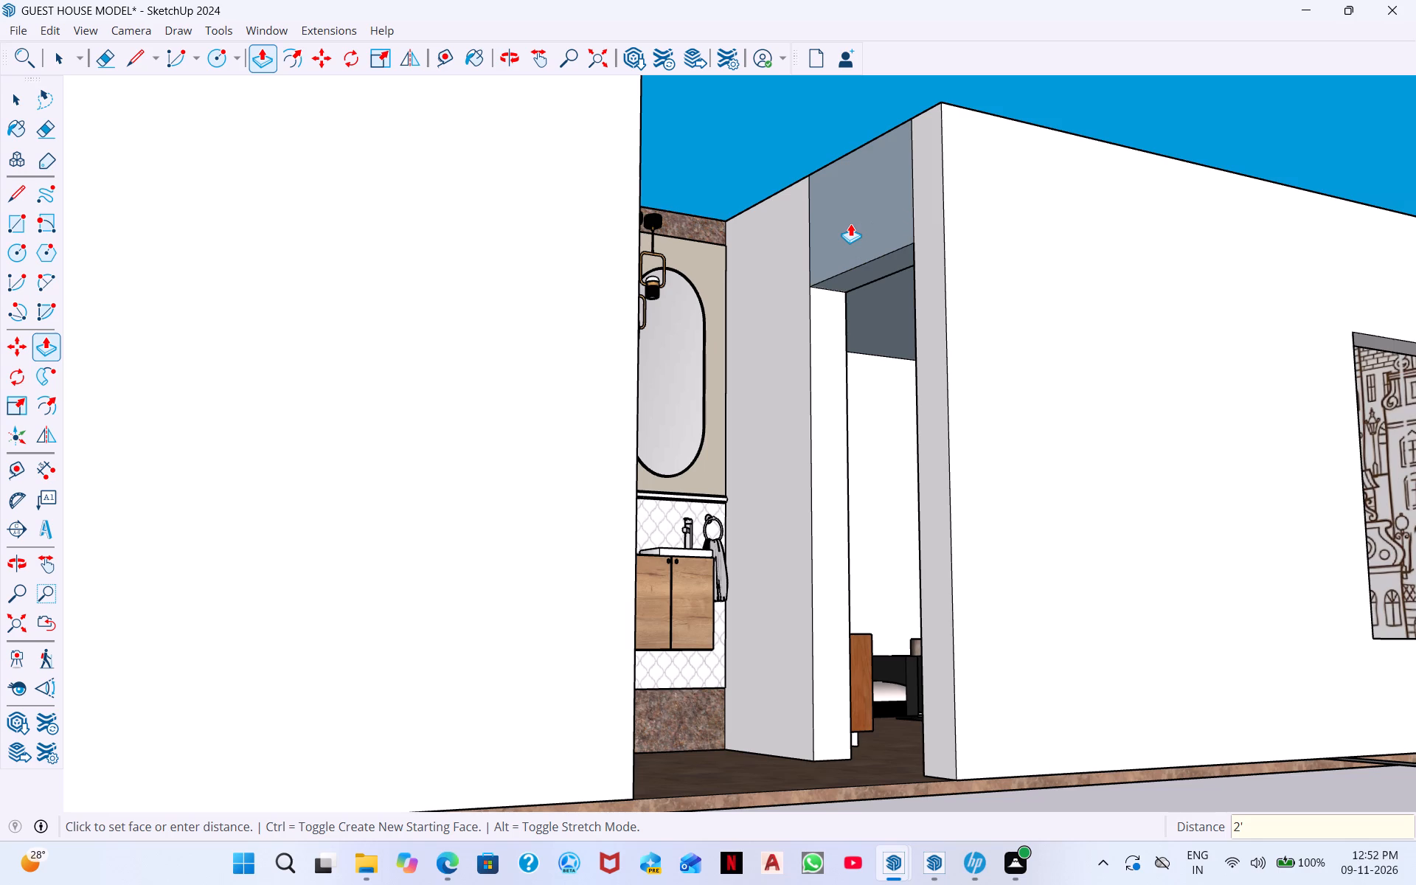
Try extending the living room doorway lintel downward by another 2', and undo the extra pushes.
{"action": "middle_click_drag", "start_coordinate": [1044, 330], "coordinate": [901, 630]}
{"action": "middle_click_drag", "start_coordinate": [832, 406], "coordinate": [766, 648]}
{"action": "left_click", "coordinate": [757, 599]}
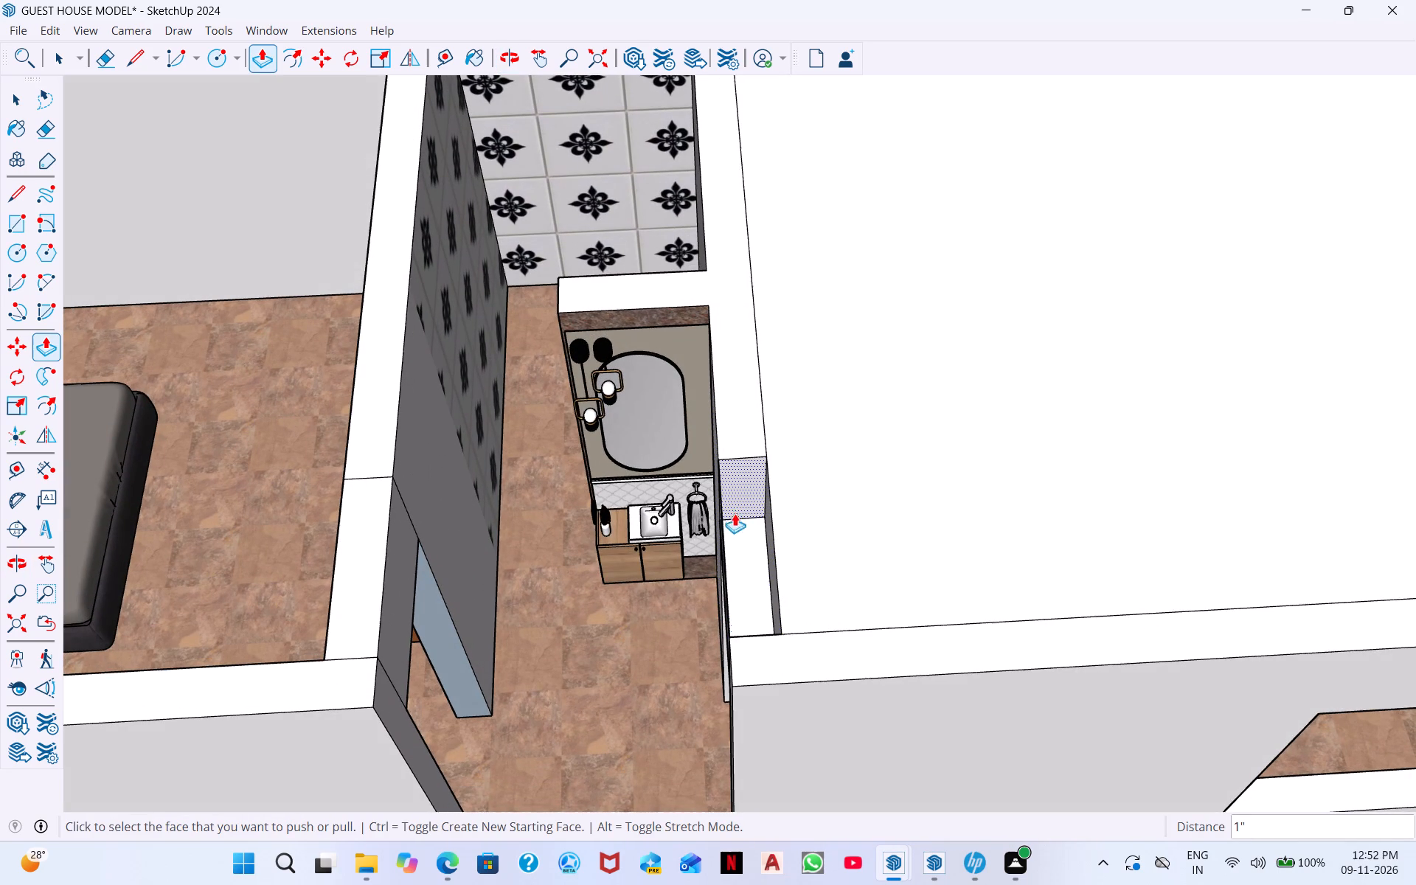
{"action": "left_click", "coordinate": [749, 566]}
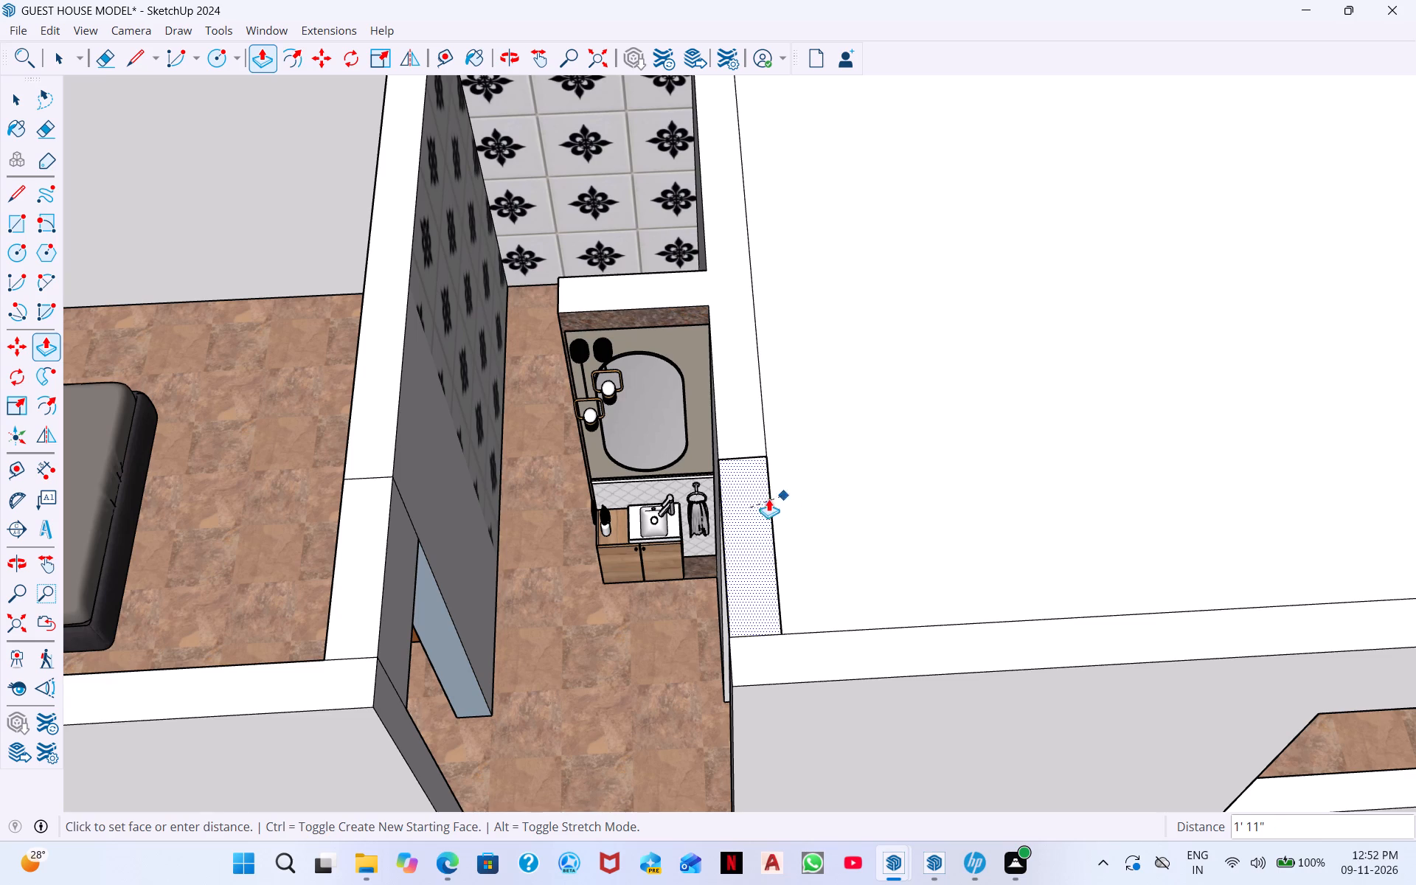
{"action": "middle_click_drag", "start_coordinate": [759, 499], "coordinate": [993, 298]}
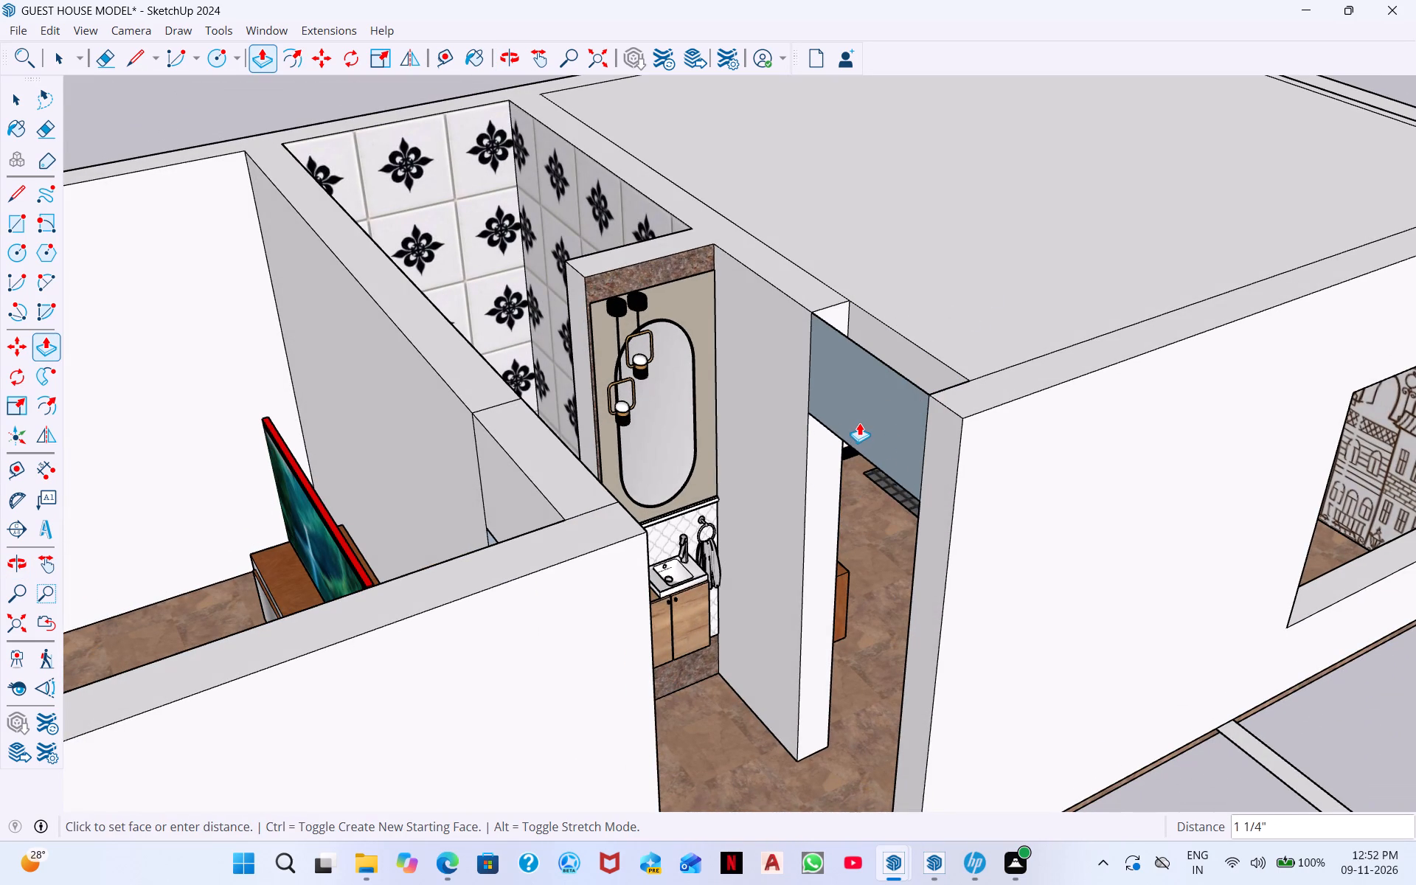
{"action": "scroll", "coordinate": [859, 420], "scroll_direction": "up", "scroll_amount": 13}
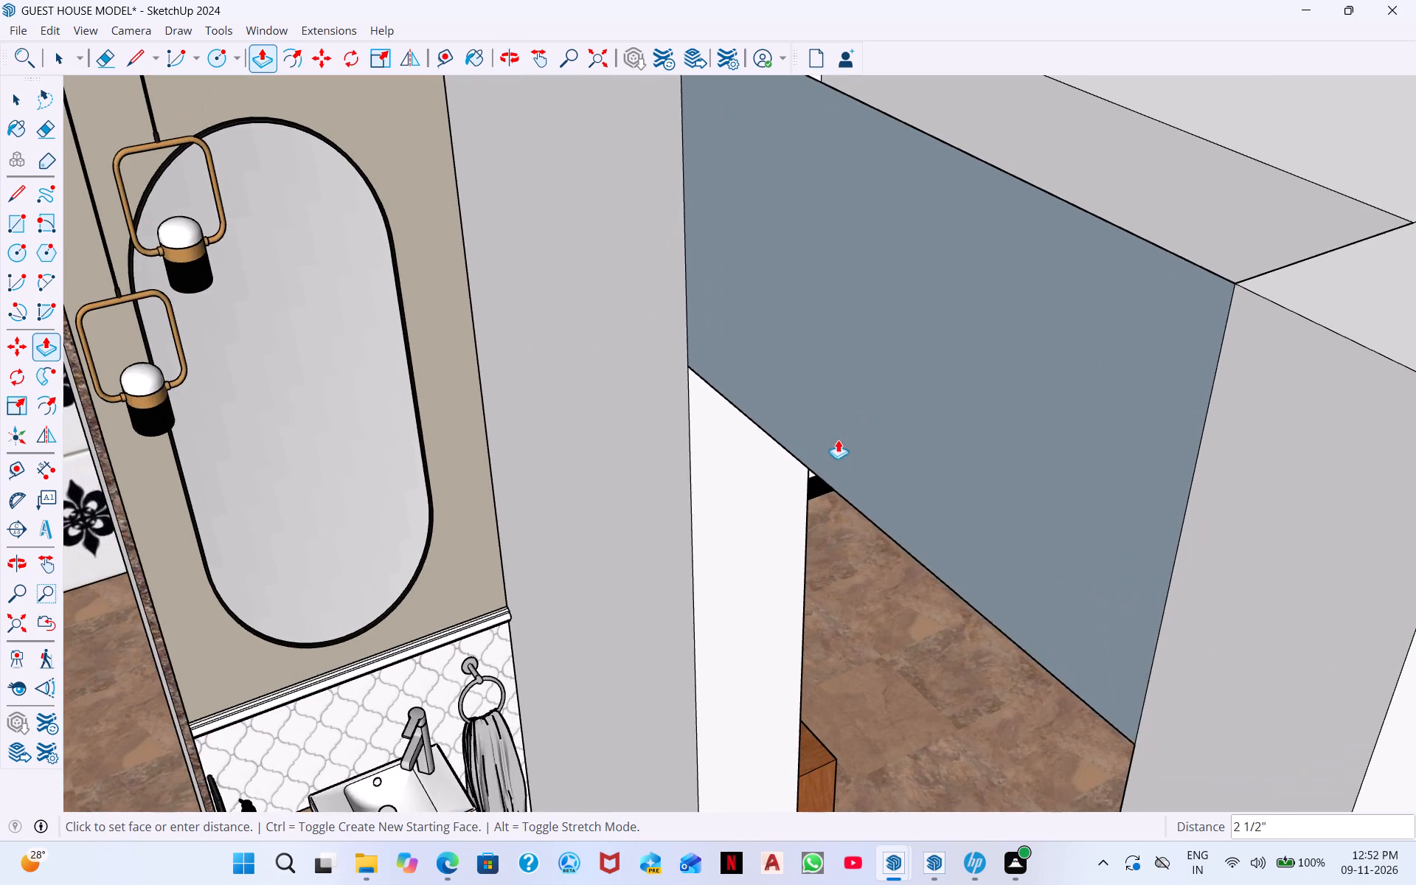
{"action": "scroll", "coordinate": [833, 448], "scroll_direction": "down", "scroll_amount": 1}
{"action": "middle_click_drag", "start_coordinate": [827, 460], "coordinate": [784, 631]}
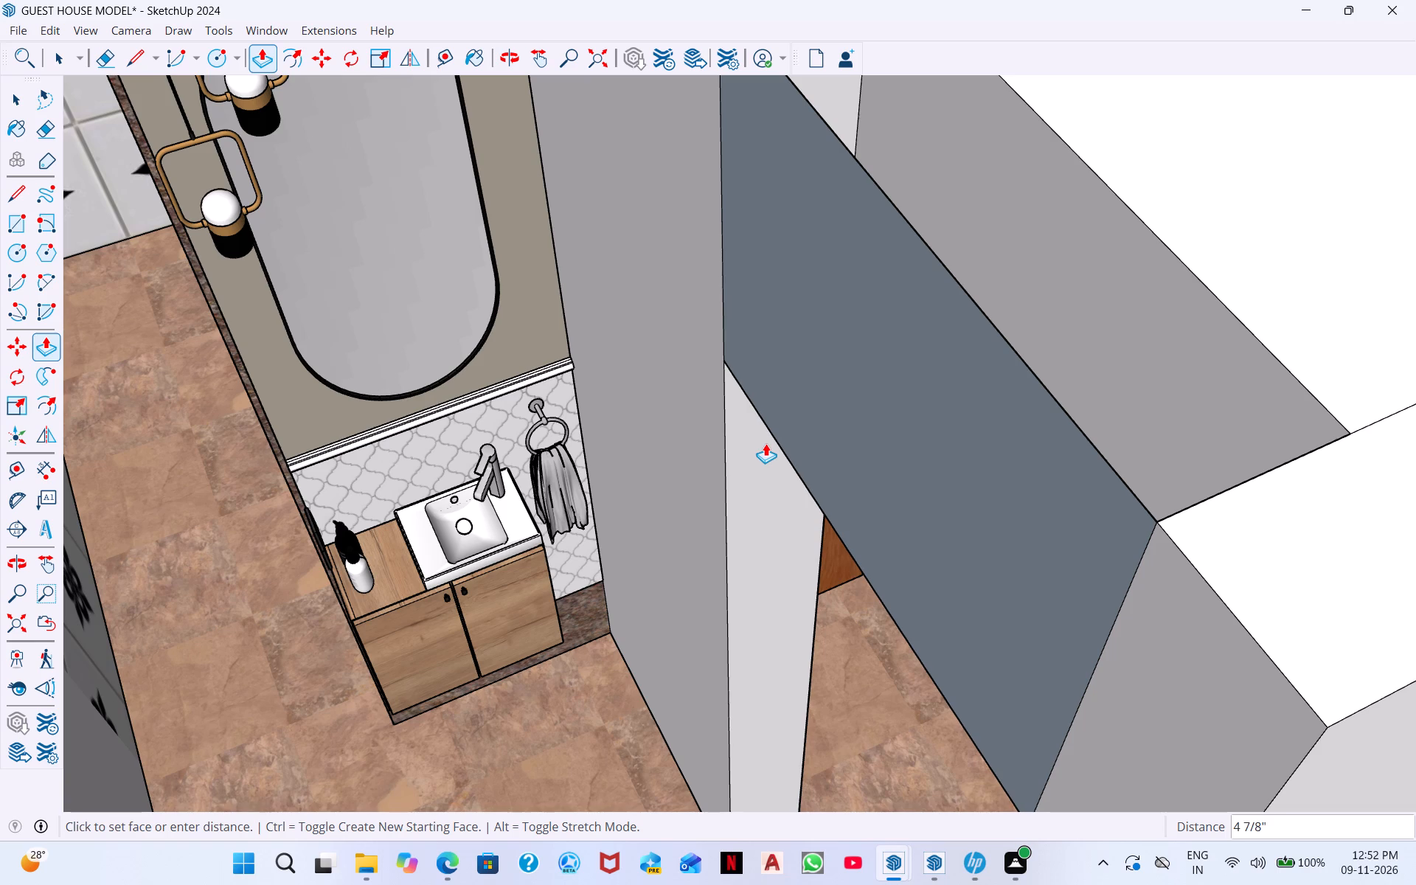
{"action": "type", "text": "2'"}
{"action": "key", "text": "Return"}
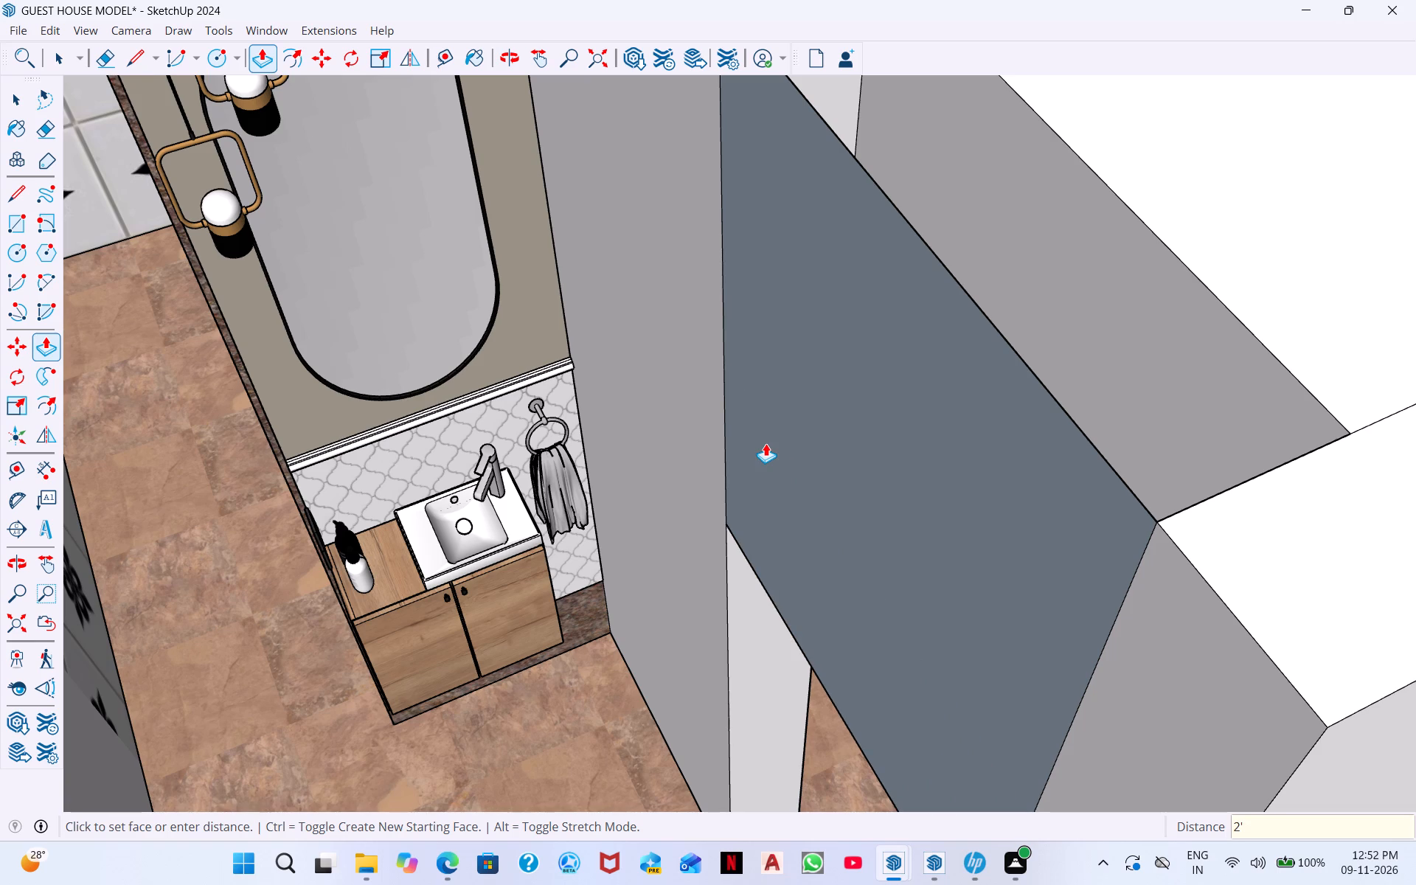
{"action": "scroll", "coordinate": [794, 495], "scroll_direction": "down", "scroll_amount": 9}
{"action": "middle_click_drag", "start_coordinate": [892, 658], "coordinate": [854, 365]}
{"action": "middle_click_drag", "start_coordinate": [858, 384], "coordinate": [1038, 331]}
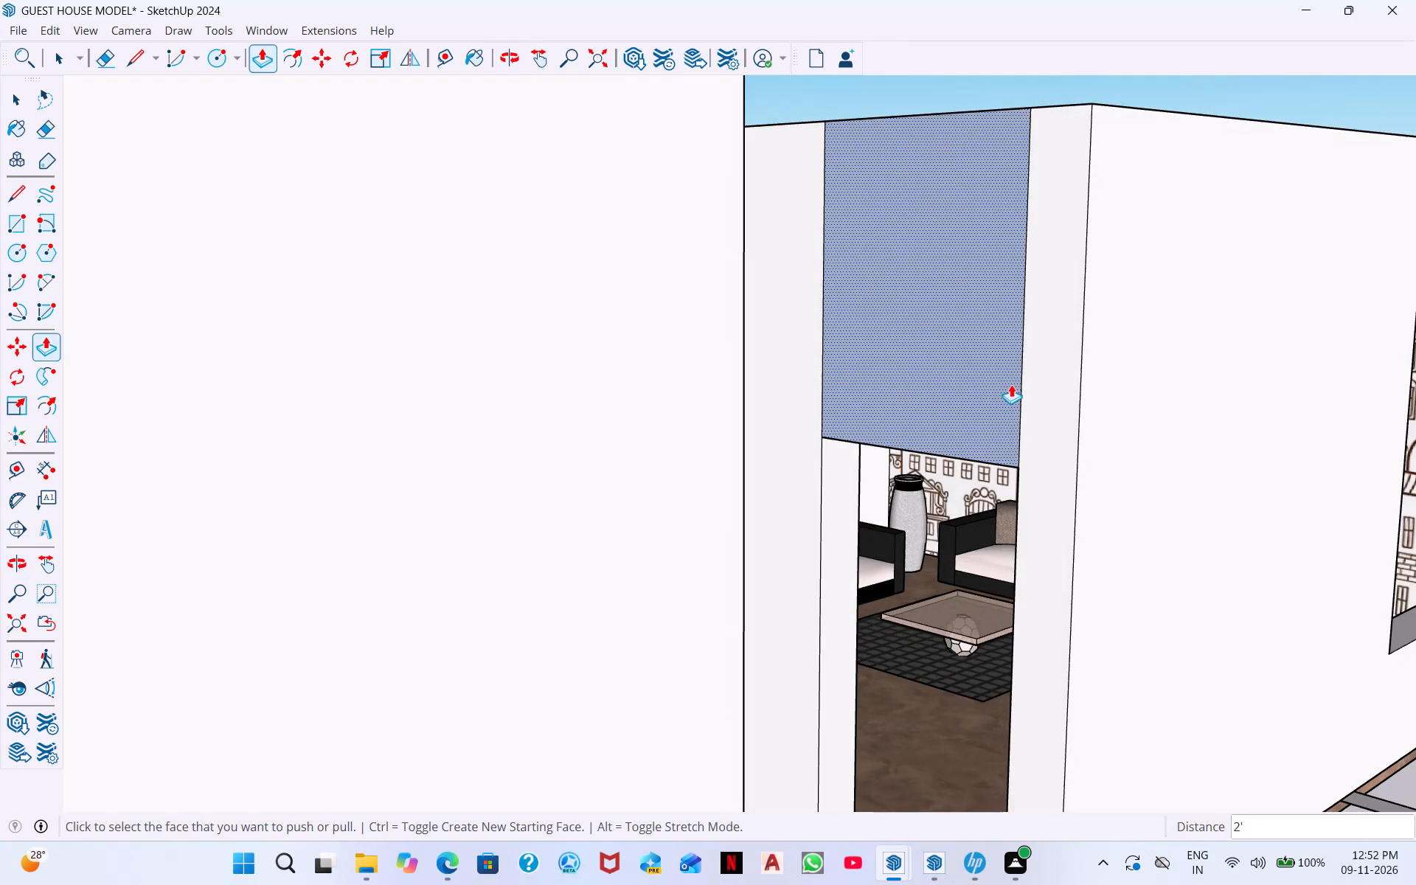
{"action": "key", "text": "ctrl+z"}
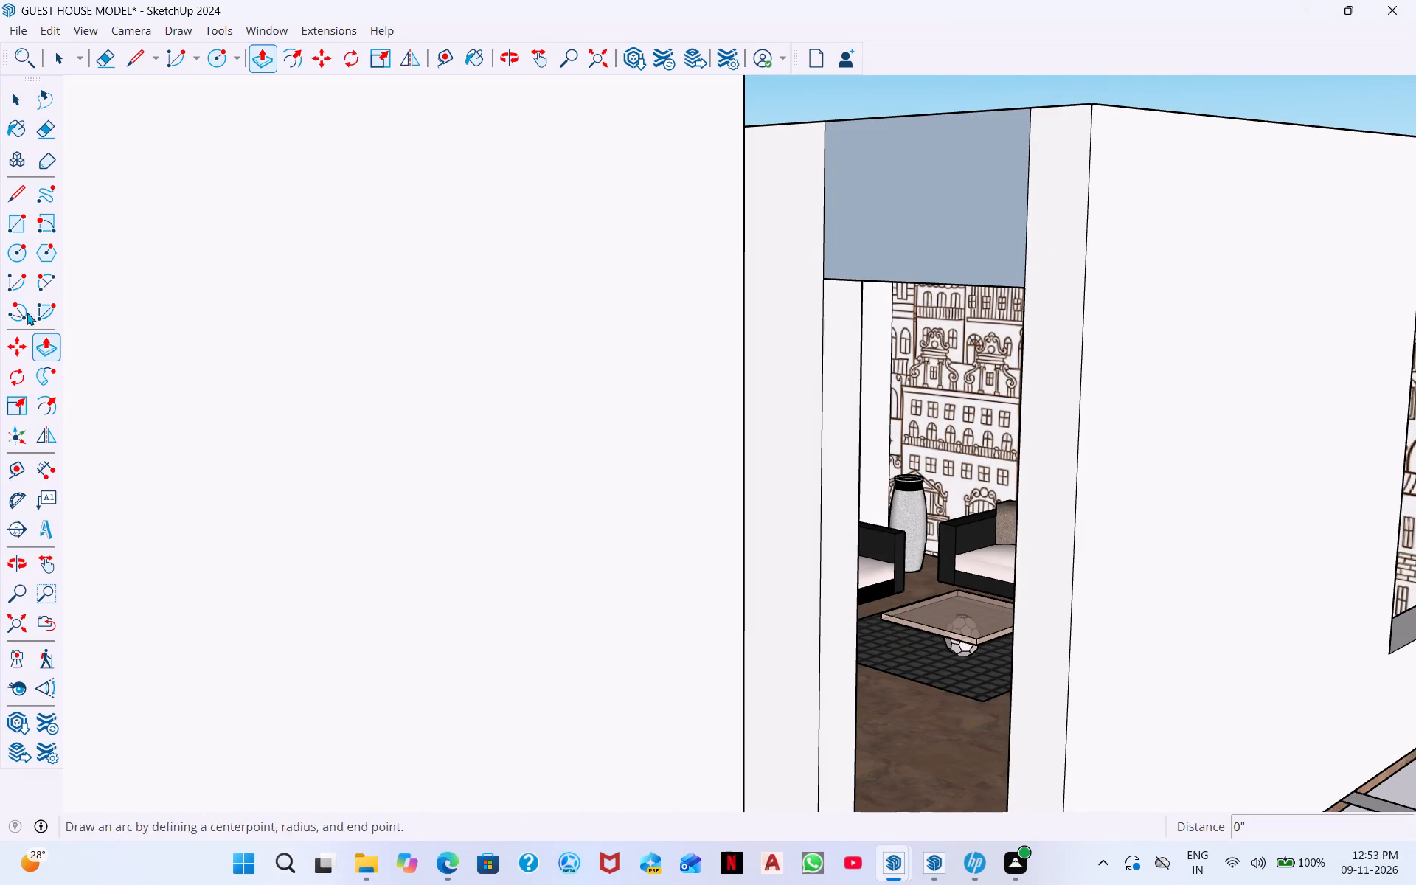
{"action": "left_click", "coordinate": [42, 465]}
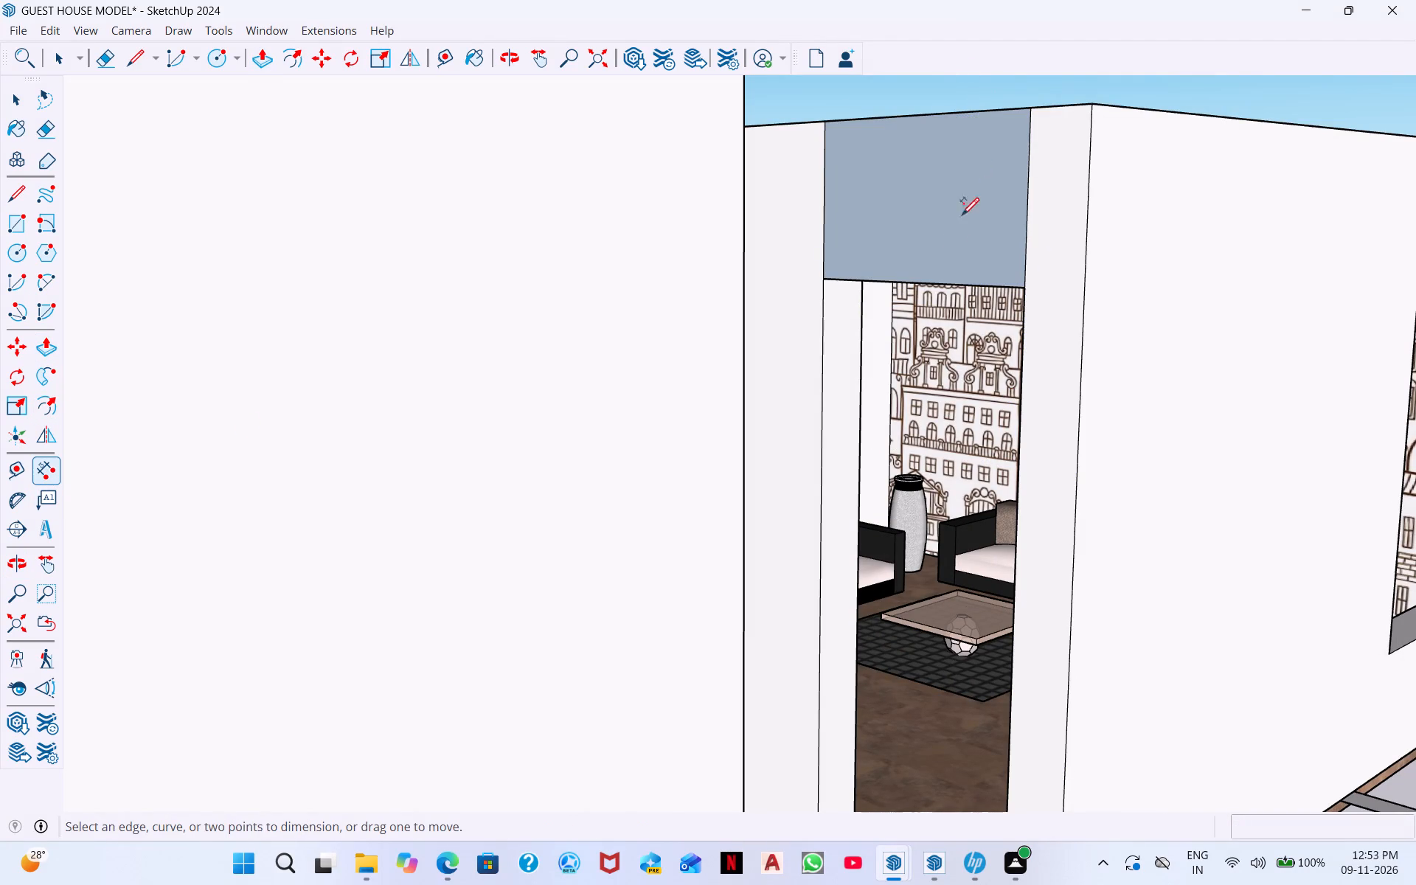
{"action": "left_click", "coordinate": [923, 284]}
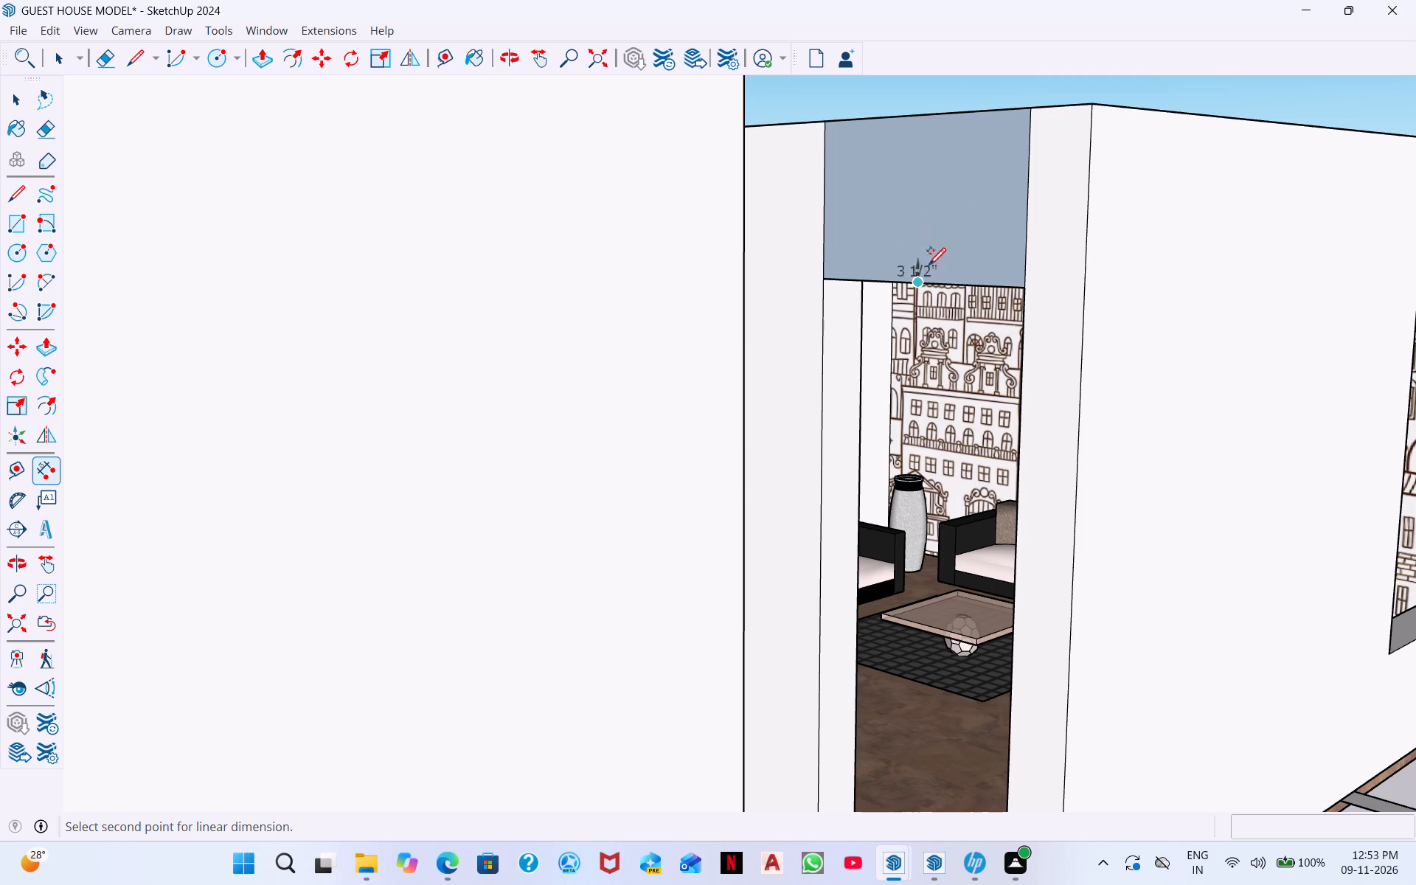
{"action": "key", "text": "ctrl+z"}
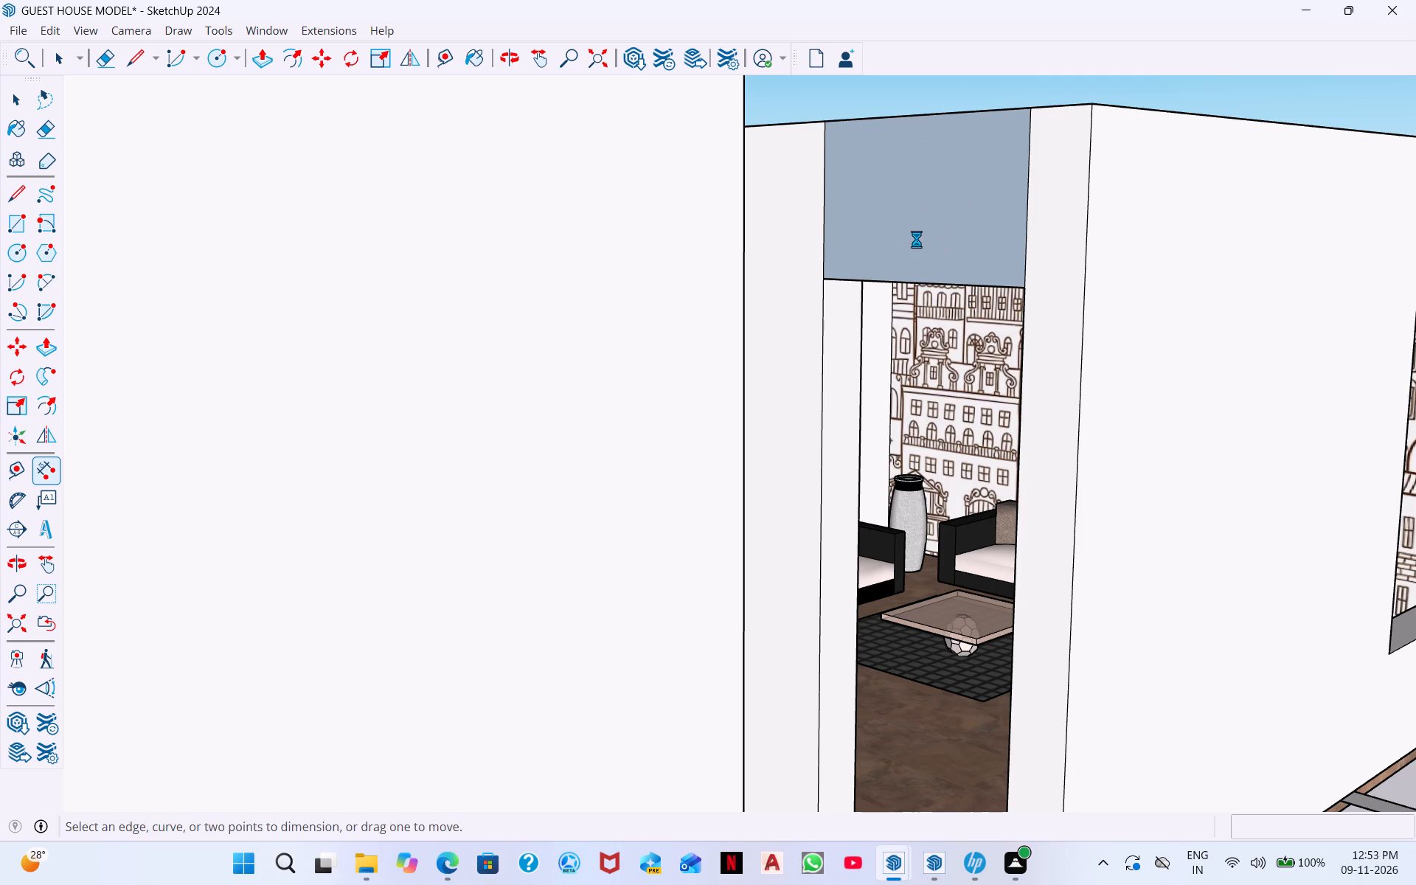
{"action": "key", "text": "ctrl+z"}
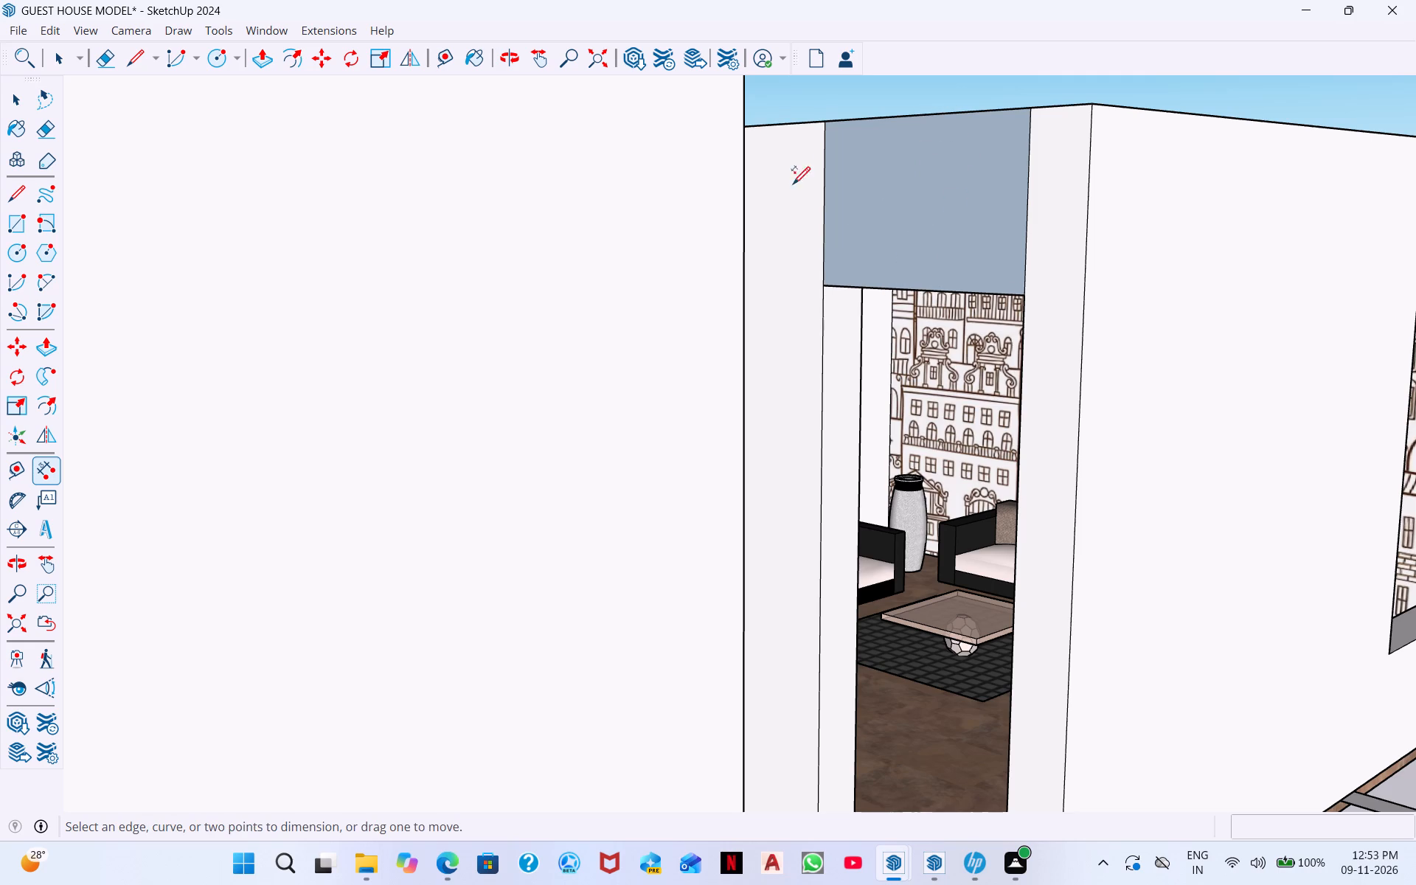
Check the height of the lintel over the living room doorway, and examine it and the bedroom lintel from above.
{"action": "left_click", "coordinate": [895, 286]}
{"action": "left_click", "coordinate": [920, 117]}
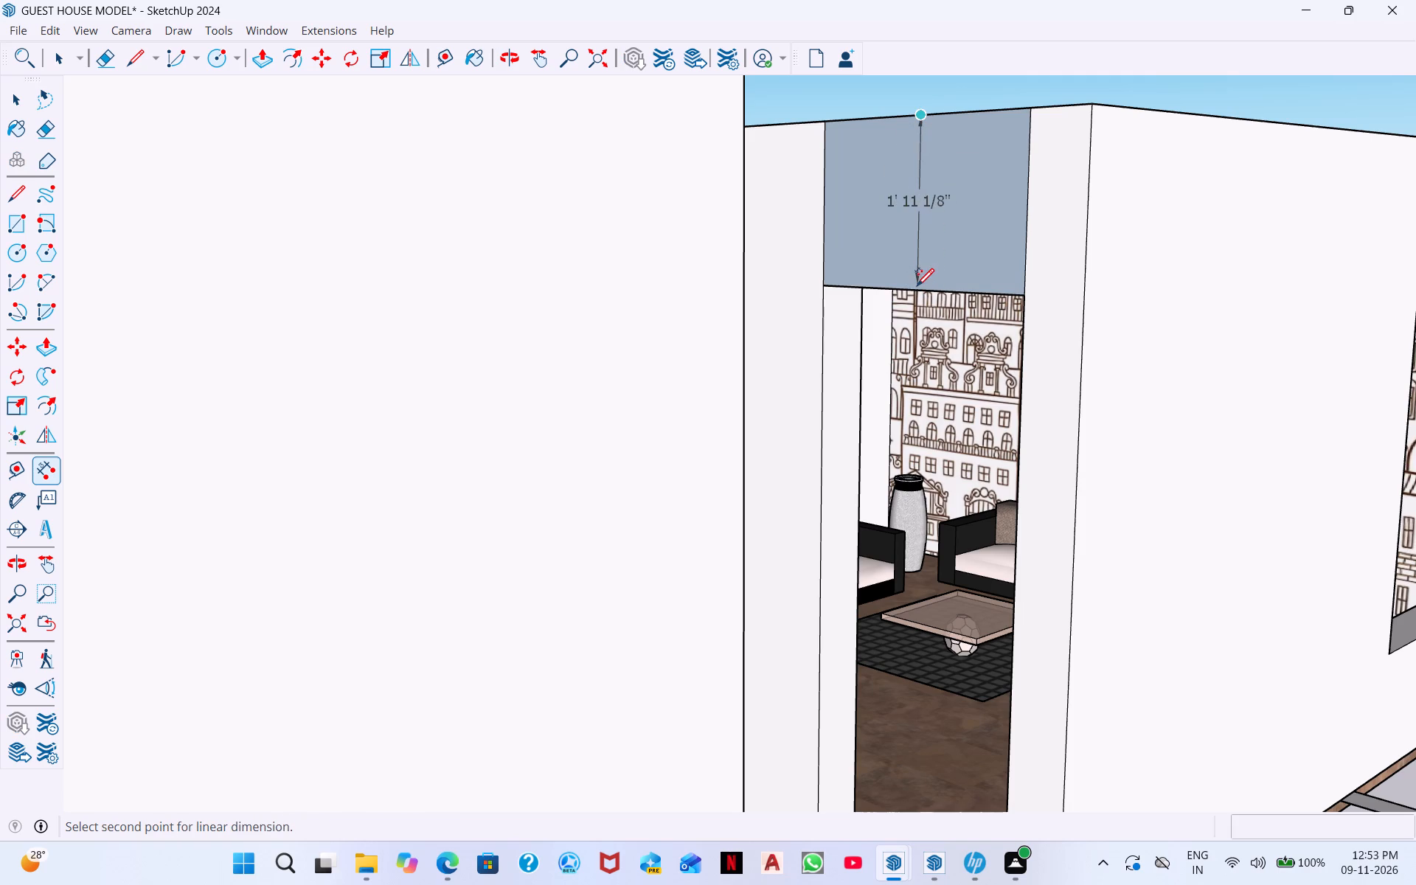
{"action": "scroll", "coordinate": [945, 180], "scroll_direction": "down", "scroll_amount": 7}
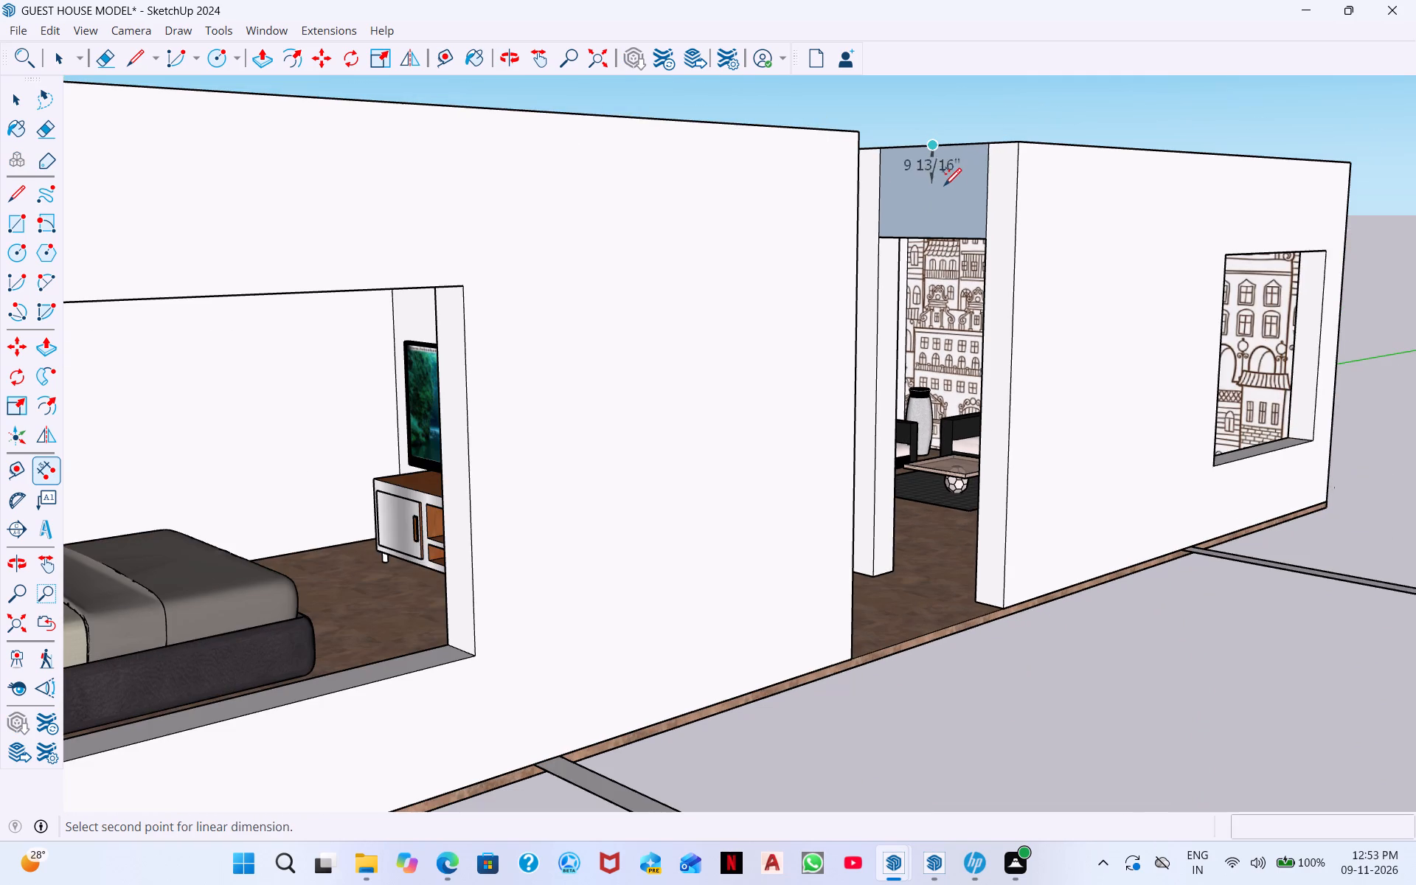
{"action": "scroll", "coordinate": [937, 259], "scroll_direction": "down", "scroll_amount": 1}
{"action": "middle_click_drag", "start_coordinate": [945, 243], "coordinate": [903, 551]}
{"action": "middle_click_drag", "start_coordinate": [920, 391], "coordinate": [913, 514]}
{"action": "middle_click_drag", "start_coordinate": [906, 445], "coordinate": [892, 360]}
{"action": "middle_click_drag", "start_coordinate": [814, 454], "coordinate": [793, 504]}
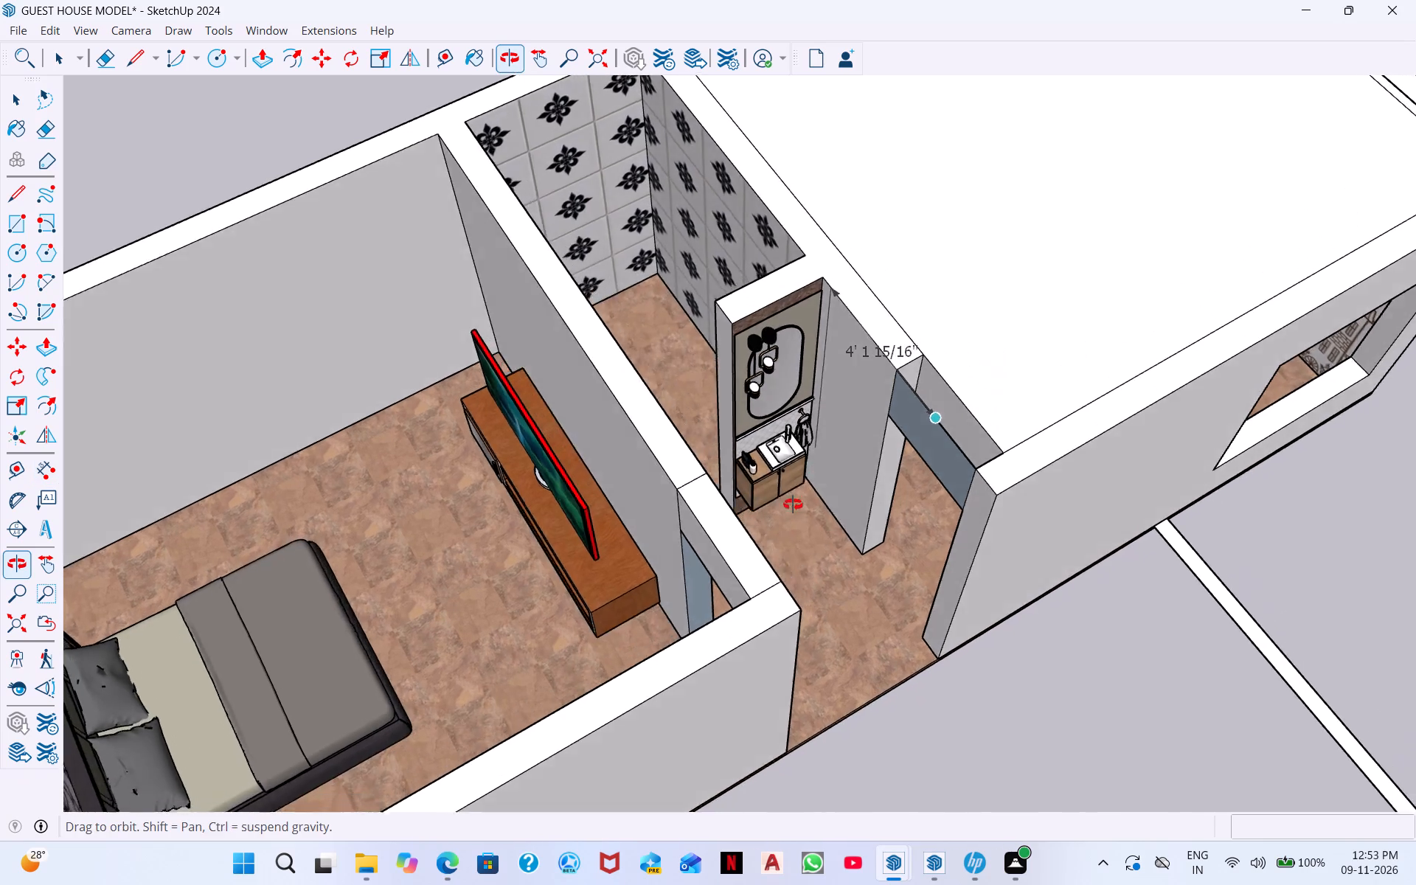
{"action": "middle_click_drag", "start_coordinate": [793, 504], "coordinate": [852, 440]}
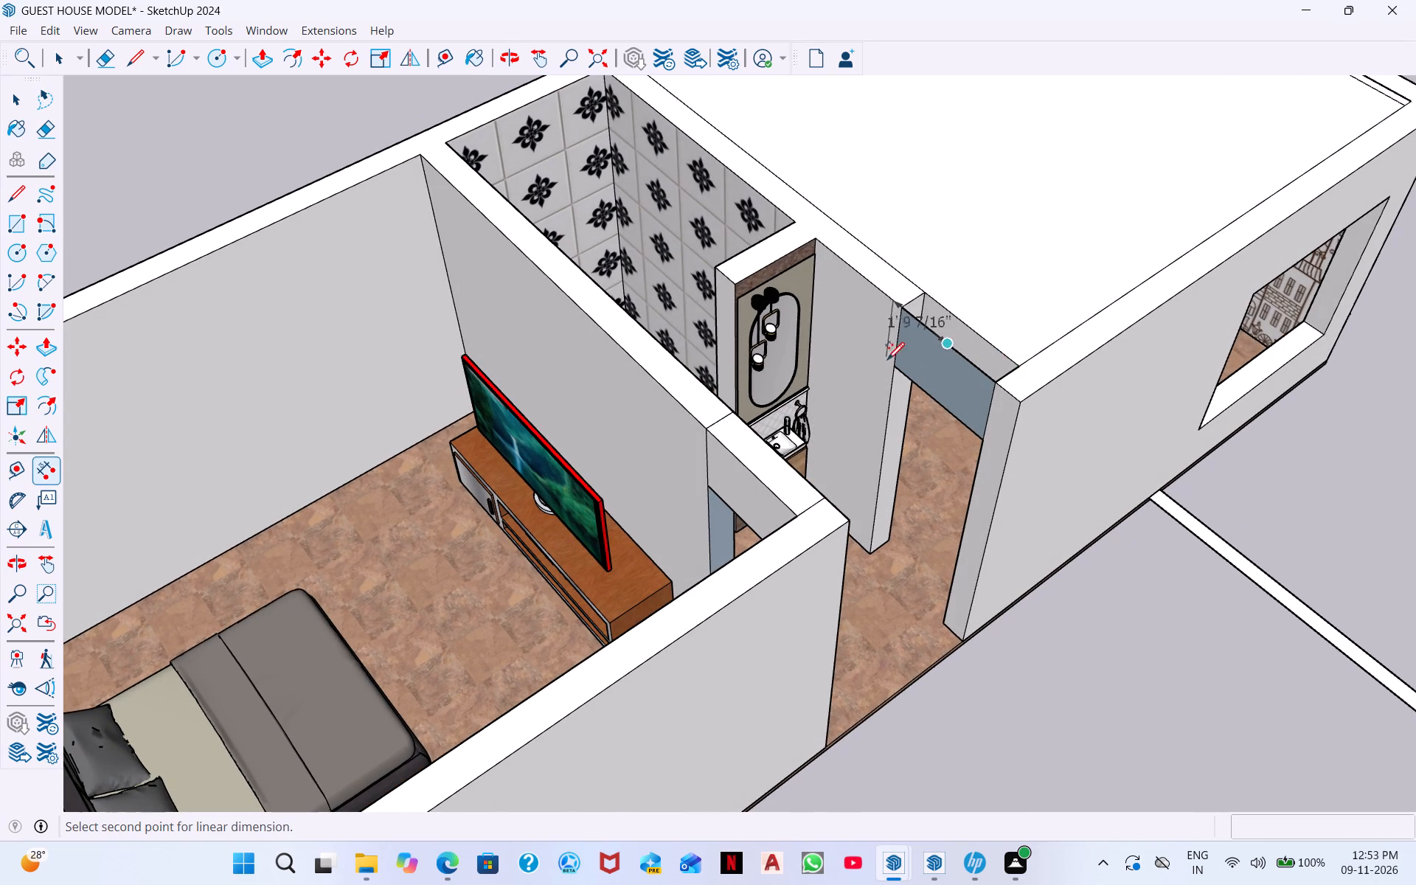
{"action": "scroll", "coordinate": [887, 358], "scroll_direction": "down", "scroll_amount": 7}
{"action": "middle_click_drag", "start_coordinate": [943, 374], "coordinate": [858, 491]}
{"action": "scroll", "coordinate": [972, 399], "scroll_direction": "up", "scroll_amount": 4}
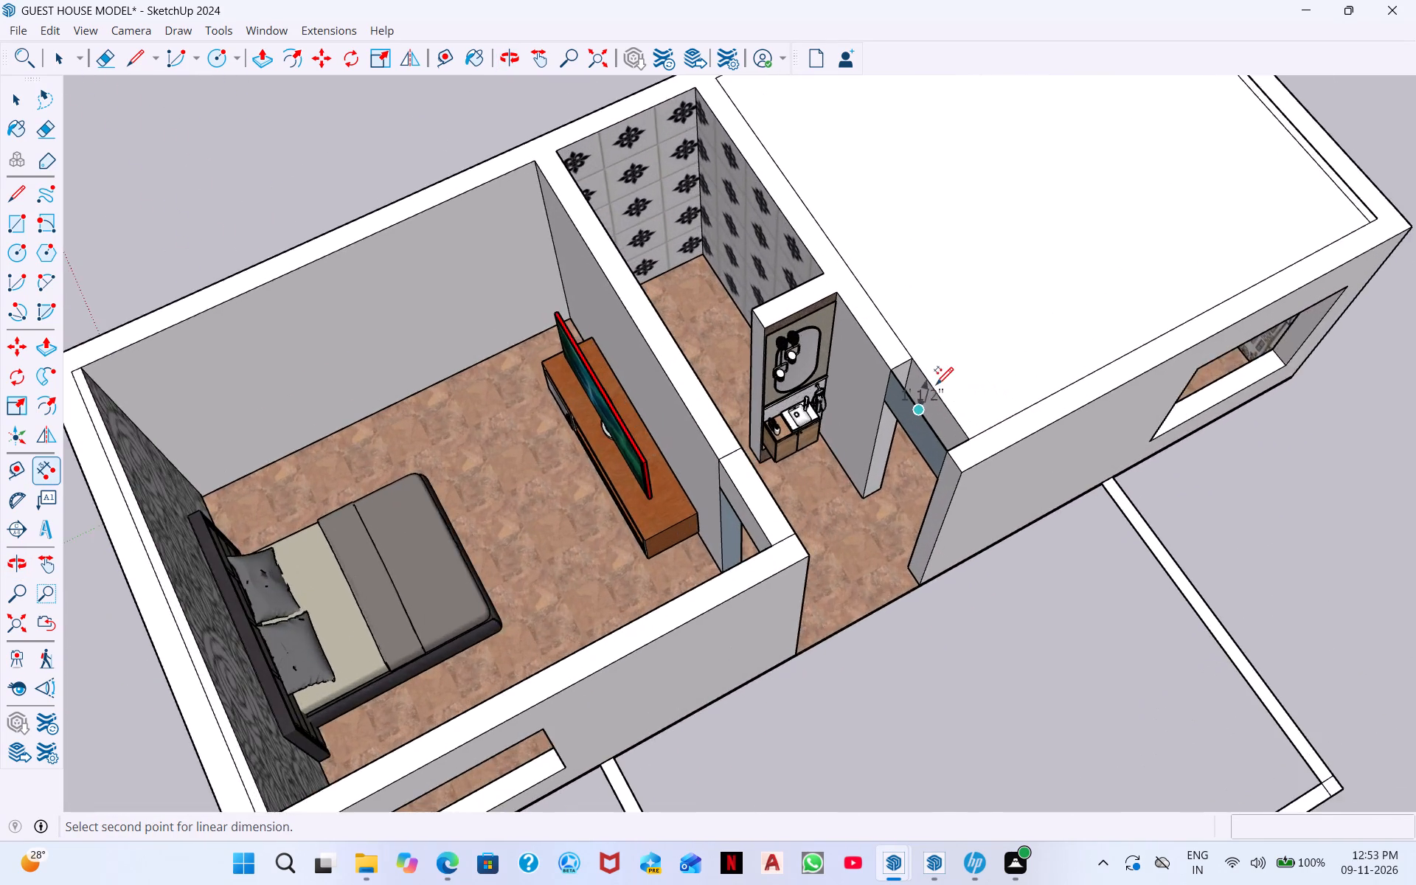
{"action": "scroll", "coordinate": [936, 383], "scroll_direction": "up", "scroll_amount": 11}
{"action": "scroll", "coordinate": [759, 433], "scroll_direction": "down", "scroll_amount": 1}
{"action": "middle_click_drag", "start_coordinate": [895, 434], "coordinate": [788, 549]}
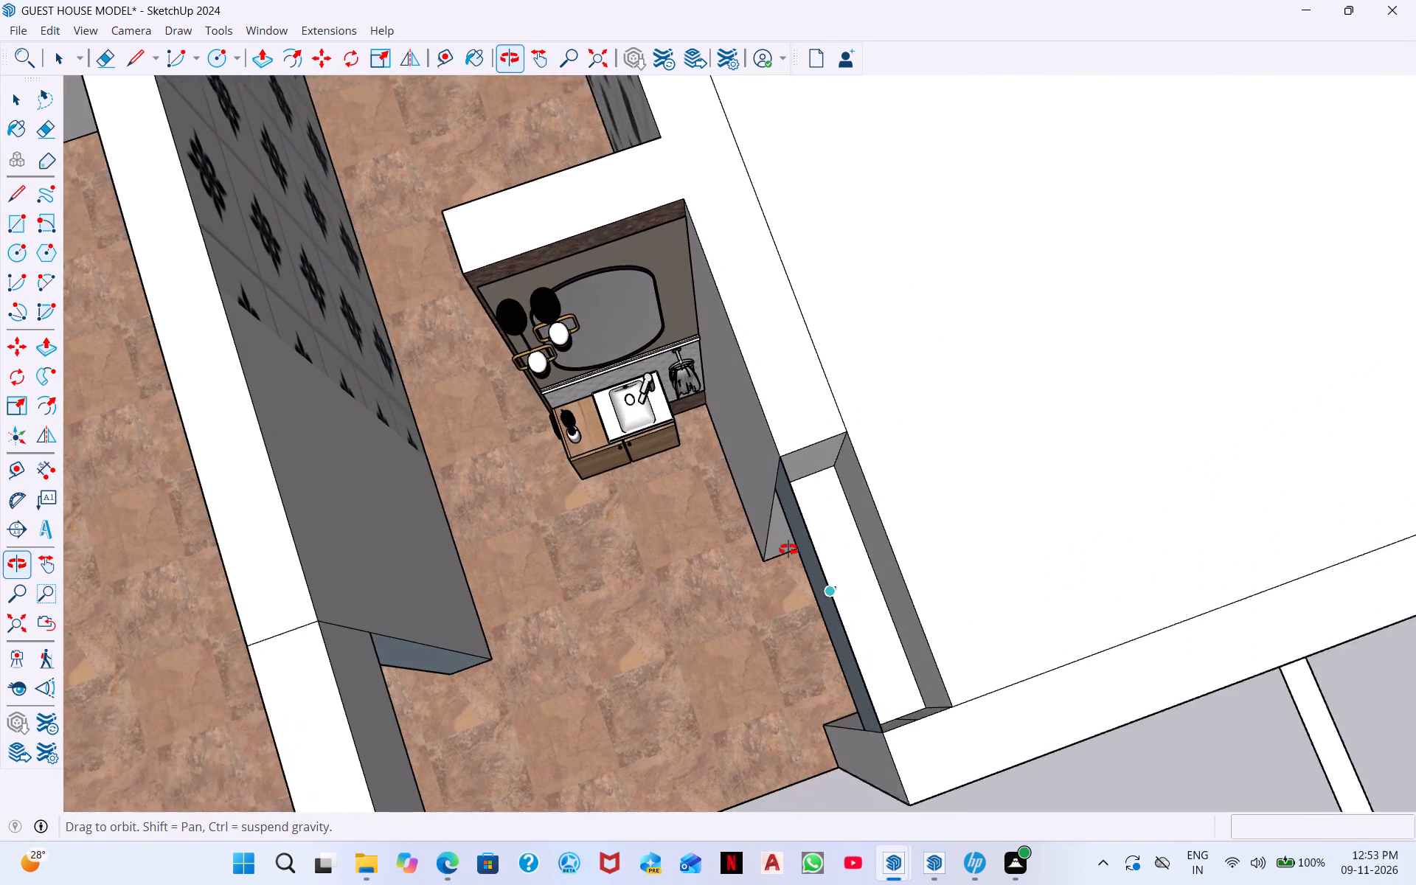
{"action": "middle_click_drag", "start_coordinate": [788, 549], "coordinate": [787, 545]}
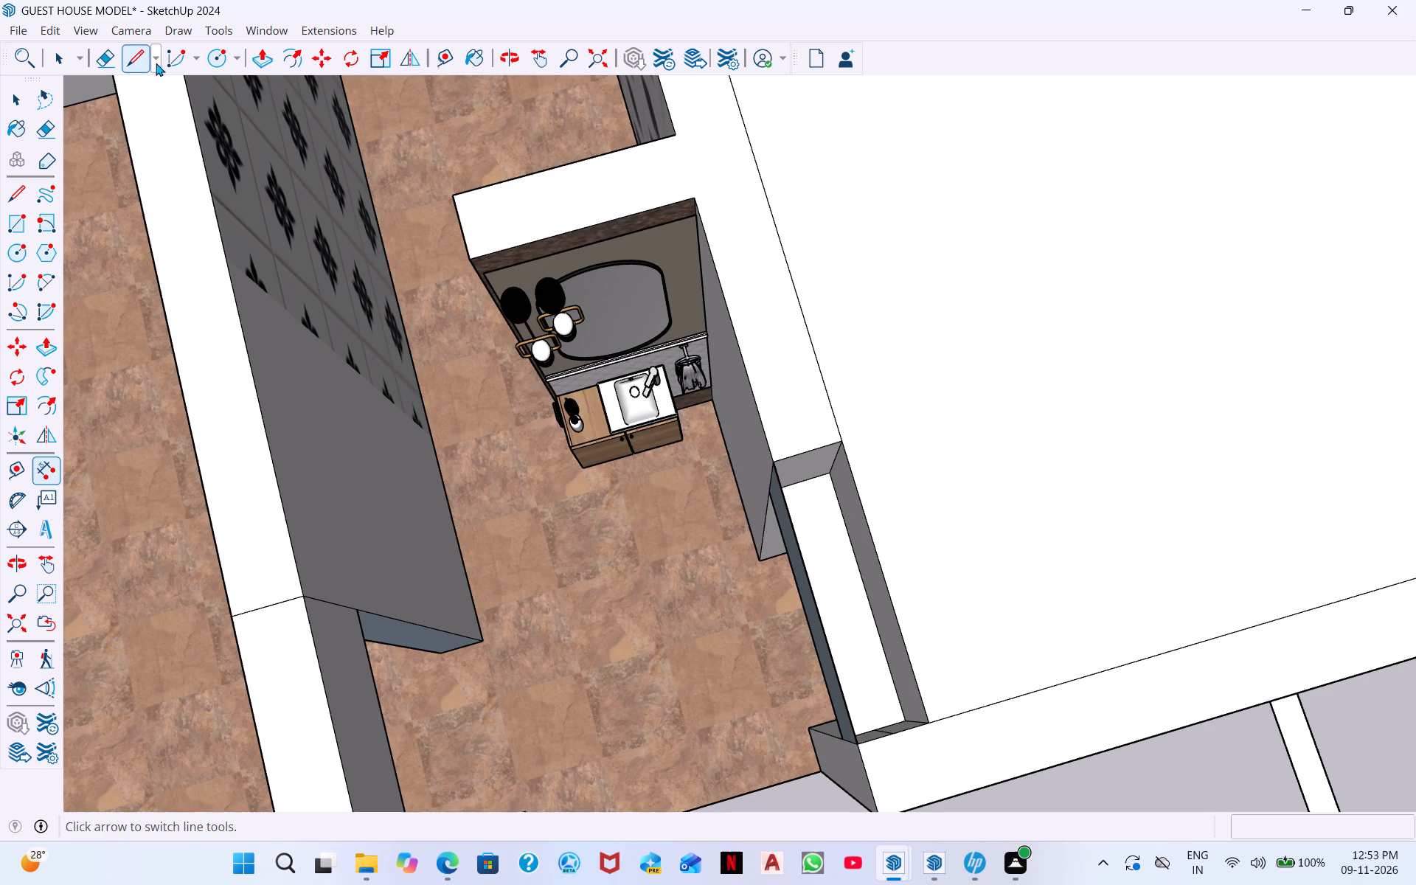
Erase the living-room-side and passage-side top edges of the lintel over the living room doorway.
{"action": "left_click", "coordinate": [105, 56]}
{"action": "left_click", "coordinate": [876, 540]}
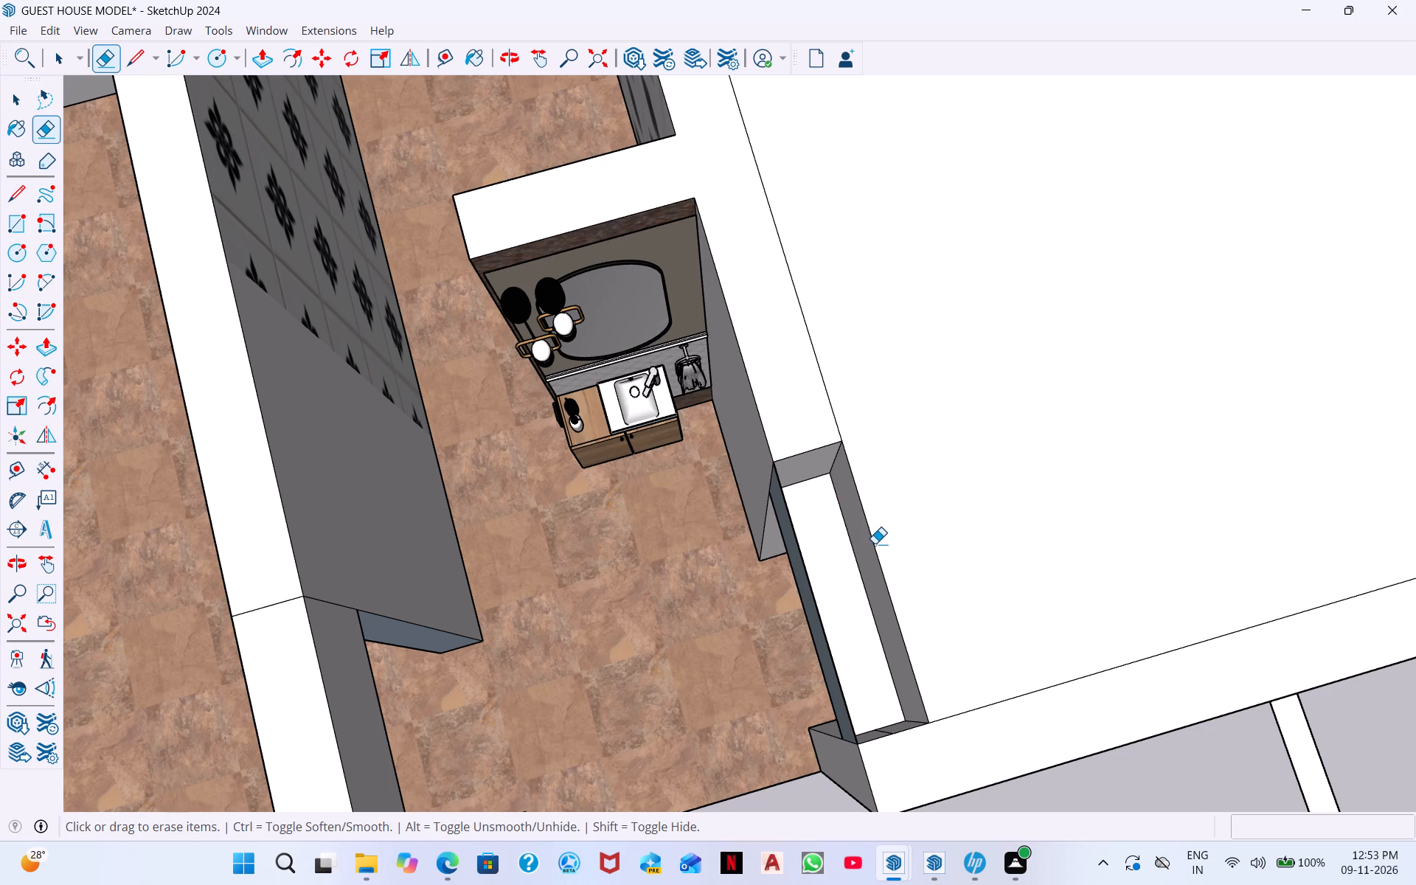
{"action": "left_click_drag", "start_coordinate": [873, 544], "coordinate": [903, 541]}
{"action": "scroll", "coordinate": [901, 504], "scroll_direction": "down", "scroll_amount": 3}
{"action": "middle_click_drag", "start_coordinate": [937, 518], "coordinate": [981, 291]}
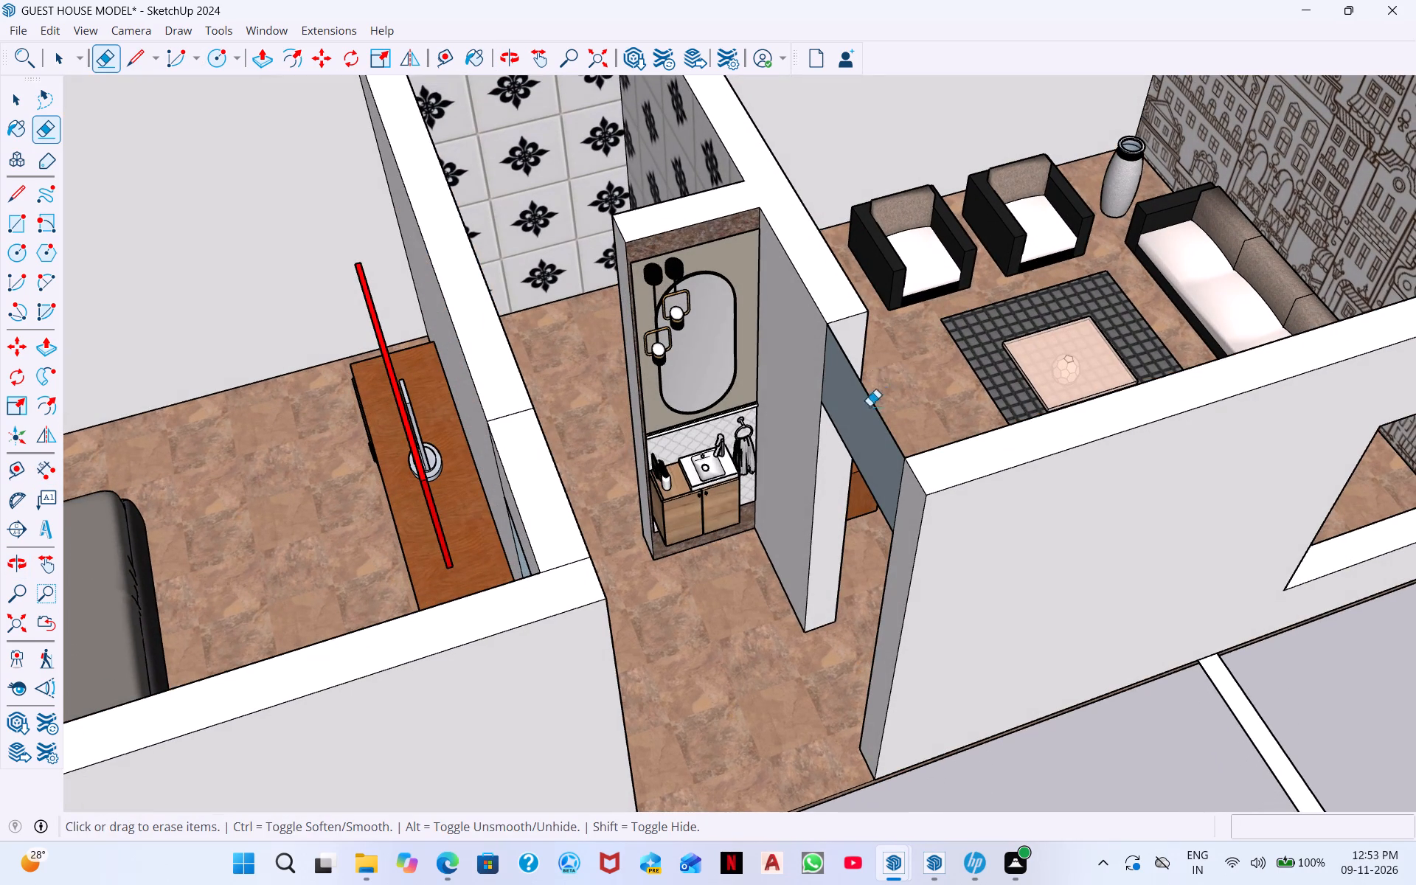
{"action": "left_click", "coordinate": [870, 413]}
{"action": "left_click_drag", "start_coordinate": [878, 405], "coordinate": [844, 431]}
Pull the remaining lintel base over the living room doorway up 2' to the wall tops.
{"action": "middle_click_drag", "start_coordinate": [917, 441], "coordinate": [920, 398]}
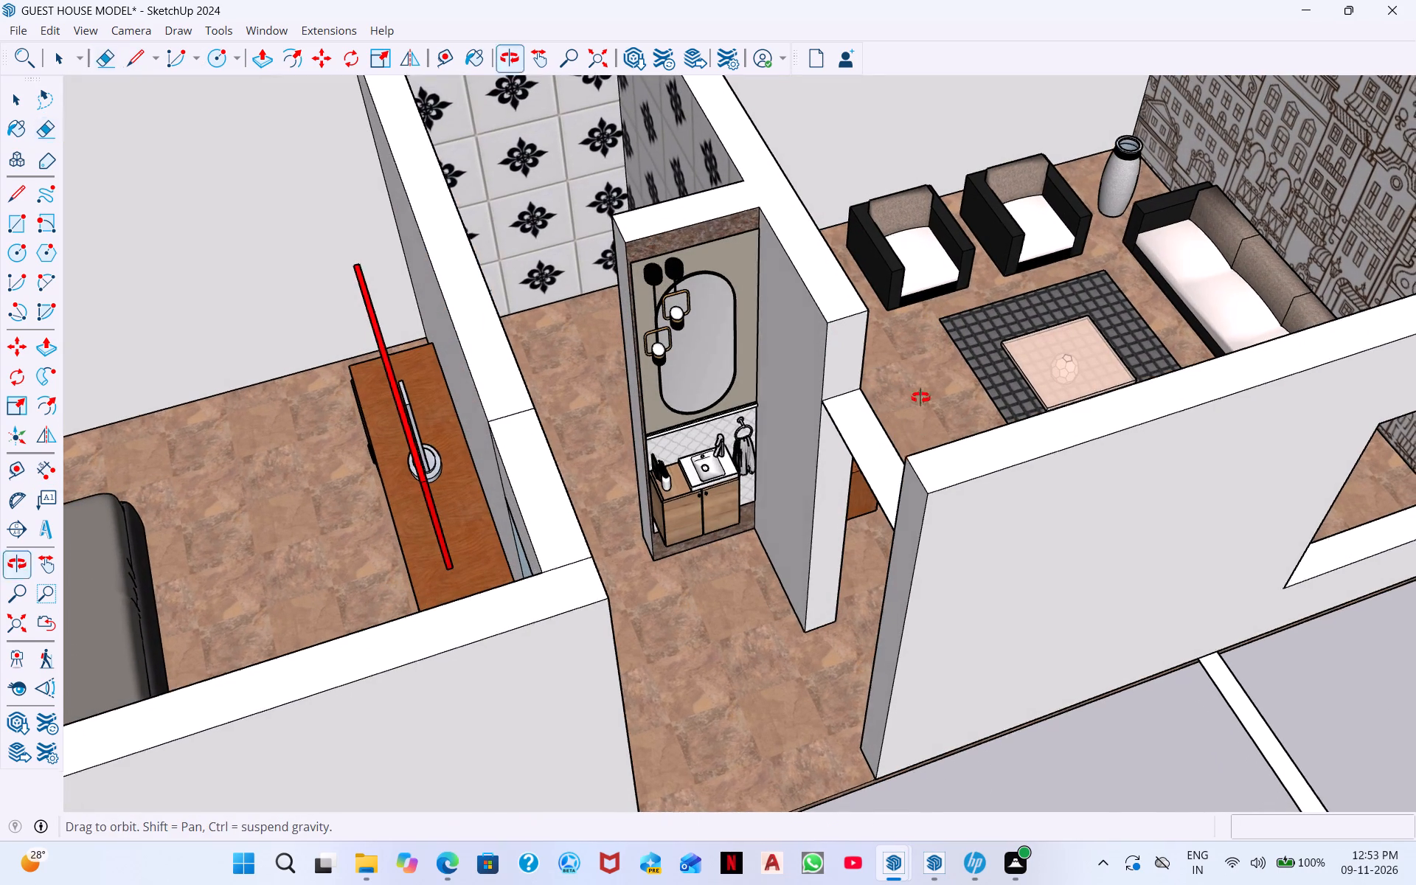
{"action": "middle_click_drag", "start_coordinate": [920, 398], "coordinate": [911, 300]}
{"action": "scroll", "coordinate": [910, 299], "scroll_direction": "down", "scroll_amount": 1}
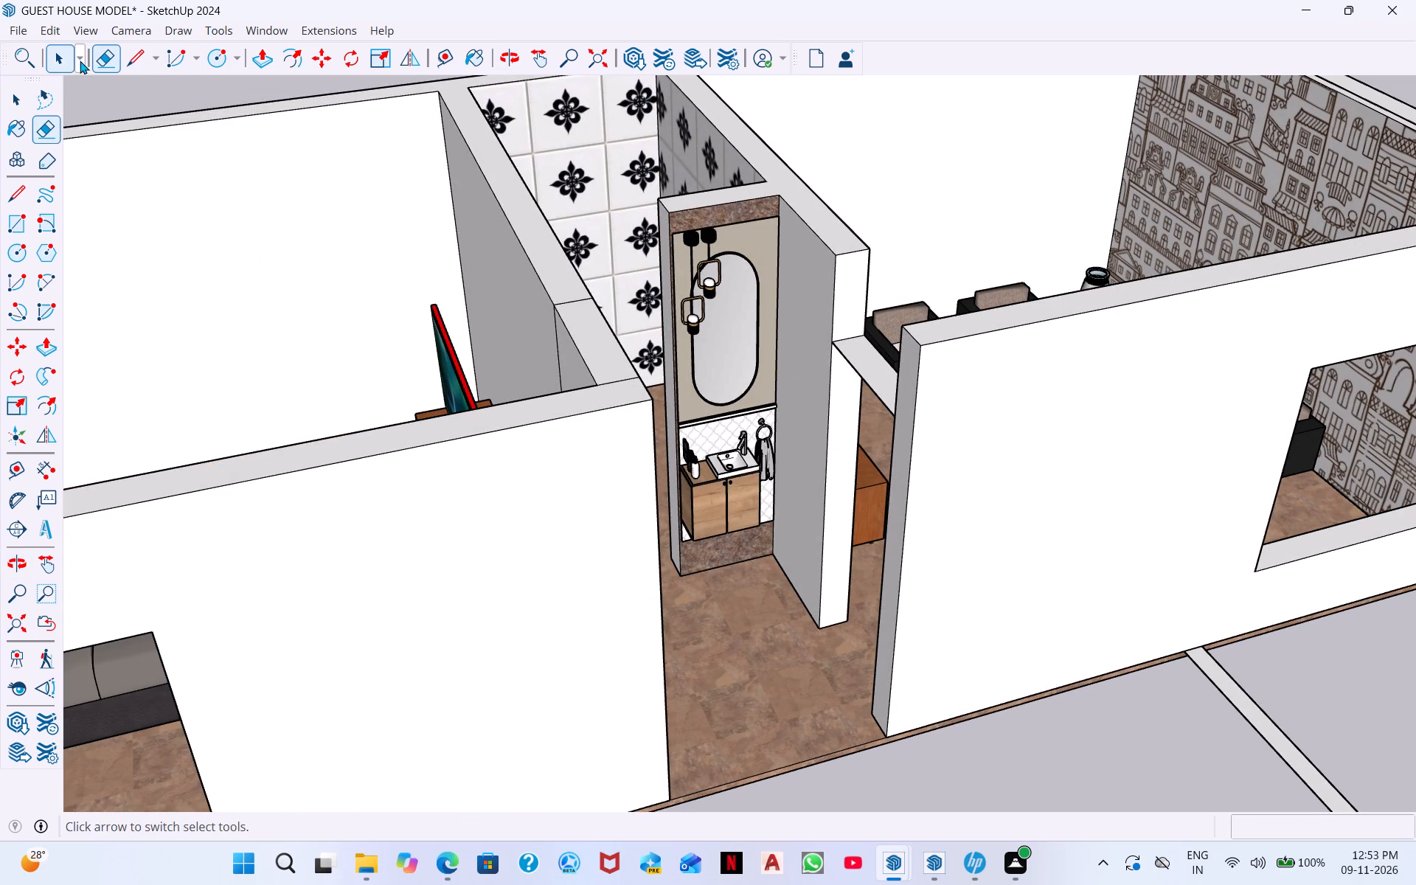
{"action": "left_click", "coordinate": [268, 62]}
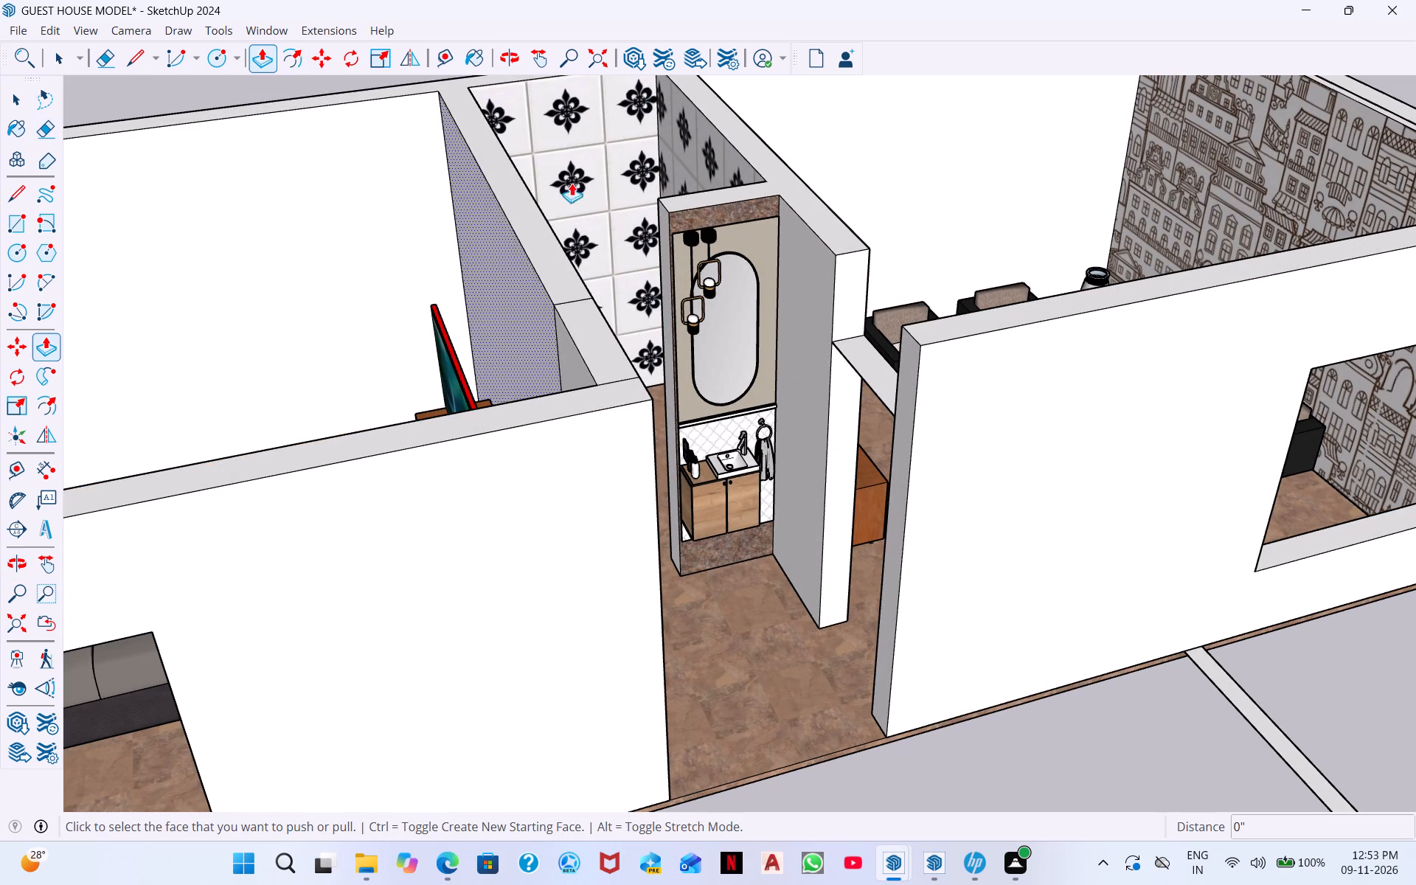
{"action": "left_click", "coordinate": [877, 362]}
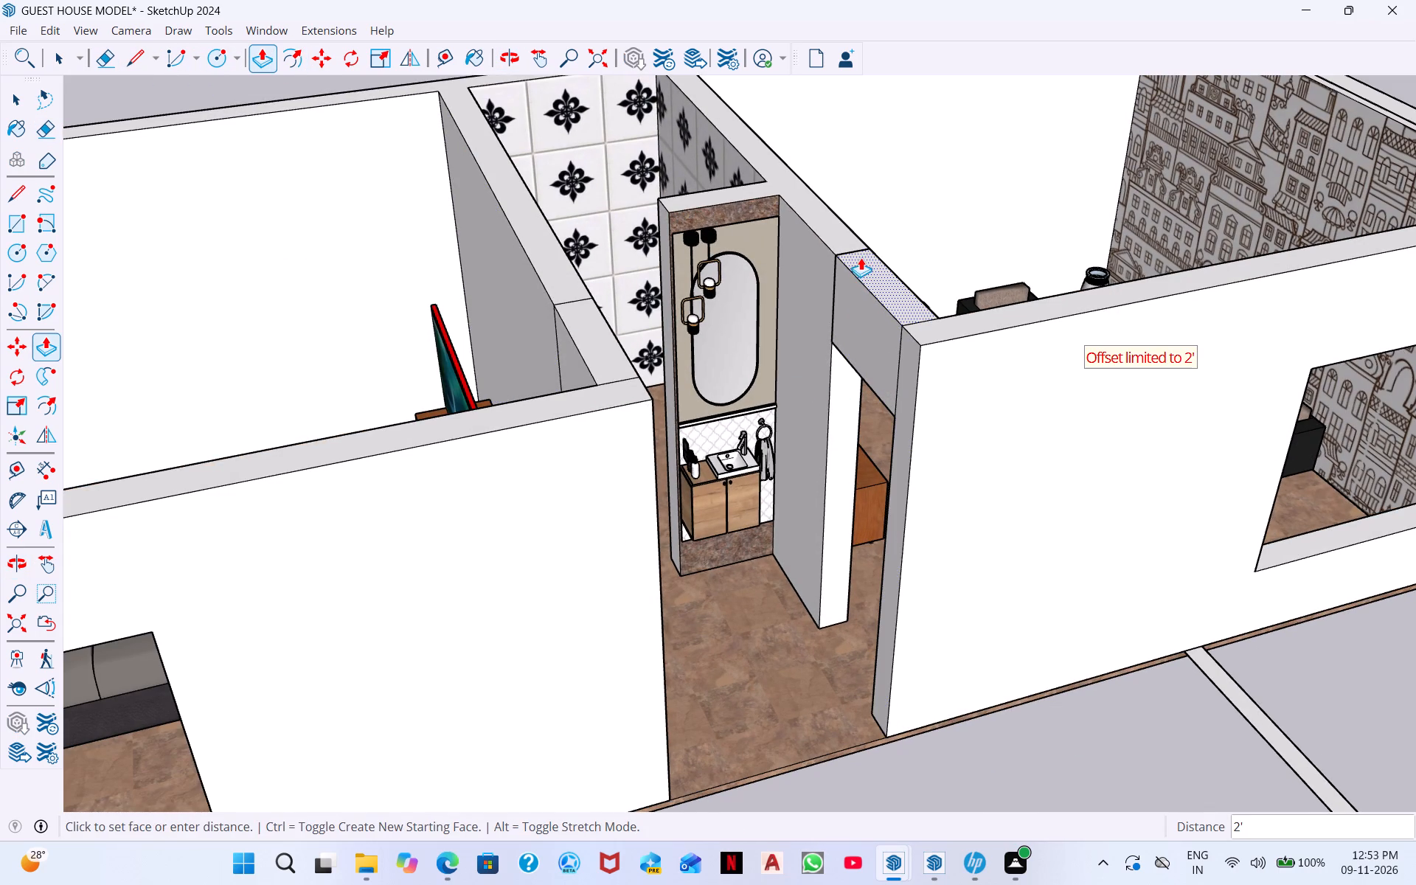
{"action": "left_click", "coordinate": [860, 244]}
Erase the vertical seam between the bedroom doorway lintel and its partition on the bedroom side.
{"action": "middle_click_drag", "start_coordinate": [903, 305], "coordinate": [1019, 698]}
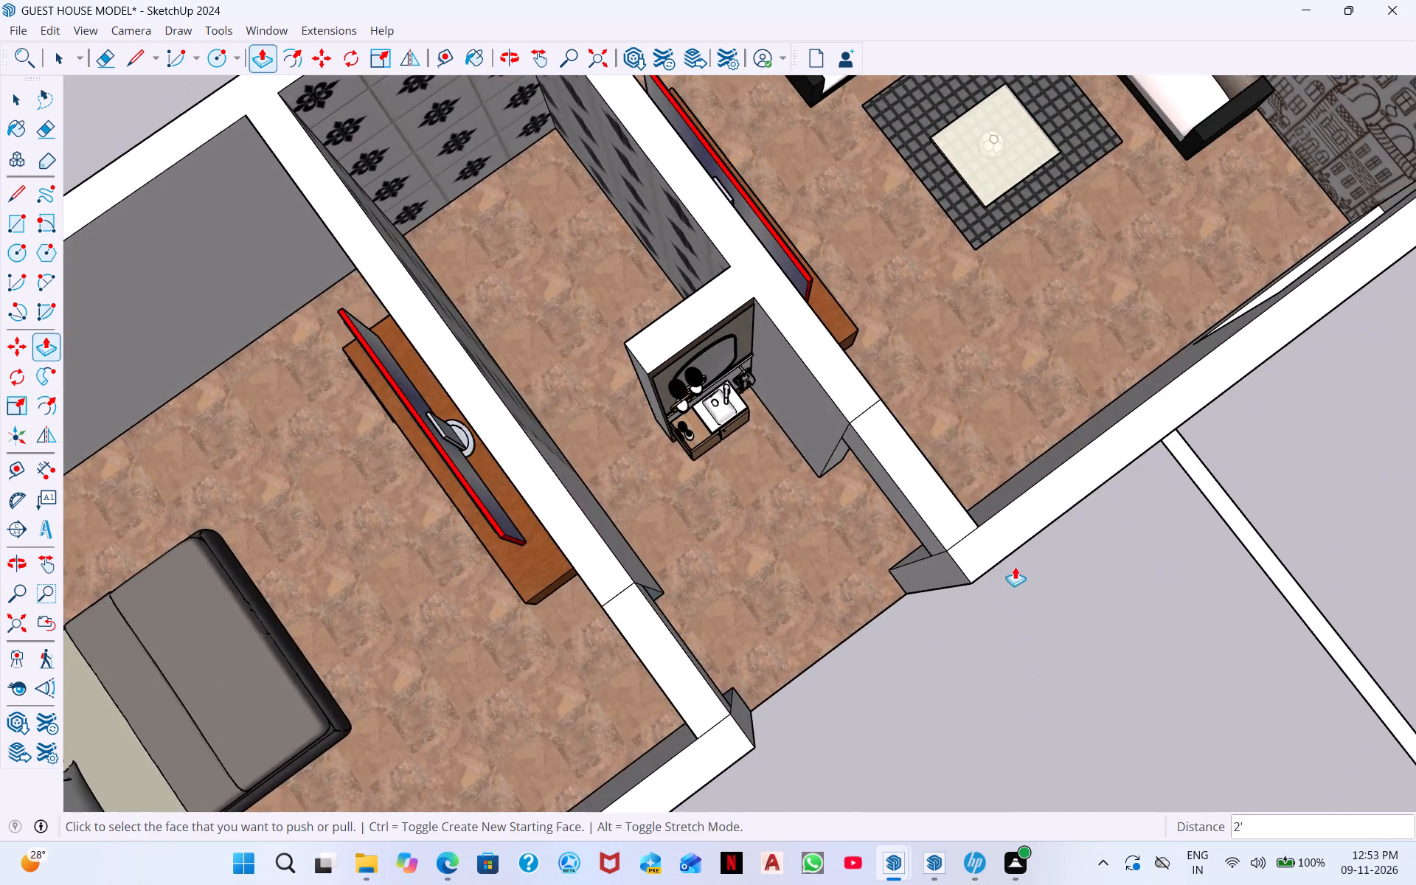
{"action": "middle_click_drag", "start_coordinate": [1015, 566], "coordinate": [611, 704]}
{"action": "middle_click_drag", "start_coordinate": [926, 454], "coordinate": [907, 701]}
{"action": "middle_click_drag", "start_coordinate": [994, 558], "coordinate": [996, 650]}
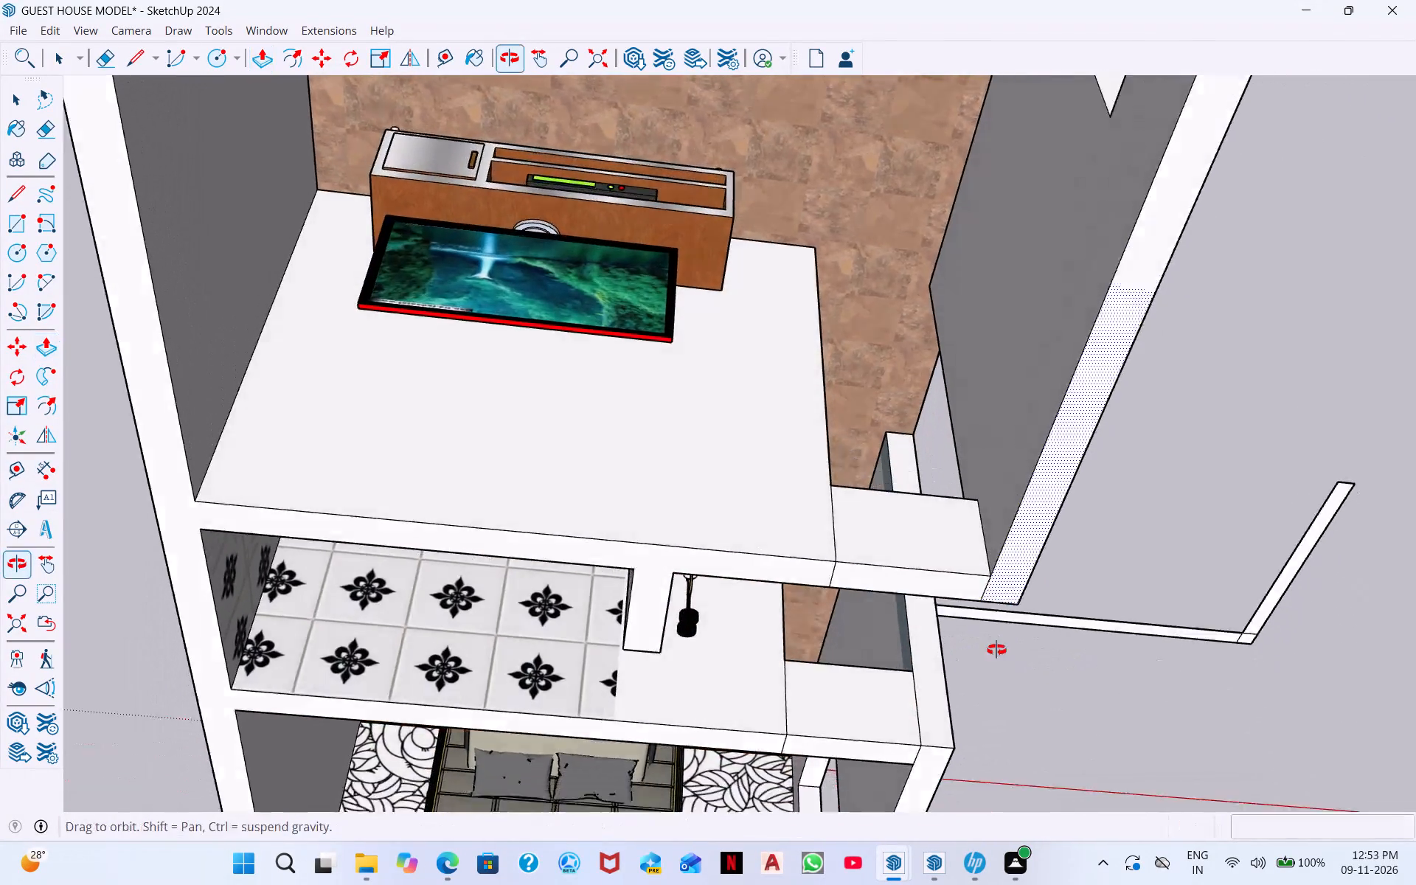
{"action": "middle_click_drag", "start_coordinate": [996, 650], "coordinate": [993, 708]}
{"action": "scroll", "coordinate": [970, 614], "scroll_direction": "up", "scroll_amount": 3}
{"action": "scroll", "coordinate": [983, 528], "scroll_direction": "up", "scroll_amount": 6}
{"action": "scroll", "coordinate": [968, 618], "scroll_direction": "up", "scroll_amount": 4}
{"action": "scroll", "coordinate": [974, 601], "scroll_direction": "down", "scroll_amount": 4}
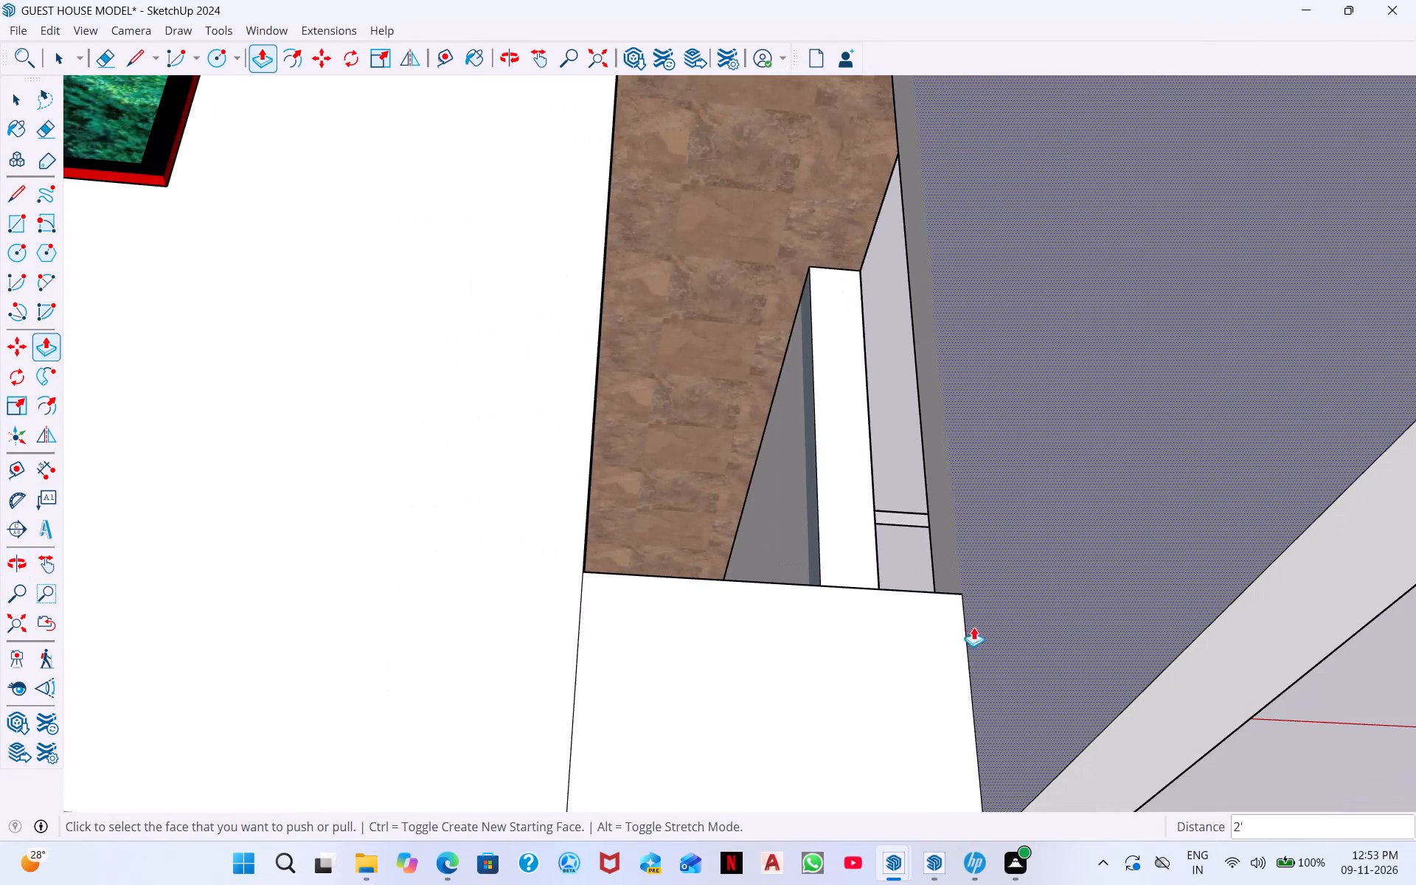
{"action": "middle_click_drag", "start_coordinate": [1054, 687], "coordinate": [1036, 291]}
{"action": "middle_click_drag", "start_coordinate": [1014, 483], "coordinate": [1044, 330]}
{"action": "middle_click_drag", "start_coordinate": [952, 481], "coordinate": [1052, 262]}
{"action": "scroll", "coordinate": [971, 373], "scroll_direction": "down", "scroll_amount": 1}
{"action": "middle_click_drag", "start_coordinate": [971, 373], "coordinate": [940, 186]}
{"action": "middle_click_drag", "start_coordinate": [900, 305], "coordinate": [822, 178]}
{"action": "scroll", "coordinate": [631, 304], "scroll_direction": "up", "scroll_amount": 1}
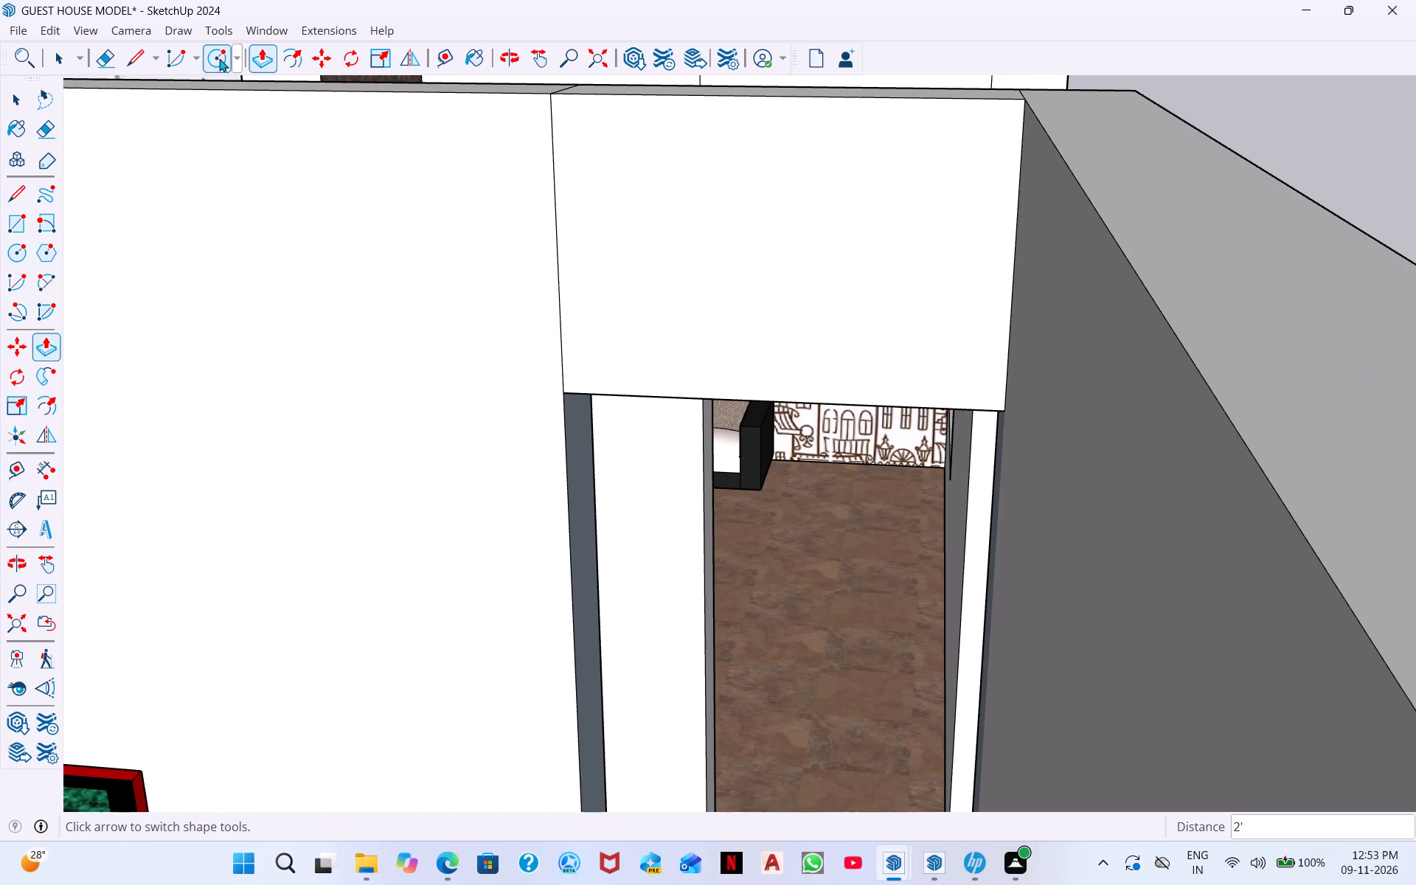
{"action": "left_click", "coordinate": [116, 60]}
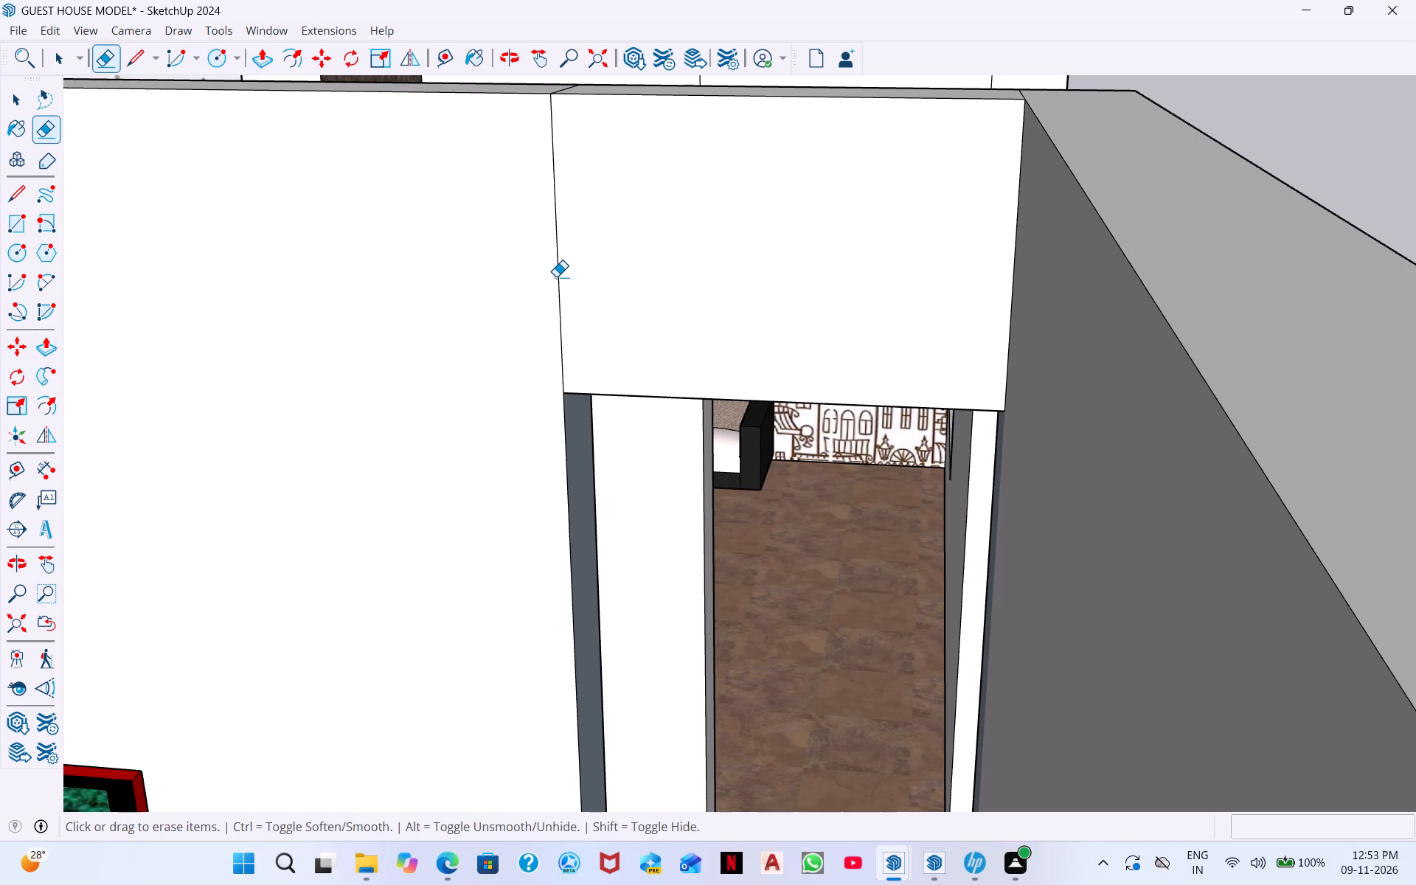
{"action": "left_click", "coordinate": [556, 277]}
{"action": "left_click_drag", "start_coordinate": [555, 276], "coordinate": [527, 259]}
{"action": "left_click_drag", "start_coordinate": [575, 269], "coordinate": [515, 254]}
Erase the two seams across the top of the bedroom doorway lintel, at the partition and at the outer wall.
{"action": "middle_click_drag", "start_coordinate": [647, 298], "coordinate": [646, 600]}
{"action": "left_click_drag", "start_coordinate": [503, 301], "coordinate": [641, 331]}
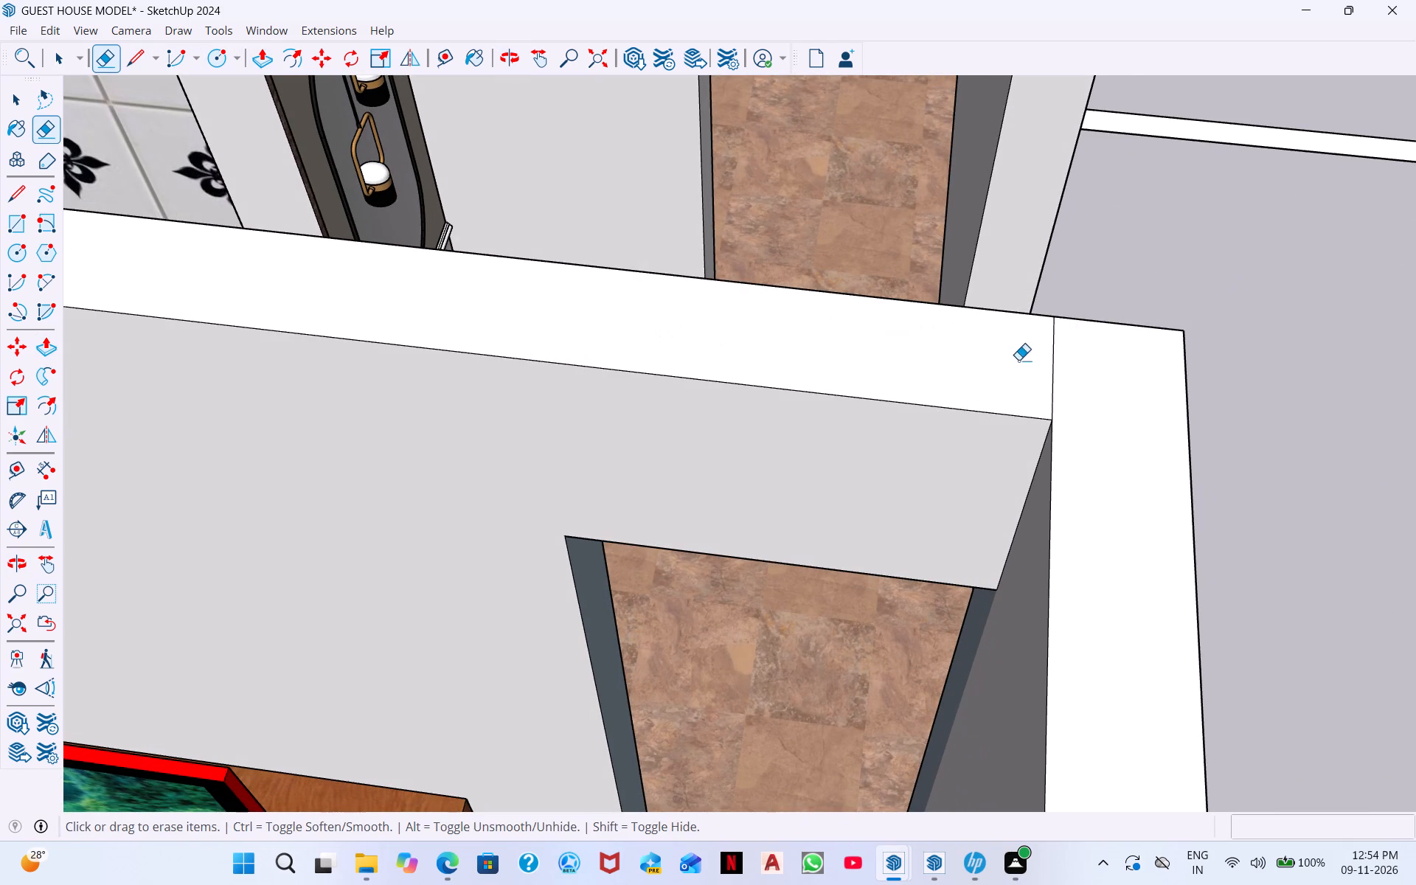
{"action": "left_click_drag", "start_coordinate": [1070, 361], "coordinate": [906, 337]}
Erase the two vertical seams beside the bedroom doorway lintel on the passage side.
{"action": "middle_click_drag", "start_coordinate": [1107, 406], "coordinate": [364, 467]}
{"action": "scroll", "coordinate": [667, 461], "scroll_direction": "down", "scroll_amount": 1}
{"action": "middle_click_drag", "start_coordinate": [628, 490], "coordinate": [448, 490]}
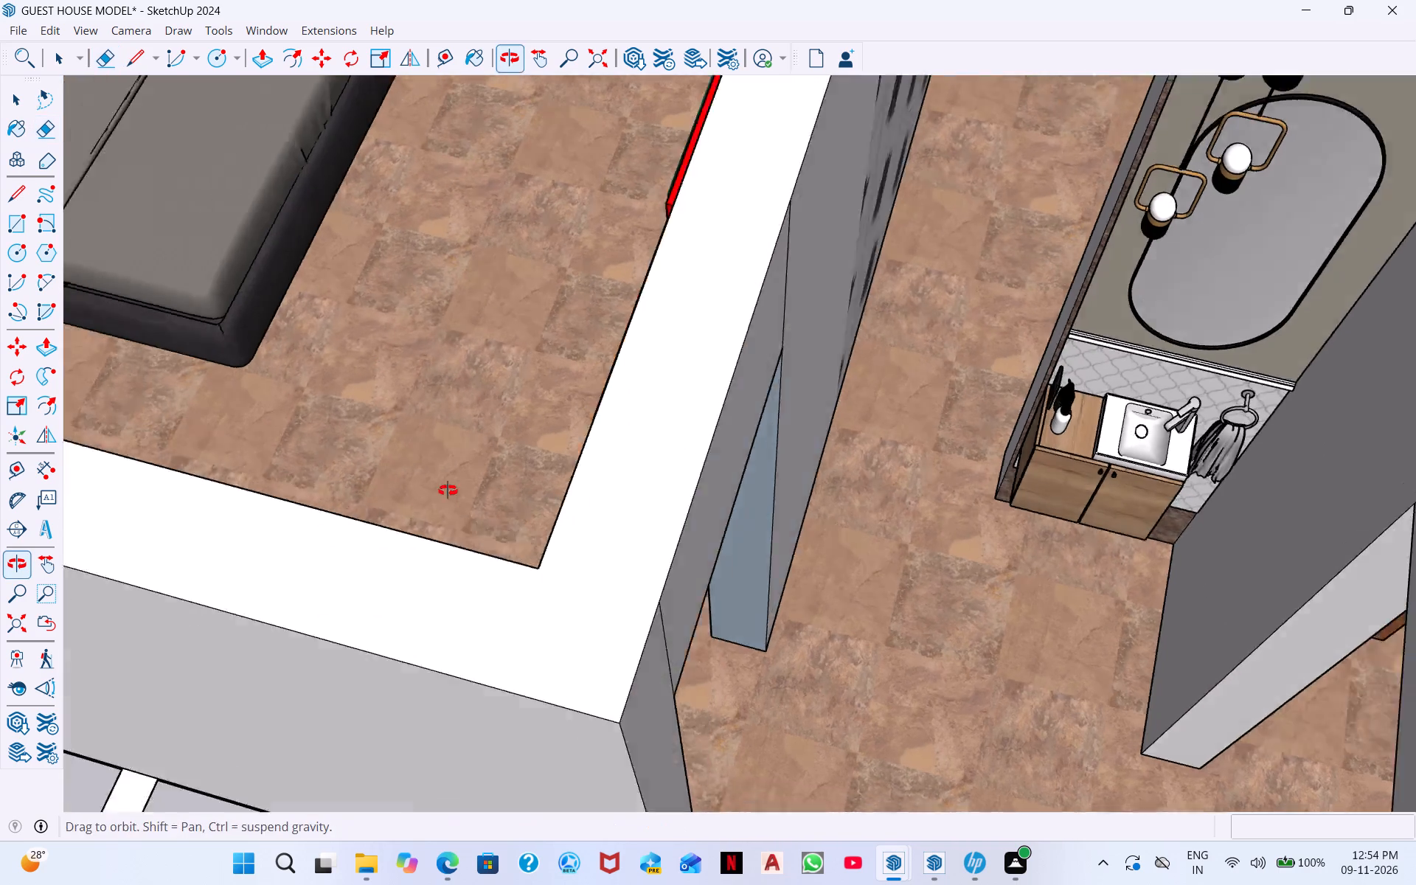
{"action": "middle_click_drag", "start_coordinate": [448, 490], "coordinate": [317, 326]}
{"action": "left_click_drag", "start_coordinate": [525, 482], "coordinate": [604, 465]}
{"action": "left_click_drag", "start_coordinate": [853, 340], "coordinate": [816, 356]}
Erase the vertical seam between the living room doorway lintel and its partition on the living room side.
{"action": "scroll", "coordinate": [858, 404], "scroll_direction": "down", "scroll_amount": 1}
{"action": "middle_click_drag", "start_coordinate": [1016, 460], "coordinate": [1079, 487]}
{"action": "middle_click_drag", "start_coordinate": [1142, 493], "coordinate": [1415, 497]}
{"action": "scroll", "coordinate": [1415, 487], "scroll_direction": "down", "scroll_amount": 4}
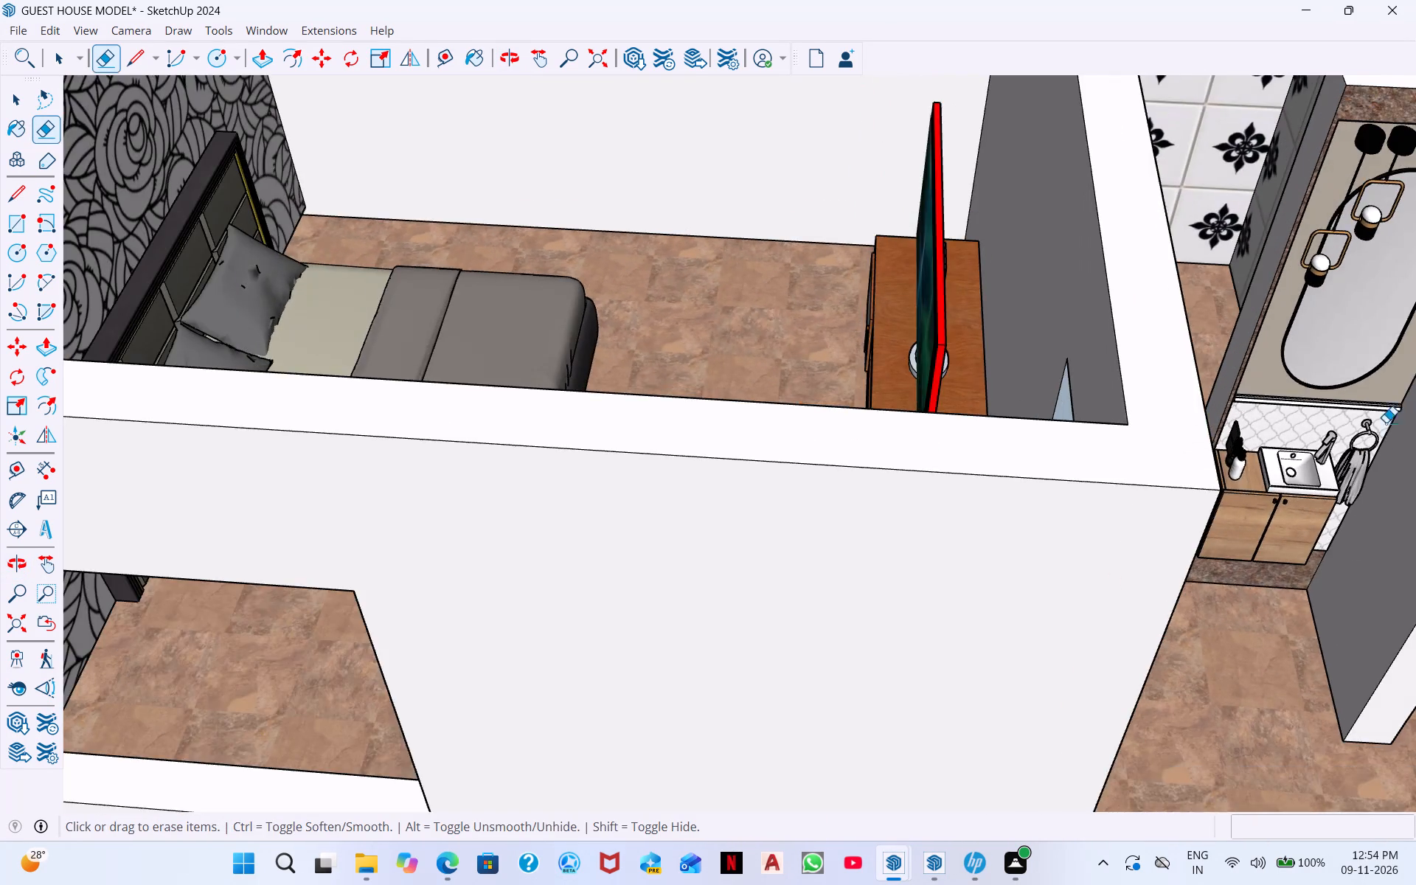
{"action": "scroll", "coordinate": [1386, 423], "scroll_direction": "down", "scroll_amount": 1}
{"action": "scroll", "coordinate": [1282, 475], "scroll_direction": "down", "scroll_amount": 1}
{"action": "middle_click_drag", "start_coordinate": [1279, 486], "coordinate": [682, 238]}
{"action": "scroll", "coordinate": [743, 369], "scroll_direction": "down", "scroll_amount": 2}
{"action": "scroll", "coordinate": [833, 348], "scroll_direction": "down", "scroll_amount": 2}
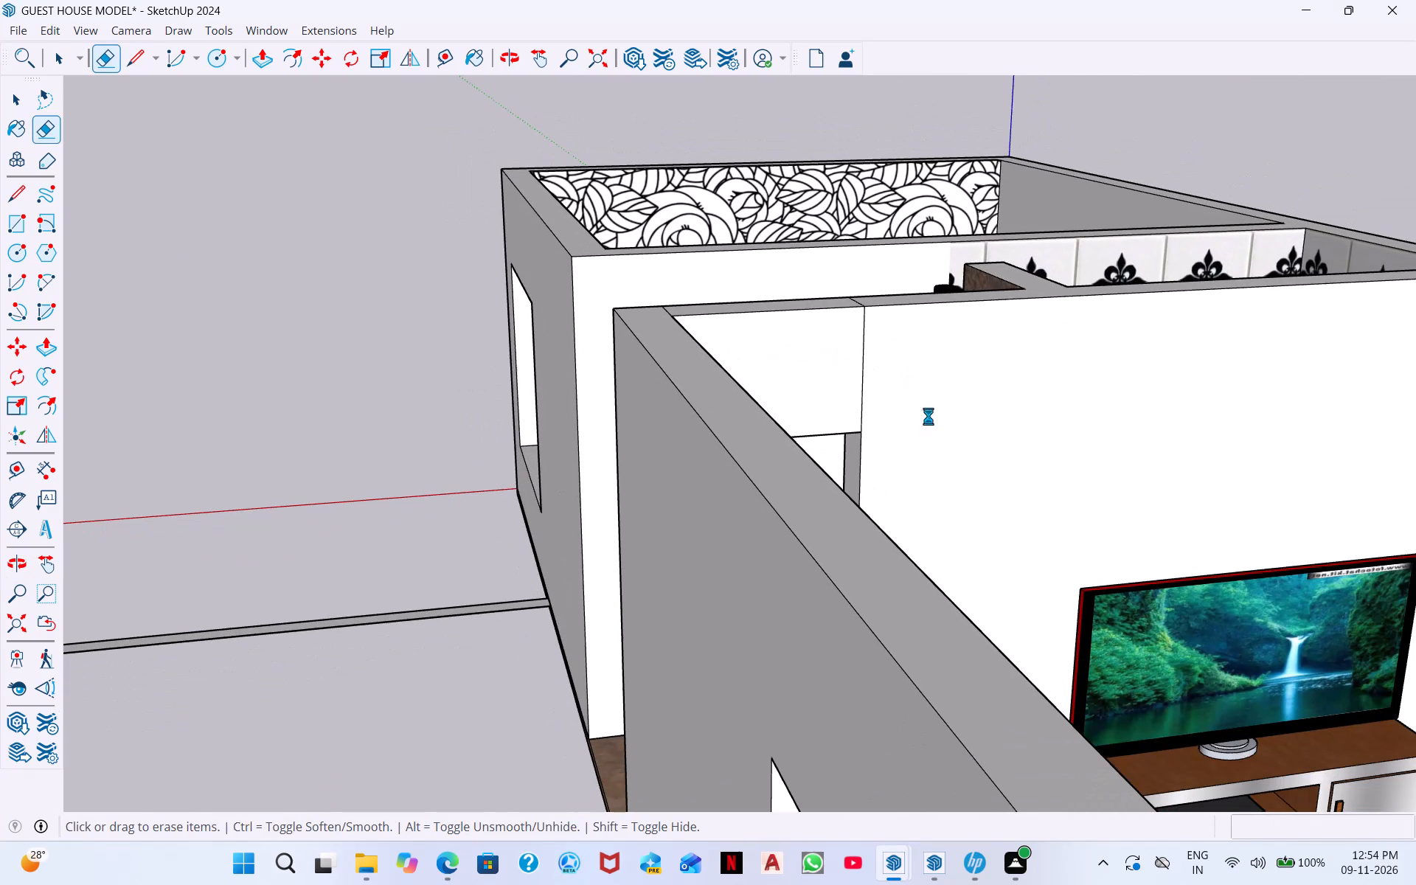
{"action": "scroll", "coordinate": [842, 338], "scroll_direction": "down", "scroll_amount": 1}
{"action": "scroll", "coordinate": [842, 336], "scroll_direction": "up", "scroll_amount": 15}
{"action": "left_click_drag", "start_coordinate": [844, 458], "coordinate": [869, 457]}
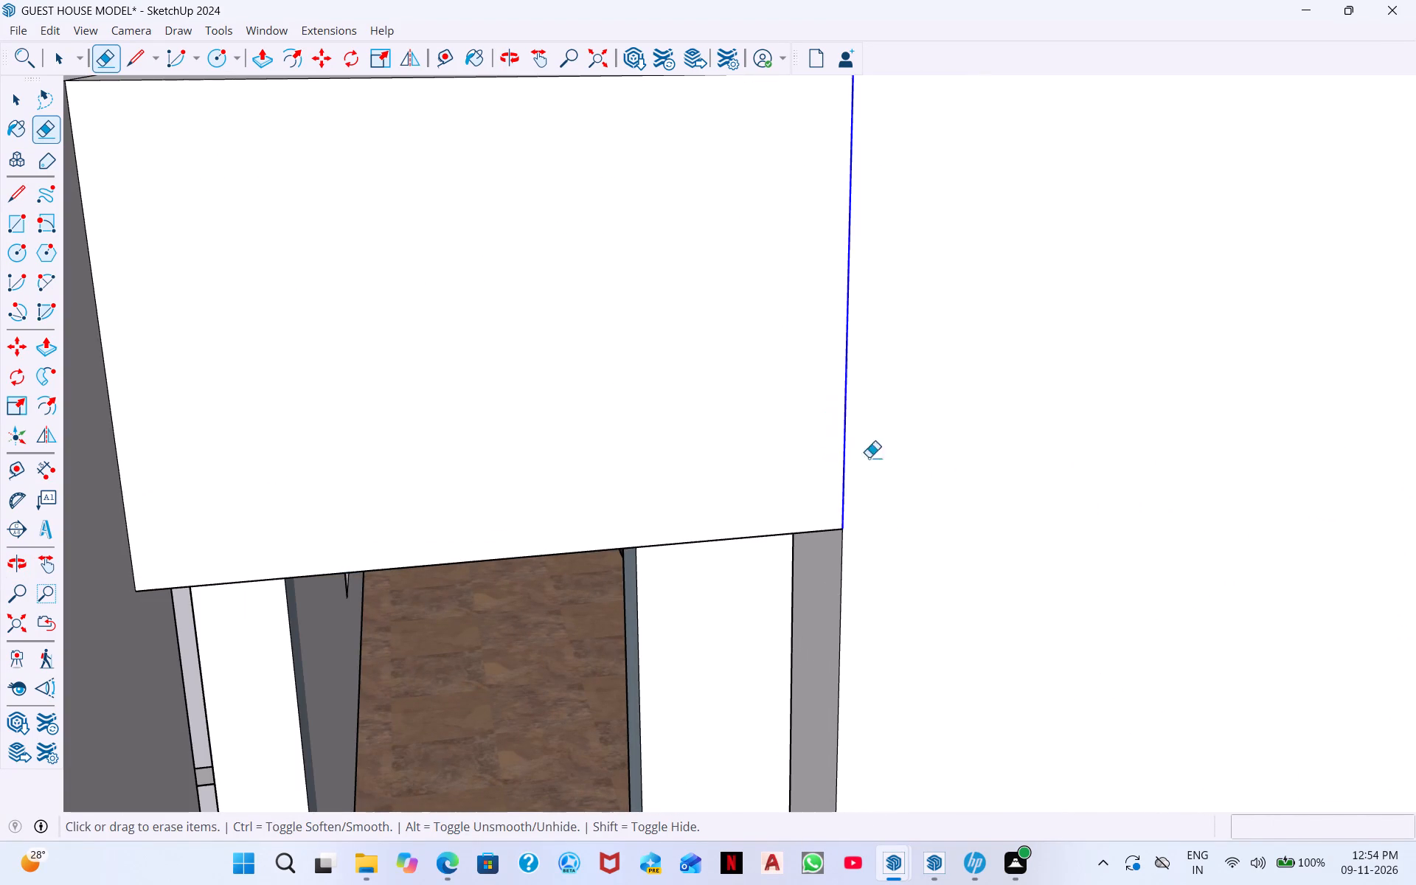
{"action": "left_click_drag", "start_coordinate": [869, 457], "coordinate": [905, 467]}
Erase the seam across the wall top between the living room doorway lintel and the partition.
{"action": "scroll", "coordinate": [851, 369], "scroll_direction": "down", "scroll_amount": 5}
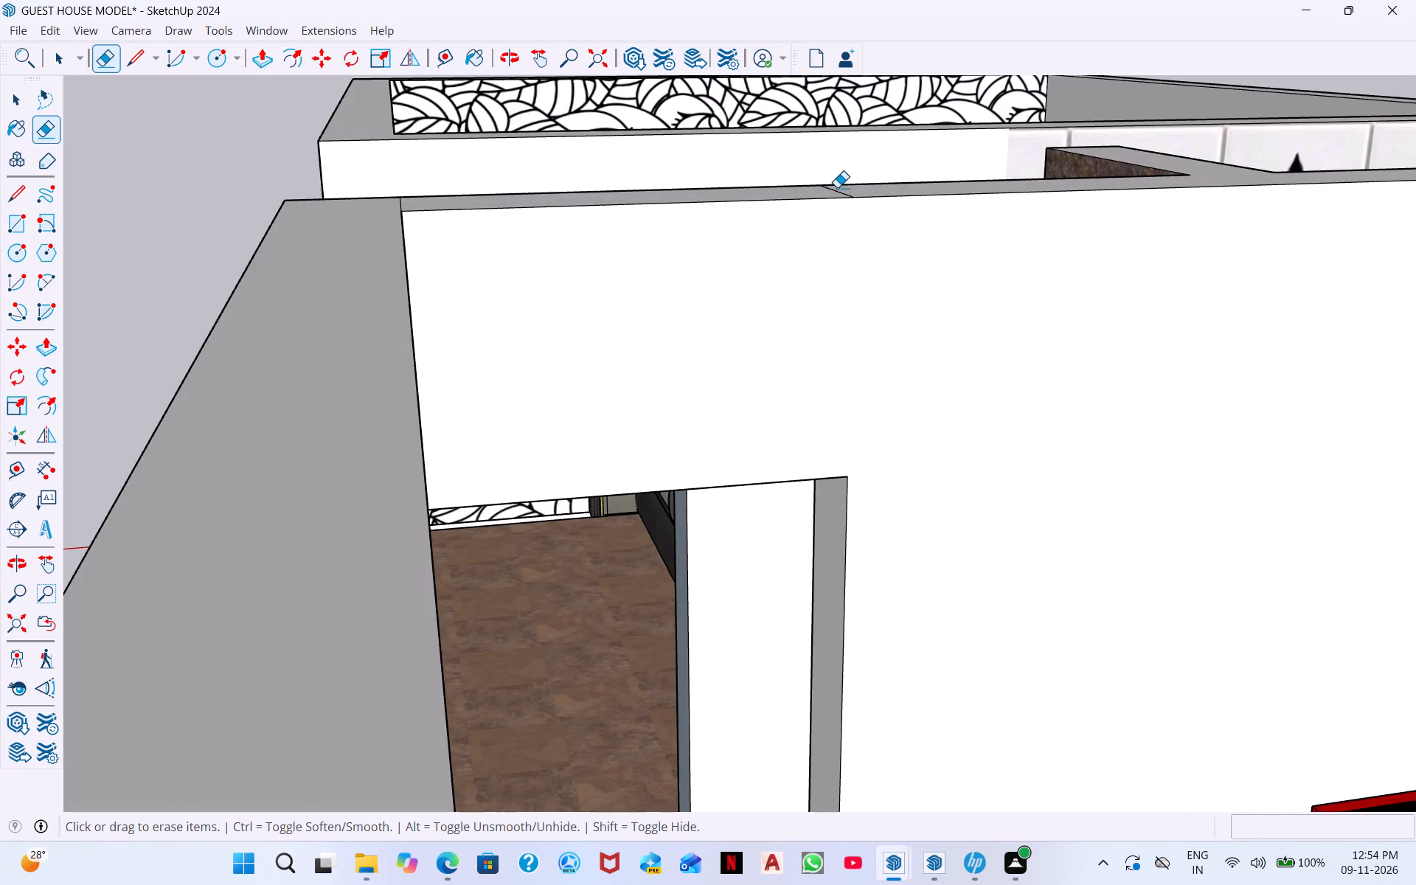
{"action": "left_click", "coordinate": [838, 186]}
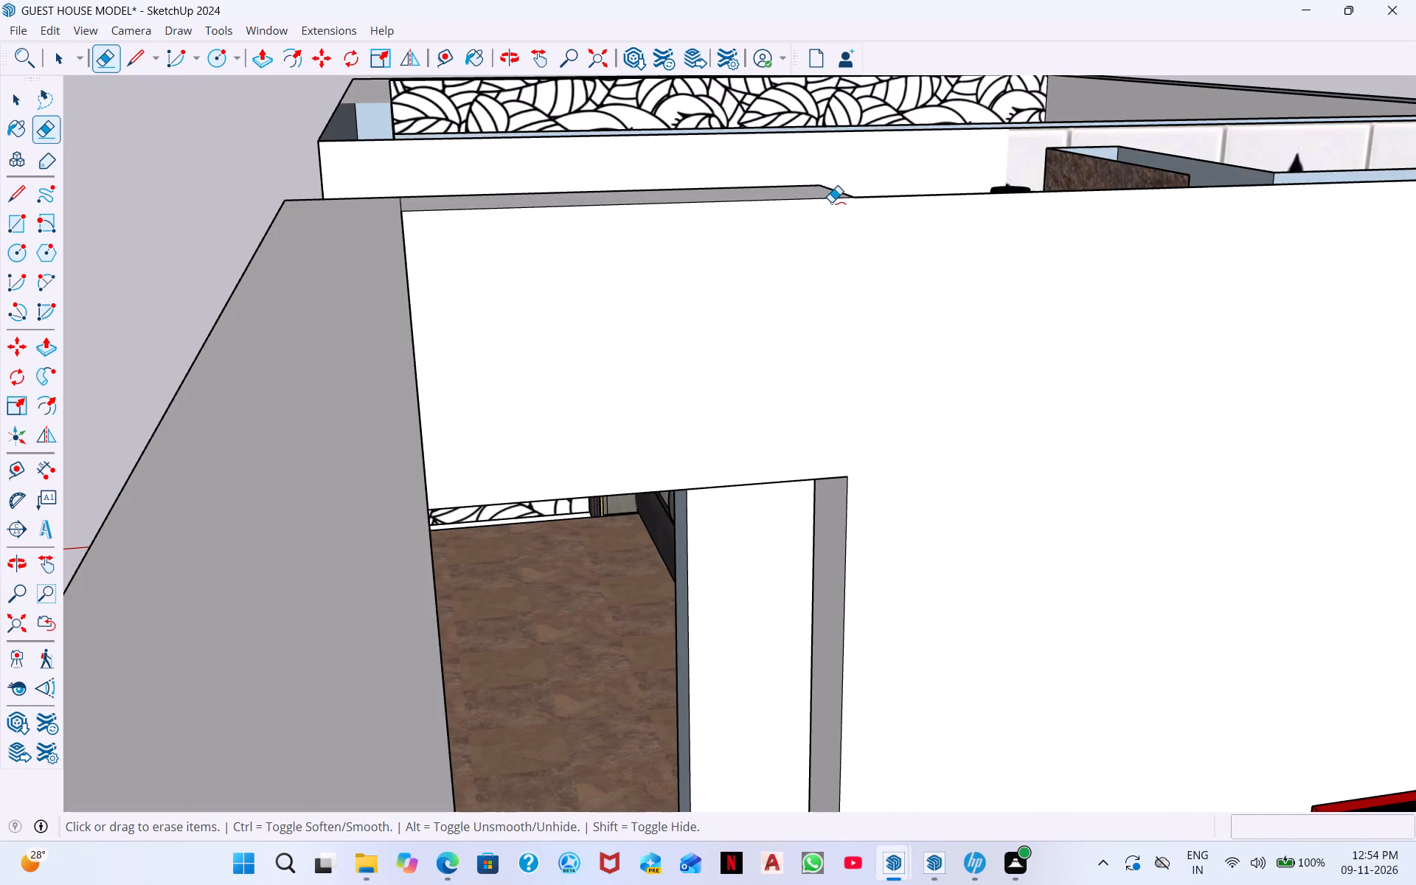
{"action": "key", "text": "ctrl+z"}
{"action": "middle_click_drag", "start_coordinate": [853, 230], "coordinate": [892, 485]}
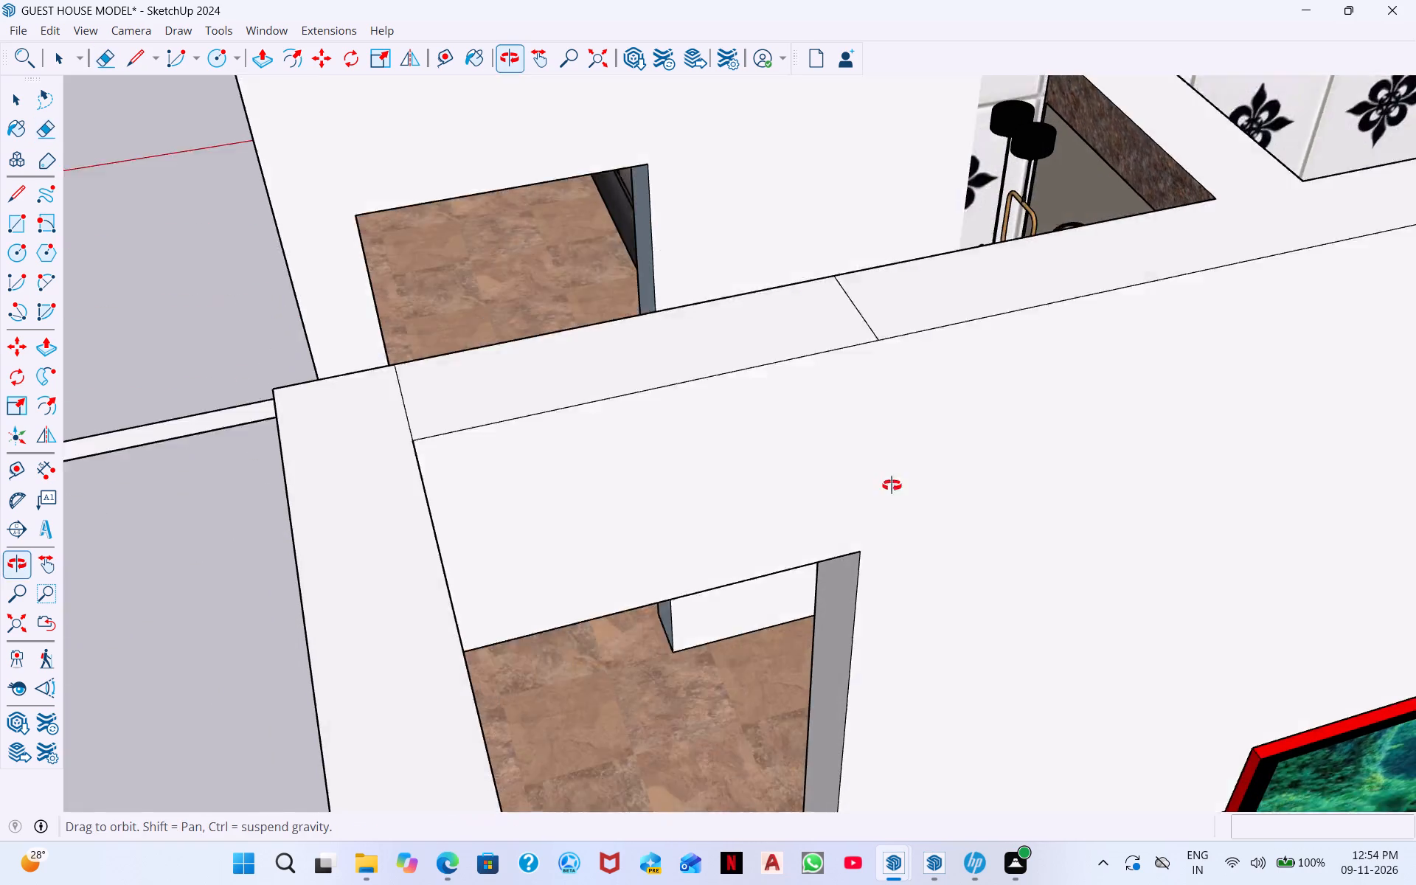
{"action": "middle_click_drag", "start_coordinate": [892, 485], "coordinate": [891, 504]}
{"action": "left_click", "coordinate": [862, 360]}
{"action": "scroll", "coordinate": [587, 417], "scroll_direction": "down", "scroll_amount": 3}
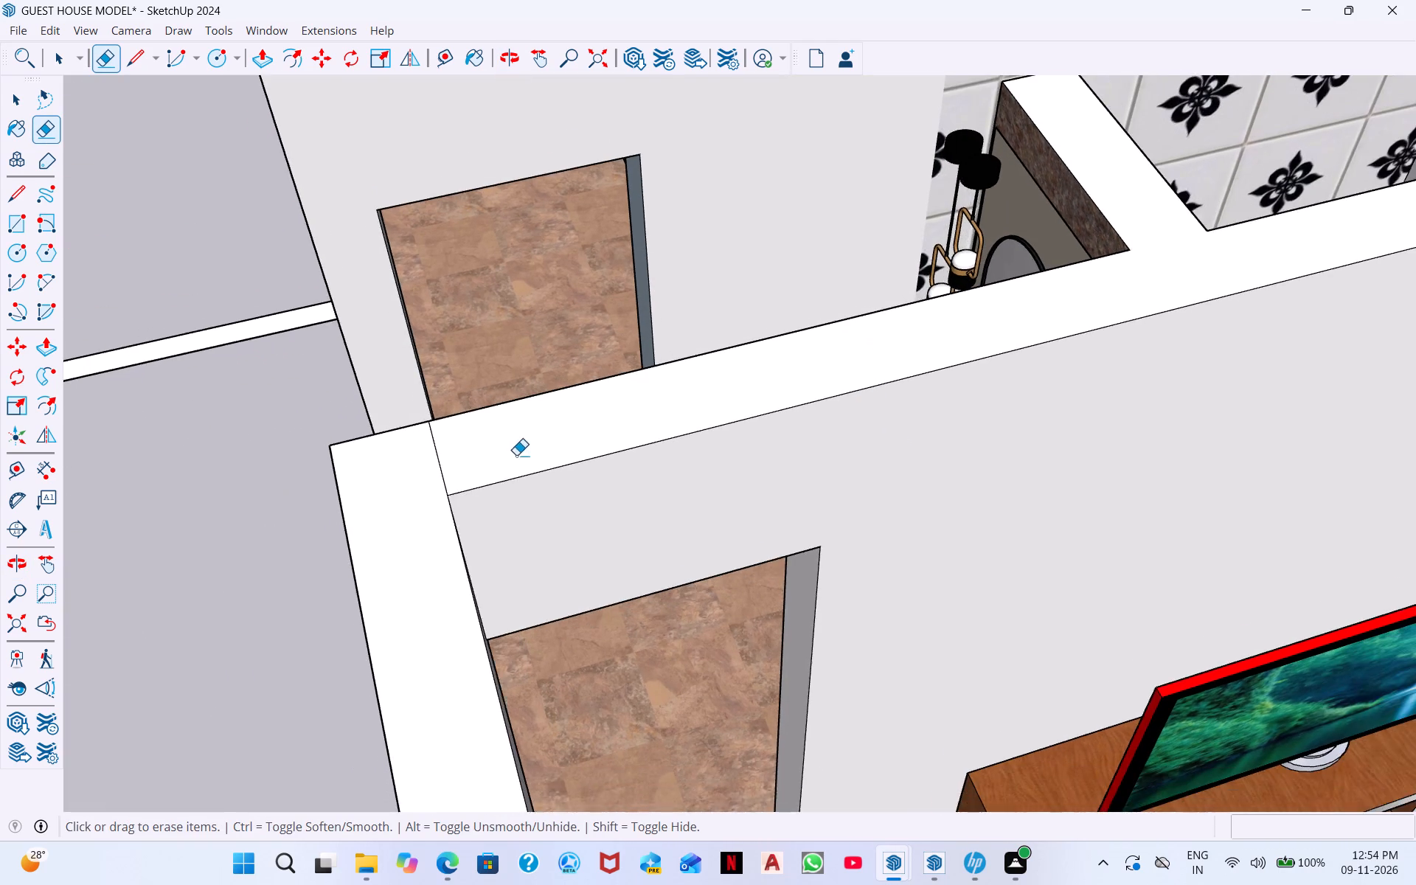
Erase the seam across the wall top where the living room doorway lintel meets the outer wall, including its leftover fragments.
{"action": "middle_click_drag", "start_coordinate": [532, 455], "coordinate": [589, 452]}
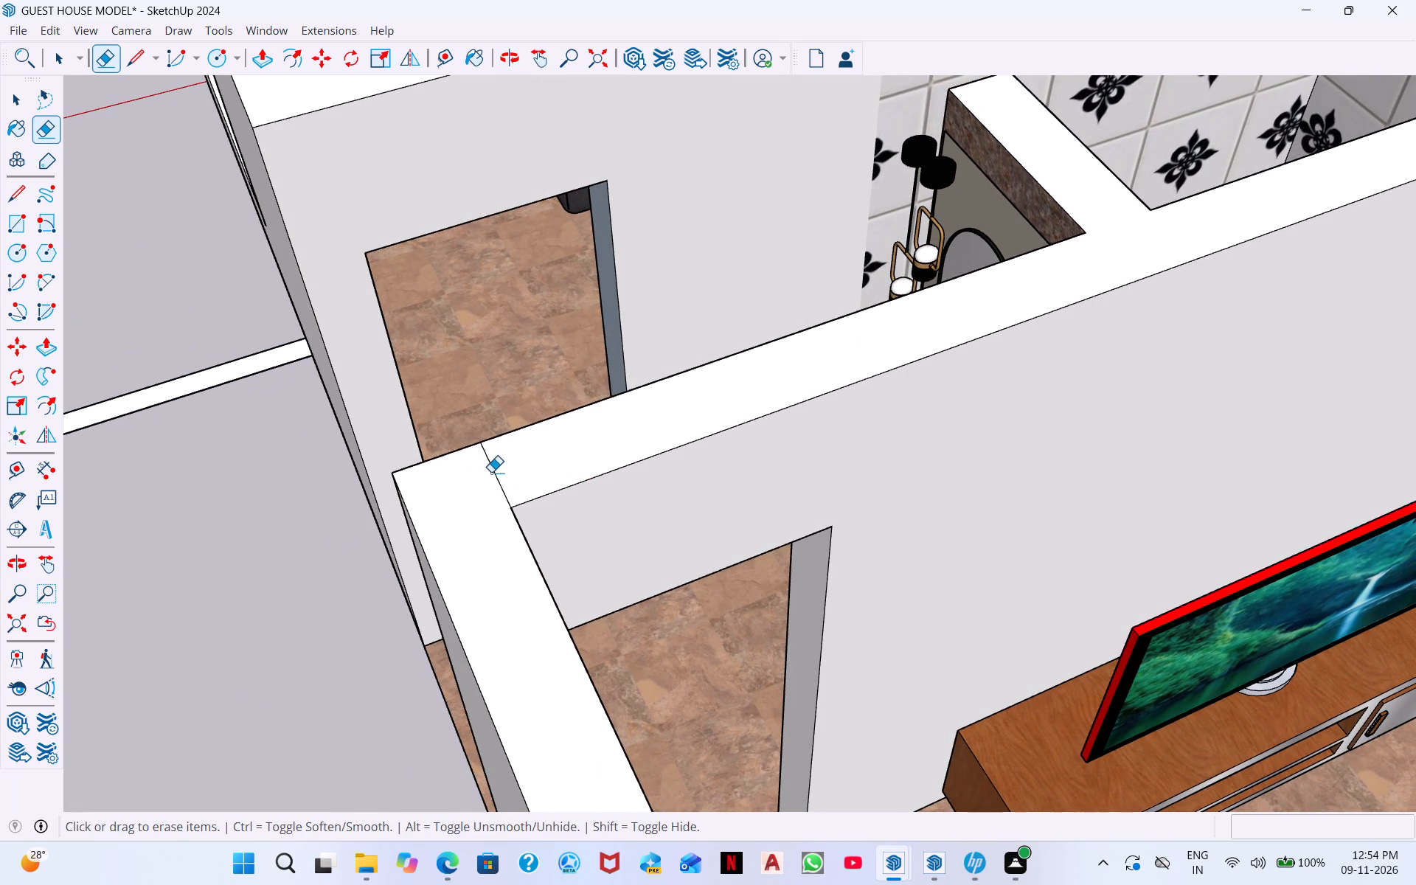
{"action": "double_click", "coordinate": [494, 471]}
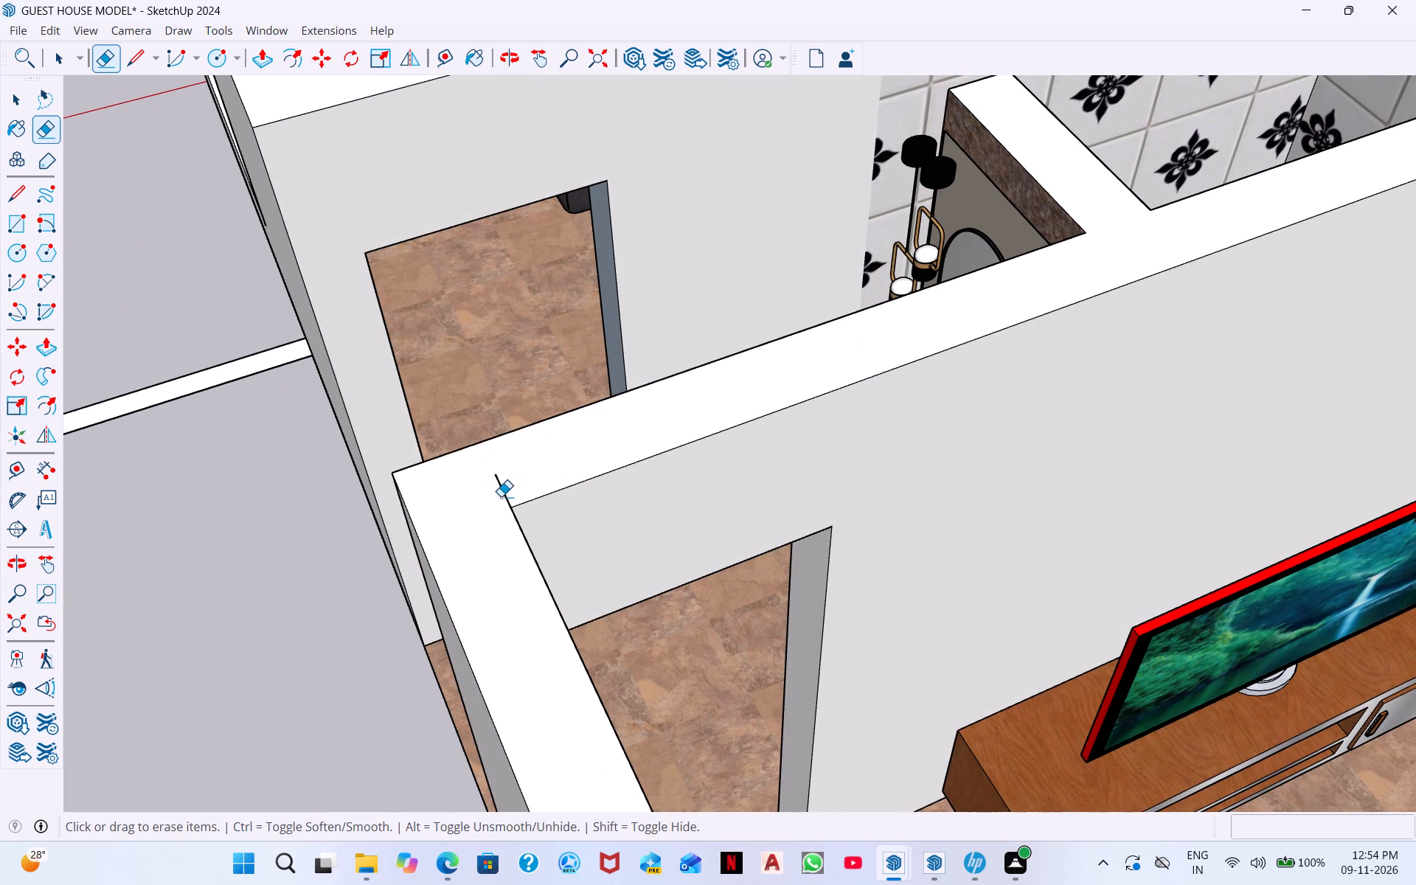
{"action": "left_click", "coordinate": [504, 493]}
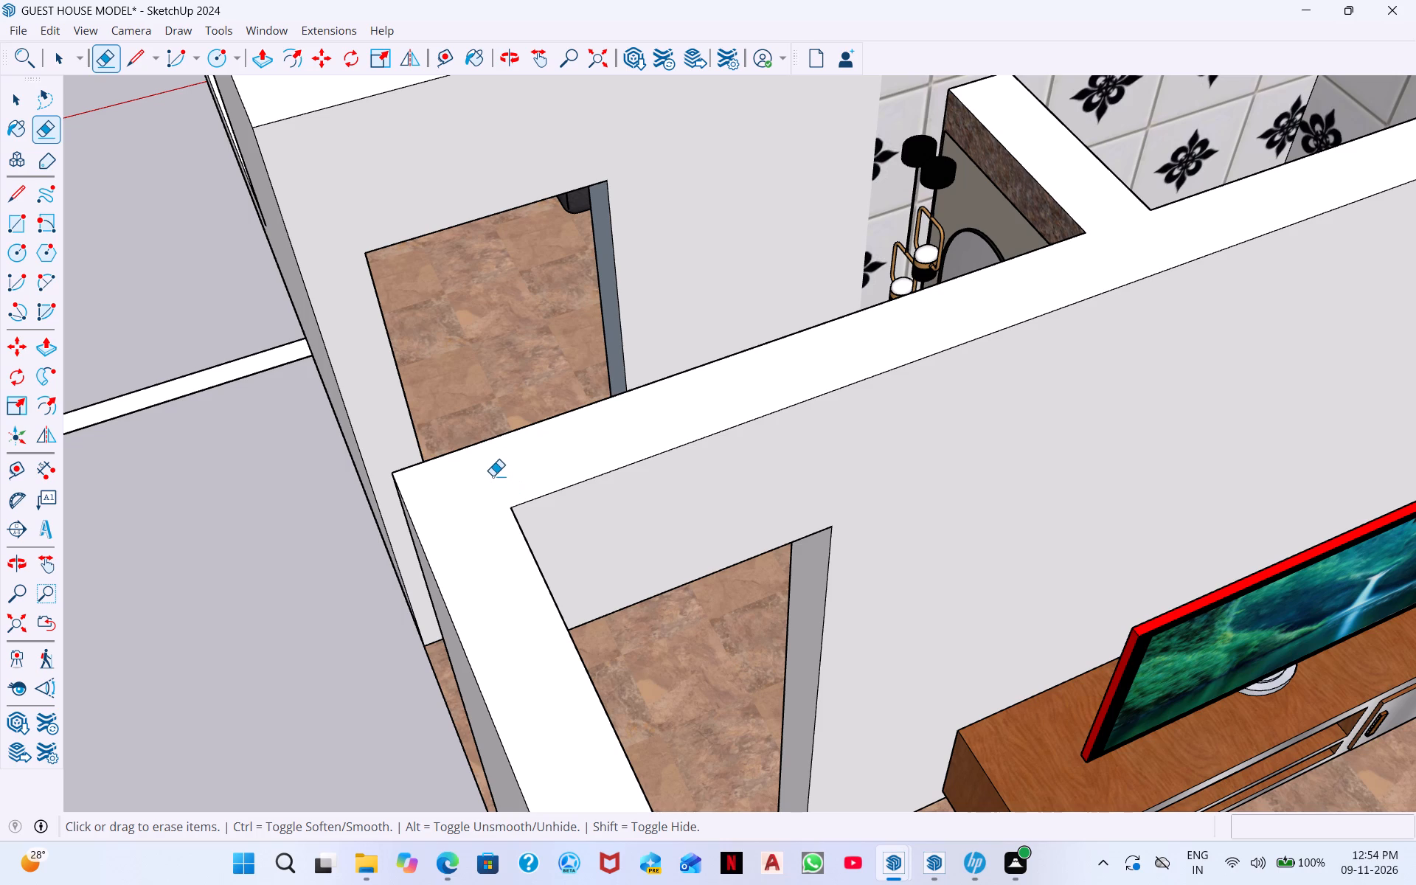
{"action": "left_click", "coordinate": [493, 476]}
{"action": "left_click", "coordinate": [530, 468]}
{"action": "left_click_drag", "start_coordinate": [494, 478], "coordinate": [518, 464]}
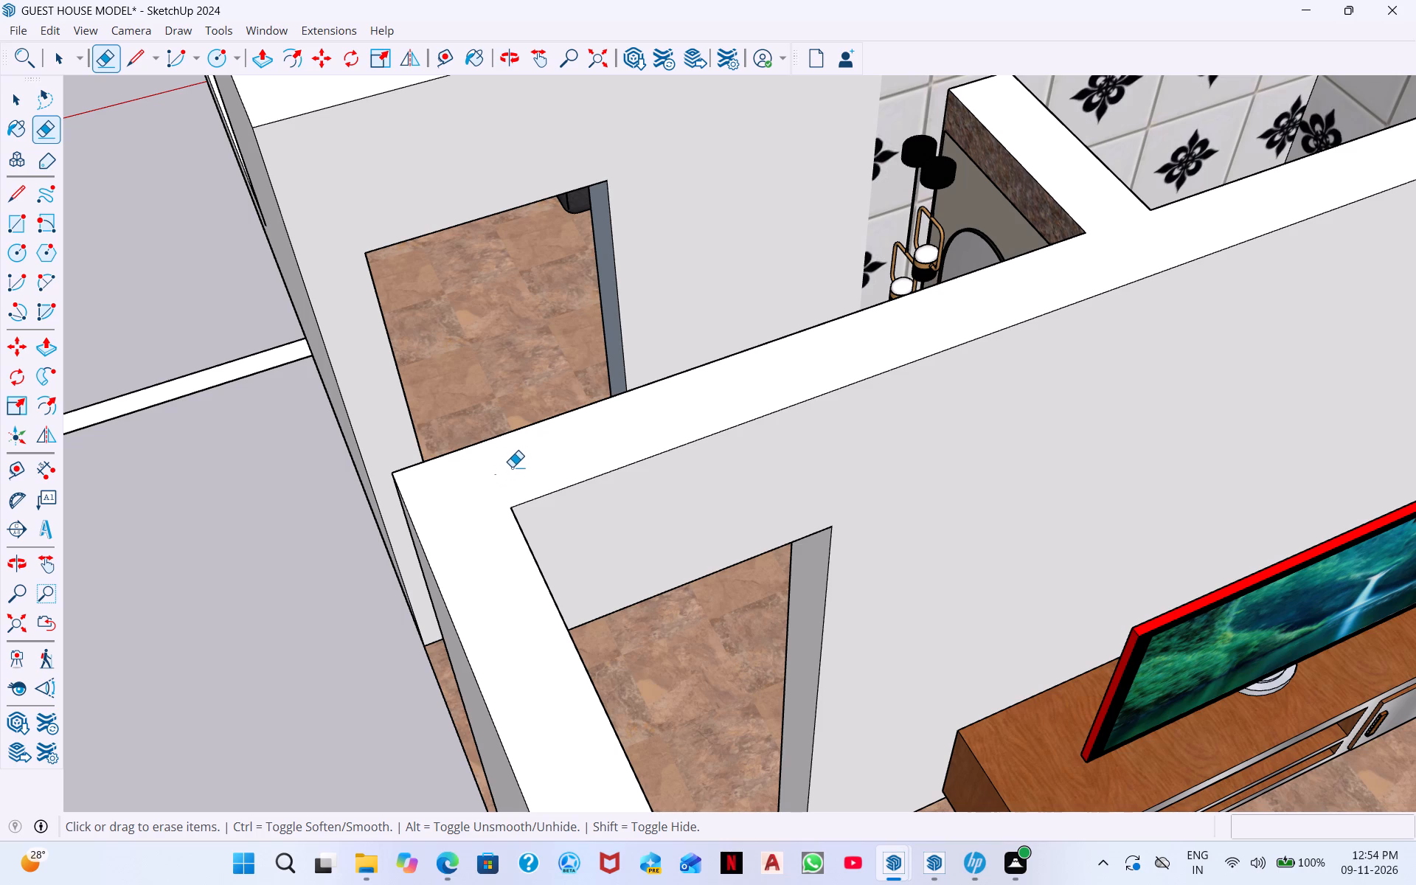
{"action": "left_click", "coordinate": [501, 473]}
{"action": "scroll", "coordinate": [497, 470], "scroll_direction": "up", "scroll_amount": 16}
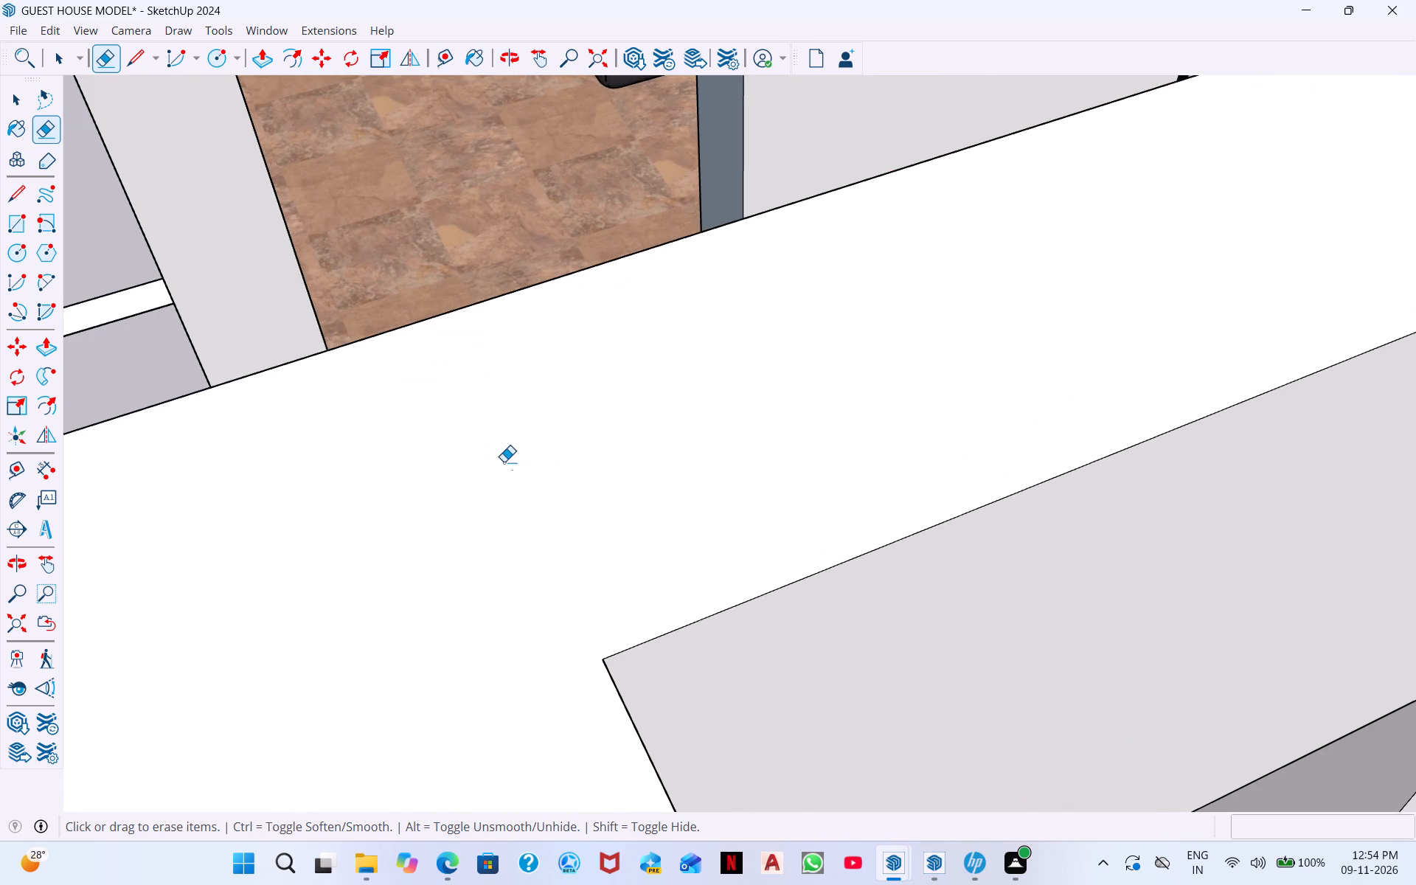
{"action": "left_click_drag", "start_coordinate": [505, 463], "coordinate": [530, 470]}
Erase the two vertical seams beside the living room doorway lintel on the passage side.
{"action": "scroll", "coordinate": [561, 454], "scroll_direction": "down", "scroll_amount": 13}
{"action": "middle_click_drag", "start_coordinate": [844, 477], "coordinate": [961, 492]}
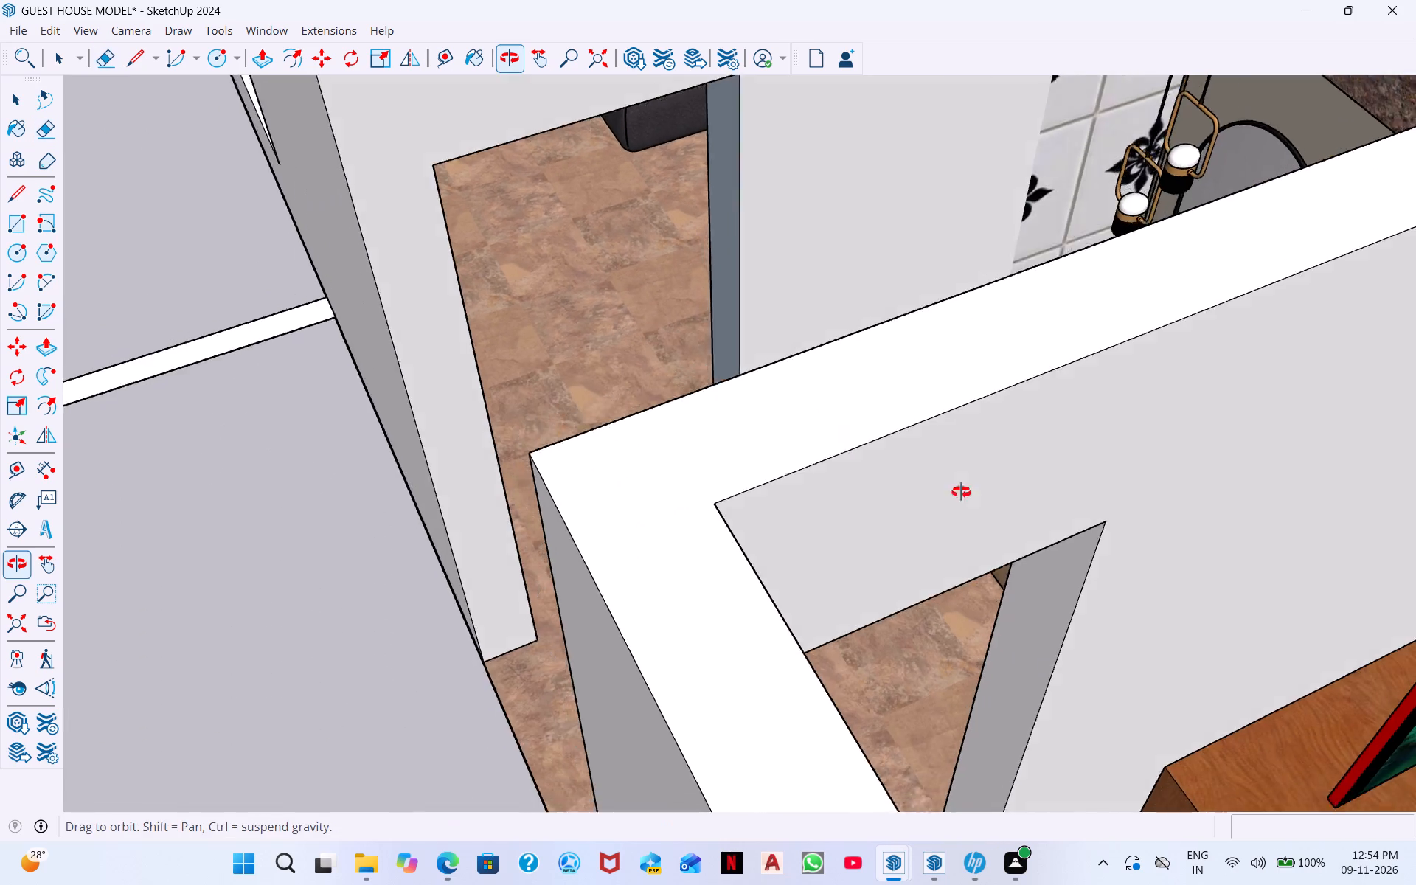
{"action": "middle_click_drag", "start_coordinate": [961, 492], "coordinate": [1357, 385]}
{"action": "scroll", "coordinate": [1365, 383], "scroll_direction": "down", "scroll_amount": 2}
{"action": "middle_click_drag", "start_coordinate": [983, 417], "coordinate": [1315, 370]}
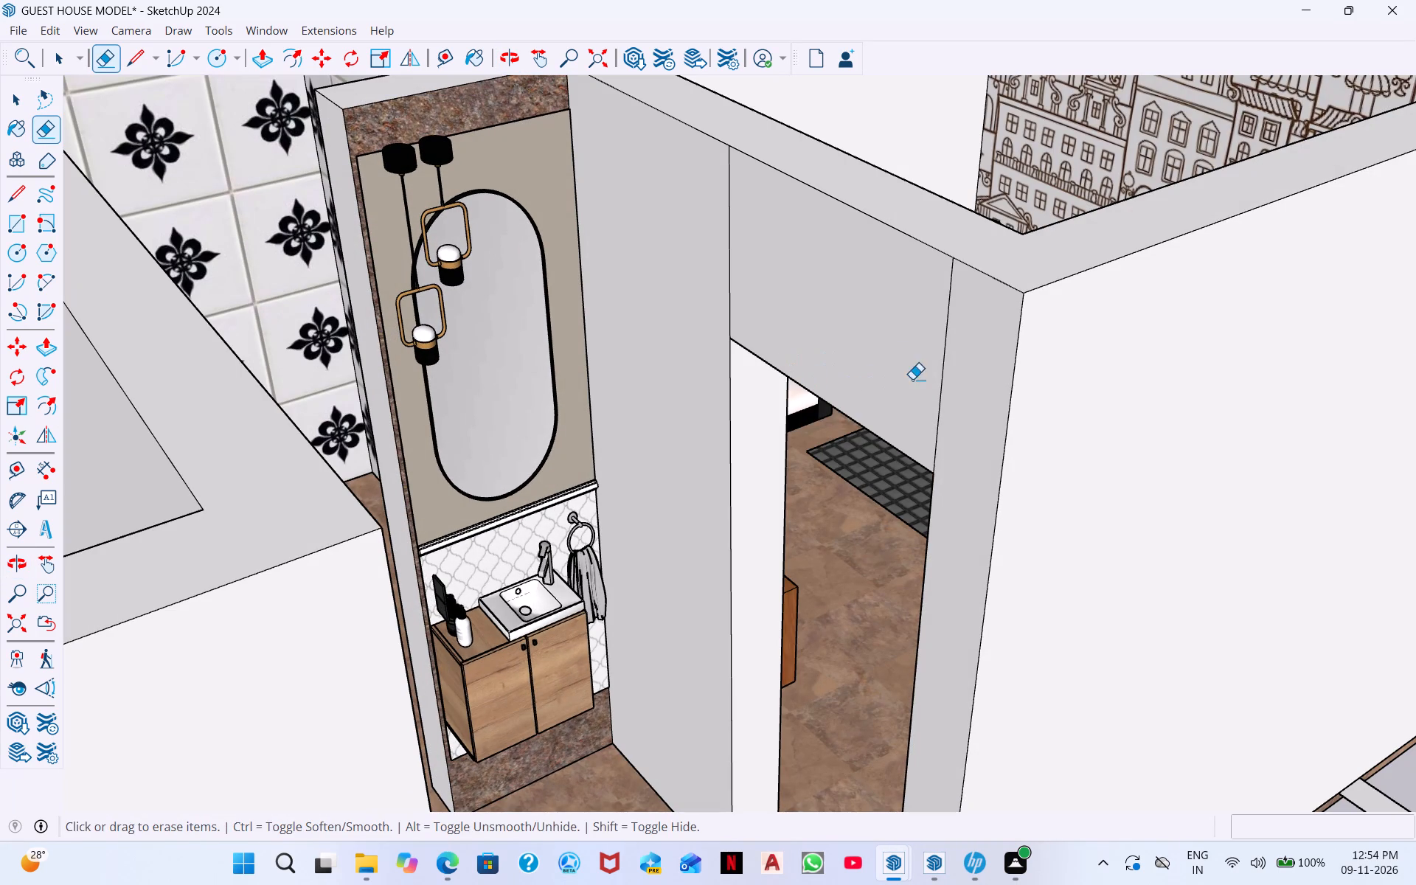
{"action": "left_click", "coordinate": [938, 391]}
{"action": "left_click_drag", "start_coordinate": [936, 390], "coordinate": [947, 397]}
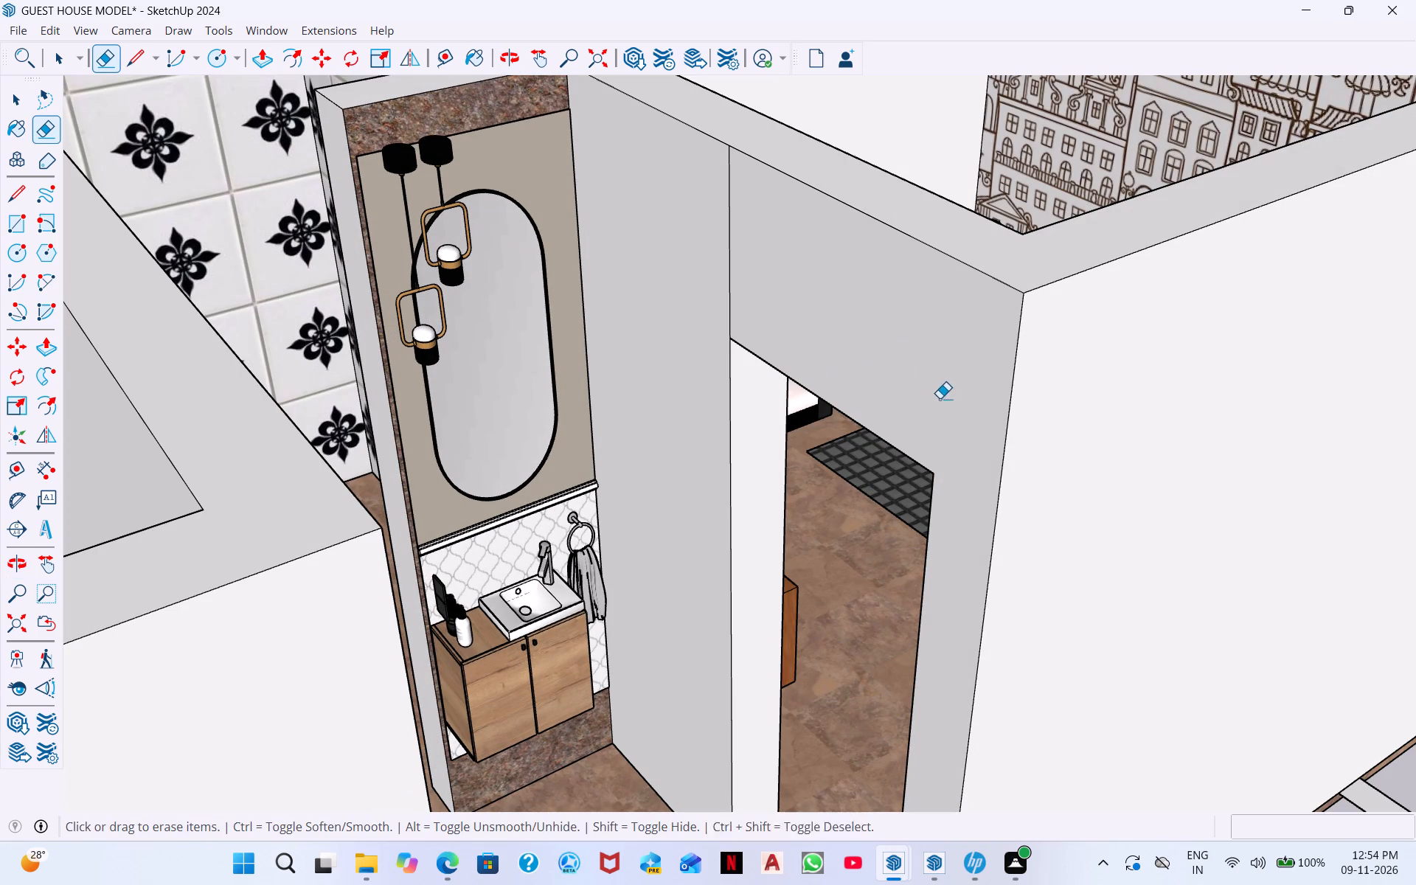
{"action": "left_click_drag", "start_coordinate": [712, 253], "coordinate": [786, 274]}
Examine the passage, both doorway lintels and the surrounding walls from outside and above.
{"action": "scroll", "coordinate": [779, 276], "scroll_direction": "down", "scroll_amount": 8}
{"action": "middle_click_drag", "start_coordinate": [914, 412], "coordinate": [825, 377]}
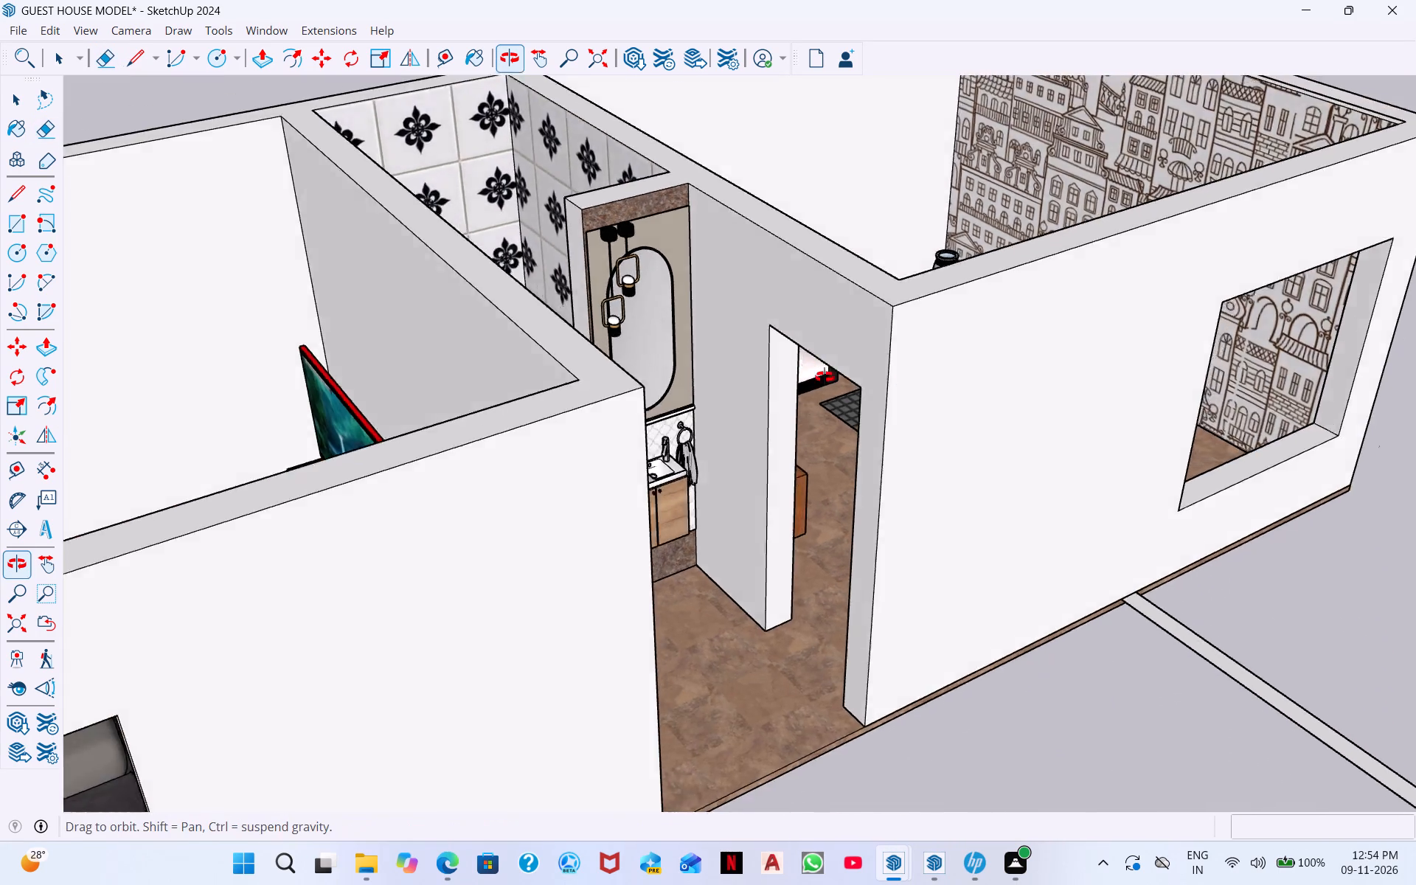
{"action": "middle_click_drag", "start_coordinate": [825, 377], "coordinate": [618, 254]}
{"action": "scroll", "coordinate": [802, 400], "scroll_direction": "down", "scroll_amount": 5}
{"action": "middle_click_drag", "start_coordinate": [600, 403], "coordinate": [853, 349]}
{"action": "middle_click_drag", "start_coordinate": [701, 319], "coordinate": [704, 336]}
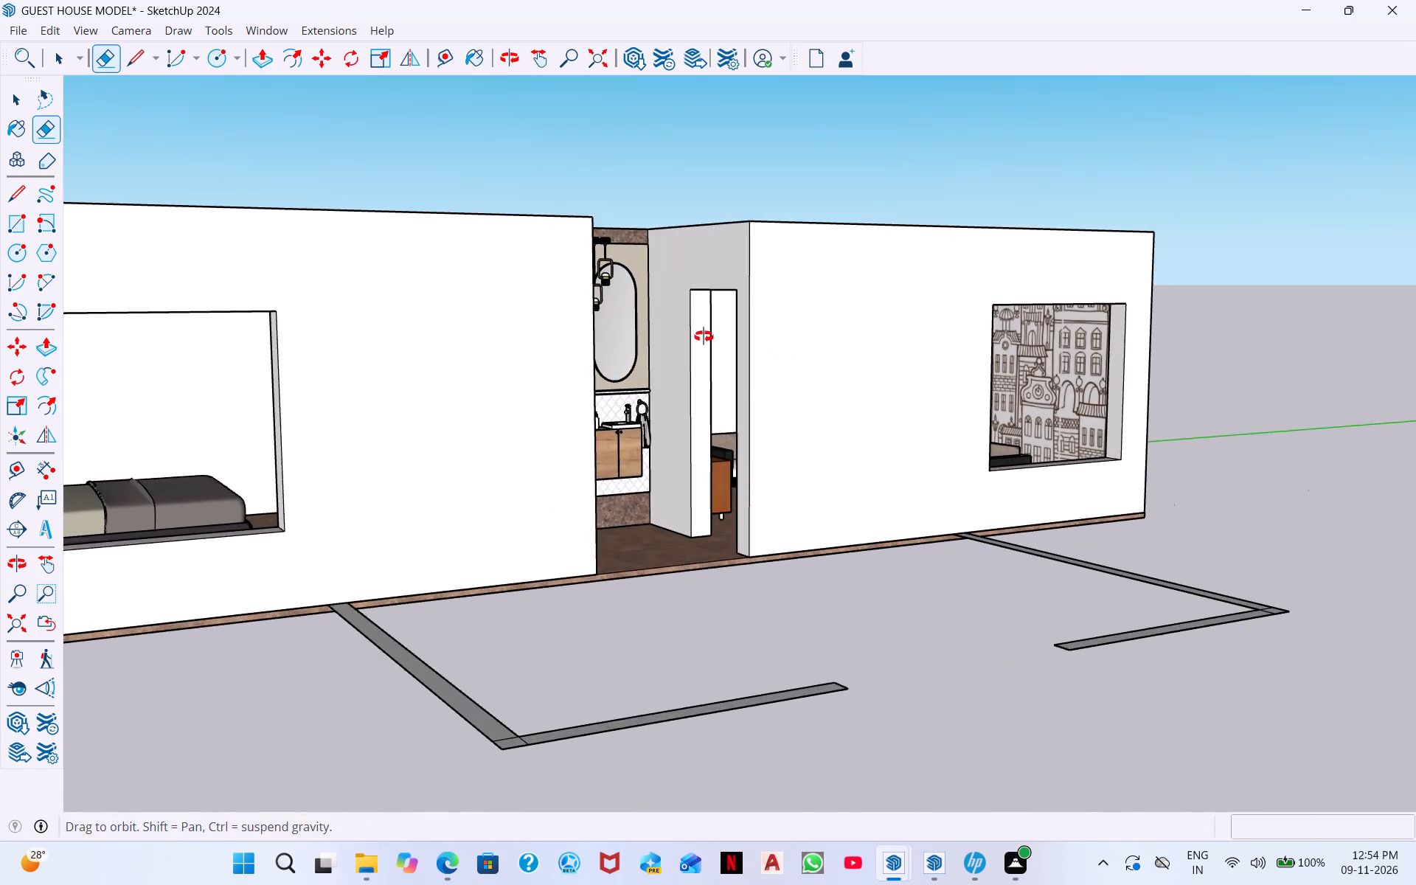
{"action": "middle_click_drag", "start_coordinate": [704, 336], "coordinate": [525, 605]}
{"action": "middle_click_drag", "start_coordinate": [554, 400], "coordinate": [300, 335]}
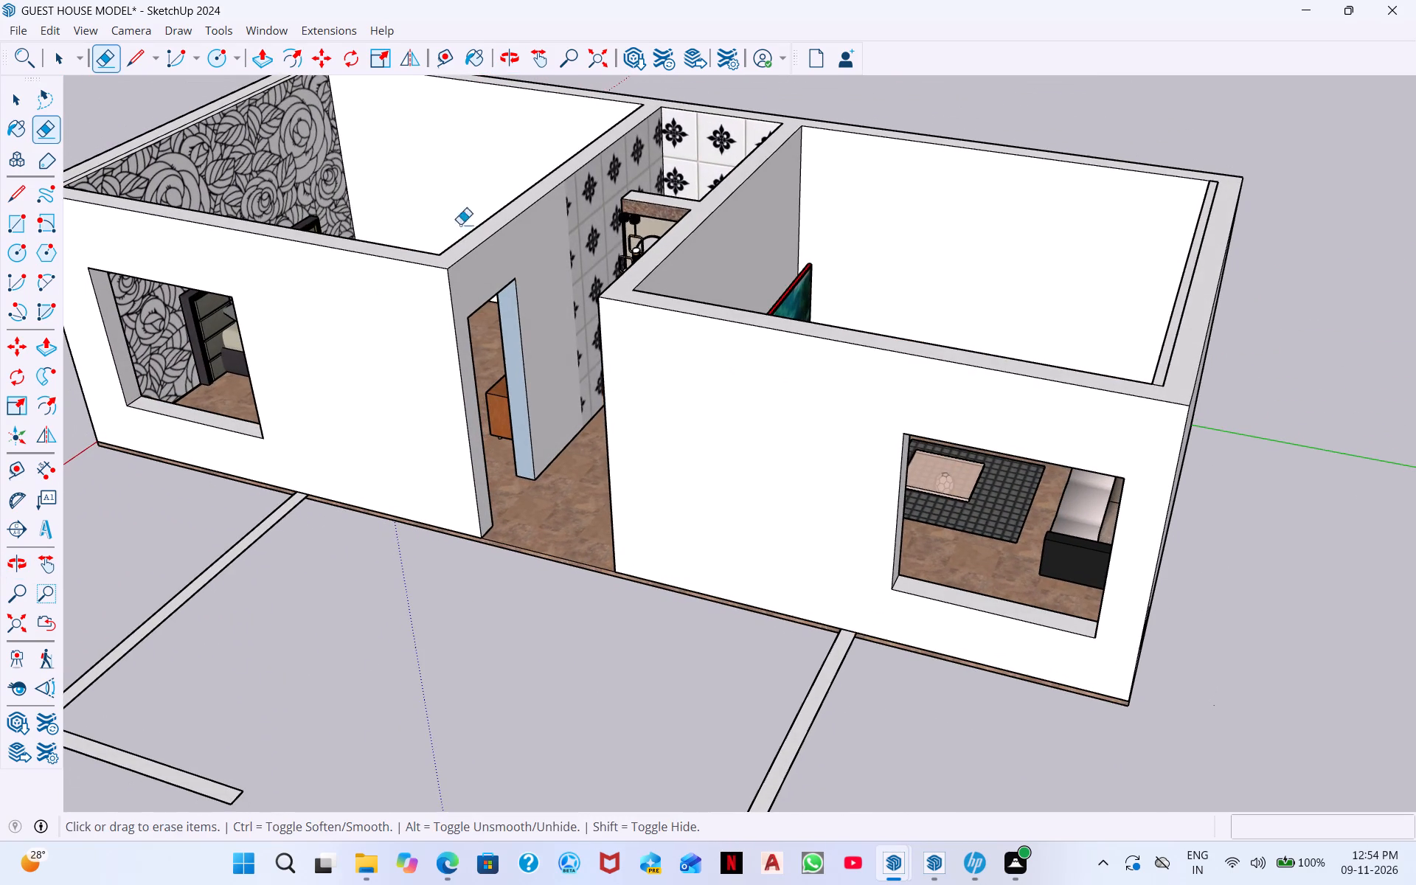
Draw a line about 3' 9" long from the bedroom doorway's head along the passage wall to the edge of the tiling.
{"action": "left_click", "coordinate": [133, 66]}
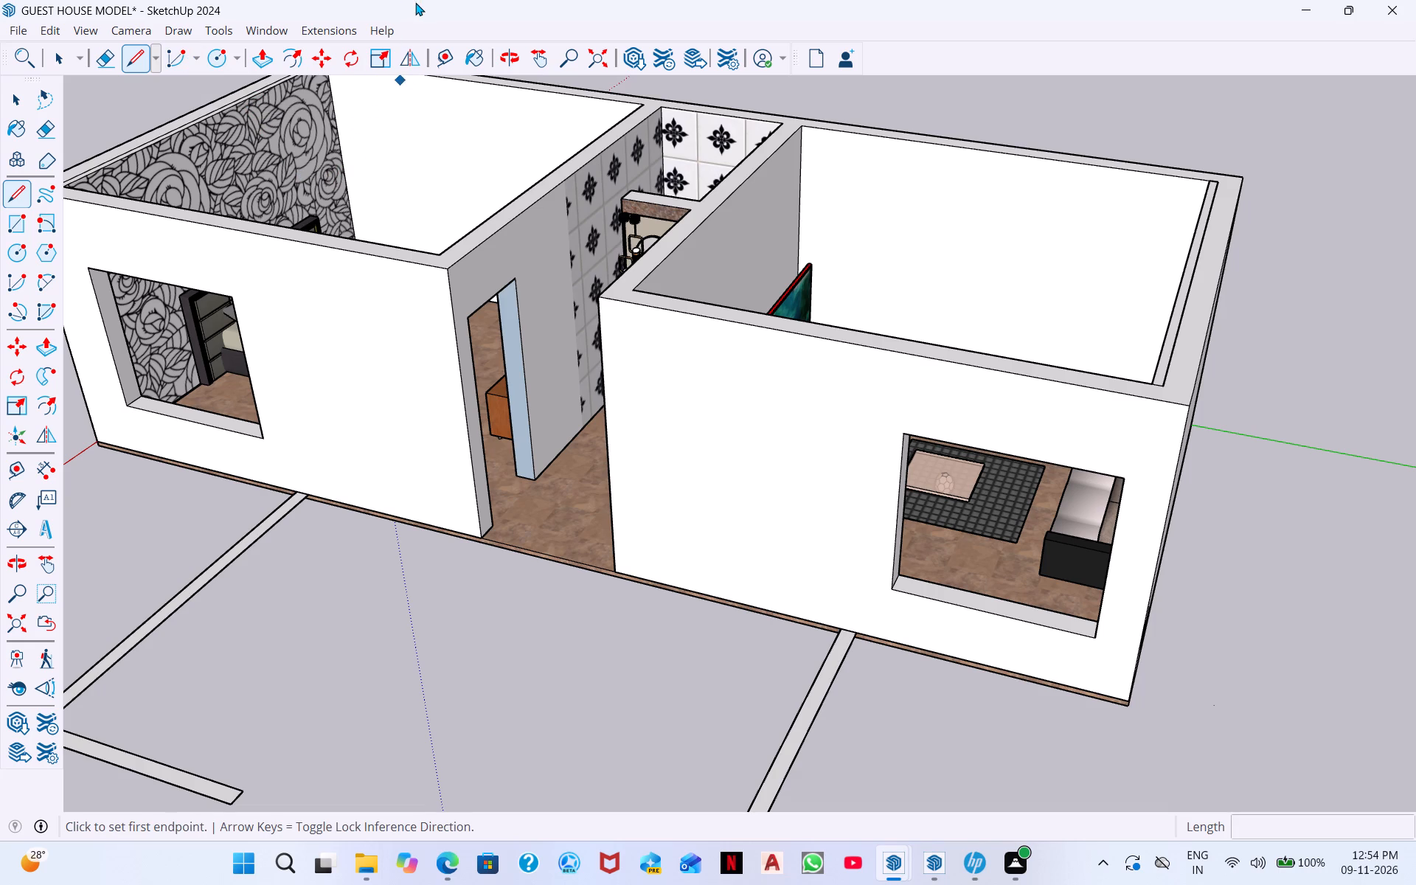
{"action": "scroll", "coordinate": [584, 241], "scroll_direction": "up", "scroll_amount": 5}
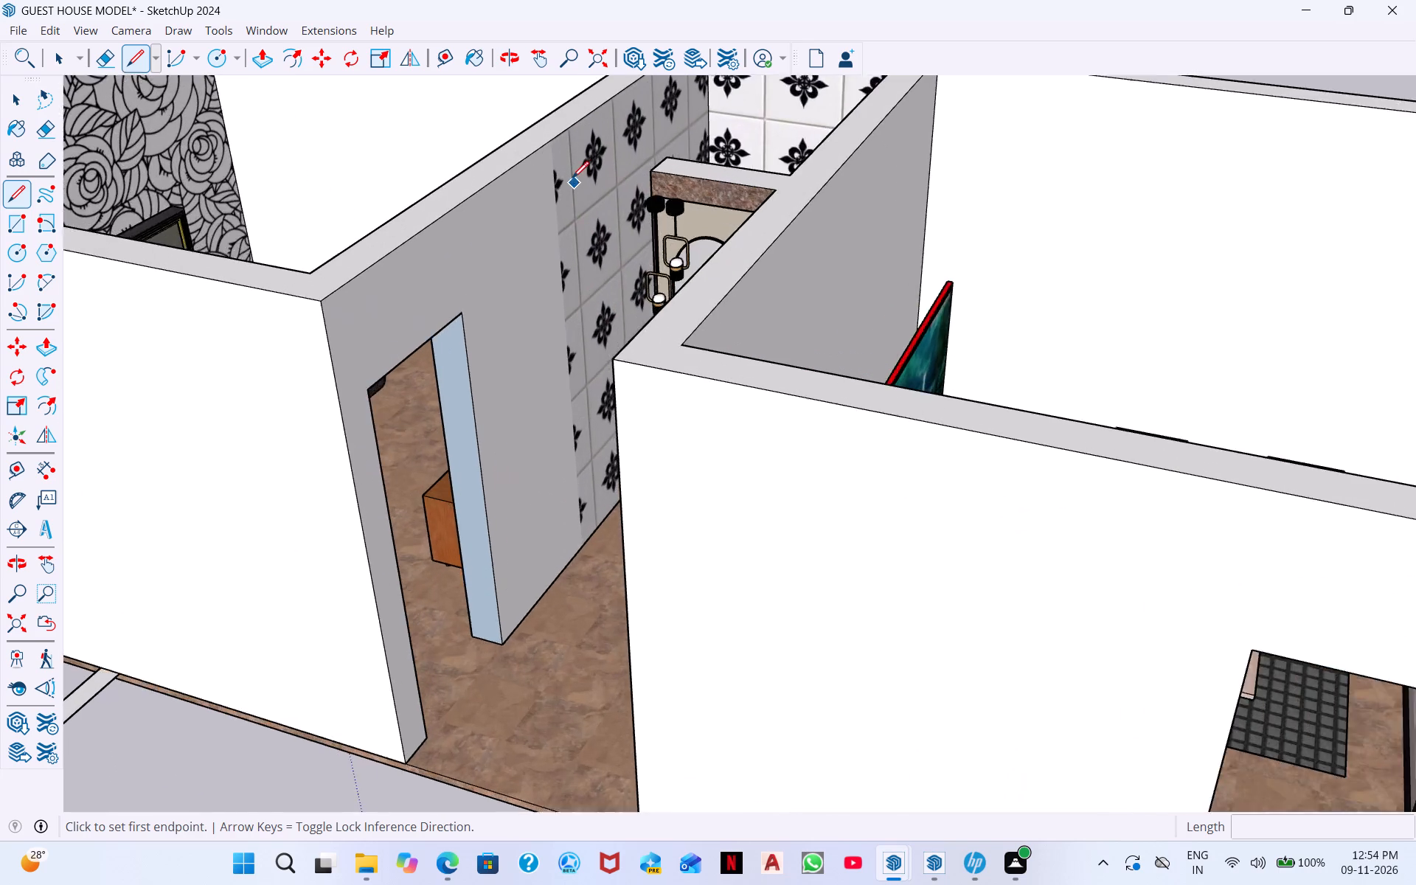
{"action": "scroll", "coordinate": [572, 178], "scroll_direction": "up", "scroll_amount": 4}
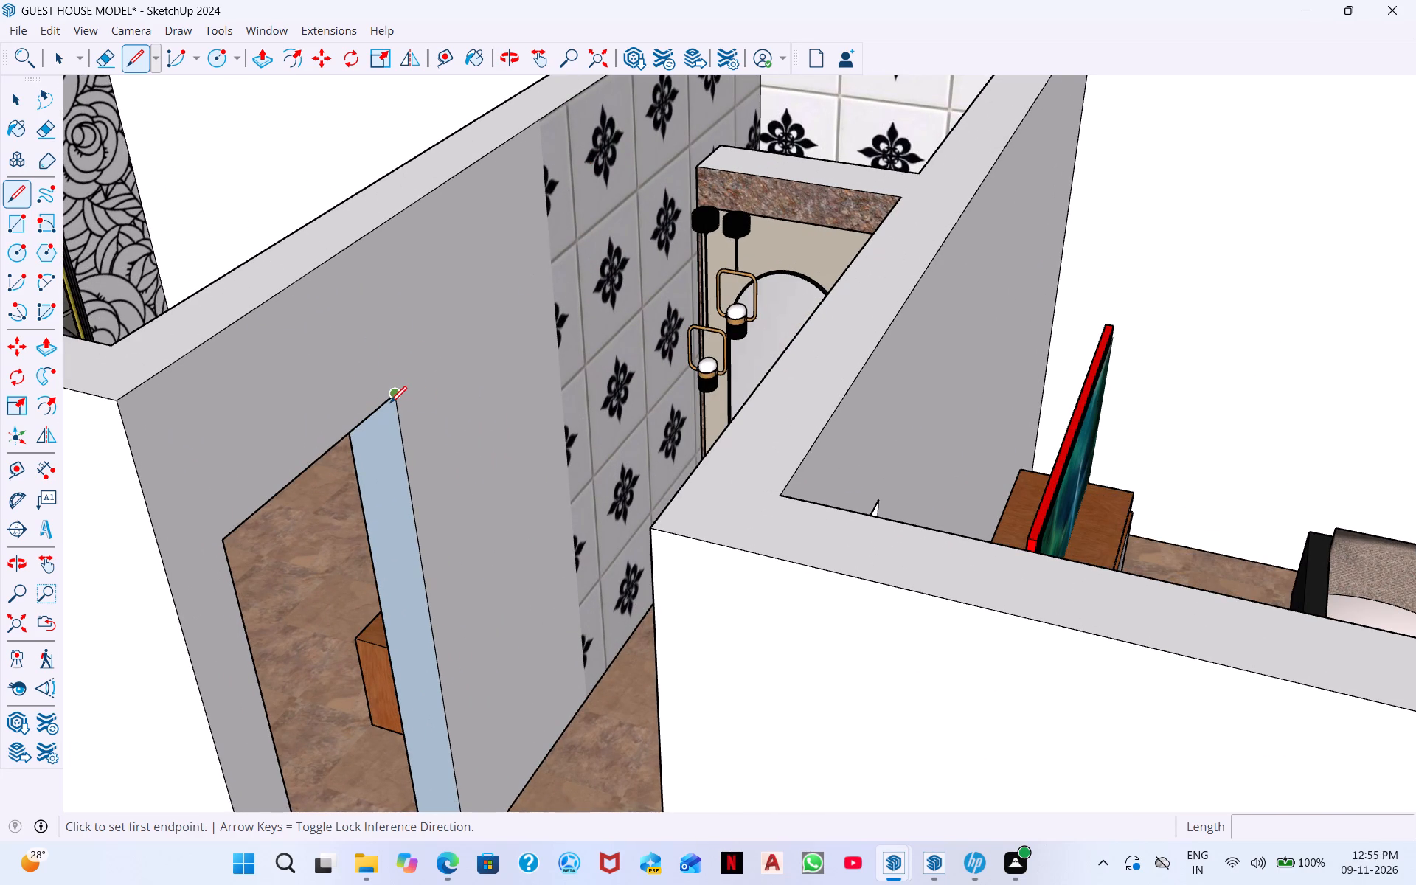
{"action": "left_click", "coordinate": [392, 398]}
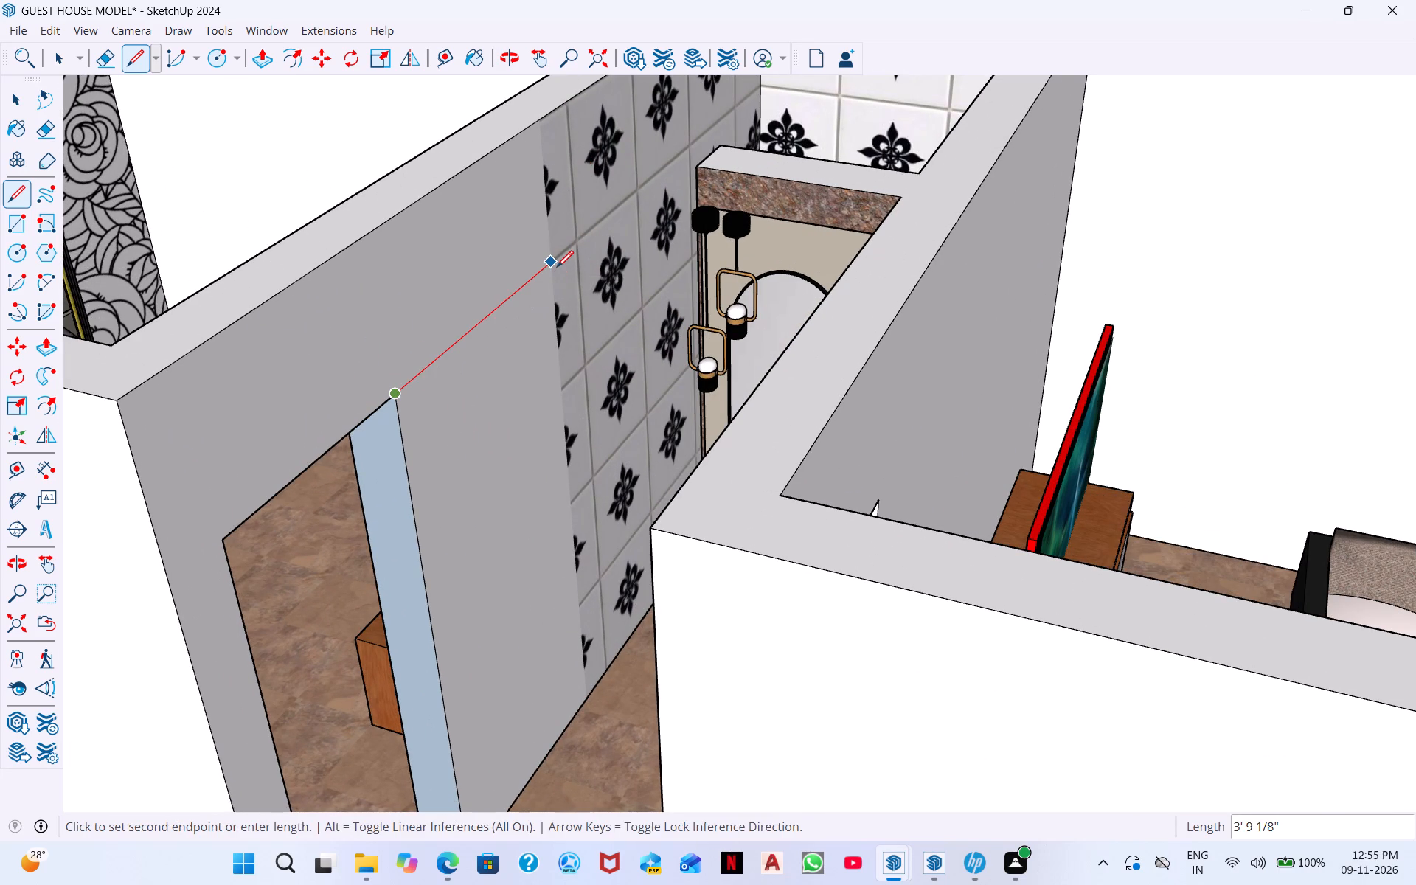
{"action": "scroll", "coordinate": [554, 266], "scroll_direction": "up", "scroll_amount": 8}
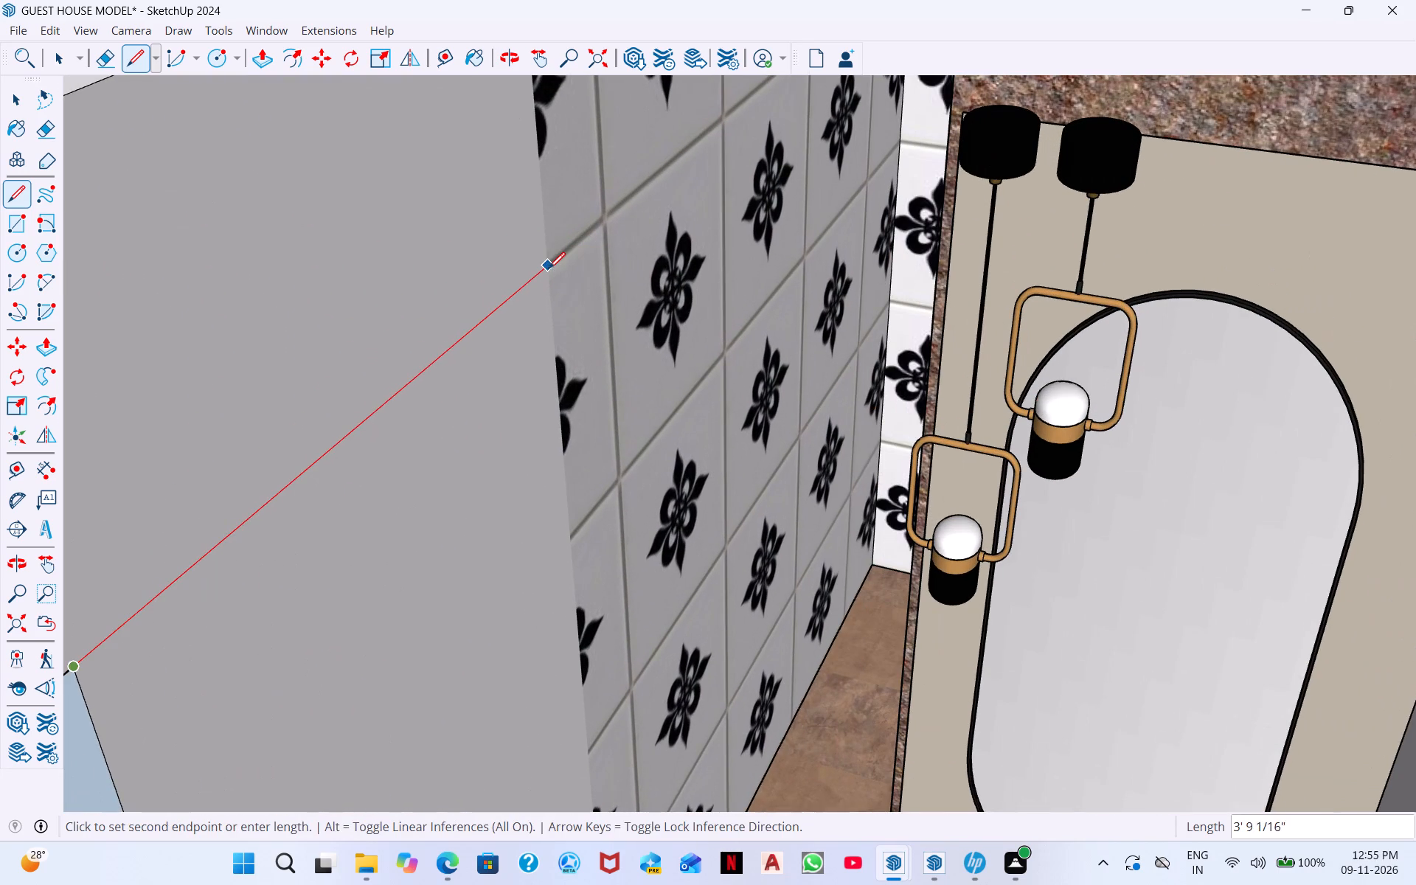
{"action": "left_click", "coordinate": [549, 268]}
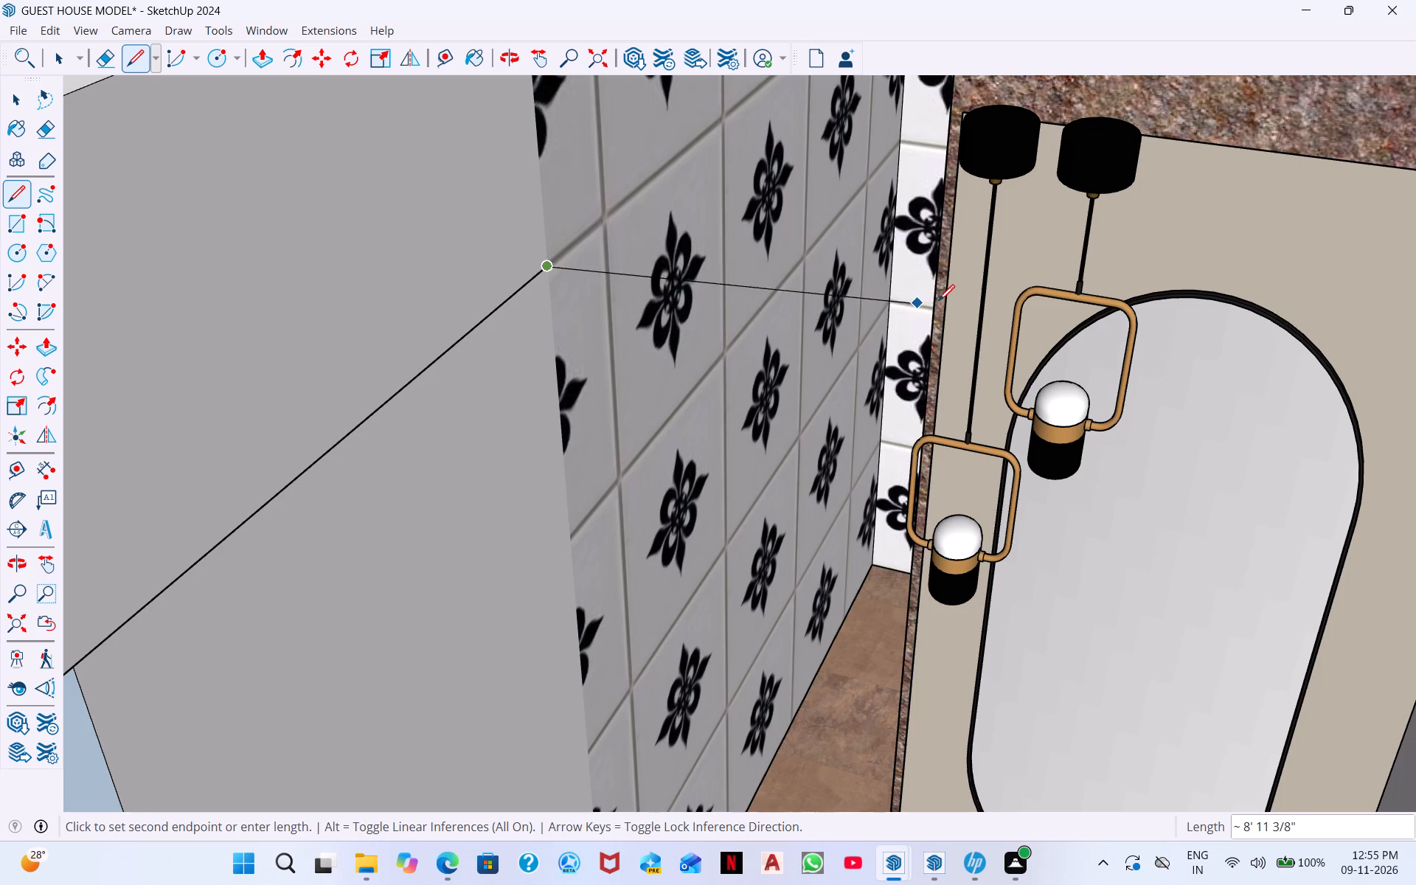
Outline a 2' 6" long lintel base with the Line tool, spanning from the tiled wall to the washbasin partition over the bathroom opening.
{"action": "middle_click_drag", "start_coordinate": [941, 296], "coordinate": [1339, 243]}
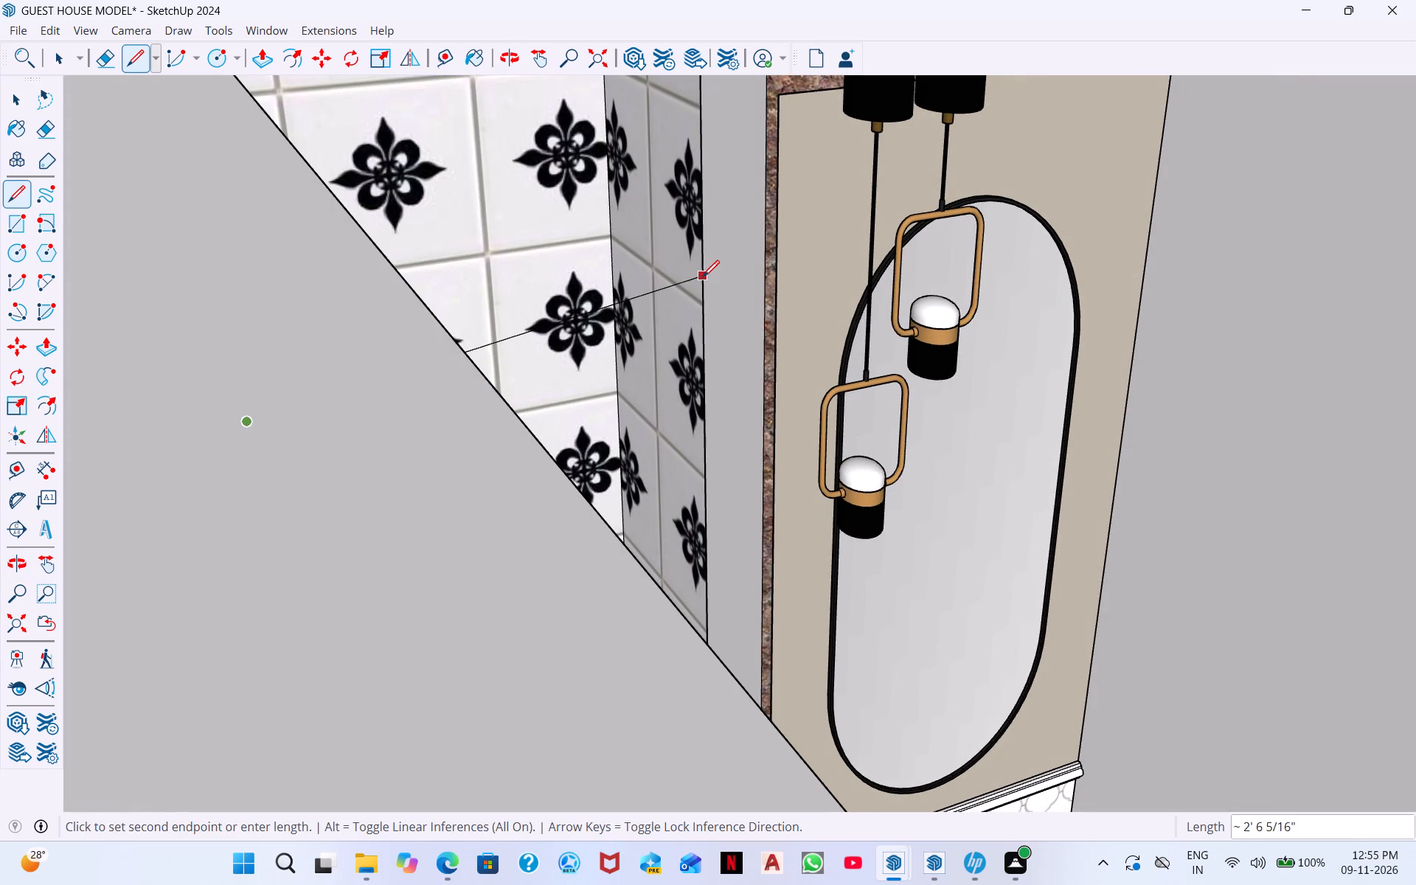
{"action": "left_click", "coordinate": [704, 341]}
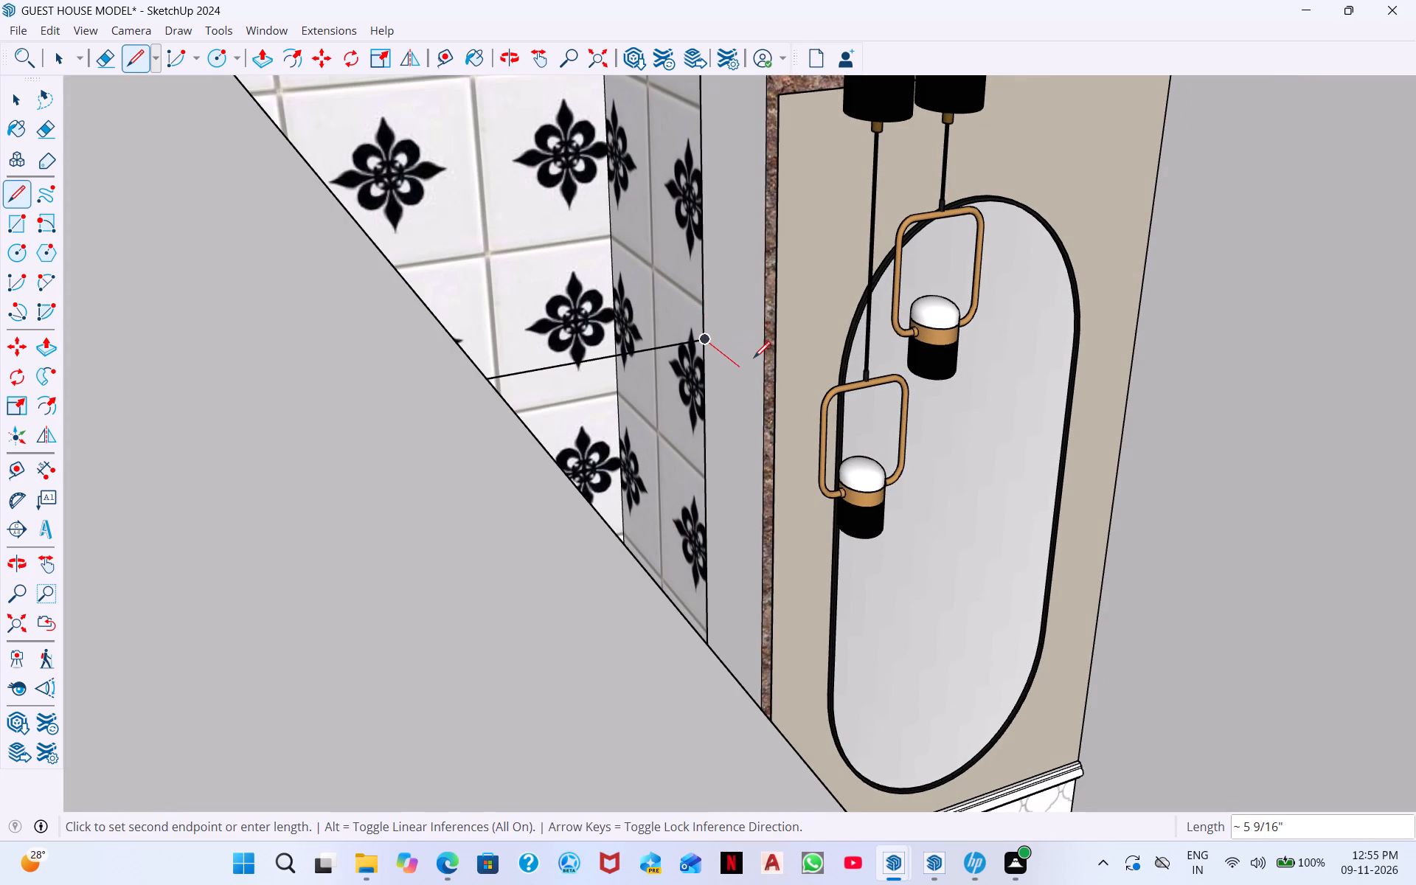
{"action": "left_click", "coordinate": [763, 387]}
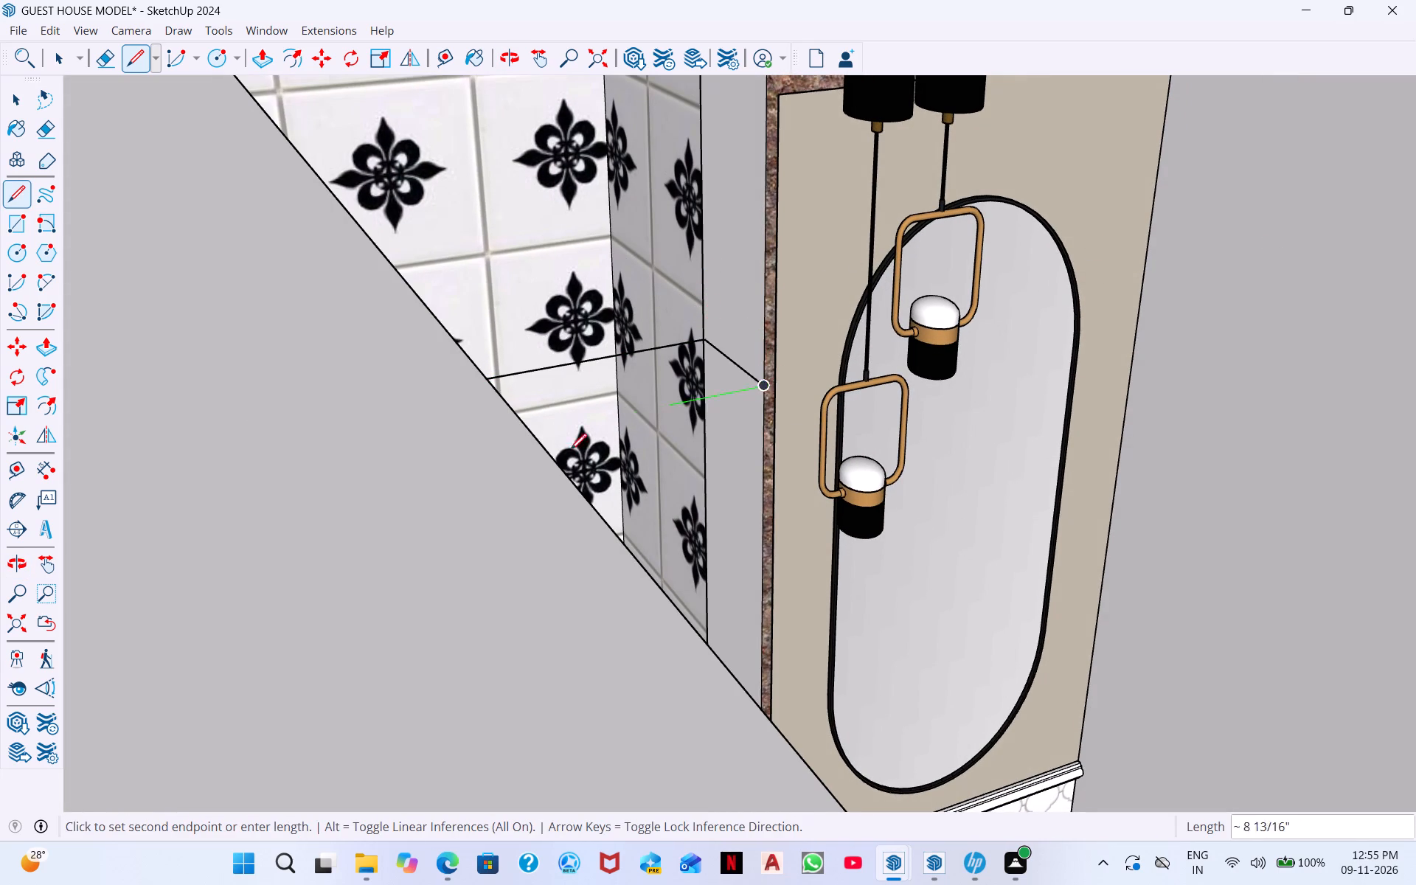
{"action": "middle_click_drag", "start_coordinate": [706, 406], "coordinate": [482, 414]}
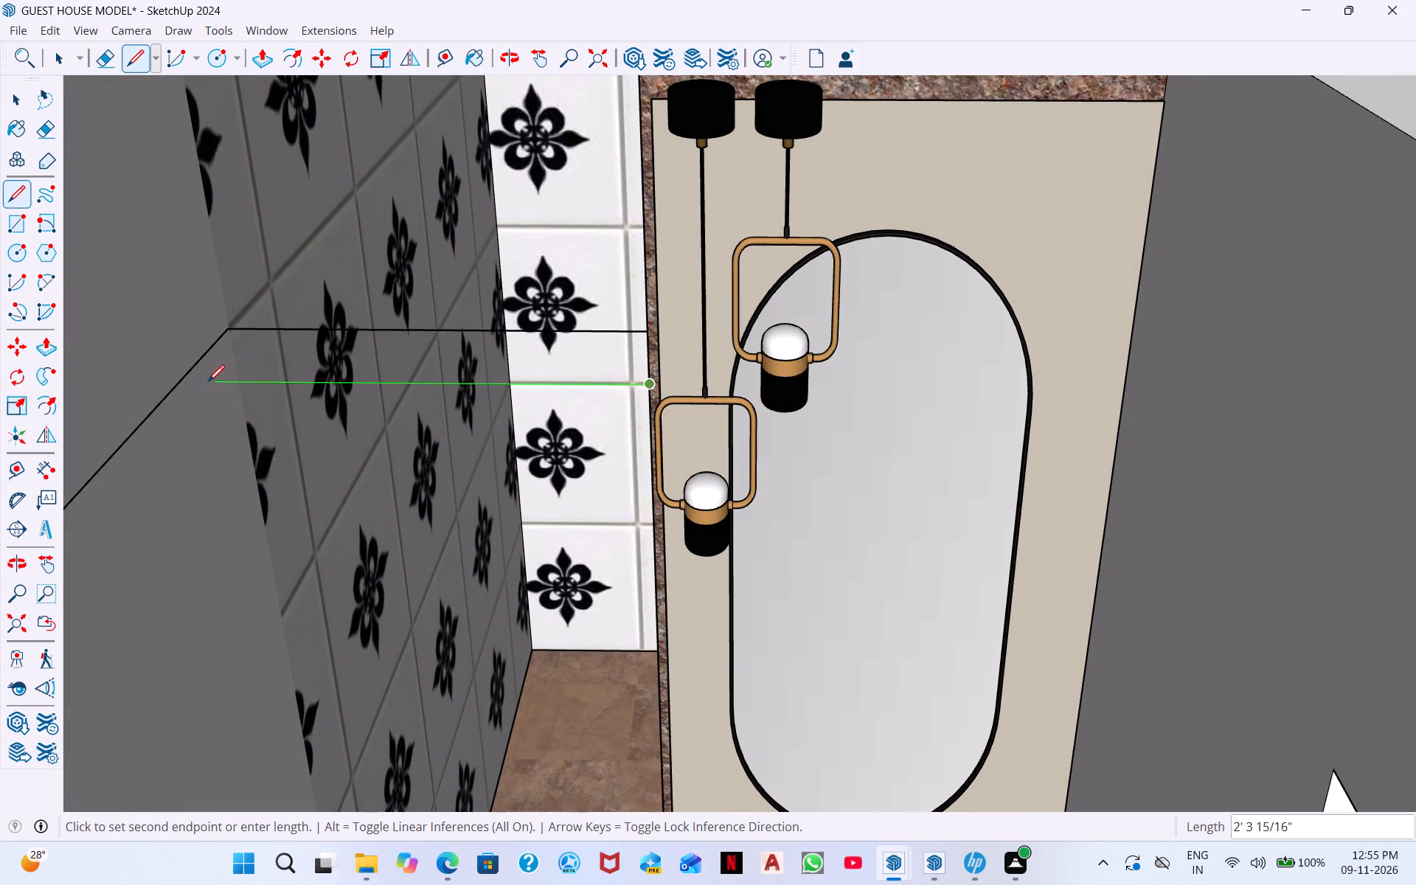
{"action": "left_click", "coordinate": [176, 384]}
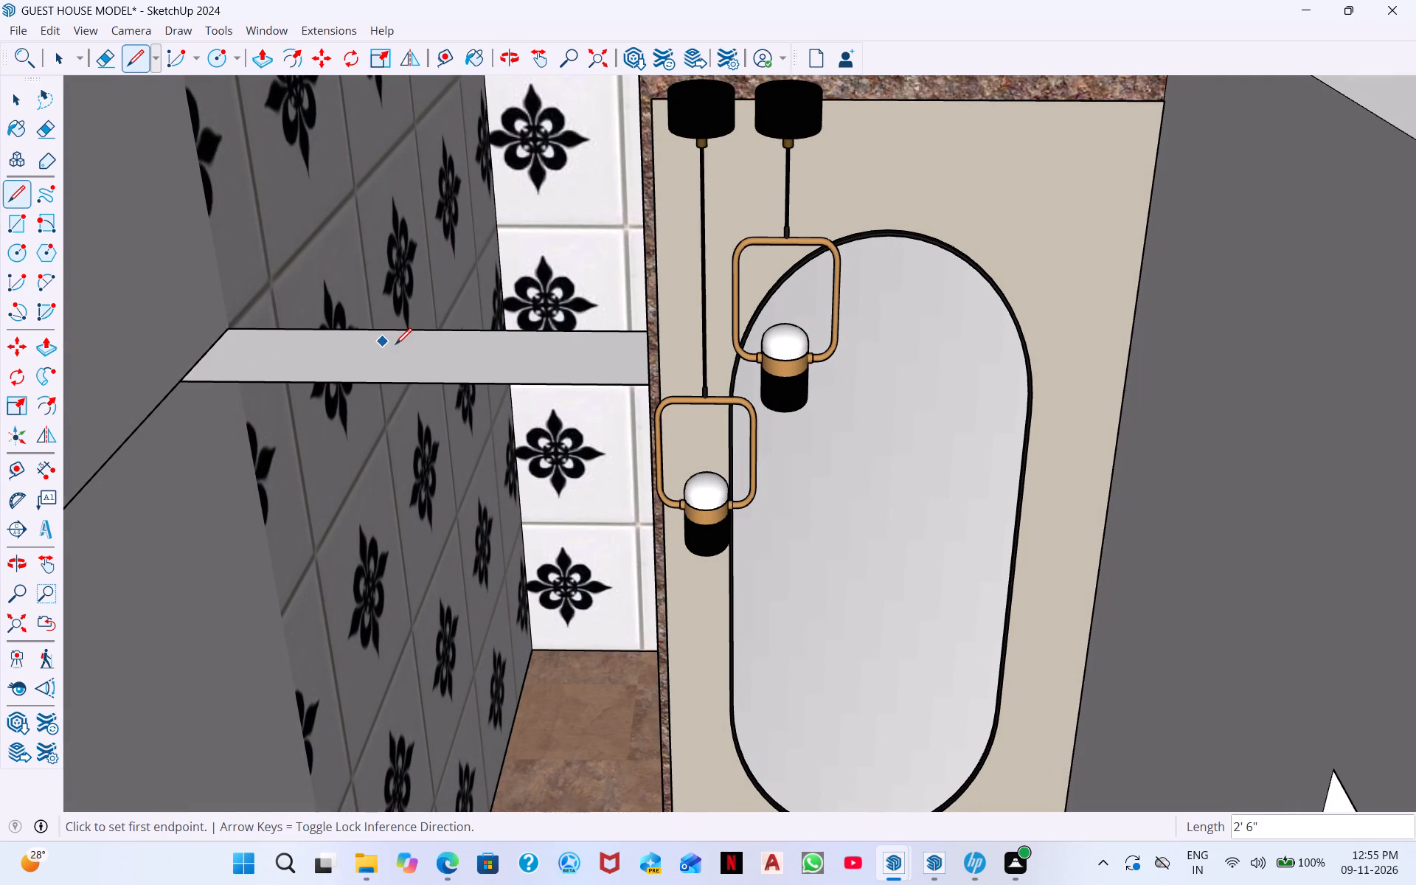
{"action": "key", "text": "Escape"}
Push/Pull the lintel base over the bathroom opening up 2' to the top of the walls.
{"action": "scroll", "coordinate": [428, 206], "scroll_direction": "down", "scroll_amount": 8}
{"action": "middle_click_drag", "start_coordinate": [433, 237], "coordinate": [566, 200]}
{"action": "scroll", "coordinate": [510, 221], "scroll_direction": "down", "scroll_amount": 1}
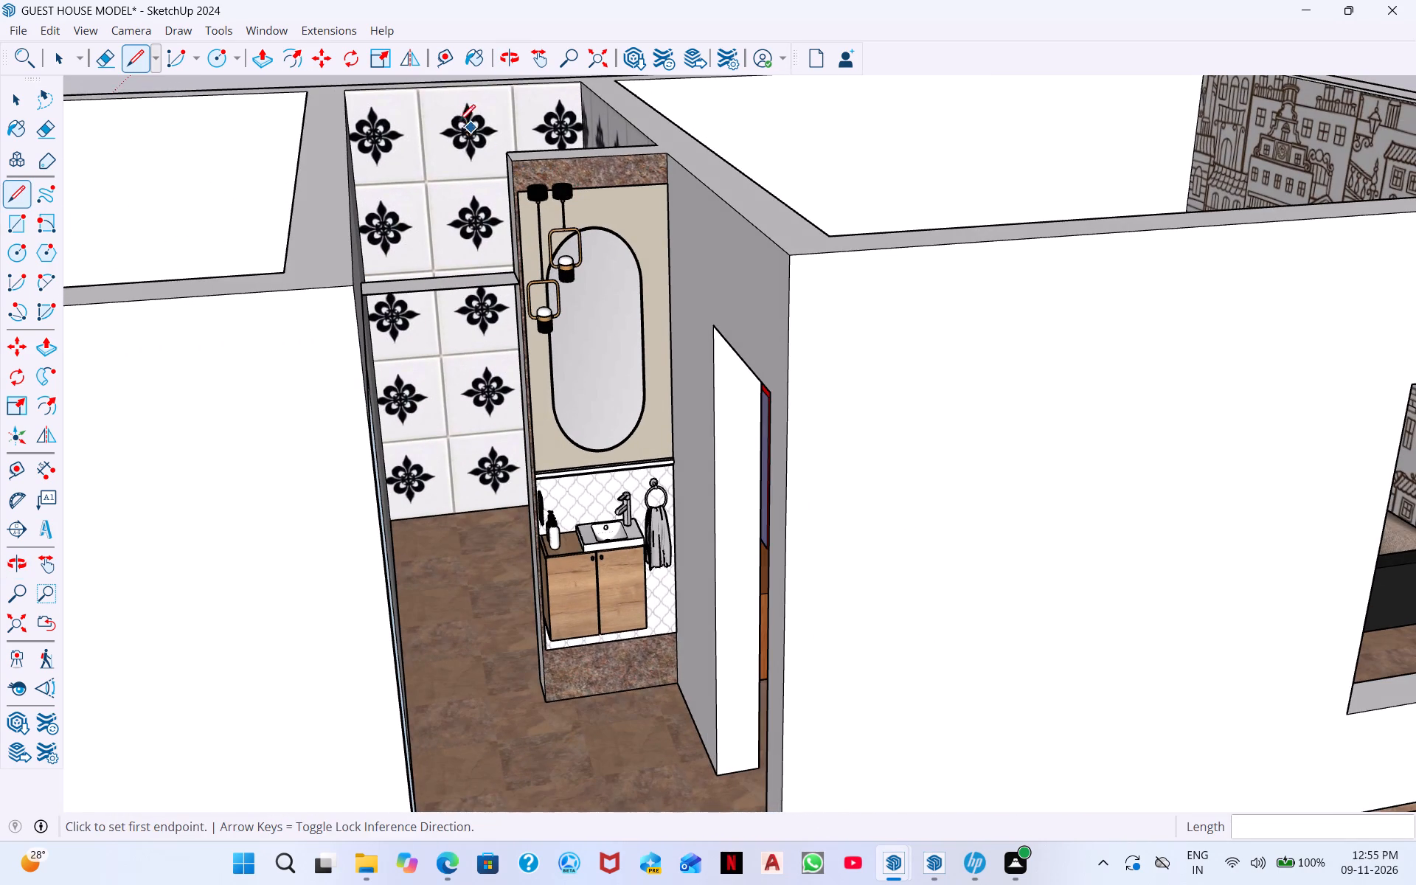
{"action": "left_click", "coordinate": [261, 61]}
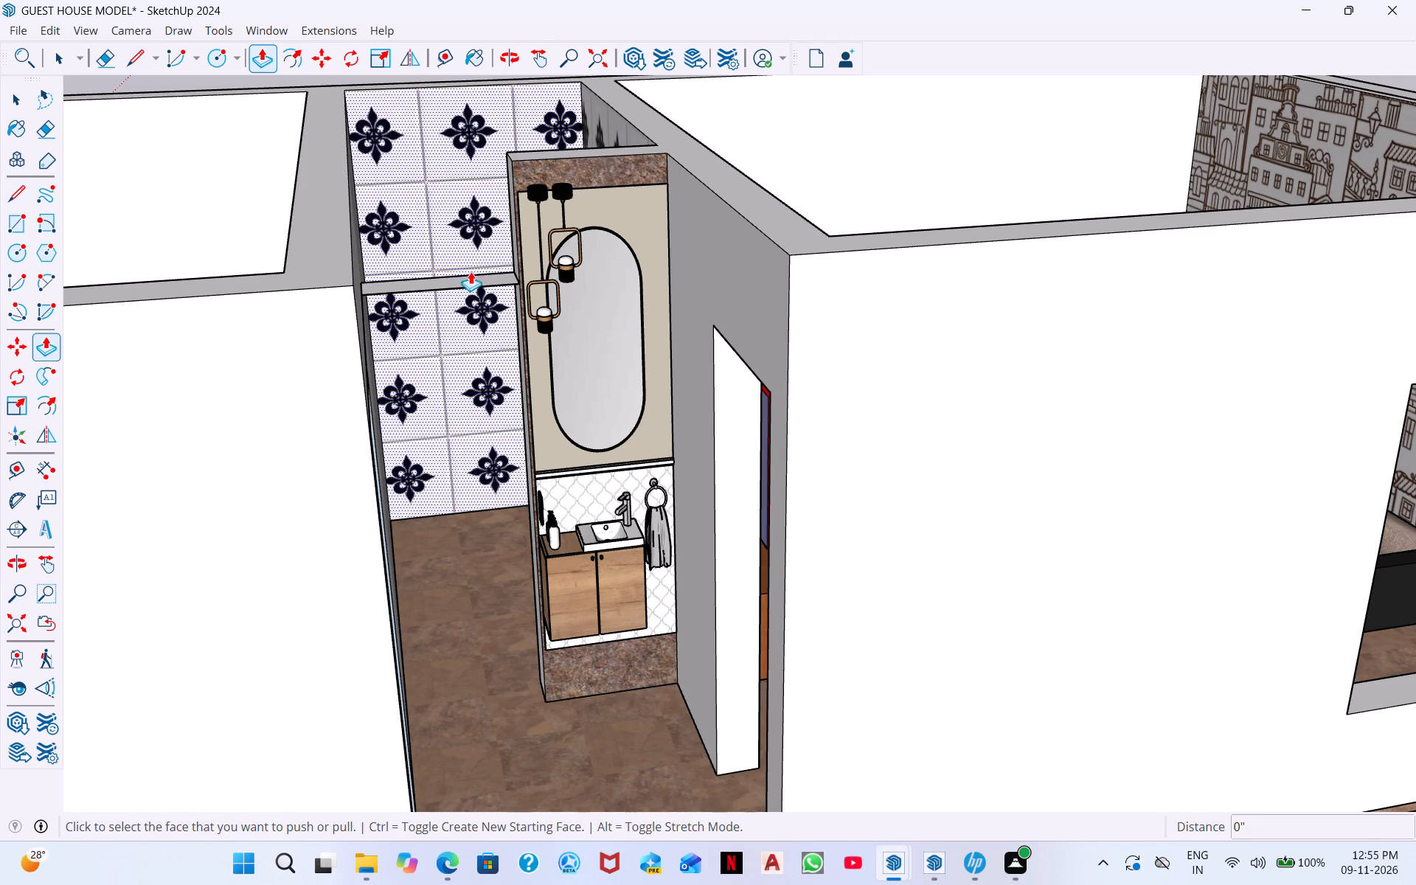
{"action": "middle_click_drag", "start_coordinate": [479, 285], "coordinate": [445, 391]}
{"action": "scroll", "coordinate": [479, 291], "scroll_direction": "down", "scroll_amount": 1}
{"action": "middle_click_drag", "start_coordinate": [444, 310], "coordinate": [423, 405]}
{"action": "scroll", "coordinate": [442, 327], "scroll_direction": "down", "scroll_amount": 1}
{"action": "left_click", "coordinate": [447, 319]}
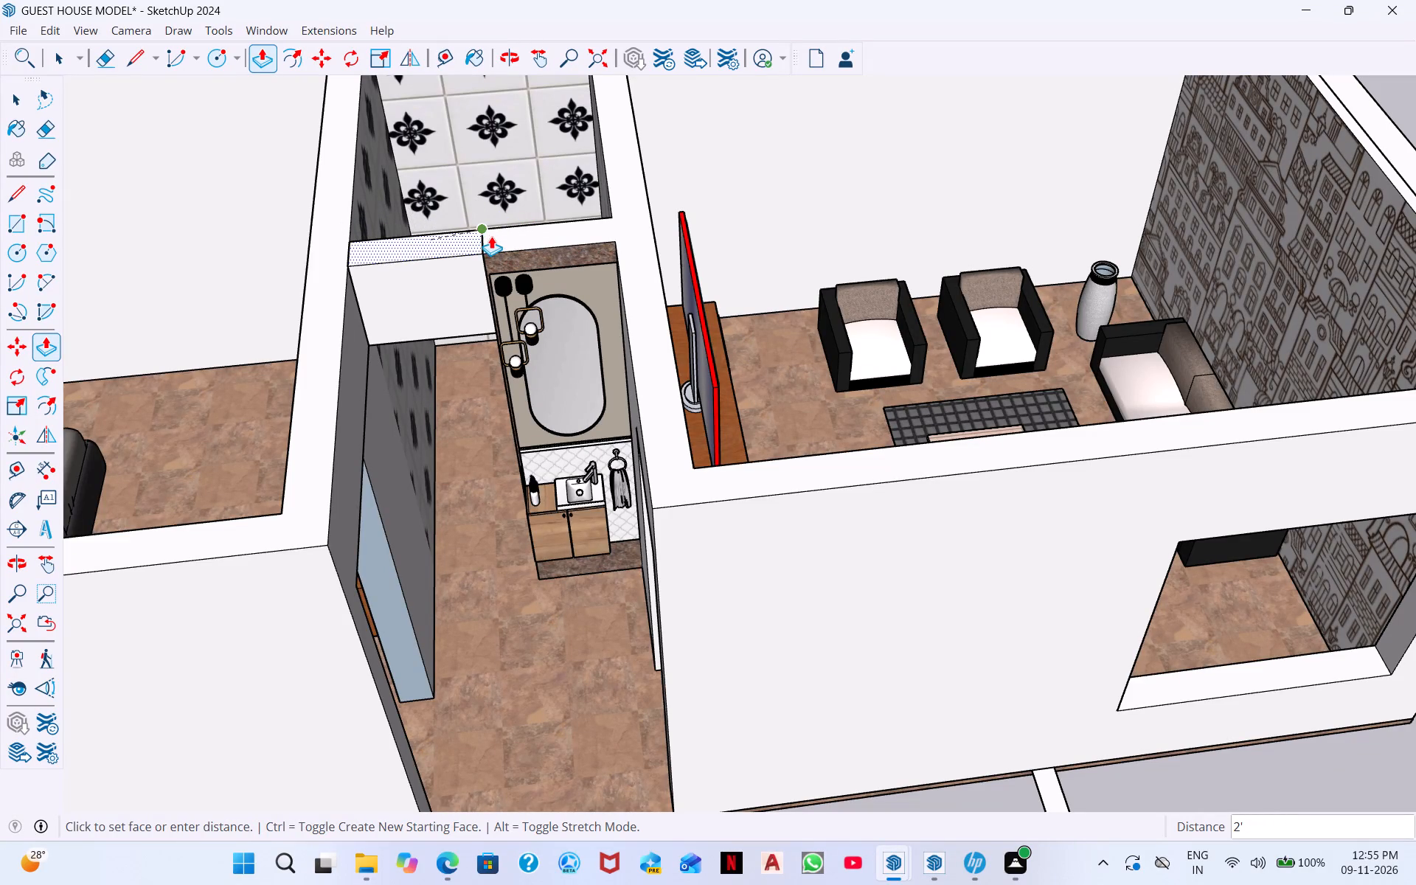
{"action": "left_click", "coordinate": [491, 236]}
Erase the seam lines across the wall top at both ends of the bathroom lintel.
{"action": "middle_click_drag", "start_coordinate": [397, 333], "coordinate": [403, 203]}
{"action": "scroll", "coordinate": [425, 281], "scroll_direction": "down", "scroll_amount": 1}
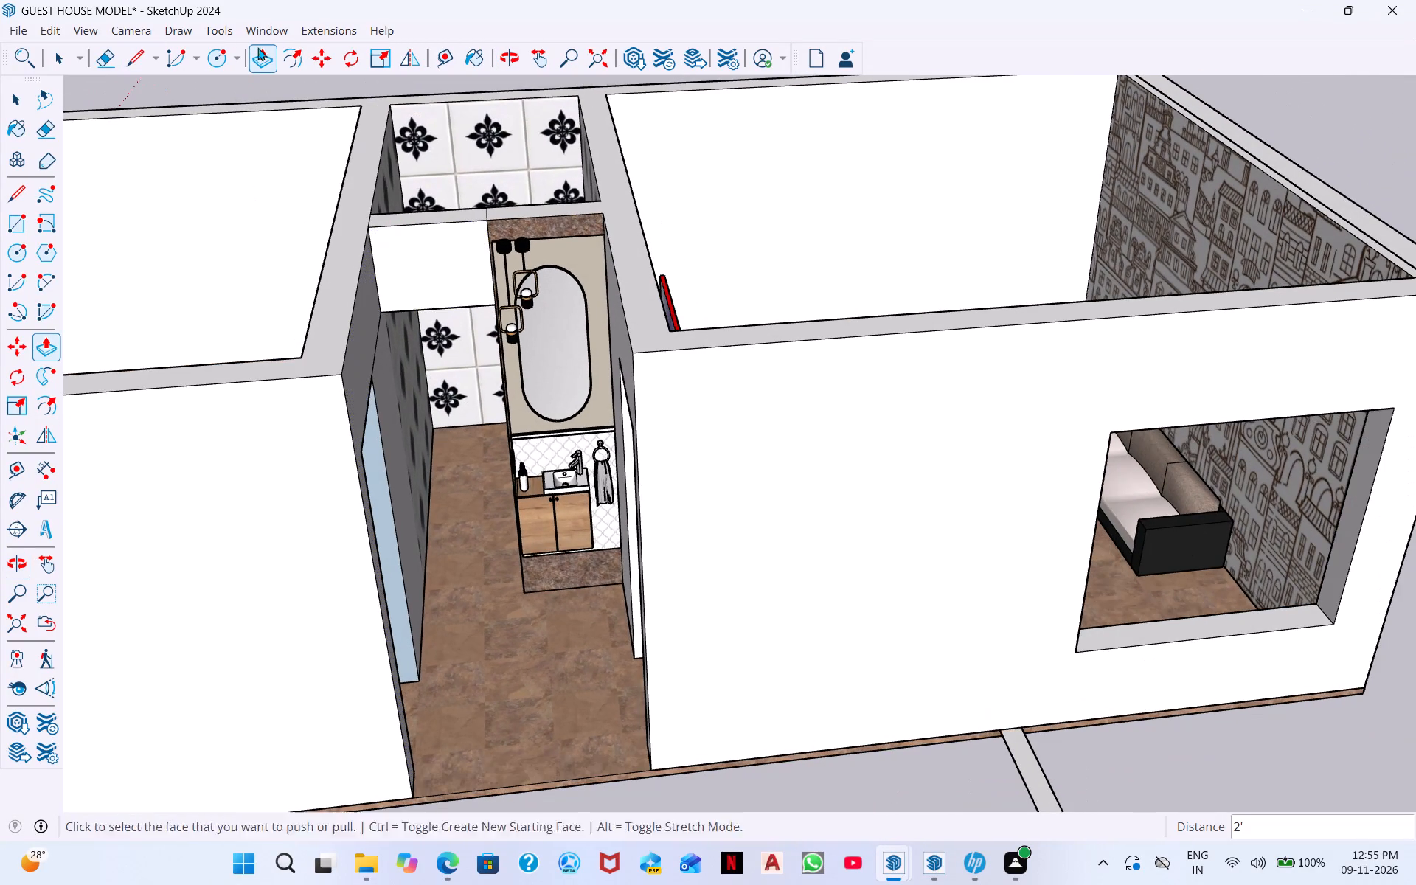
{"action": "left_click", "coordinate": [108, 60]}
{"action": "scroll", "coordinate": [392, 252], "scroll_direction": "up", "scroll_amount": 9}
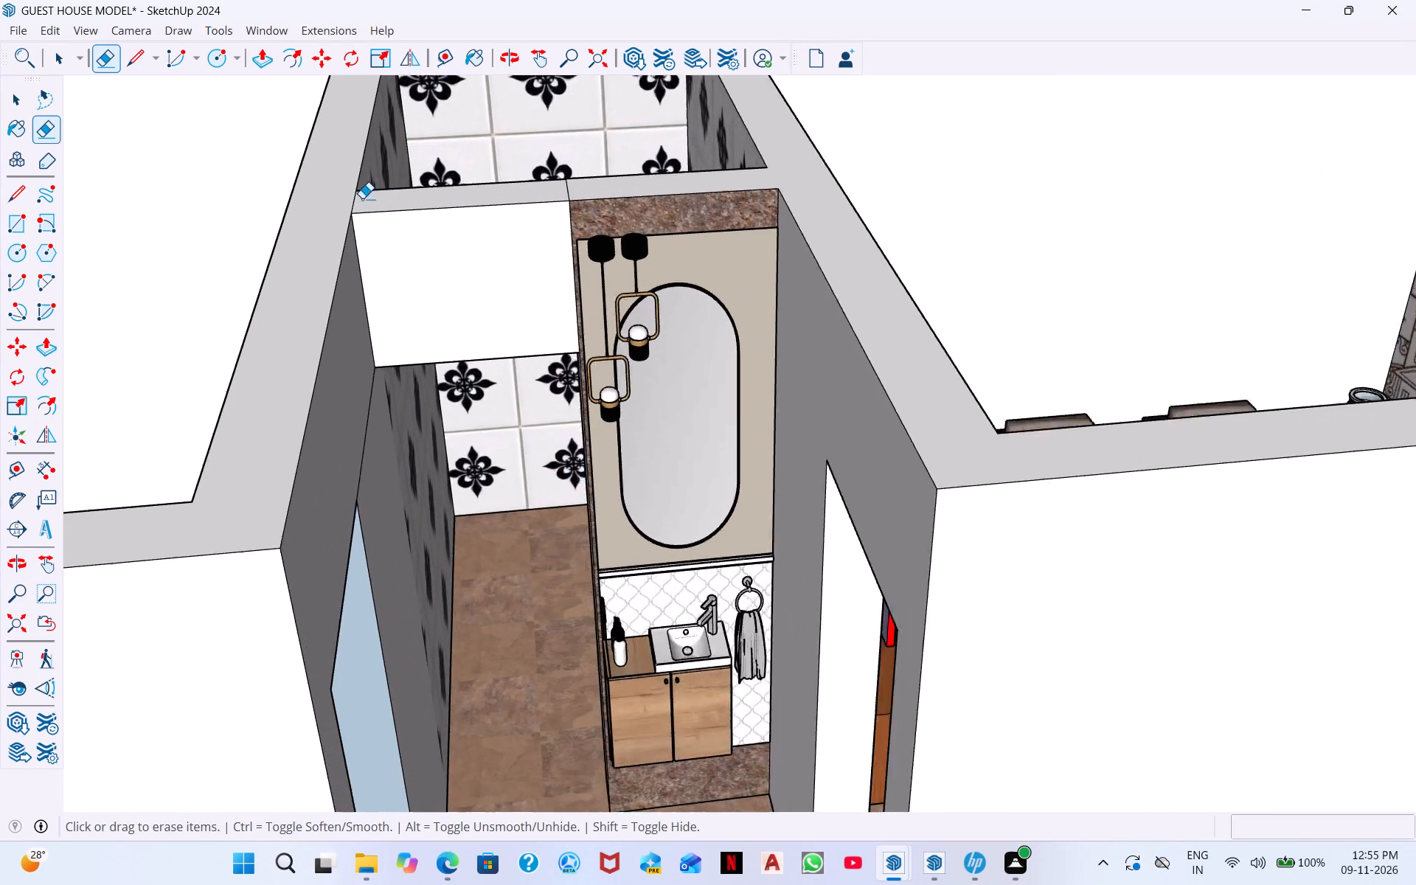
{"action": "scroll", "coordinate": [362, 198], "scroll_direction": "up", "scroll_amount": 1}
{"action": "left_click", "coordinate": [350, 206]}
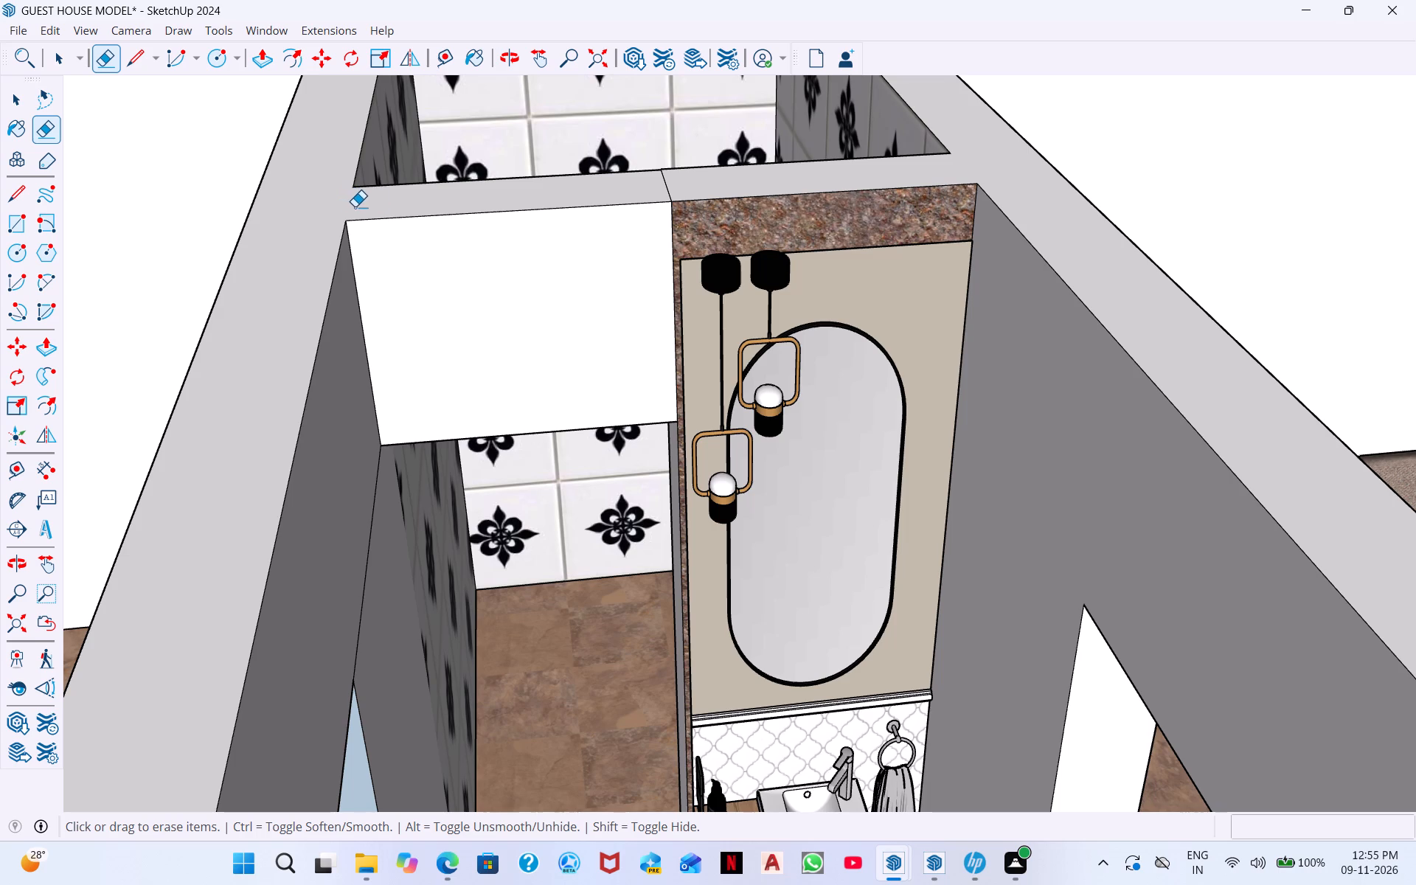
{"action": "left_click", "coordinate": [665, 187]}
Erase the line running along the passage wall from the bedroom doorway's head to the bathroom lintel.
{"action": "middle_click_drag", "start_coordinate": [630, 260], "coordinate": [450, 167]}
{"action": "middle_click_drag", "start_coordinate": [580, 249], "coordinate": [799, 389]}
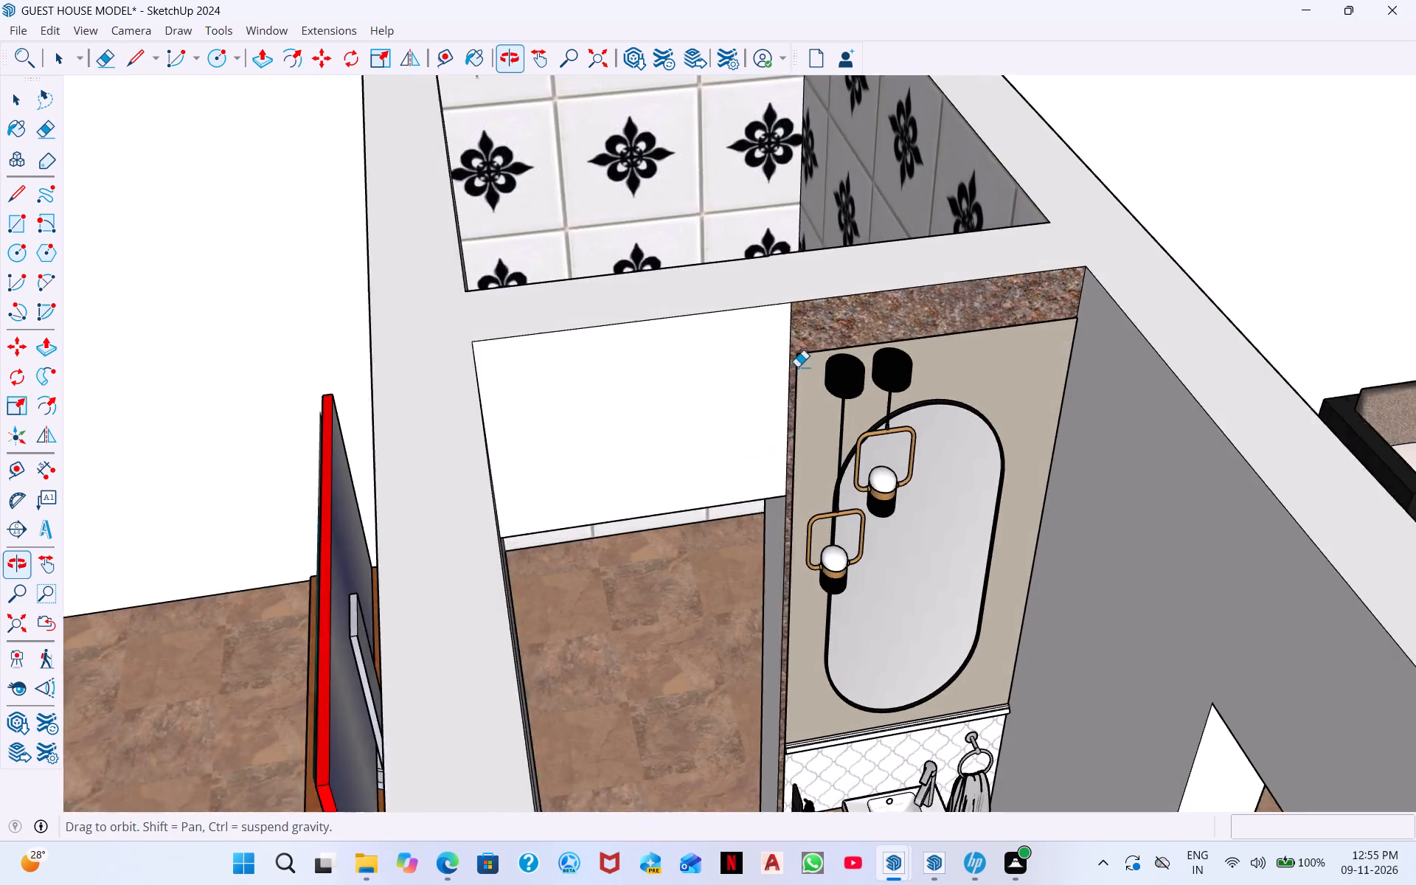
{"action": "scroll", "coordinate": [765, 343], "scroll_direction": "up", "scroll_amount": 4}
{"action": "middle_click_drag", "start_coordinate": [796, 288], "coordinate": [835, 487]}
{"action": "middle_click_drag", "start_coordinate": [640, 282], "coordinate": [1015, 290]}
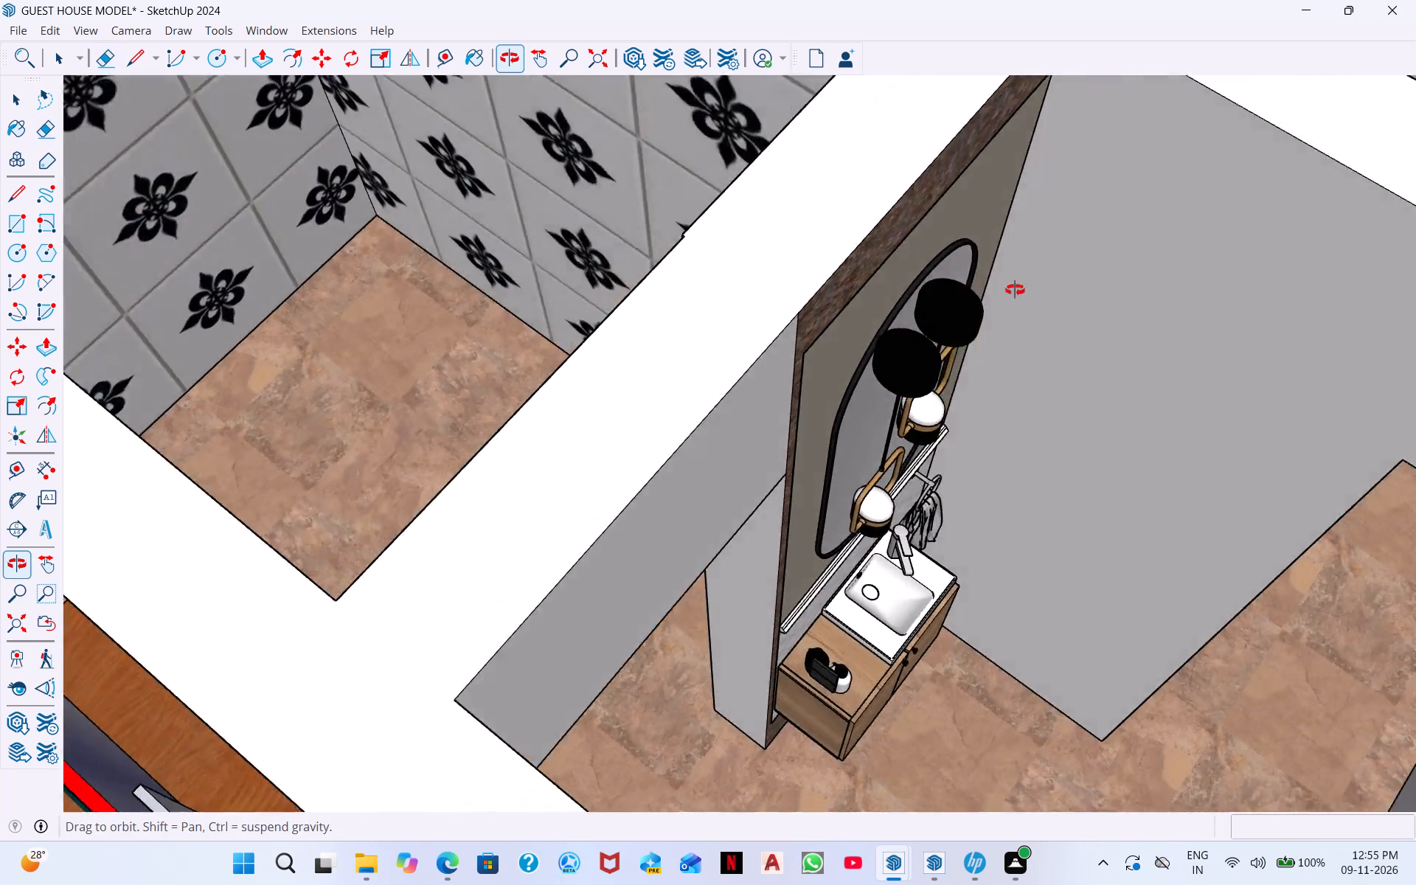
{"action": "middle_click_drag", "start_coordinate": [1015, 290], "coordinate": [1041, 283]}
{"action": "middle_click_drag", "start_coordinate": [603, 305], "coordinate": [918, 193]}
{"action": "middle_click_drag", "start_coordinate": [845, 256], "coordinate": [974, 188]}
{"action": "scroll", "coordinate": [971, 191], "scroll_direction": "down", "scroll_amount": 5}
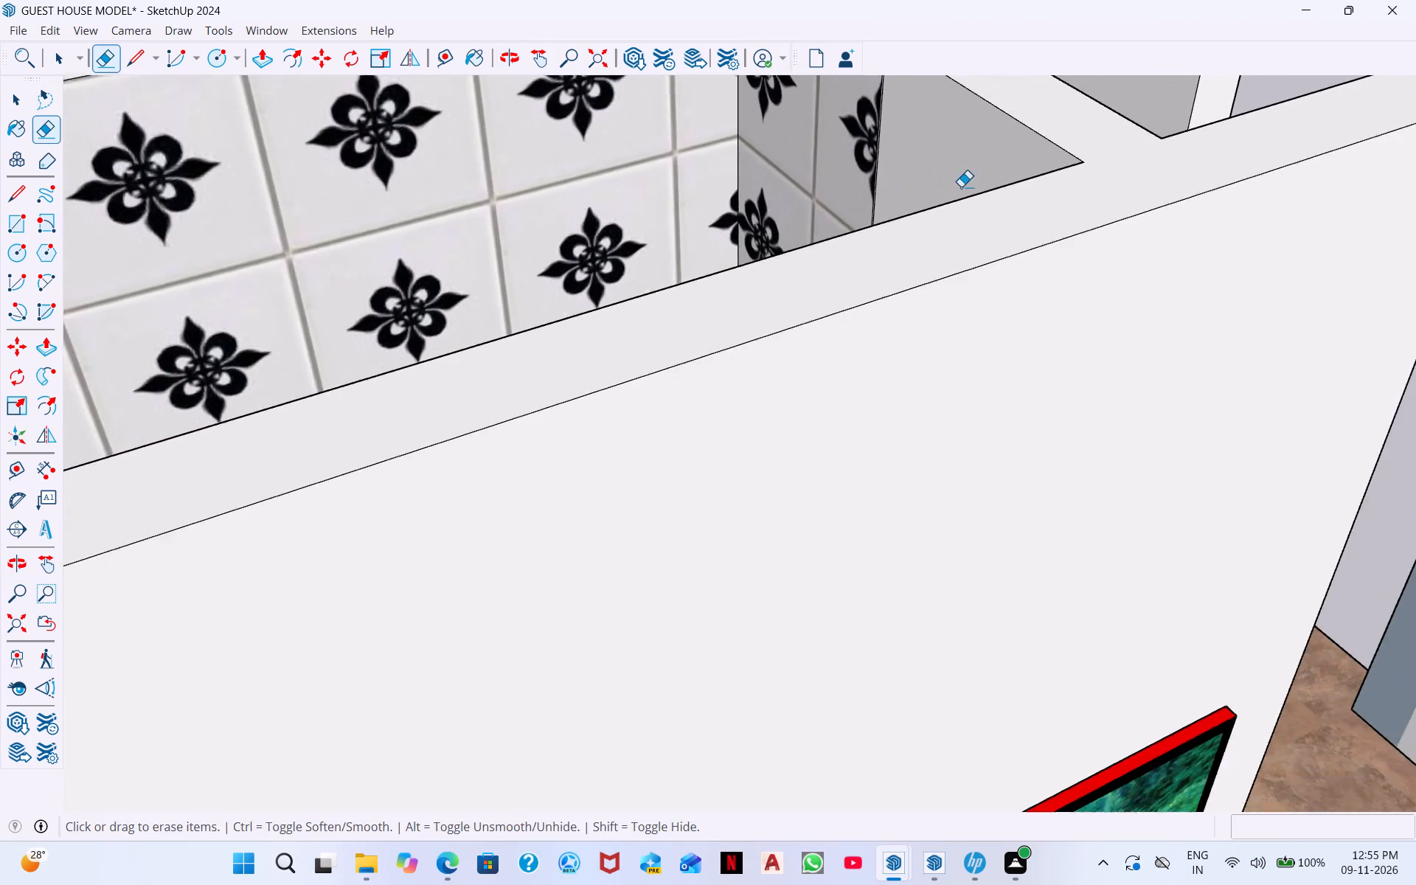
{"action": "scroll", "coordinate": [961, 187], "scroll_direction": "down", "scroll_amount": 1}
{"action": "middle_click_drag", "start_coordinate": [1004, 201], "coordinate": [406, 176]}
{"action": "middle_click_drag", "start_coordinate": [723, 262], "coordinate": [378, 213]}
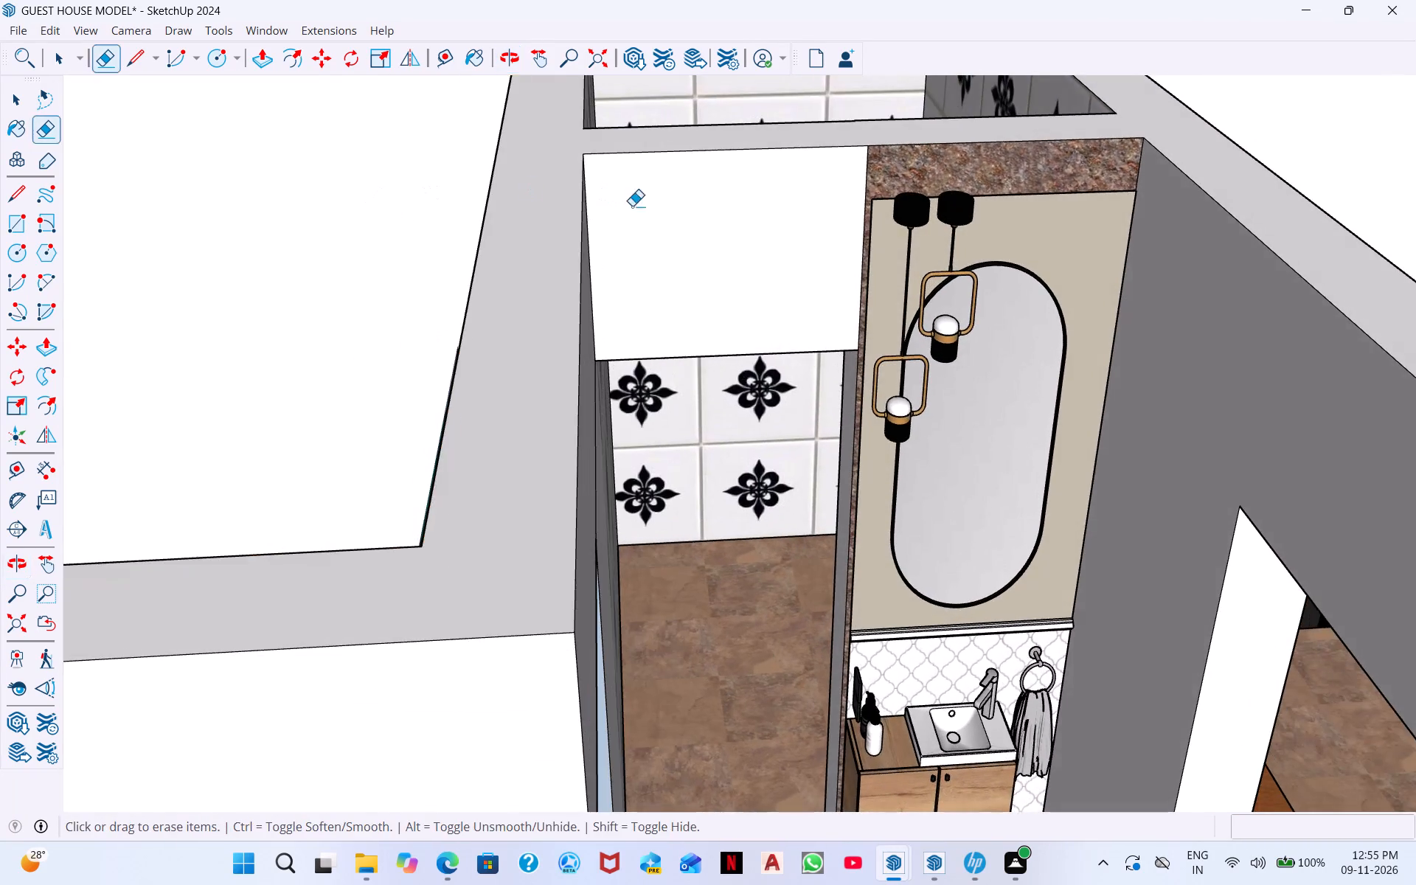
{"action": "middle_click_drag", "start_coordinate": [632, 205], "coordinate": [395, 202]}
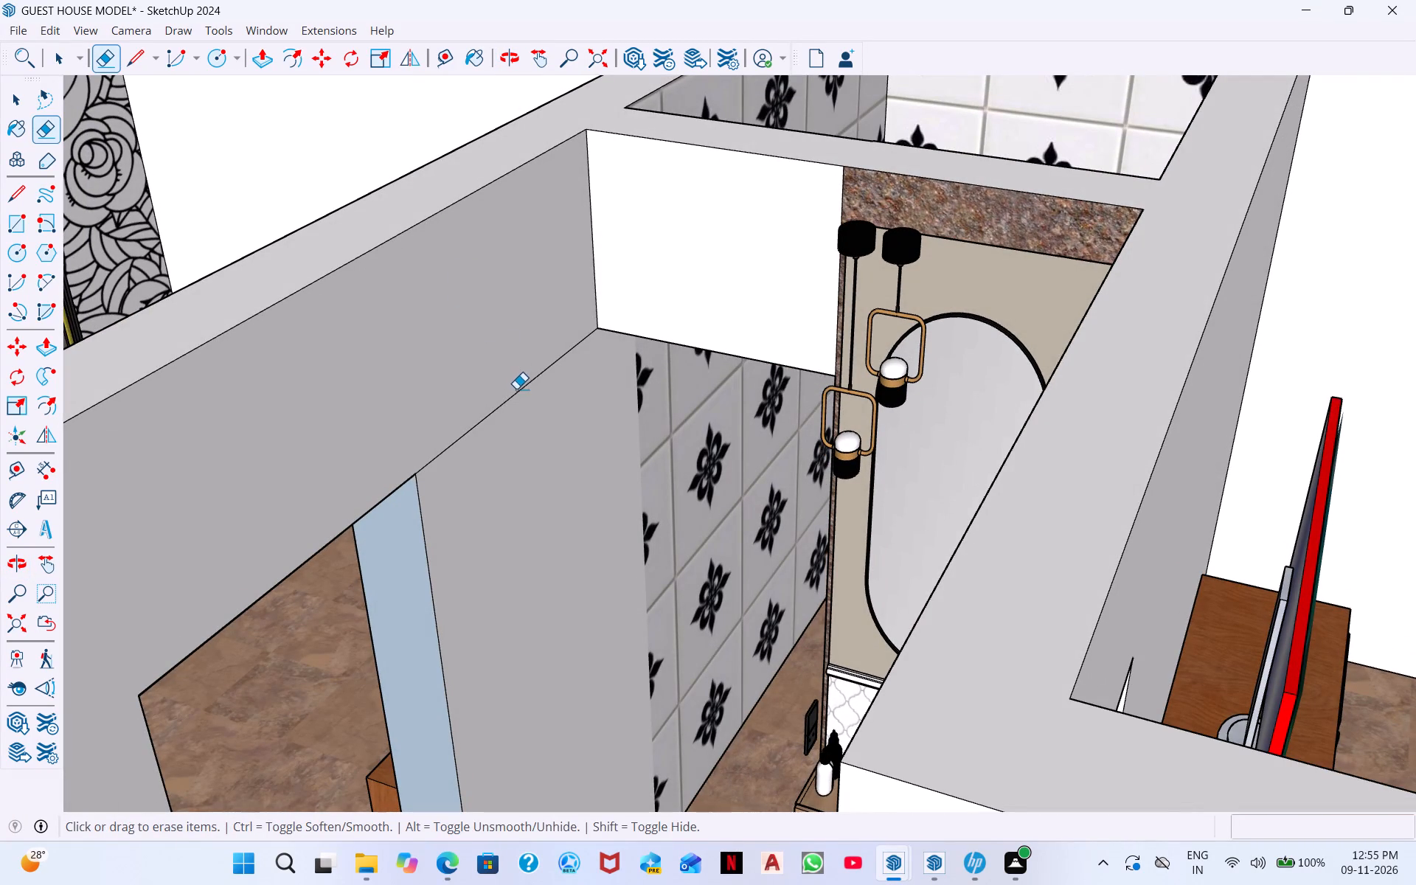
{"action": "left_click", "coordinate": [516, 392]}
Paint the bathroom-side face of the lintel with Ornate Tile 01 from the Tile materials to match the tiled walls.
{"action": "scroll", "coordinate": [563, 308], "scroll_direction": "down", "scroll_amount": 4}
{"action": "middle_click_drag", "start_coordinate": [645, 326], "coordinate": [647, 356]}
{"action": "scroll", "coordinate": [647, 350], "scroll_direction": "down", "scroll_amount": 1}
{"action": "middle_click_drag", "start_coordinate": [603, 339], "coordinate": [903, 311]}
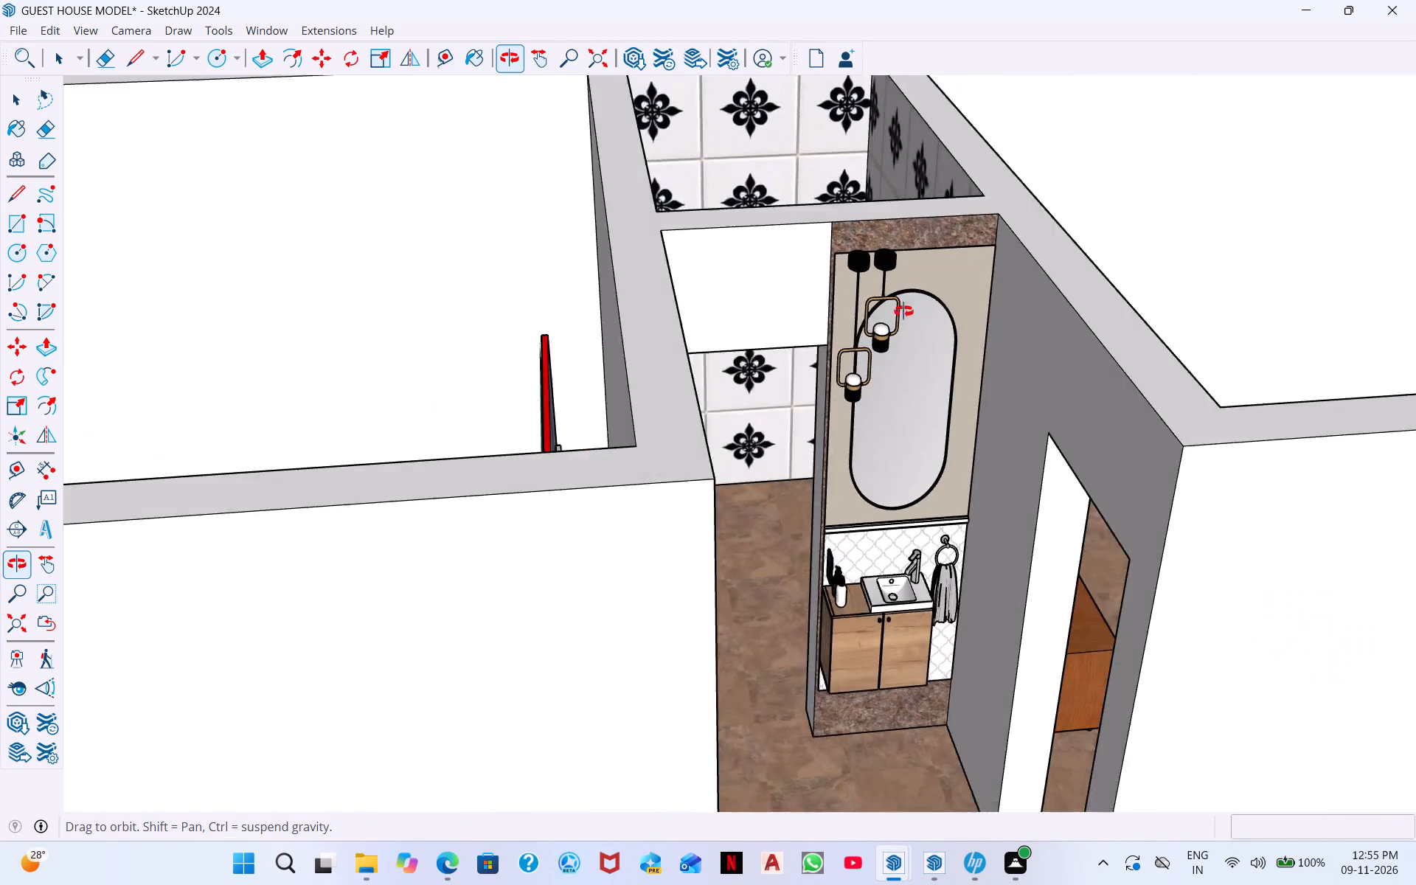
{"action": "middle_click_drag", "start_coordinate": [903, 311], "coordinate": [943, 303]}
{"action": "middle_click_drag", "start_coordinate": [834, 308], "coordinate": [1188, 350]}
{"action": "scroll", "coordinate": [804, 285], "scroll_direction": "down", "scroll_amount": 1}
{"action": "middle_click_drag", "start_coordinate": [805, 286], "coordinate": [1272, 274]}
{"action": "middle_click_drag", "start_coordinate": [781, 225], "coordinate": [1179, 173]}
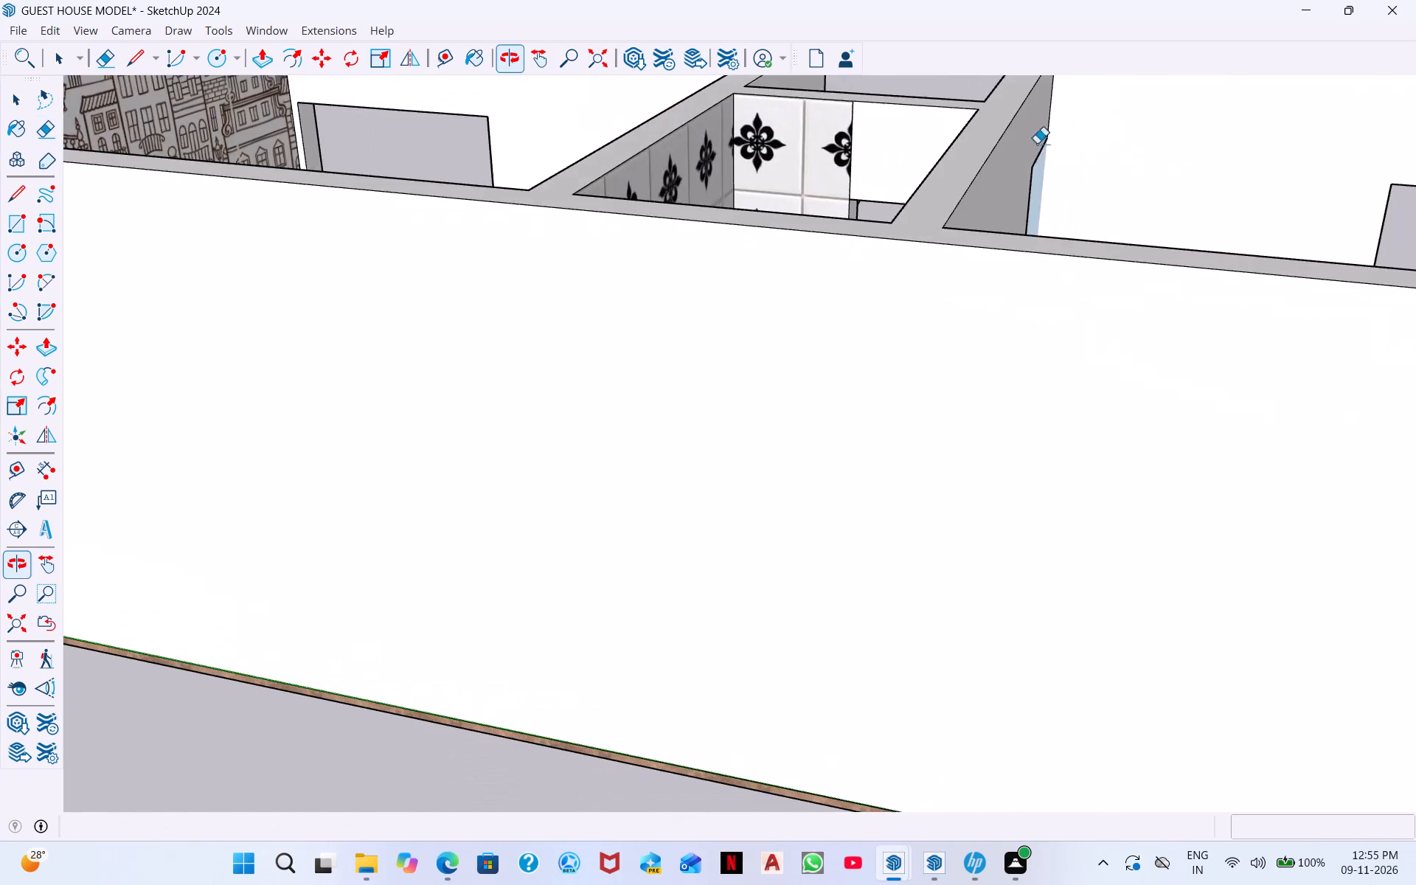
{"action": "middle_click_drag", "start_coordinate": [879, 156], "coordinate": [987, 195]}
{"action": "scroll", "coordinate": [880, 235], "scroll_direction": "up", "scroll_amount": 3}
{"action": "scroll", "coordinate": [771, 191], "scroll_direction": "down", "scroll_amount": 4}
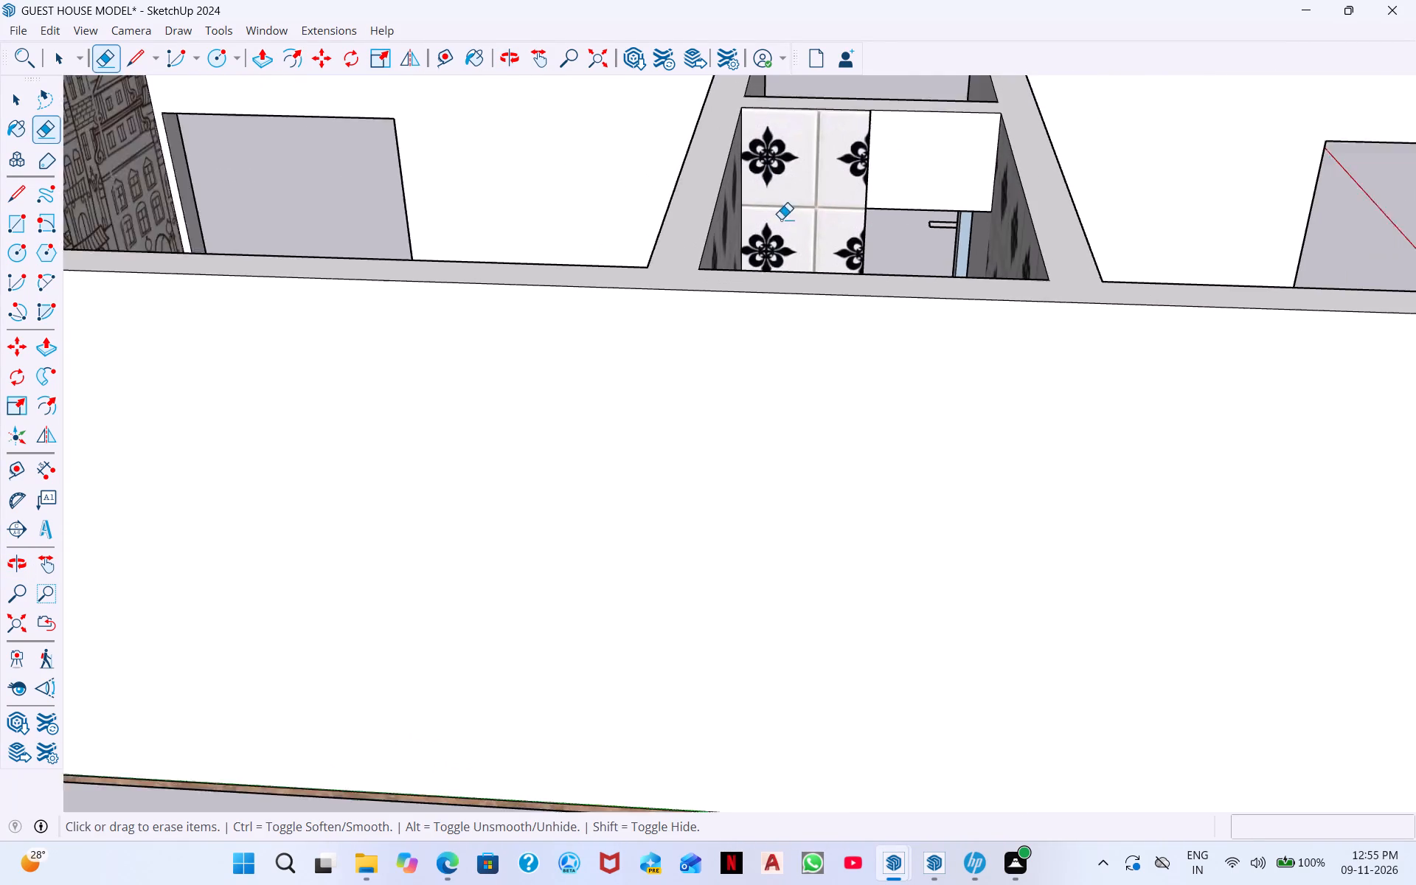
{"action": "right_click", "coordinate": [598, 28]}
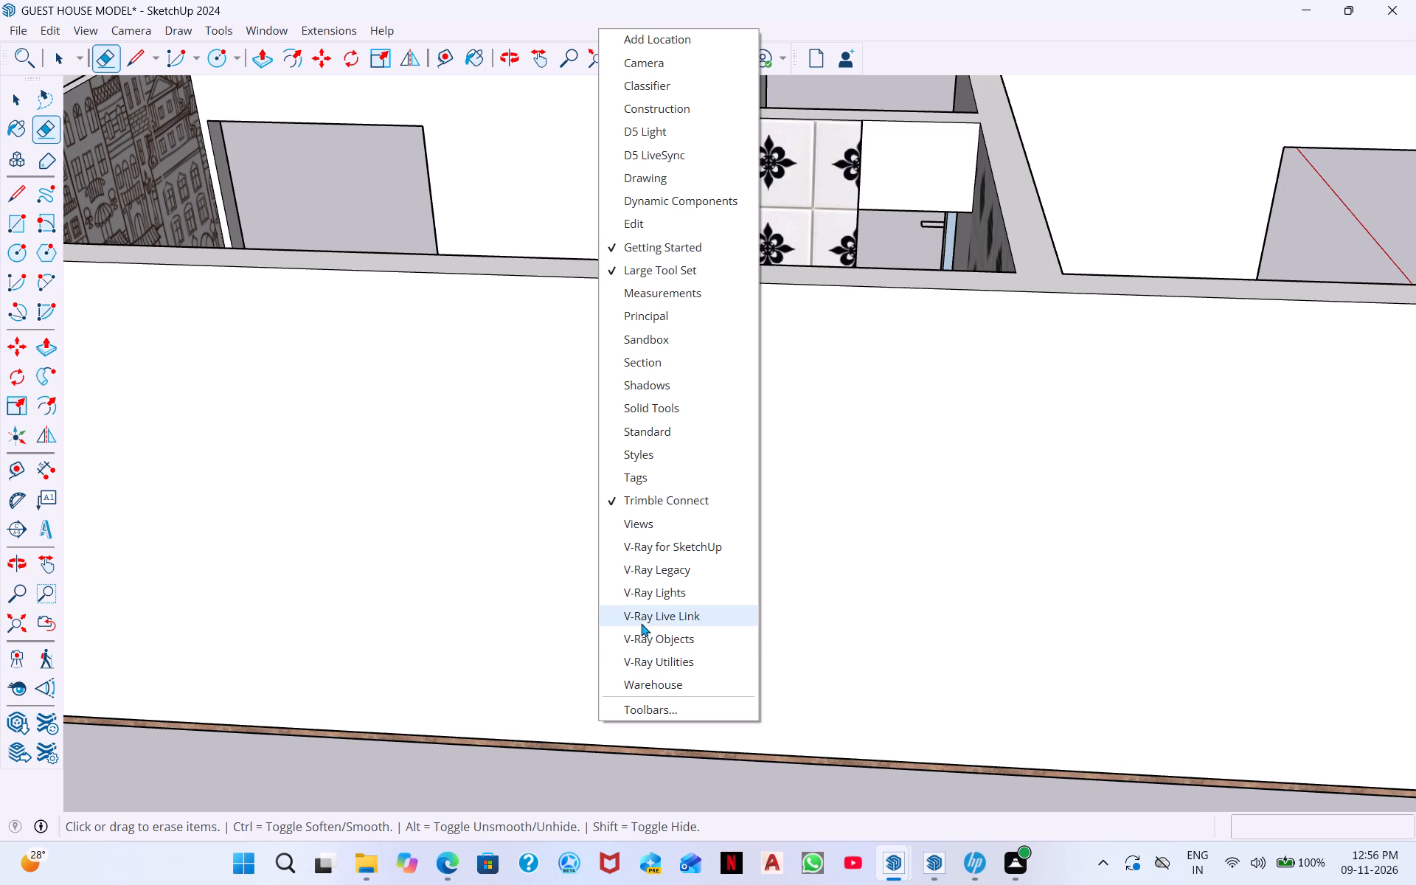
{"action": "left_click", "coordinate": [253, 32]}
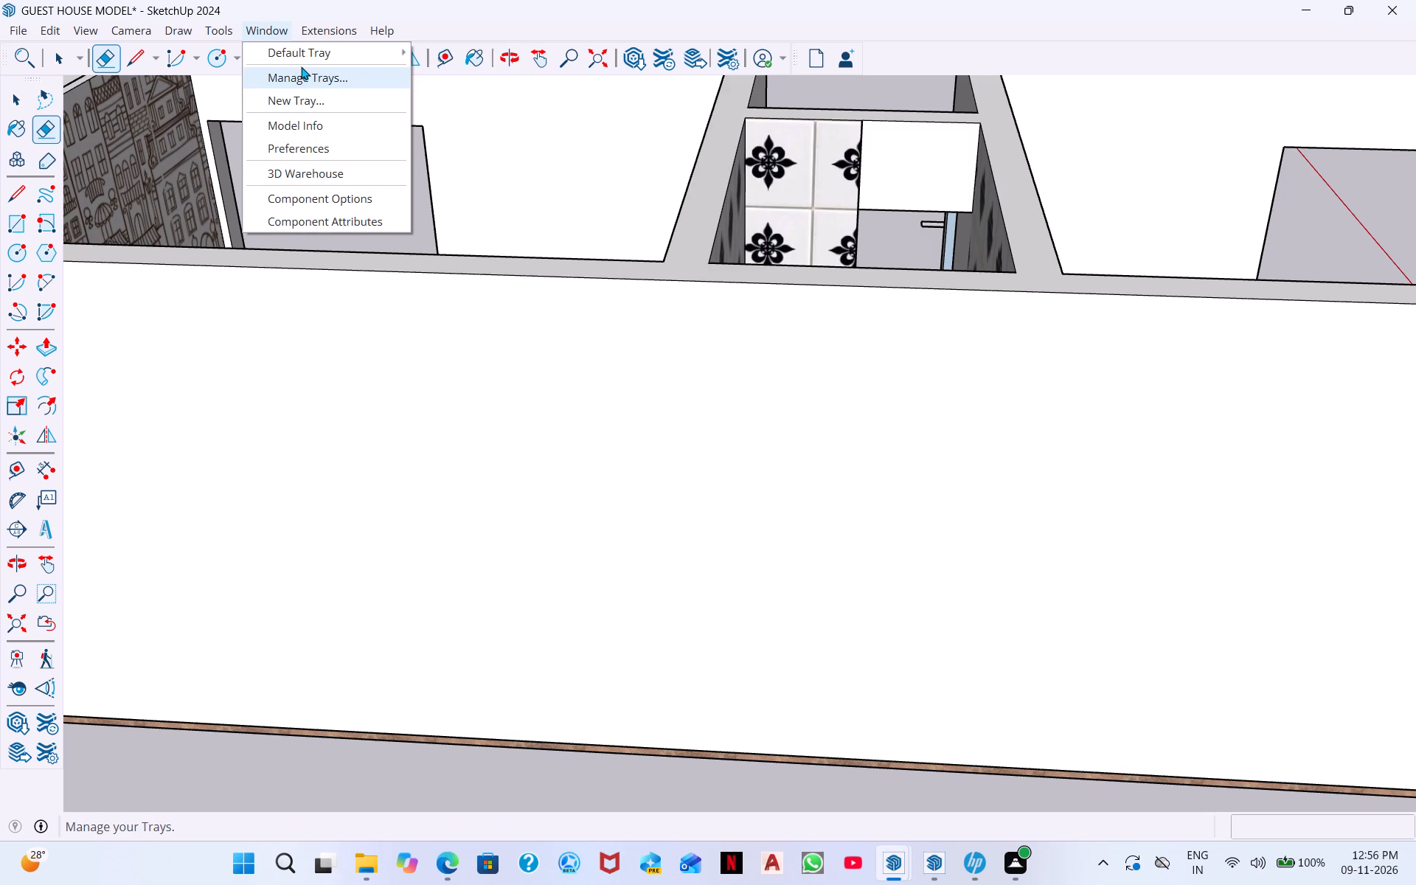
{"action": "left_click", "coordinate": [314, 50]}
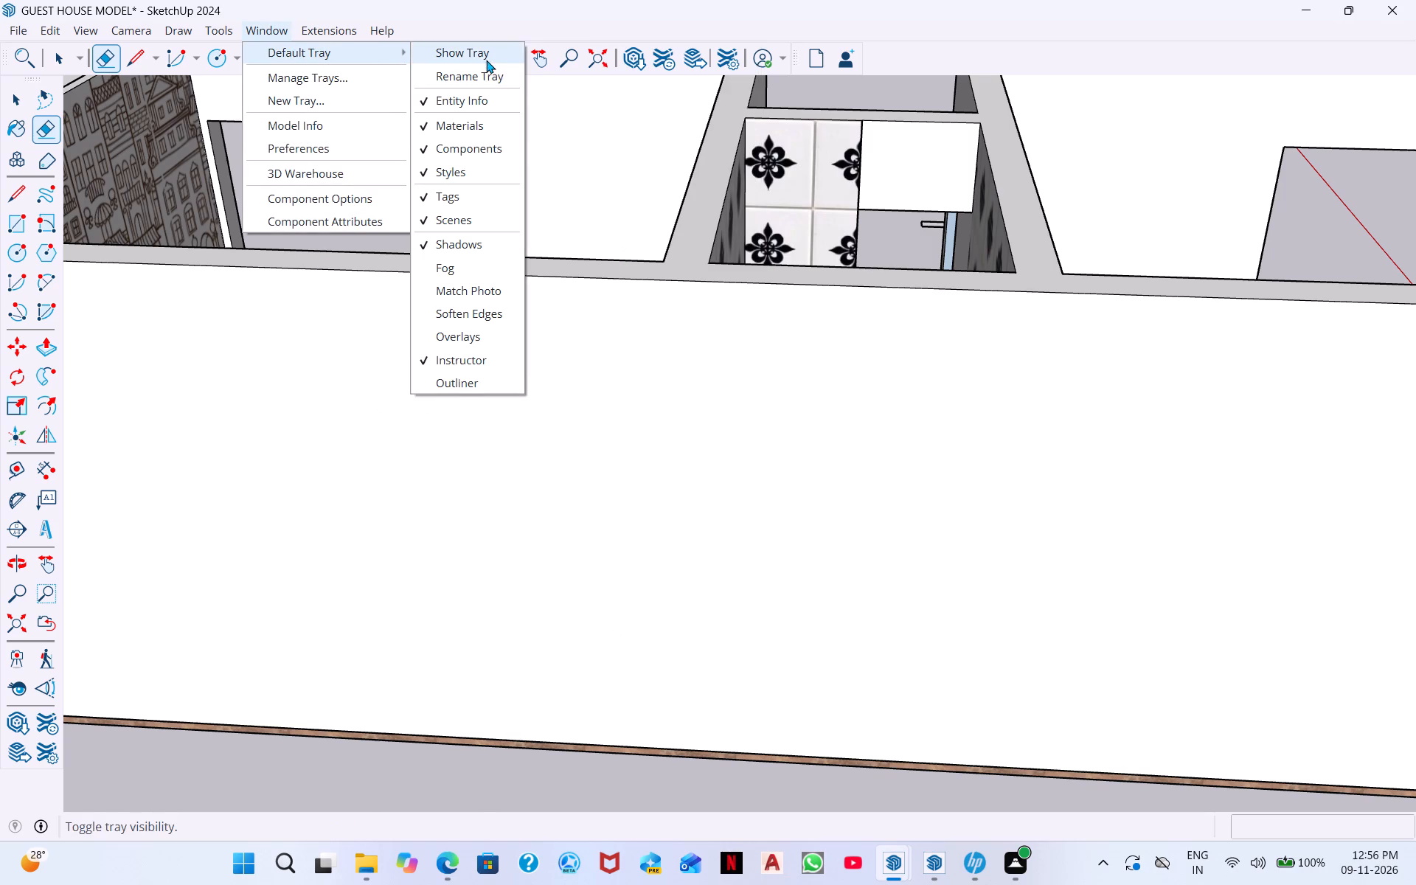
{"action": "left_click", "coordinate": [486, 60]}
{"action": "left_click", "coordinate": [1270, 312]}
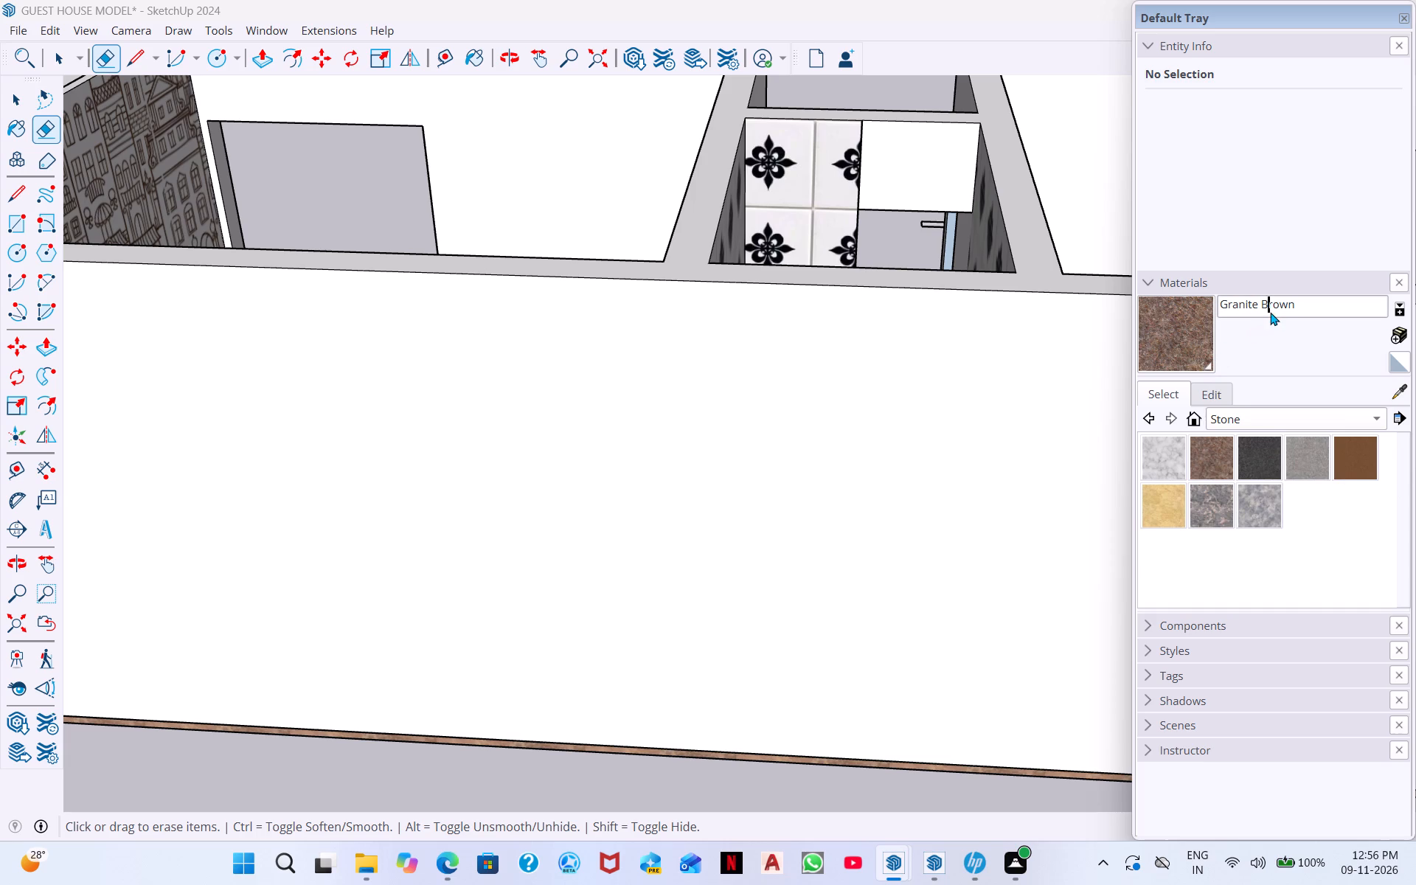
{"action": "left_click", "coordinate": [1307, 300]}
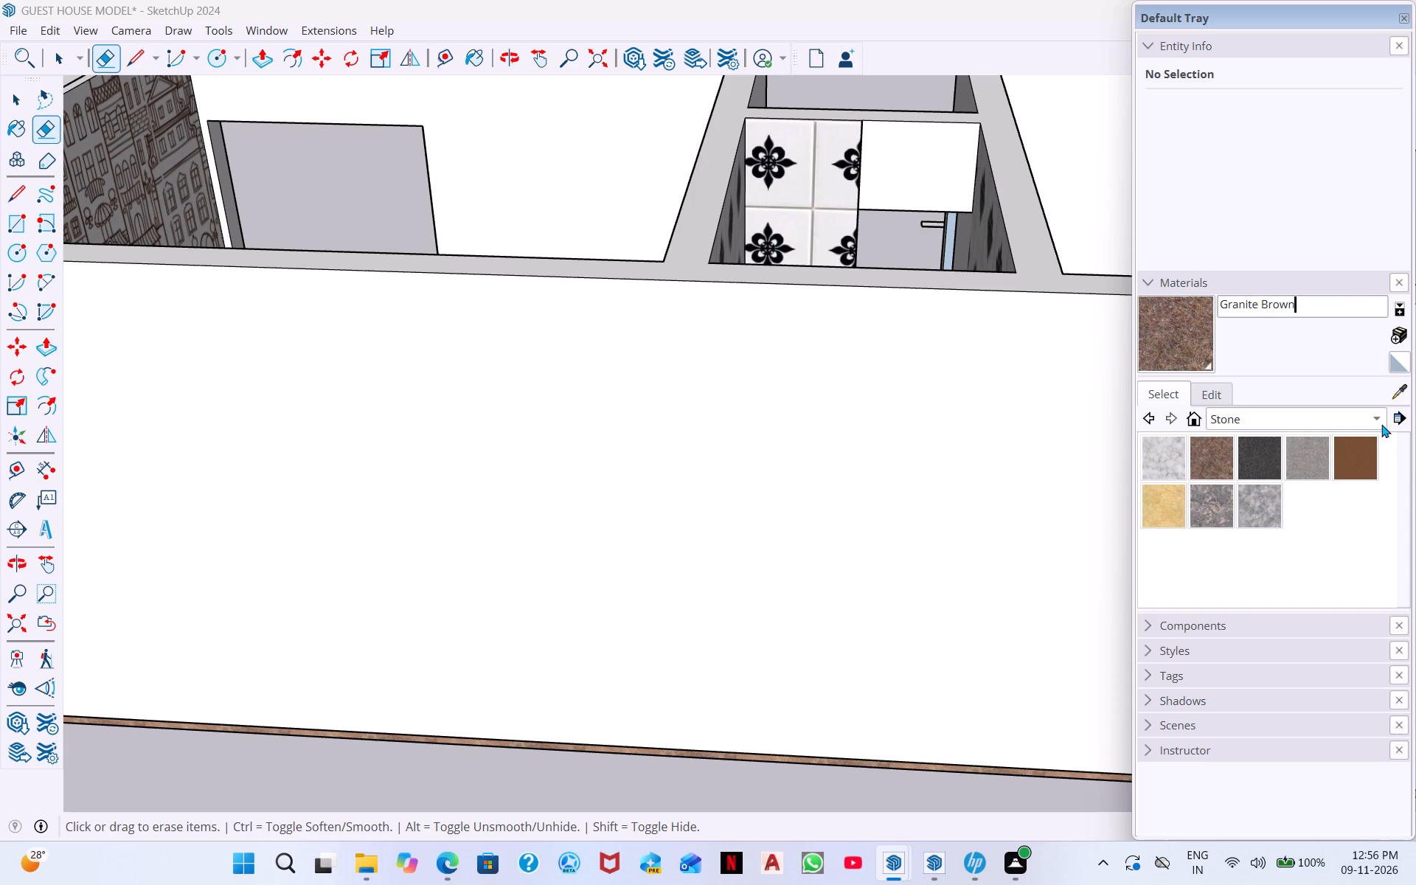
{"action": "left_click", "coordinate": [1372, 423]}
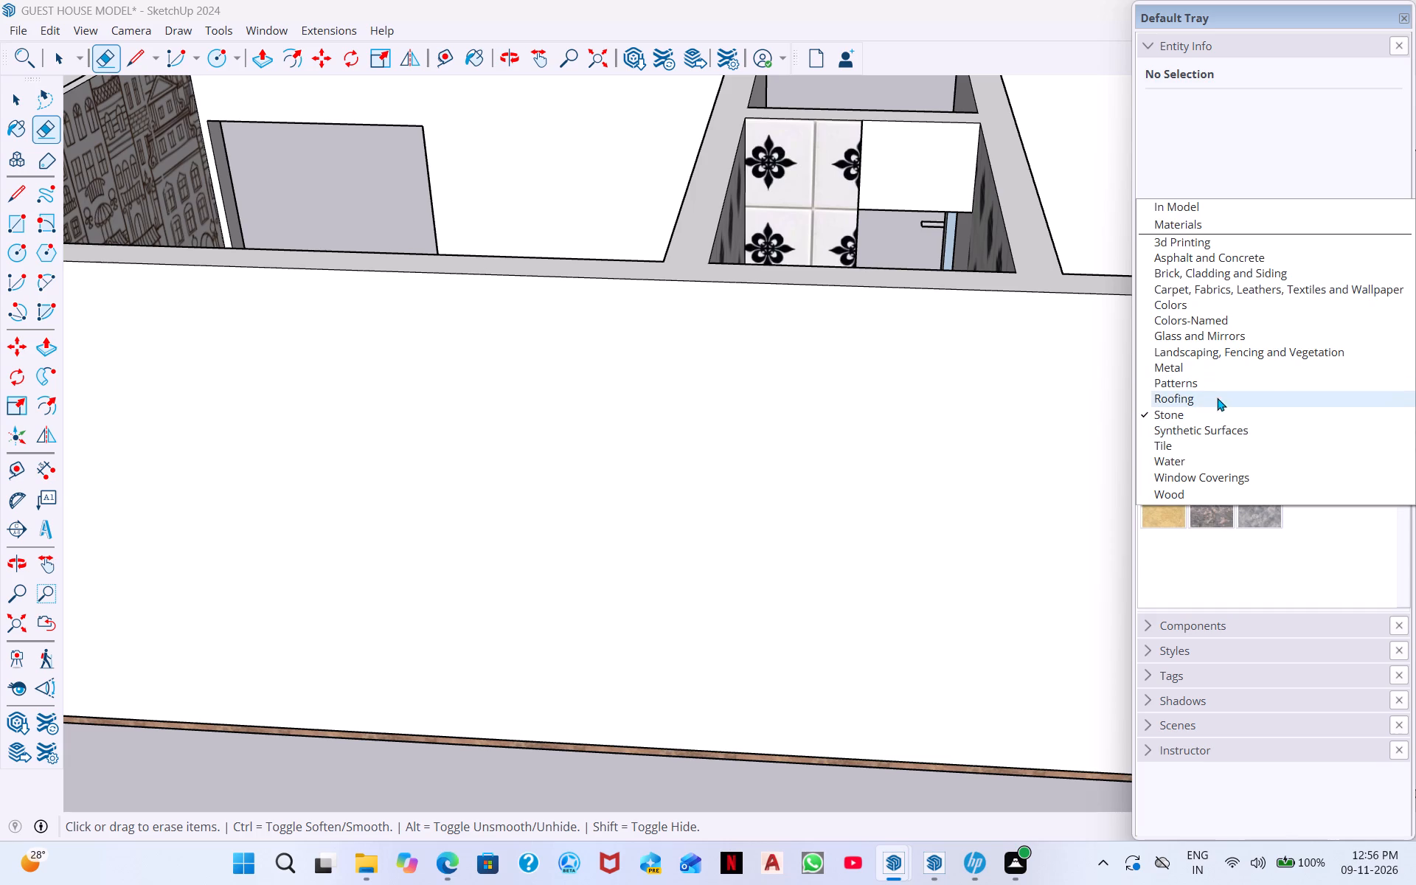
{"action": "double_click", "coordinate": [1193, 448]}
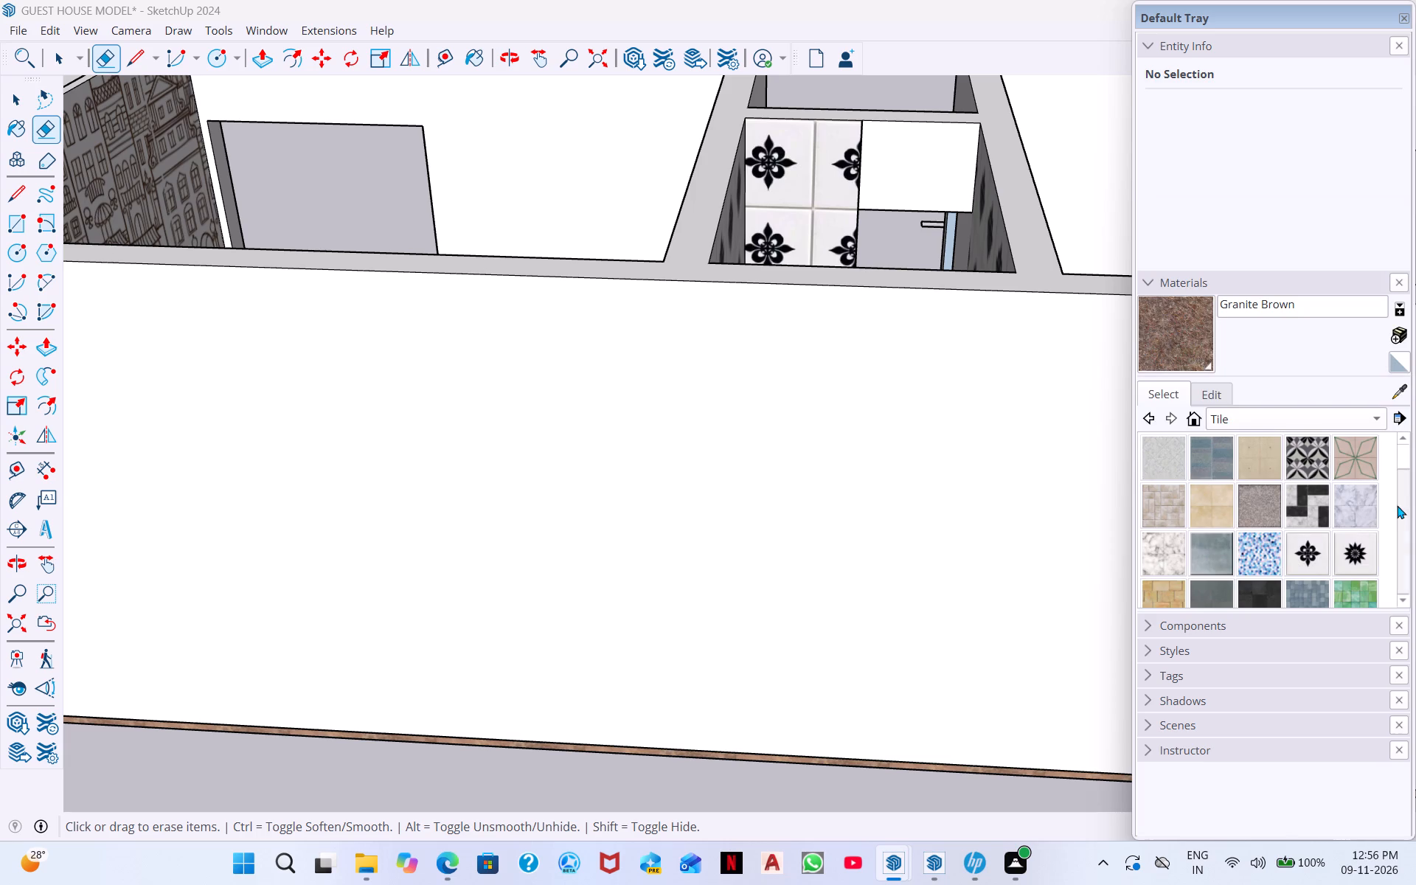
{"action": "left_click", "coordinate": [1308, 554]}
{"action": "left_click", "coordinate": [907, 183]}
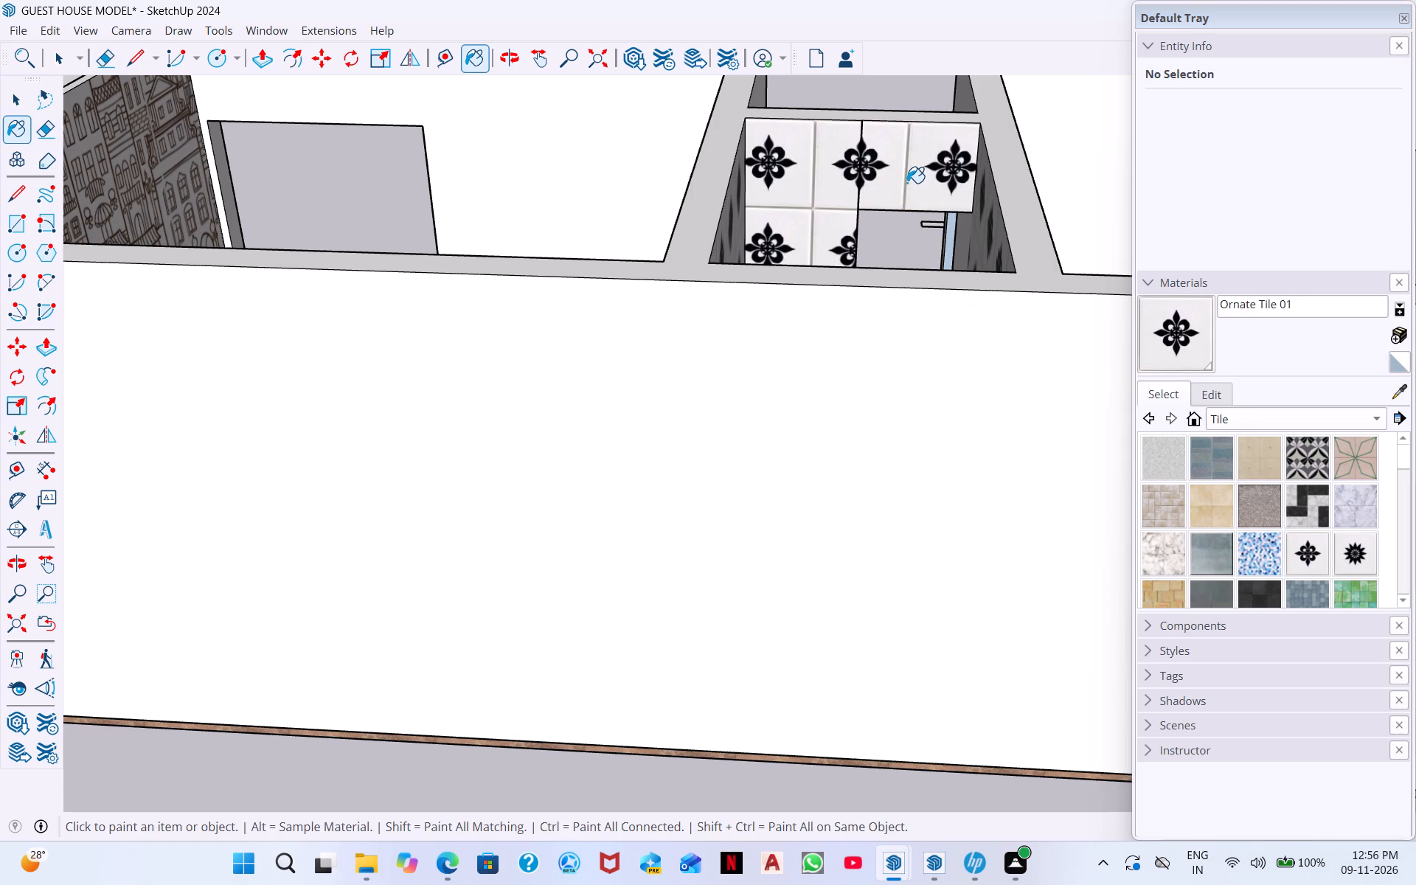
{"action": "scroll", "coordinate": [907, 183], "scroll_direction": "down", "scroll_amount": 6}
{"action": "key", "text": "space"}
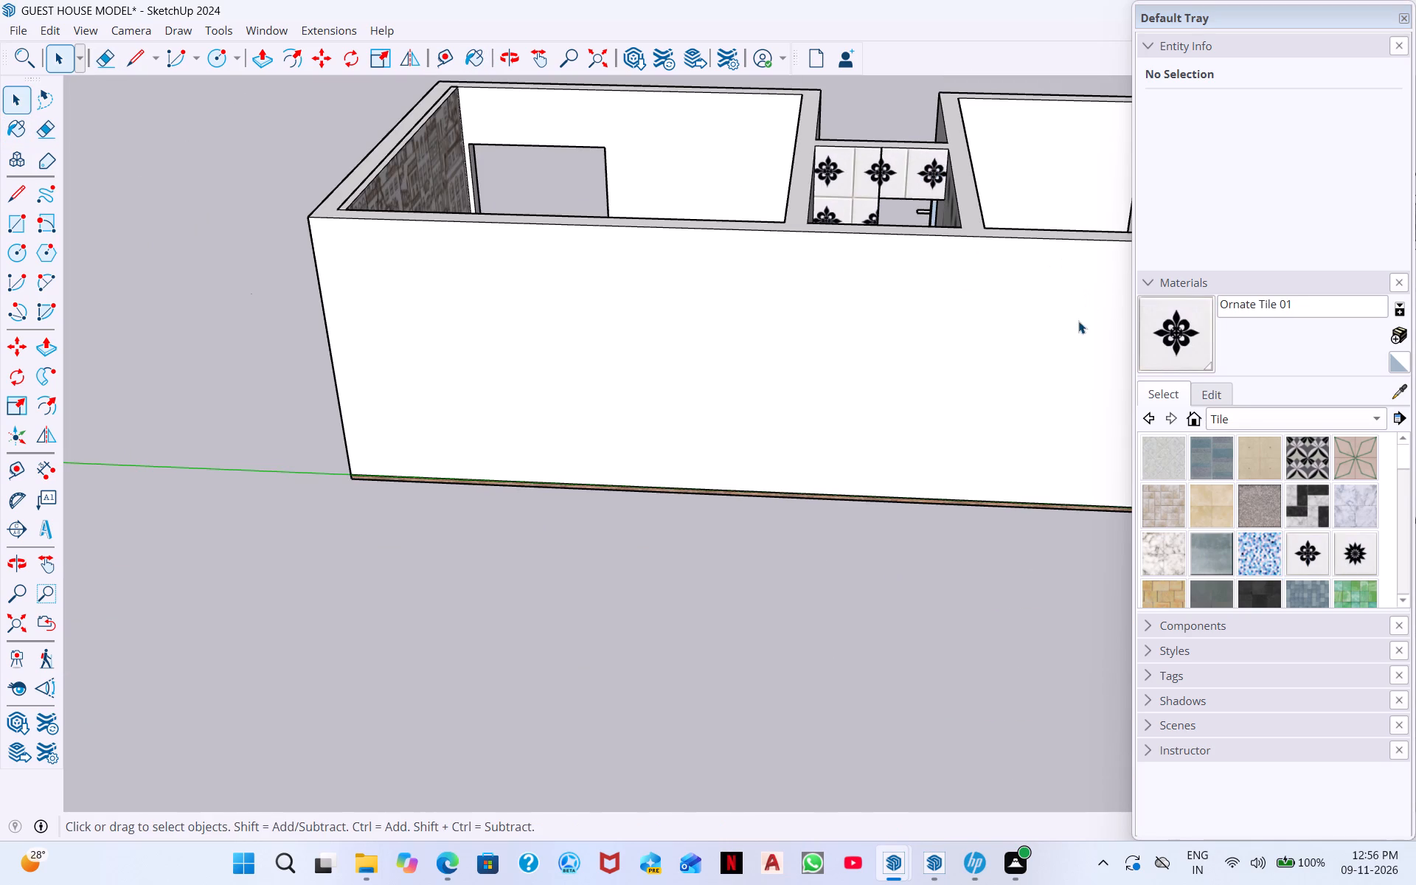
Examine the whole guest house from above, behind and the front, including the rooms, passage and finished lintels.
{"action": "scroll", "coordinate": [903, 323], "scroll_direction": "down", "scroll_amount": 1}
{"action": "middle_click_drag", "start_coordinate": [825, 410], "coordinate": [594, 560]}
{"action": "middle_click_drag", "start_coordinate": [691, 487], "coordinate": [322, 667]}
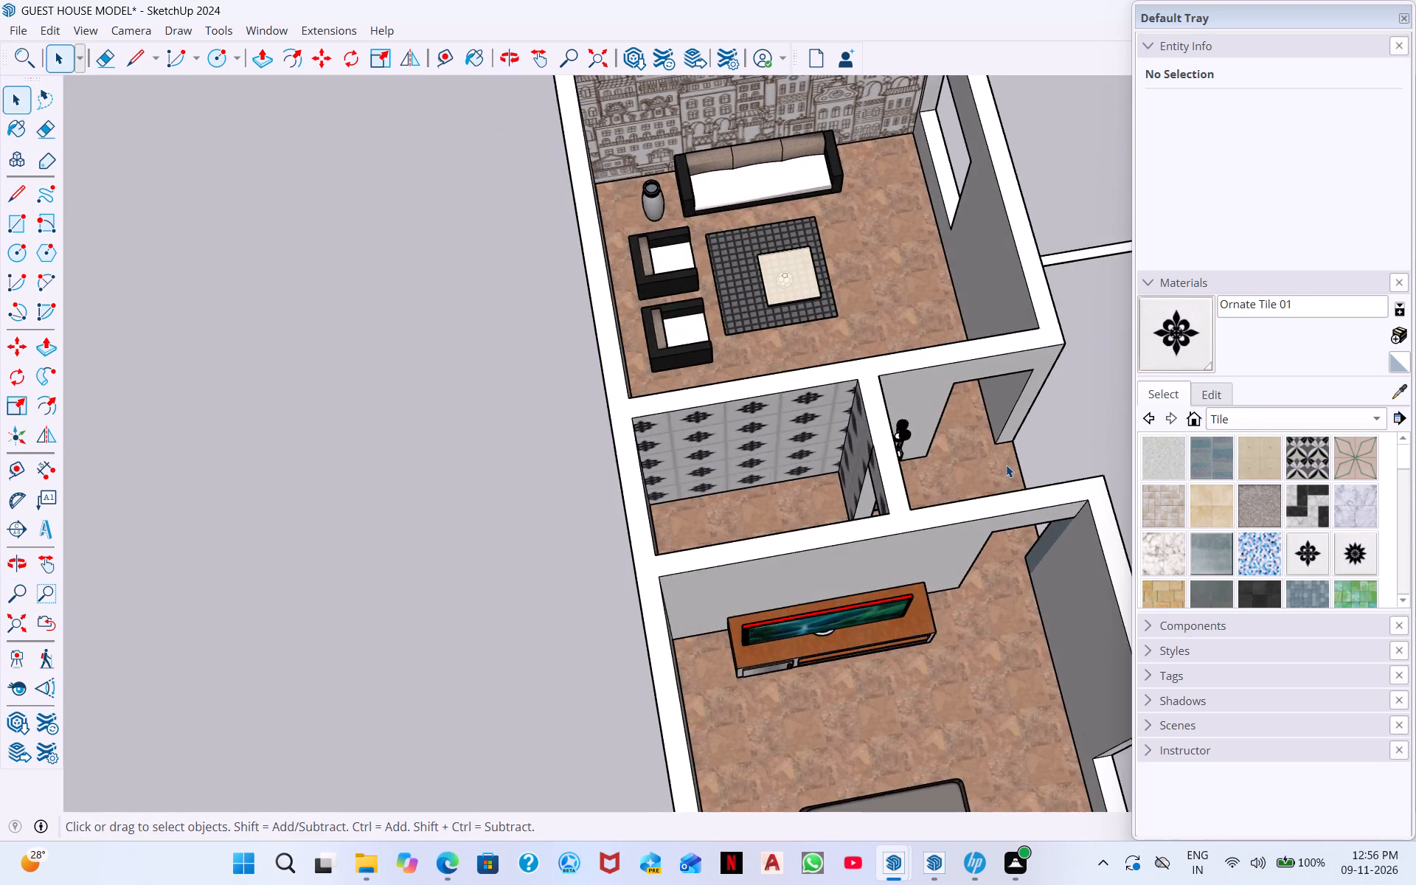
{"action": "middle_click_drag", "start_coordinate": [1004, 471], "coordinate": [723, 386]}
{"action": "middle_click_drag", "start_coordinate": [747, 484], "coordinate": [666, 483]}
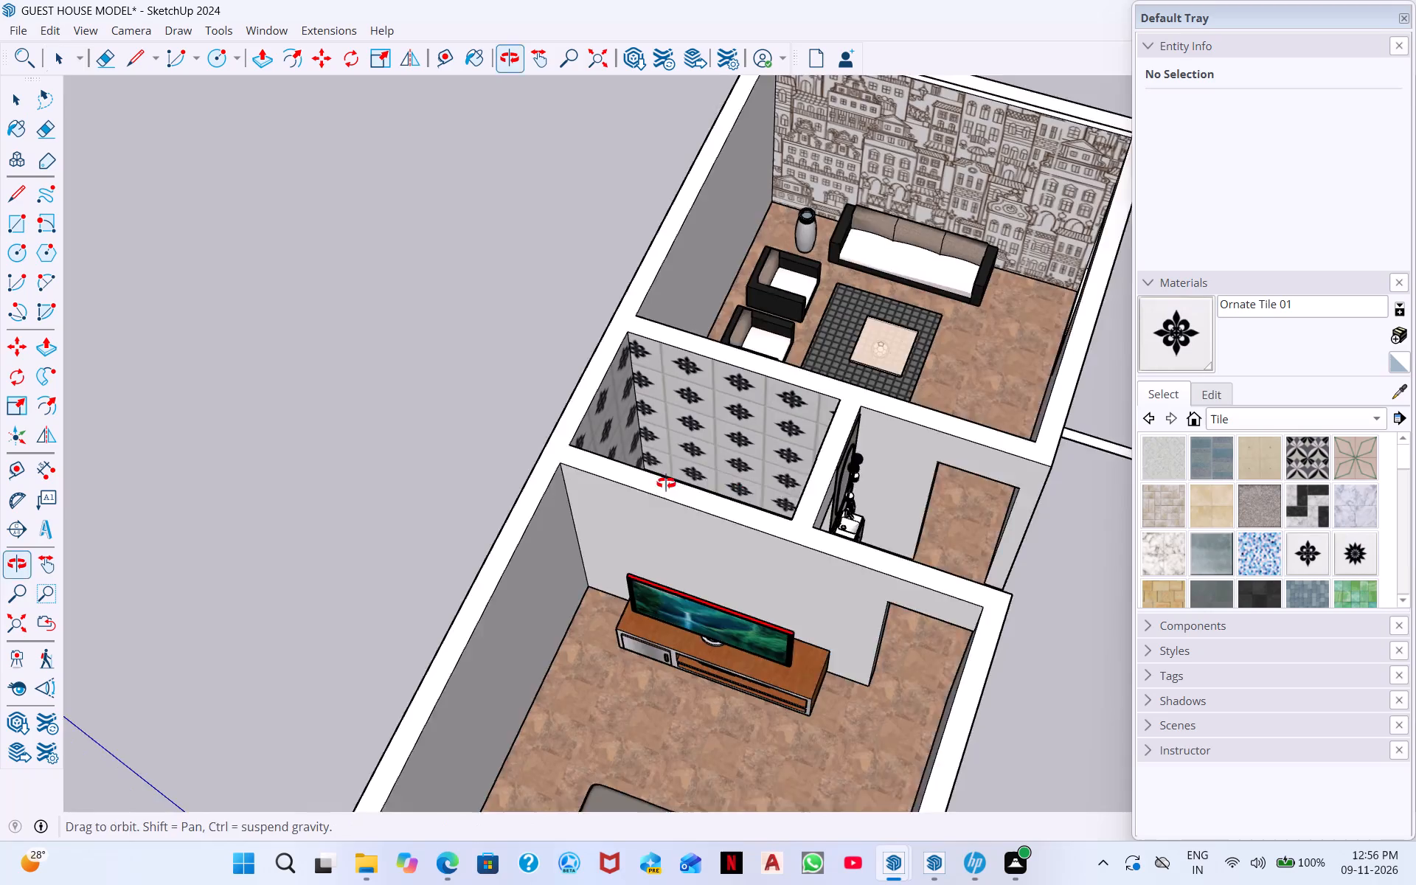
{"action": "middle_click_drag", "start_coordinate": [666, 483], "coordinate": [592, 469]}
{"action": "middle_click_drag", "start_coordinate": [709, 476], "coordinate": [270, 568]}
{"action": "middle_click_drag", "start_coordinate": [584, 469], "coordinate": [599, 371]}
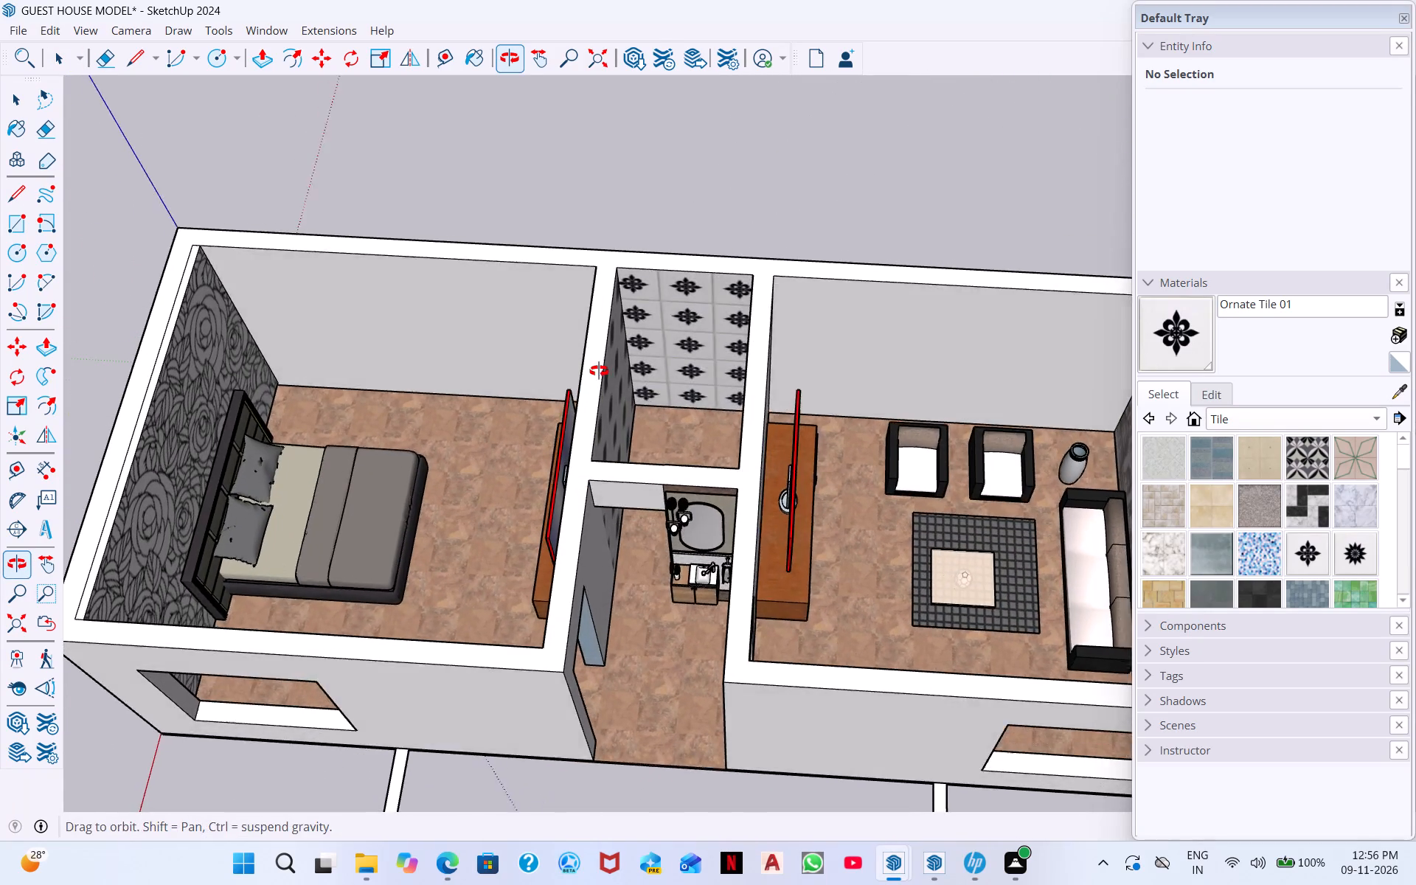
{"action": "middle_click_drag", "start_coordinate": [599, 371], "coordinate": [603, 331]}
{"action": "middle_click_drag", "start_coordinate": [624, 451], "coordinate": [1062, 535]}
{"action": "scroll", "coordinate": [625, 454], "scroll_direction": "down", "scroll_amount": 1}
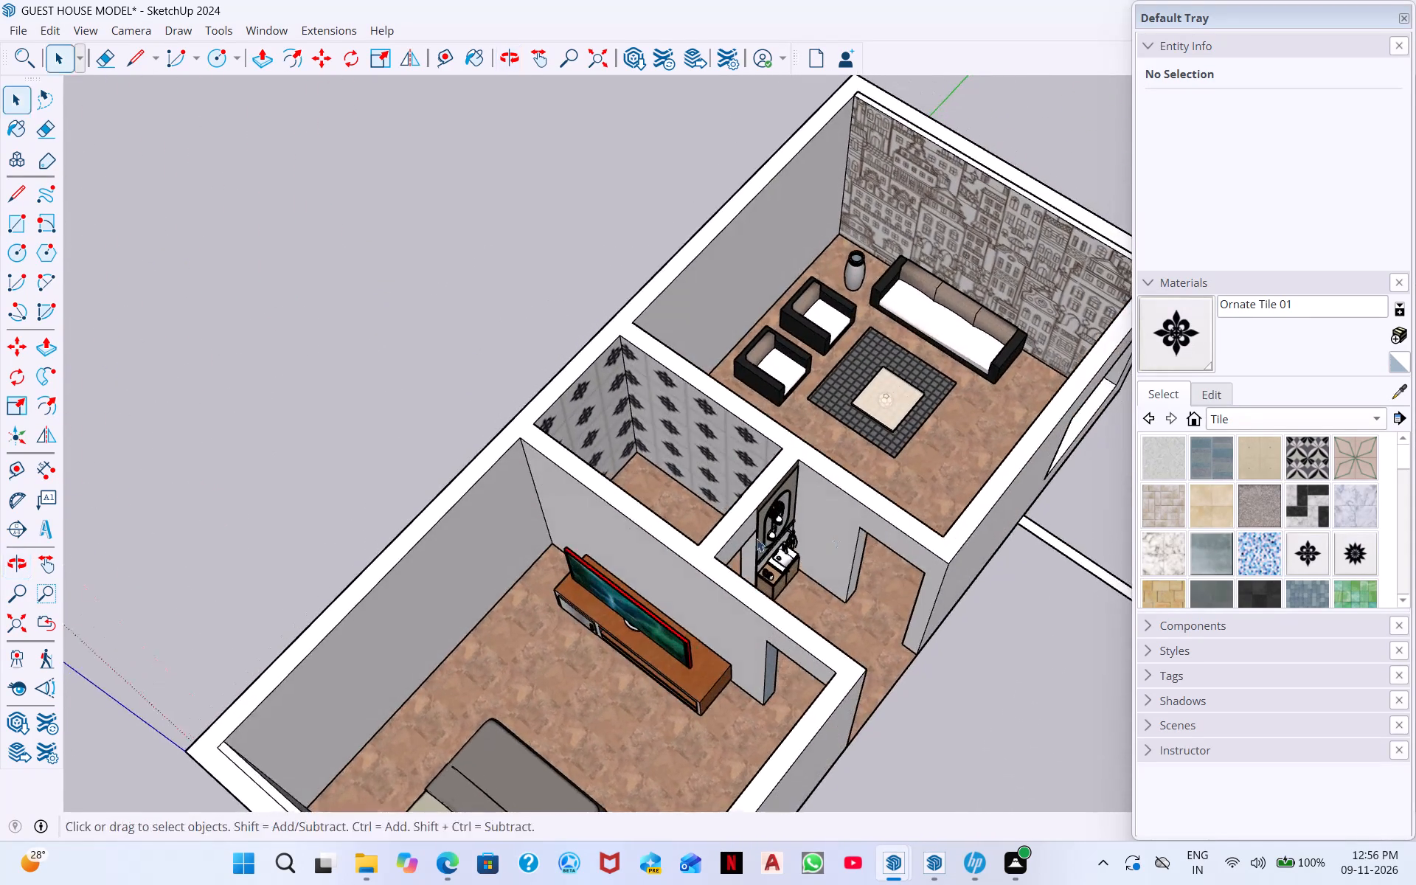
{"action": "middle_click_drag", "start_coordinate": [741, 541], "coordinate": [940, 527]}
{"action": "middle_click_drag", "start_coordinate": [907, 538], "coordinate": [384, 587]}
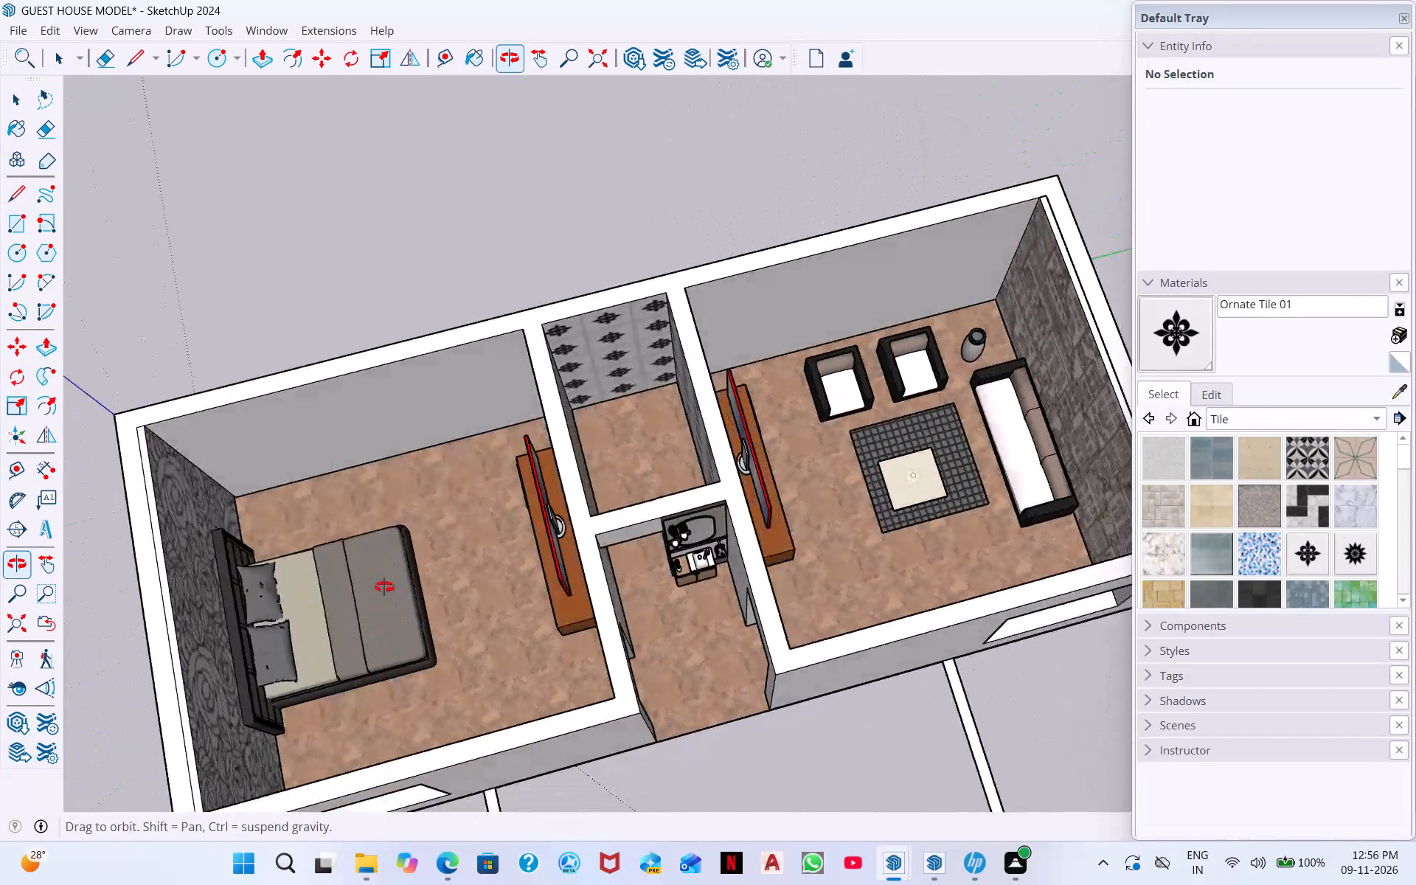
{"action": "middle_click_drag", "start_coordinate": [384, 587], "coordinate": [381, 549]}
{"action": "middle_click_drag", "start_coordinate": [726, 476], "coordinate": [457, 514]}
{"action": "middle_click_drag", "start_coordinate": [608, 381], "coordinate": [542, 417]}
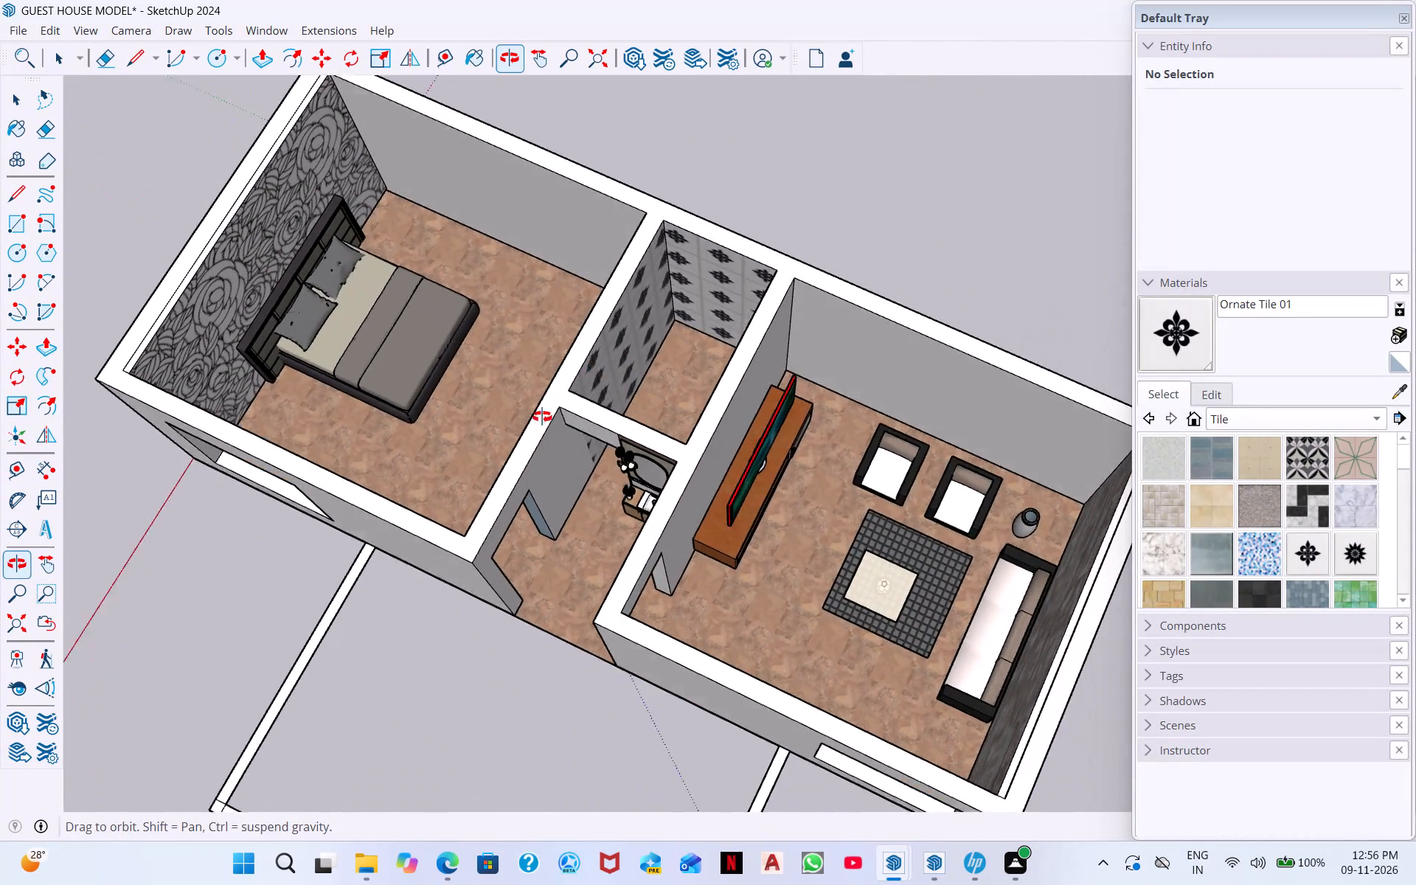
{"action": "middle_click_drag", "start_coordinate": [542, 417], "coordinate": [496, 381]}
{"action": "middle_click_drag", "start_coordinate": [635, 432], "coordinate": [676, 326]}
{"action": "middle_click_drag", "start_coordinate": [647, 459], "coordinate": [684, 350]}
{"action": "middle_click_drag", "start_coordinate": [636, 468], "coordinate": [704, 366]}
{"action": "middle_click_drag", "start_coordinate": [605, 526], "coordinate": [675, 410]}
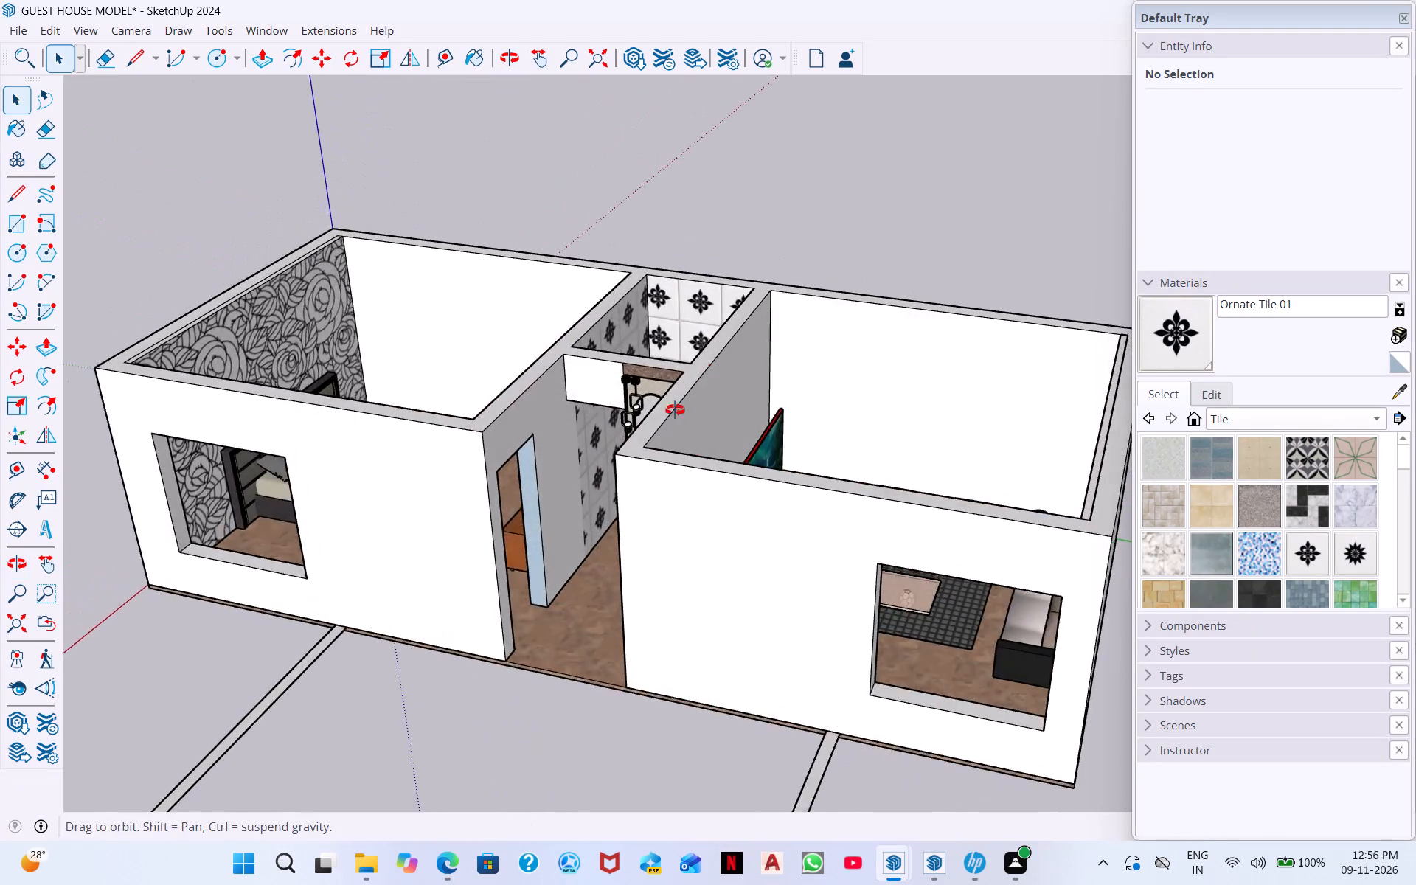
{"action": "middle_click_drag", "start_coordinate": [675, 410], "coordinate": [717, 355]}
{"action": "middle_click_drag", "start_coordinate": [718, 525], "coordinate": [779, 407]}
{"action": "middle_click_drag", "start_coordinate": [819, 455], "coordinate": [809, 724]}
{"action": "scroll", "coordinate": [818, 472], "scroll_direction": "down", "scroll_amount": 1}
{"action": "middle_click_drag", "start_coordinate": [785, 470], "coordinate": [785, 653]}
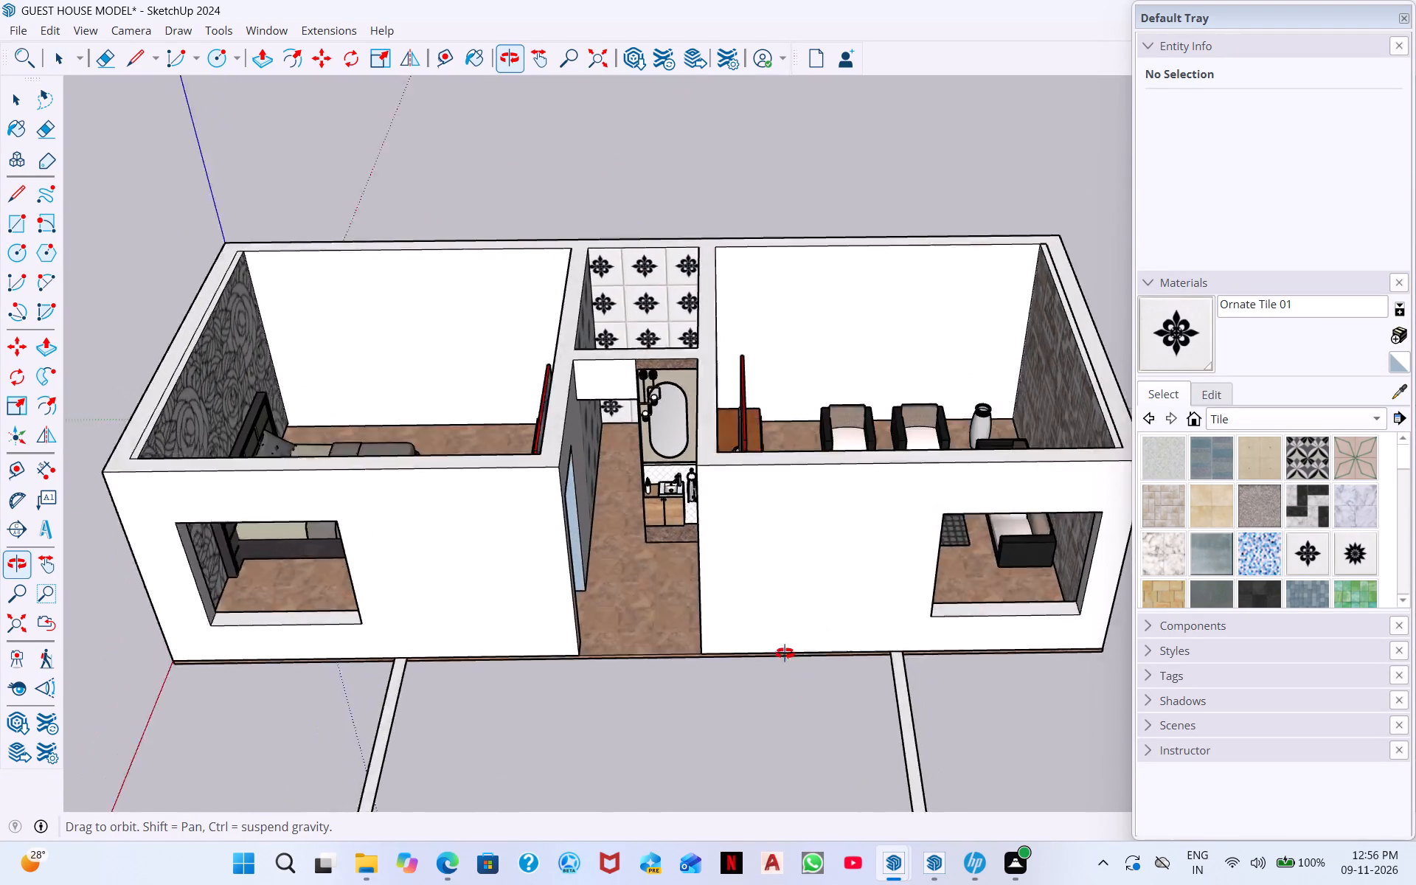
{"action": "middle_click_drag", "start_coordinate": [785, 653], "coordinate": [745, 447]}
{"action": "scroll", "coordinate": [897, 580], "scroll_direction": "down", "scroll_amount": 4}
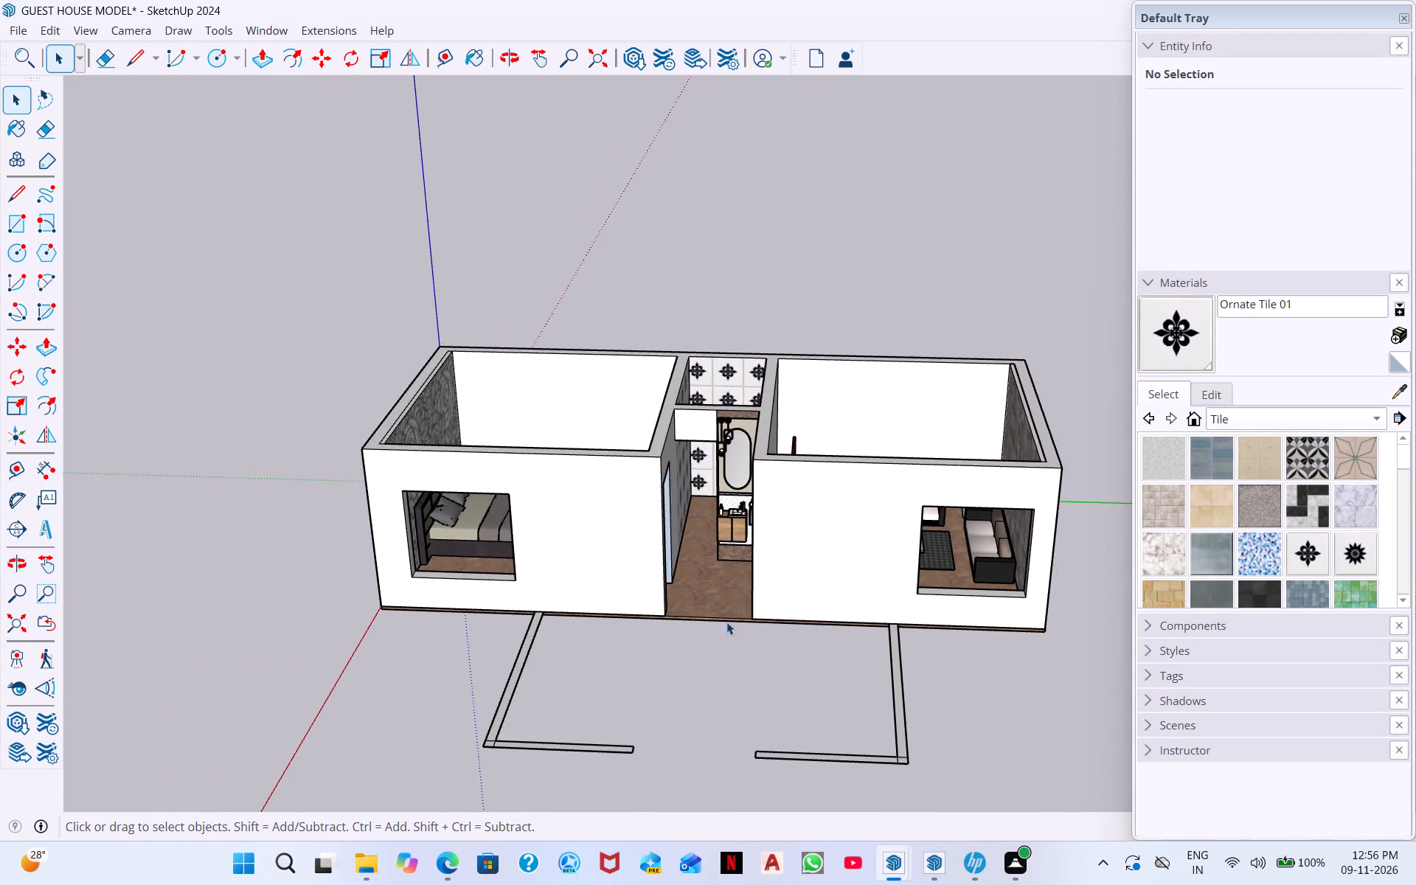
{"action": "middle_click_drag", "start_coordinate": [726, 618], "coordinate": [737, 414]}
{"action": "middle_click_drag", "start_coordinate": [699, 533], "coordinate": [702, 476]}
{"action": "scroll", "coordinate": [699, 529], "scroll_direction": "down", "scroll_amount": 1}
{"action": "scroll", "coordinate": [585, 535], "scroll_direction": "down", "scroll_amount": 7}
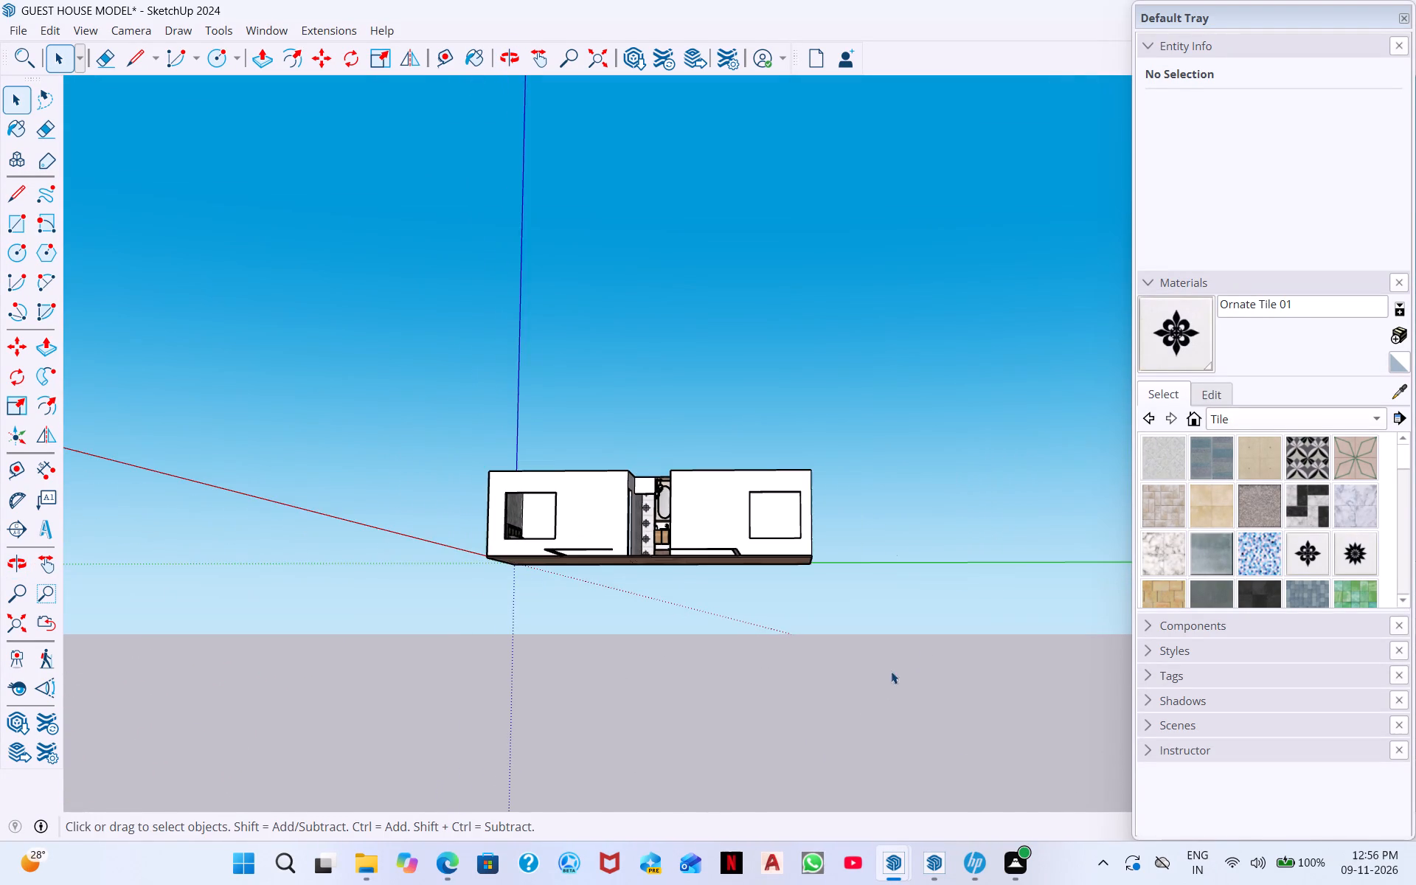
{"action": "scroll", "coordinate": [983, 804], "scroll_direction": "down", "scroll_amount": 1}
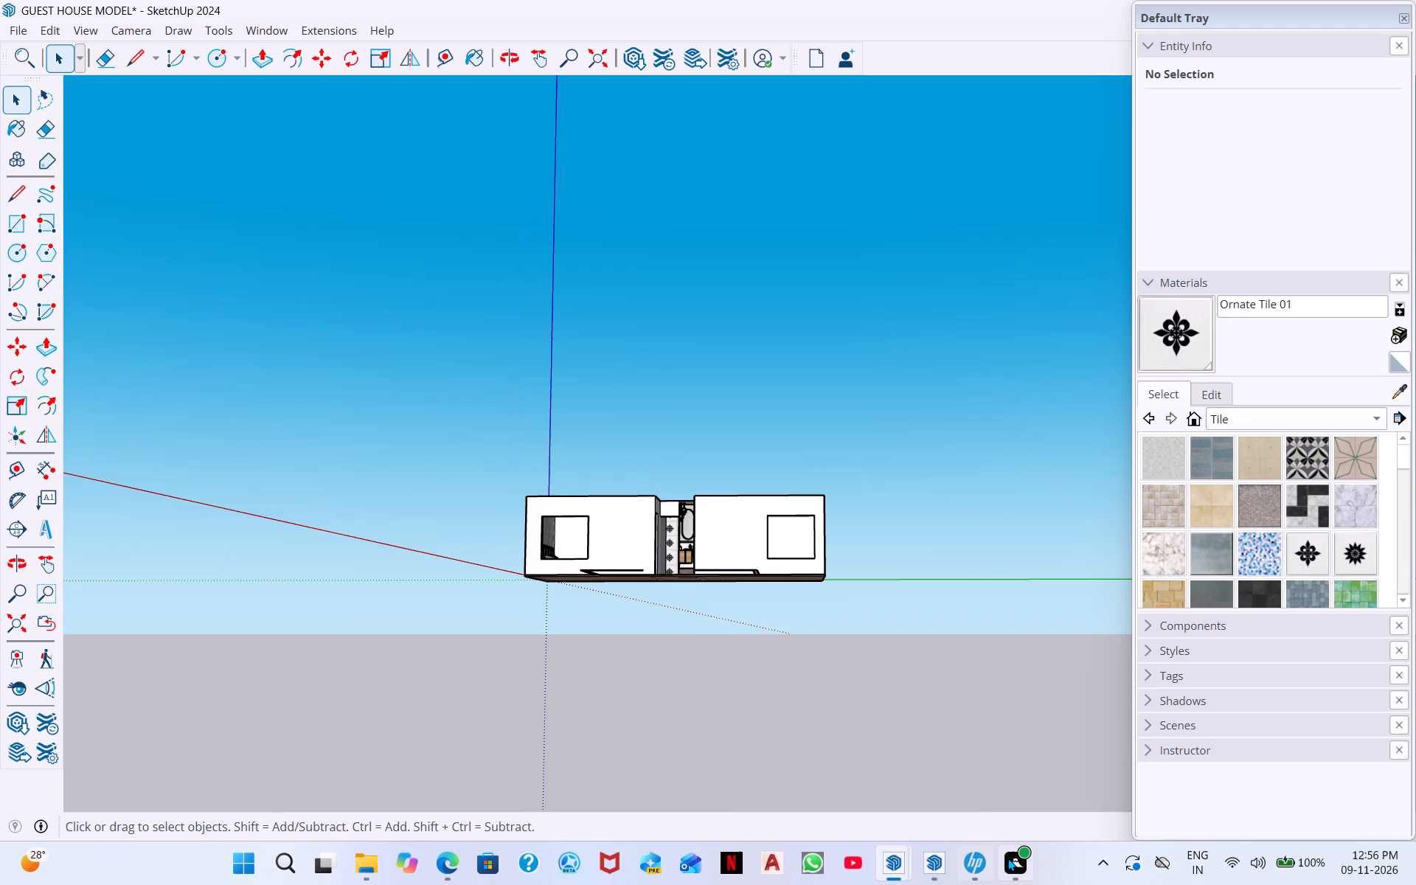
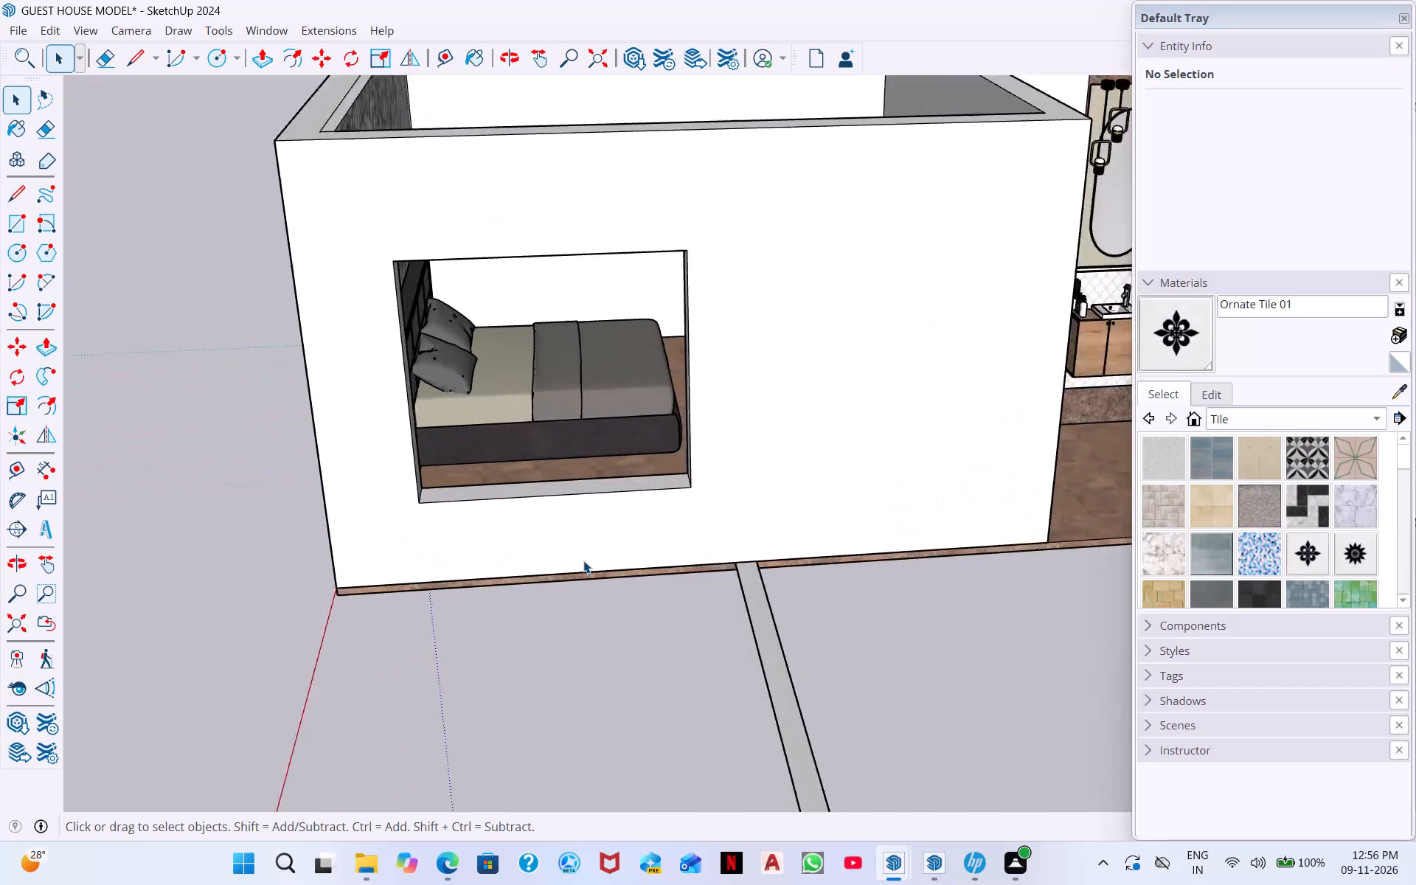
Examine the guest house from the front, above and both ends, including the windows, passage, doorways and low wall outlines in front.
{"action": "scroll", "coordinate": [583, 560], "scroll_direction": "down", "scroll_amount": 8}
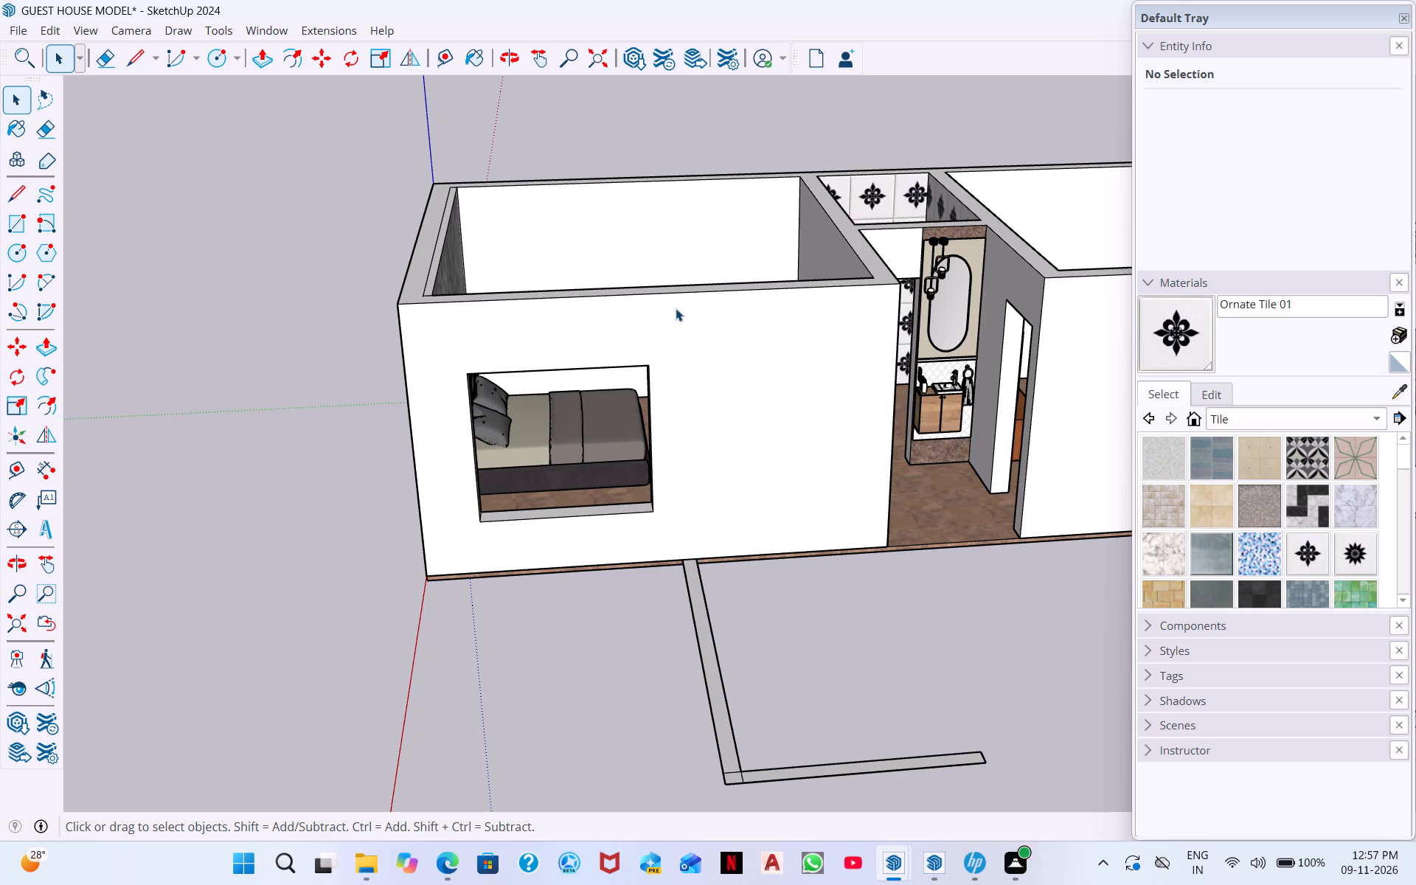
{"action": "key", "text": "ctrl+shift+s"}
{"action": "scroll", "coordinate": [344, 283], "scroll_direction": "down", "scroll_amount": 1}
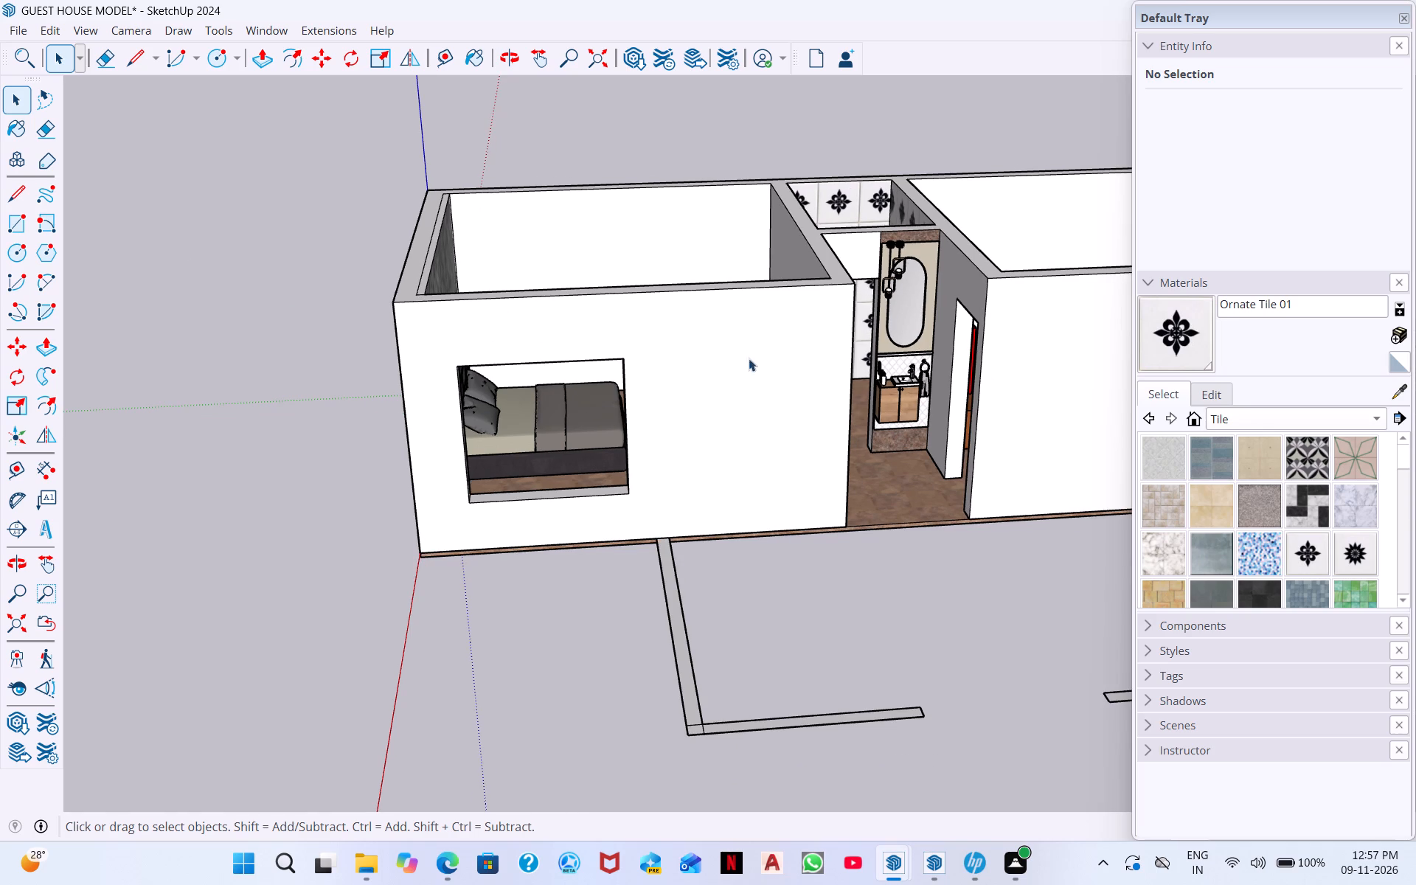
{"action": "middle_click_drag", "start_coordinate": [789, 358], "coordinate": [785, 574]}
{"action": "scroll", "coordinate": [736, 334], "scroll_direction": "up", "scroll_amount": 5}
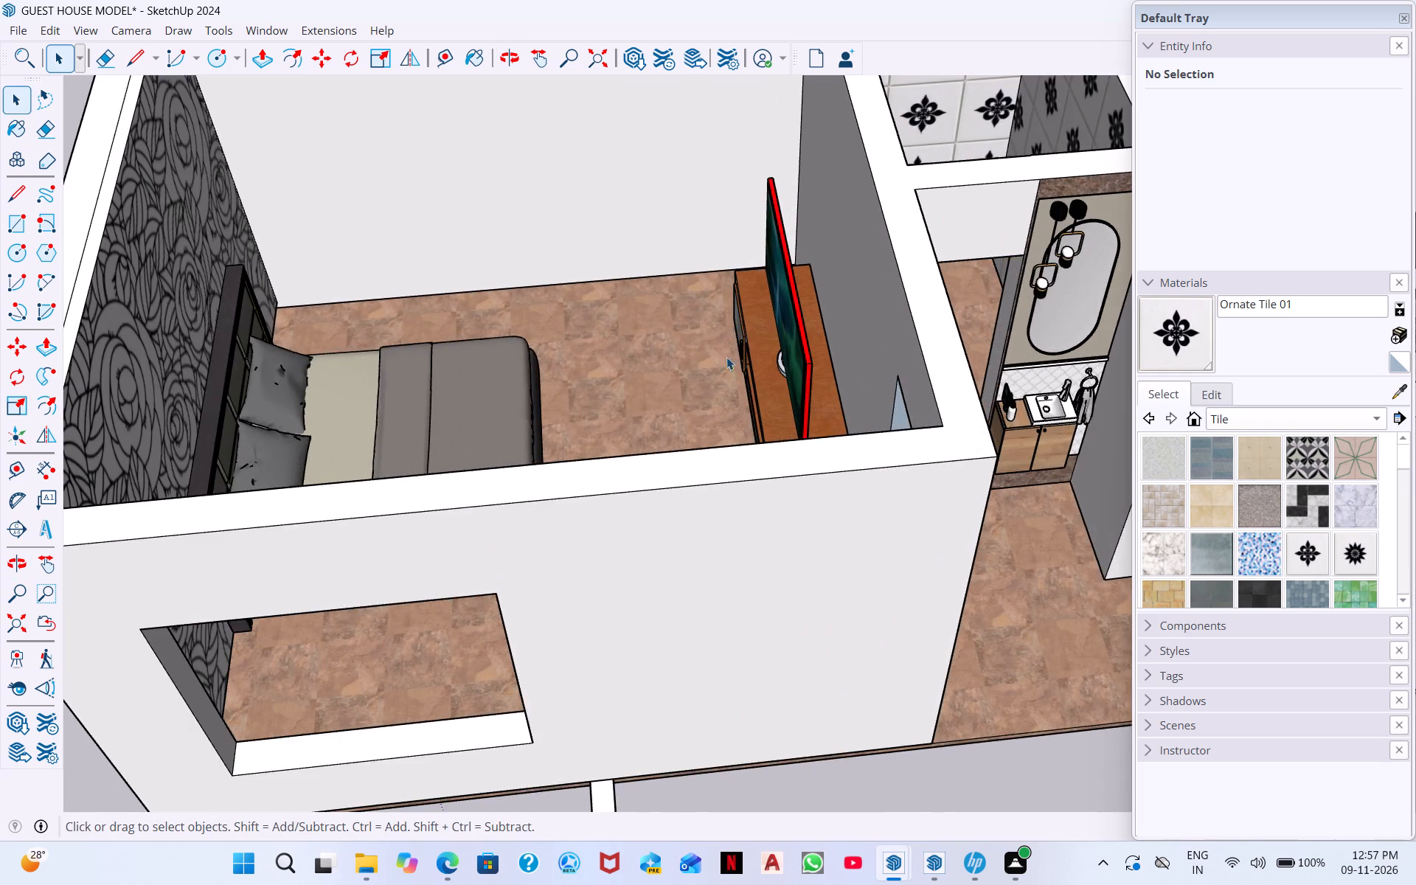
{"action": "scroll", "coordinate": [718, 375], "scroll_direction": "down", "scroll_amount": 7}
{"action": "middle_click_drag", "start_coordinate": [579, 339], "coordinate": [578, 229]}
{"action": "scroll", "coordinate": [579, 339], "scroll_direction": "down", "scroll_amount": 1}
{"action": "middle_click_drag", "start_coordinate": [628, 496], "coordinate": [642, 365]}
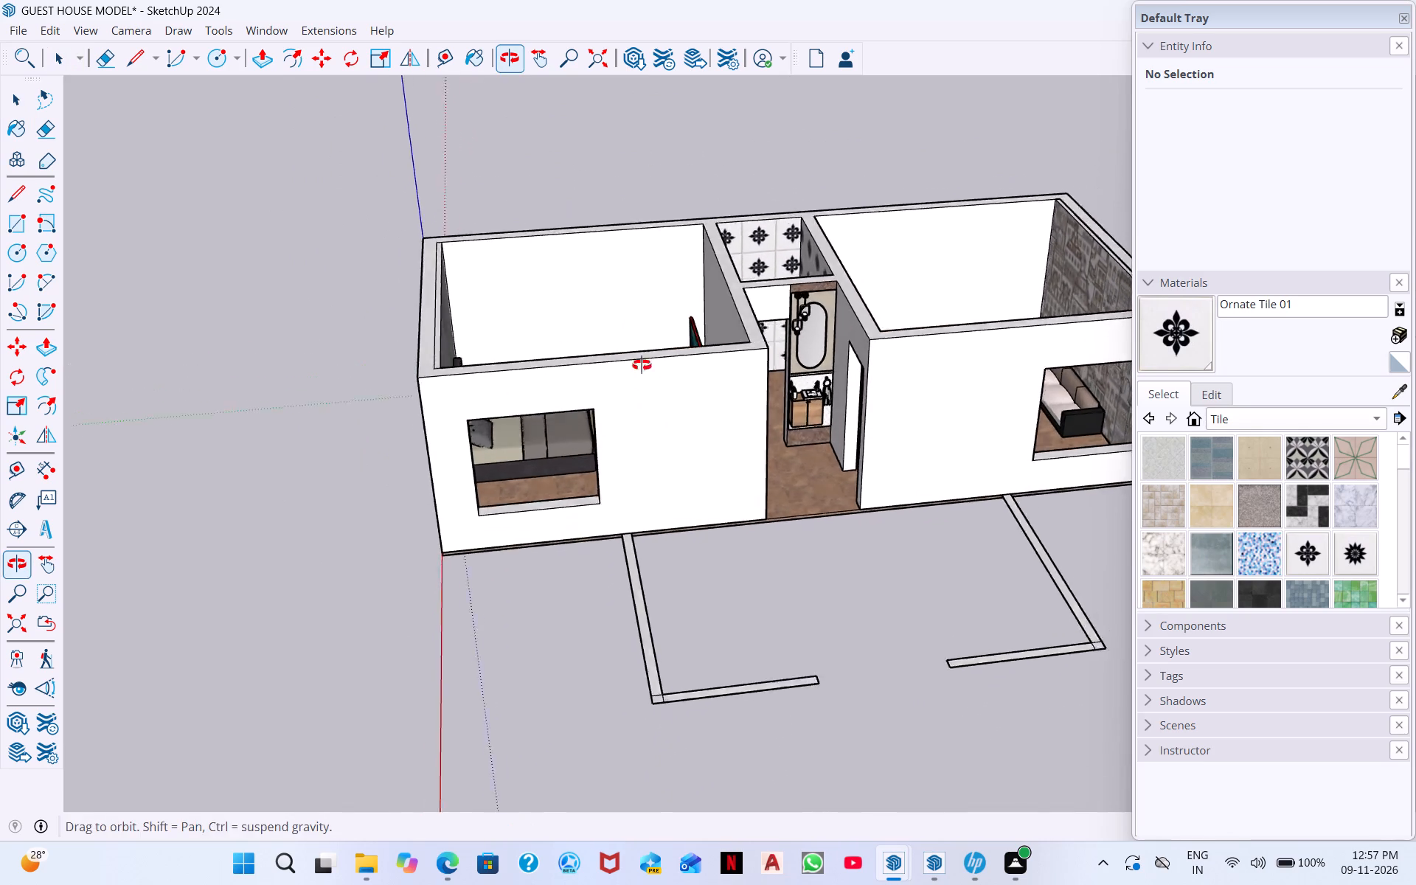
{"action": "middle_click_drag", "start_coordinate": [642, 365], "coordinate": [639, 254]}
{"action": "middle_click_drag", "start_coordinate": [672, 477], "coordinate": [686, 337]}
{"action": "middle_click_drag", "start_coordinate": [673, 483], "coordinate": [453, 663]}
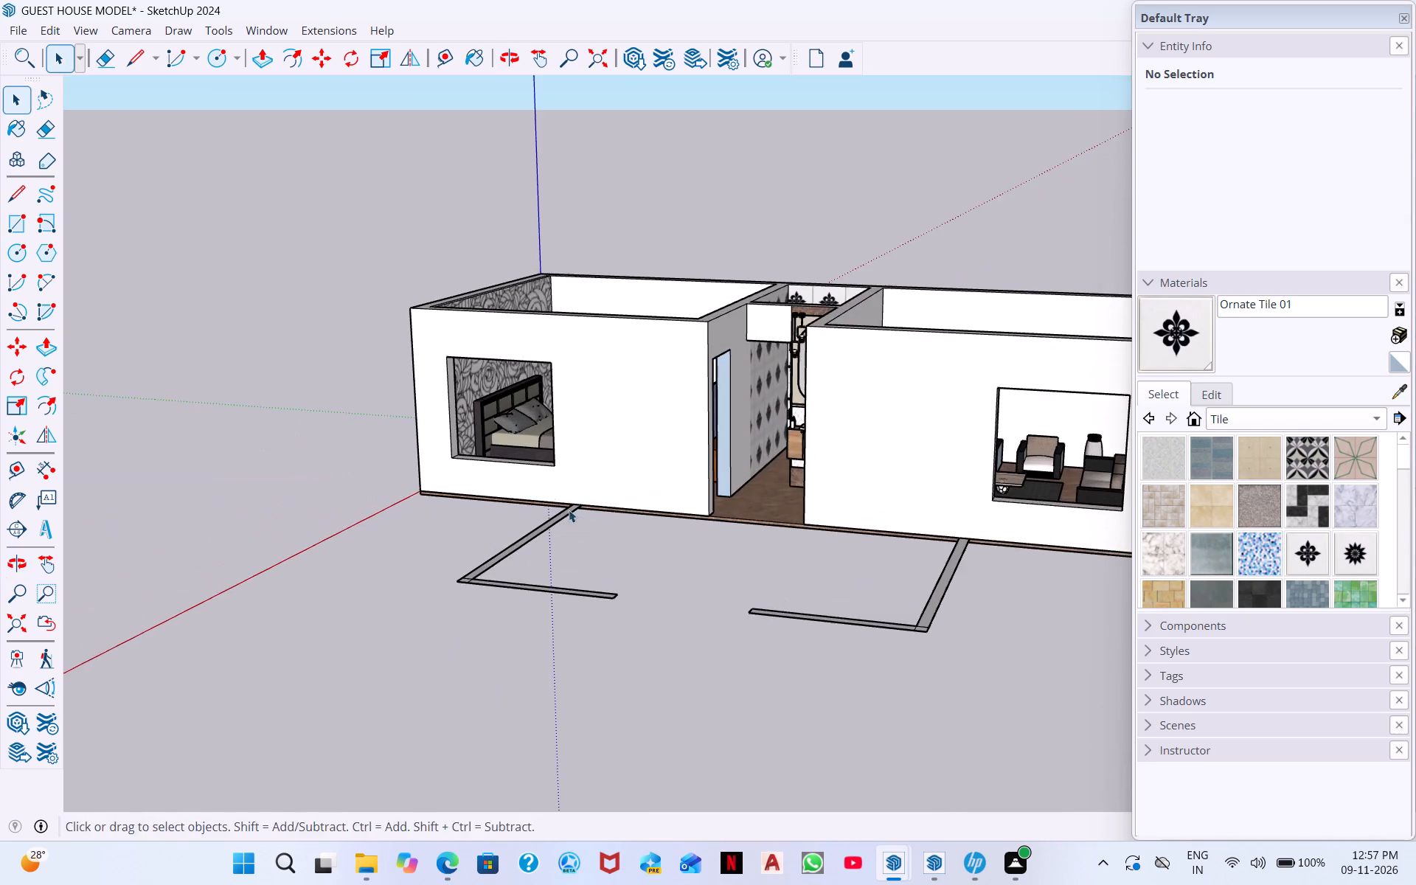
{"action": "middle_click_drag", "start_coordinate": [581, 518], "coordinate": [406, 634]}
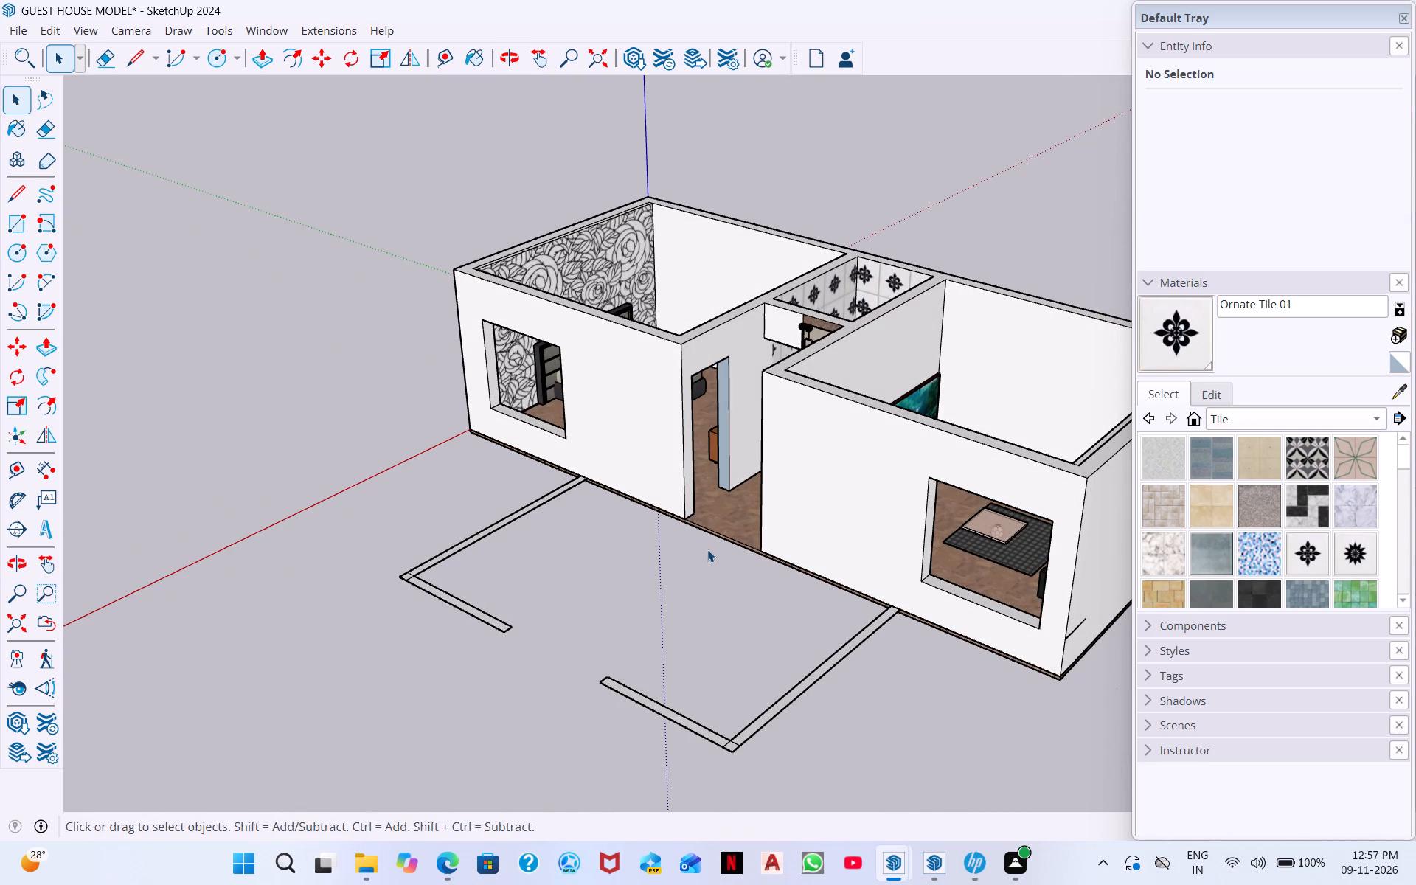
{"action": "middle_click_drag", "start_coordinate": [760, 586], "coordinate": [912, 437]}
{"action": "scroll", "coordinate": [979, 490], "scroll_direction": "down", "scroll_amount": 1}
{"action": "middle_click_drag", "start_coordinate": [1050, 532], "coordinate": [1005, 546]}
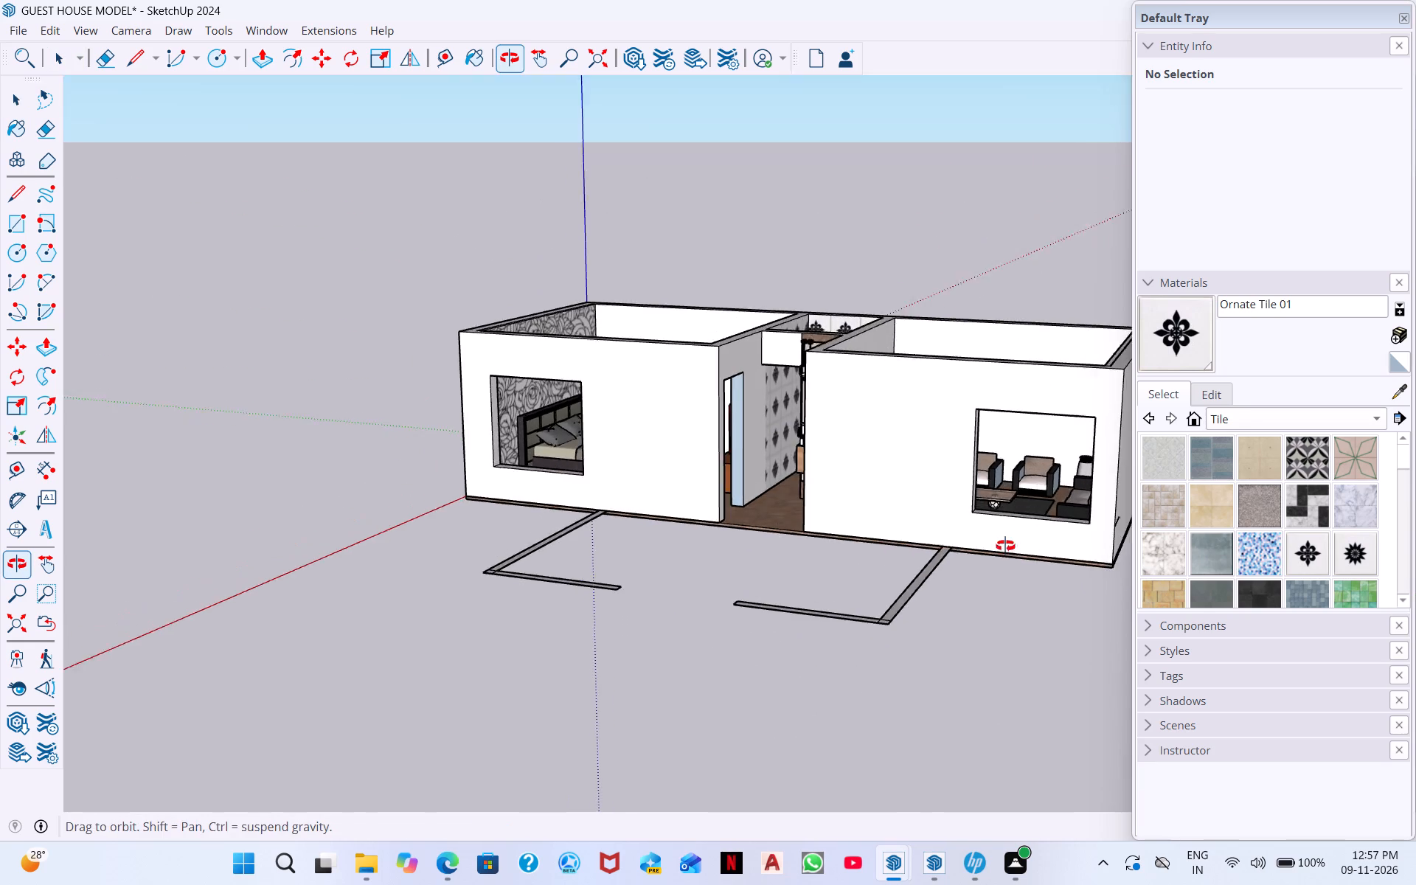
{"action": "middle_click_drag", "start_coordinate": [1005, 546], "coordinate": [712, 368]}
{"action": "scroll", "coordinate": [933, 372], "scroll_direction": "up", "scroll_amount": 4}
{"action": "scroll", "coordinate": [979, 479], "scroll_direction": "up", "scroll_amount": 4}
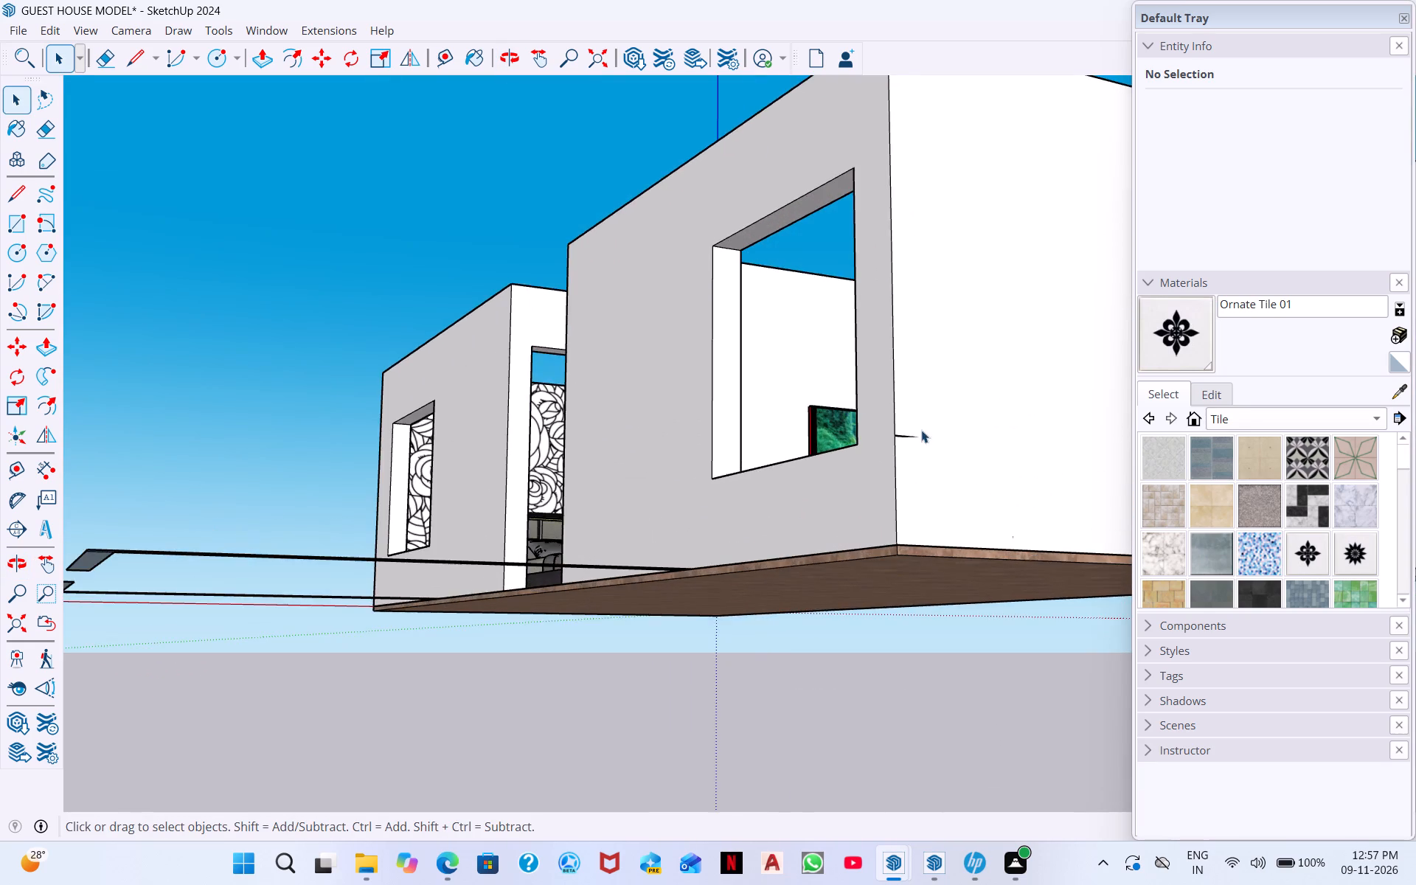
{"action": "scroll", "coordinate": [909, 426], "scroll_direction": "up", "scroll_amount": 20}
{"action": "middle_click_drag", "start_coordinate": [903, 425], "coordinate": [884, 421]}
{"action": "scroll", "coordinate": [861, 427], "scroll_direction": "up", "scroll_amount": 7}
{"action": "middle_click_drag", "start_coordinate": [699, 365], "coordinate": [1288, 541]}
{"action": "scroll", "coordinate": [1014, 465], "scroll_direction": "down", "scroll_amount": 10}
{"action": "middle_click_drag", "start_coordinate": [809, 431], "coordinate": [881, 462]}
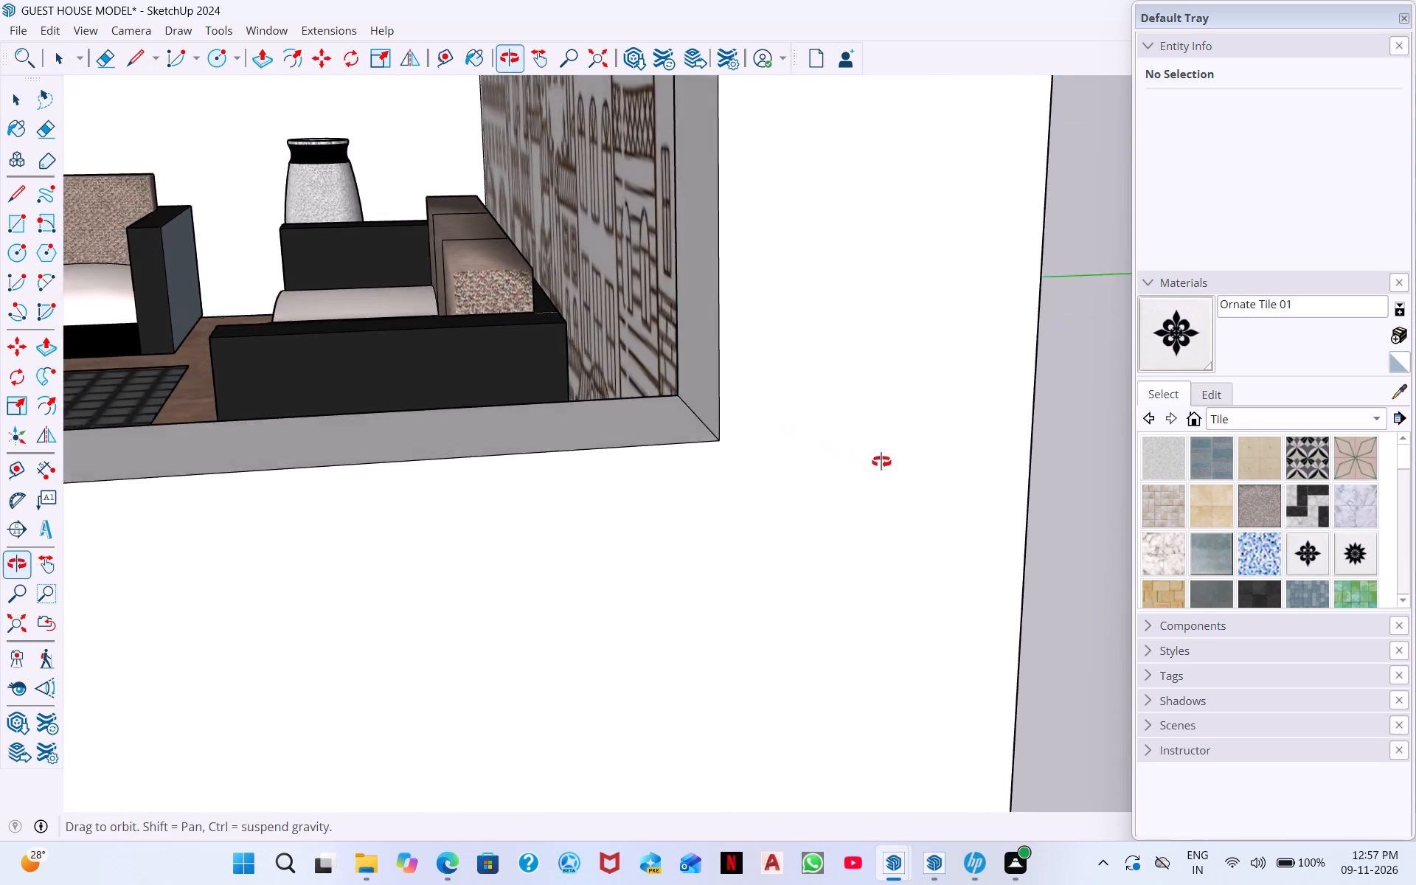
{"action": "middle_click_drag", "start_coordinate": [881, 462], "coordinate": [1311, 485]}
{"action": "middle_click_drag", "start_coordinate": [891, 387], "coordinate": [651, 265]}
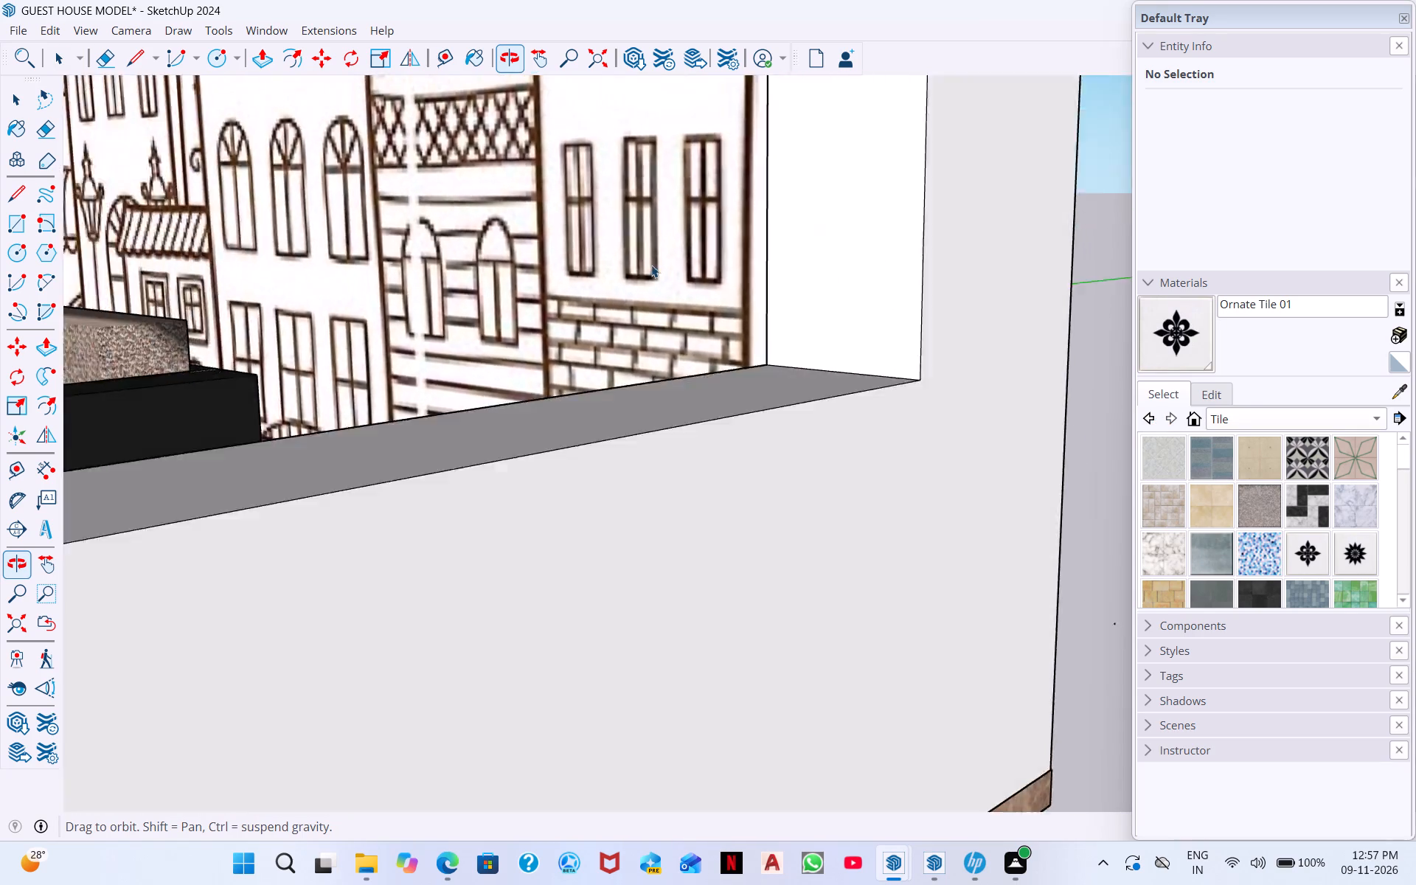
{"action": "middle_click_drag", "start_coordinate": [651, 265], "coordinate": [664, 272]}
{"action": "scroll", "coordinate": [684, 324], "scroll_direction": "down", "scroll_amount": 14}
{"action": "middle_click_drag", "start_coordinate": [564, 384], "coordinate": [993, 454]}
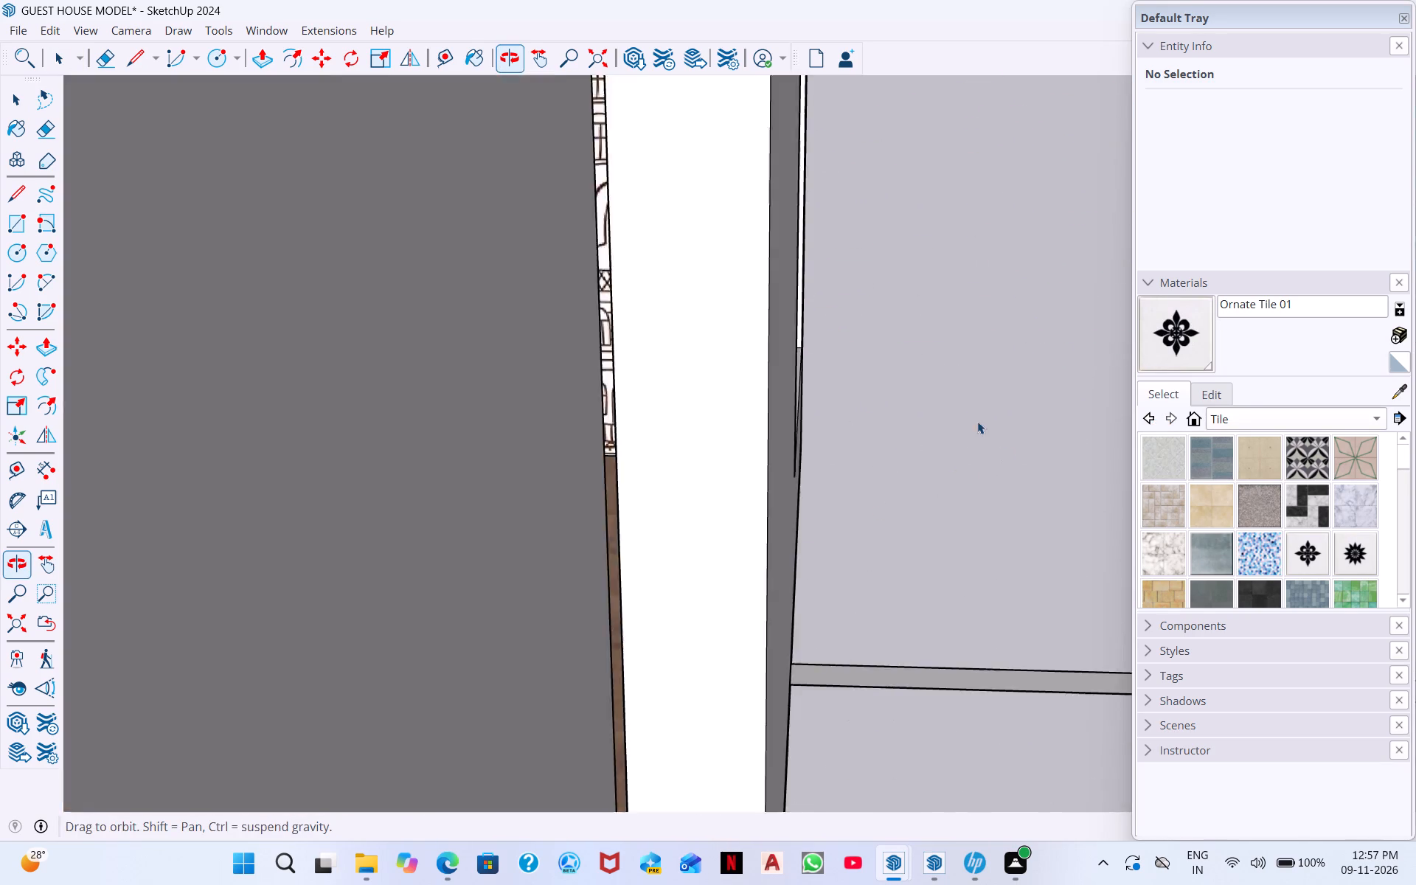
{"action": "scroll", "coordinate": [671, 384], "scroll_direction": "down", "scroll_amount": 7}
{"action": "scroll", "coordinate": [733, 424], "scroll_direction": "down", "scroll_amount": 3}
{"action": "scroll", "coordinate": [643, 239], "scroll_direction": "down", "scroll_amount": 4}
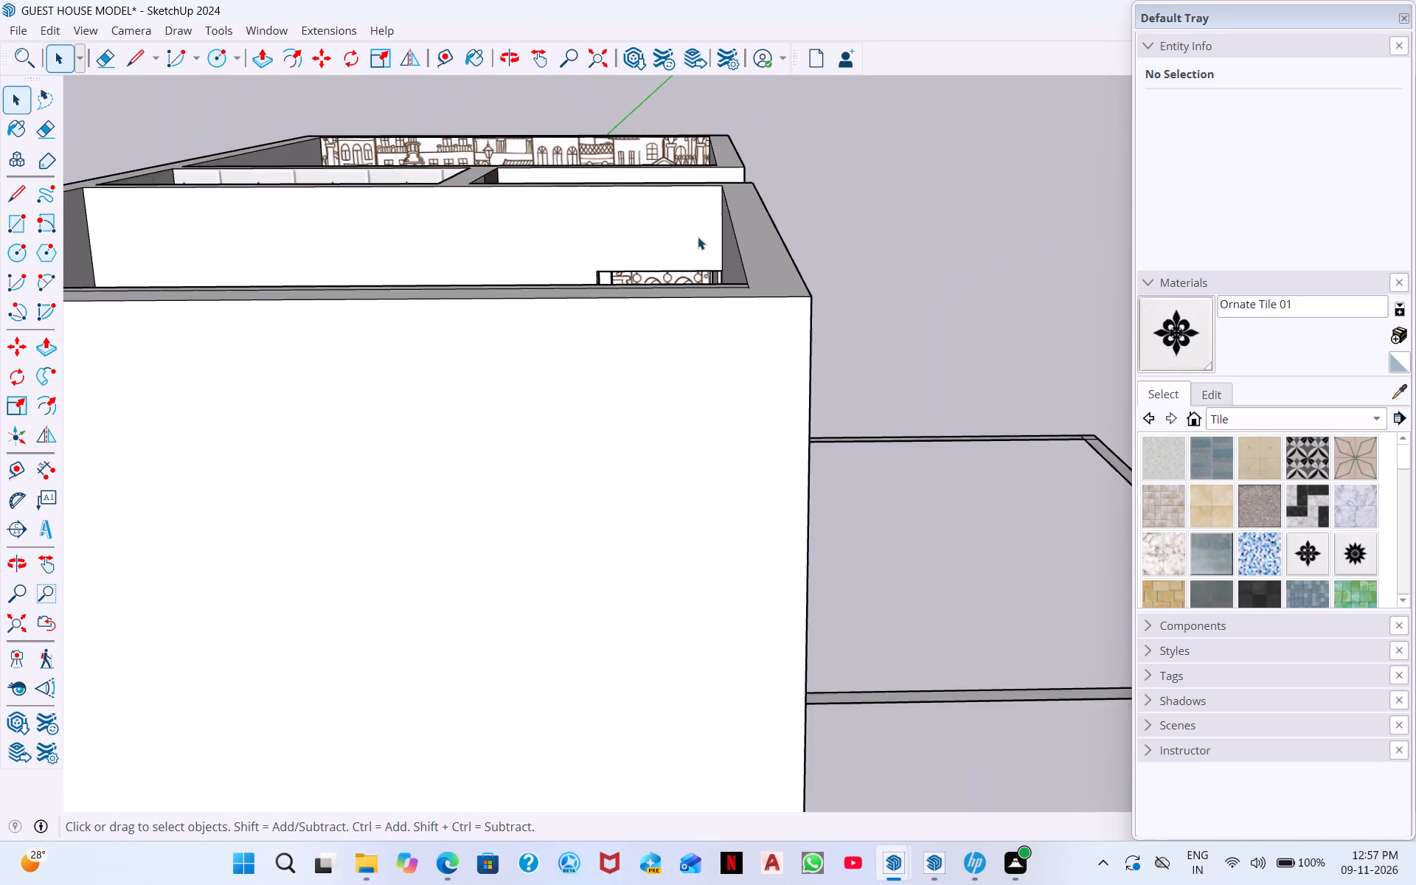
{"action": "middle_click_drag", "start_coordinate": [707, 274], "coordinate": [270, 361]}
{"action": "scroll", "coordinate": [443, 347], "scroll_direction": "down", "scroll_amount": 8}
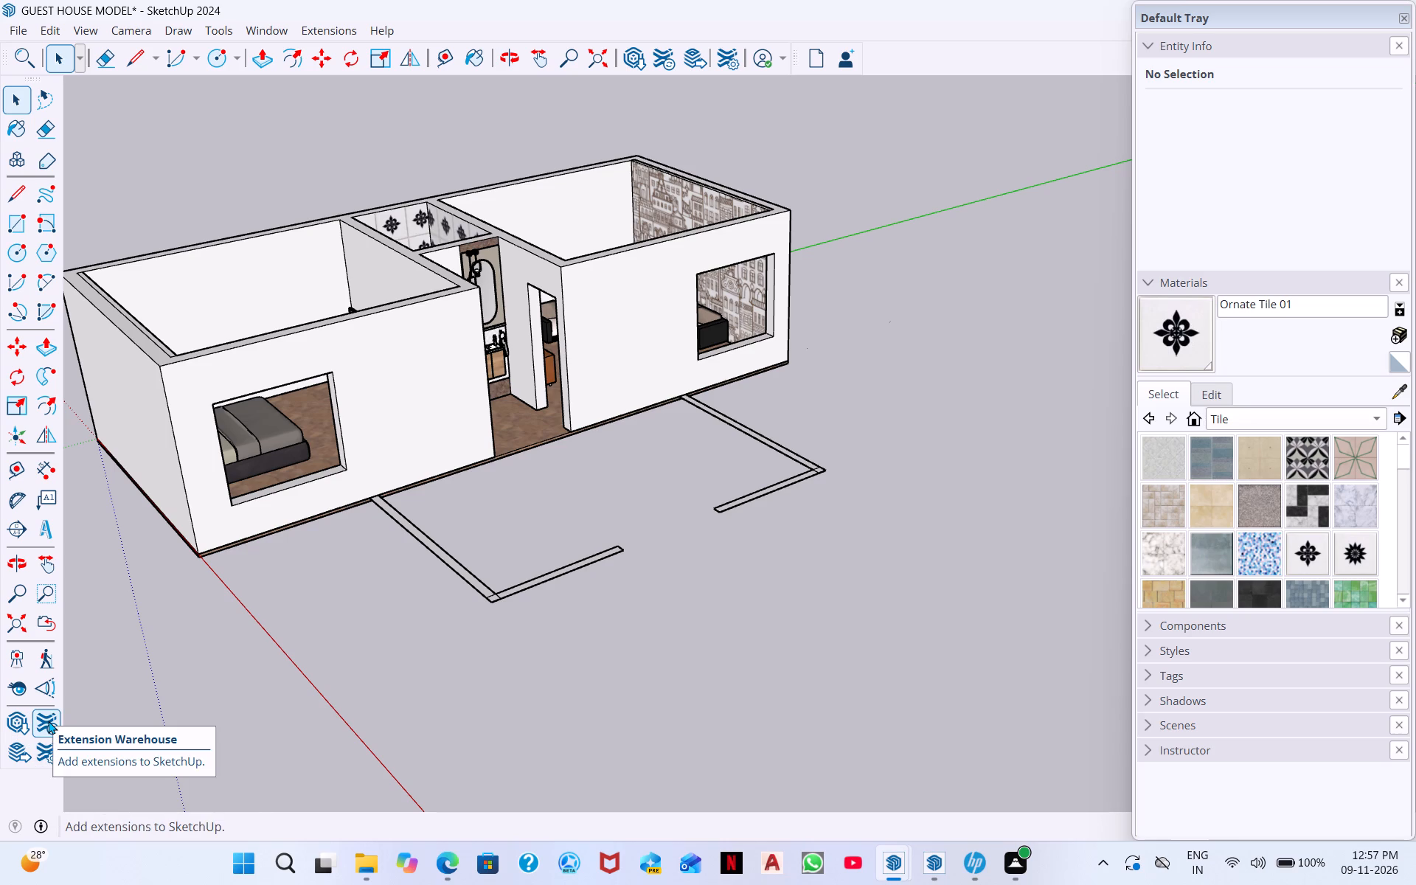
Search 3D Warehouse for DOORS.
{"action": "left_click", "coordinate": [11, 725]}
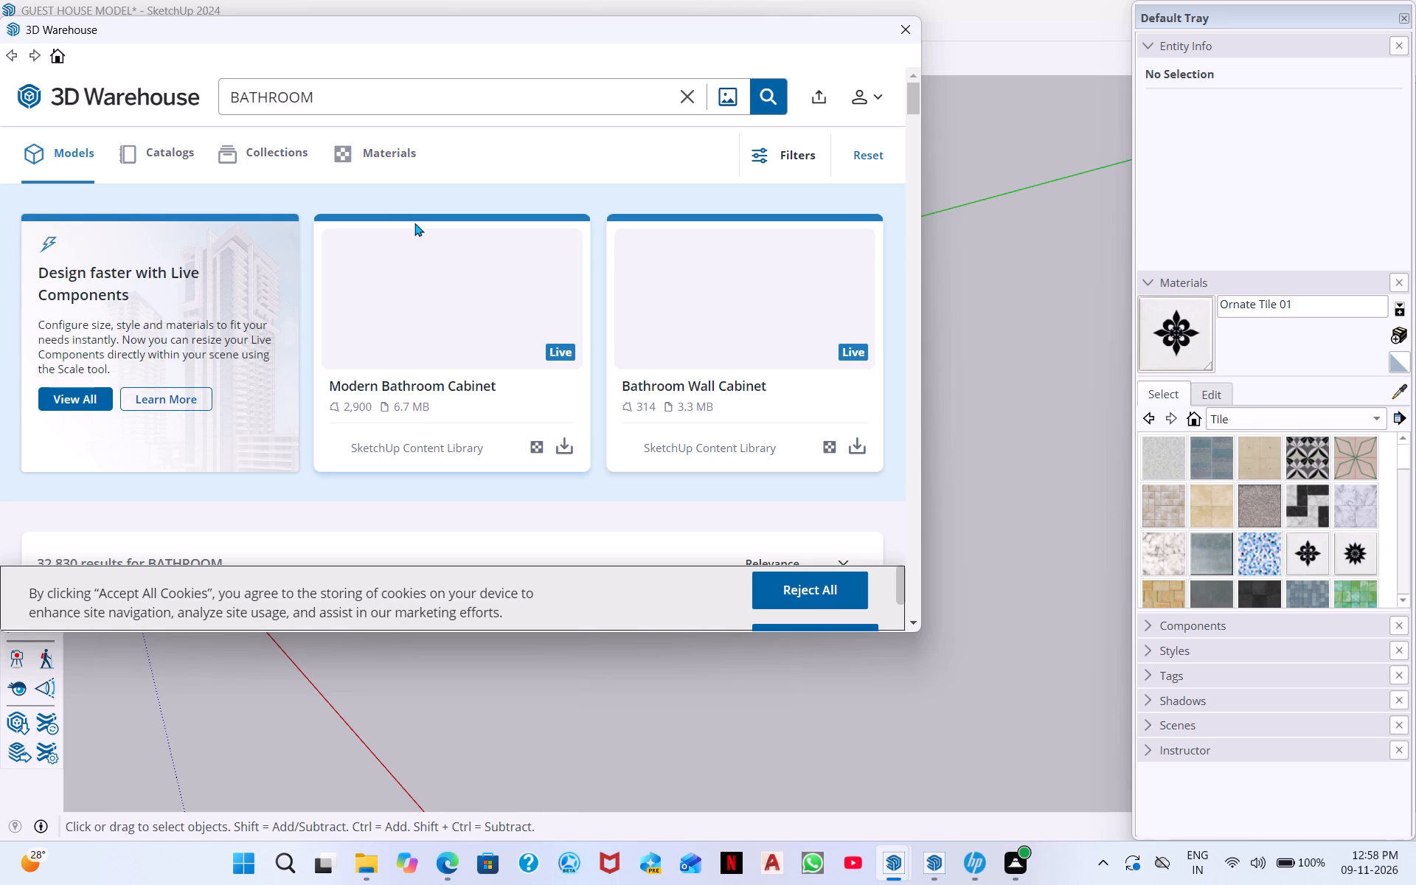
{"action": "left_click_drag", "start_coordinate": [330, 103], "coordinate": [184, 136]}
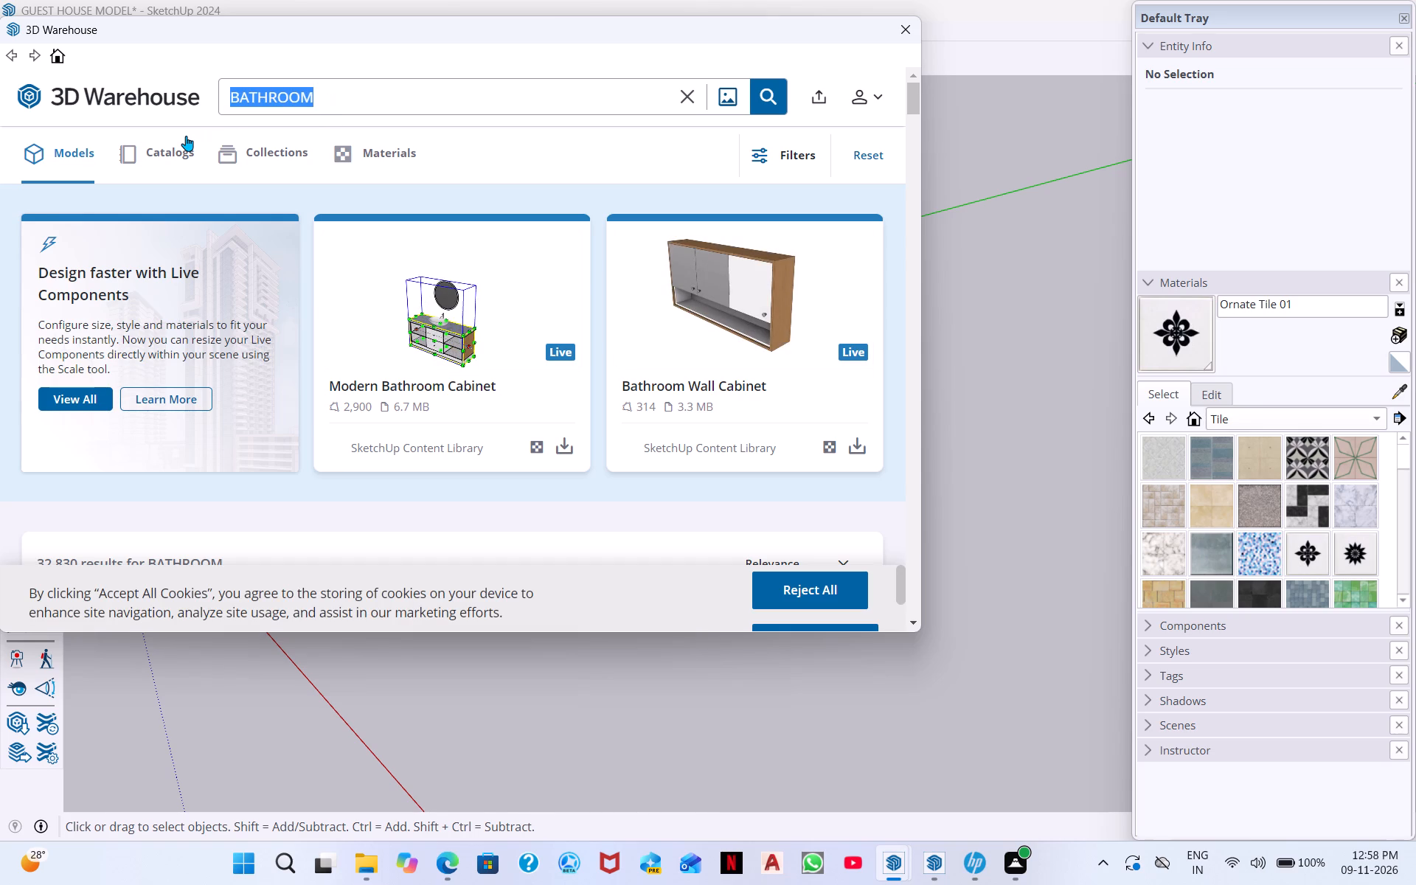
{"action": "key", "text": "BackSpace"}
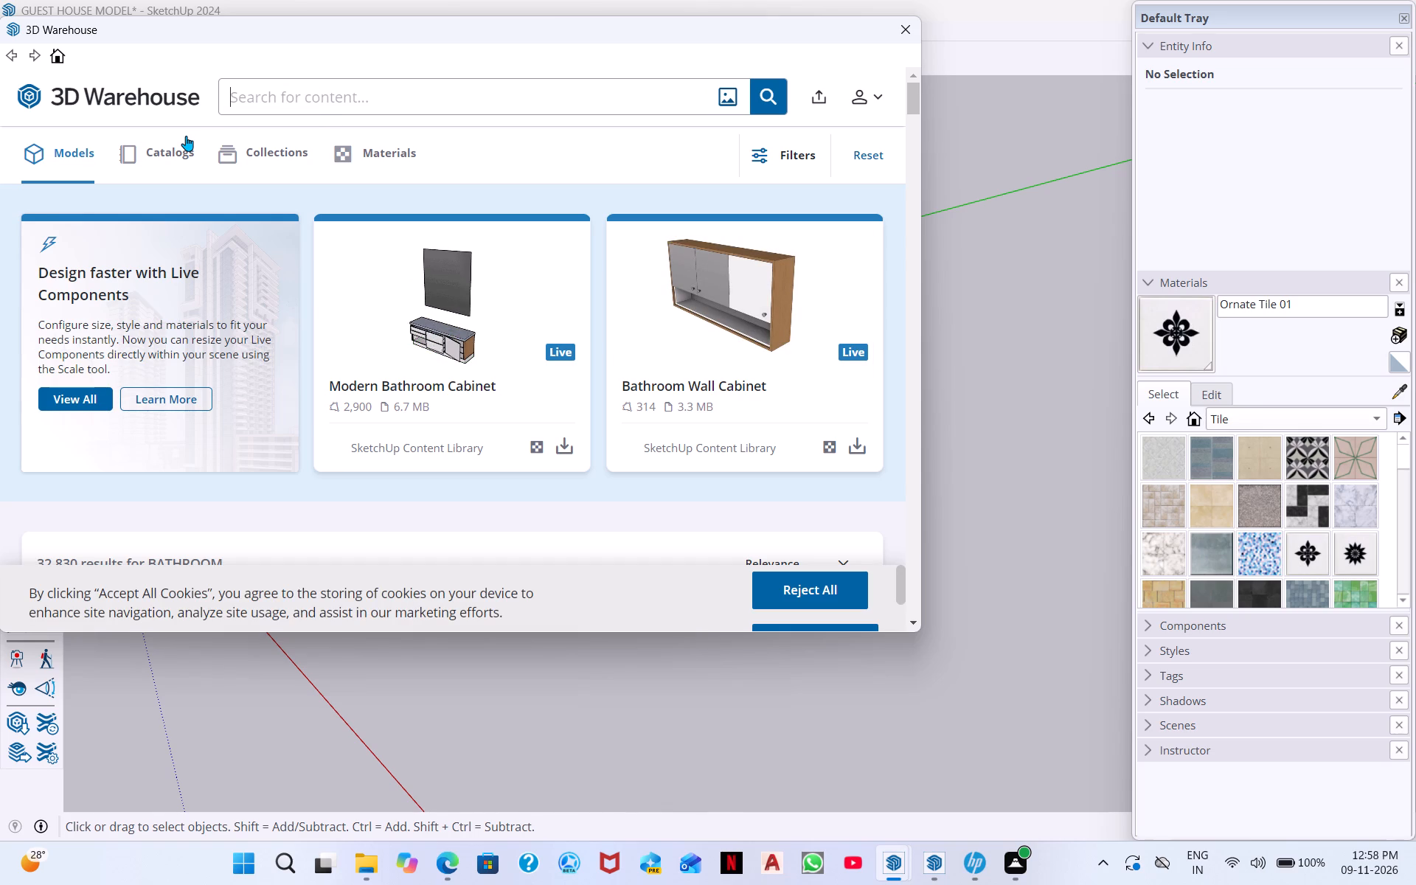
{"action": "type", "text": "DOORS"}
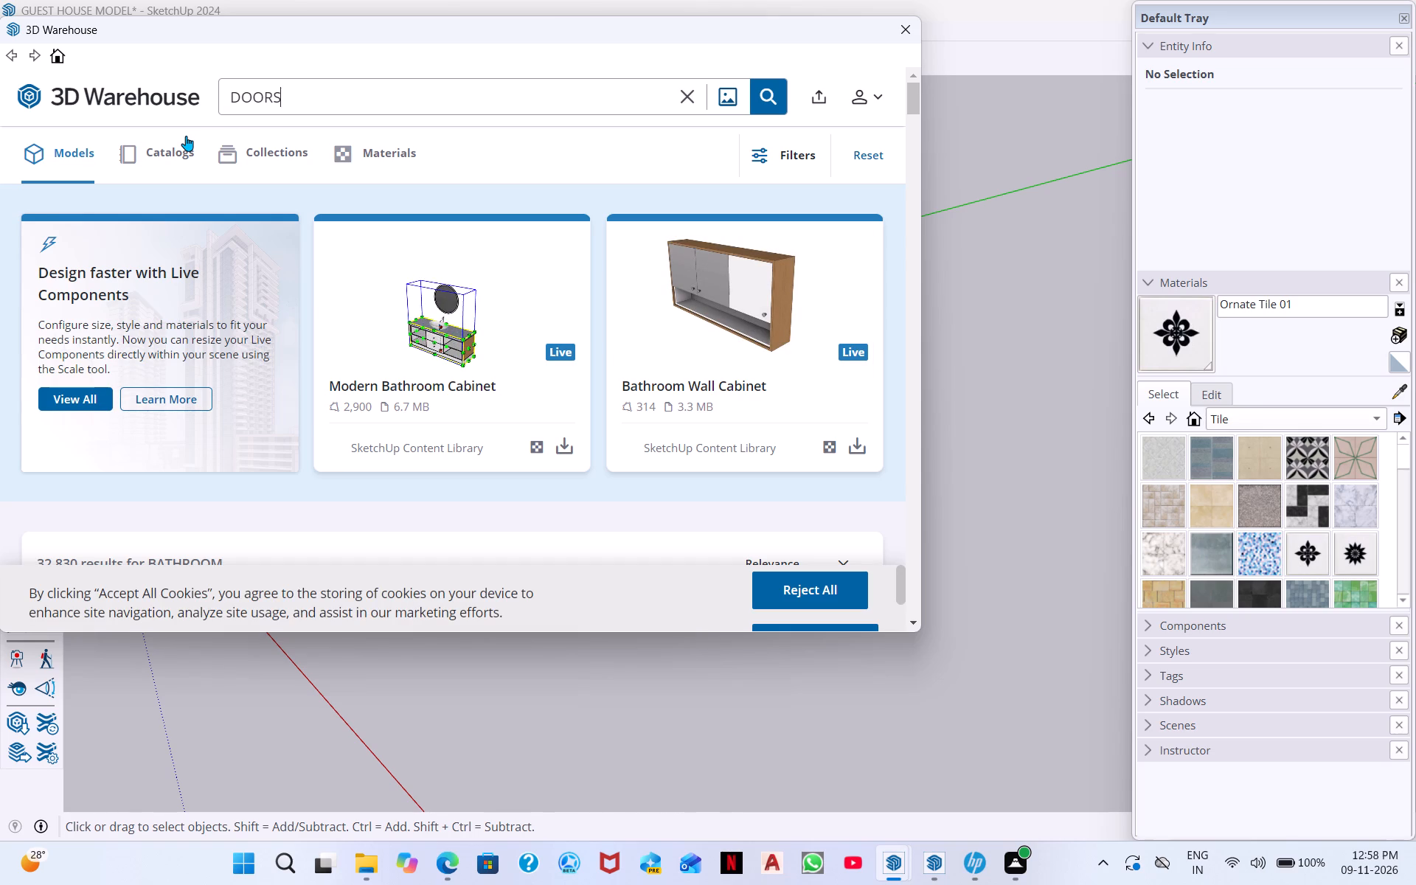
{"action": "key", "text": "Return"}
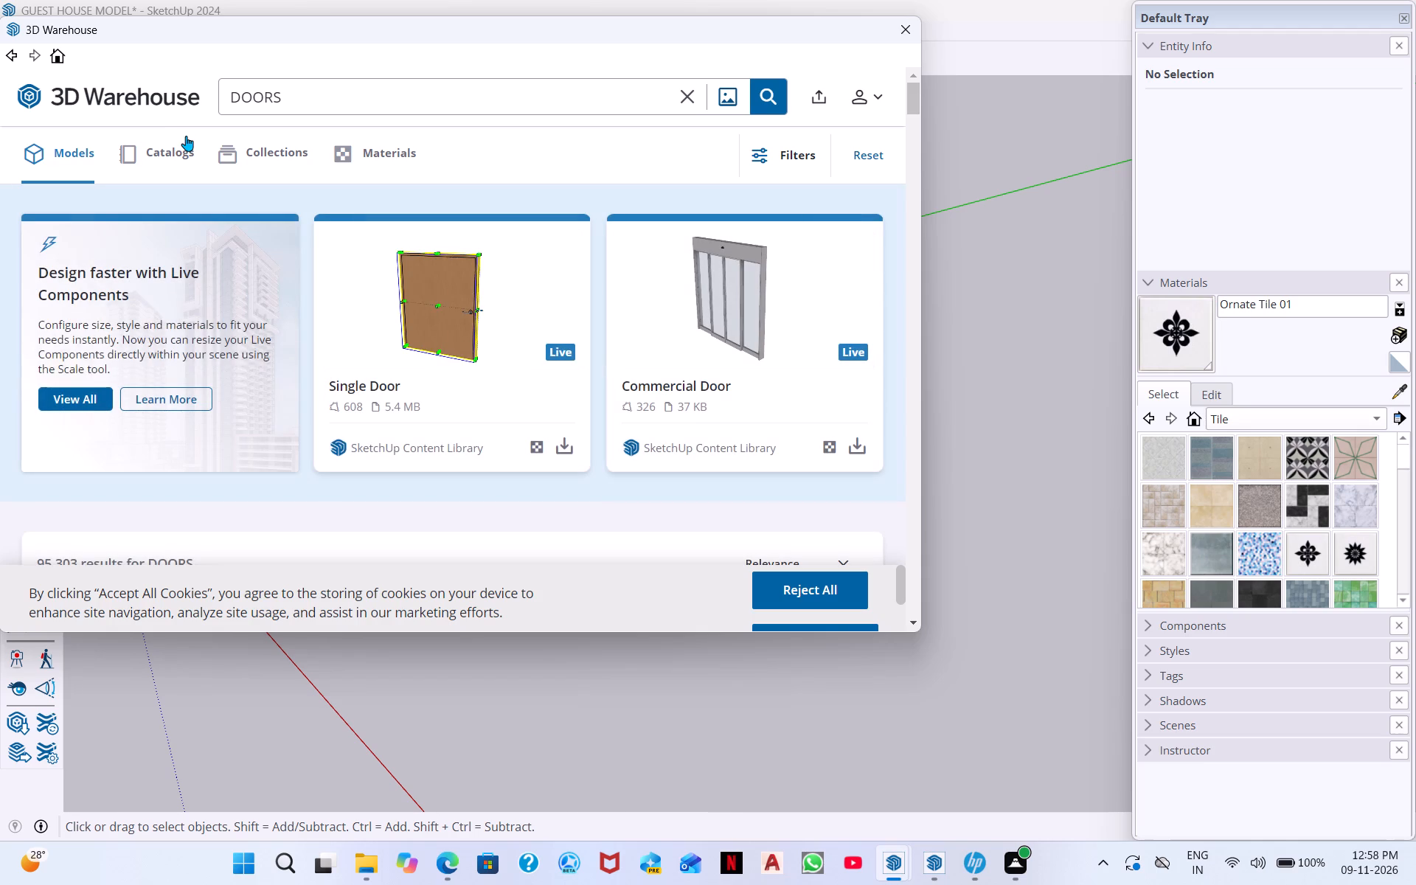
Browse the 3D Warehouse results for DOORS, comparing single doors, open doors and door collections for ones that suit the guest house openings.
{"action": "scroll", "coordinate": [395, 144], "scroll_direction": "down", "scroll_amount": 3}
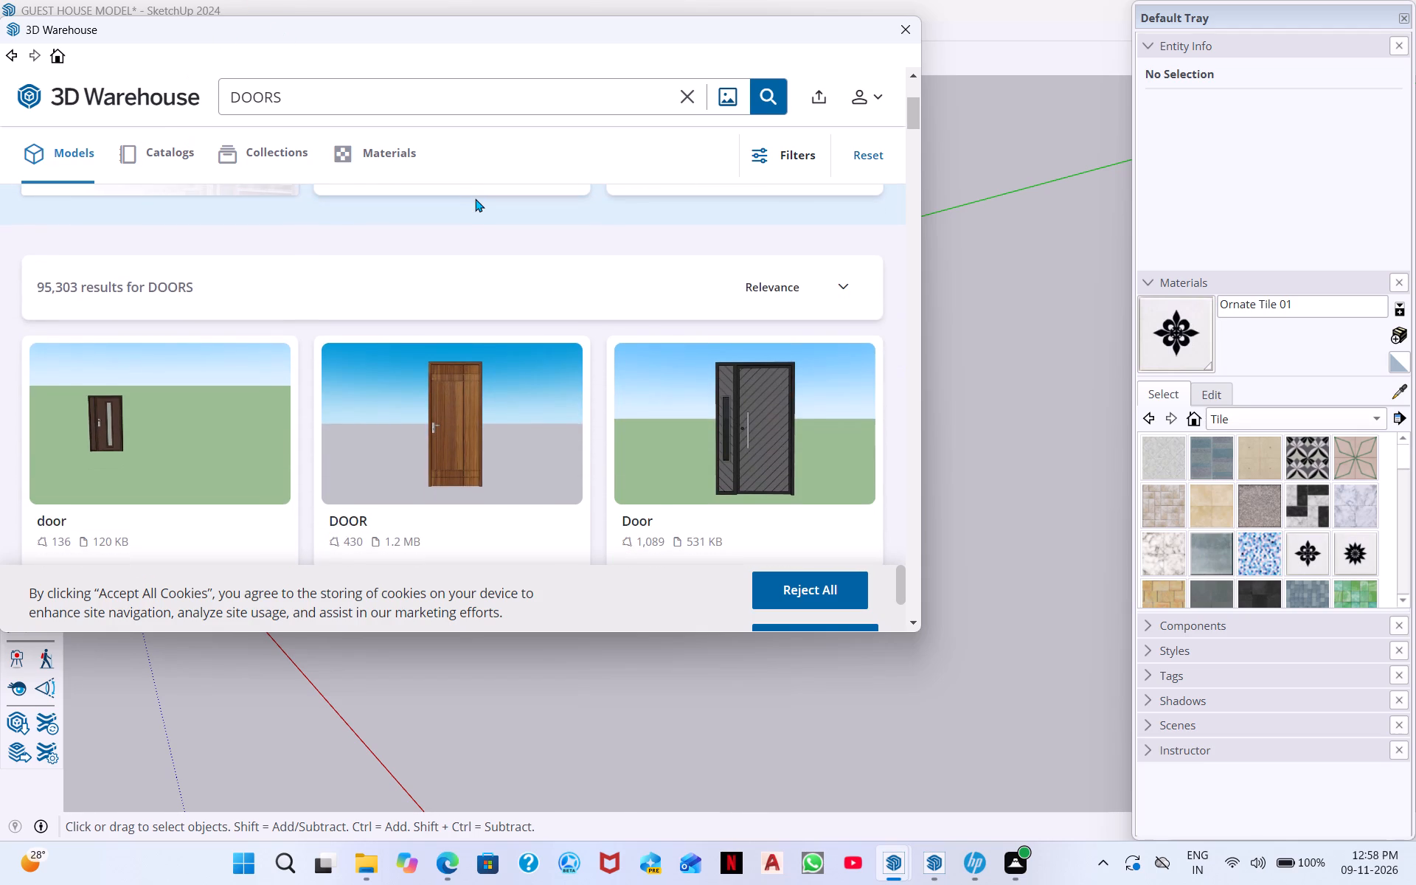
{"action": "middle_click_drag", "start_coordinate": [496, 448], "coordinate": [494, 469]}
{"action": "scroll", "coordinate": [494, 469], "scroll_direction": "down", "scroll_amount": 1}
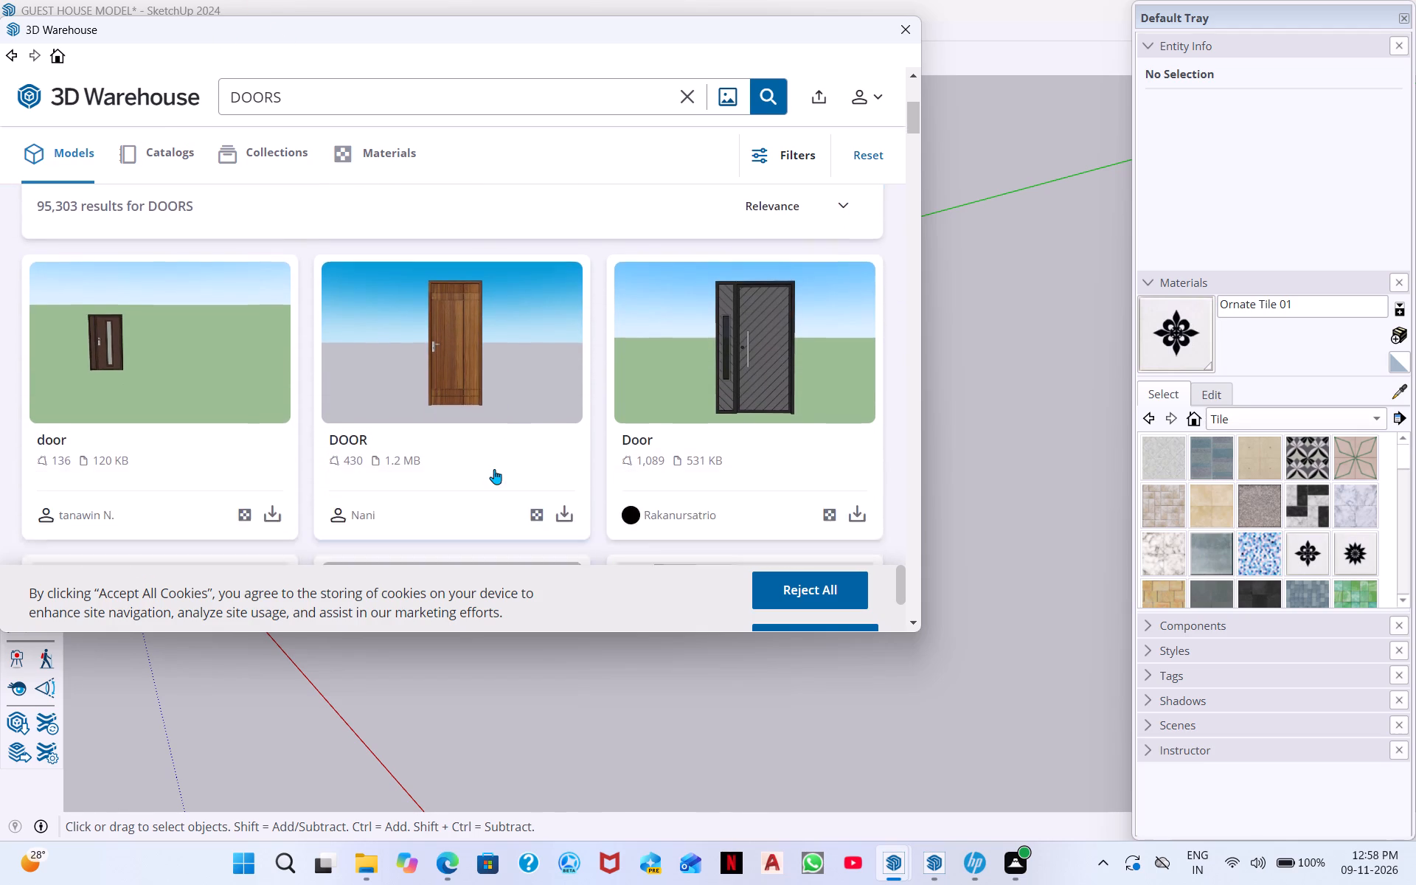
{"action": "scroll", "coordinate": [494, 469], "scroll_direction": "down", "scroll_amount": 1}
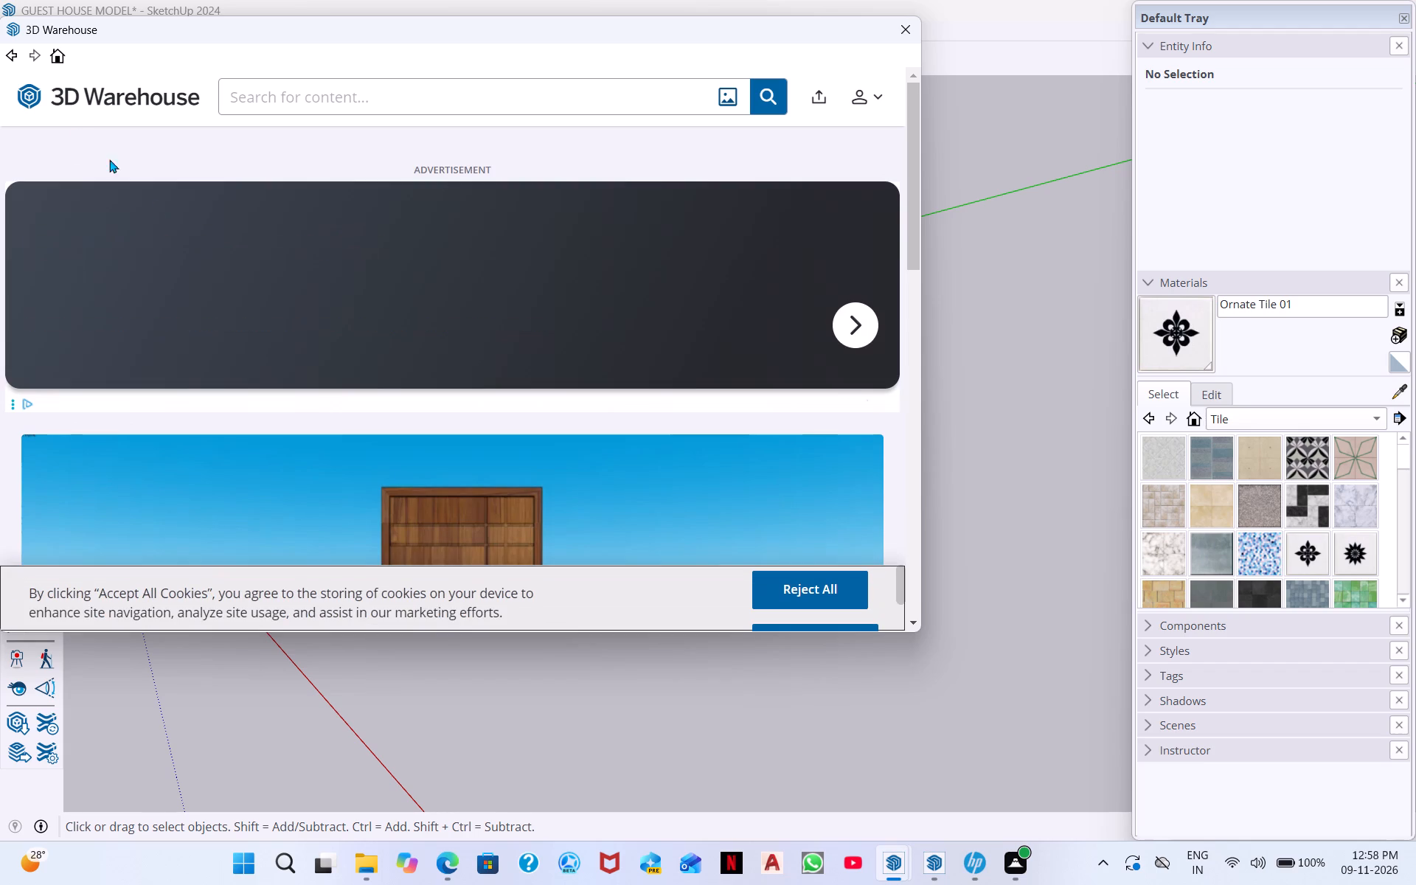
{"action": "left_click", "coordinate": [9, 55]}
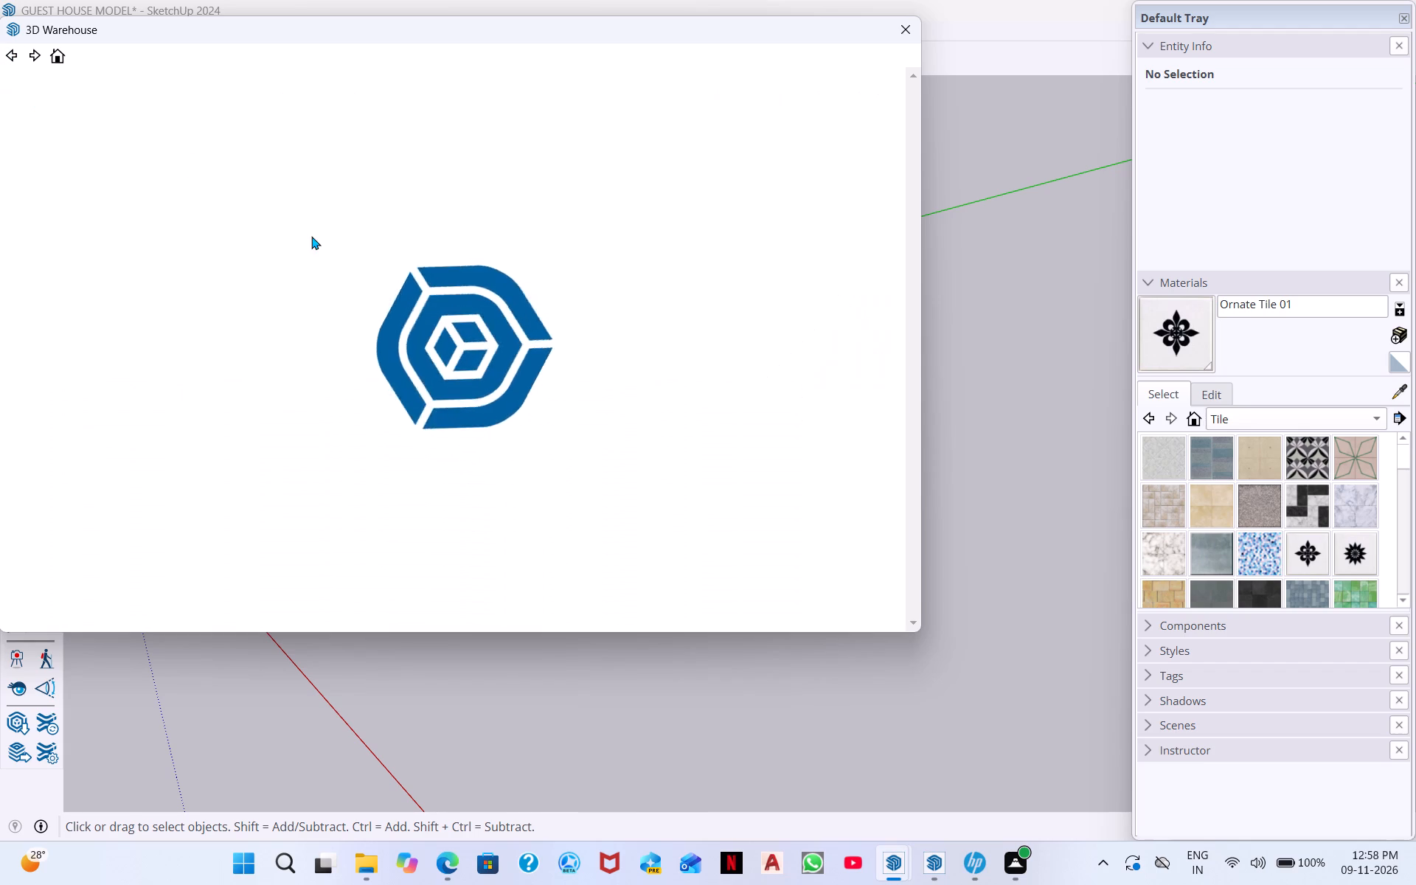
{"action": "scroll", "coordinate": [346, 446], "scroll_direction": "down", "scroll_amount": 2}
{"action": "scroll", "coordinate": [490, 355], "scroll_direction": "down", "scroll_amount": 3}
{"action": "scroll", "coordinate": [411, 372], "scroll_direction": "down", "scroll_amount": 2}
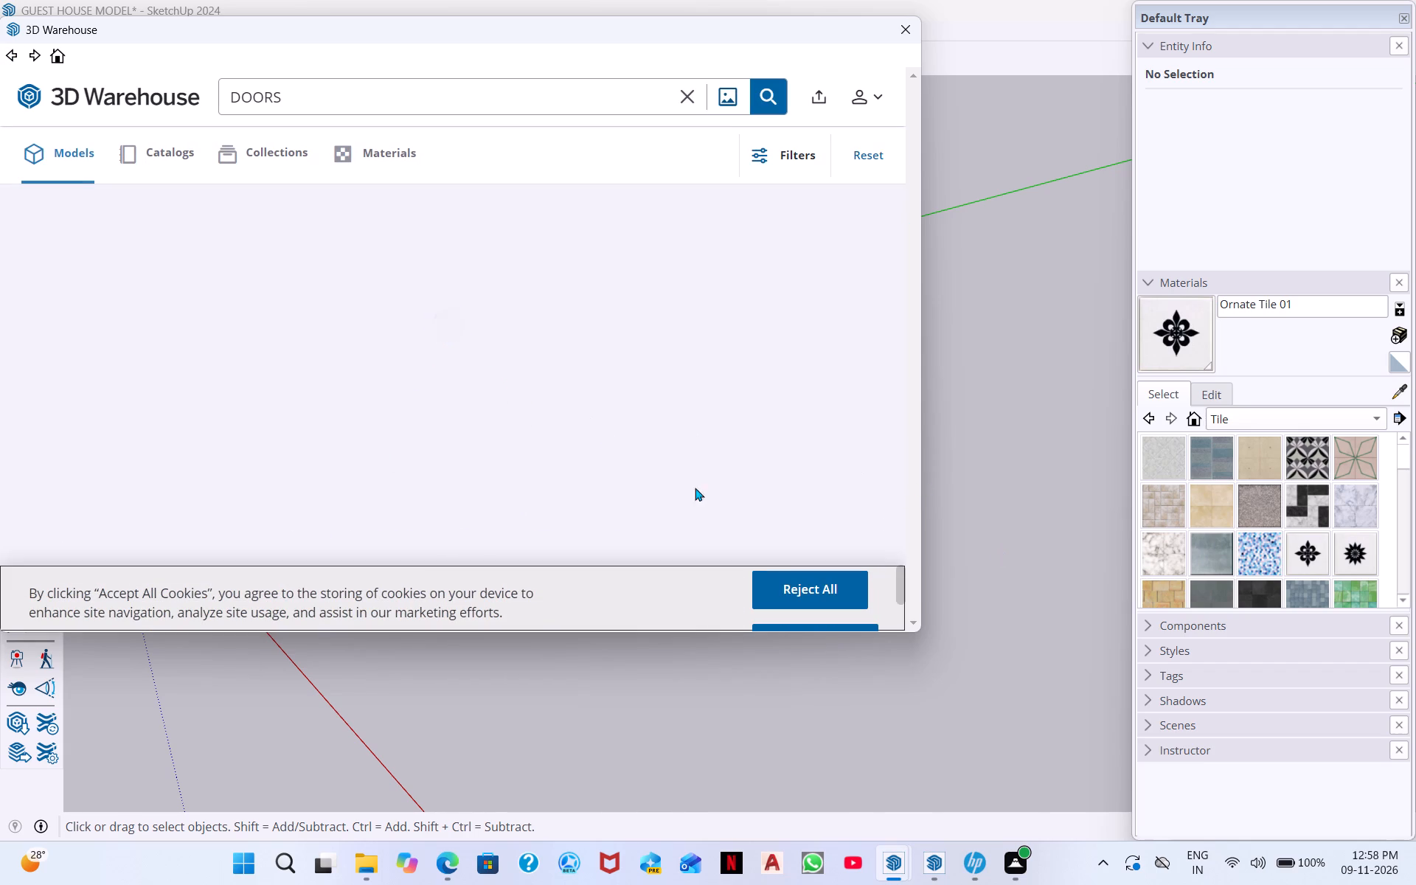
{"action": "scroll", "coordinate": [529, 375], "scroll_direction": "down", "scroll_amount": 3}
{"action": "scroll", "coordinate": [263, 404], "scroll_direction": "down", "scroll_amount": 5}
{"action": "scroll", "coordinate": [534, 412], "scroll_direction": "down", "scroll_amount": 3}
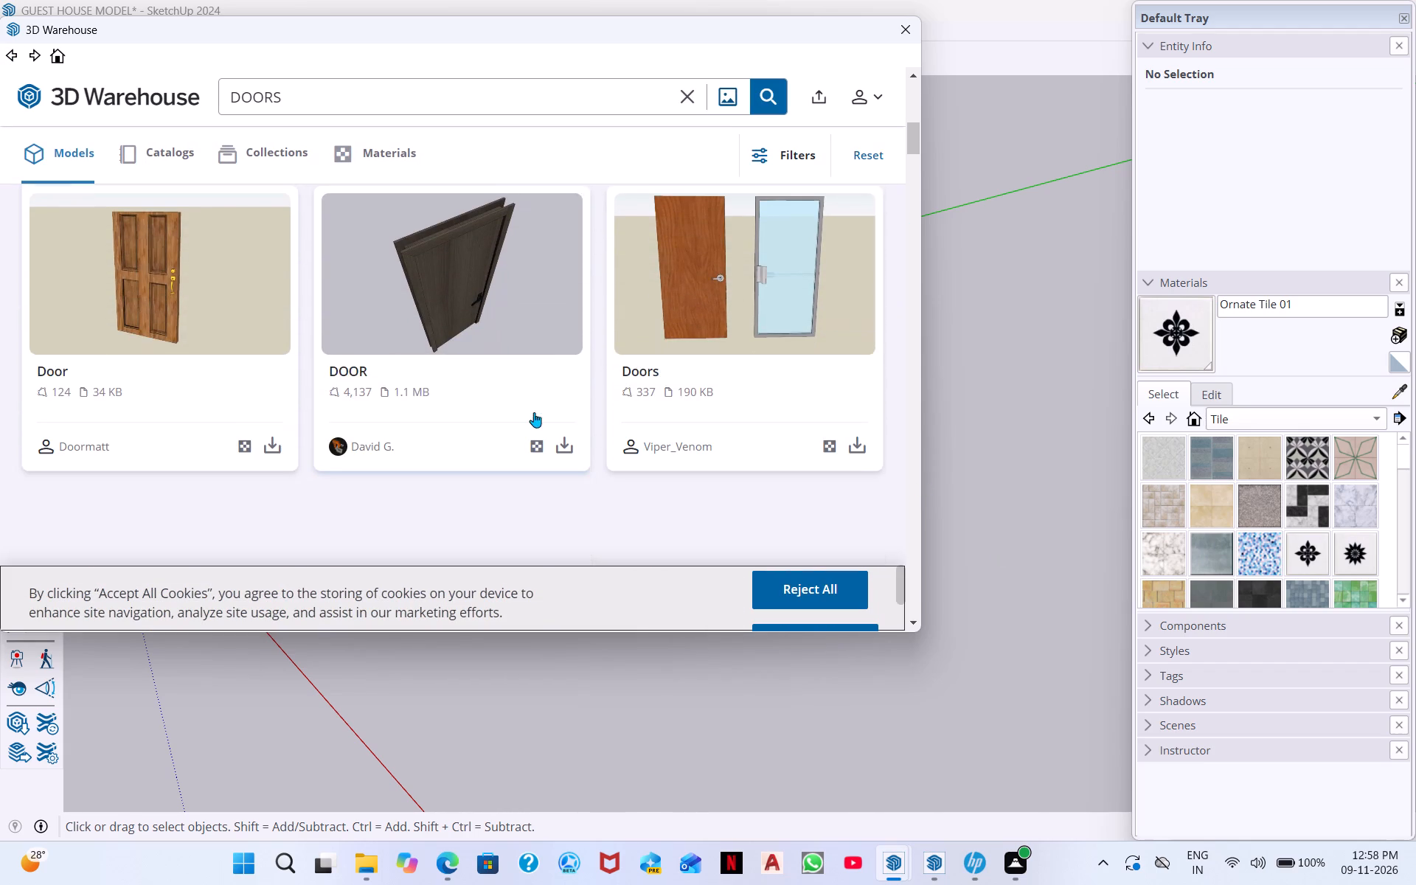
{"action": "scroll", "coordinate": [380, 363], "scroll_direction": "down", "scroll_amount": 3}
{"action": "scroll", "coordinate": [369, 350], "scroll_direction": "up", "scroll_amount": 2}
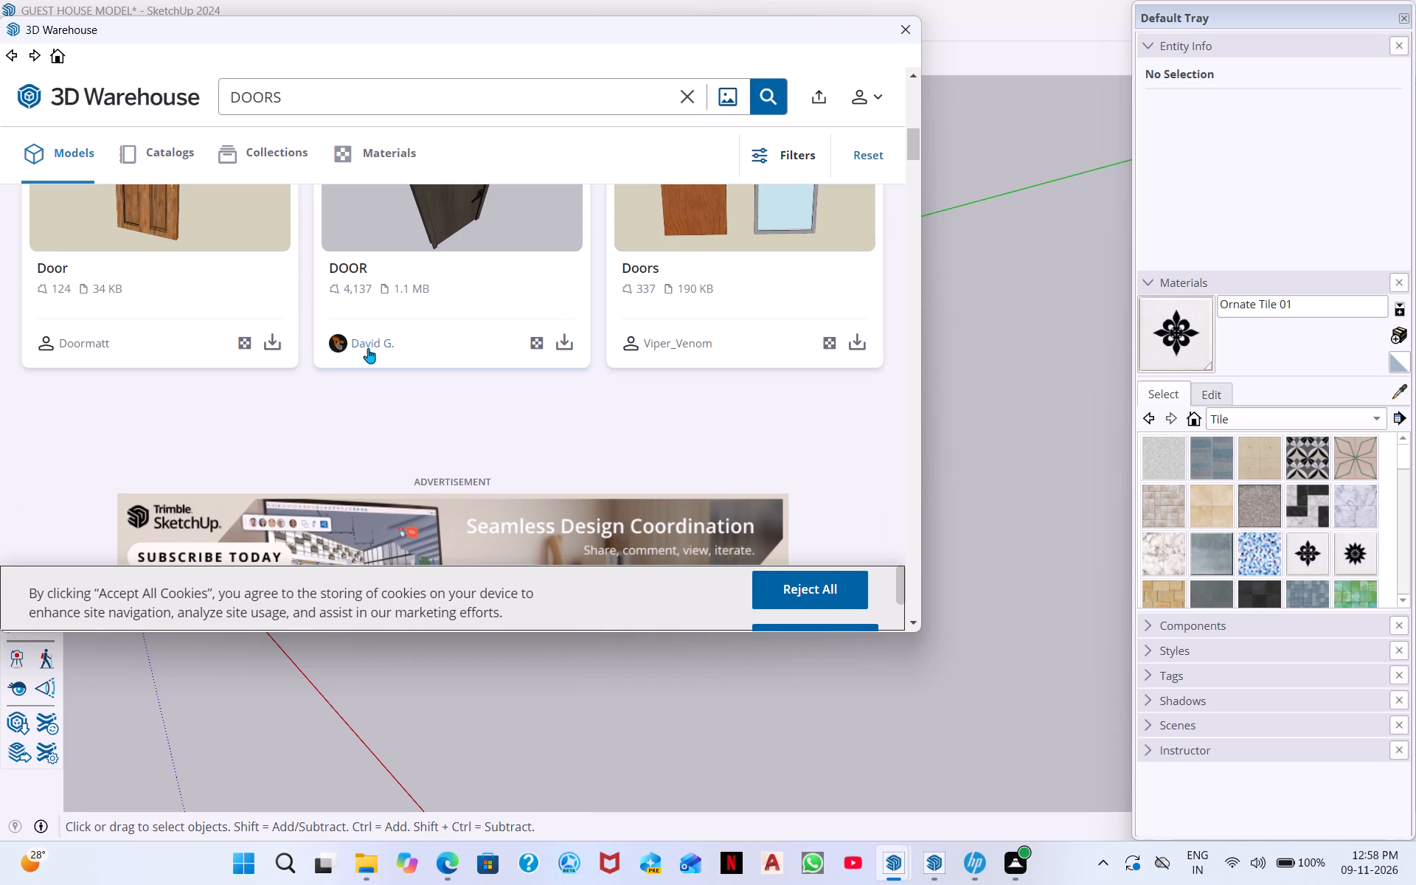
{"action": "scroll", "coordinate": [192, 312], "scroll_direction": "down", "scroll_amount": 1}
{"action": "scroll", "coordinate": [192, 312], "scroll_direction": "up", "scroll_amount": 4}
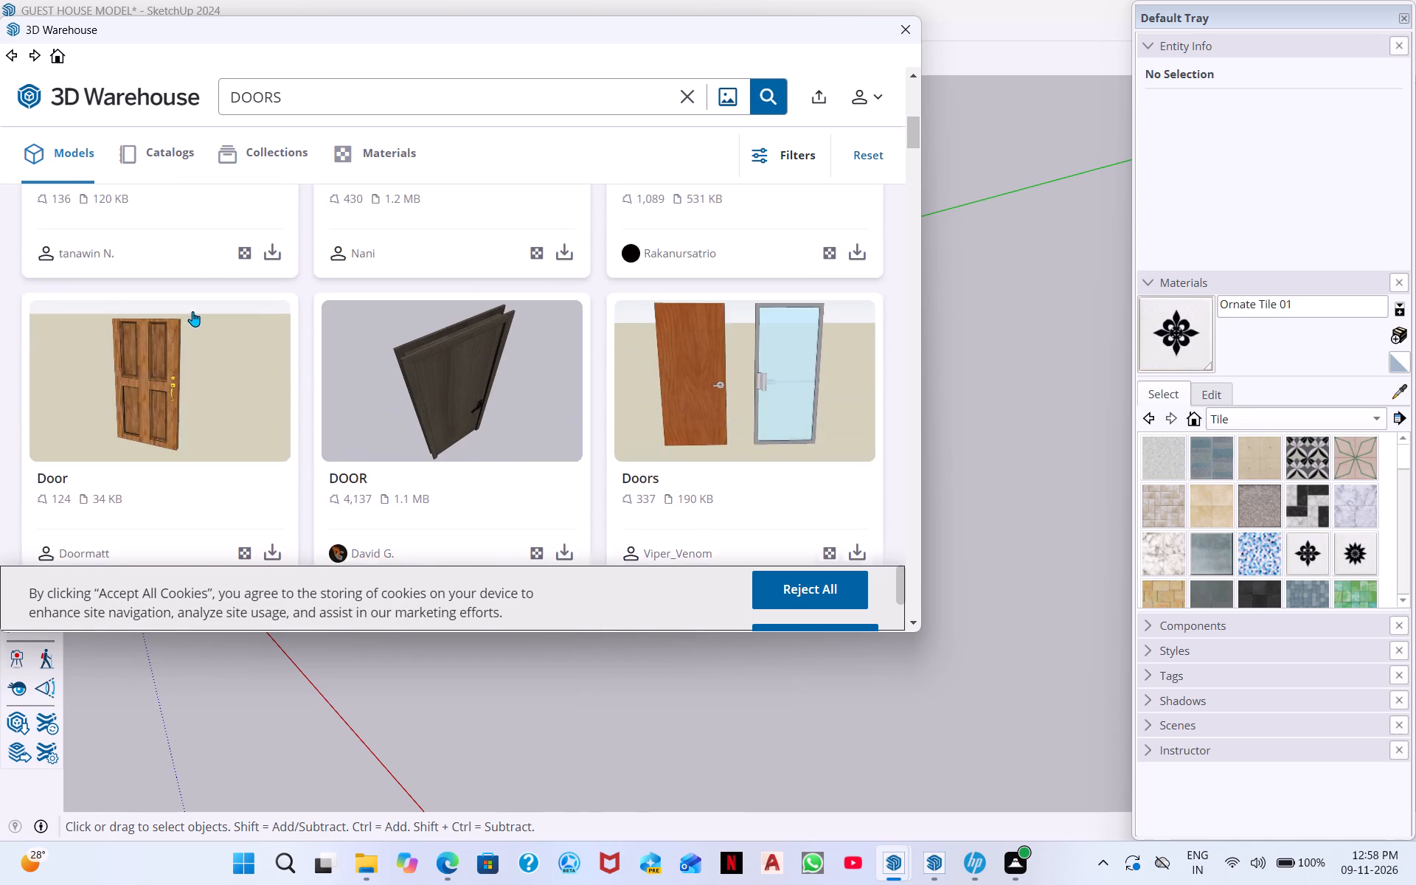
{"action": "scroll", "coordinate": [274, 472], "scroll_direction": "down", "scroll_amount": 2}
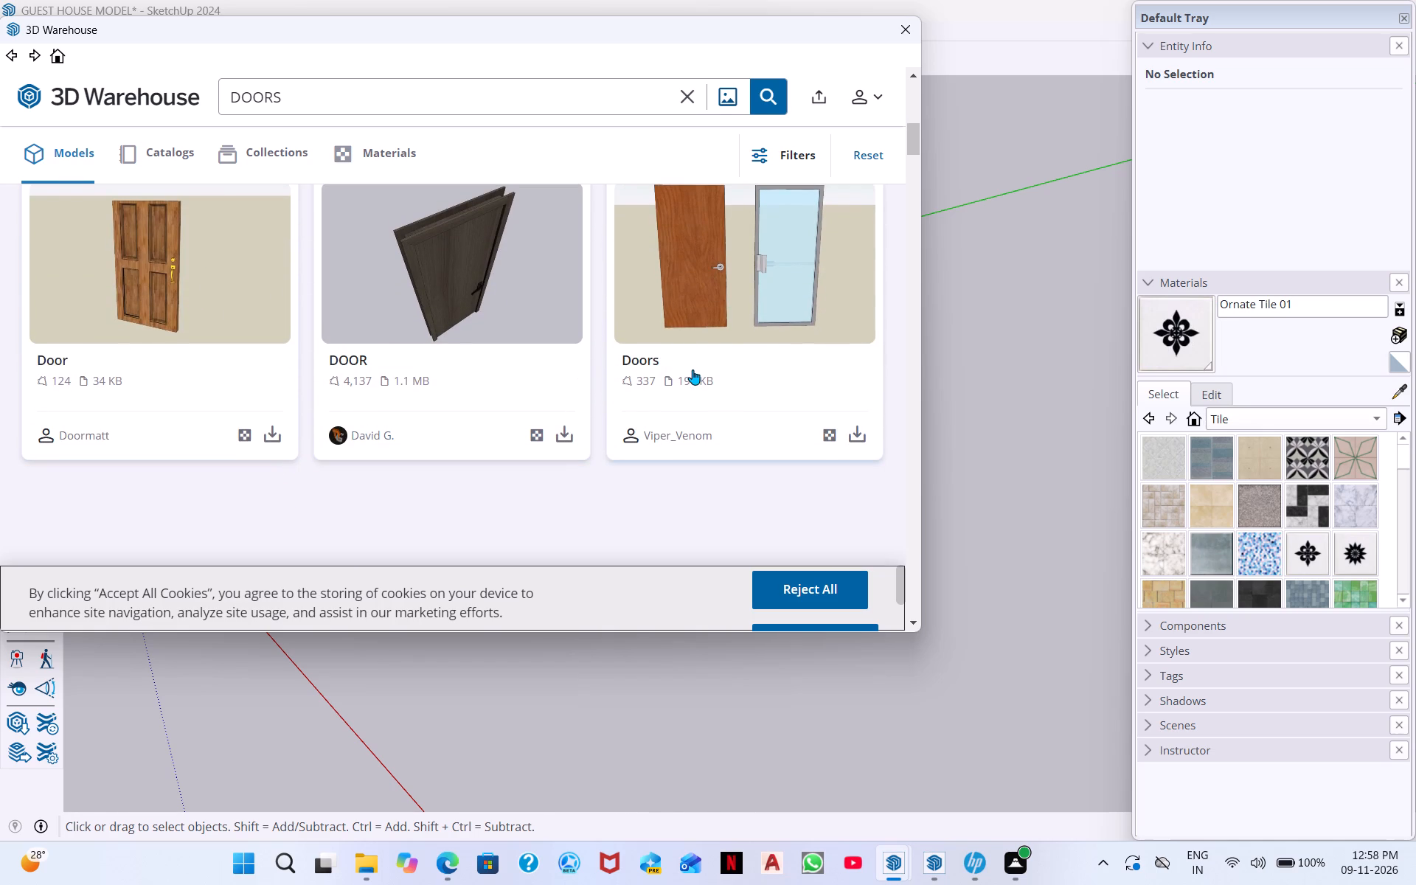
{"action": "scroll", "coordinate": [692, 424], "scroll_direction": "down", "scroll_amount": 2}
{"action": "scroll", "coordinate": [440, 450], "scroll_direction": "down", "scroll_amount": 5}
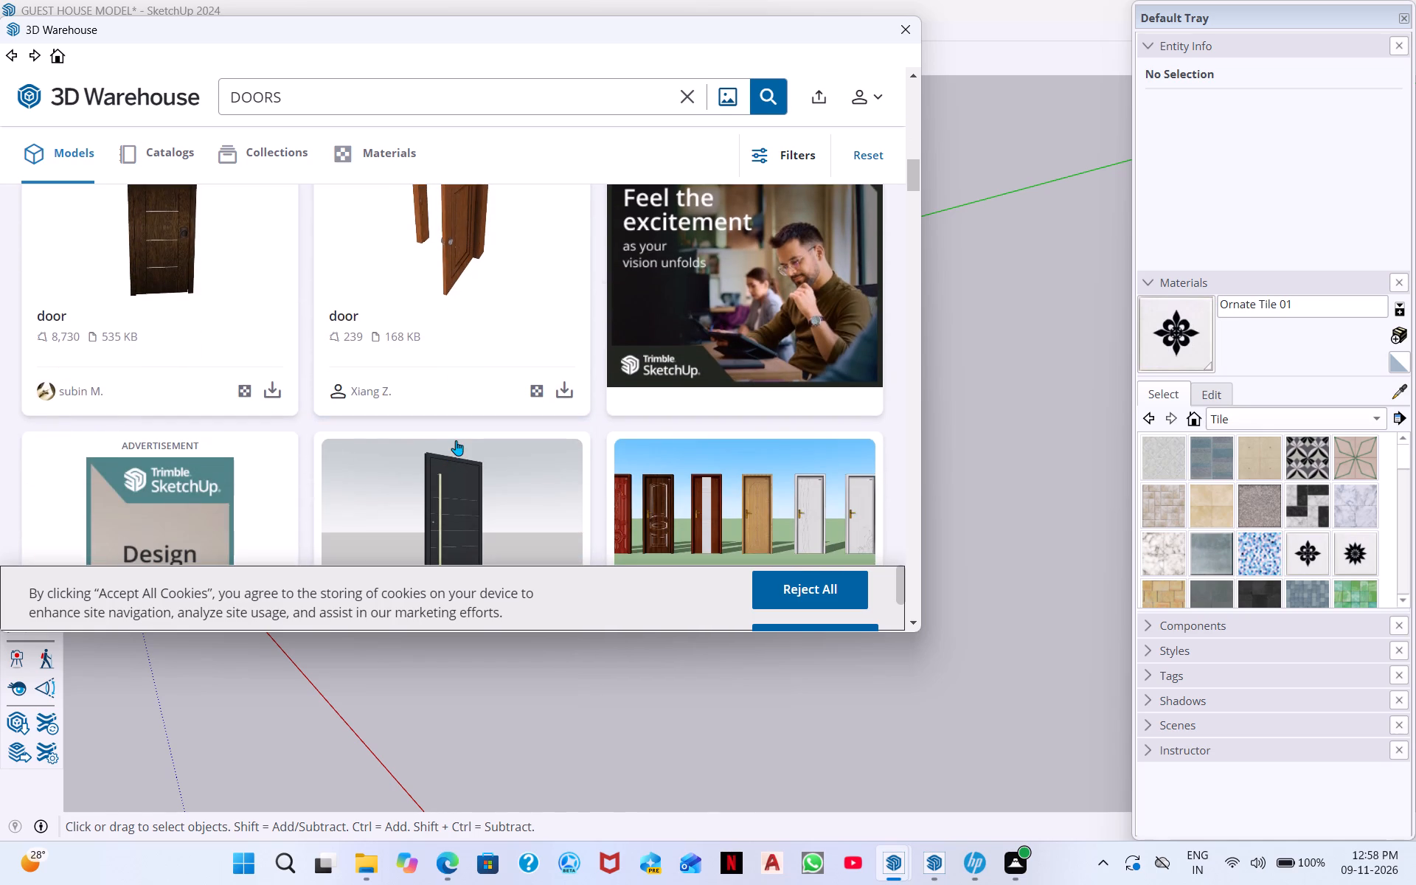
{"action": "scroll", "coordinate": [496, 488], "scroll_direction": "down", "scroll_amount": 3}
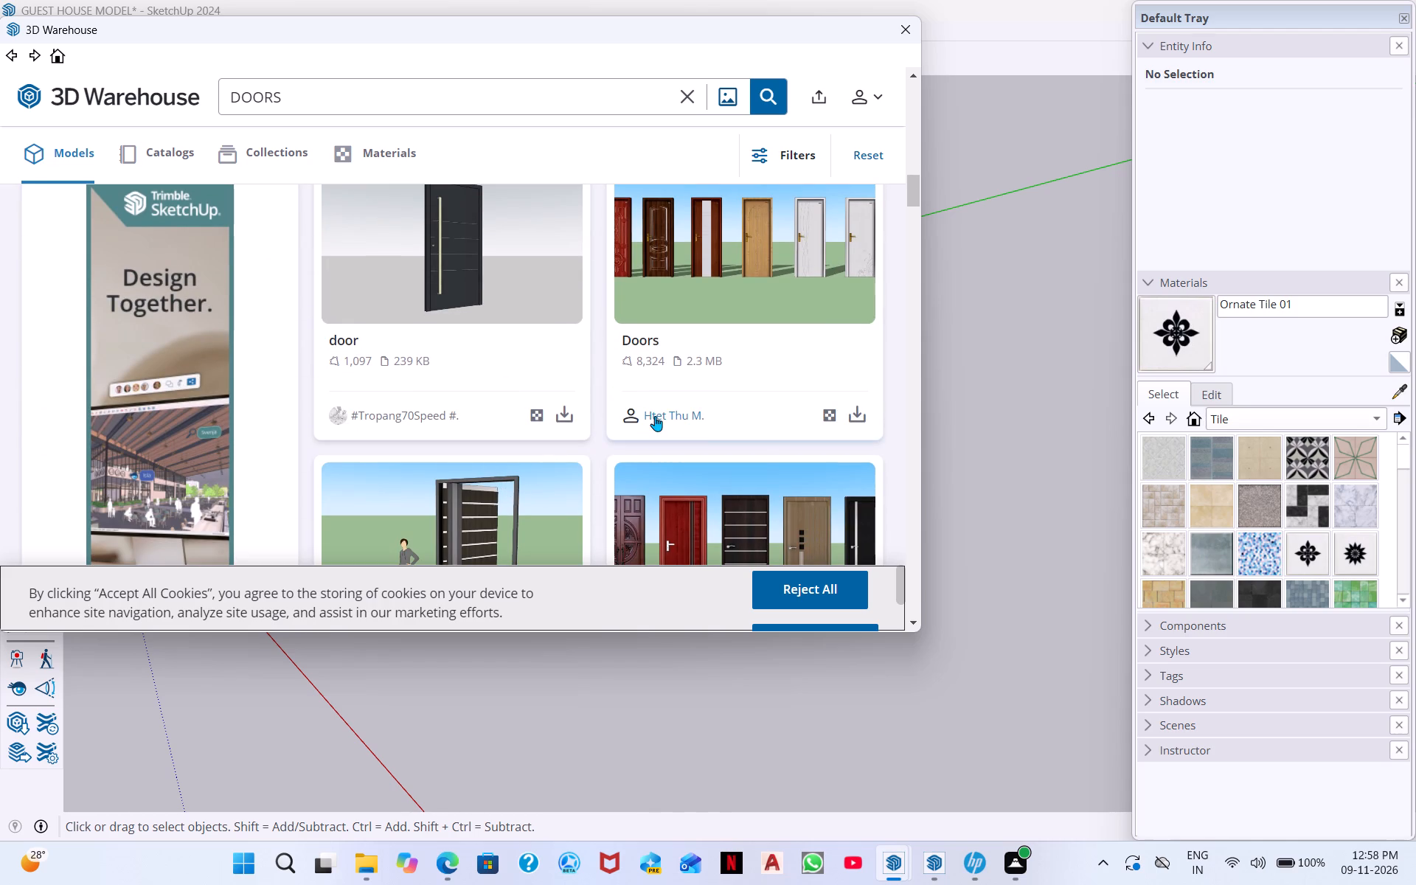
{"action": "scroll", "coordinate": [768, 458], "scroll_direction": "down", "scroll_amount": 1}
{"action": "scroll", "coordinate": [506, 395], "scroll_direction": "down", "scroll_amount": 3}
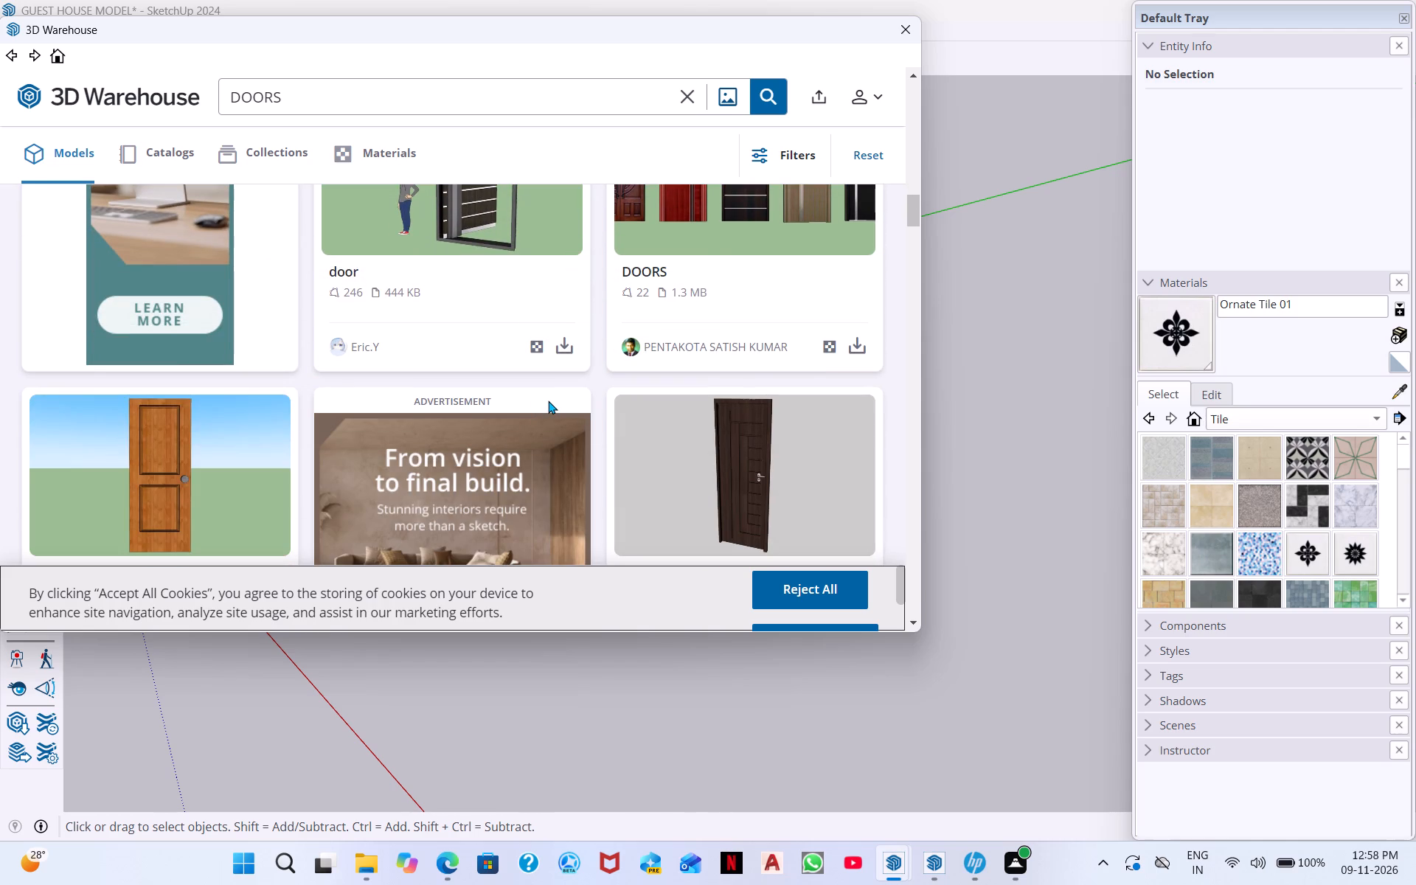
{"action": "scroll", "coordinate": [581, 380], "scroll_direction": "down", "scroll_amount": 3}
{"action": "scroll", "coordinate": [659, 364], "scroll_direction": "down", "scroll_amount": 3}
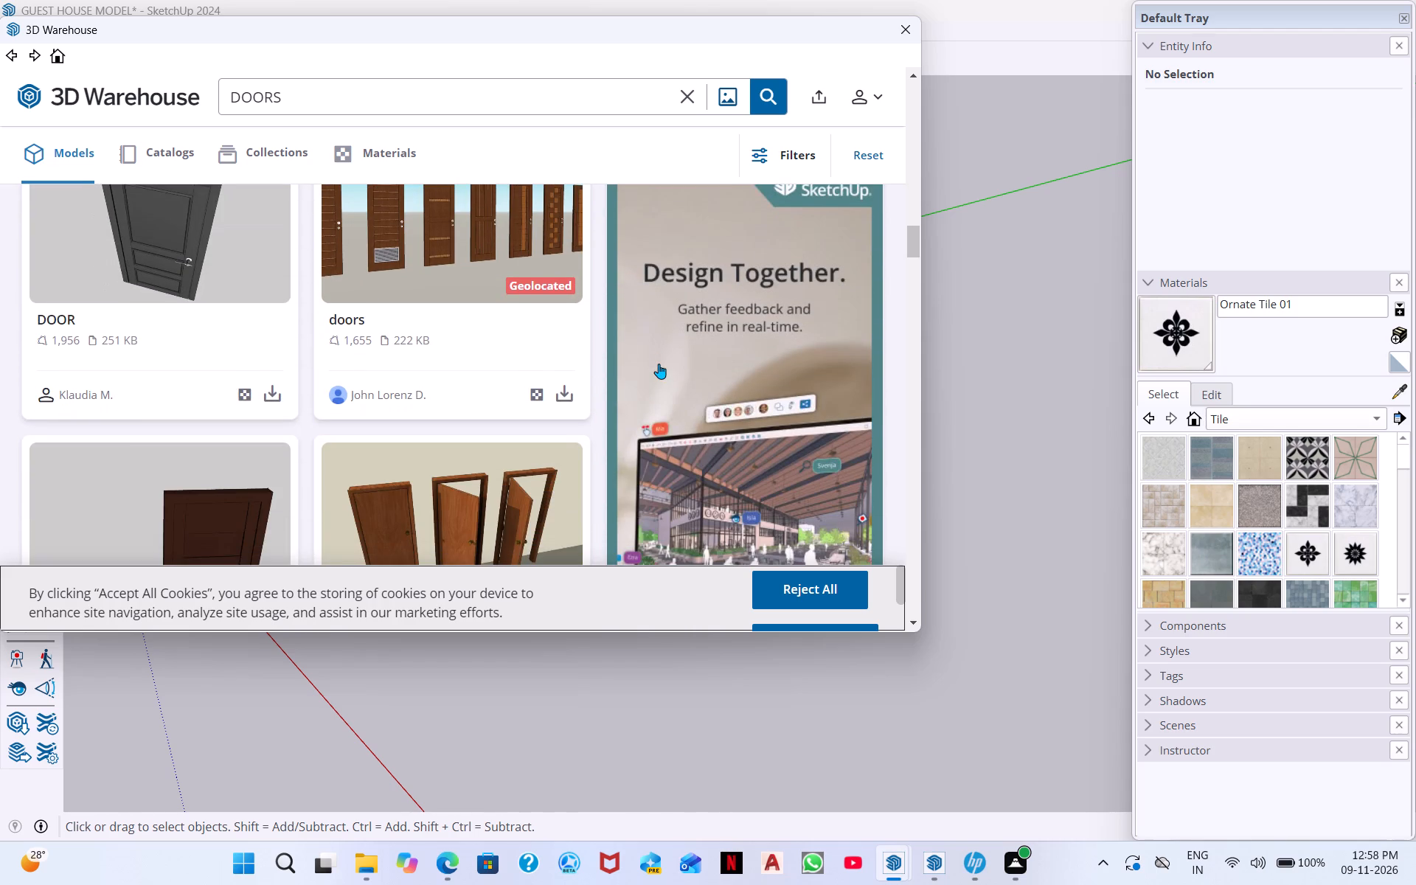
{"action": "scroll", "coordinate": [610, 391], "scroll_direction": "down", "scroll_amount": 3}
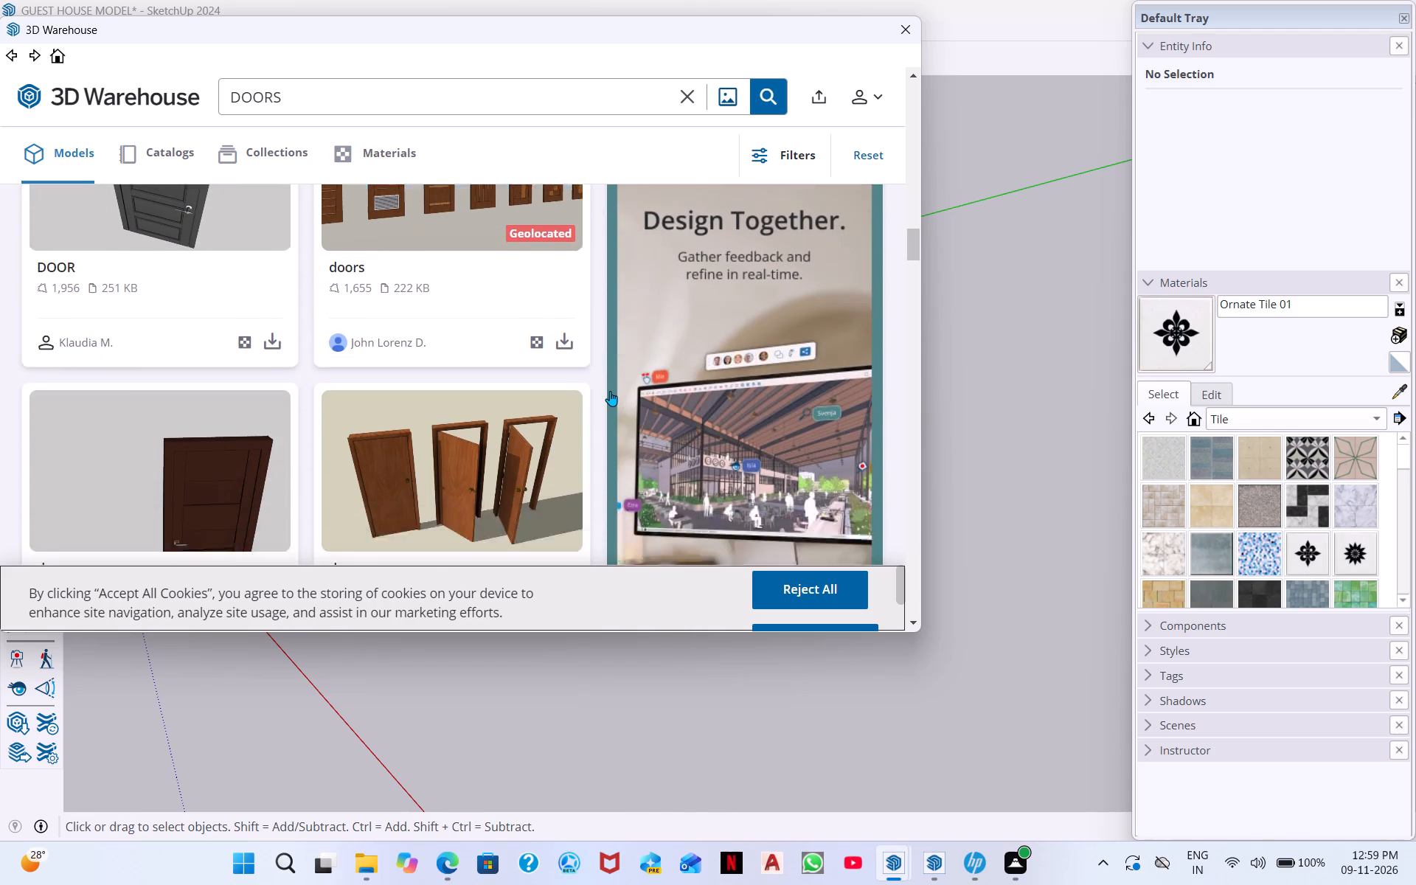
{"action": "scroll", "coordinate": [610, 391], "scroll_direction": "down", "scroll_amount": 7}
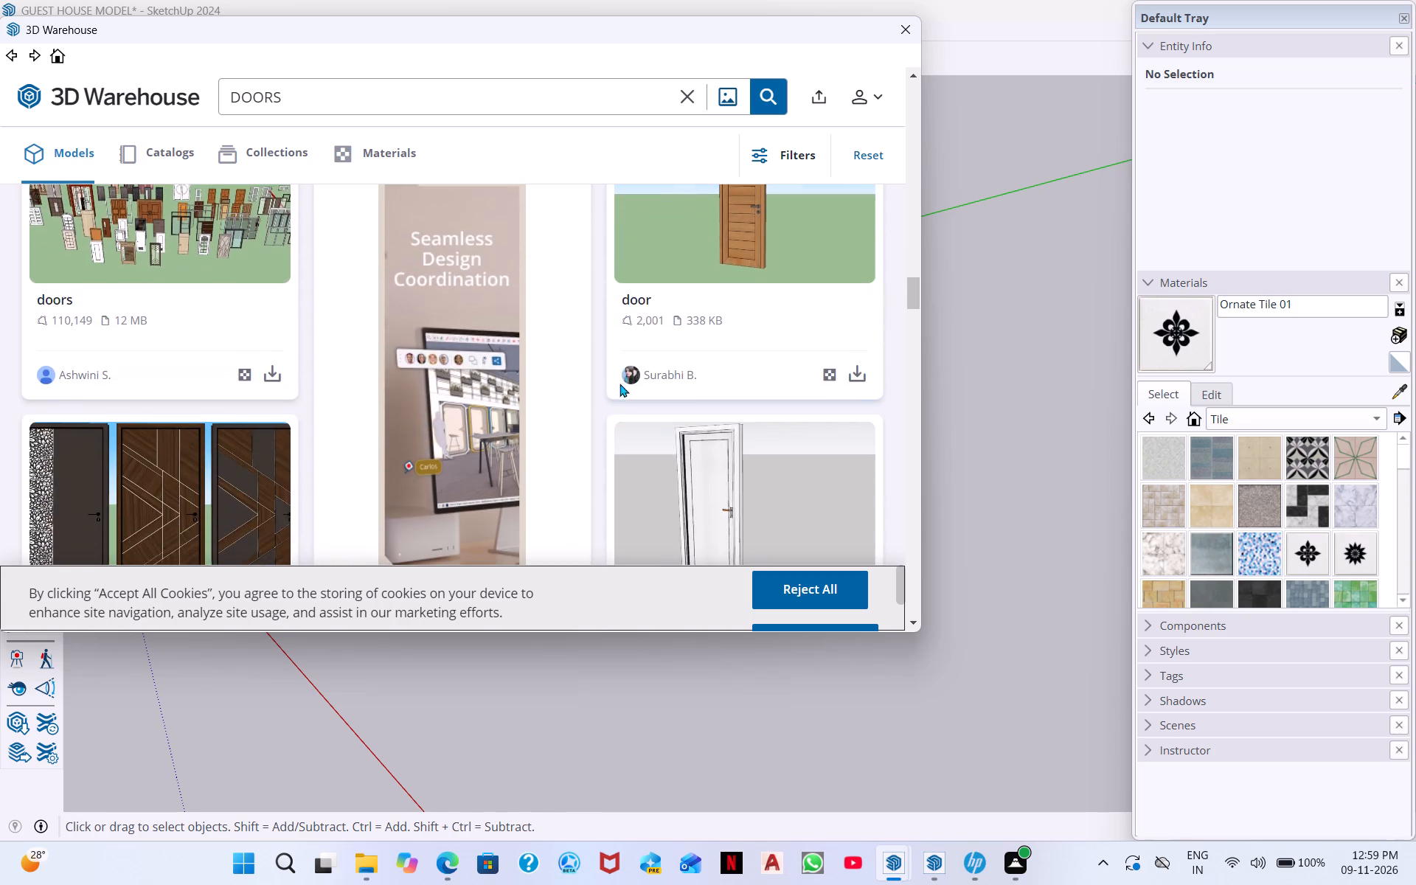
{"action": "scroll", "coordinate": [631, 371], "scroll_direction": "down", "scroll_amount": 2}
{"action": "scroll", "coordinate": [662, 0], "scroll_direction": "up", "scroll_amount": 1}
{"action": "scroll", "coordinate": [610, 122], "scroll_direction": "down", "scroll_amount": 1}
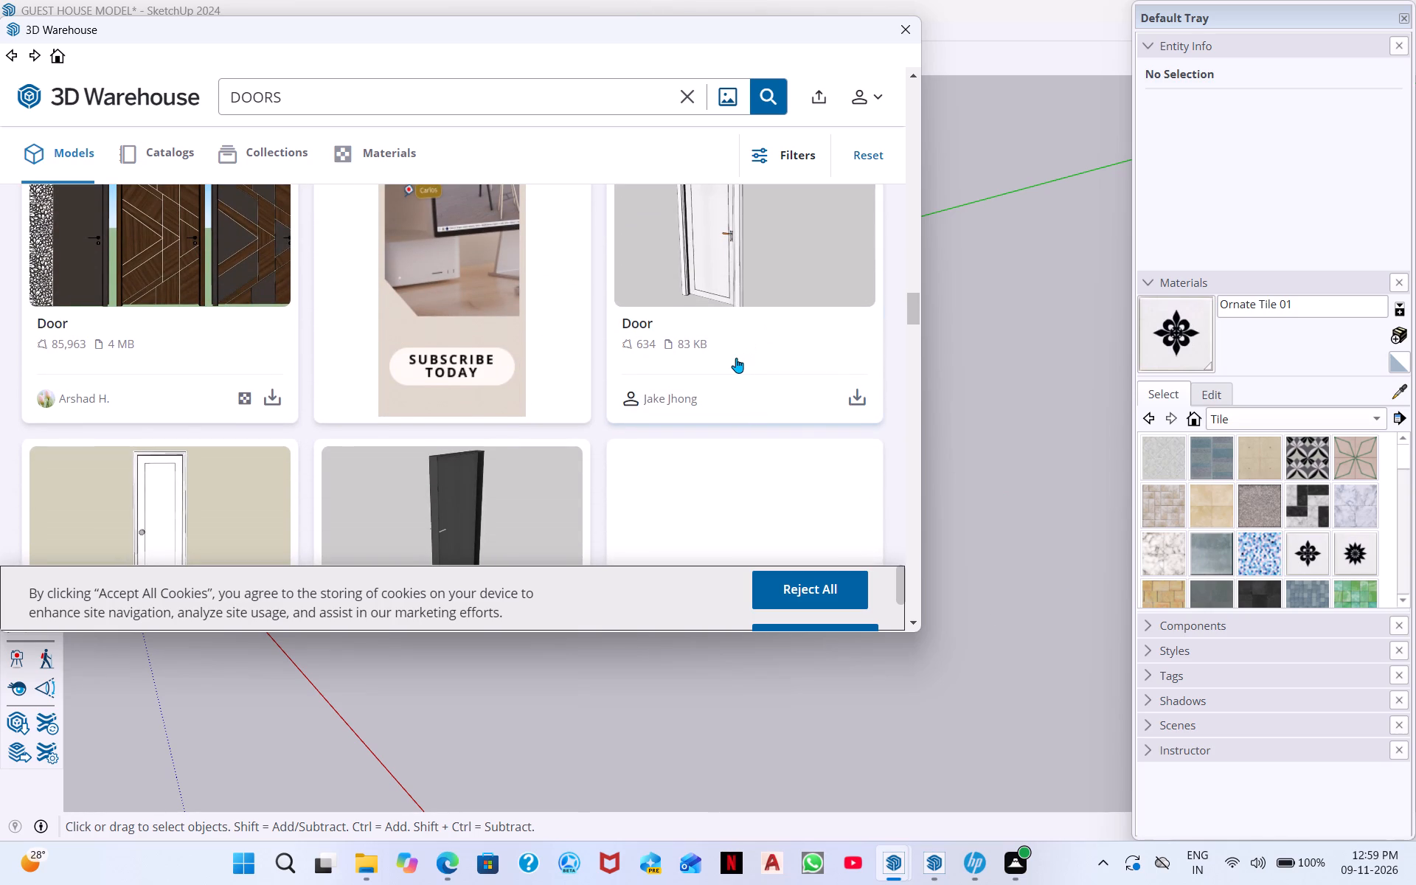
{"action": "scroll", "coordinate": [735, 361], "scroll_direction": "down", "scroll_amount": 1}
{"action": "scroll", "coordinate": [735, 361], "scroll_direction": "up", "scroll_amount": 5}
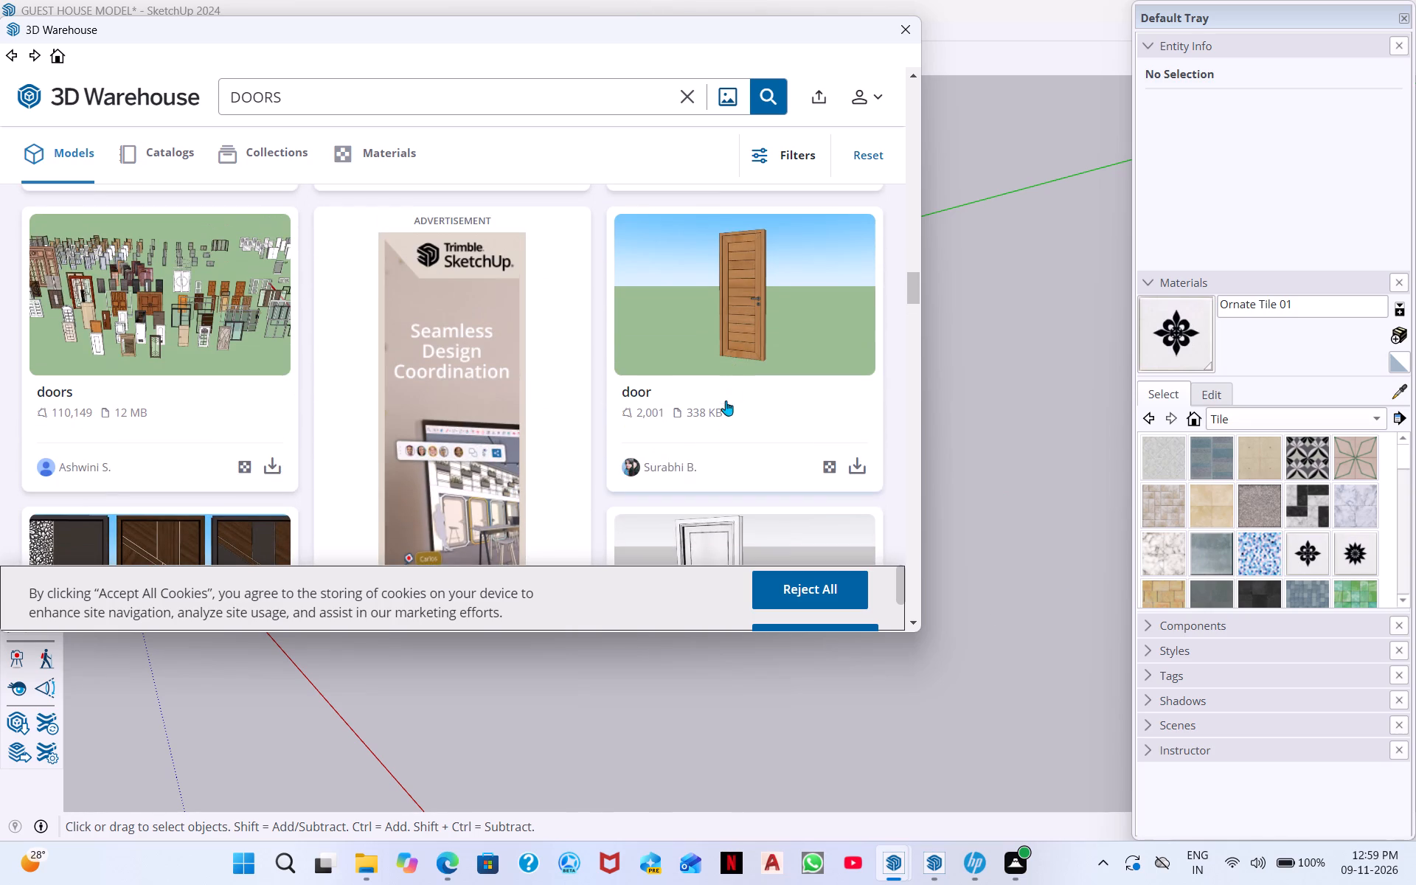
{"action": "scroll", "coordinate": [743, 473], "scroll_direction": "down", "scroll_amount": 3}
{"action": "scroll", "coordinate": [183, 398], "scroll_direction": "down", "scroll_amount": 3}
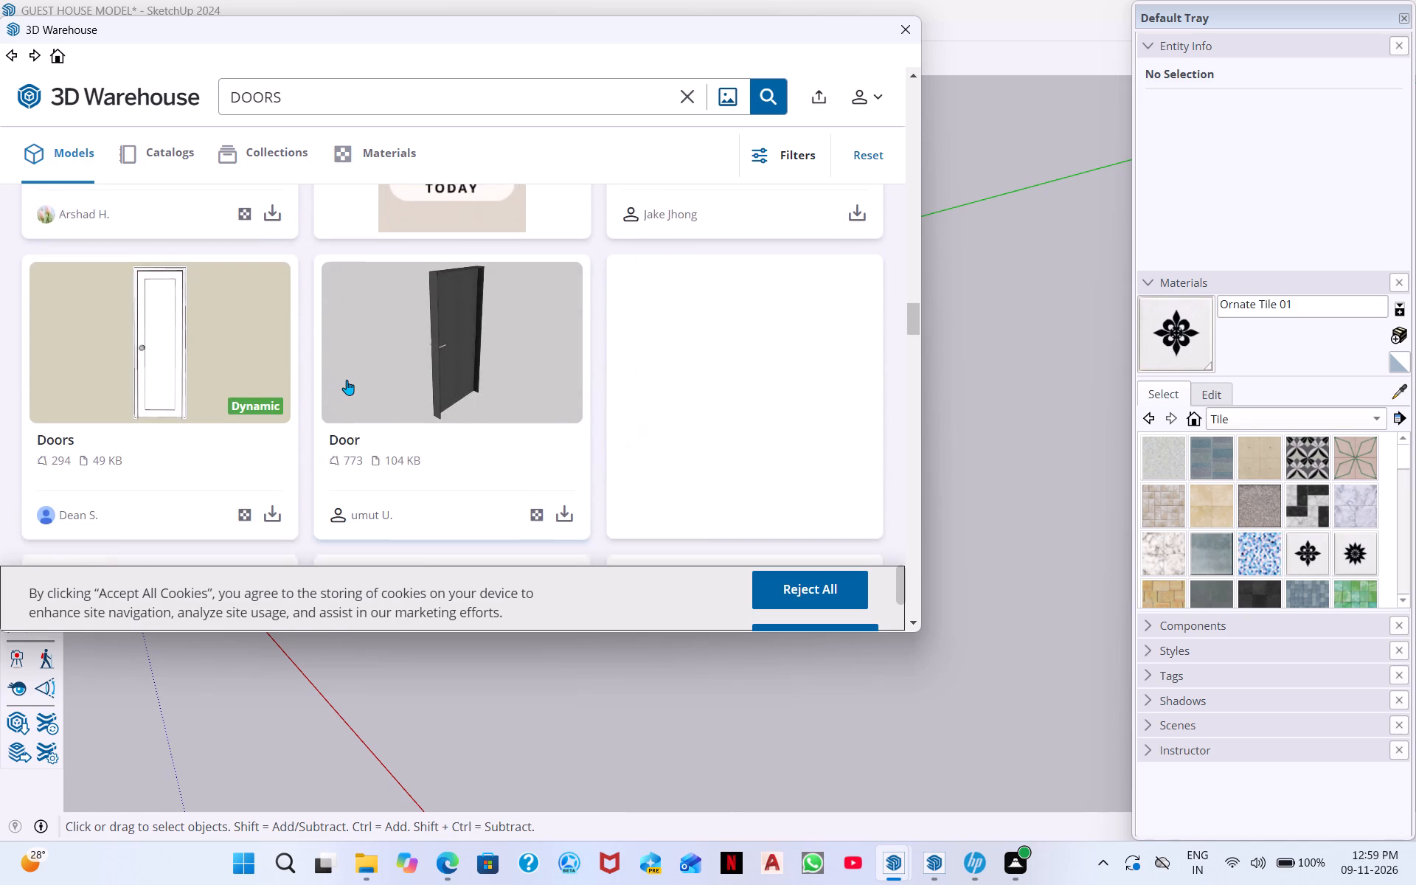
{"action": "scroll", "coordinate": [347, 380], "scroll_direction": "down", "scroll_amount": 2}
{"action": "scroll", "coordinate": [707, 448], "scroll_direction": "down", "scroll_amount": 1}
{"action": "scroll", "coordinate": [362, 383], "scroll_direction": "down", "scroll_amount": 2}
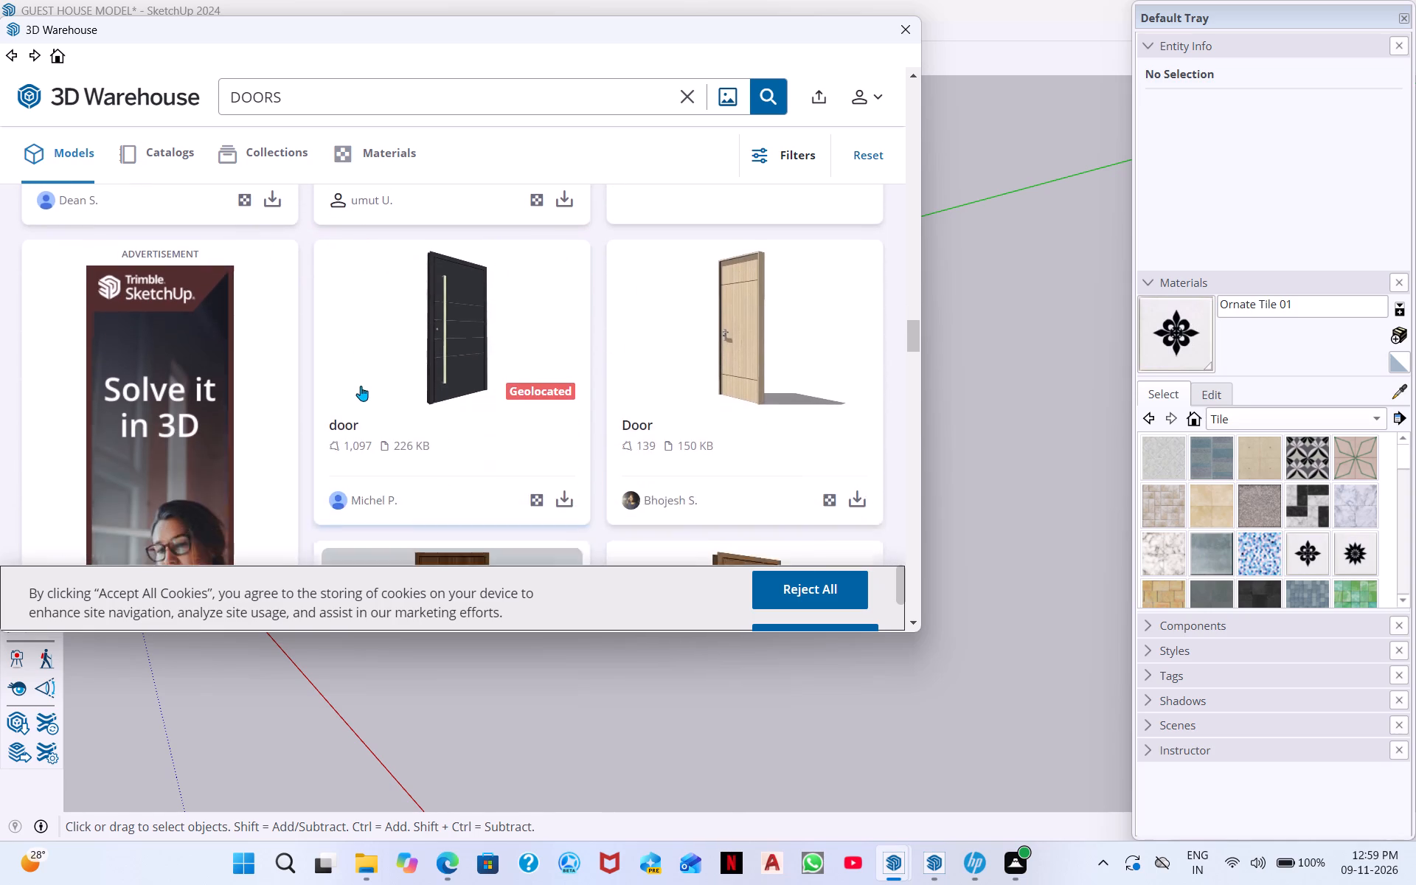
{"action": "scroll", "coordinate": [457, 378], "scroll_direction": "down", "scroll_amount": 2}
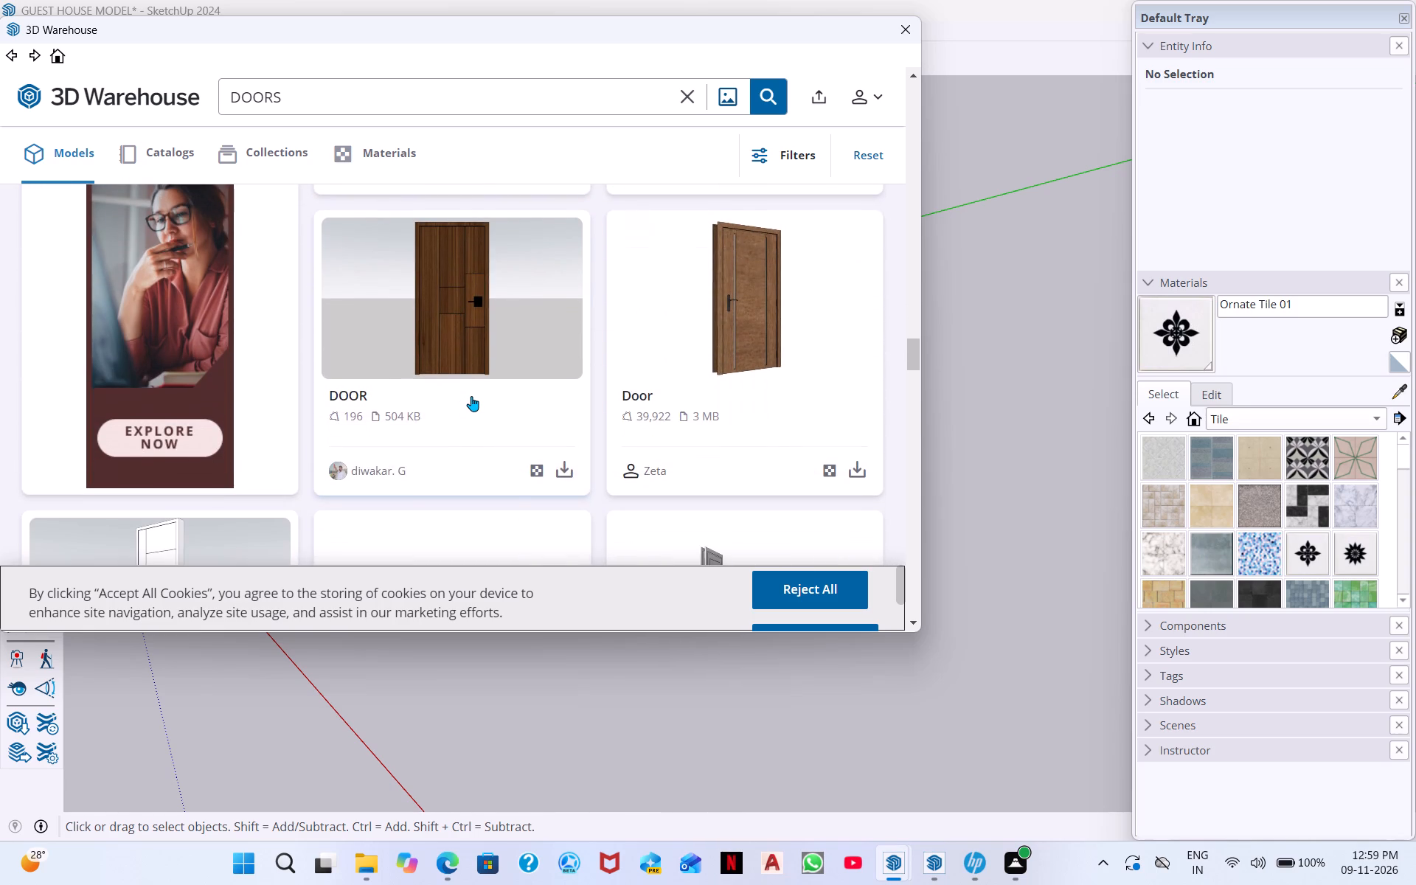
{"action": "scroll", "coordinate": [426, 356], "scroll_direction": "down", "scroll_amount": 2}
{"action": "scroll", "coordinate": [471, 368], "scroll_direction": "up", "scroll_amount": 2}
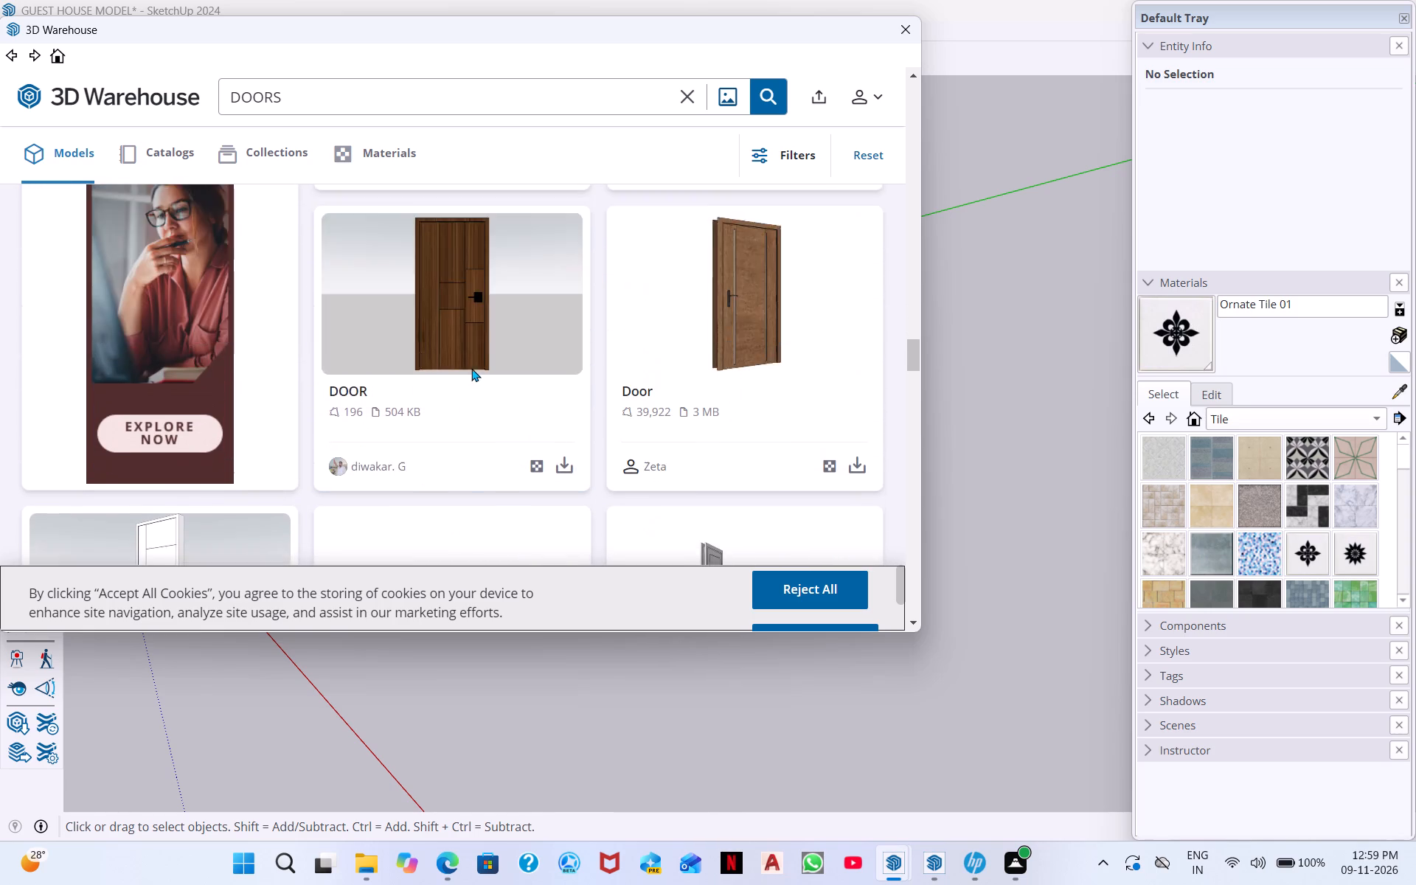
{"action": "scroll", "coordinate": [476, 372], "scroll_direction": "down", "scroll_amount": 5}
{"action": "scroll", "coordinate": [756, 409], "scroll_direction": "down", "scroll_amount": 3}
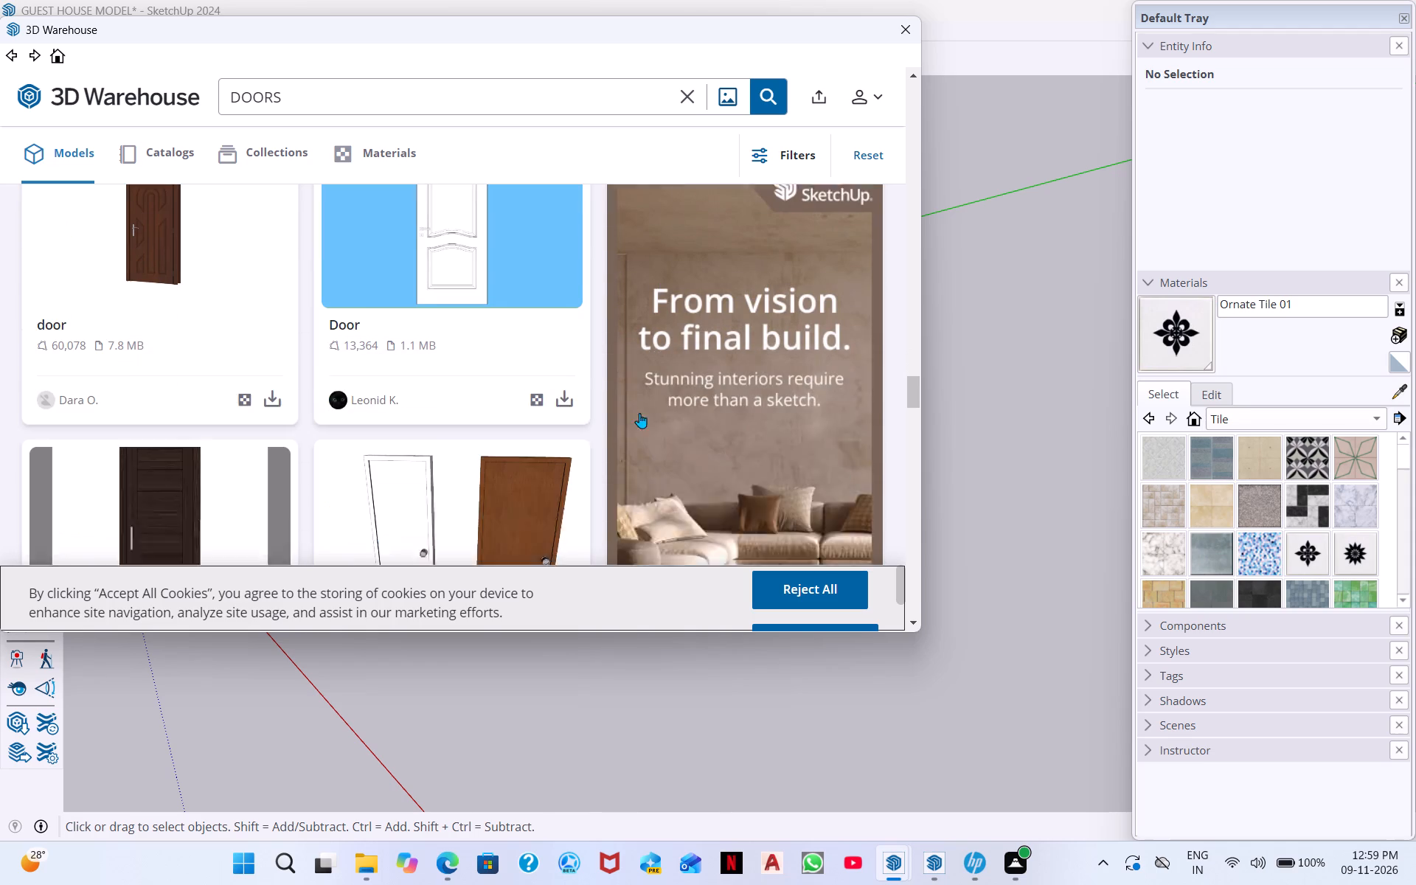
{"action": "scroll", "coordinate": [434, 396], "scroll_direction": "down", "scroll_amount": 5}
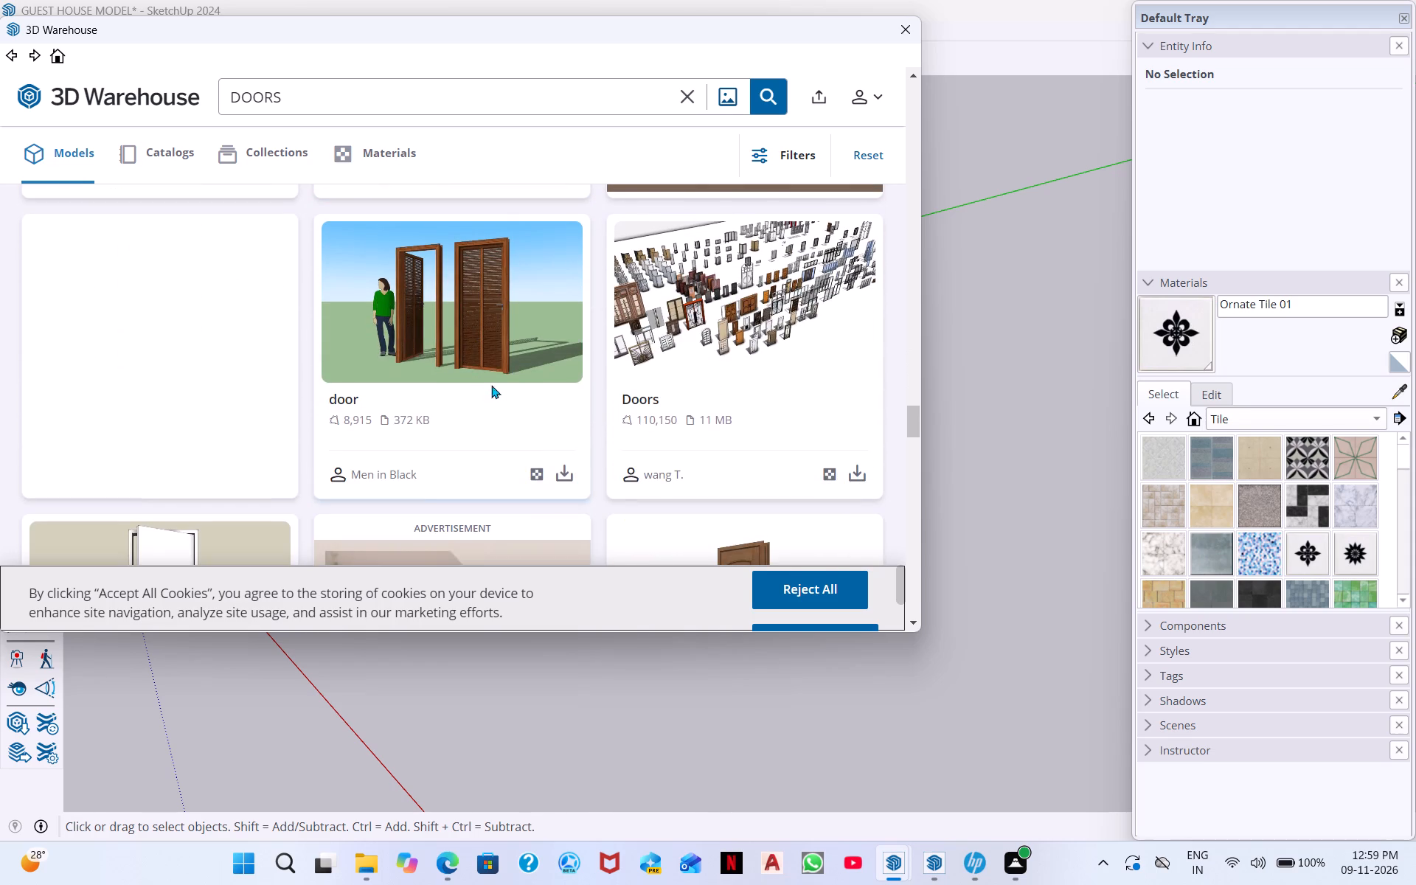
{"action": "scroll", "coordinate": [639, 401], "scroll_direction": "up", "scroll_amount": 4}
{"action": "scroll", "coordinate": [502, 417], "scroll_direction": "down", "scroll_amount": 4}
{"action": "scroll", "coordinate": [481, 428], "scroll_direction": "up", "scroll_amount": 4}
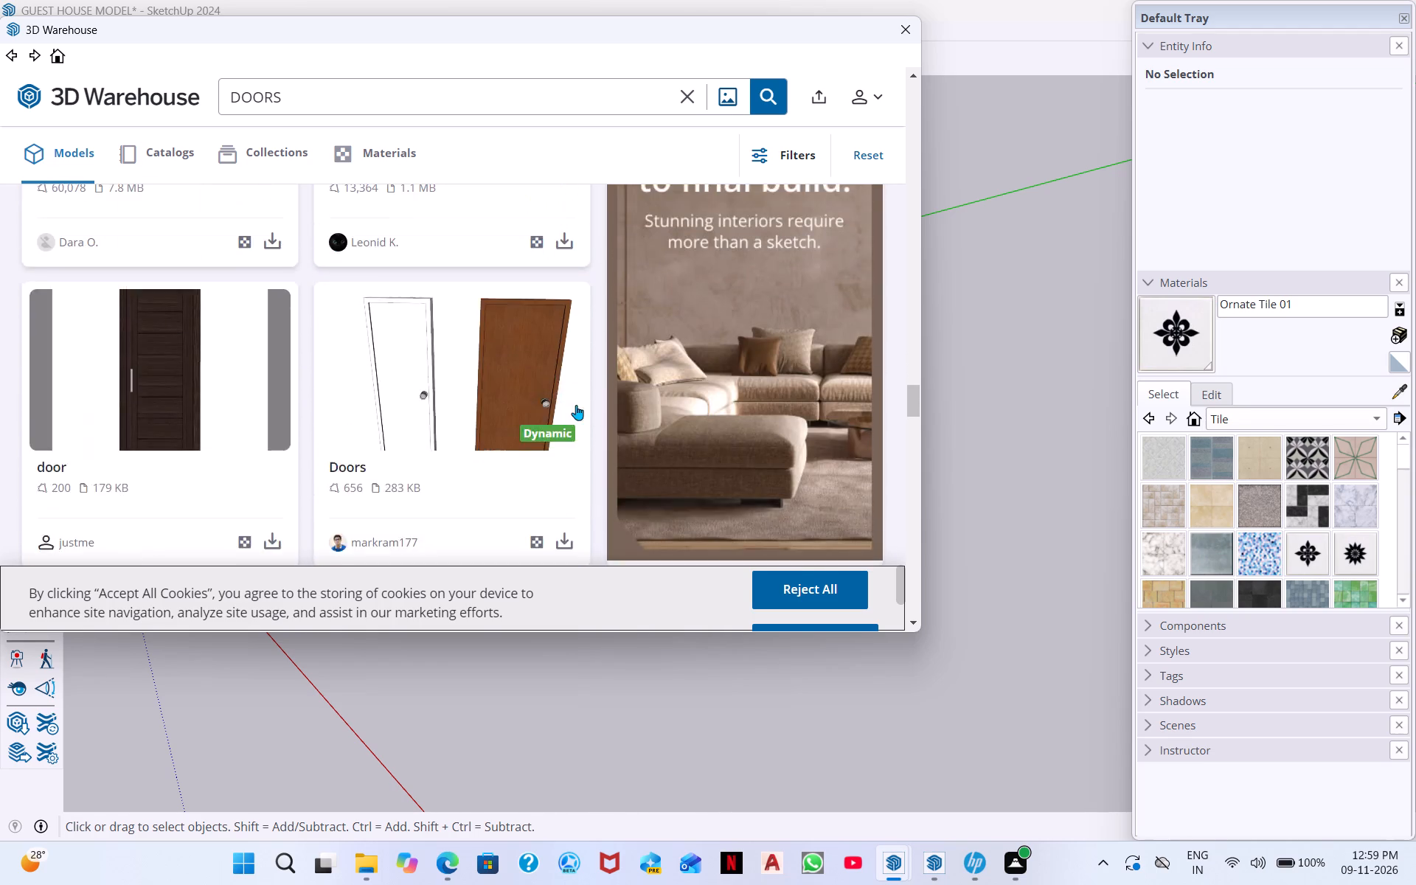
{"action": "scroll", "coordinate": [782, 405], "scroll_direction": "up", "scroll_amount": 20}
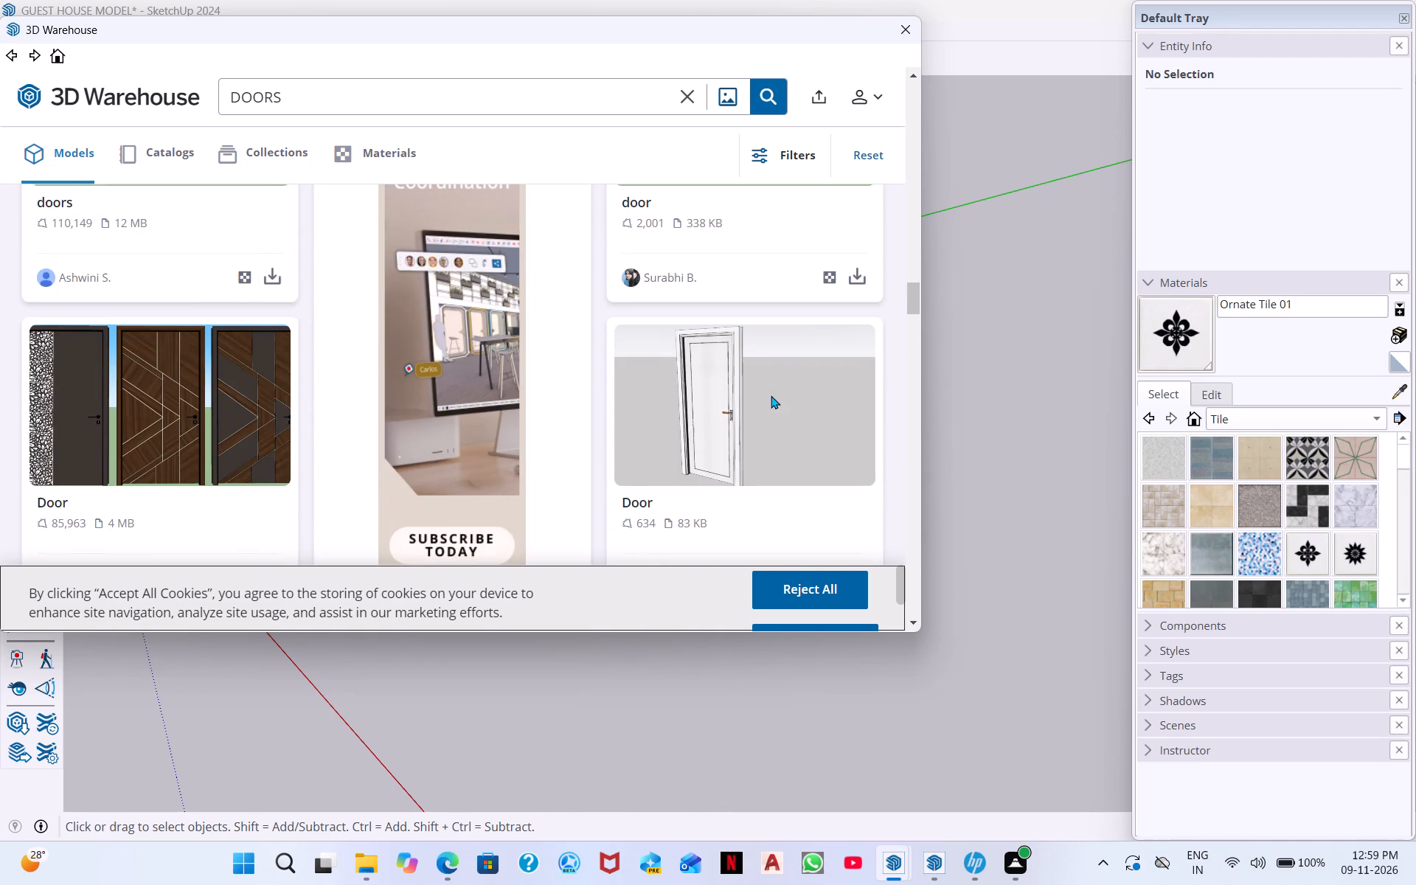
{"action": "scroll", "coordinate": [766, 431], "scroll_direction": "down", "scroll_amount": 3}
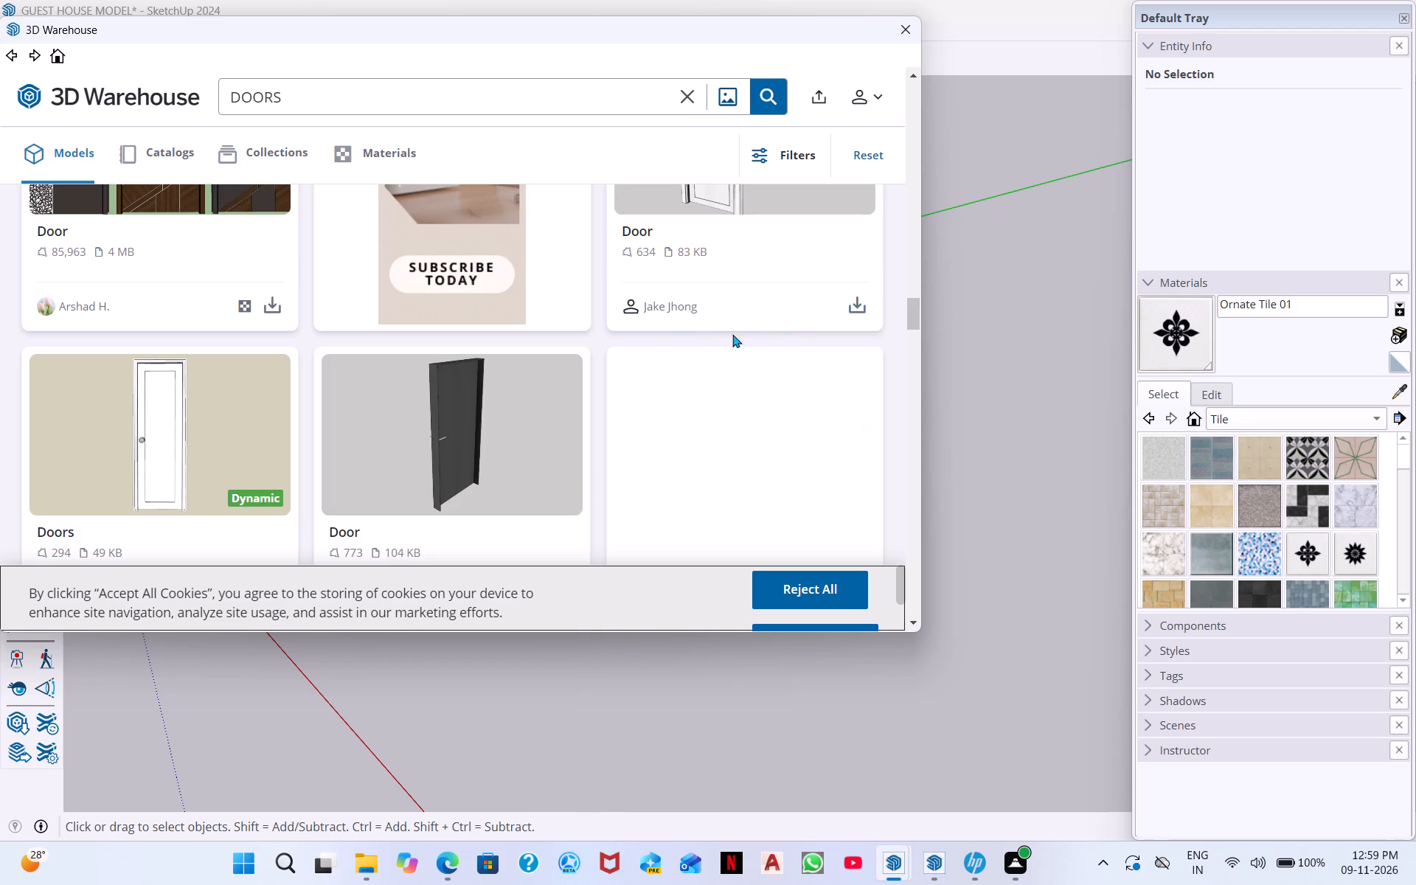
{"action": "scroll", "coordinate": [668, 340], "scroll_direction": "down", "scroll_amount": 4}
Search 3D Warehouse for HALF OPEN DOORS.
{"action": "left_click", "coordinate": [232, 100]}
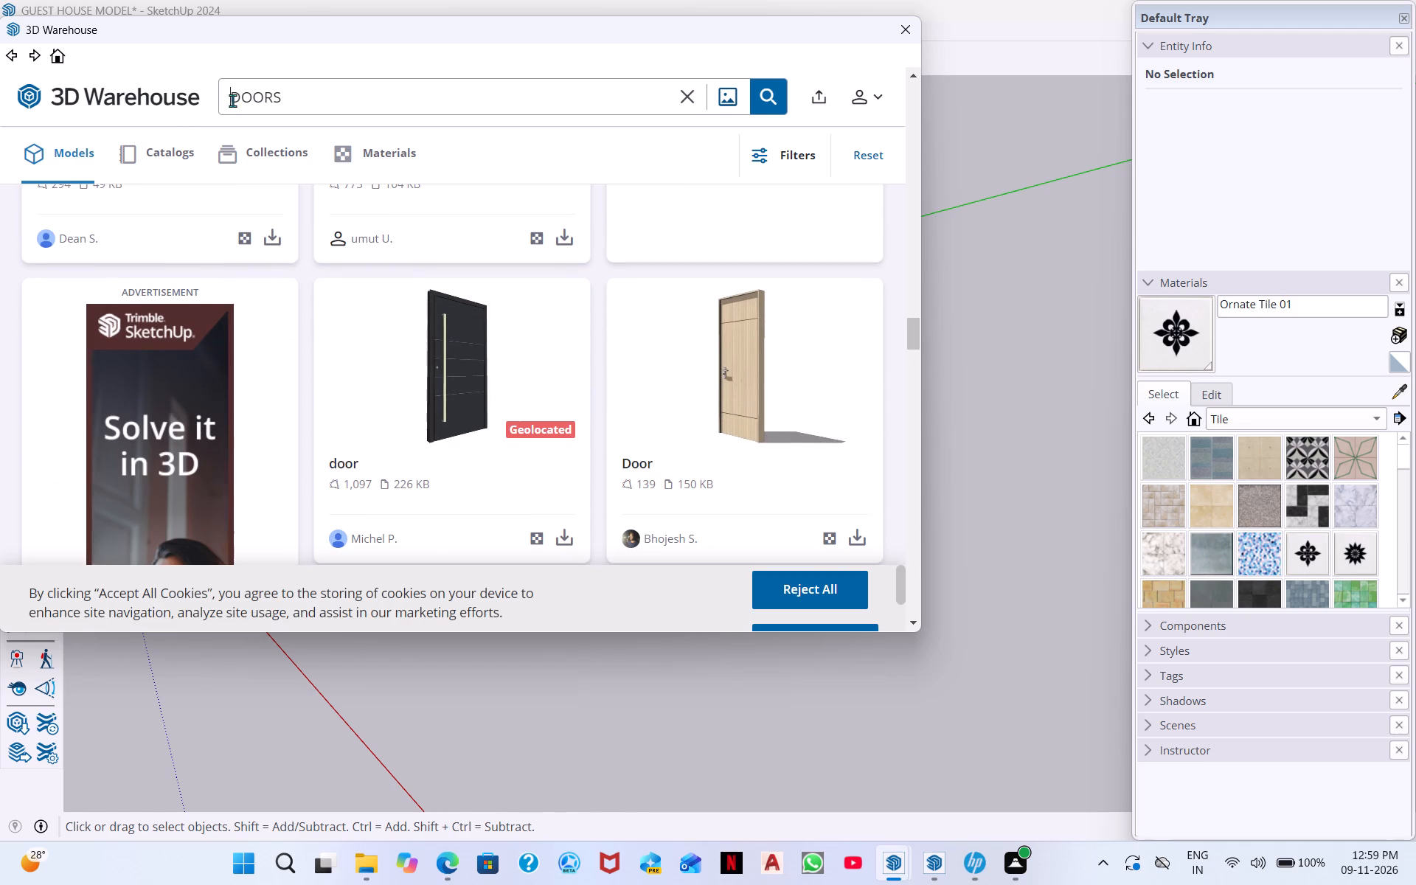
{"action": "key", "text": "h"}
{"action": "key", "text": "a"}
{"action": "key", "text": "l"}
{"action": "key", "text": "f"}
{"action": "key", "text": "space"}
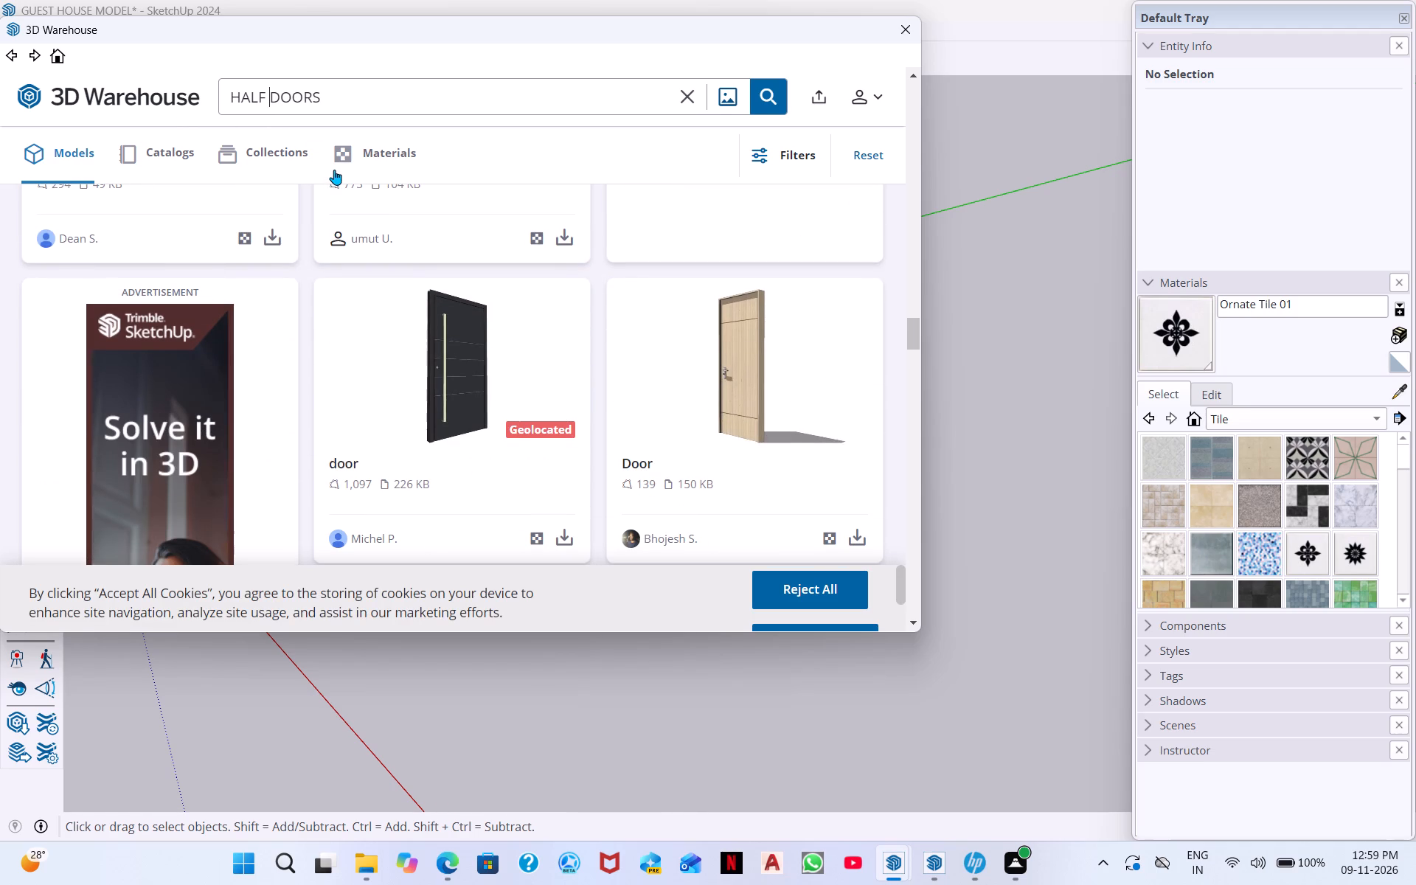
{"action": "key", "text": "o"}
{"action": "key", "text": "p"}
{"action": "key", "text": "r"}
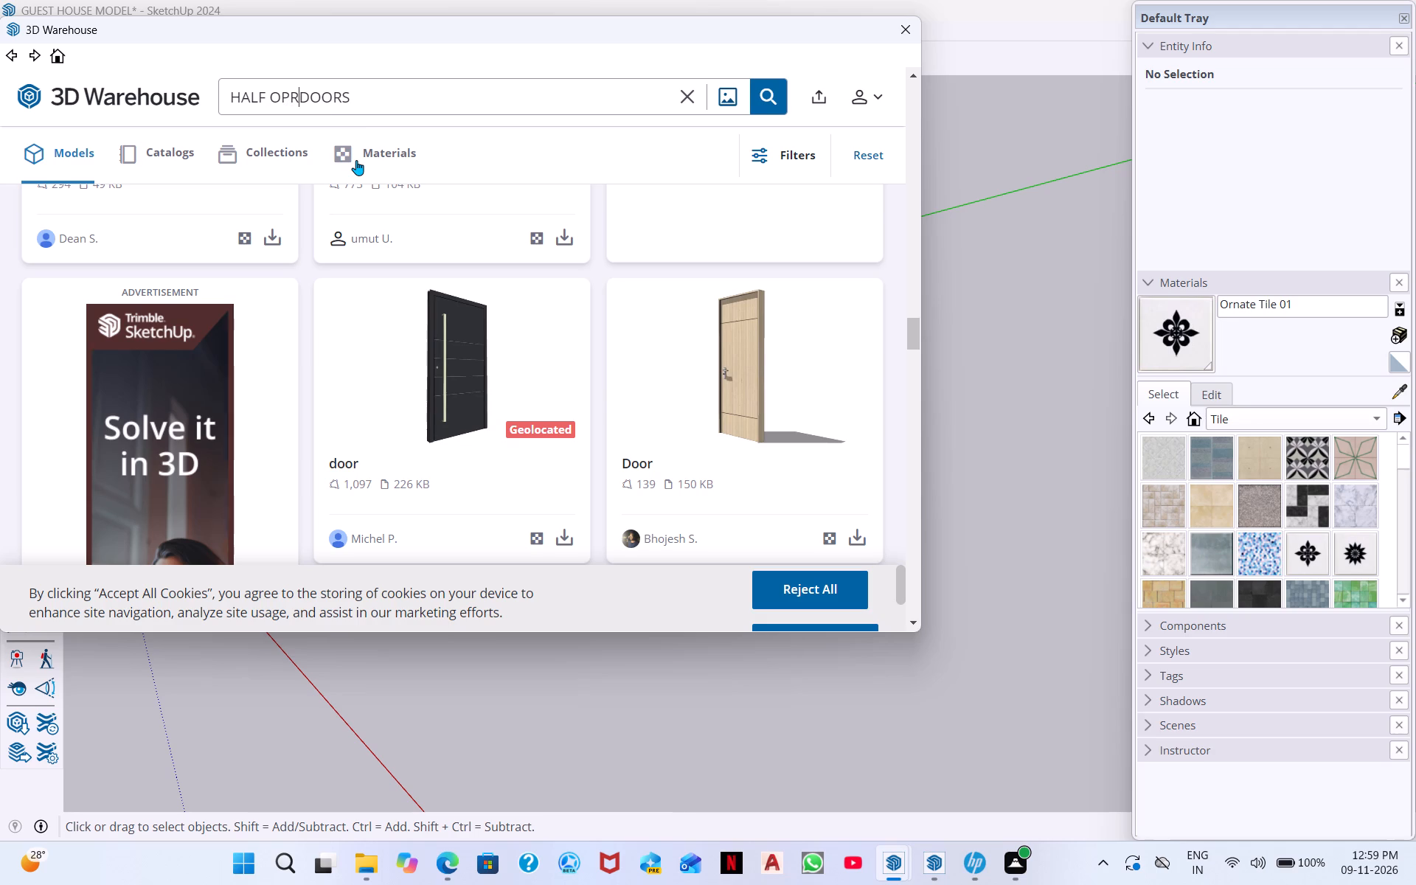
{"action": "key", "text": "equal"}
{"action": "key", "text": "BackSpace"}
{"action": "key", "text": "BackSpace"}
{"action": "key", "text": "e"}
{"action": "key", "text": "space"}
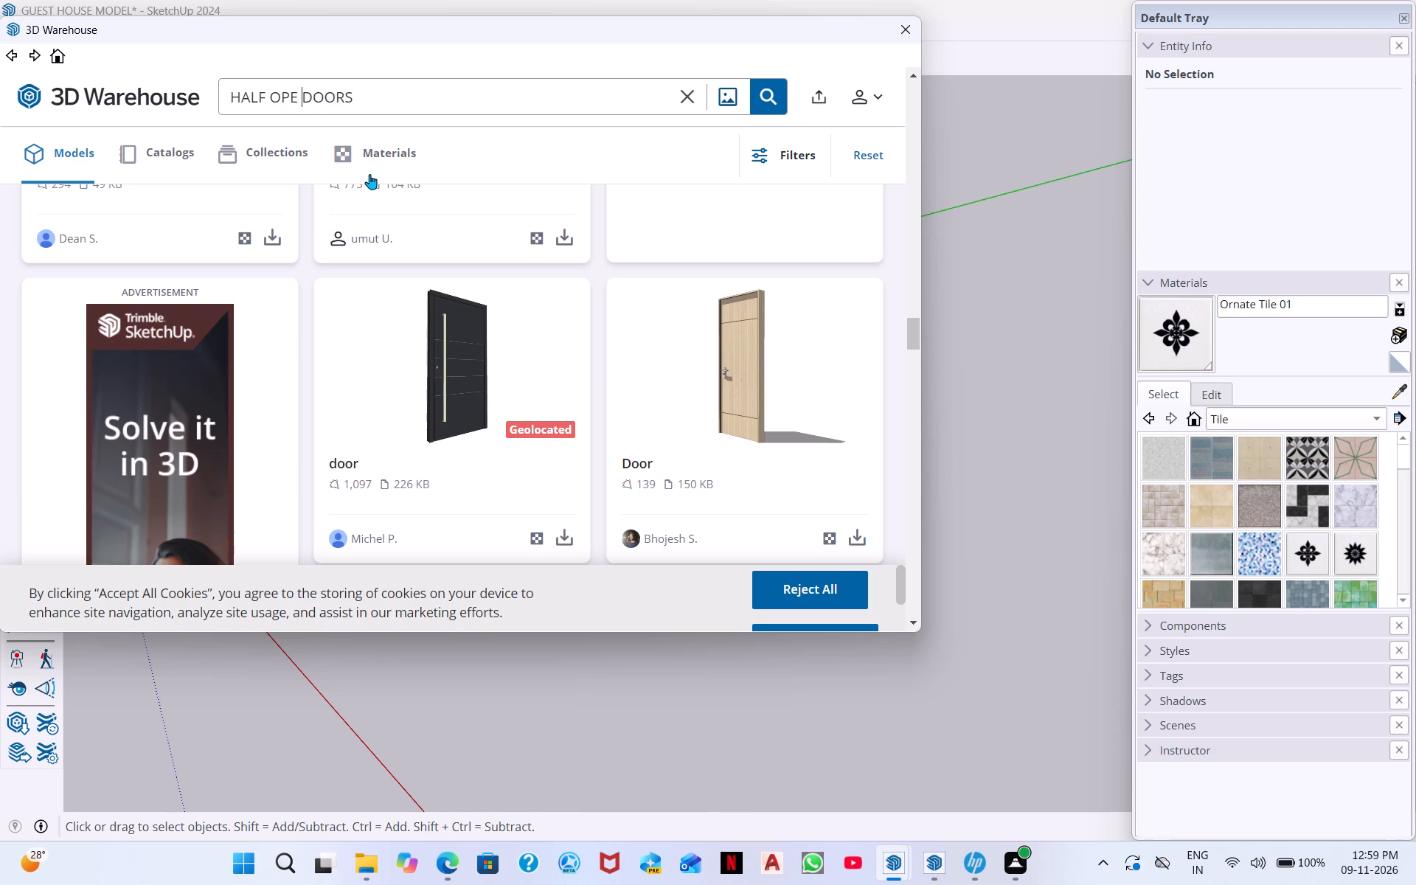
{"action": "key", "text": "BackSpace"}
{"action": "type", "text": "N"}
{"action": "key", "text": "space"}
{"action": "key", "text": "Return"}
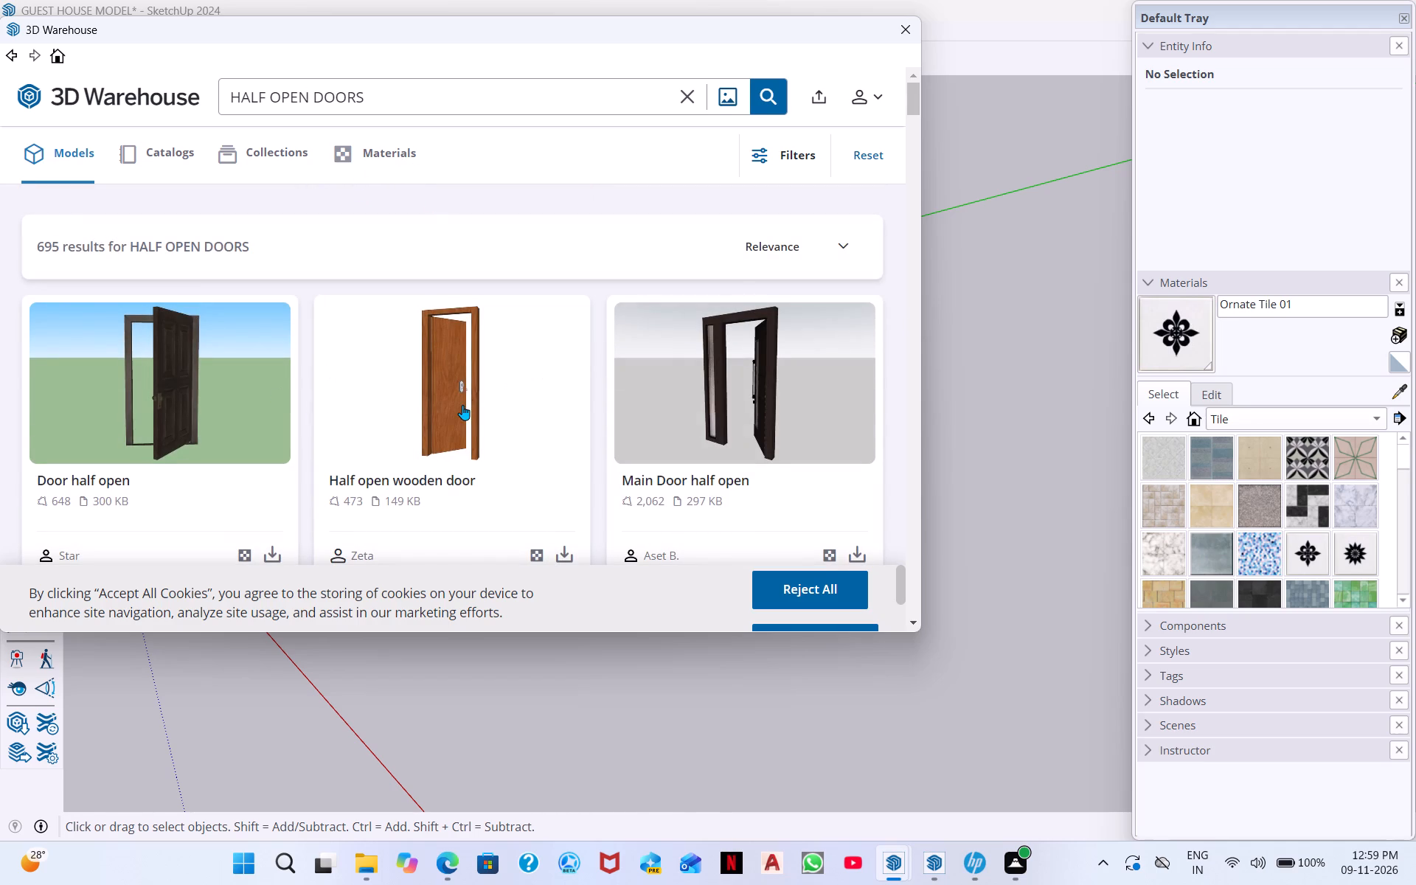
Browse the 3D Warehouse results for HALF OPEN DOORS, comparing hinged, sliding, double and arched doors for the guest house openings.
{"action": "scroll", "coordinate": [462, 405], "scroll_direction": "down", "scroll_amount": 1}
{"action": "scroll", "coordinate": [389, 449], "scroll_direction": "down", "scroll_amount": 4}
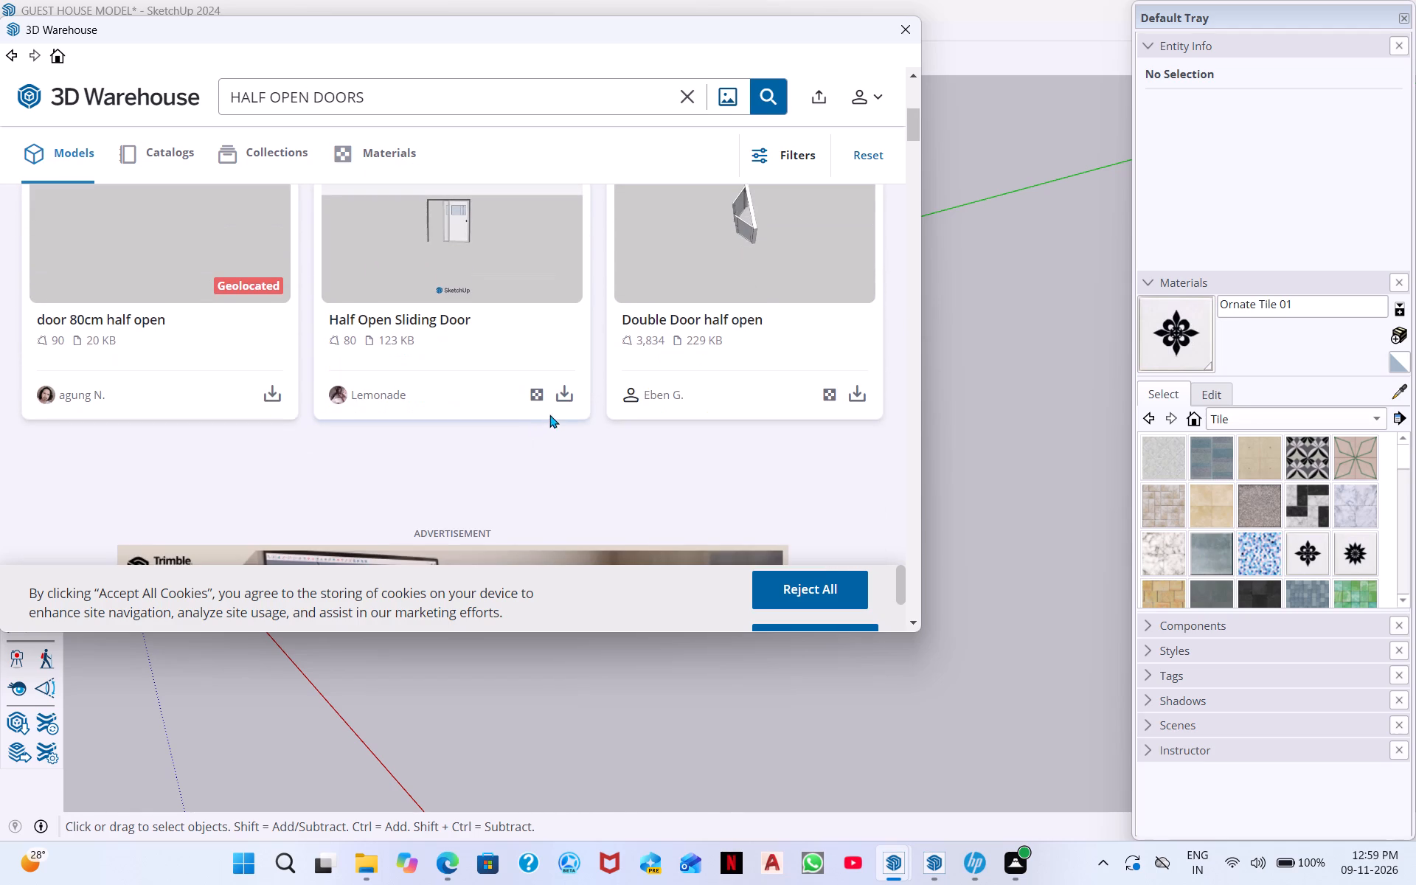
{"action": "scroll", "coordinate": [547, 390], "scroll_direction": "down", "scroll_amount": 2}
{"action": "scroll", "coordinate": [304, 399], "scroll_direction": "down", "scroll_amount": 4}
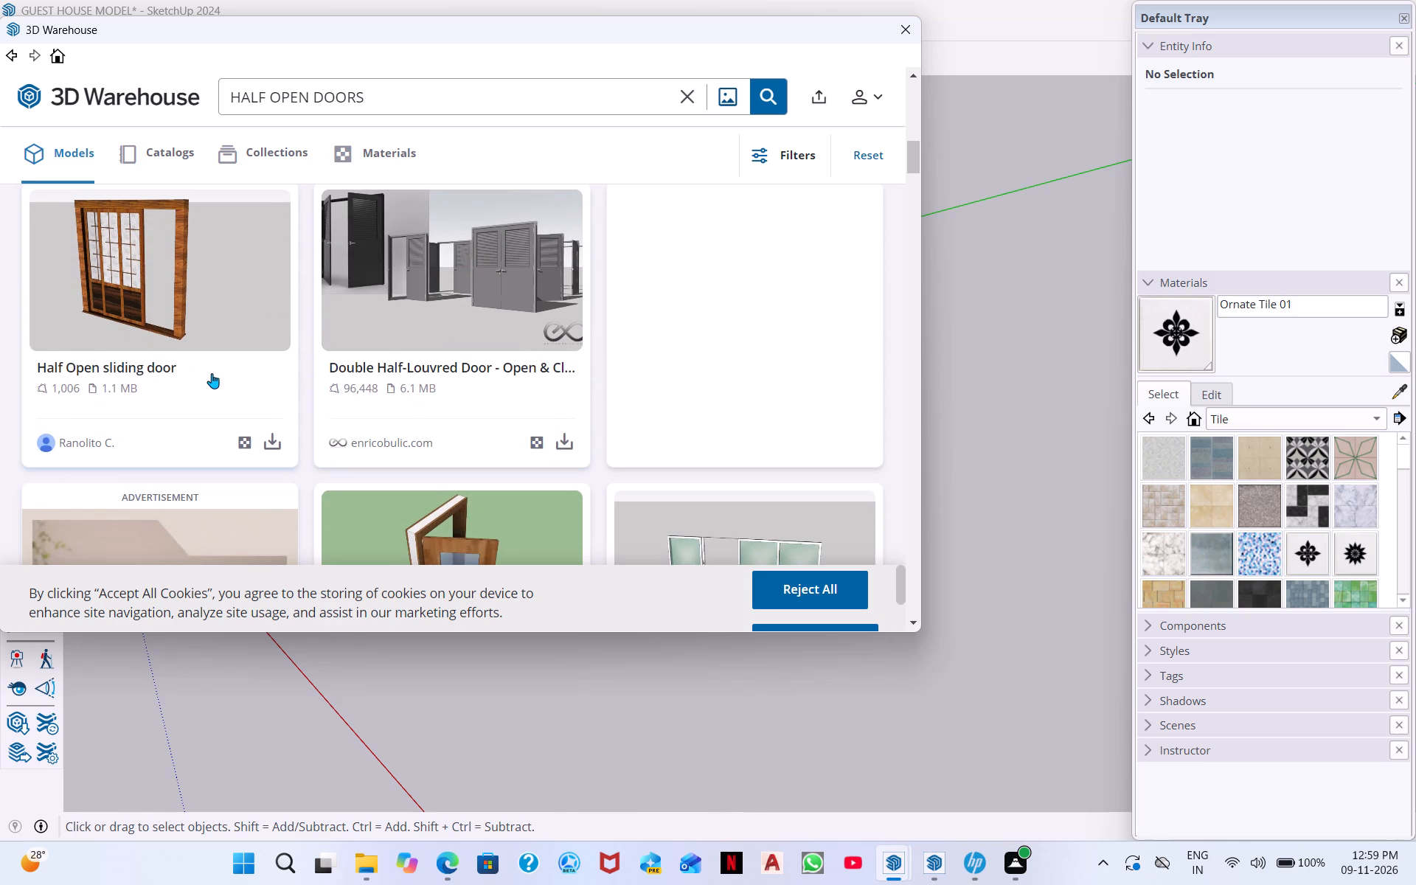
{"action": "scroll", "coordinate": [388, 432], "scroll_direction": "down", "scroll_amount": 2}
{"action": "scroll", "coordinate": [536, 394], "scroll_direction": "down", "scroll_amount": 2}
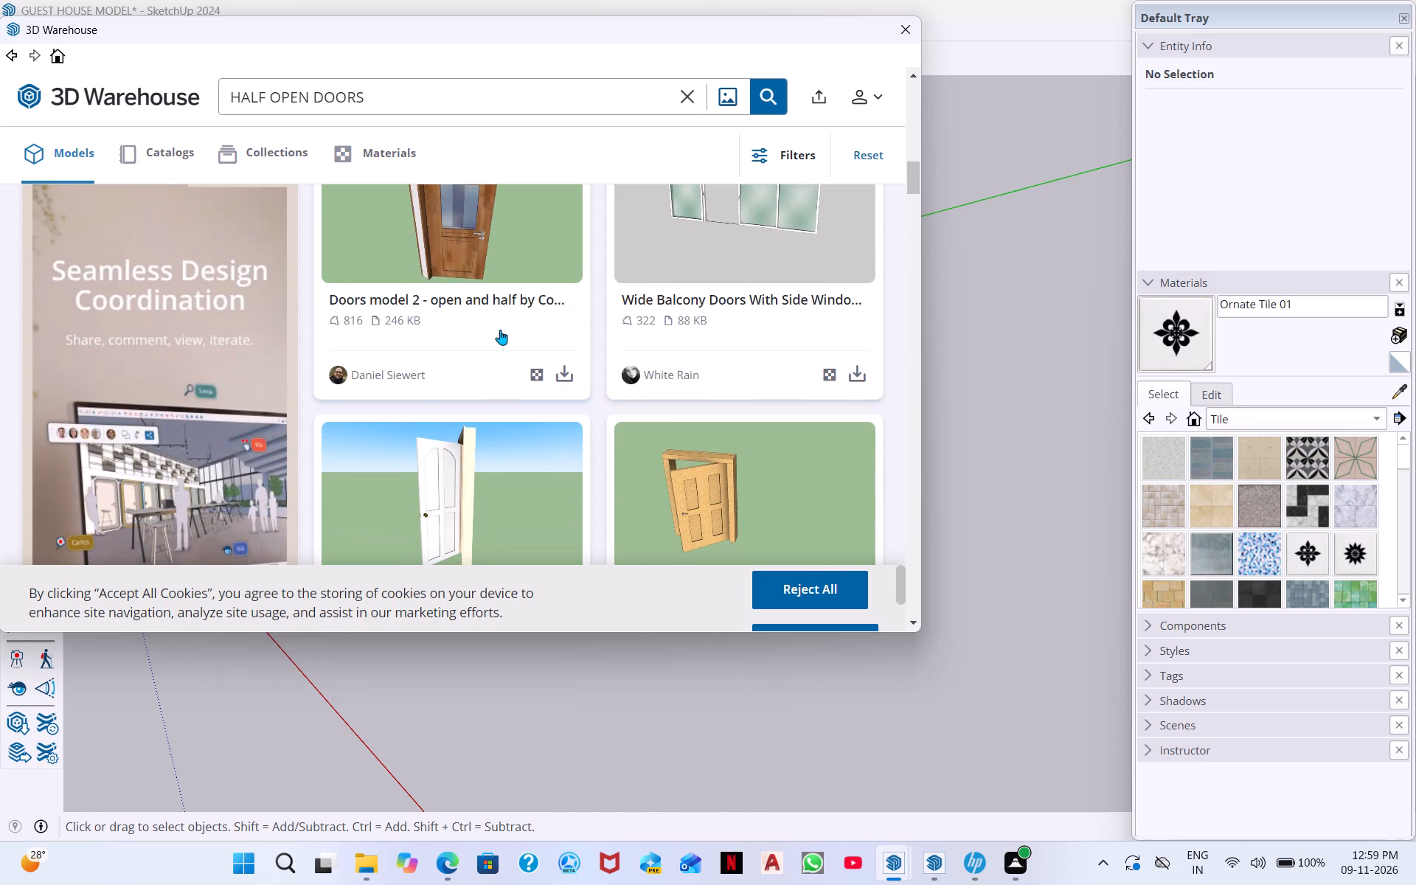
{"action": "scroll", "coordinate": [535, 350], "scroll_direction": "down", "scroll_amount": 2}
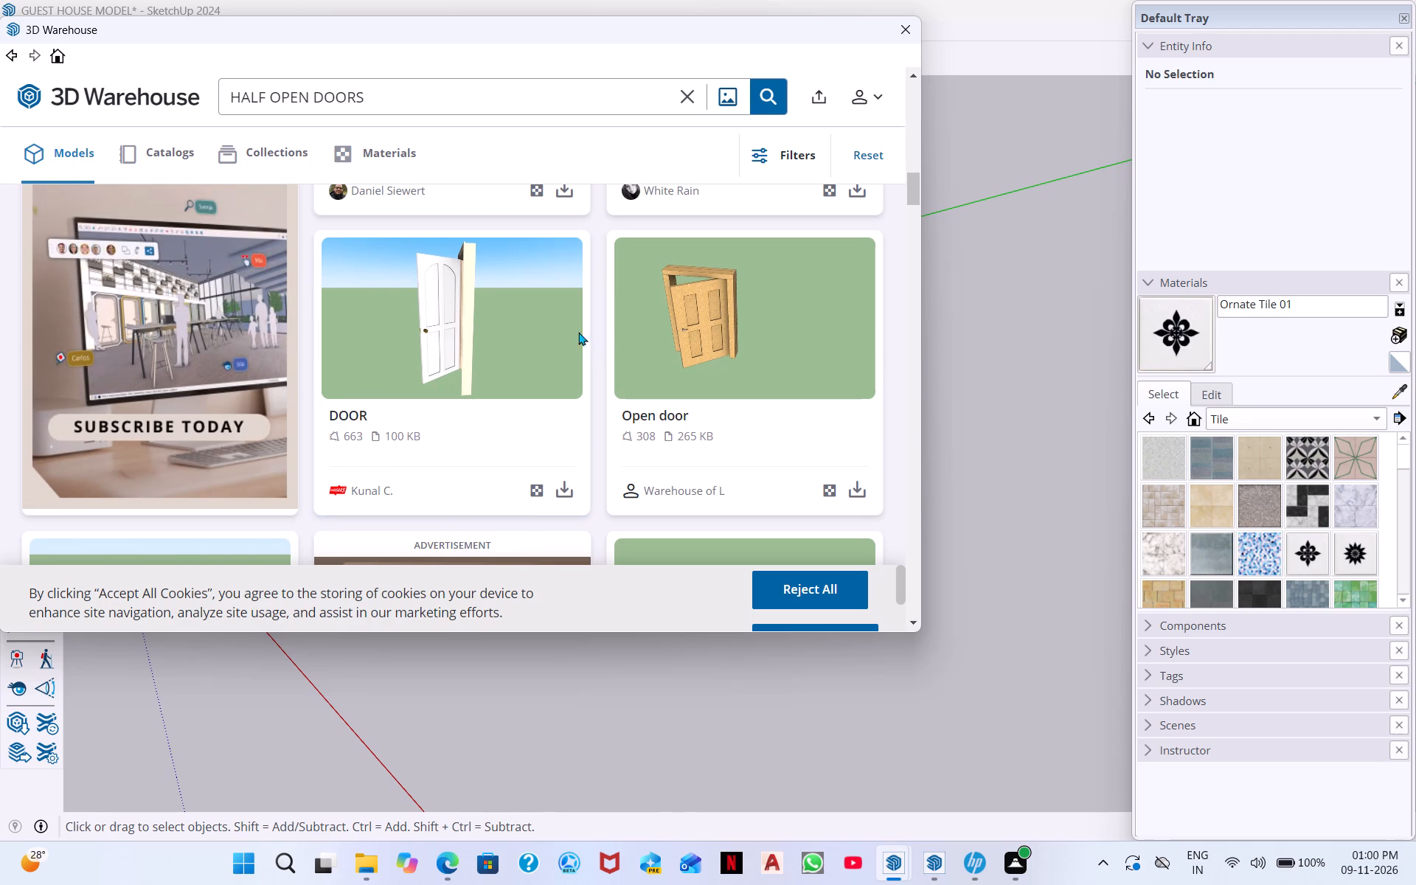
{"action": "scroll", "coordinate": [465, 328], "scroll_direction": "down", "scroll_amount": 3}
{"action": "scroll", "coordinate": [403, 330], "scroll_direction": "down", "scroll_amount": 3}
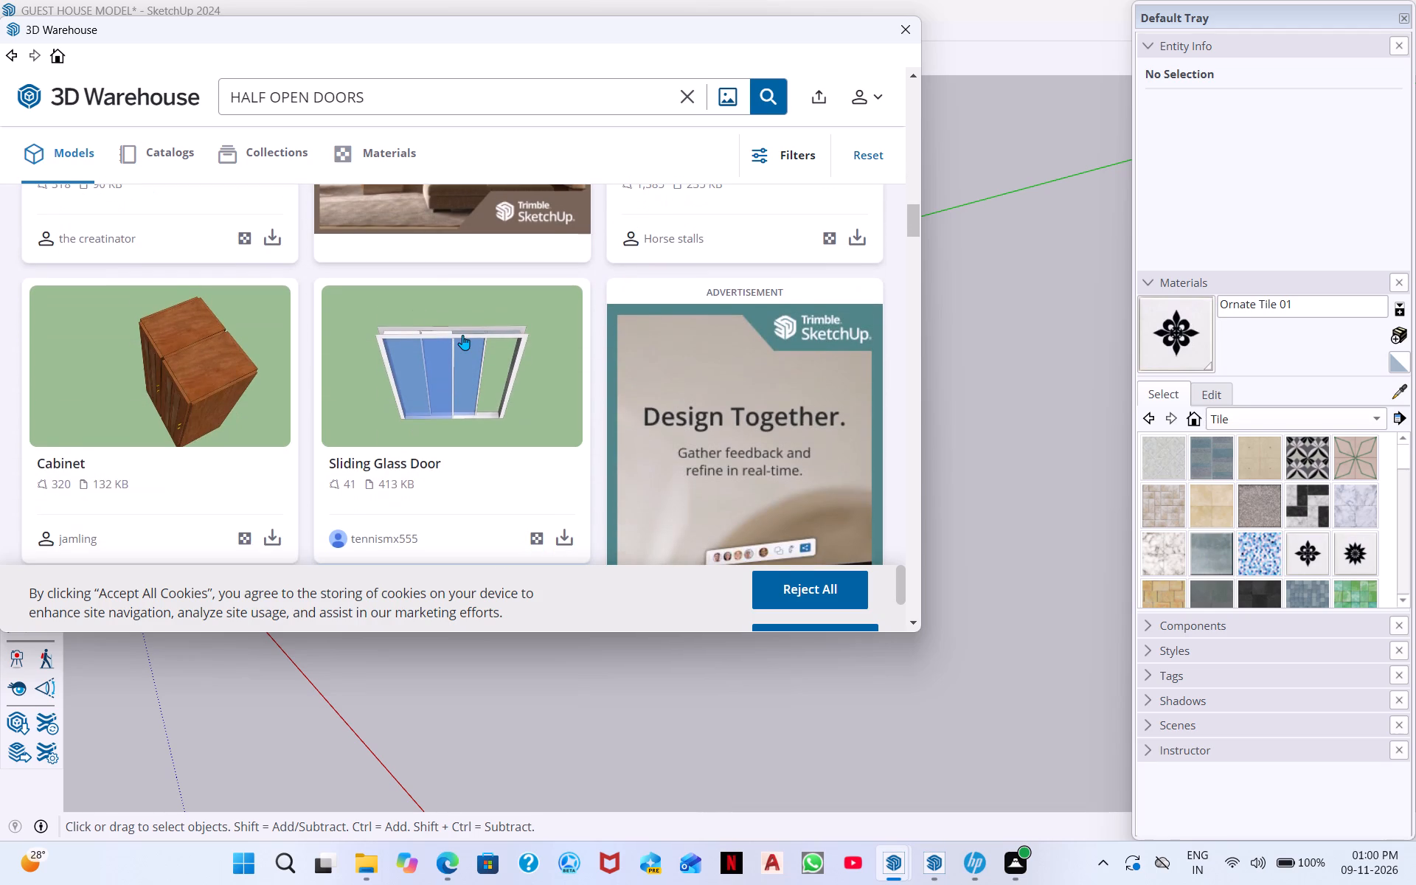
{"action": "scroll", "coordinate": [462, 335], "scroll_direction": "down", "scroll_amount": 5}
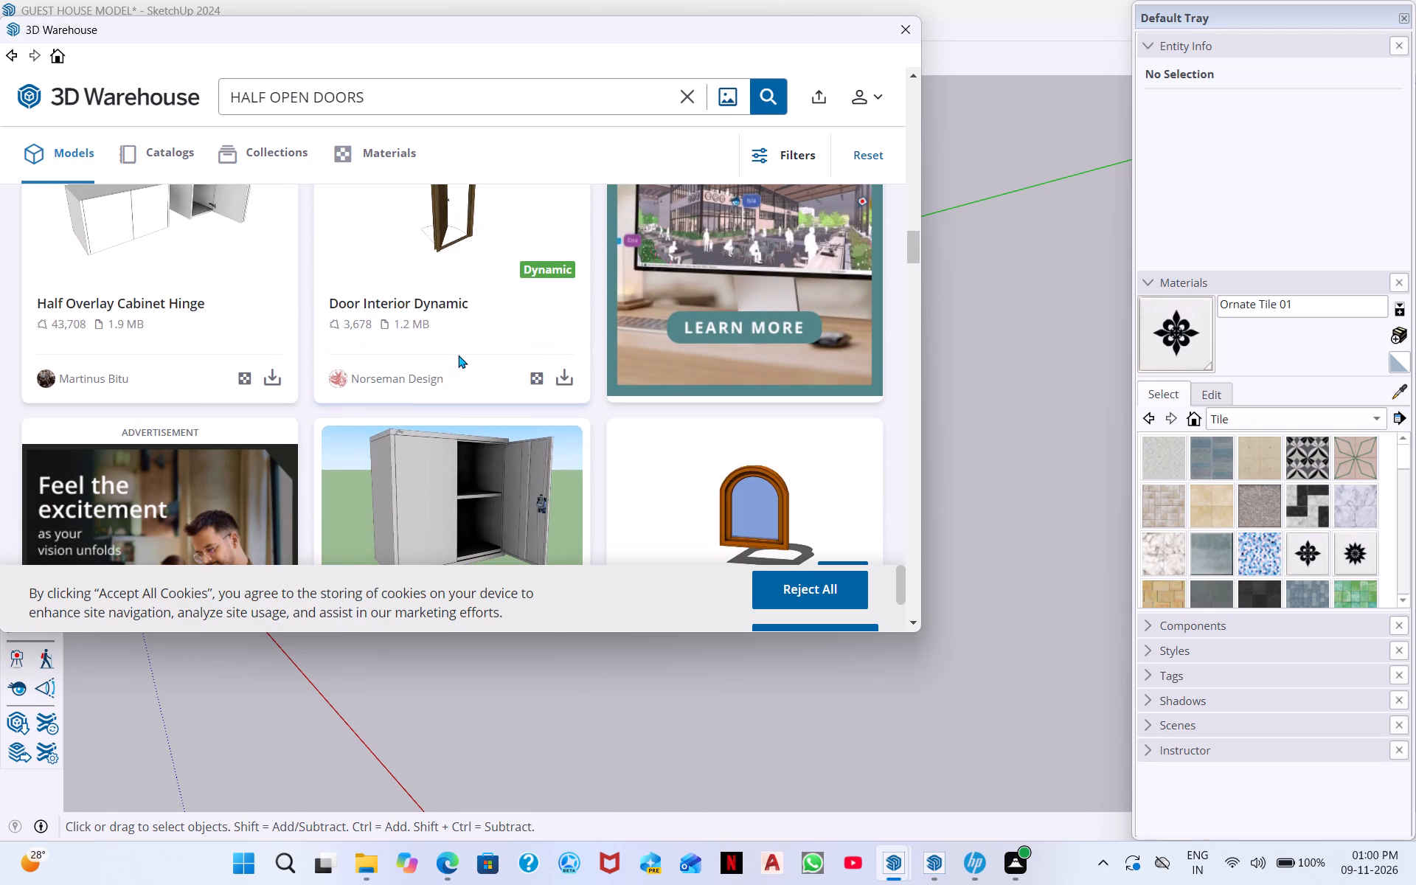
{"action": "scroll", "coordinate": [458, 354], "scroll_direction": "down", "scroll_amount": 6}
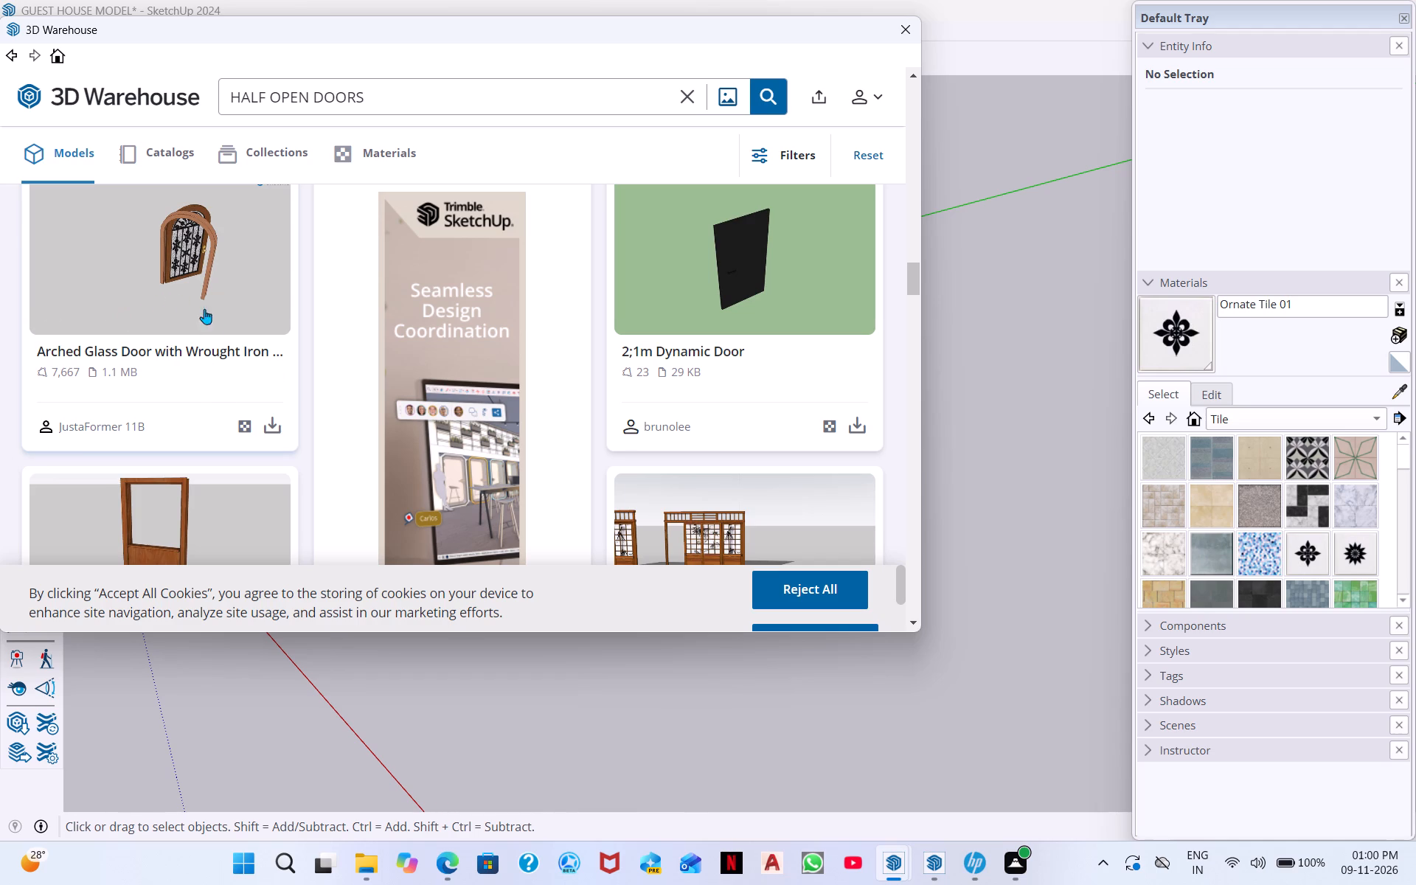
Load the Arched Glass Door with Wrought Iron Center into the model and place it on open ground beyond the living room end.
{"action": "left_click", "coordinate": [263, 434]}
{"action": "left_click", "coordinate": [415, 353]}
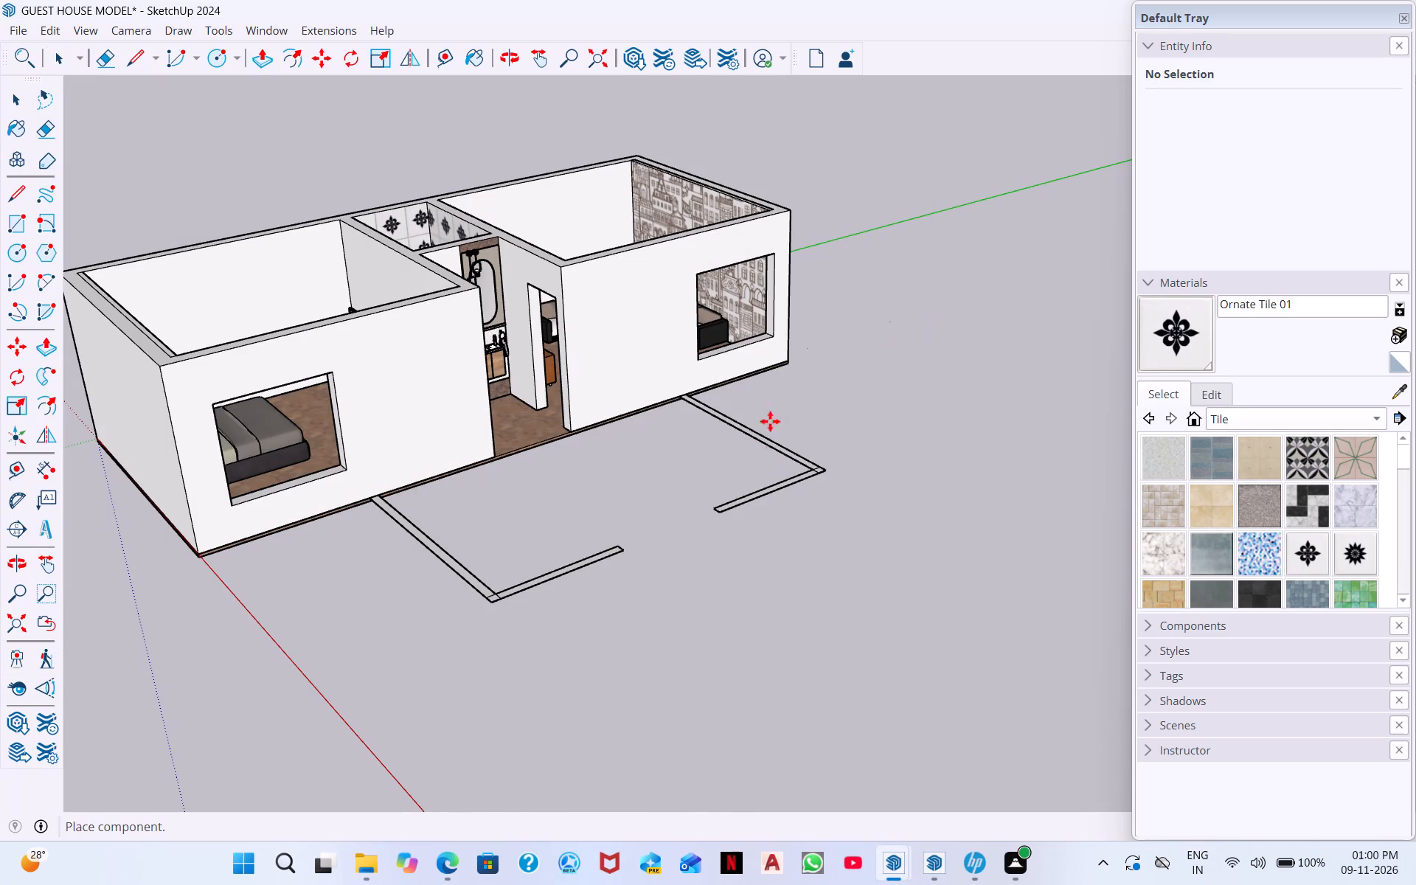
{"action": "left_click", "coordinate": [912, 406]}
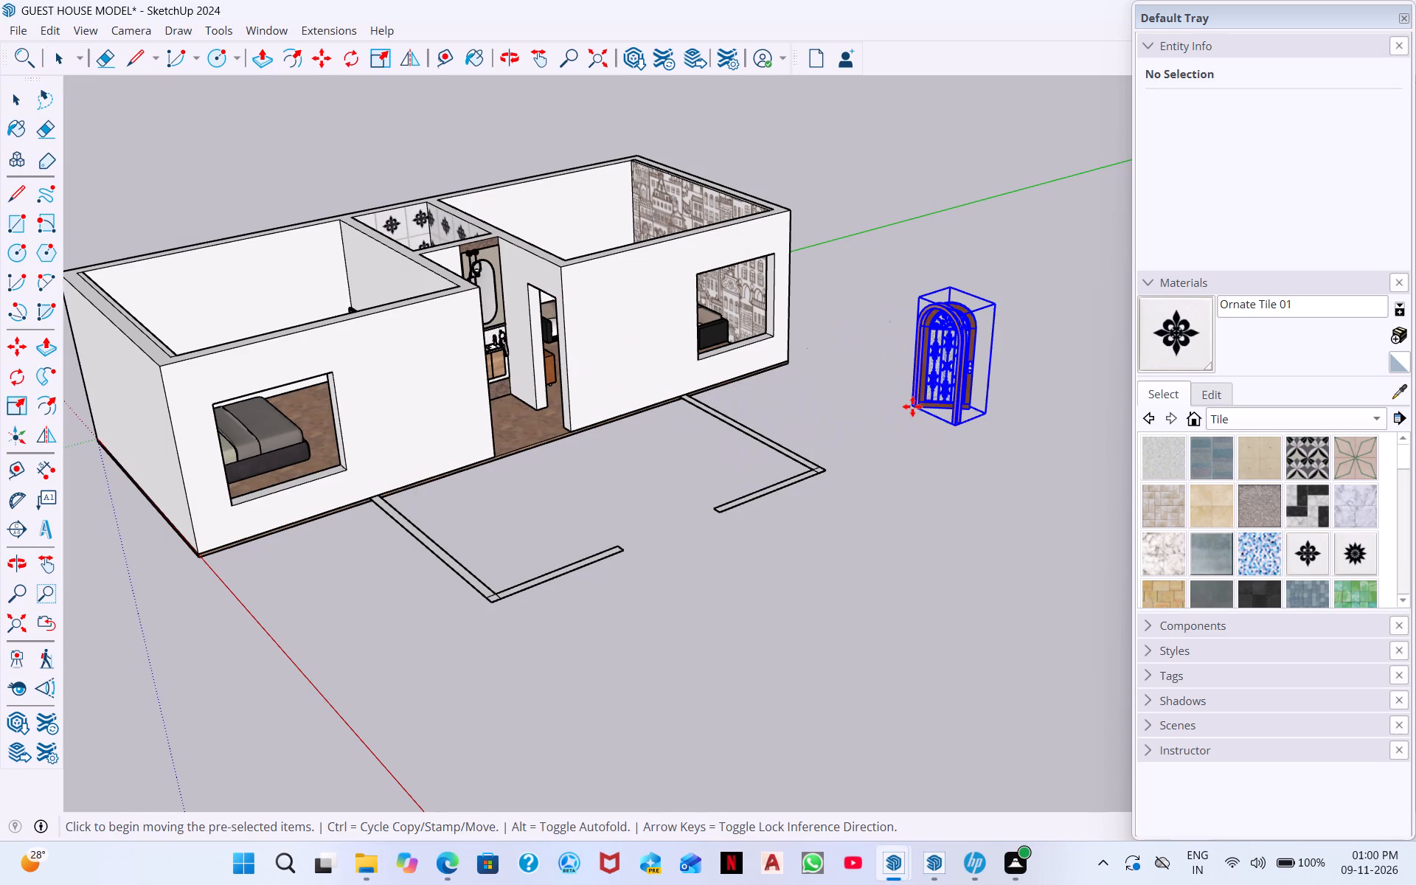
{"action": "left_click", "coordinate": [973, 262]}
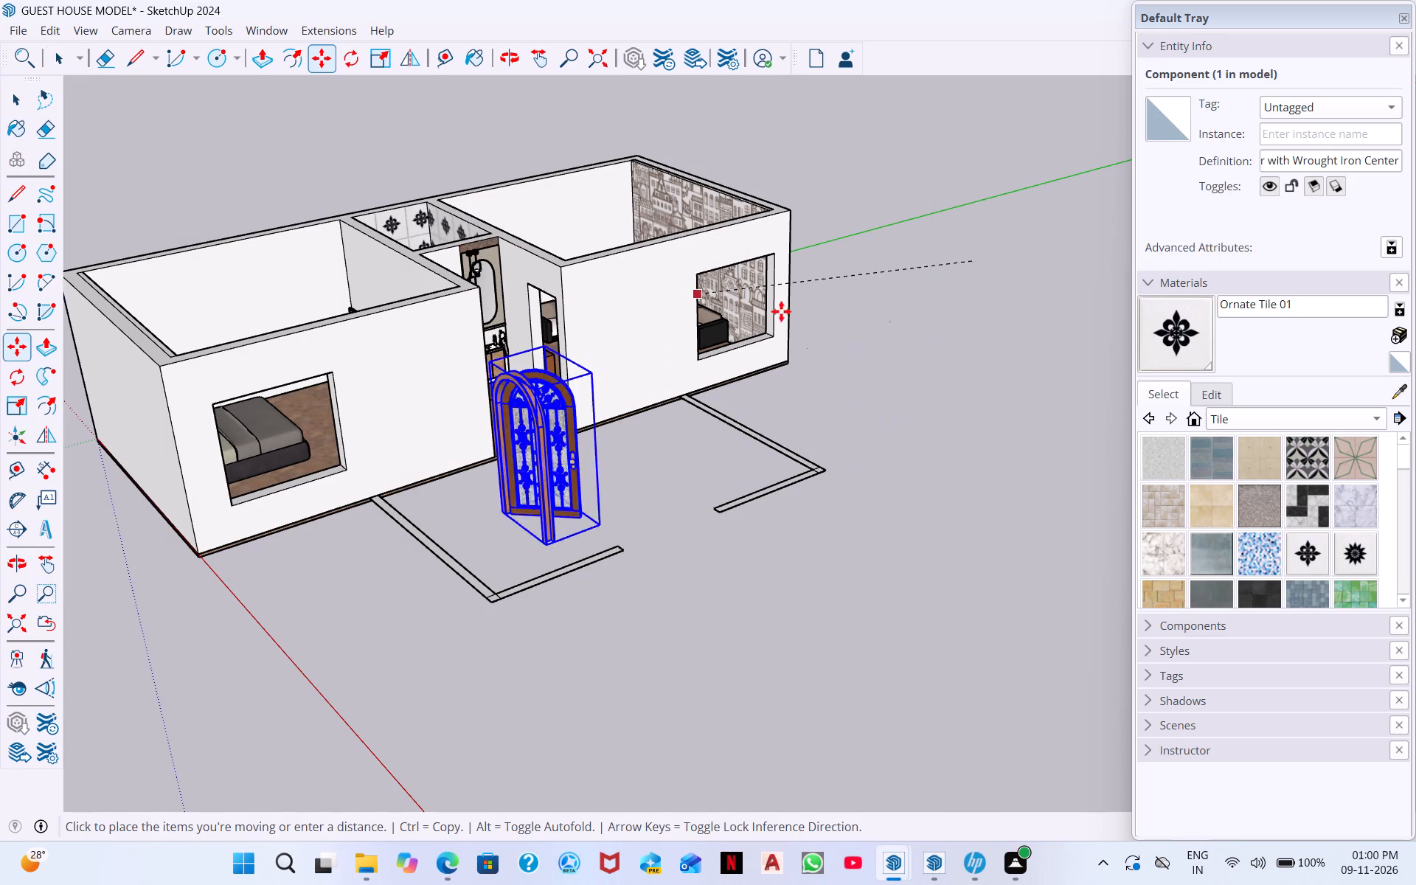
{"action": "left_click", "coordinate": [1007, 179]}
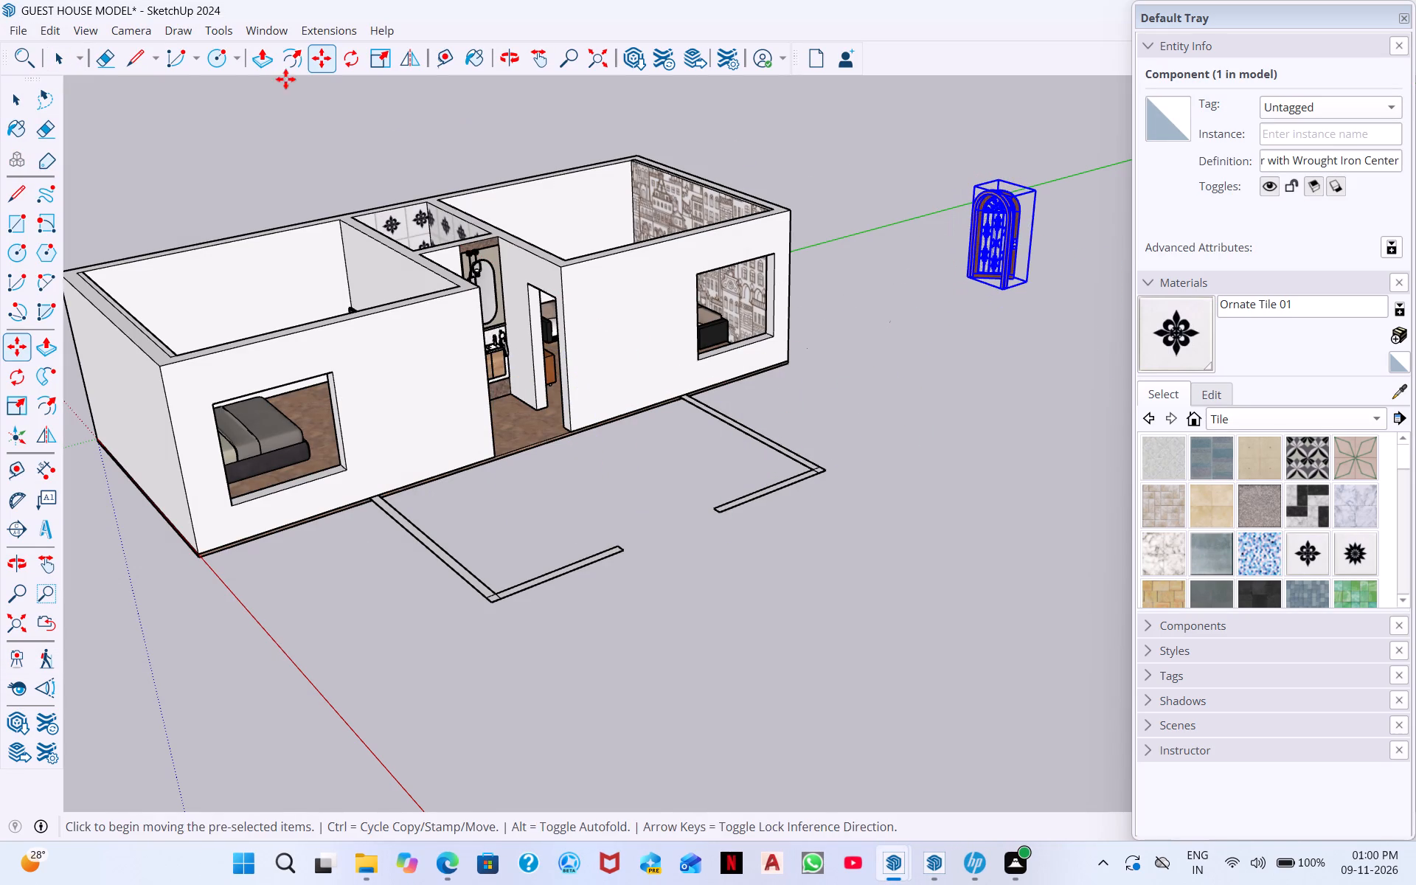
Reopen 3D Warehouse and look deeper through the HALF OPEN DOORS results for another door that suits the guest house.
{"action": "left_click", "coordinate": [25, 718]}
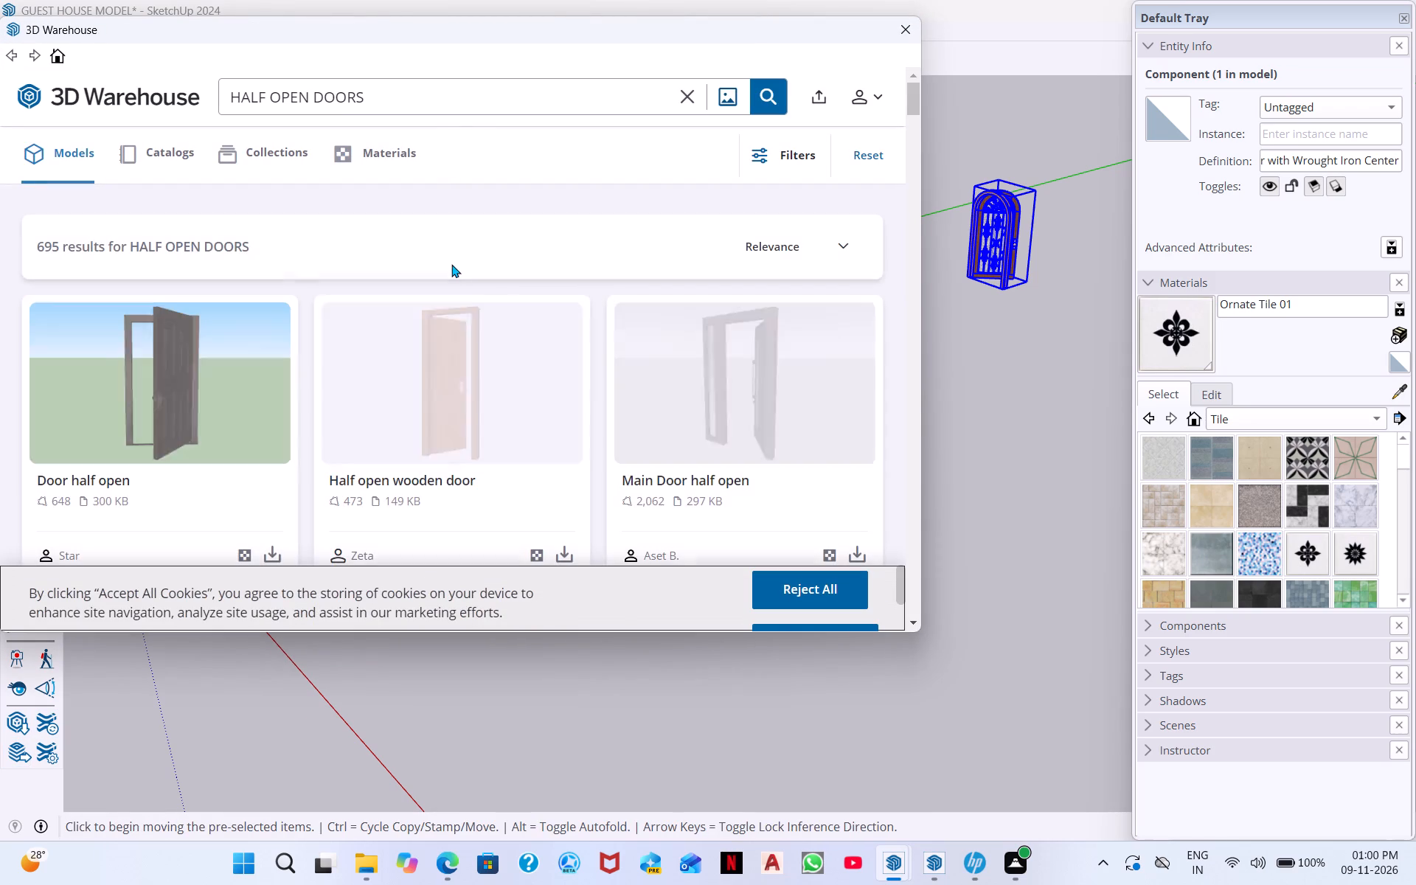
{"action": "scroll", "coordinate": [591, 359], "scroll_direction": "down", "scroll_amount": 3}
{"action": "scroll", "coordinate": [667, 390], "scroll_direction": "down", "scroll_amount": 1}
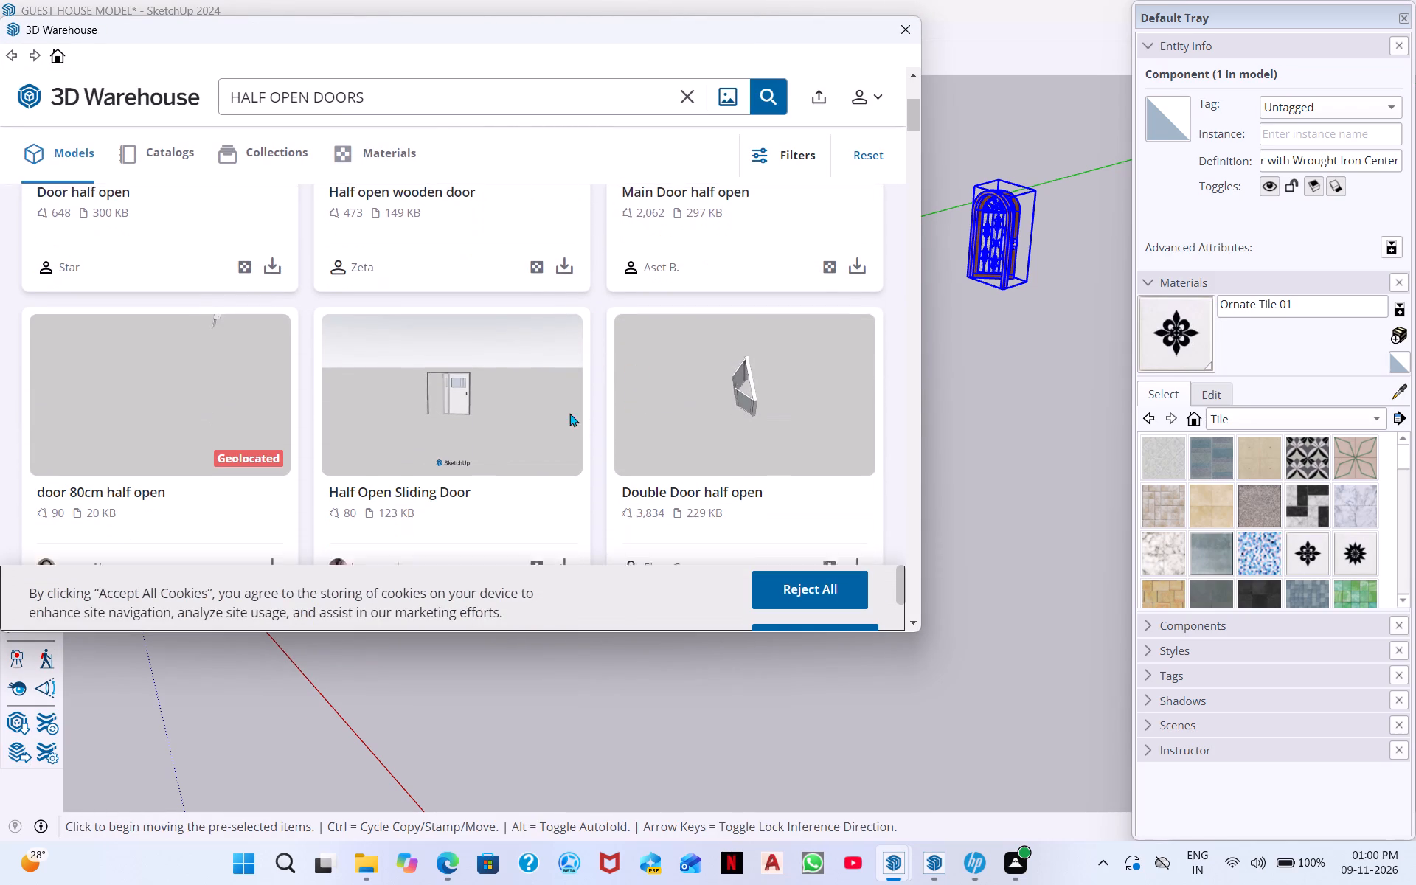
{"action": "scroll", "coordinate": [365, 440], "scroll_direction": "down", "scroll_amount": 8}
{"action": "scroll", "coordinate": [311, 404], "scroll_direction": "up", "scroll_amount": 1}
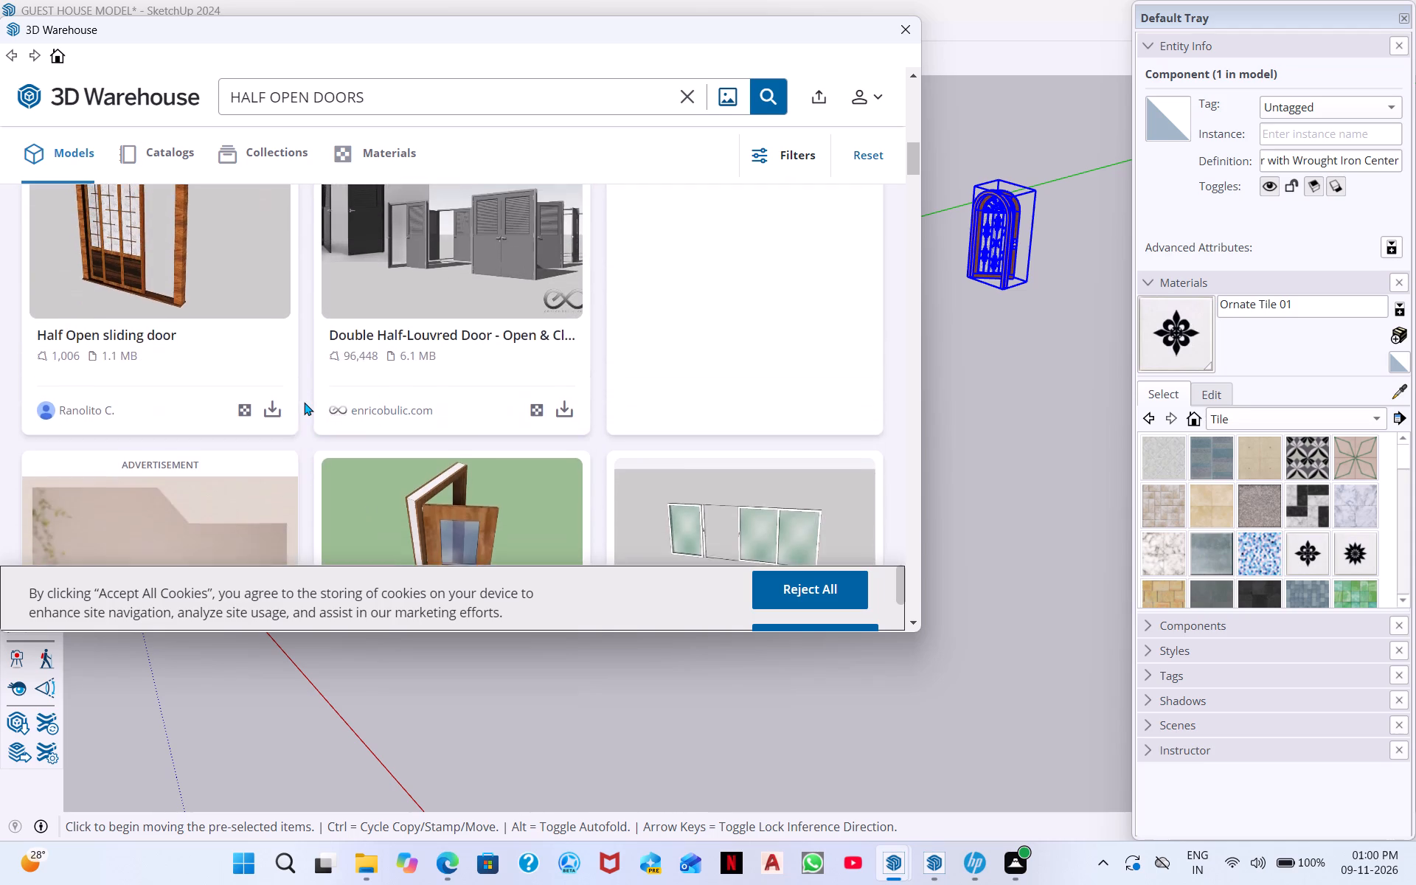
{"action": "scroll", "coordinate": [304, 402], "scroll_direction": "up", "scroll_amount": 2}
{"action": "scroll", "coordinate": [302, 409], "scroll_direction": "down", "scroll_amount": 6}
{"action": "scroll", "coordinate": [467, 379], "scroll_direction": "down", "scroll_amount": 5}
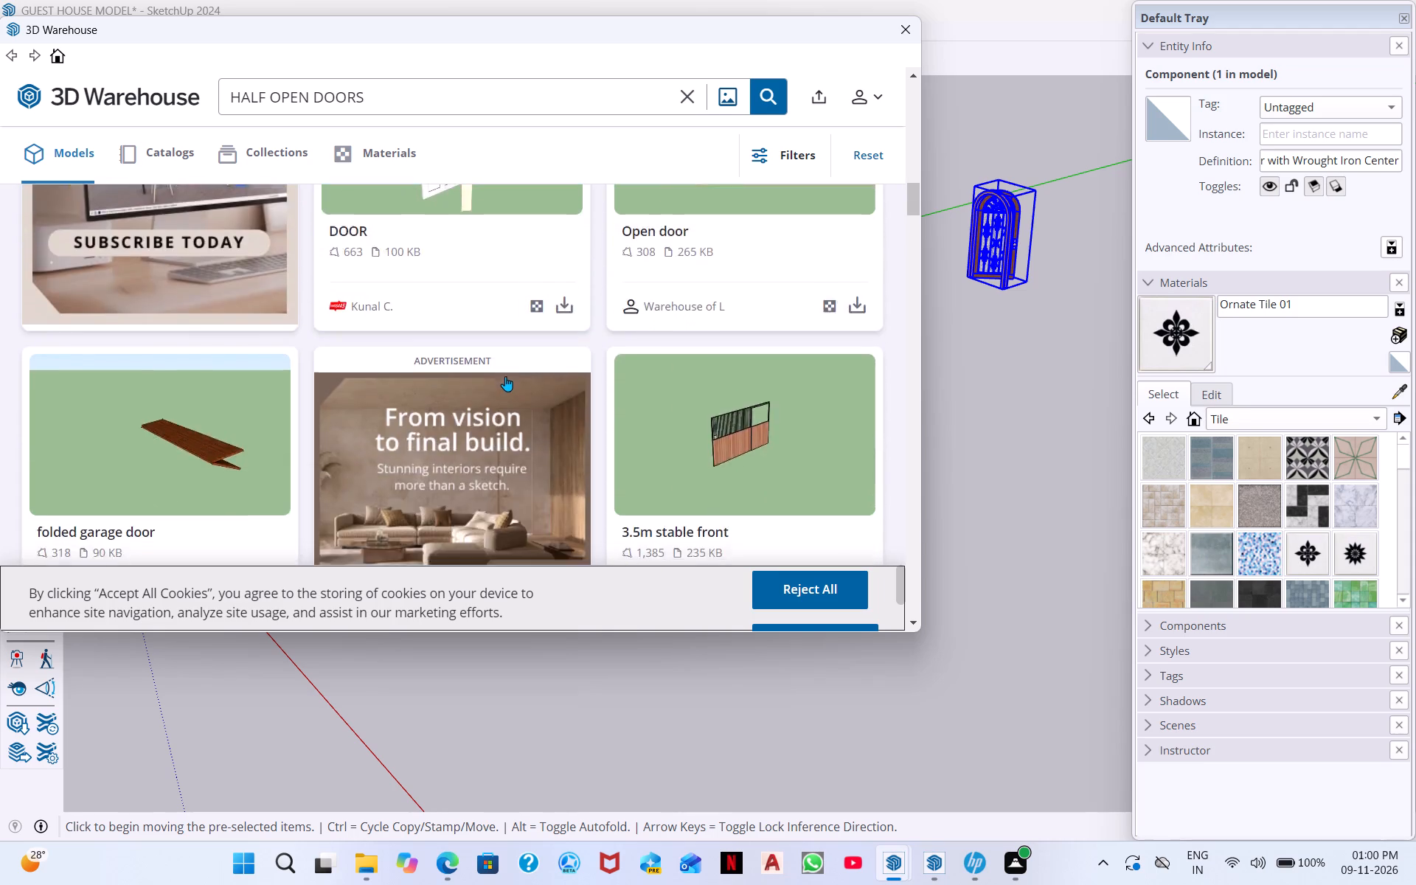
{"action": "scroll", "coordinate": [505, 376], "scroll_direction": "down", "scroll_amount": 17}
{"action": "scroll", "coordinate": [487, 493], "scroll_direction": "down", "scroll_amount": 7}
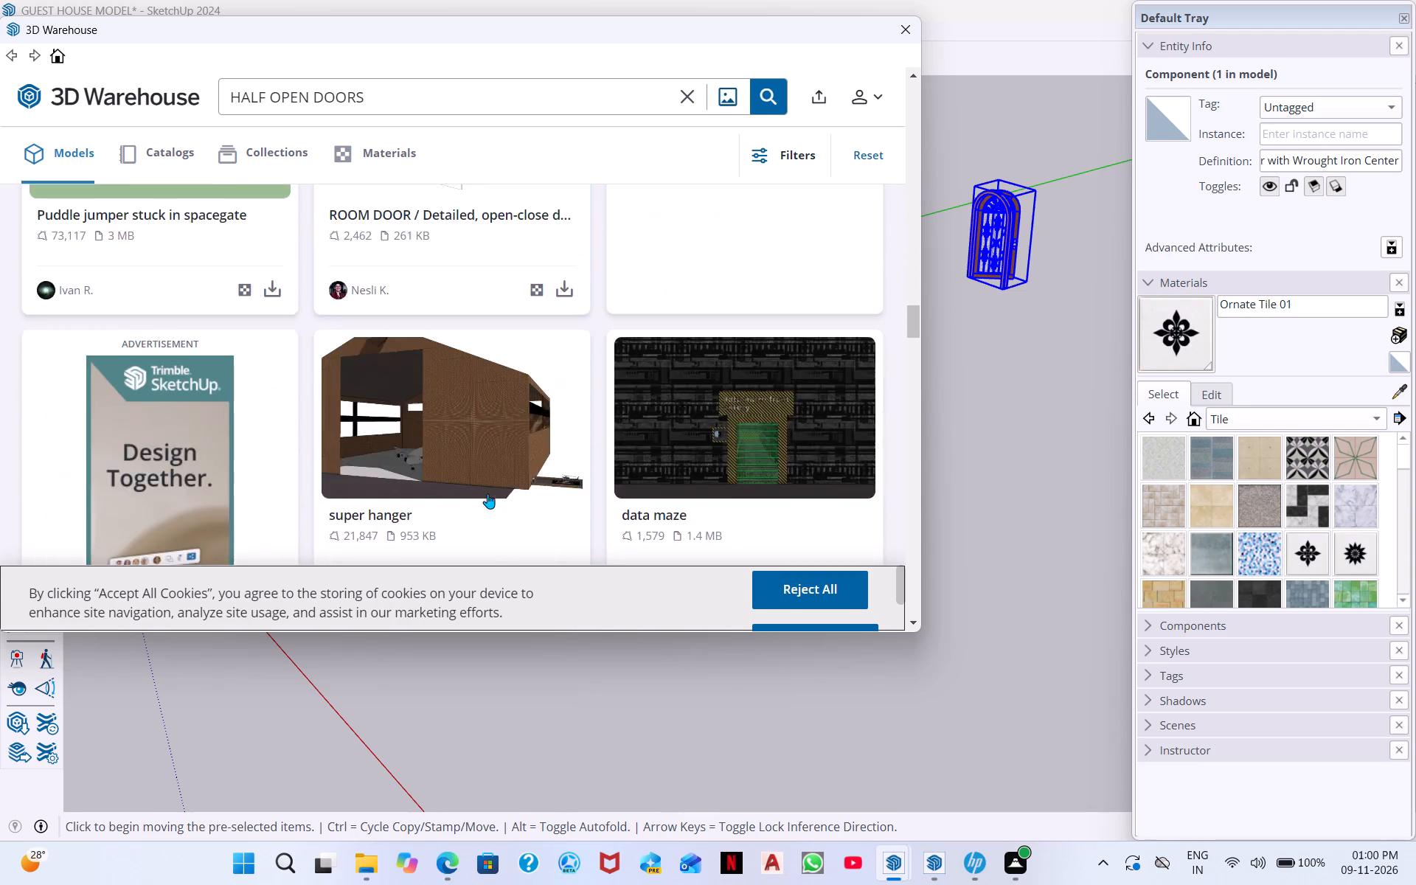
{"action": "scroll", "coordinate": [487, 493], "scroll_direction": "down", "scroll_amount": 3}
{"action": "scroll", "coordinate": [487, 493], "scroll_direction": "up", "scroll_amount": 3}
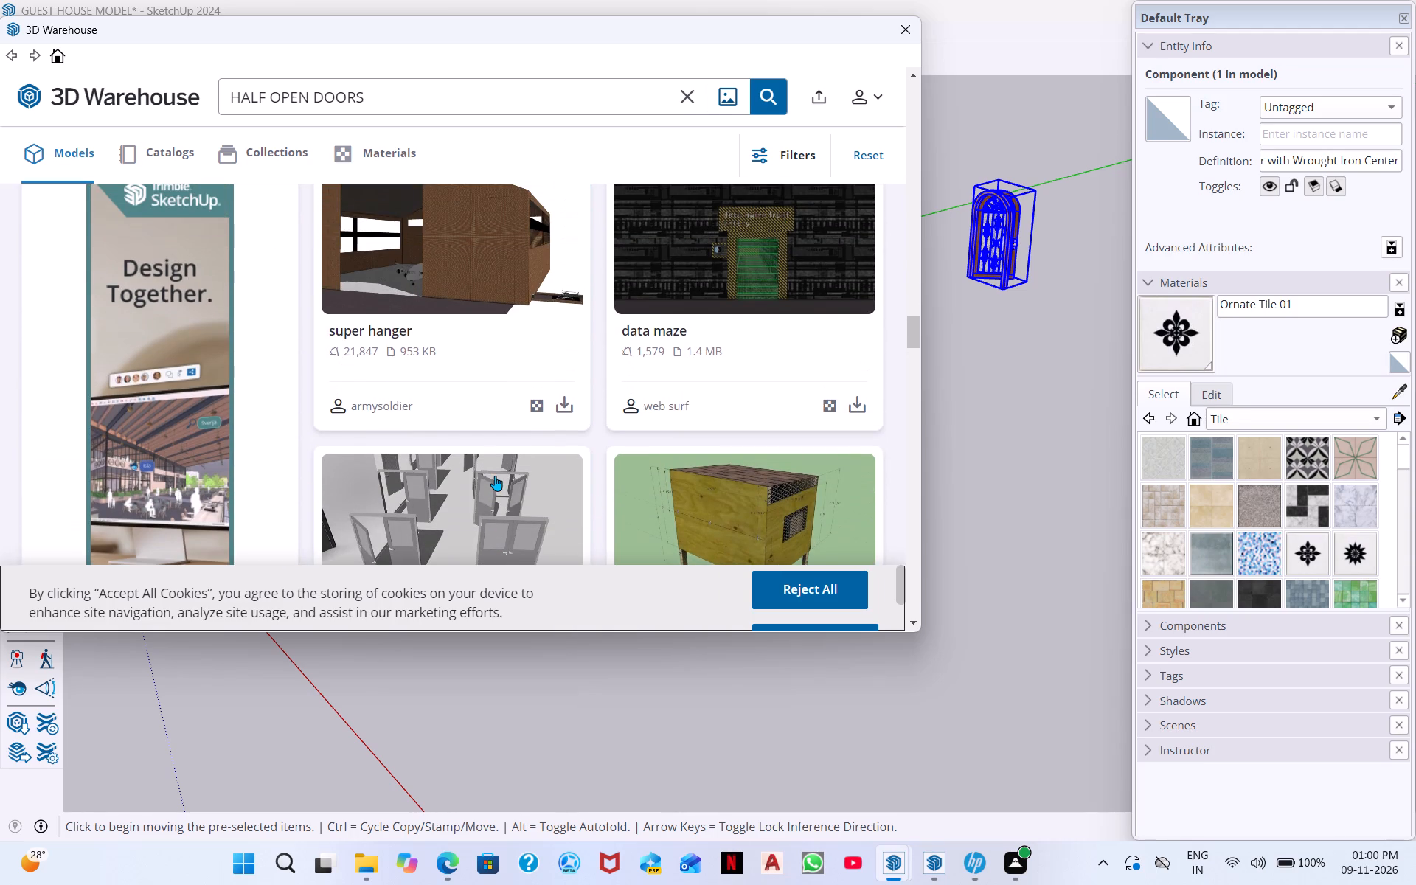
{"action": "scroll", "coordinate": [495, 476], "scroll_direction": "down", "scroll_amount": 7}
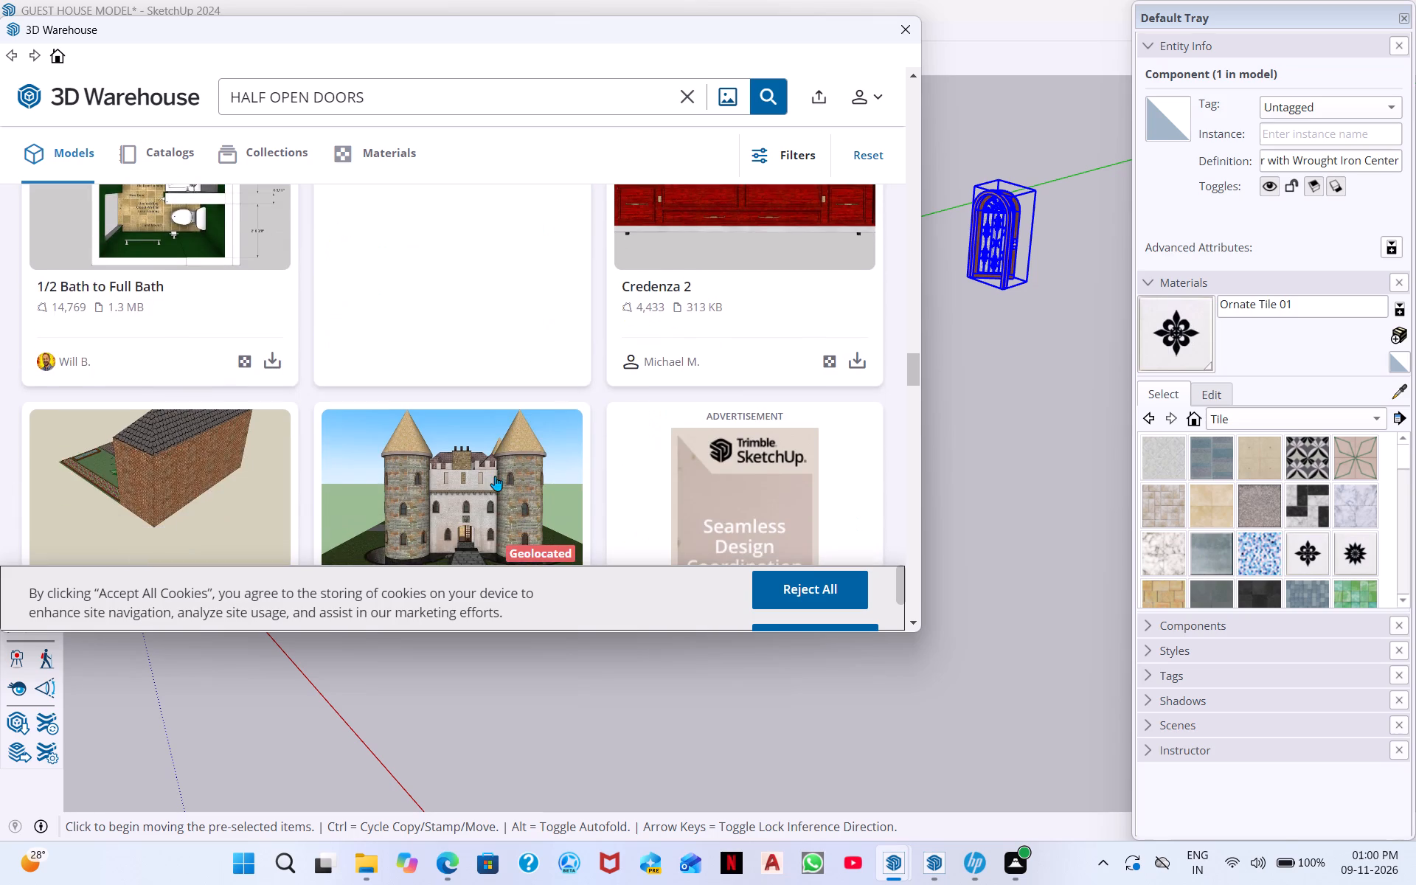
{"action": "scroll", "coordinate": [486, 470], "scroll_direction": "down", "scroll_amount": 3}
{"action": "scroll", "coordinate": [403, 479], "scroll_direction": "down", "scroll_amount": 4}
{"action": "scroll", "coordinate": [341, 497], "scroll_direction": "down", "scroll_amount": 5}
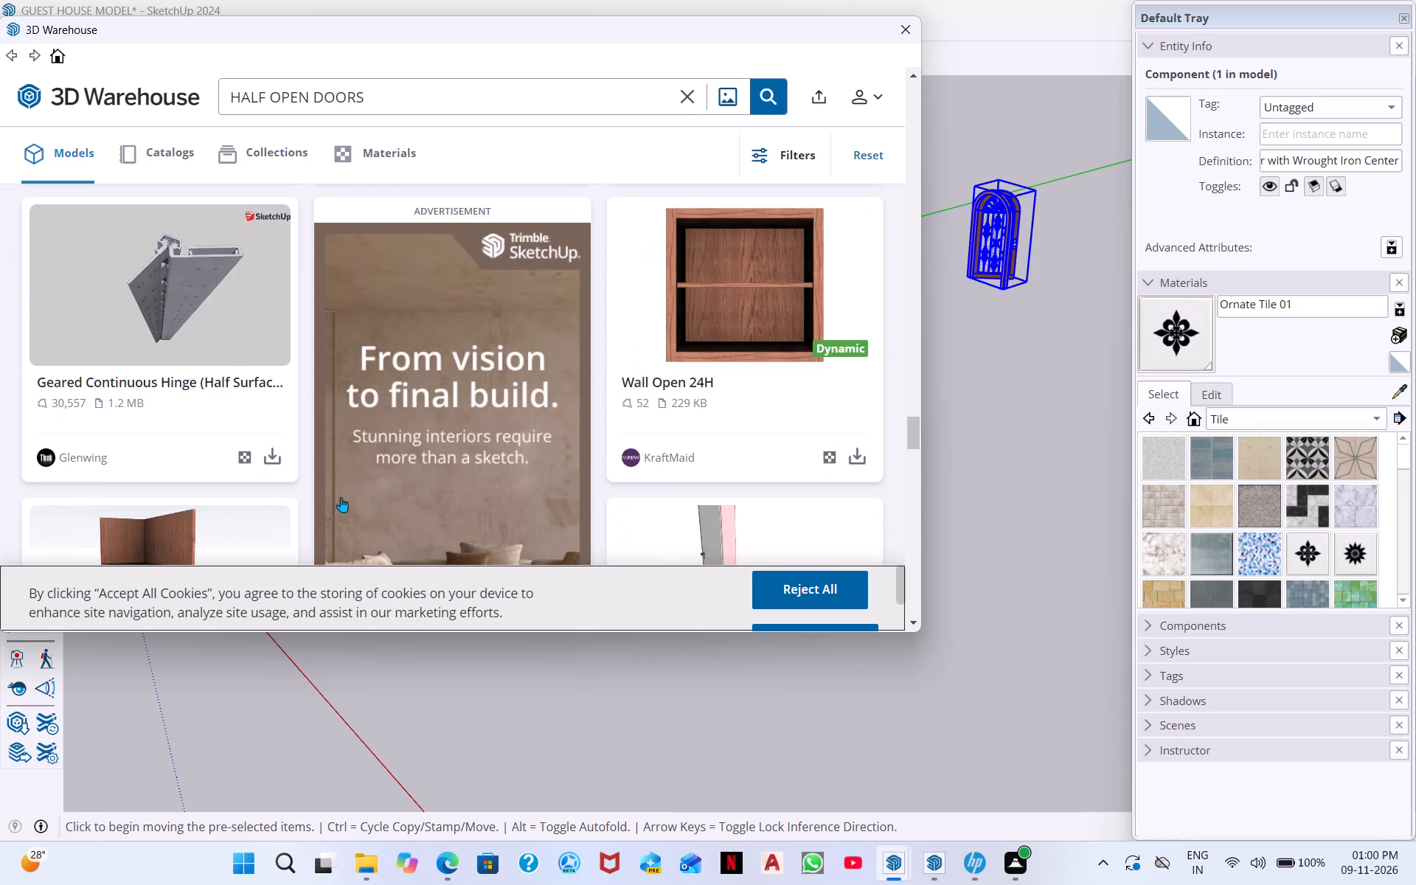
{"action": "scroll", "coordinate": [344, 487], "scroll_direction": "down", "scroll_amount": 14}
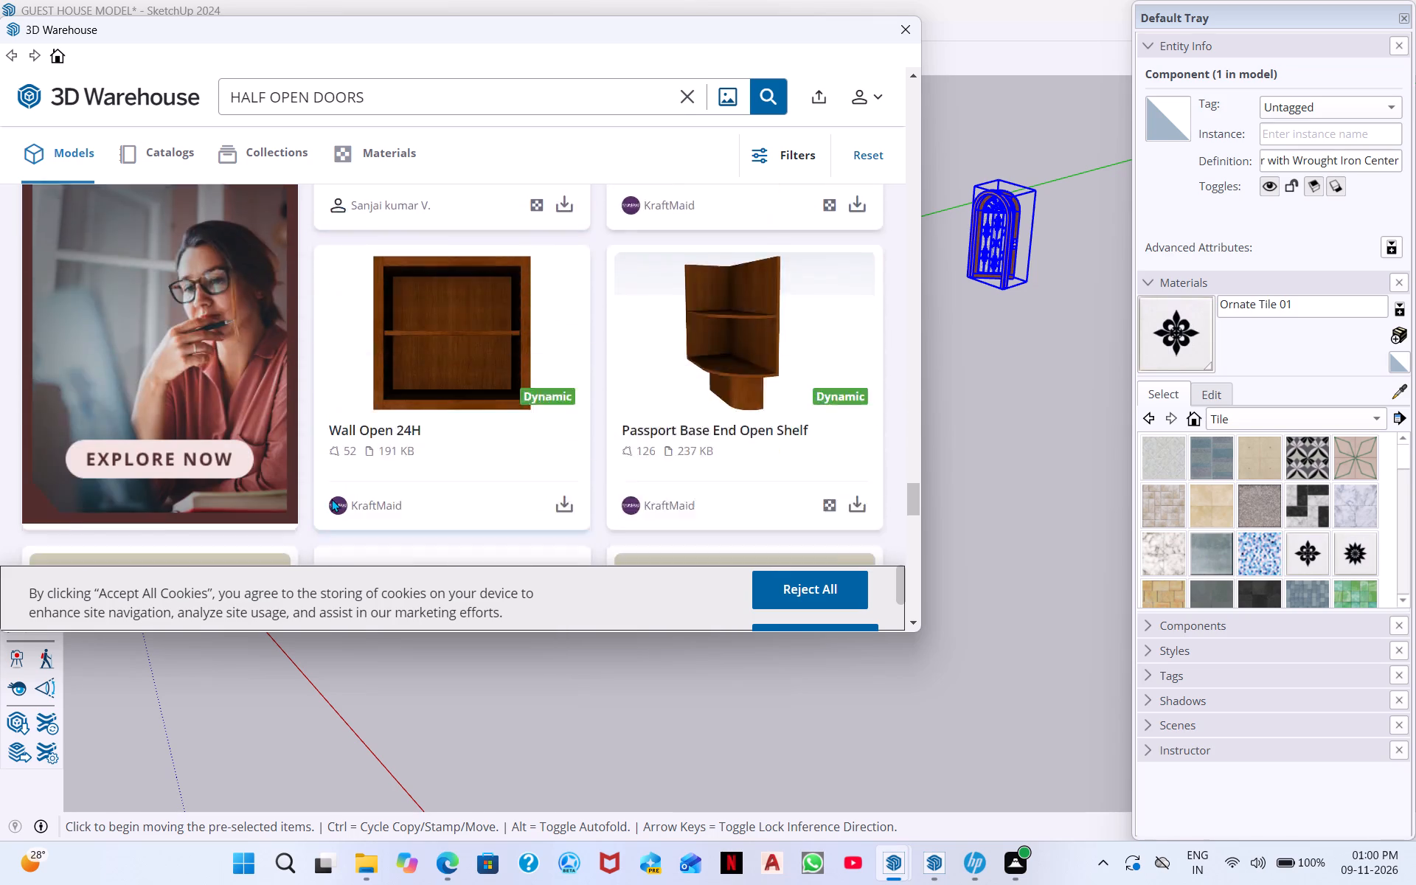
{"action": "scroll", "coordinate": [330, 476], "scroll_direction": "down", "scroll_amount": 15}
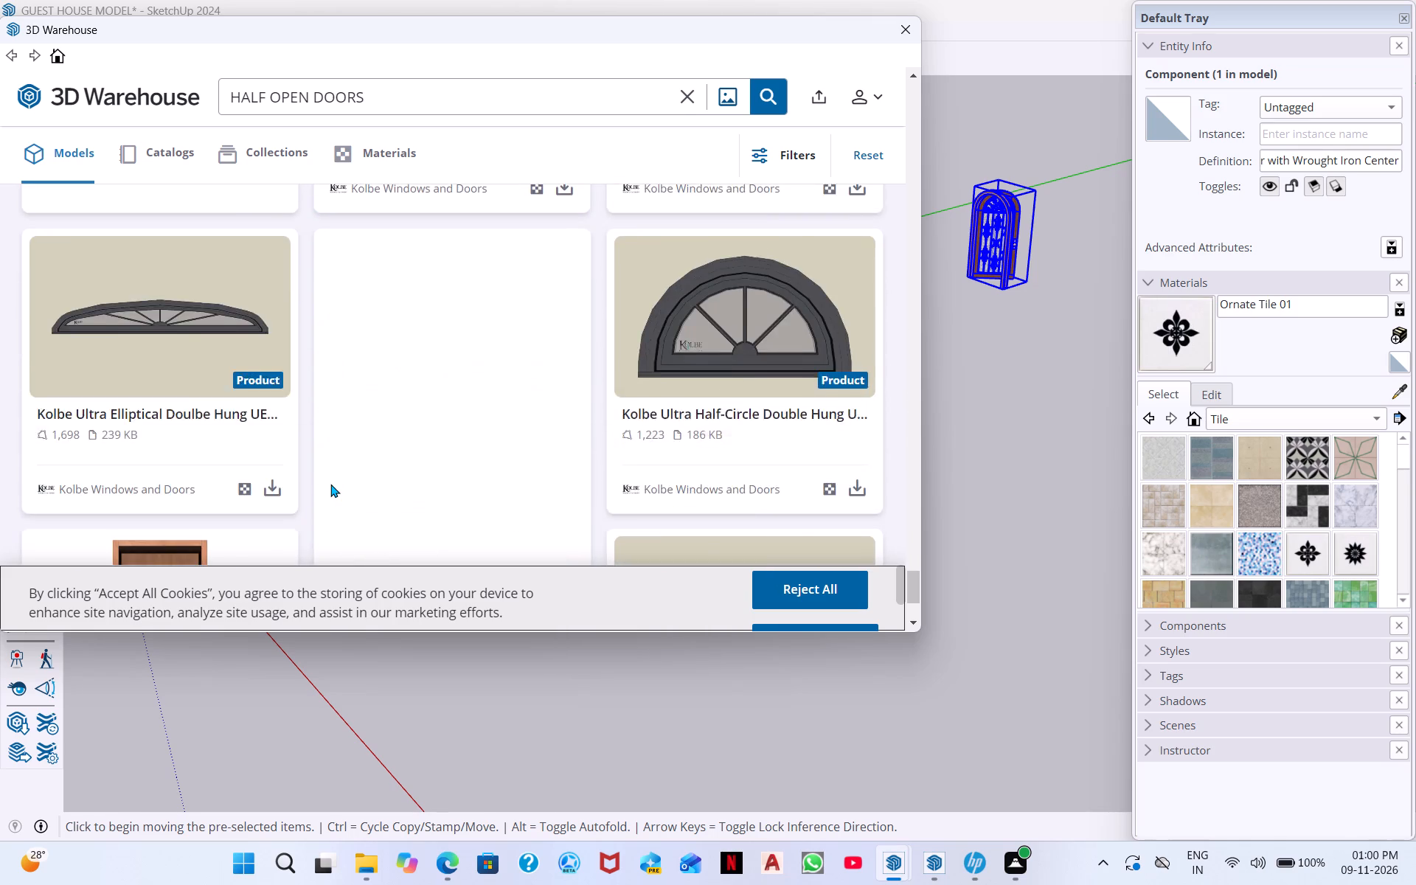
{"action": "scroll", "coordinate": [330, 484], "scroll_direction": "down", "scroll_amount": 10}
Return to the earlier HALF OPEN DOORS results and compare the single open doors, including Doors model 2, DOOR and Open door.
{"action": "scroll", "coordinate": [330, 484], "scroll_direction": "up", "scroll_amount": 15}
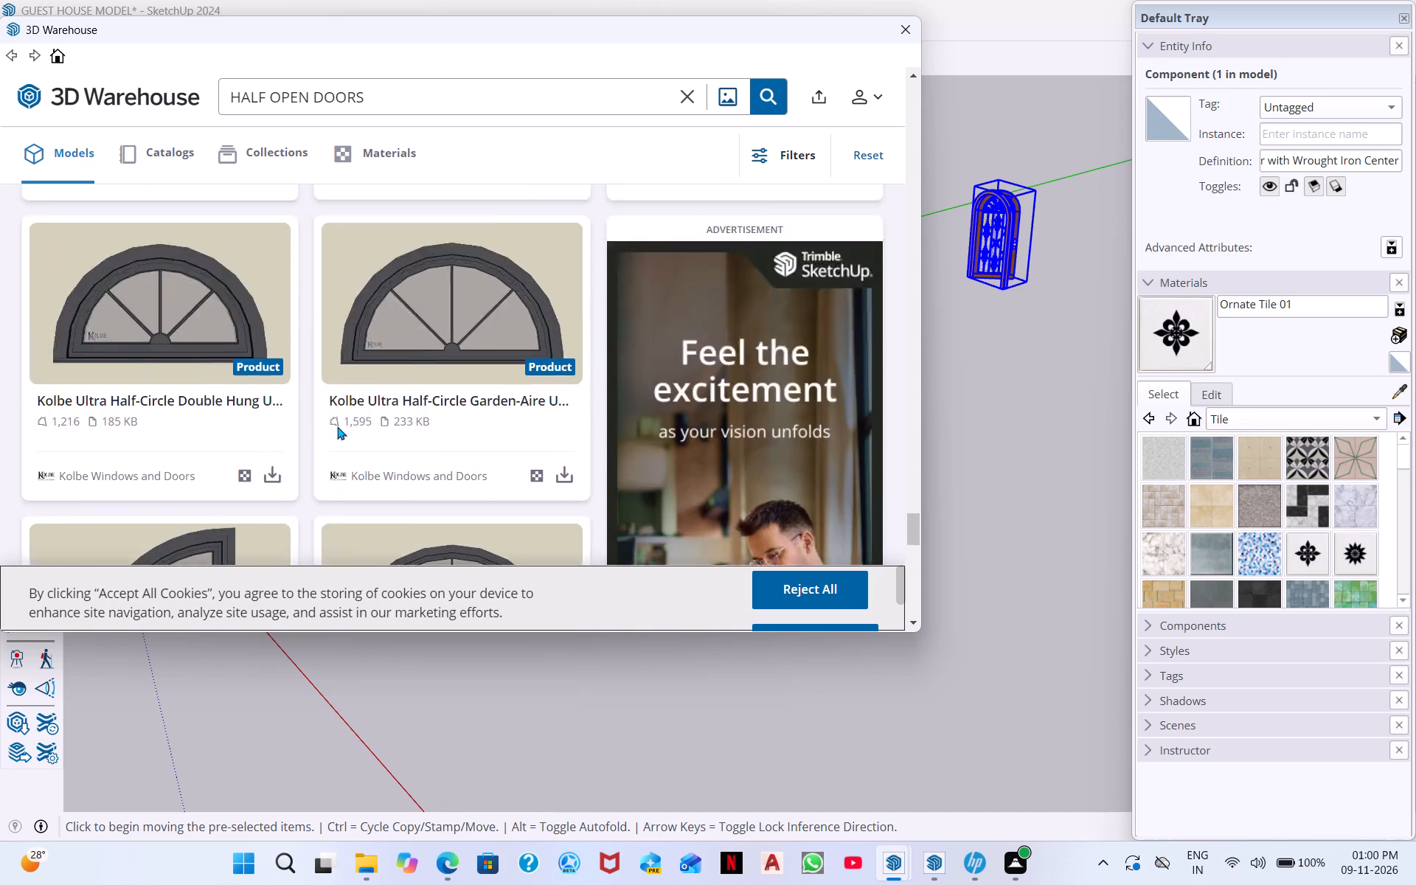
{"action": "scroll", "coordinate": [337, 426], "scroll_direction": "up", "scroll_amount": 20}
{"action": "scroll", "coordinate": [339, 425], "scroll_direction": "up", "scroll_amount": 10}
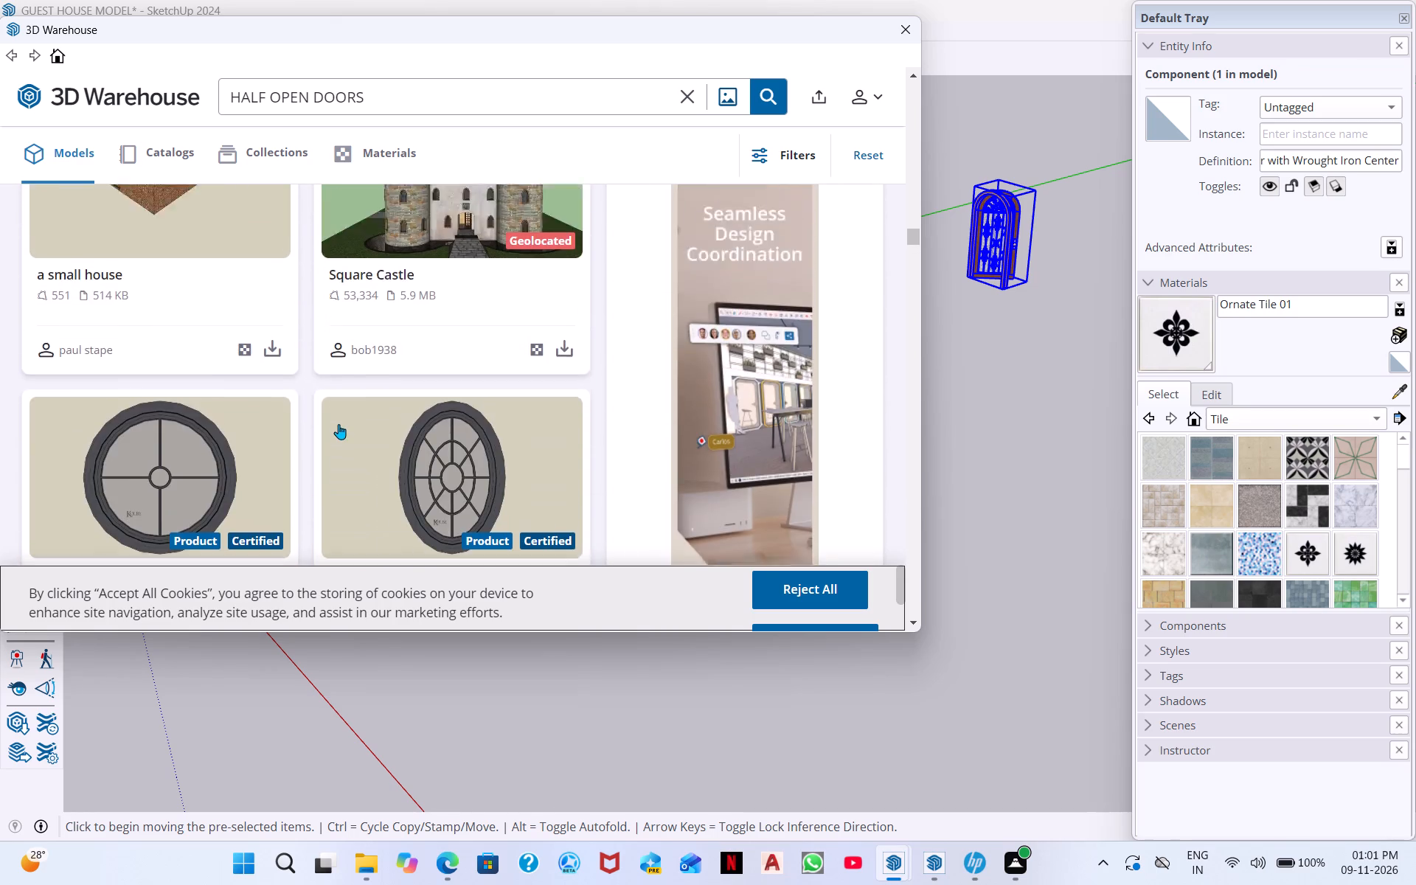
{"action": "scroll", "coordinate": [339, 424], "scroll_direction": "up", "scroll_amount": 18}
{"action": "scroll", "coordinate": [336, 423], "scroll_direction": "up", "scroll_amount": 5}
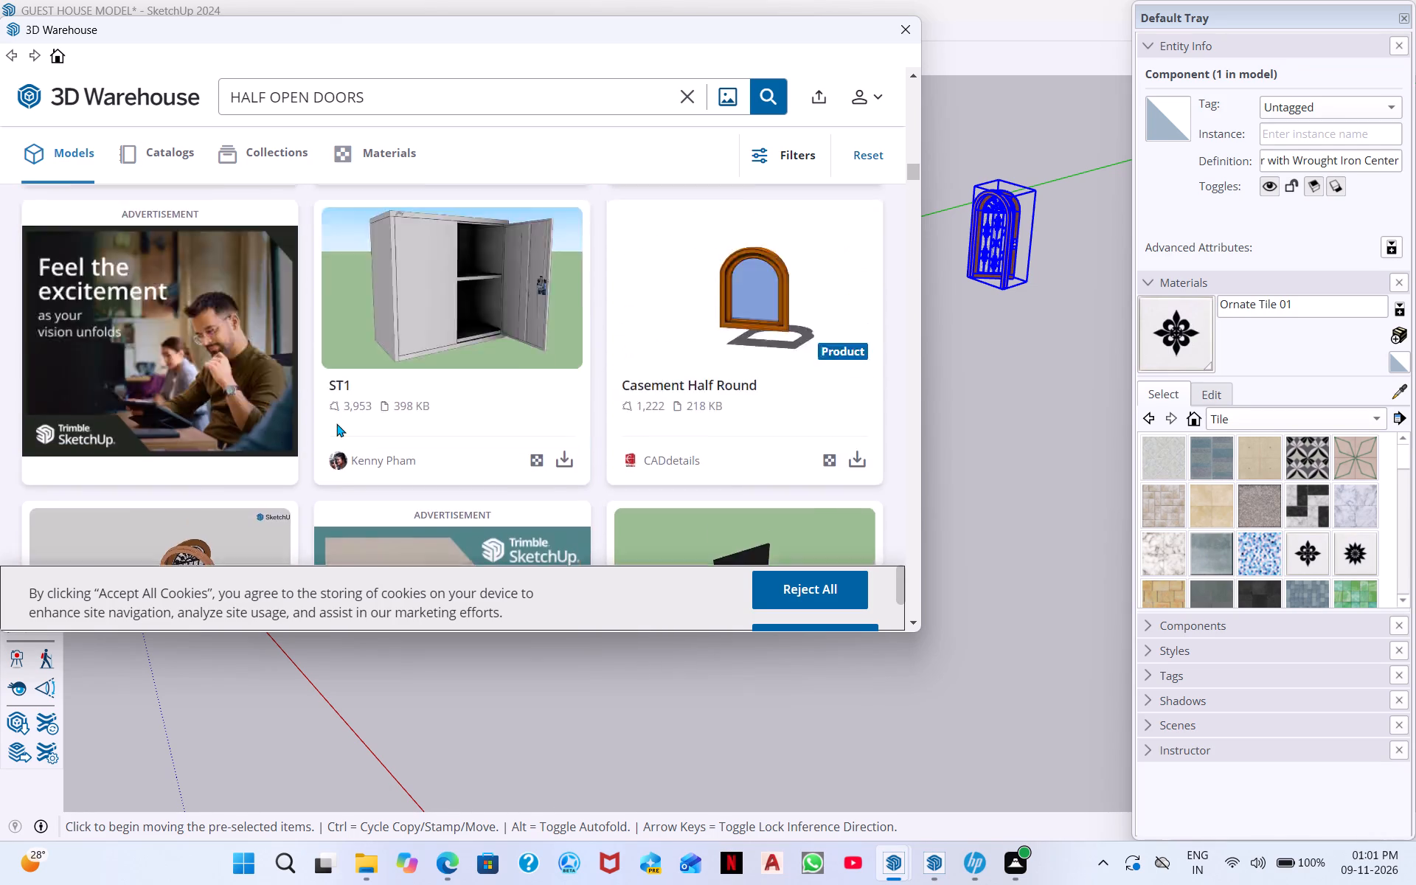
{"action": "scroll", "coordinate": [336, 423], "scroll_direction": "up", "scroll_amount": 2}
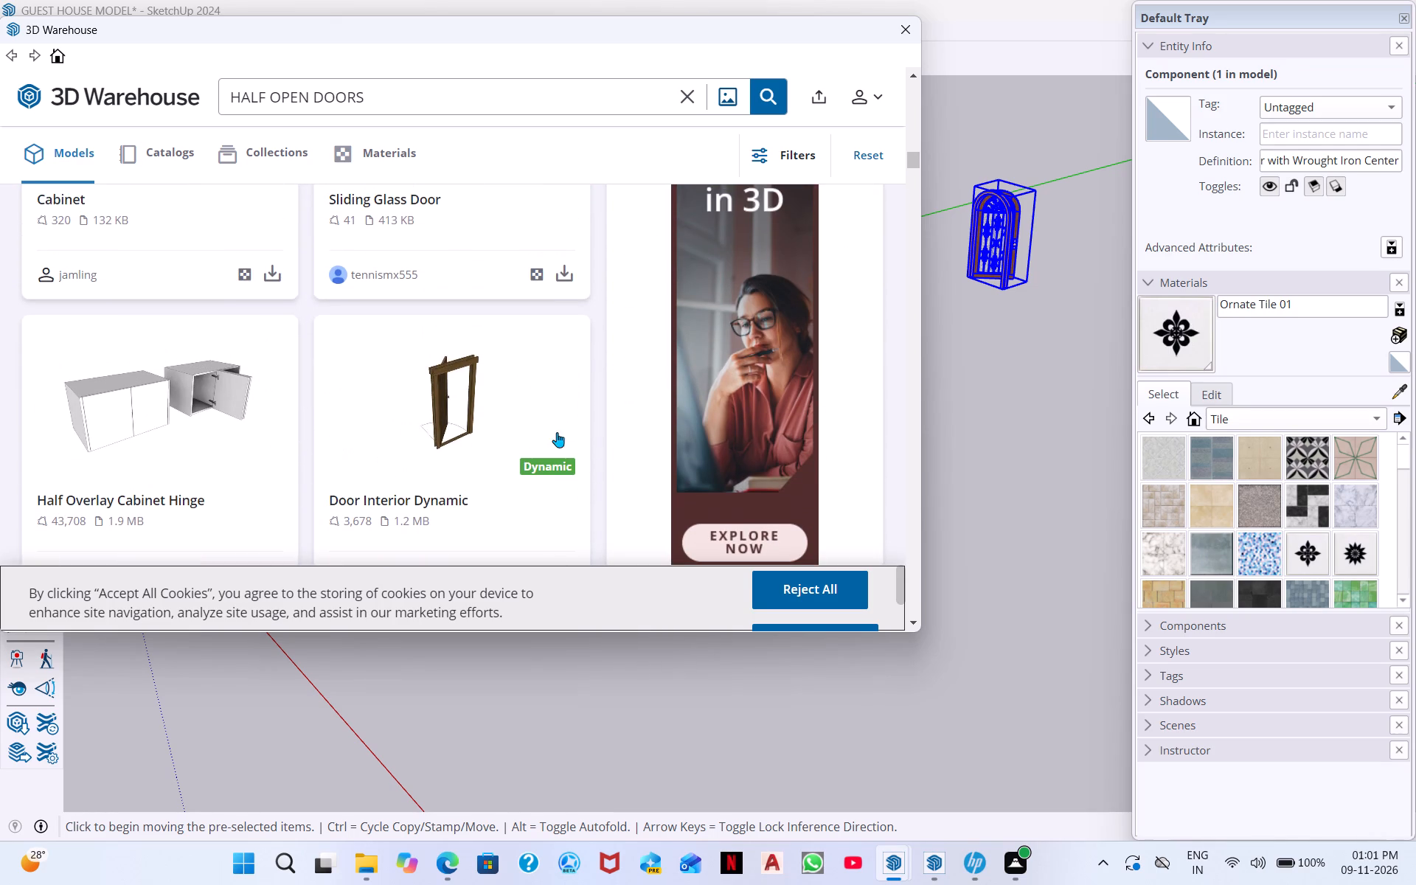
{"action": "scroll", "coordinate": [364, 403], "scroll_direction": "up", "scroll_amount": 1}
{"action": "scroll", "coordinate": [528, 389], "scroll_direction": "up", "scroll_amount": 6}
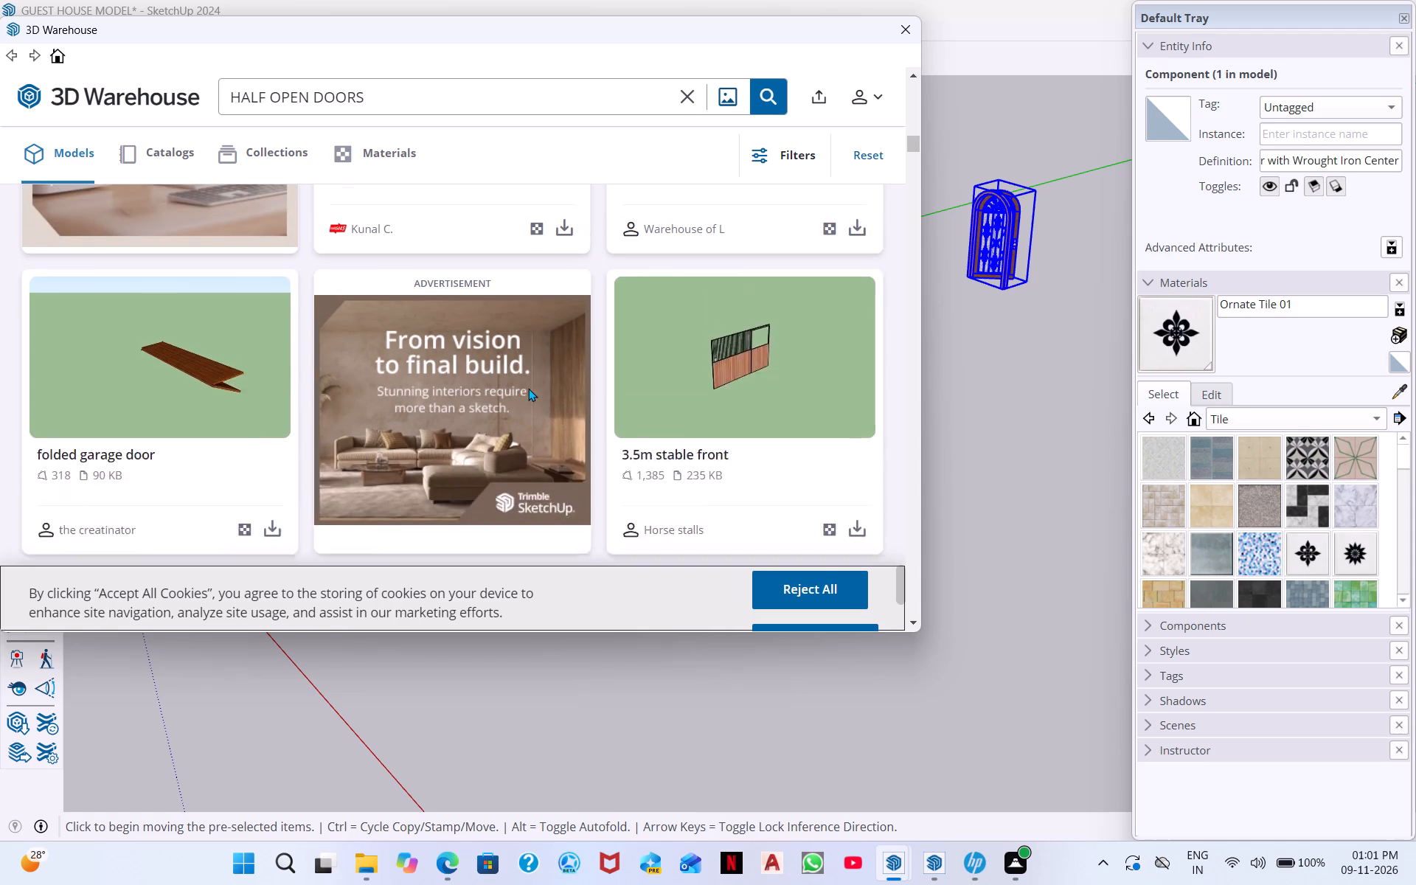
{"action": "scroll", "coordinate": [524, 410], "scroll_direction": "up", "scroll_amount": 5}
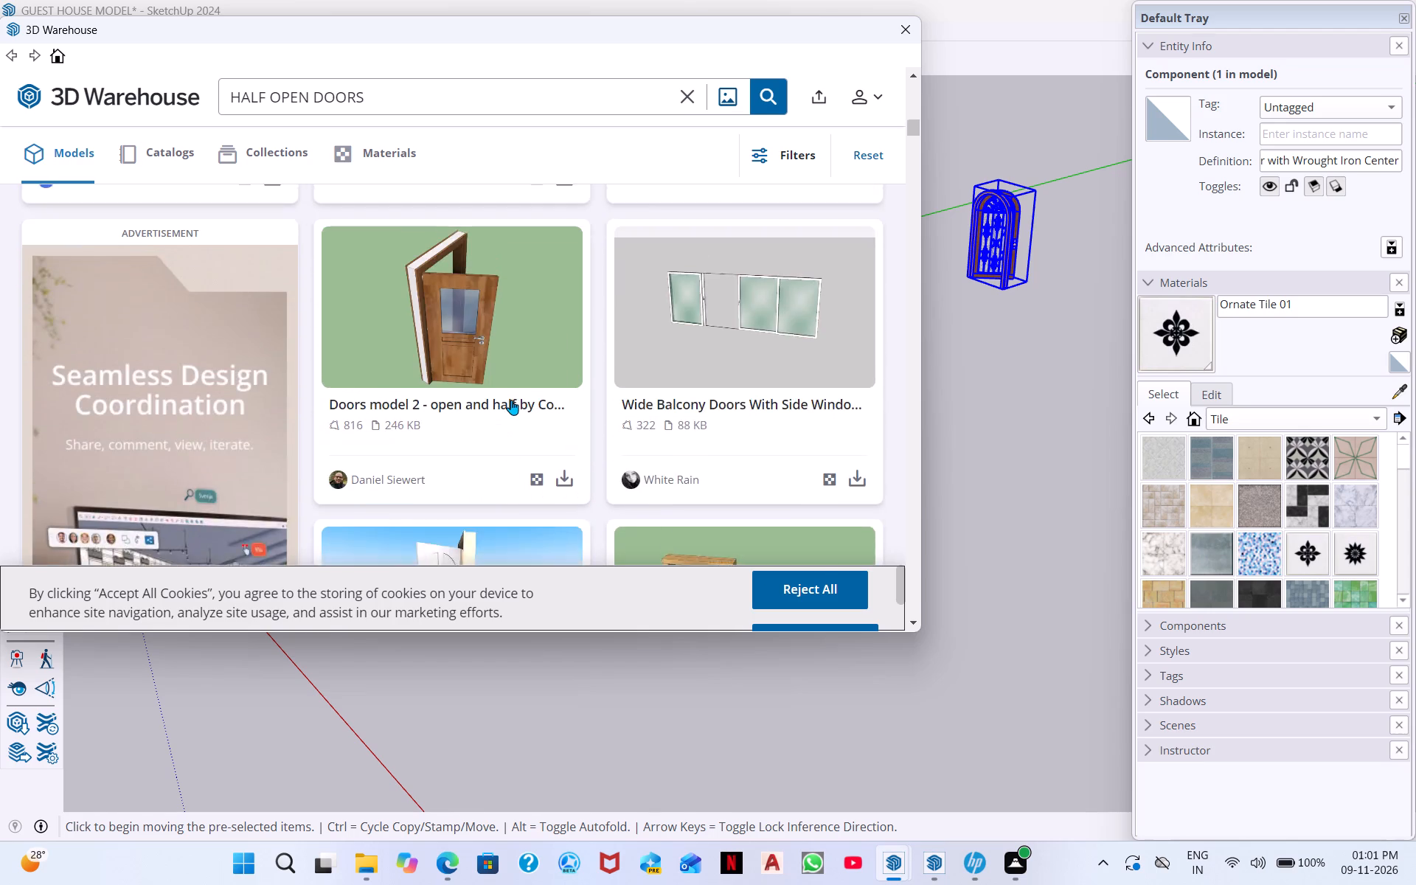
{"action": "scroll", "coordinate": [504, 407], "scroll_direction": "down", "scroll_amount": 4}
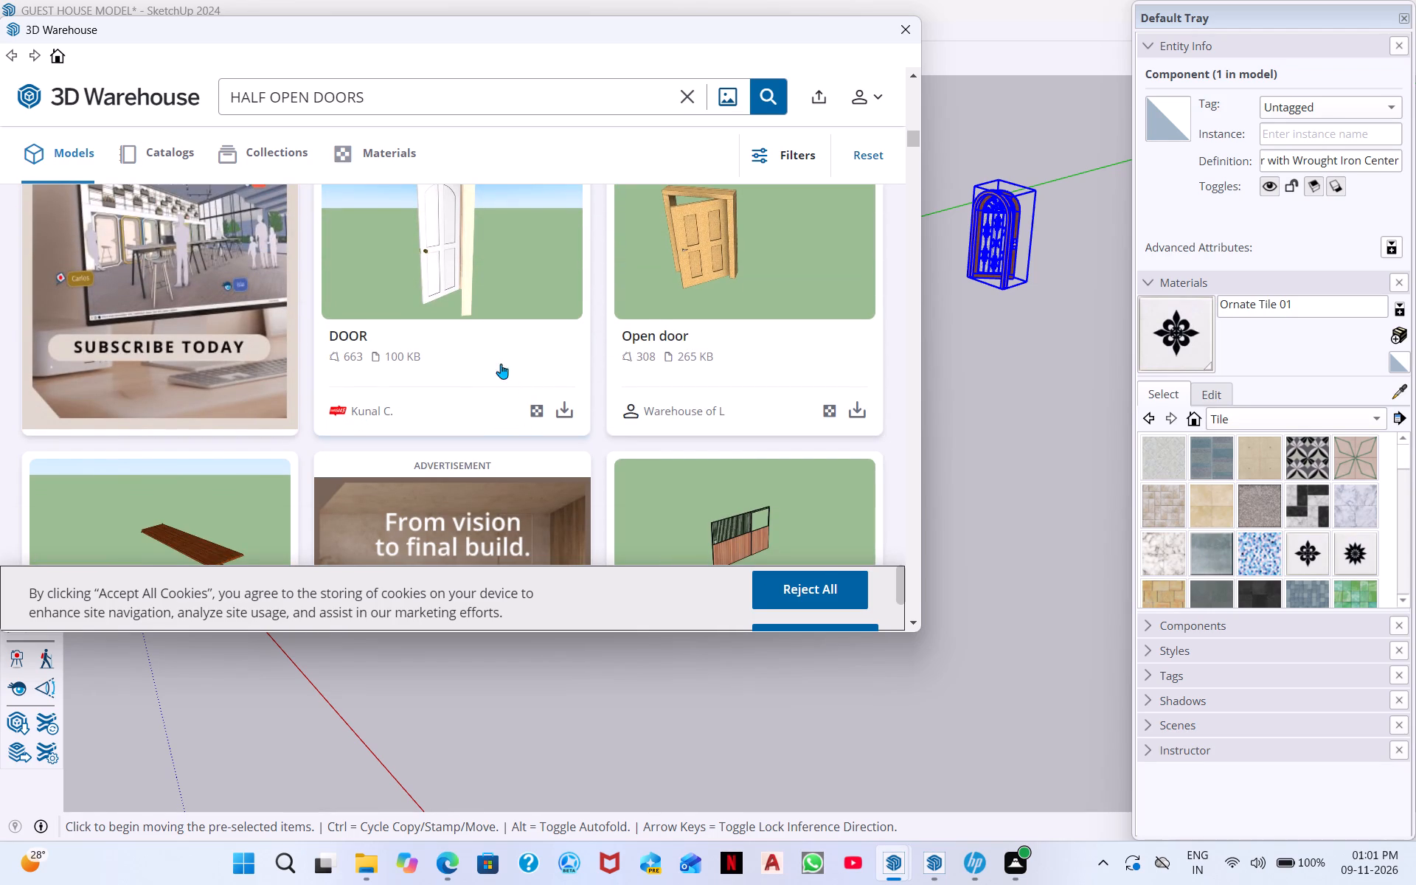
{"action": "scroll", "coordinate": [384, 392], "scroll_direction": "up", "scroll_amount": 2}
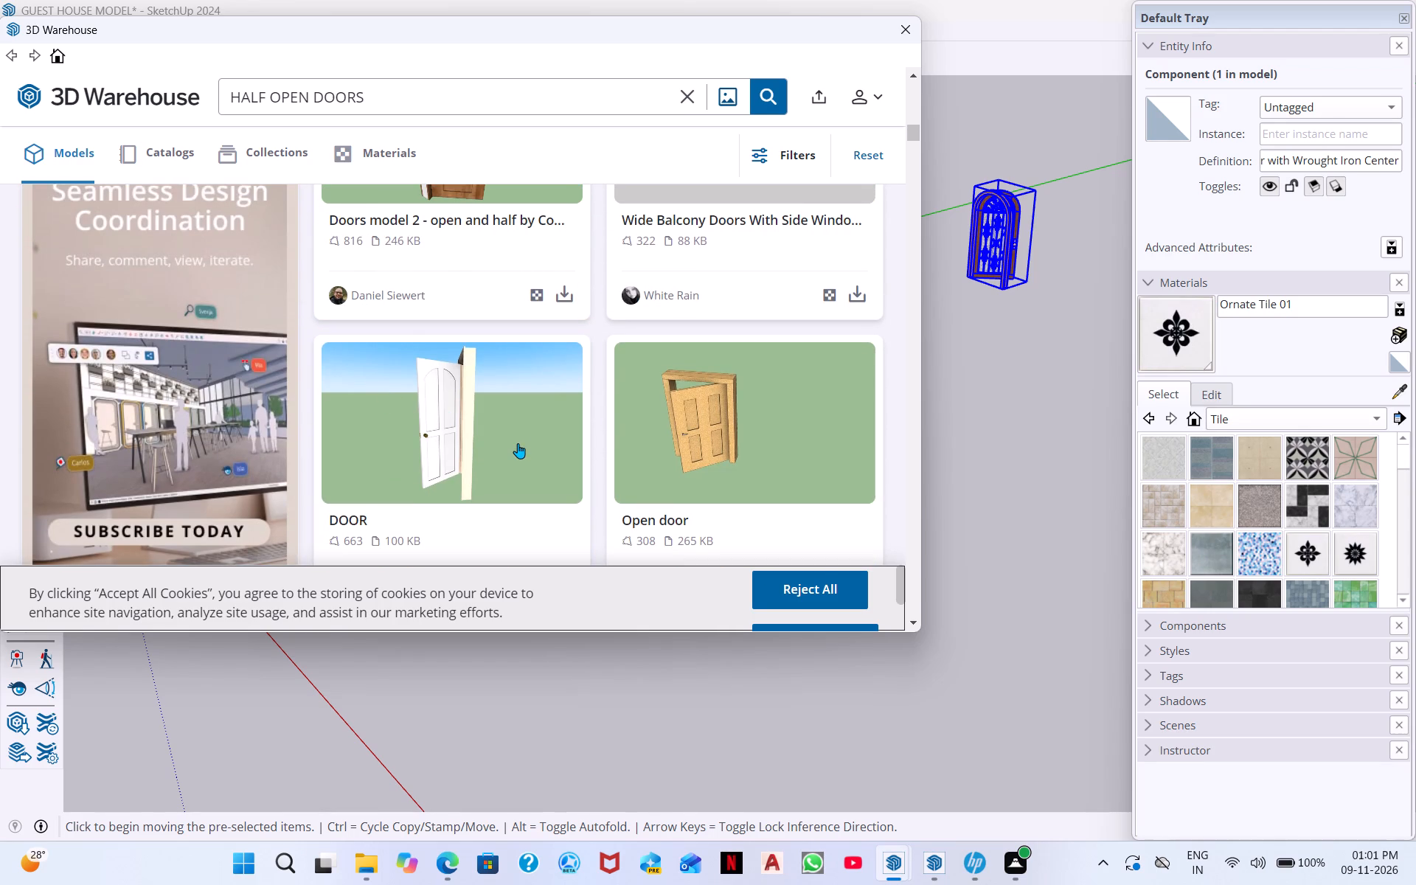
{"action": "scroll", "coordinate": [480, 400], "scroll_direction": "down", "scroll_amount": 1}
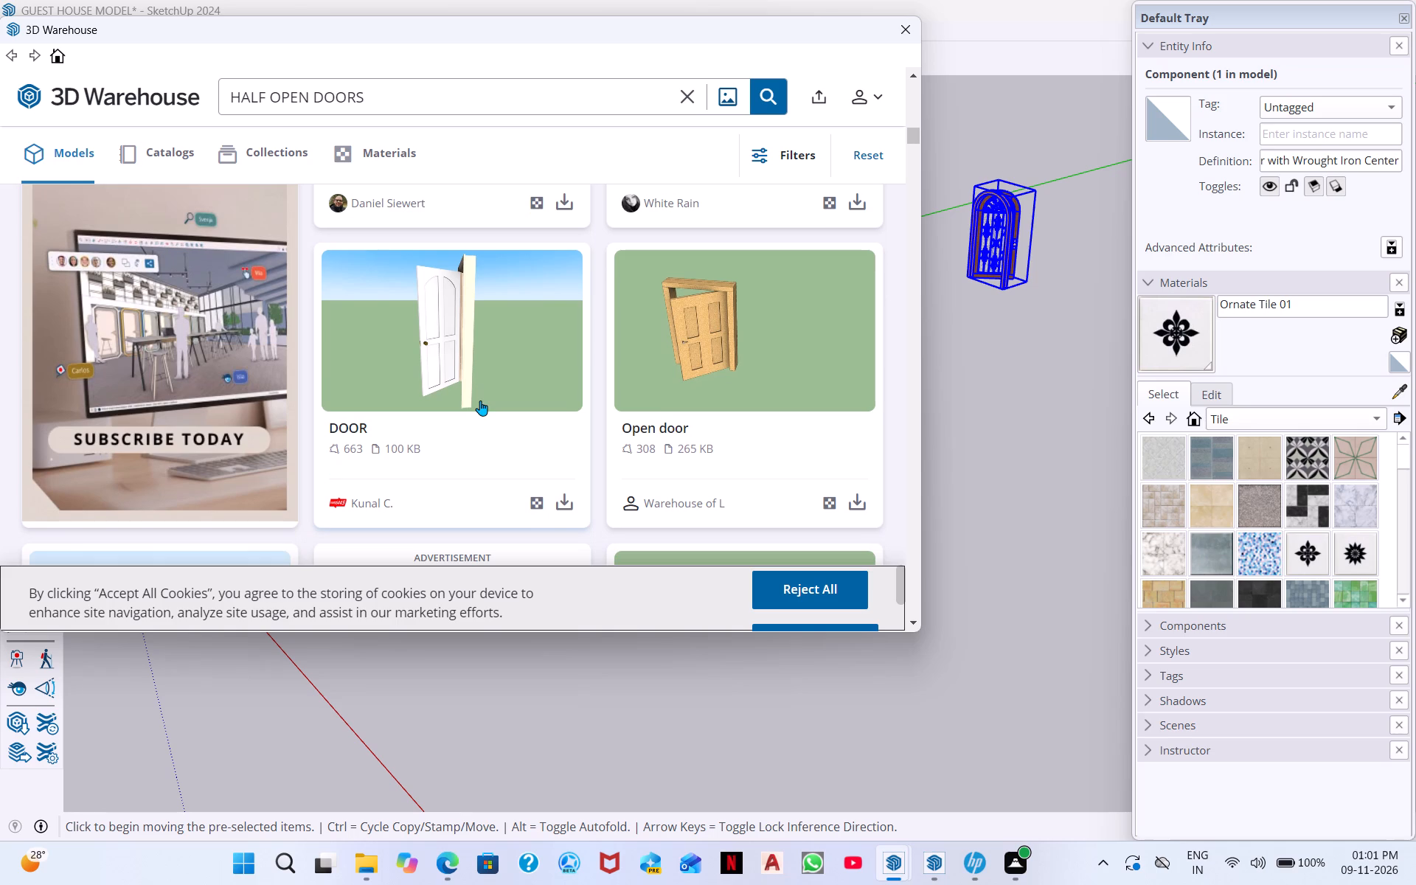
Load the white panelled half-open model named DOOR into the guest house model and place it on the ground outside the front wall outlines.
{"action": "left_click", "coordinate": [569, 507]}
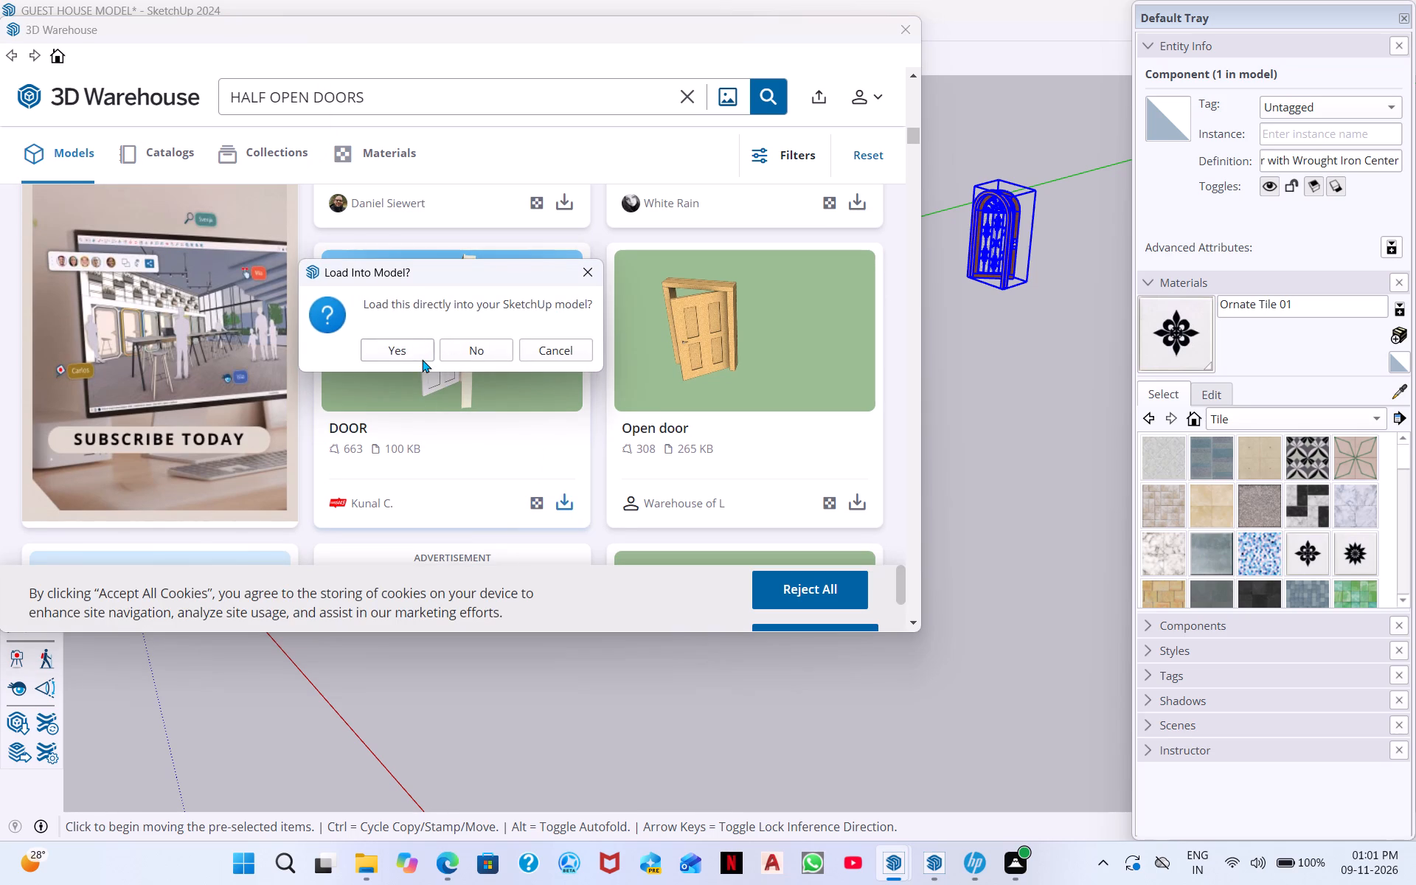
{"action": "left_click", "coordinate": [422, 359]}
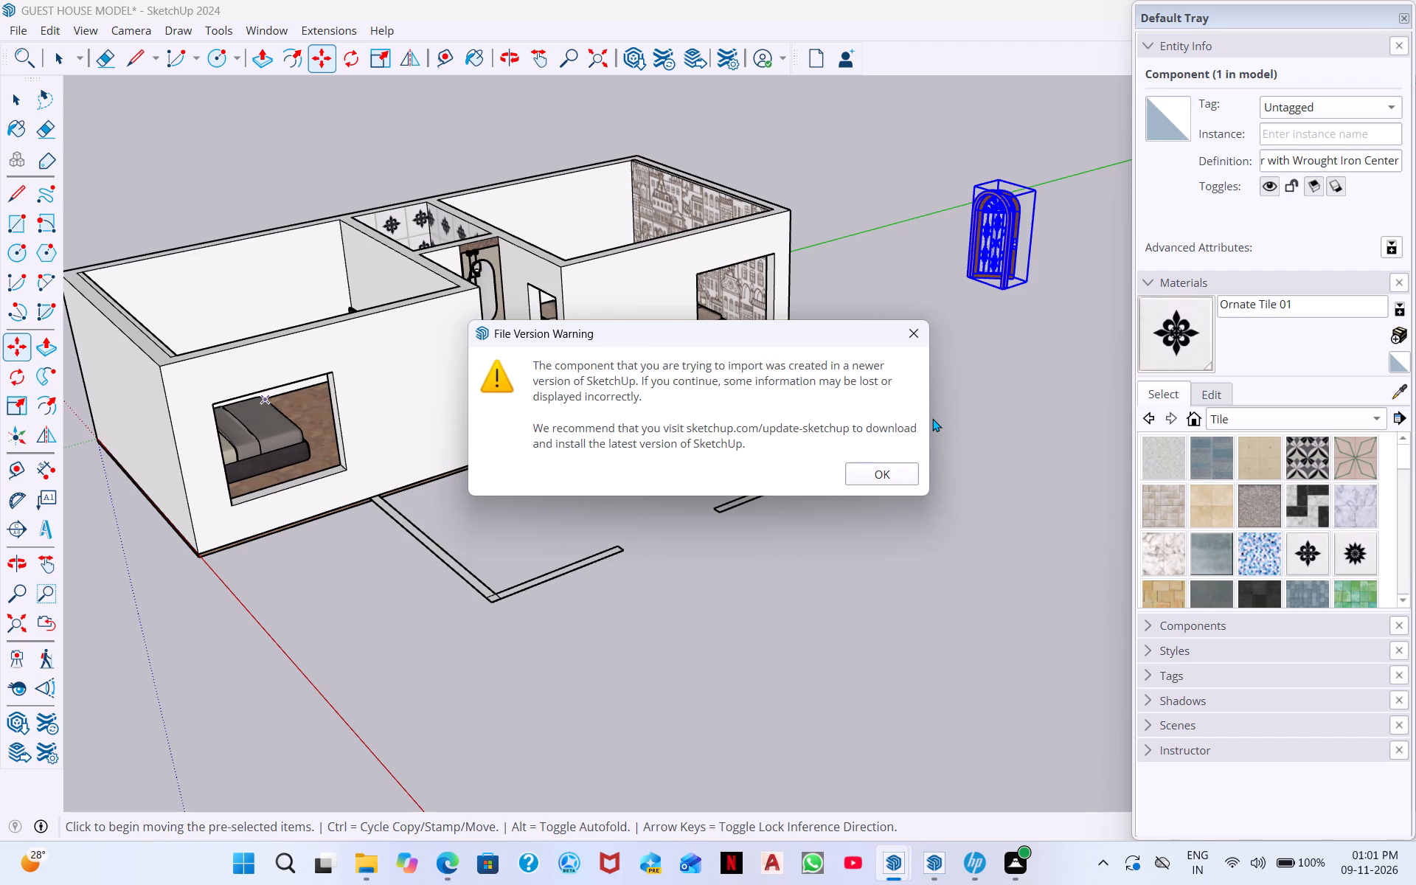
{"action": "left_click", "coordinate": [887, 485]}
{"action": "left_click", "coordinate": [878, 472]}
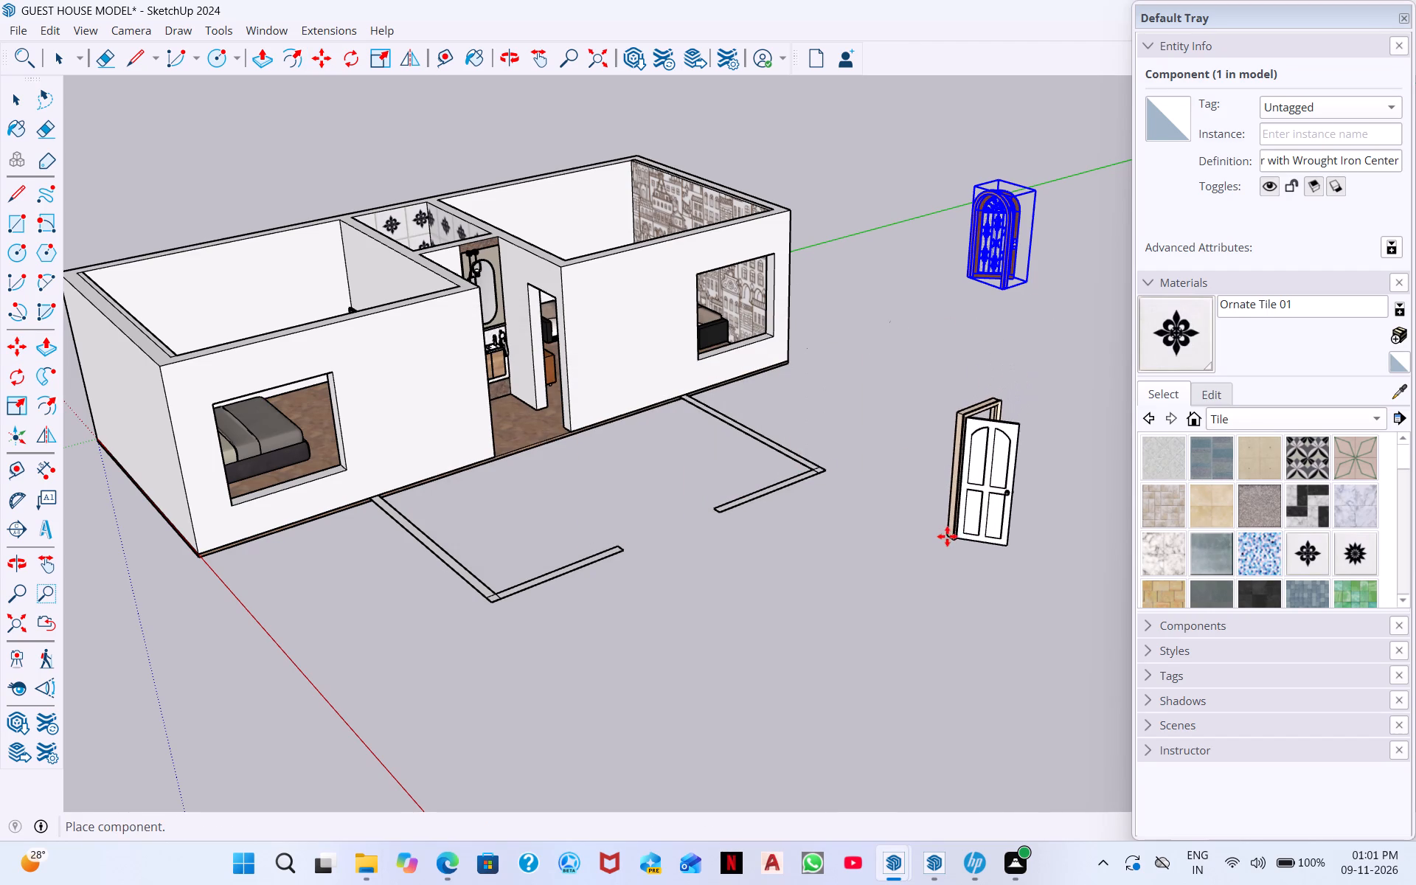
{"action": "left_click", "coordinate": [947, 536]}
{"action": "middle_click_drag", "start_coordinate": [1034, 501], "coordinate": [634, 521]}
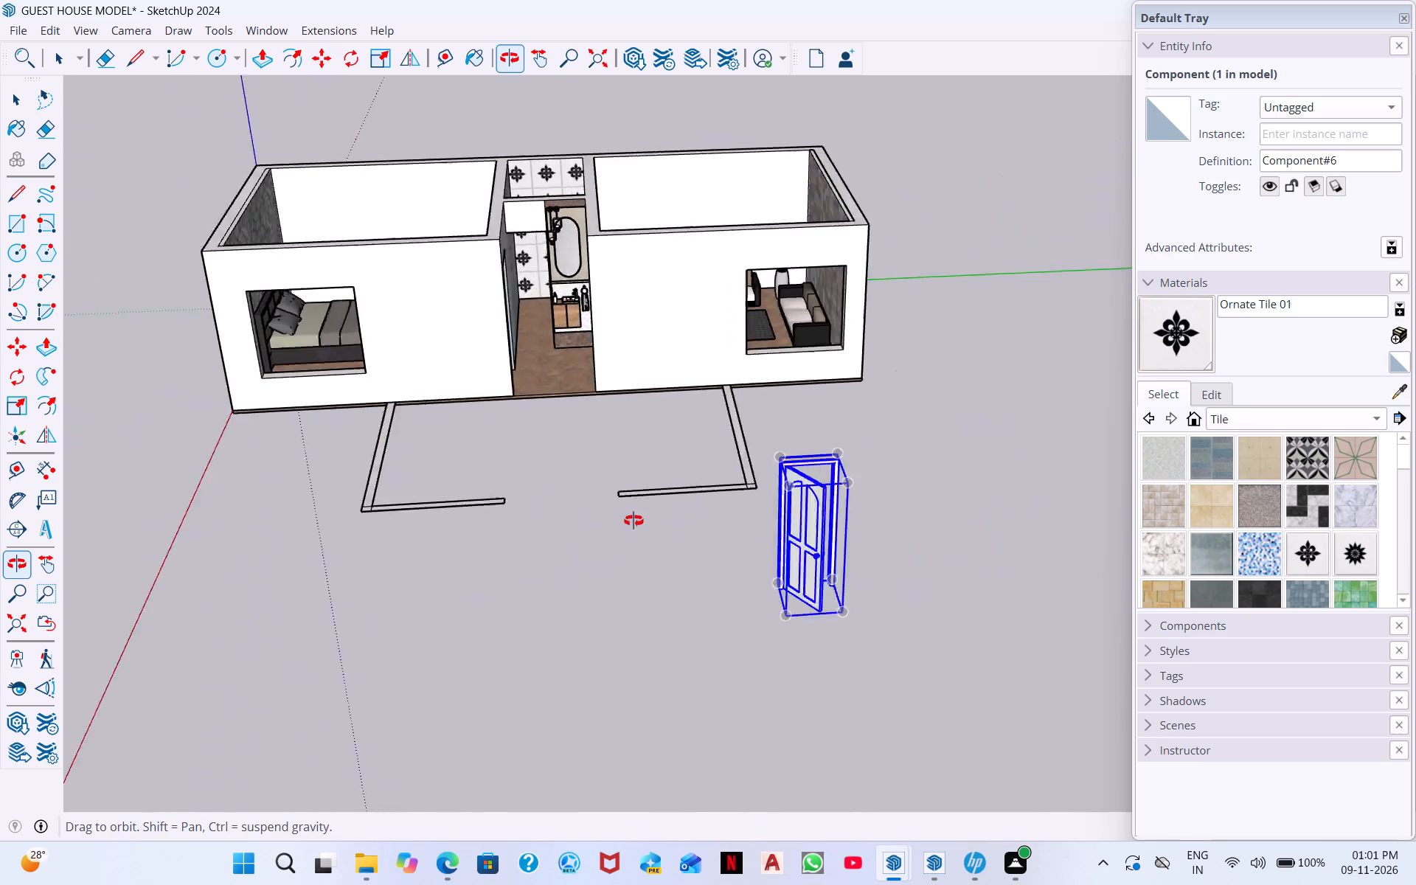
{"action": "middle_click_drag", "start_coordinate": [634, 521], "coordinate": [620, 521]}
{"action": "scroll", "coordinate": [789, 561], "scroll_direction": "down", "scroll_amount": 1}
{"action": "scroll", "coordinate": [721, 550], "scroll_direction": "up", "scroll_amount": 2}
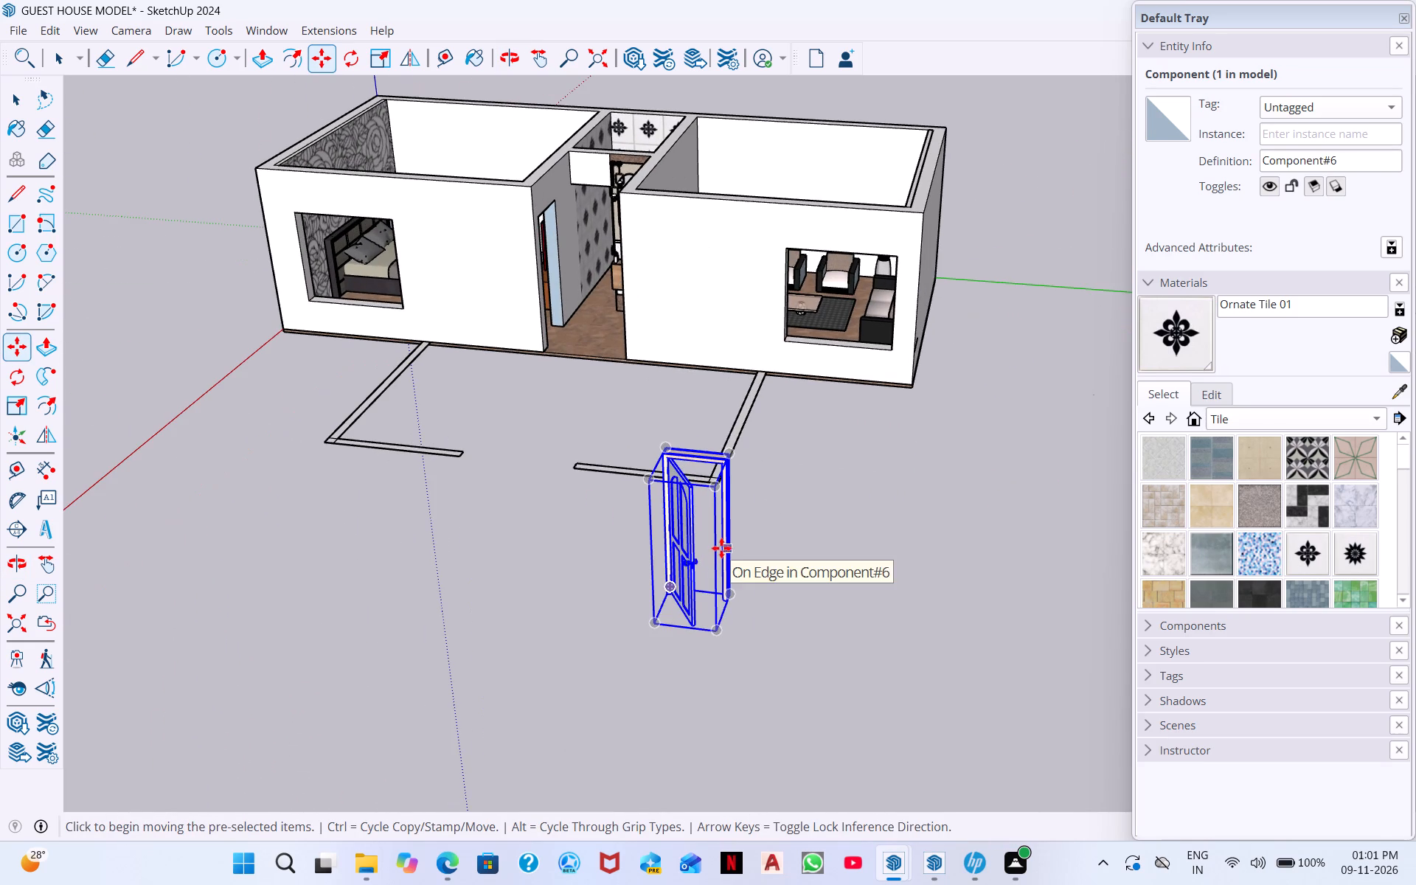
Flip the imported white panelled door front to back so its panelled face looks outward from the house.
{"action": "left_click", "coordinate": [413, 64]}
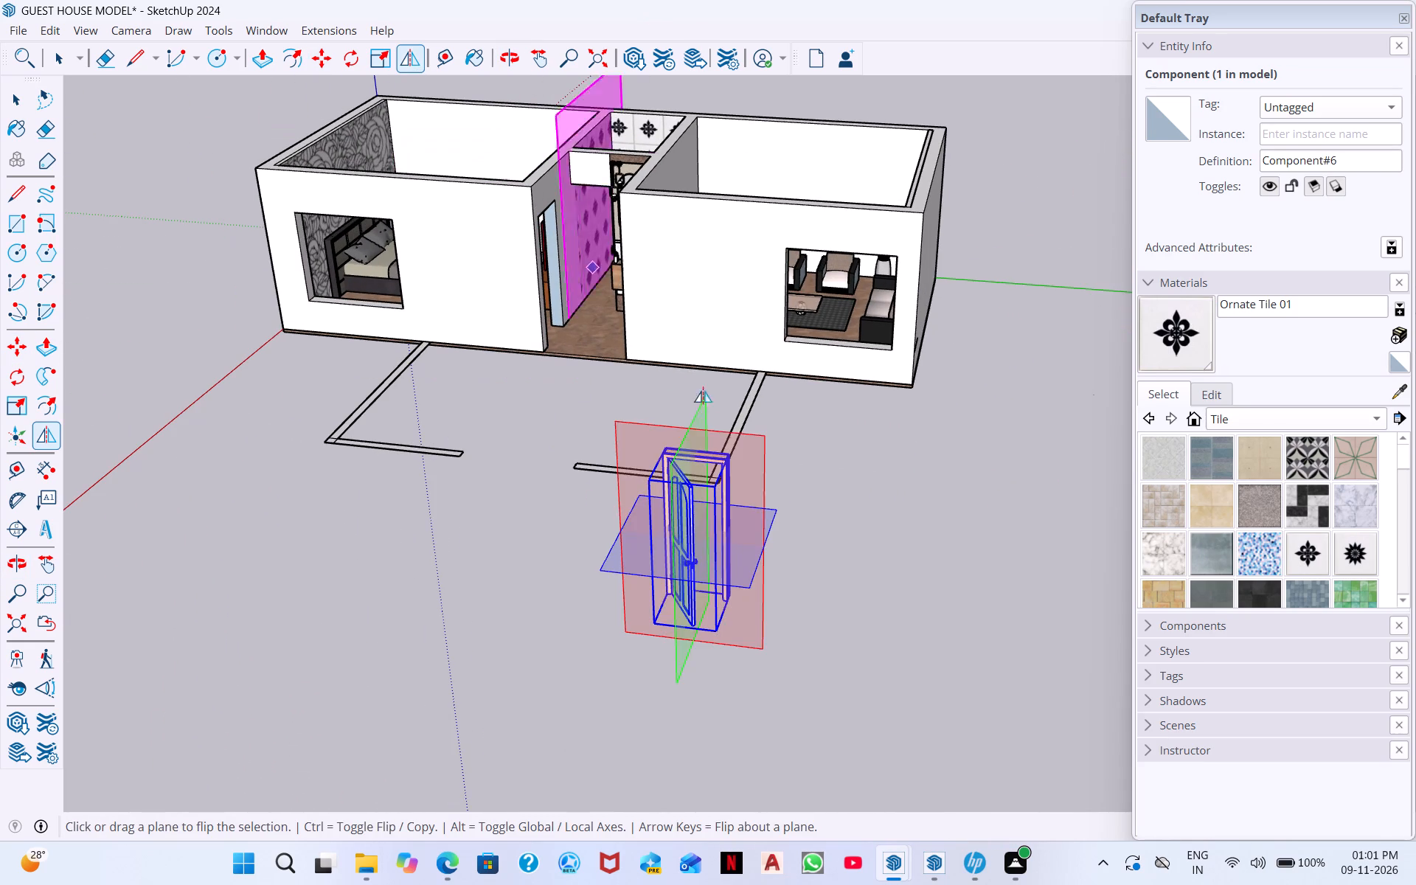
{"action": "left_click", "coordinate": [752, 498]}
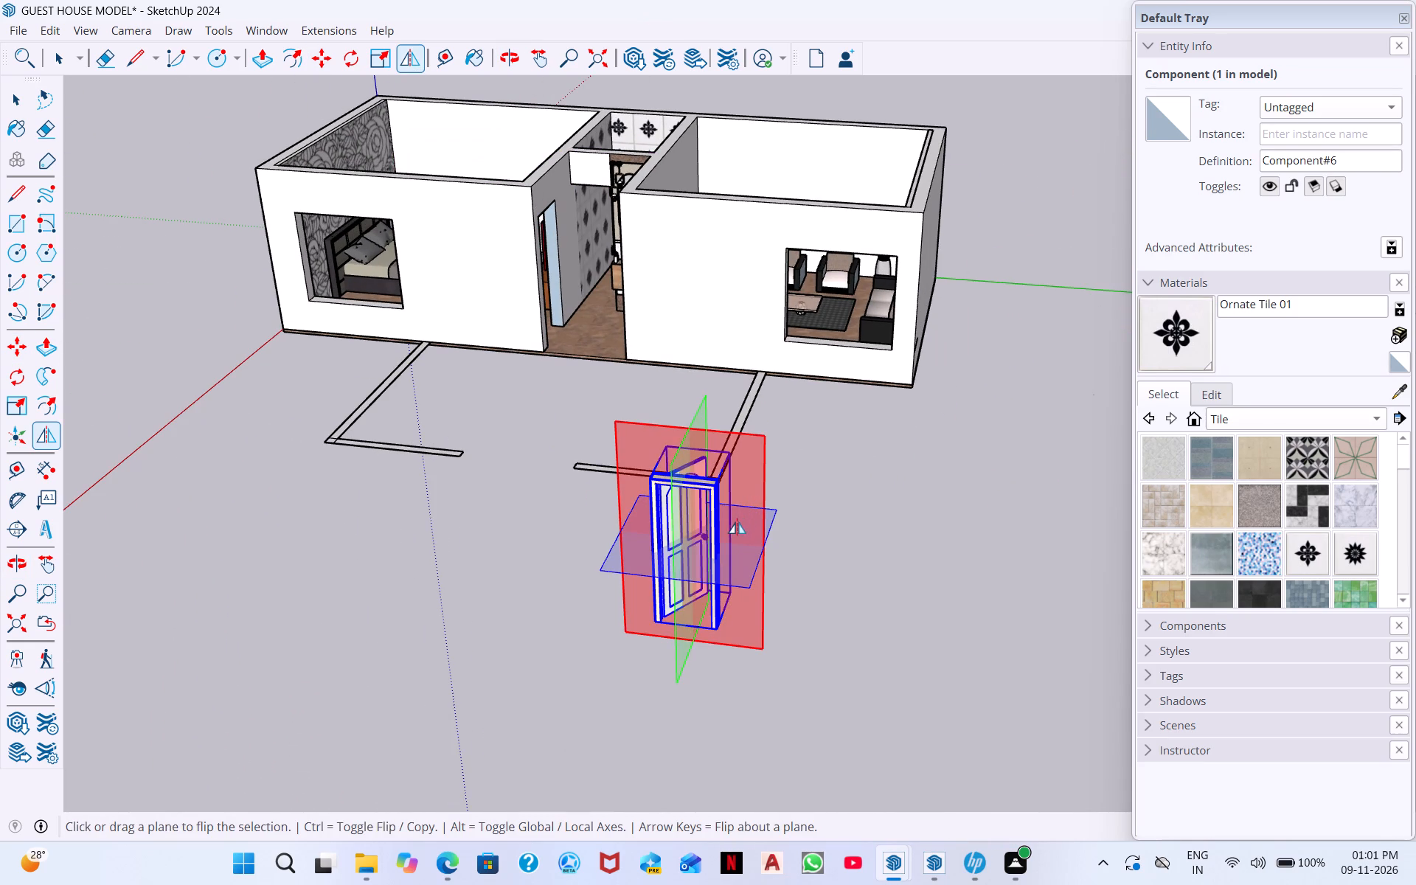
{"action": "left_click", "coordinate": [757, 523]}
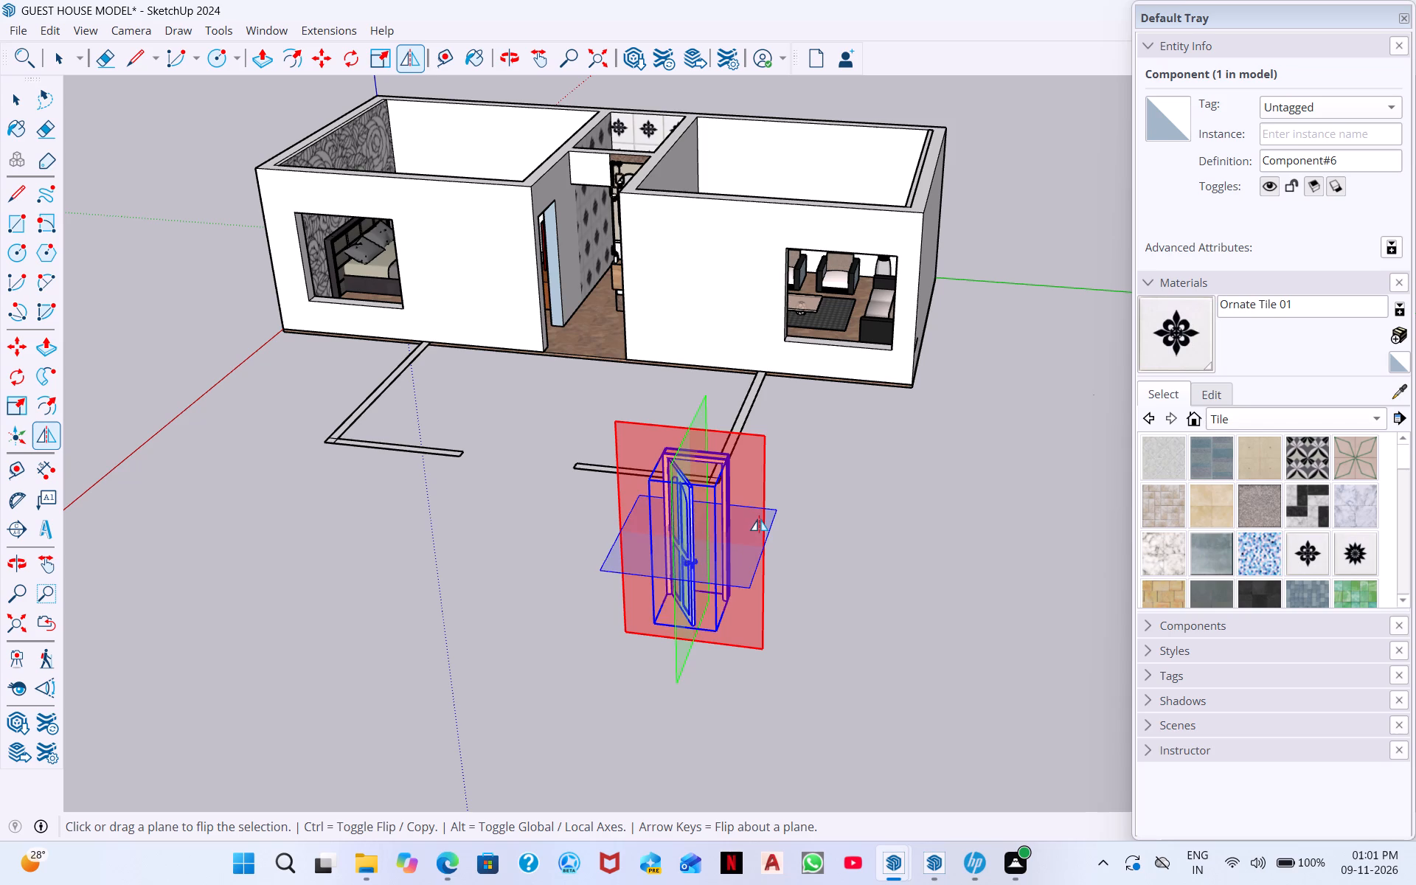
{"action": "left_click", "coordinate": [759, 519]}
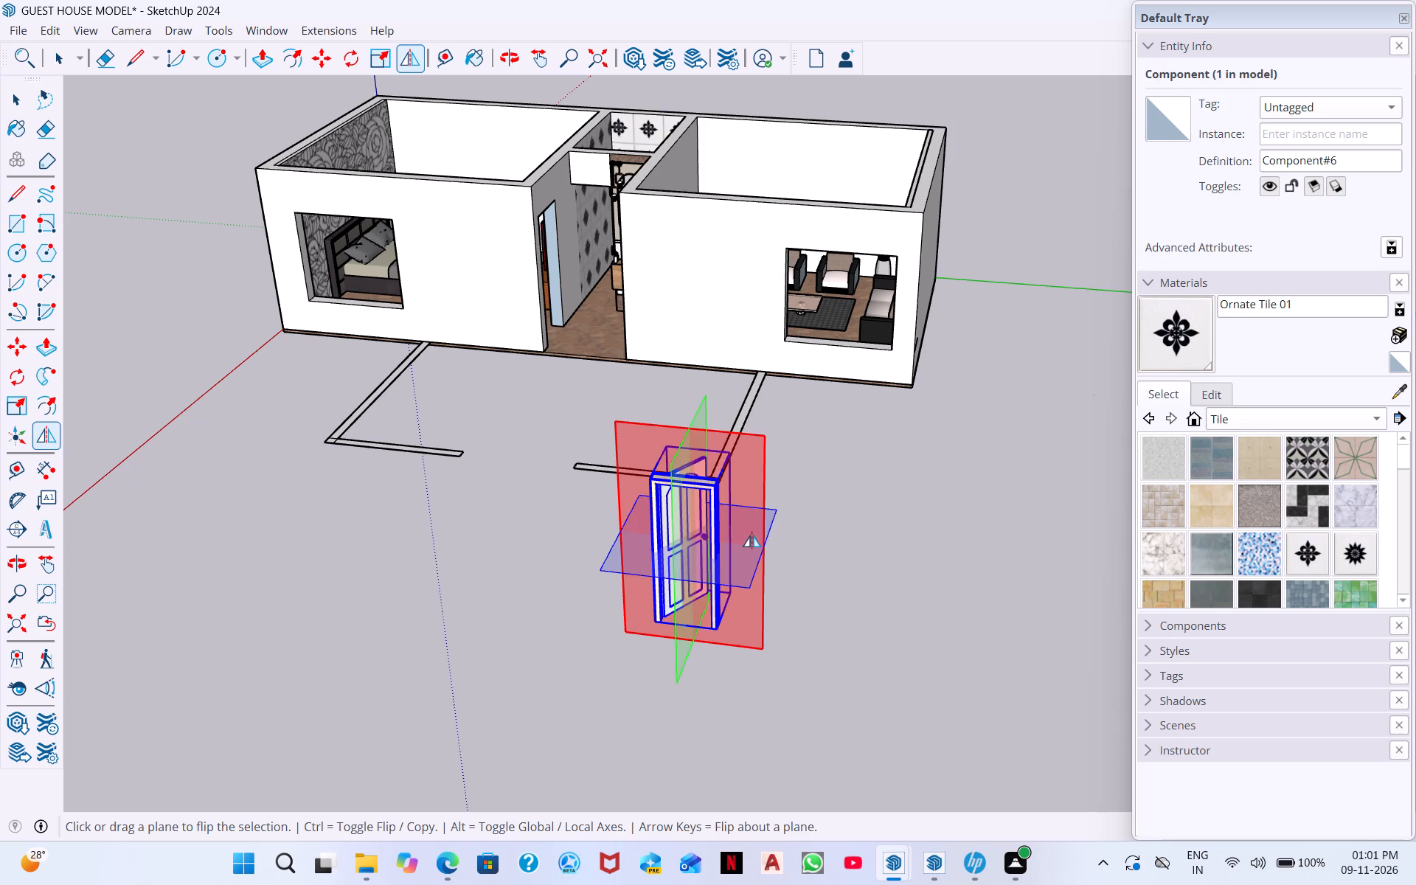
{"action": "left_click", "coordinate": [752, 535]}
{"action": "left_click", "coordinate": [754, 542]}
{"action": "left_click", "coordinate": [715, 572]}
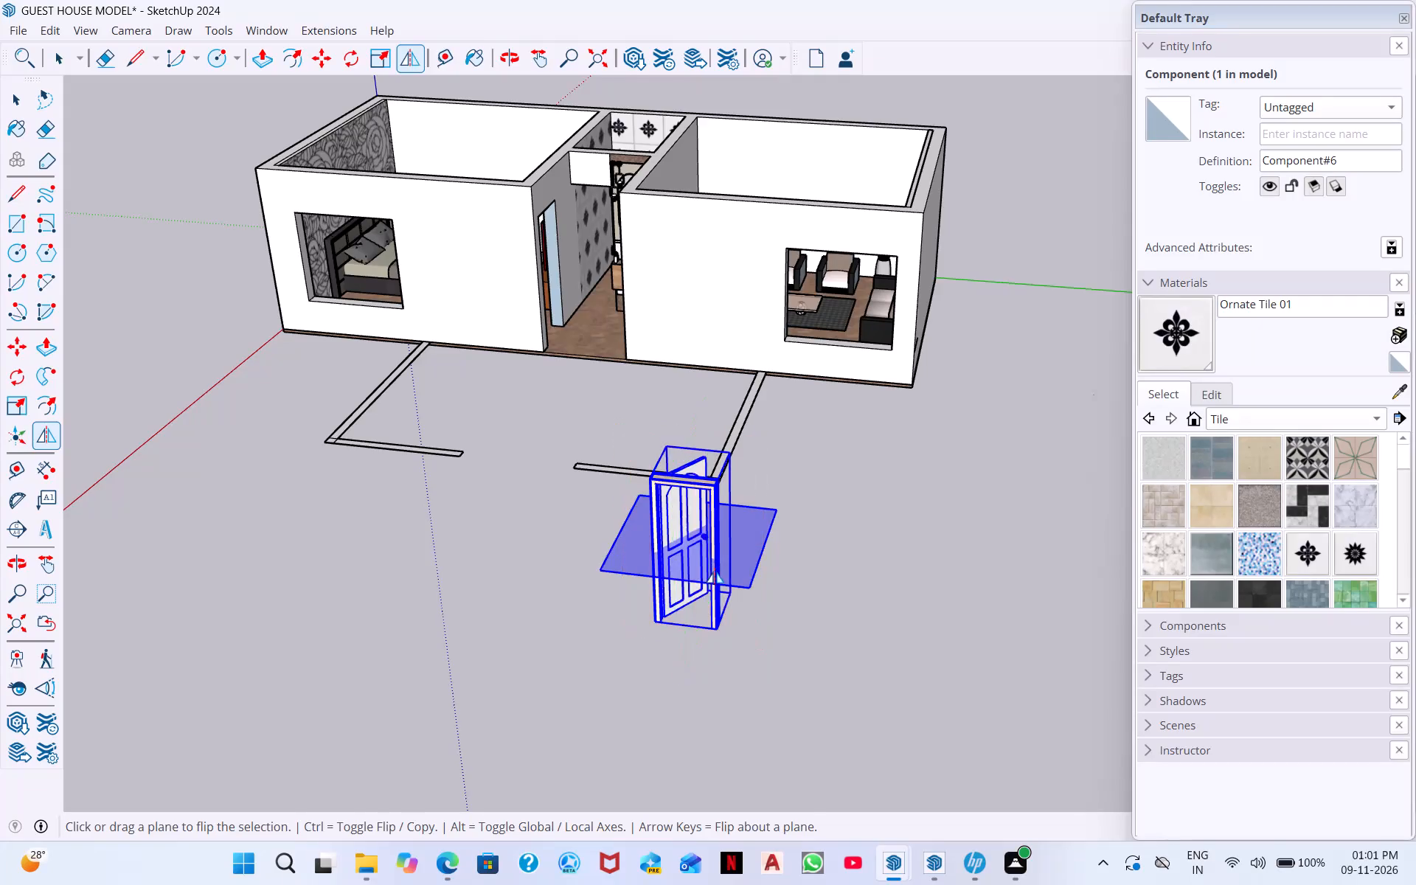
{"action": "left_click", "coordinate": [746, 569]}
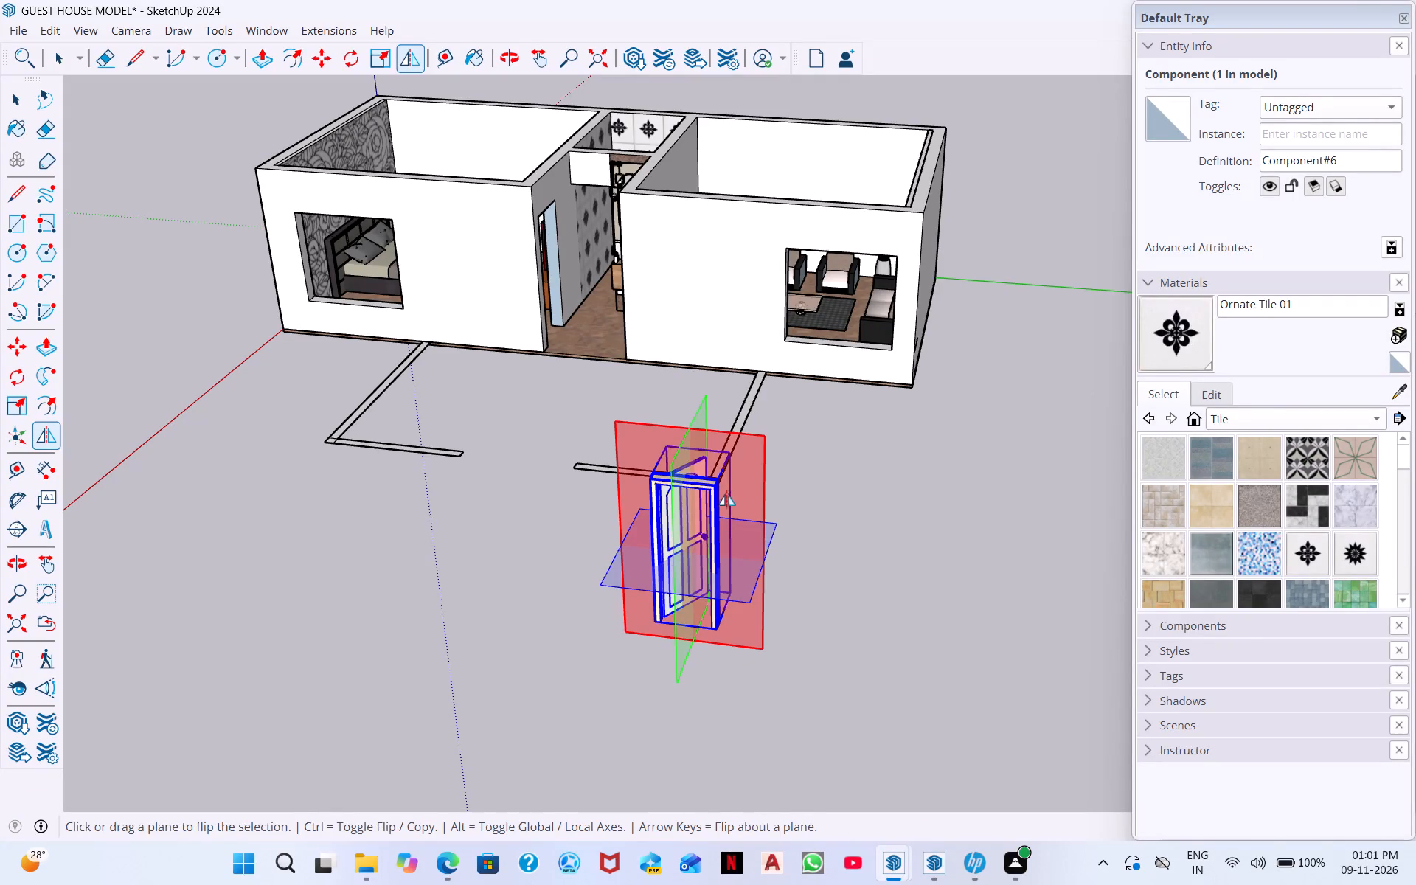
{"action": "left_click", "coordinate": [750, 557]}
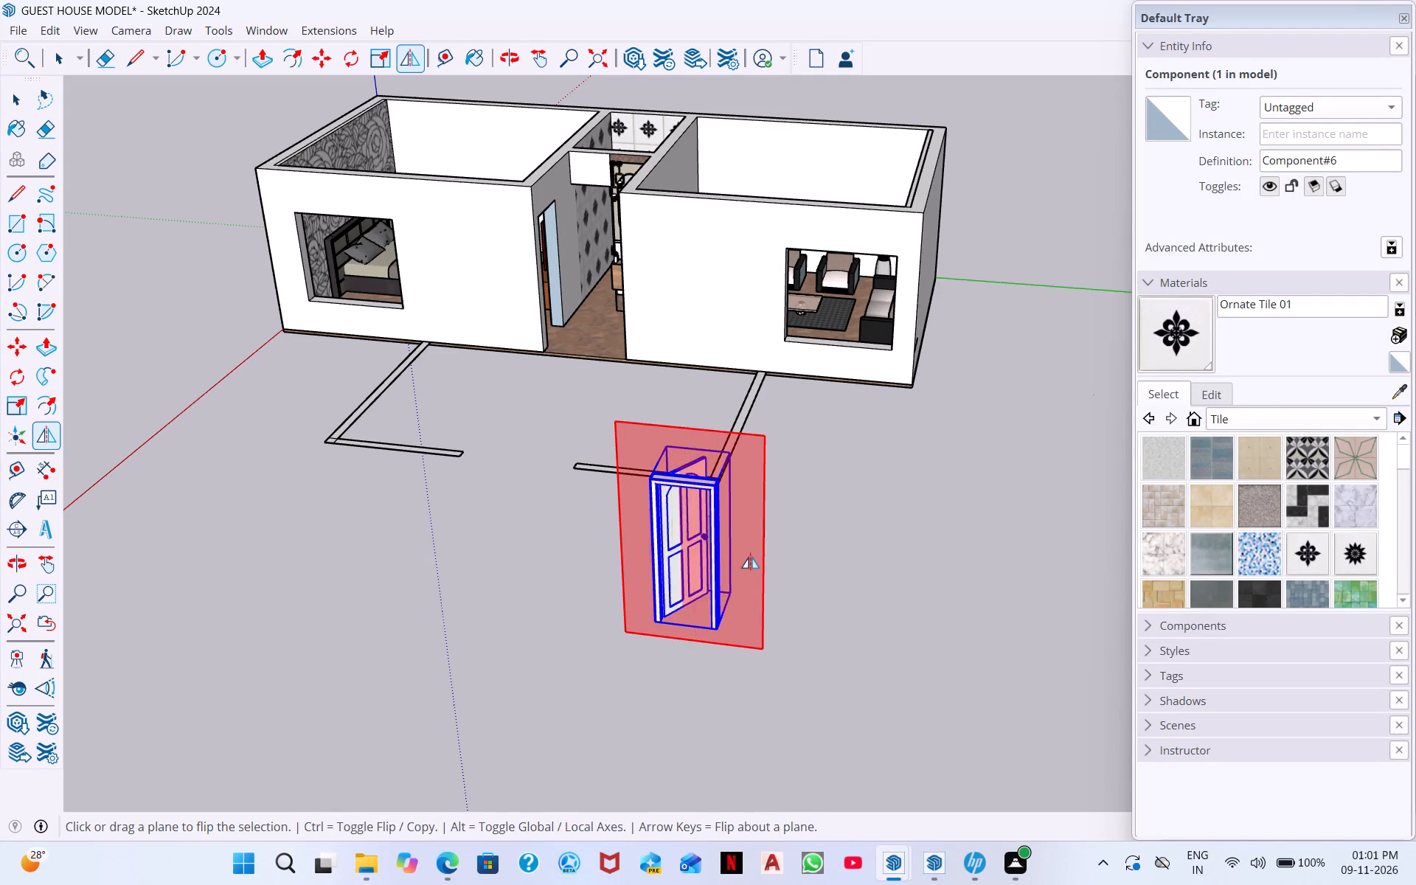
{"action": "left_click", "coordinate": [749, 558]}
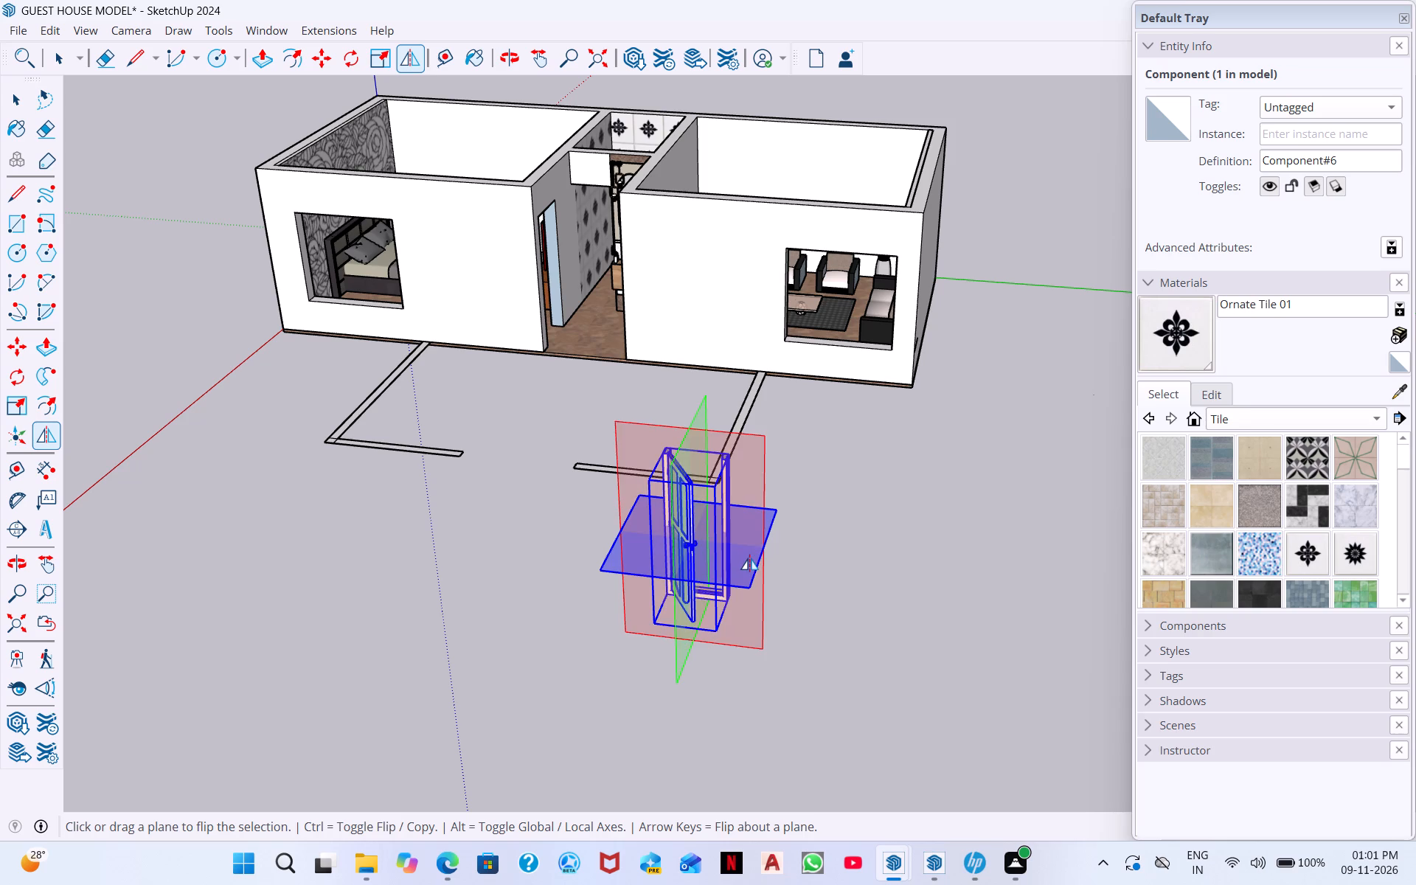
{"action": "left_click", "coordinate": [752, 557]}
{"action": "left_click", "coordinate": [694, 512]}
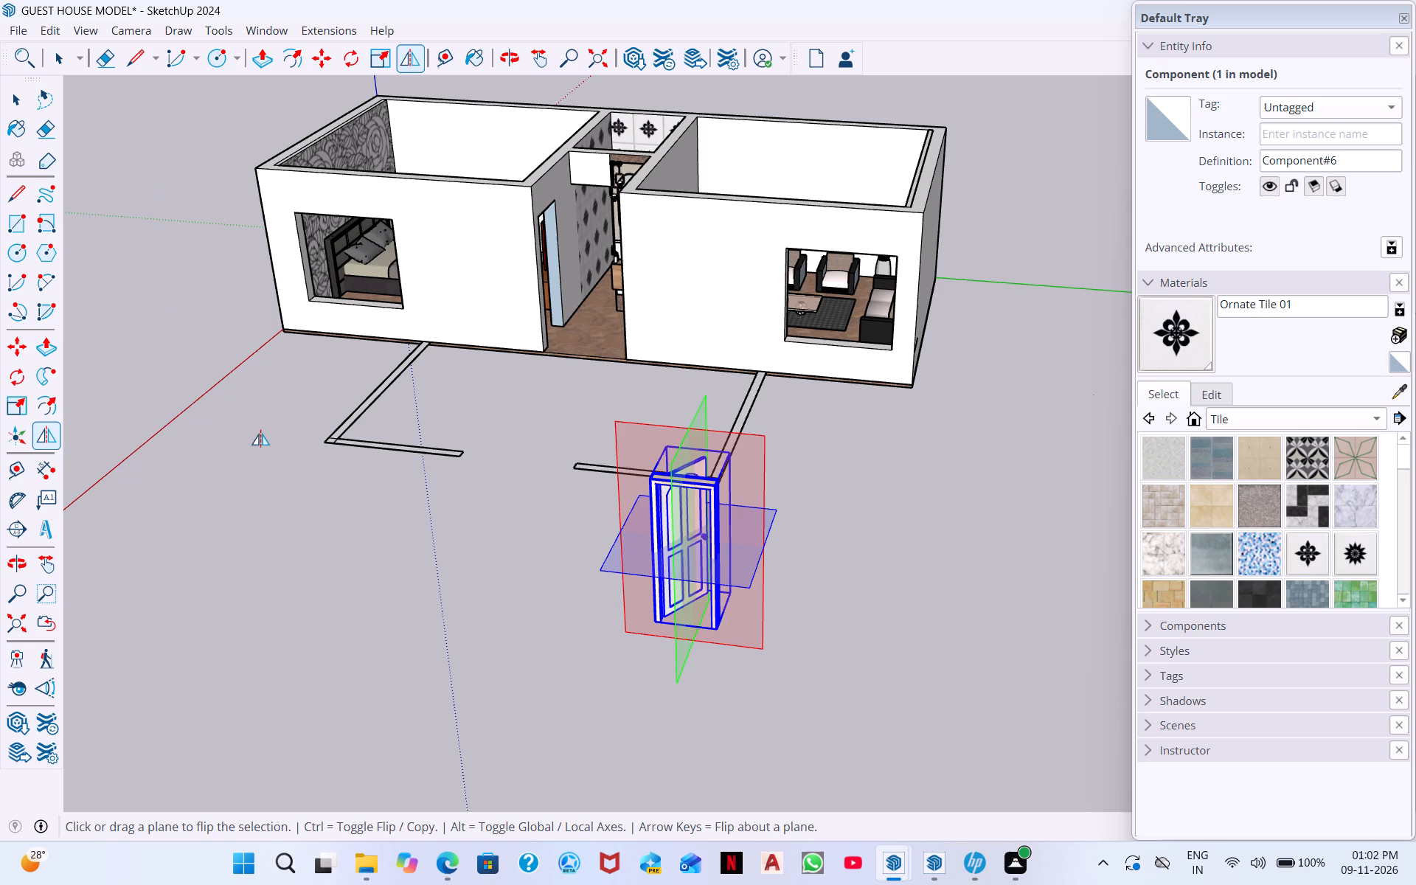
Rotate the door about the vertical axis through its bottom frame corner, turning its opening side toward the house.
{"action": "key", "text": "q"}
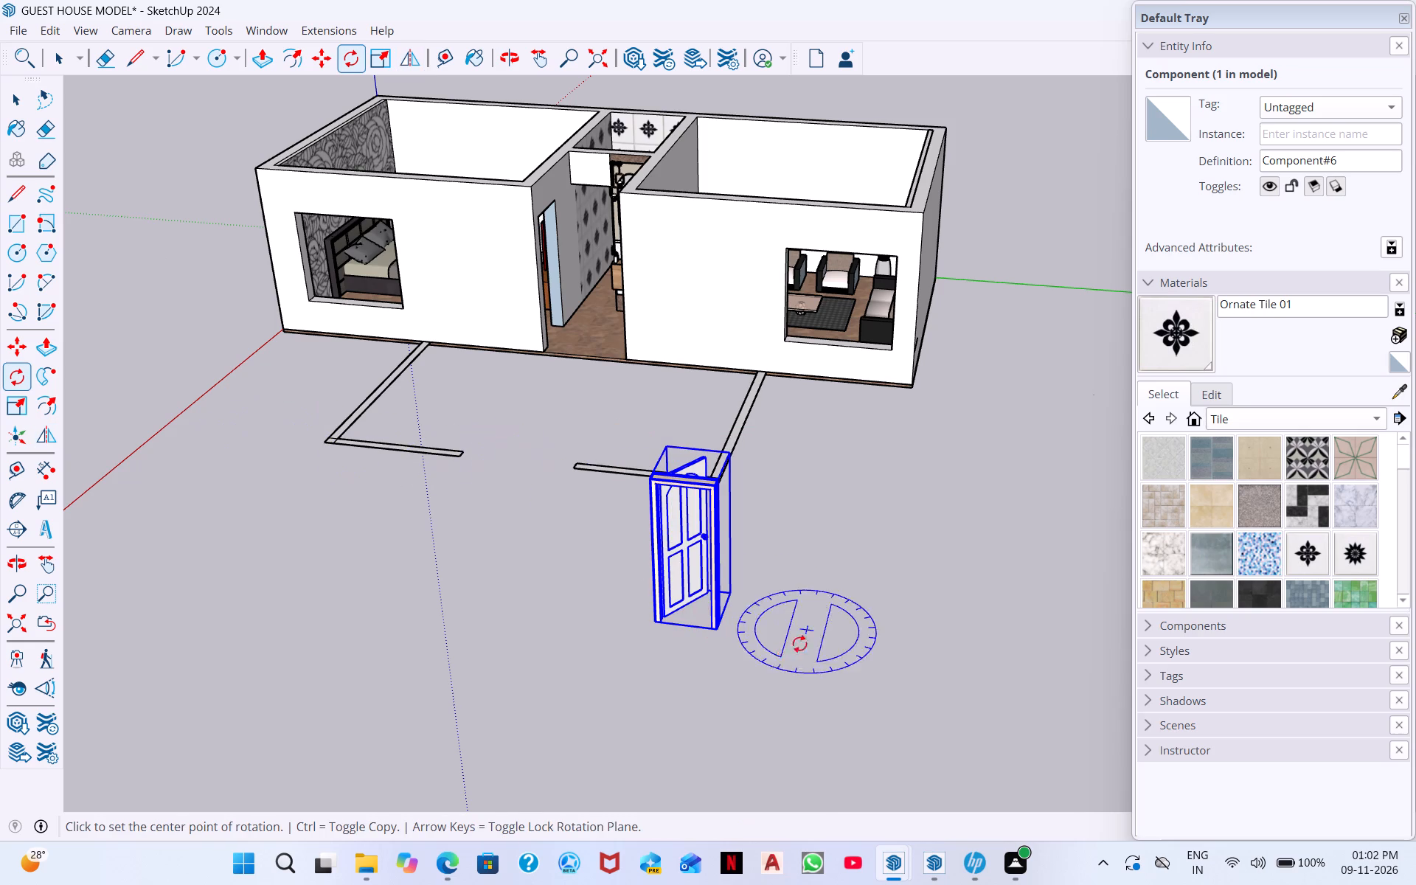
{"action": "key", "text": "Up"}
{"action": "left_click", "coordinate": [720, 634]}
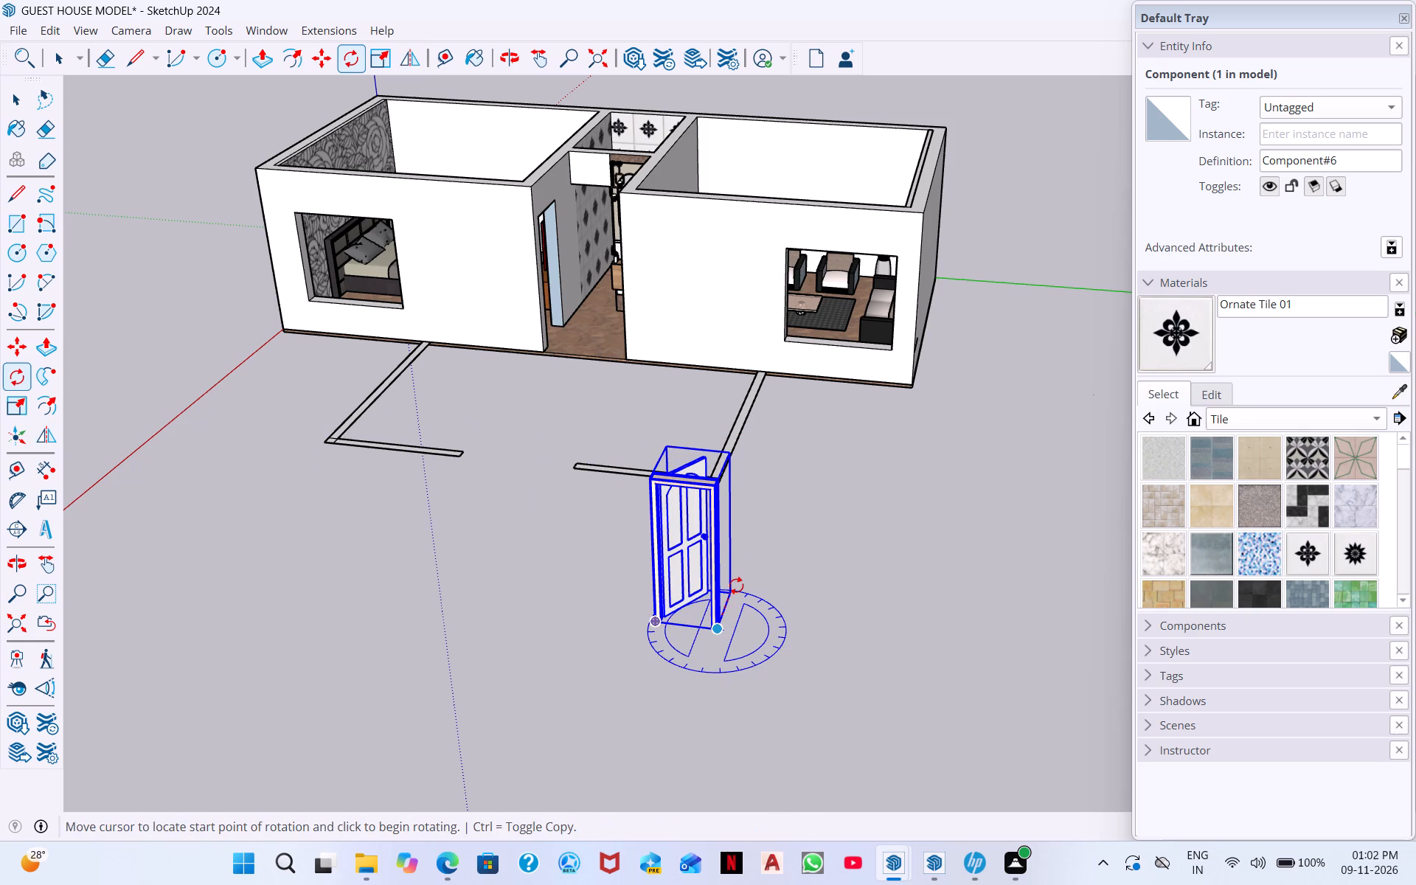
{"action": "left_click", "coordinate": [736, 583]}
{"action": "middle_click_drag", "start_coordinate": [733, 555], "coordinate": [736, 539]}
{"action": "left_click_drag", "start_coordinate": [736, 539], "coordinate": [611, 616]}
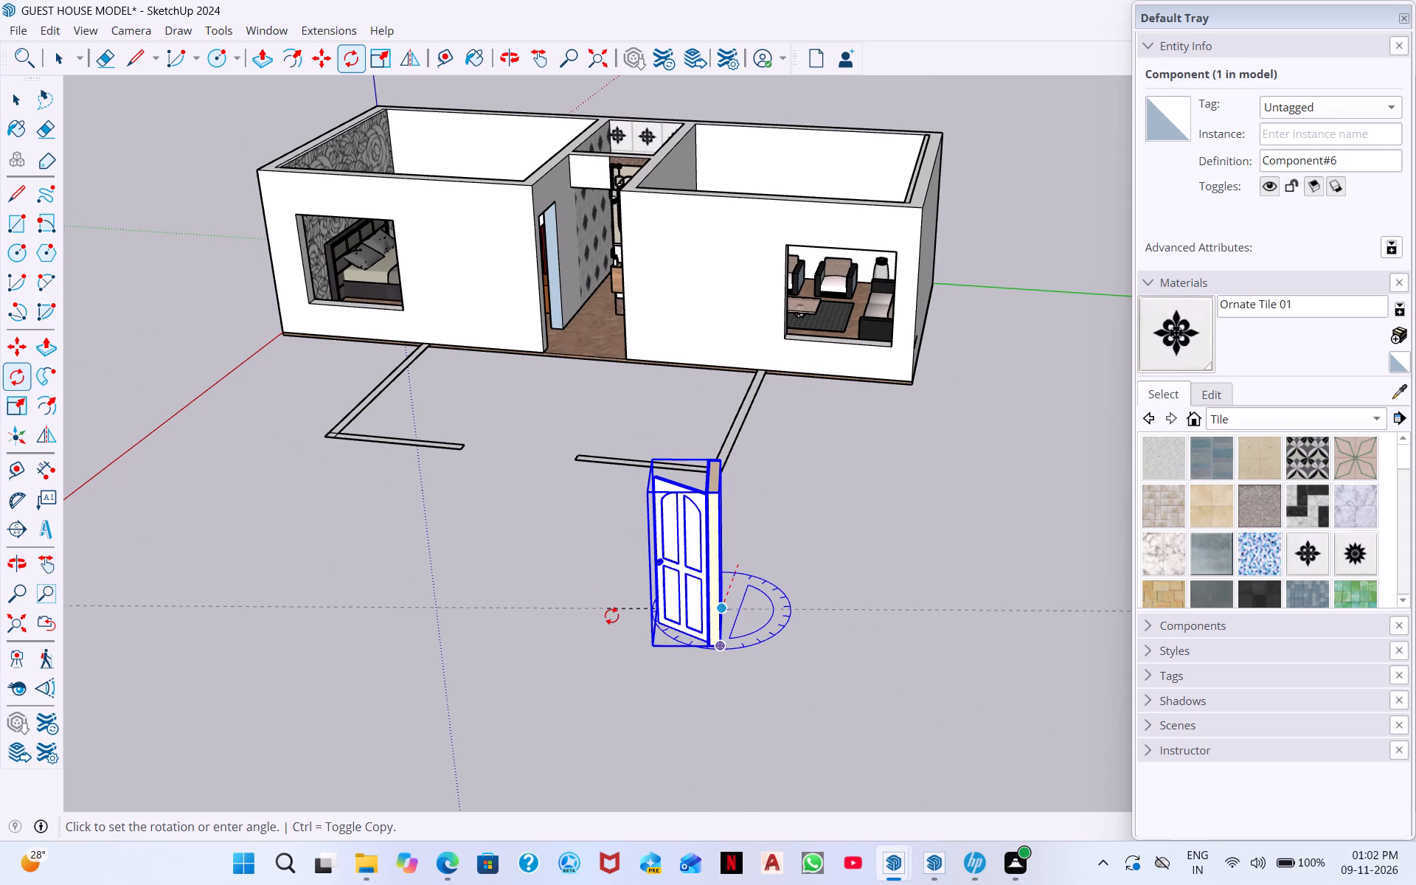
{"action": "left_click_drag", "start_coordinate": [611, 616], "coordinate": [634, 617]}
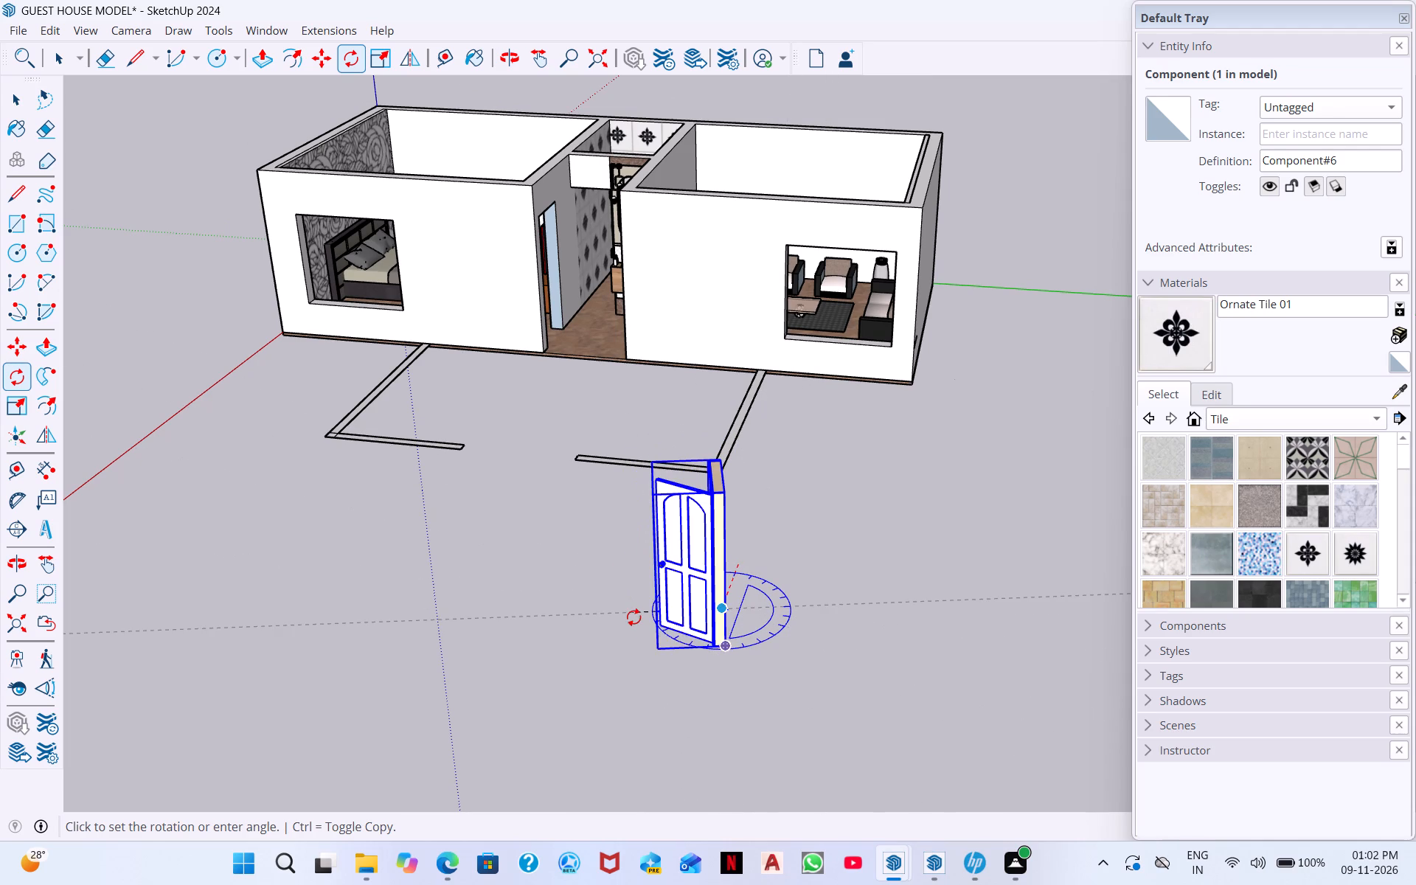
{"action": "left_click_drag", "start_coordinate": [634, 617], "coordinate": [553, 580]}
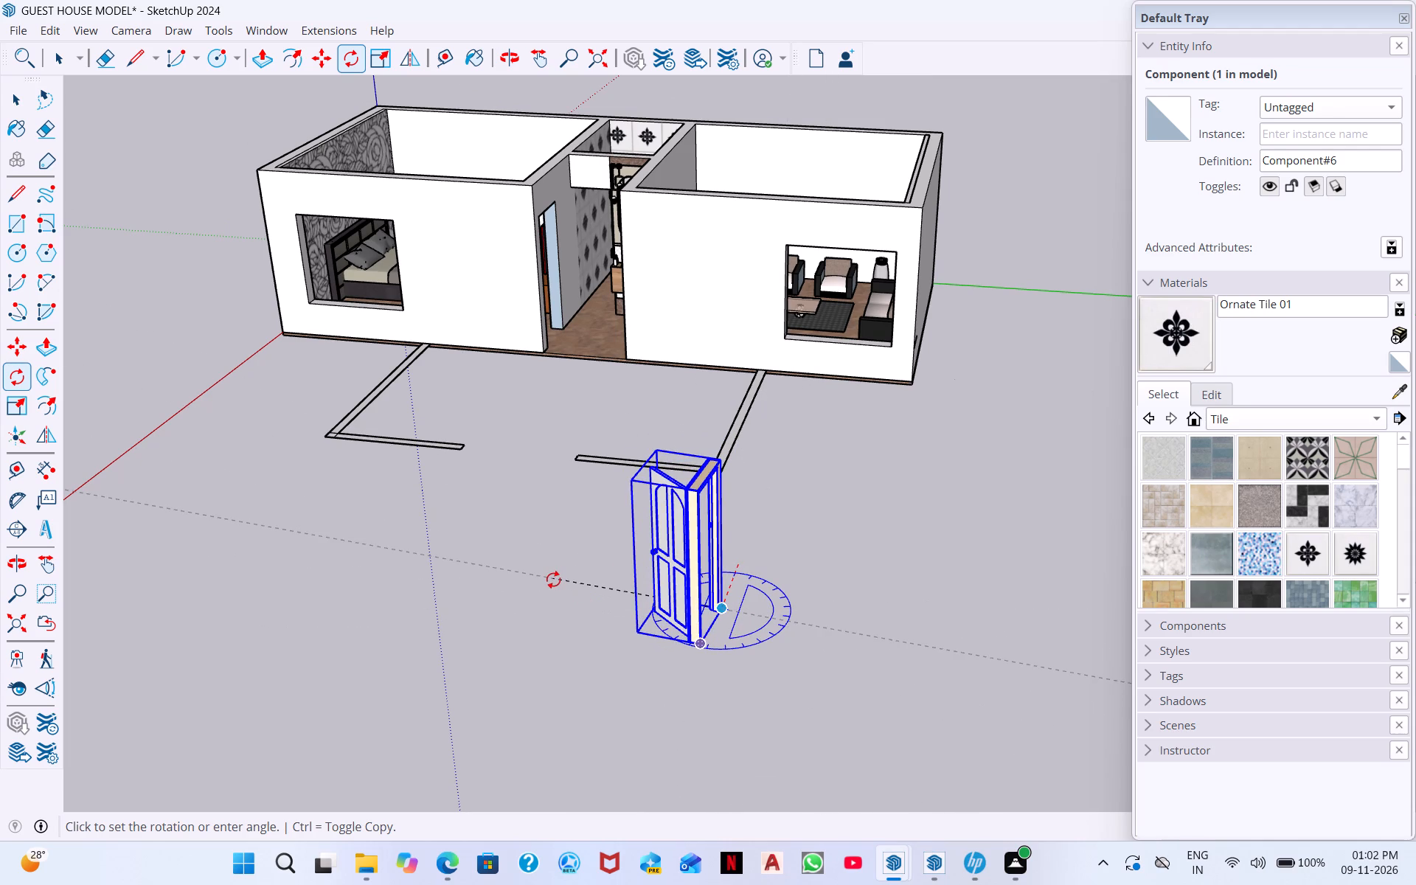
{"action": "left_click_drag", "start_coordinate": [553, 580], "coordinate": [549, 585]}
{"action": "left_click", "coordinate": [549, 585]}
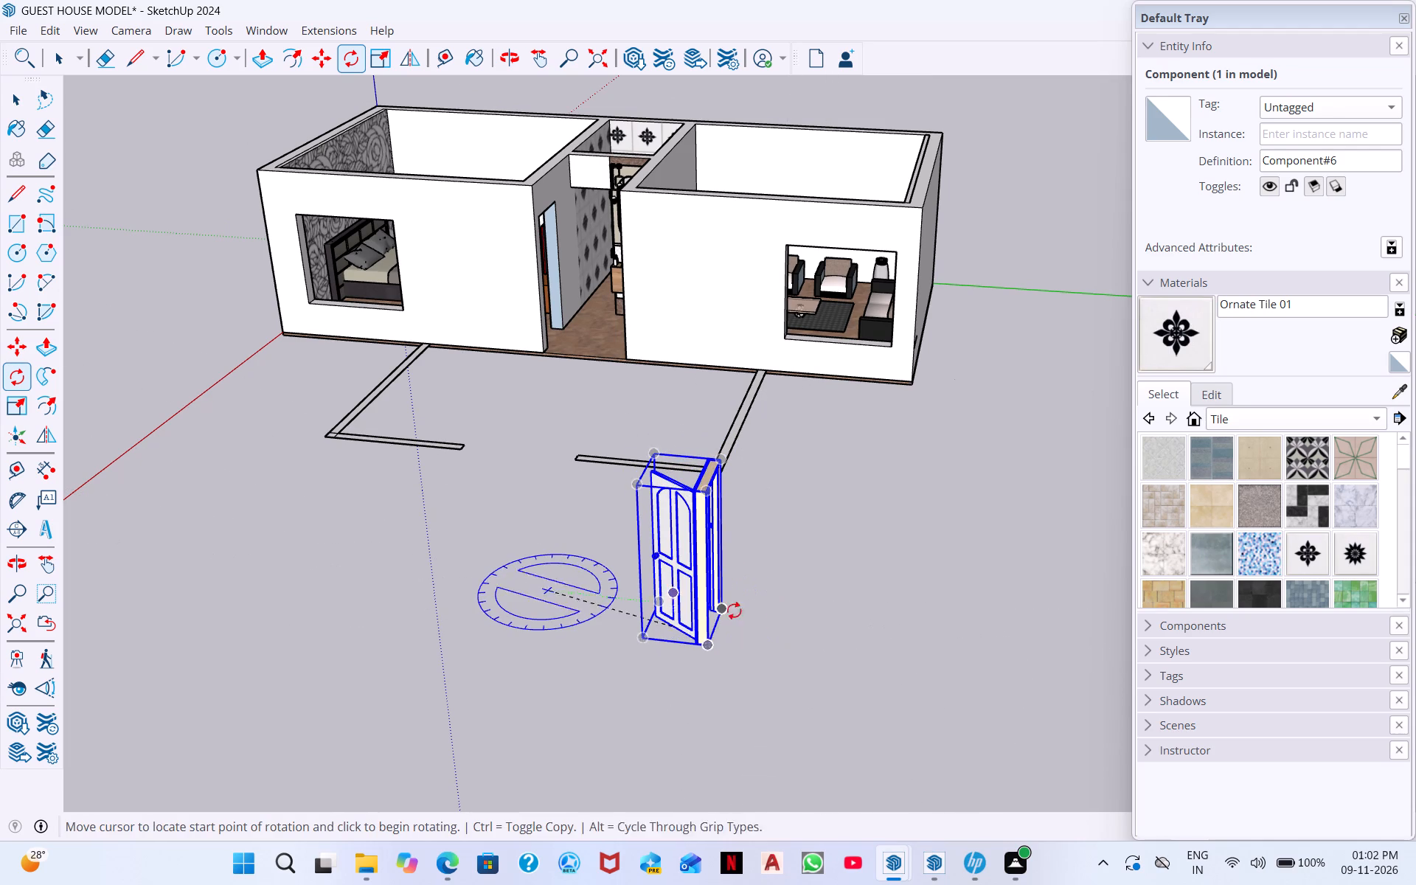
{"action": "middle_click_drag", "start_coordinate": [695, 642], "coordinate": [428, 569]}
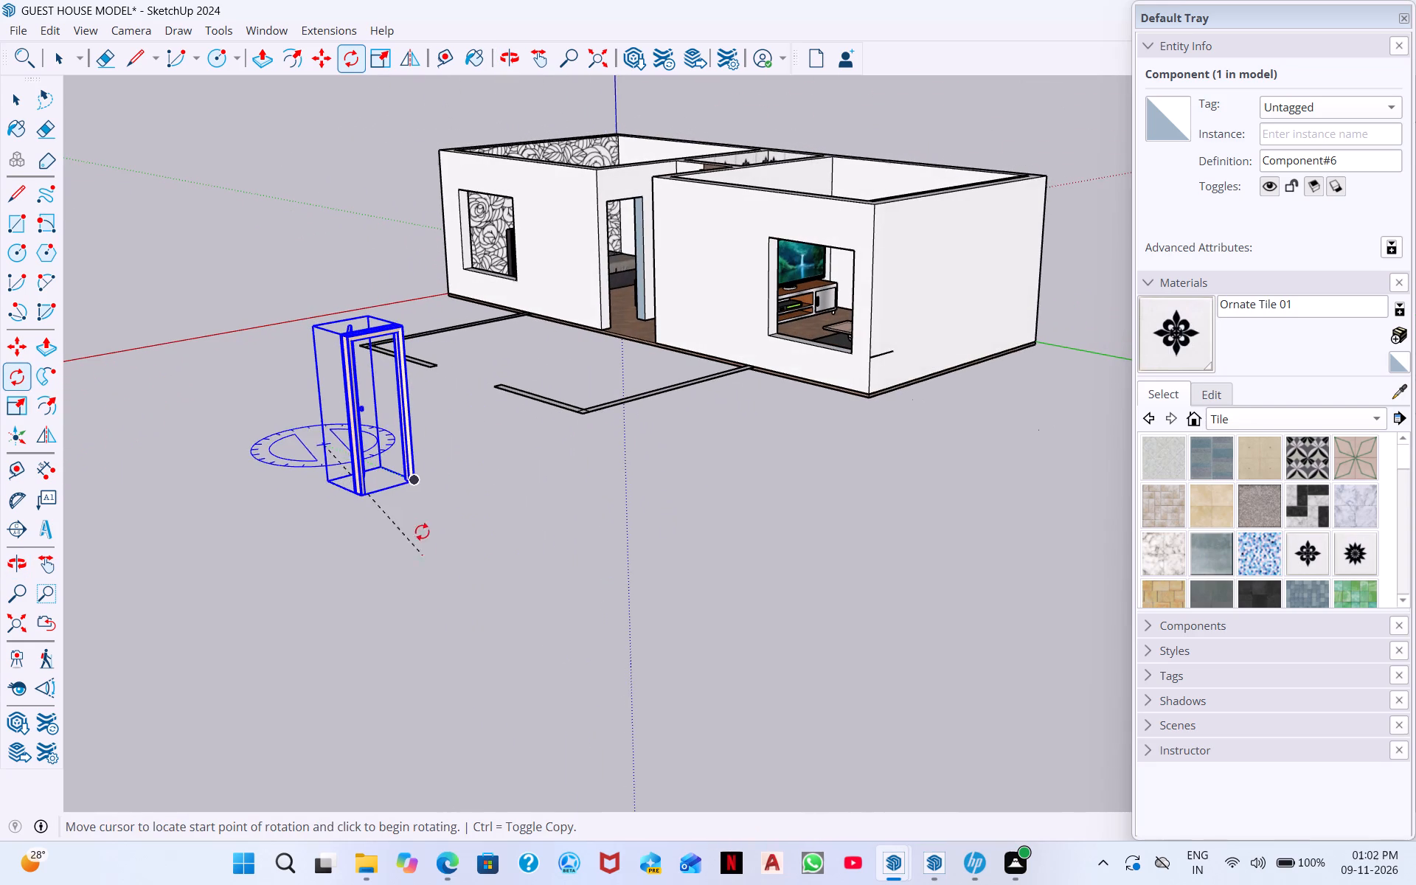
{"action": "key", "text": "Escape"}
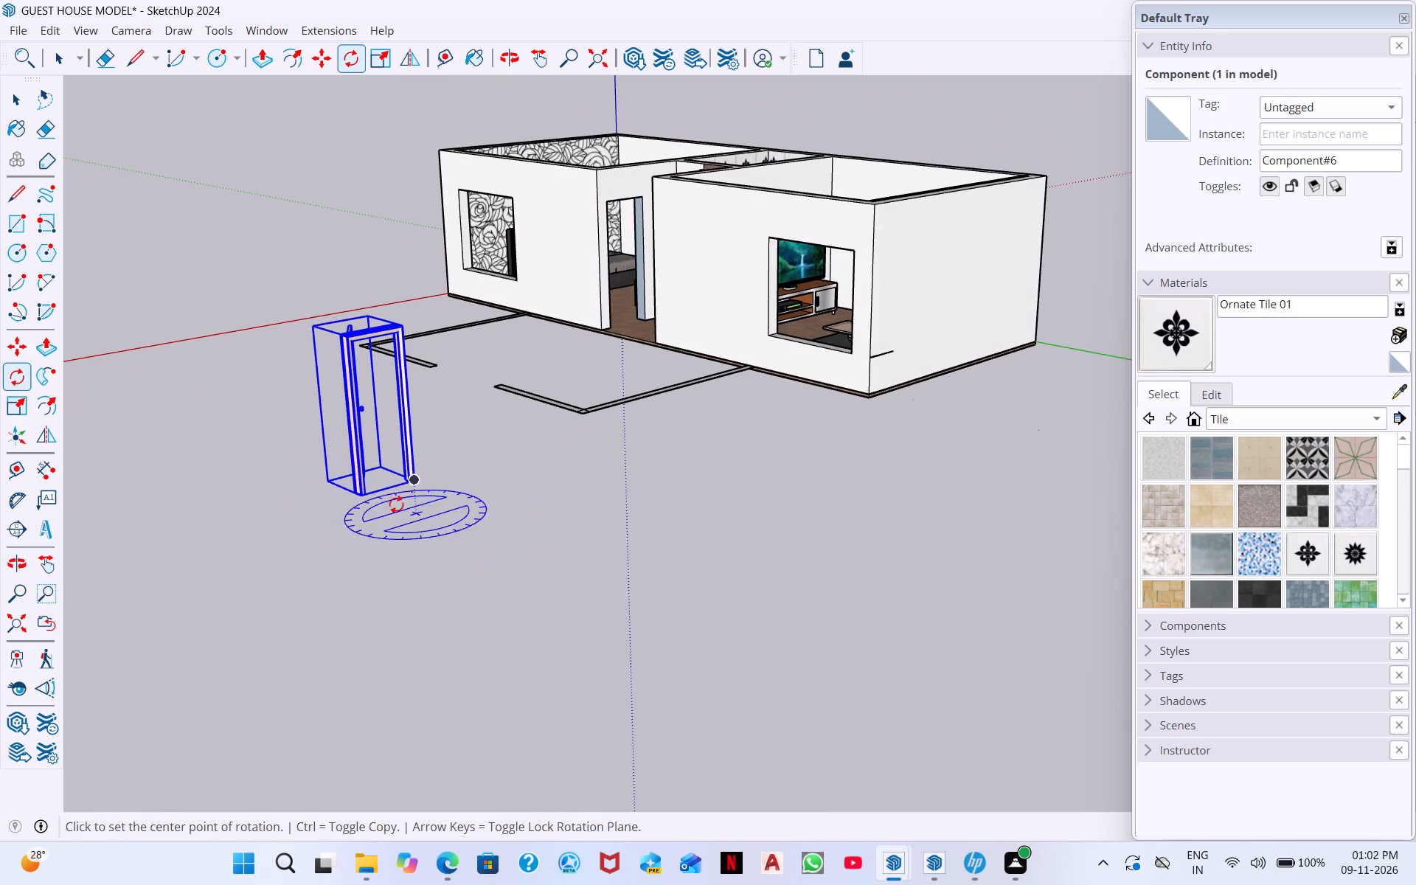
{"action": "scroll", "coordinate": [367, 497], "scroll_direction": "up", "scroll_amount": 11}
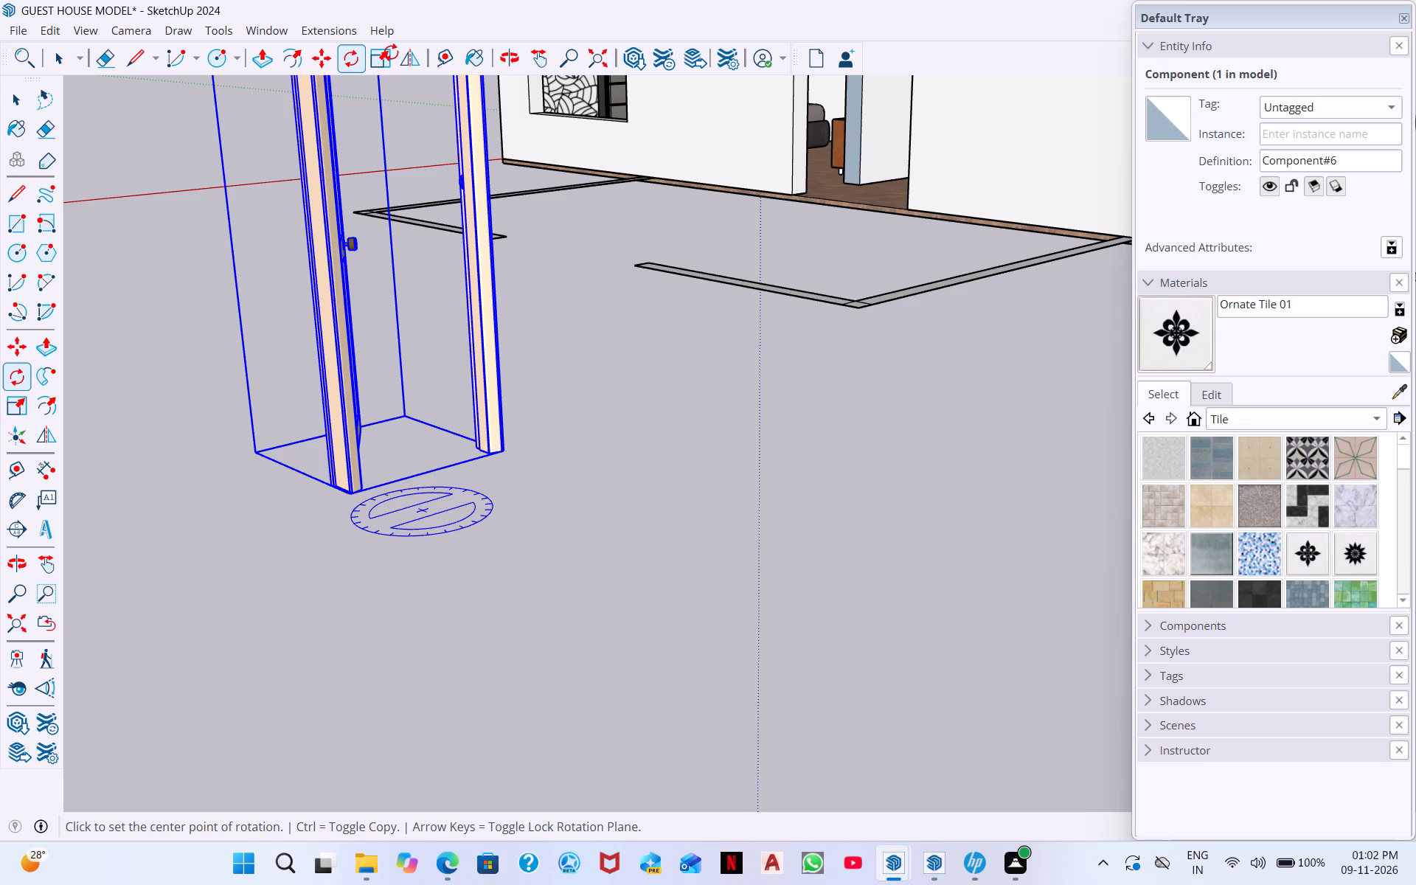
{"action": "key", "text": "Escape"}
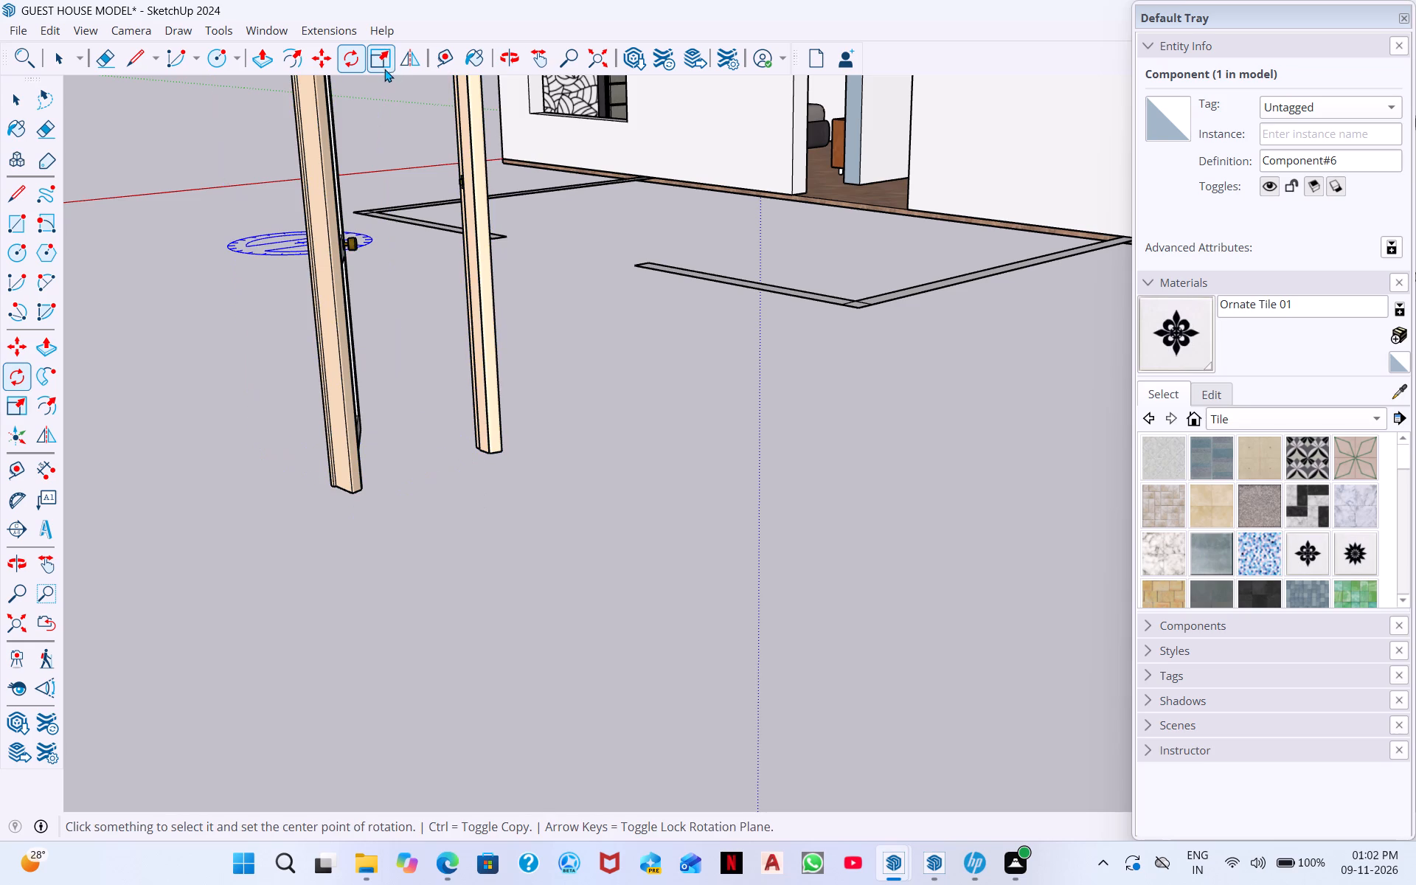
Scale the door to 8' from the middle of its top frame edge, hiding the tray for more room.
{"action": "scroll", "coordinate": [465, 306], "scroll_direction": "down", "scroll_amount": 3}
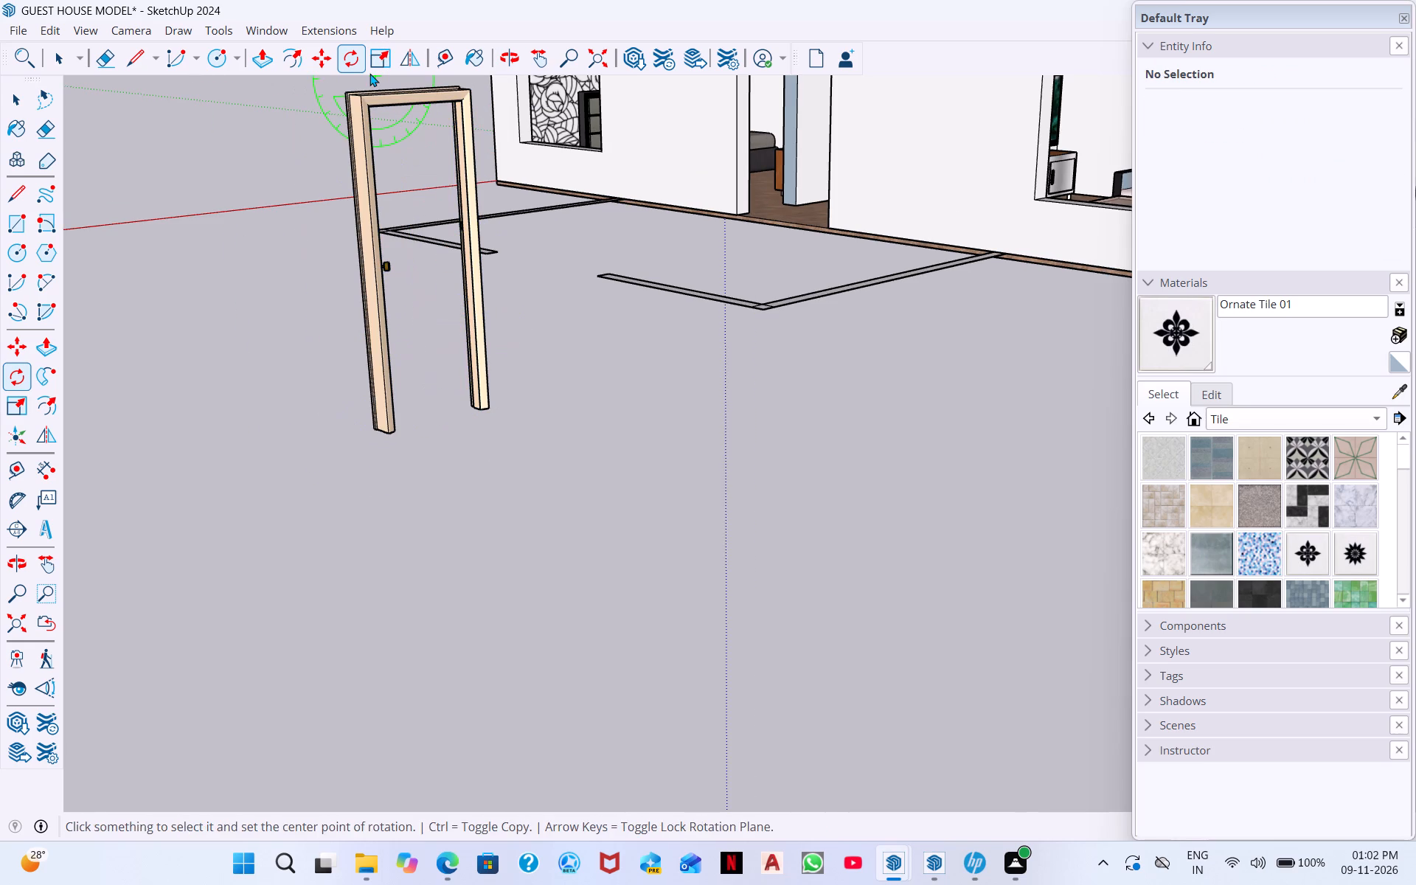
{"action": "left_click", "coordinate": [377, 57]}
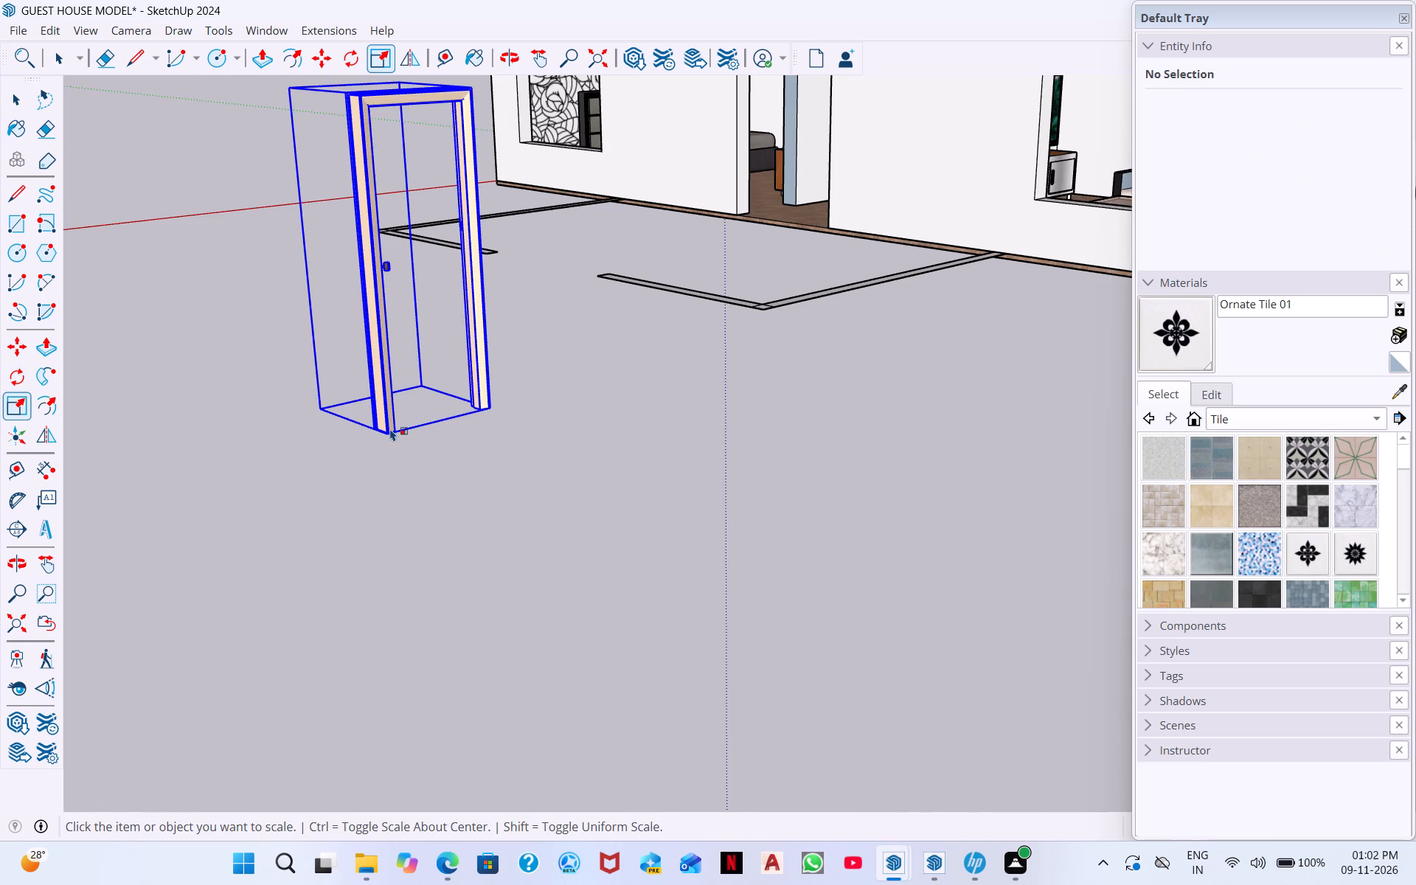
{"action": "left_click", "coordinate": [387, 431]}
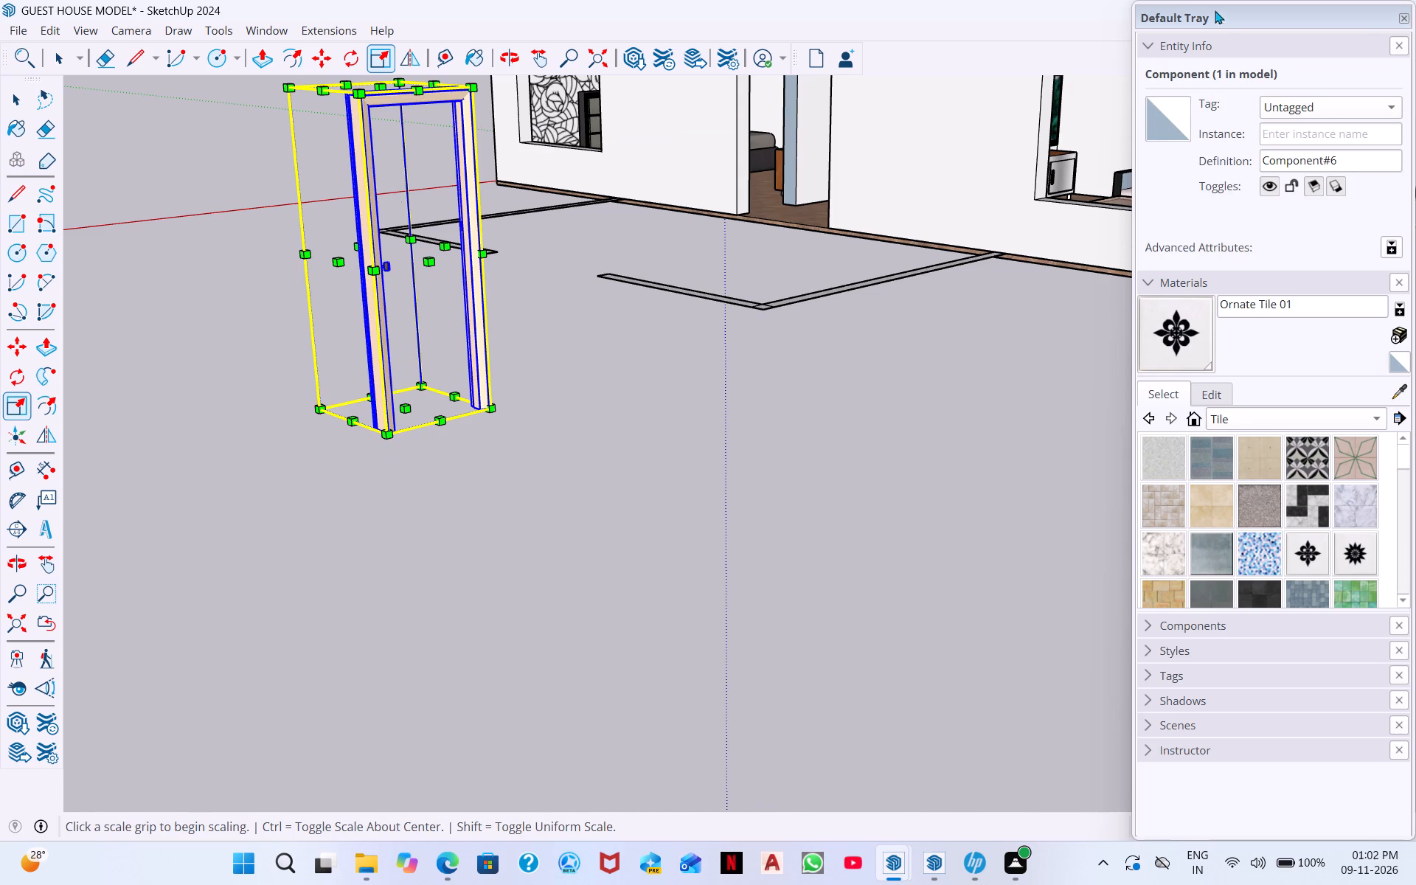
{"action": "left_click", "coordinate": [1399, 15]}
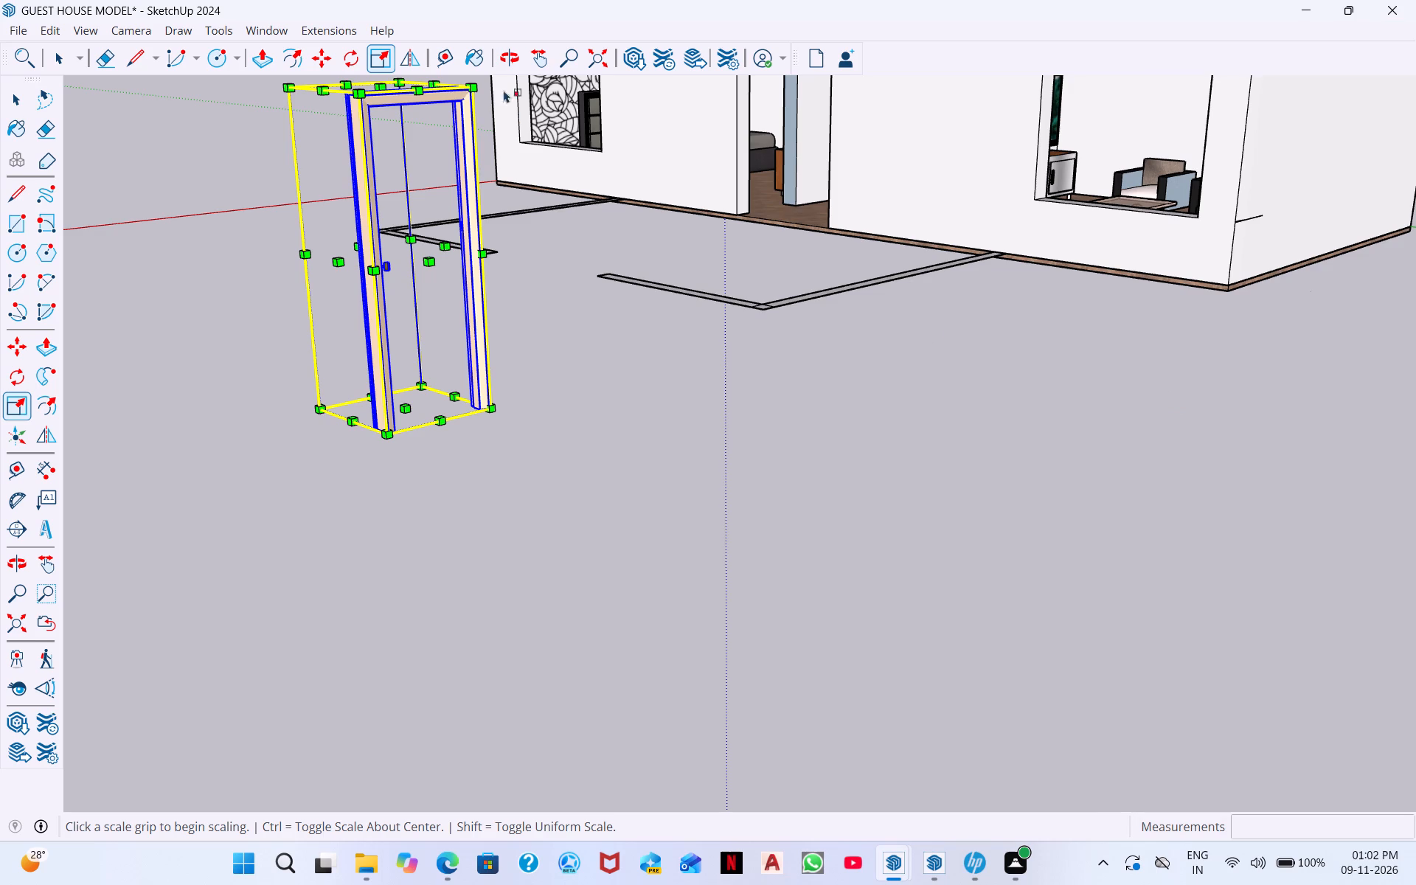
{"action": "left_click", "coordinate": [421, 88]}
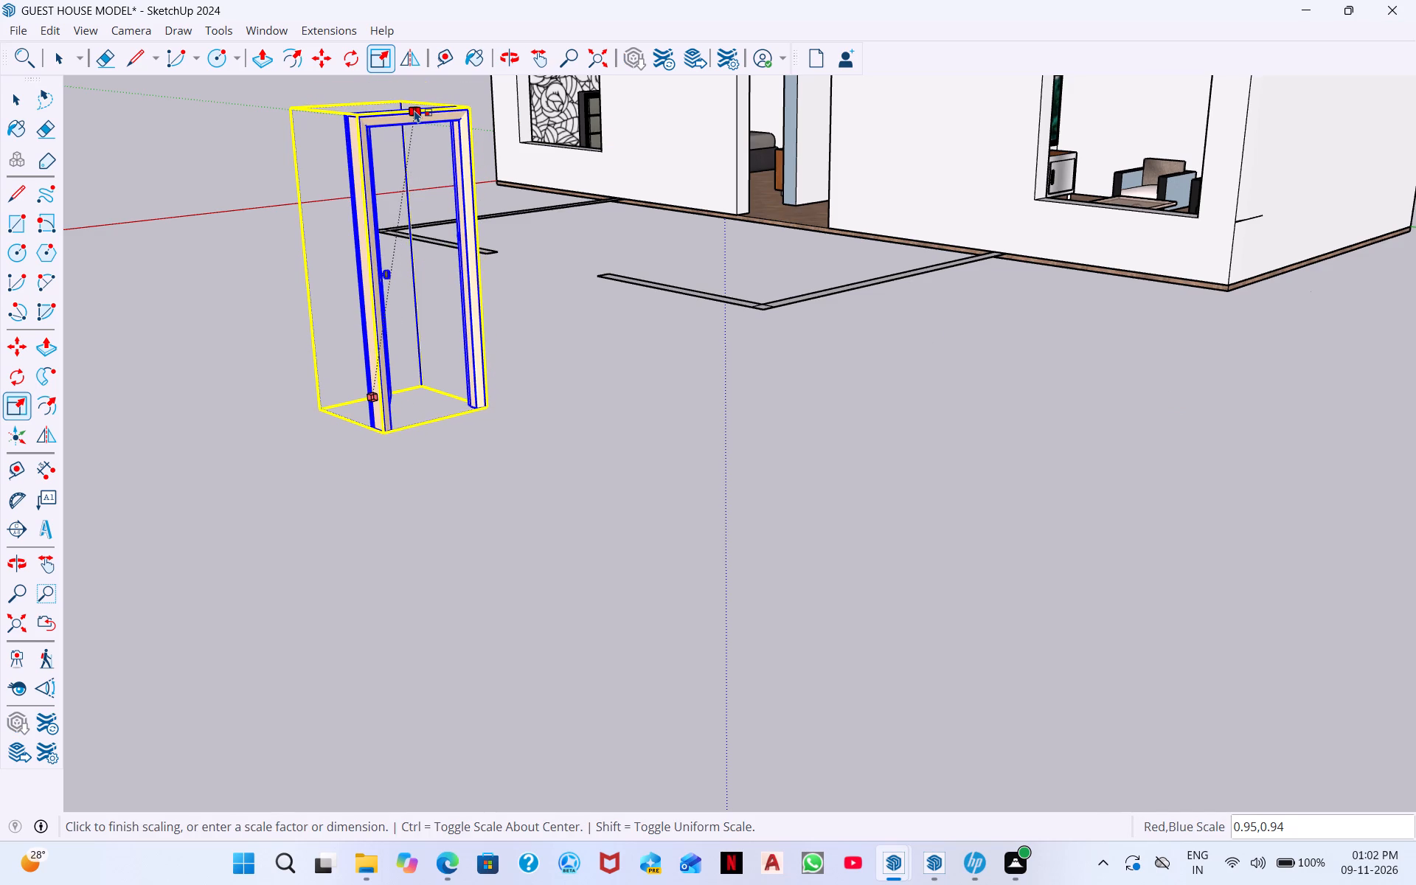
{"action": "type", "text": "8'"}
{"action": "key", "text": "Return"}
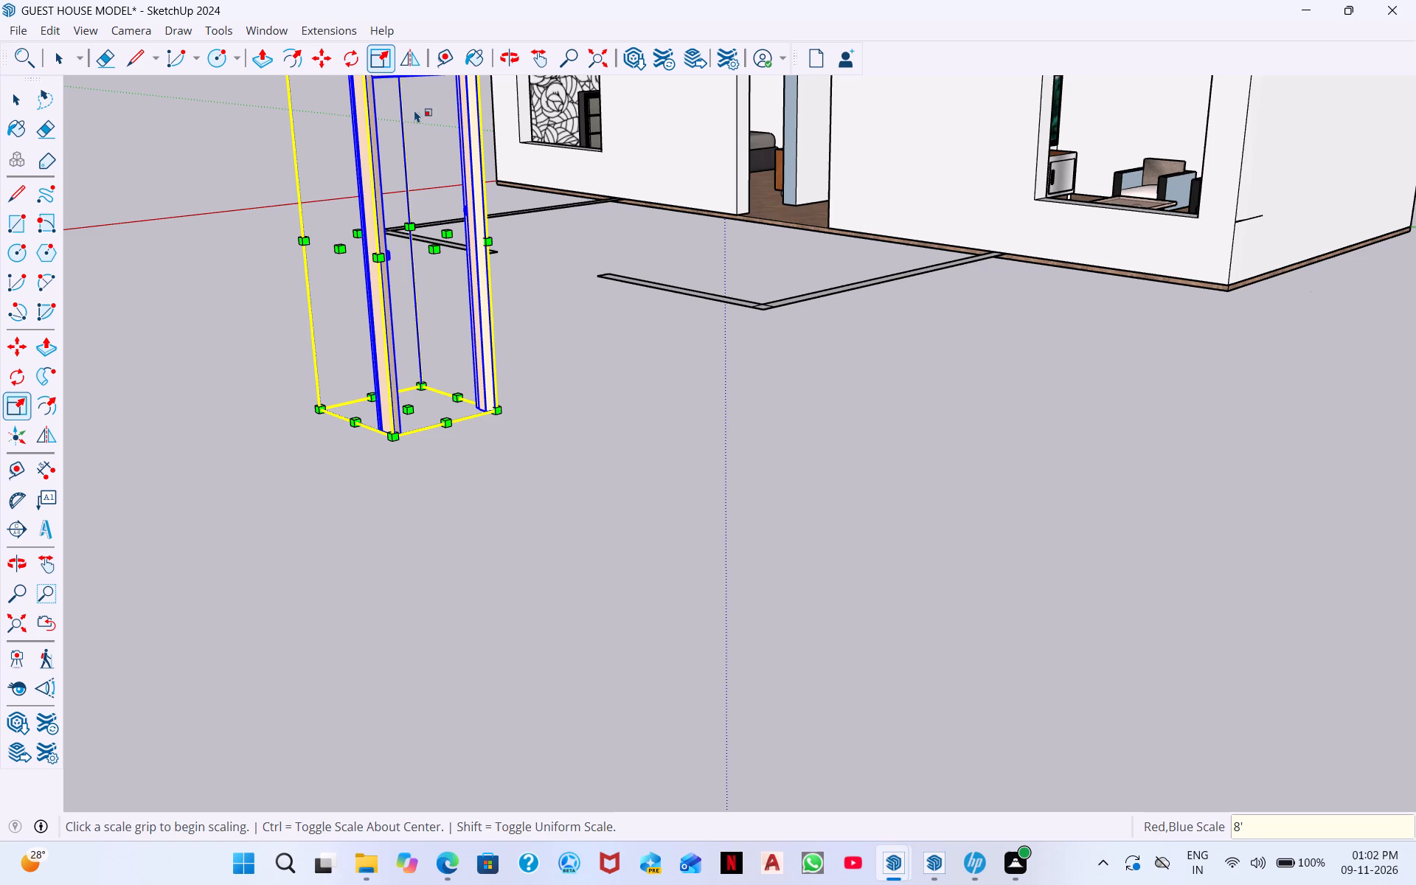
Scale the door along the green axis to a width of 3'.
{"action": "middle_click_drag", "start_coordinate": [432, 414], "coordinate": [255, 396]}
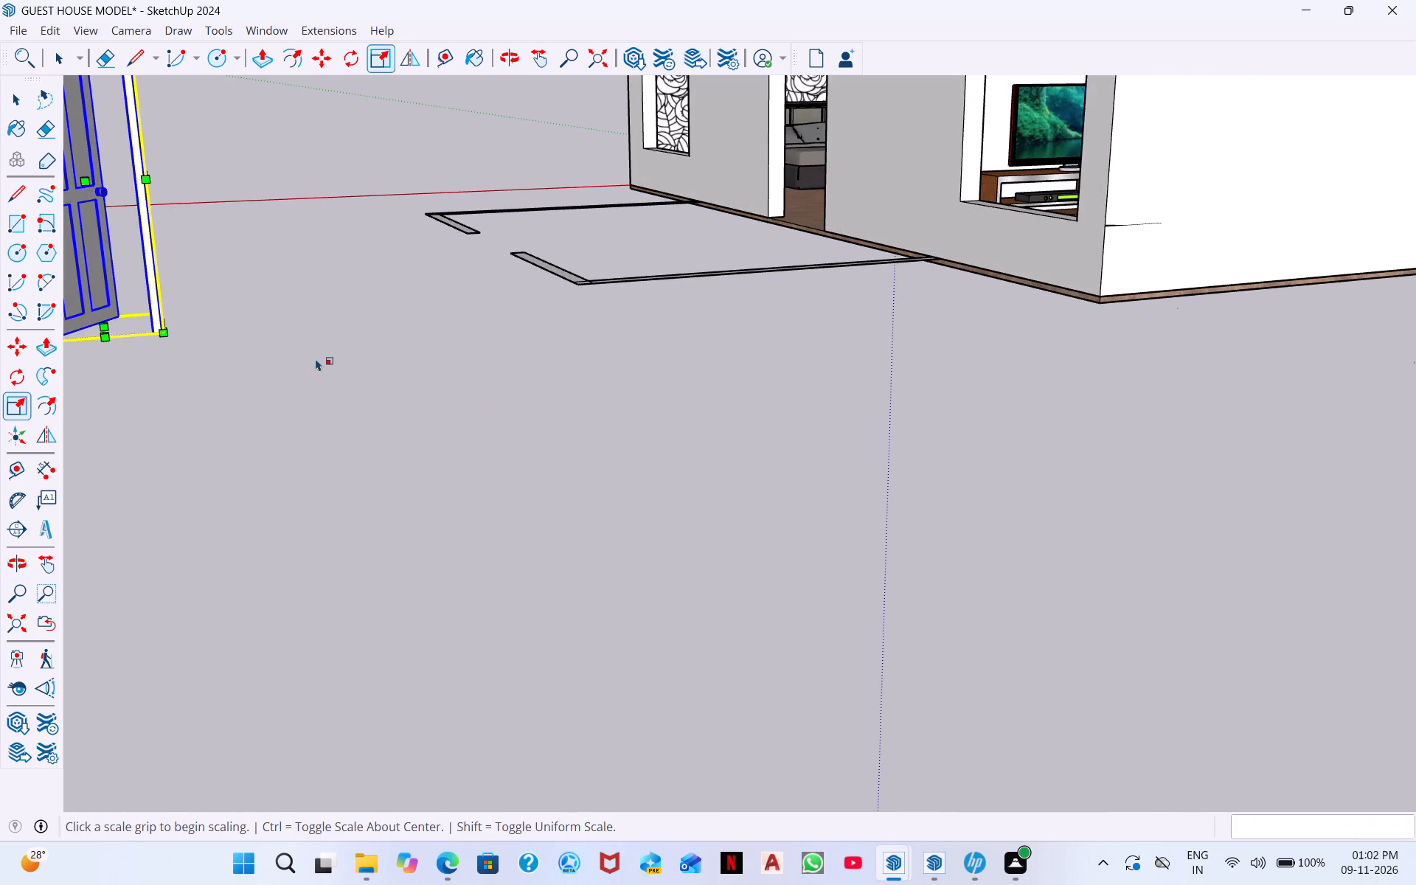
{"action": "scroll", "coordinate": [316, 344], "scroll_direction": "down", "scroll_amount": 8}
{"action": "middle_click", "coordinate": [224, 252]}
{"action": "scroll", "coordinate": [224, 252], "scroll_direction": "up", "scroll_amount": 12}
{"action": "middle_click_drag", "start_coordinate": [203, 250], "coordinate": [203, 251]}
{"action": "scroll", "coordinate": [203, 250], "scroll_direction": "down", "scroll_amount": 1}
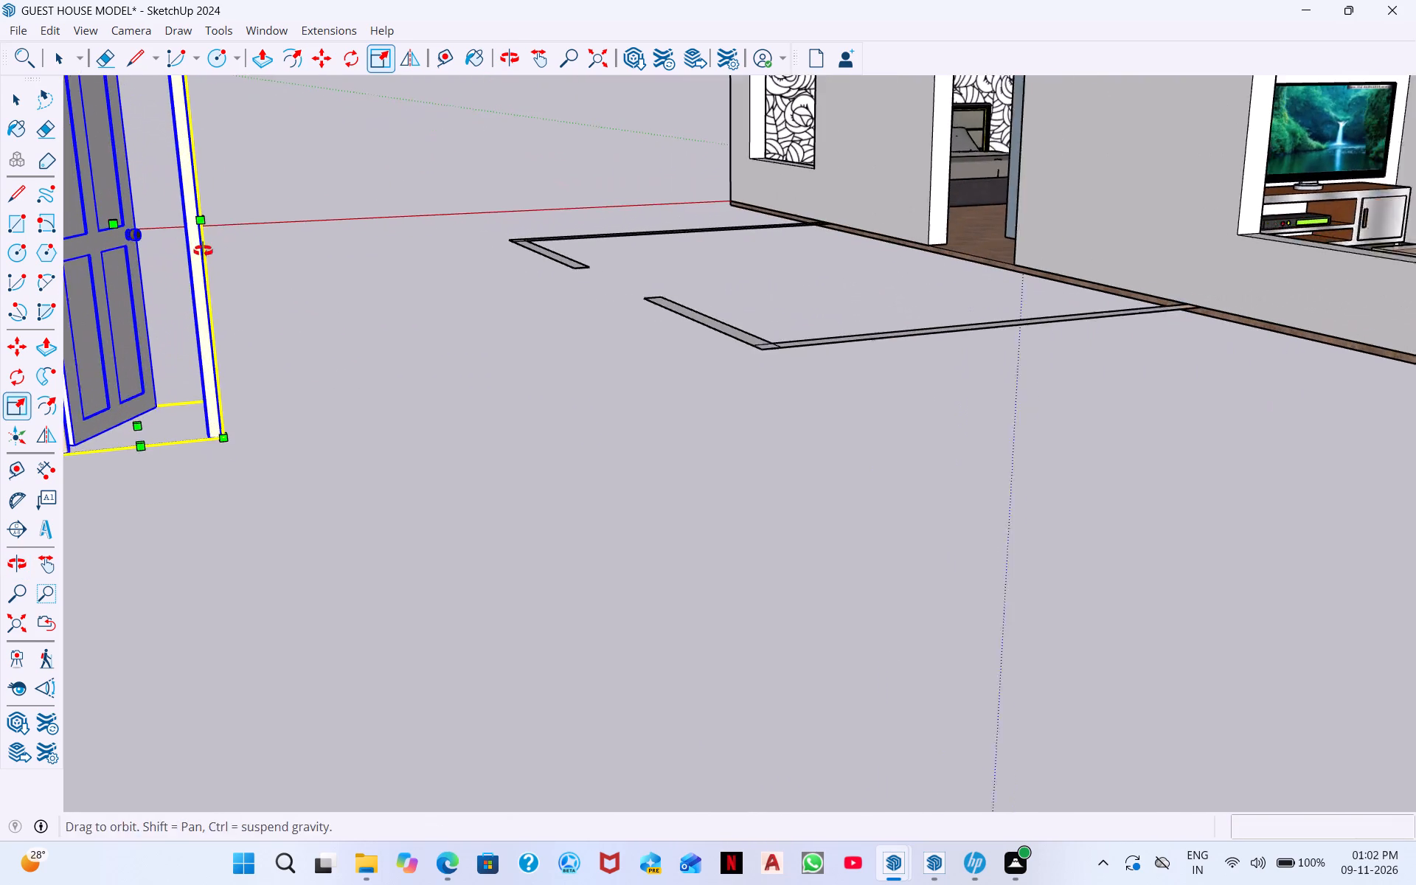
{"action": "scroll", "coordinate": [203, 251], "scroll_direction": "down", "scroll_amount": 1}
{"action": "middle_click_drag", "start_coordinate": [203, 251], "coordinate": [208, 257]}
{"action": "middle_click_drag", "start_coordinate": [257, 286], "coordinate": [400, 351]}
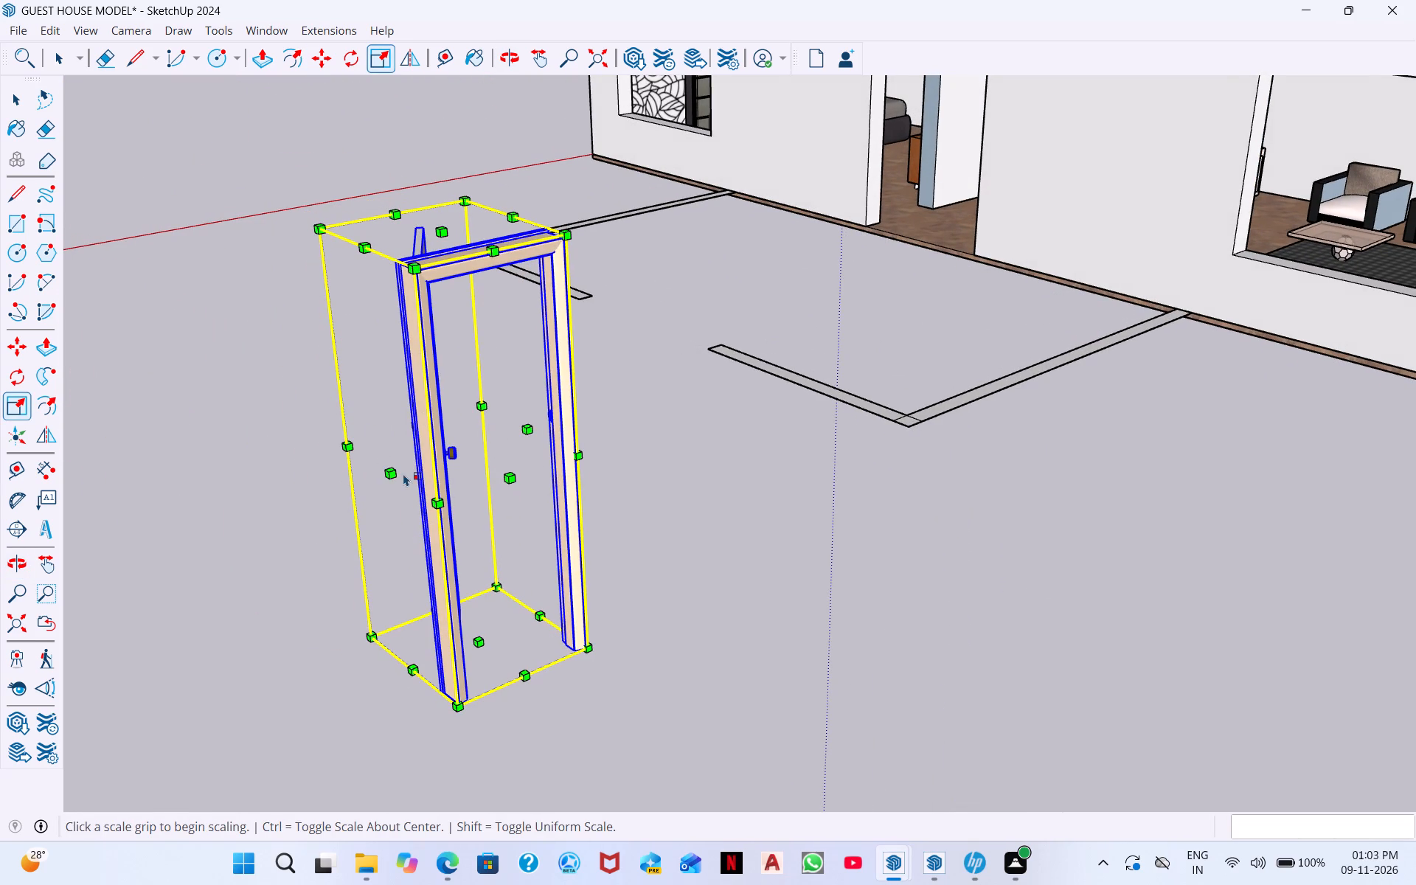
{"action": "left_click", "coordinate": [386, 476]}
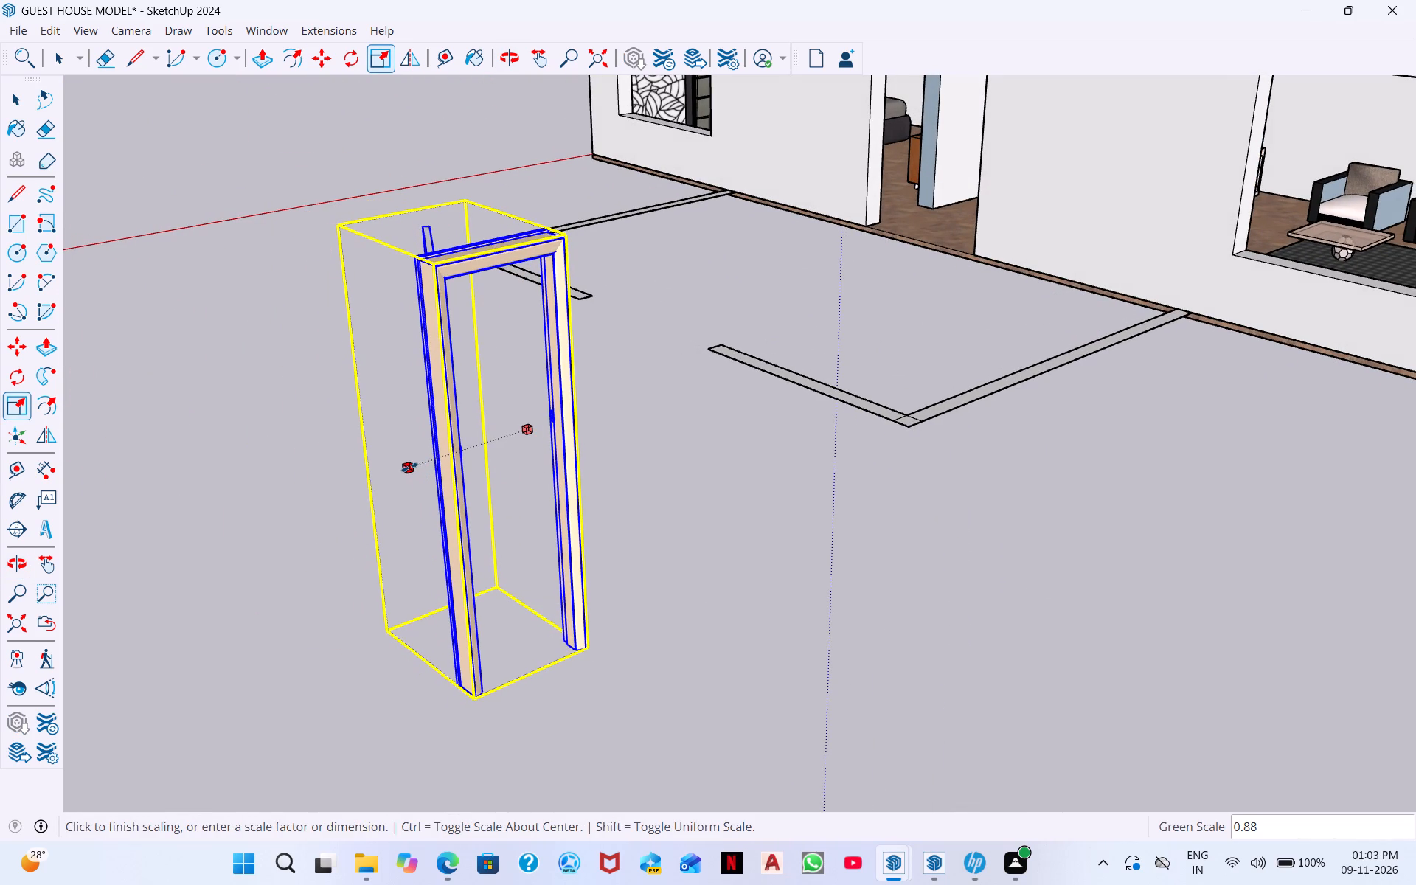
{"action": "type", "text": "3'"}
{"action": "key", "text": "Return"}
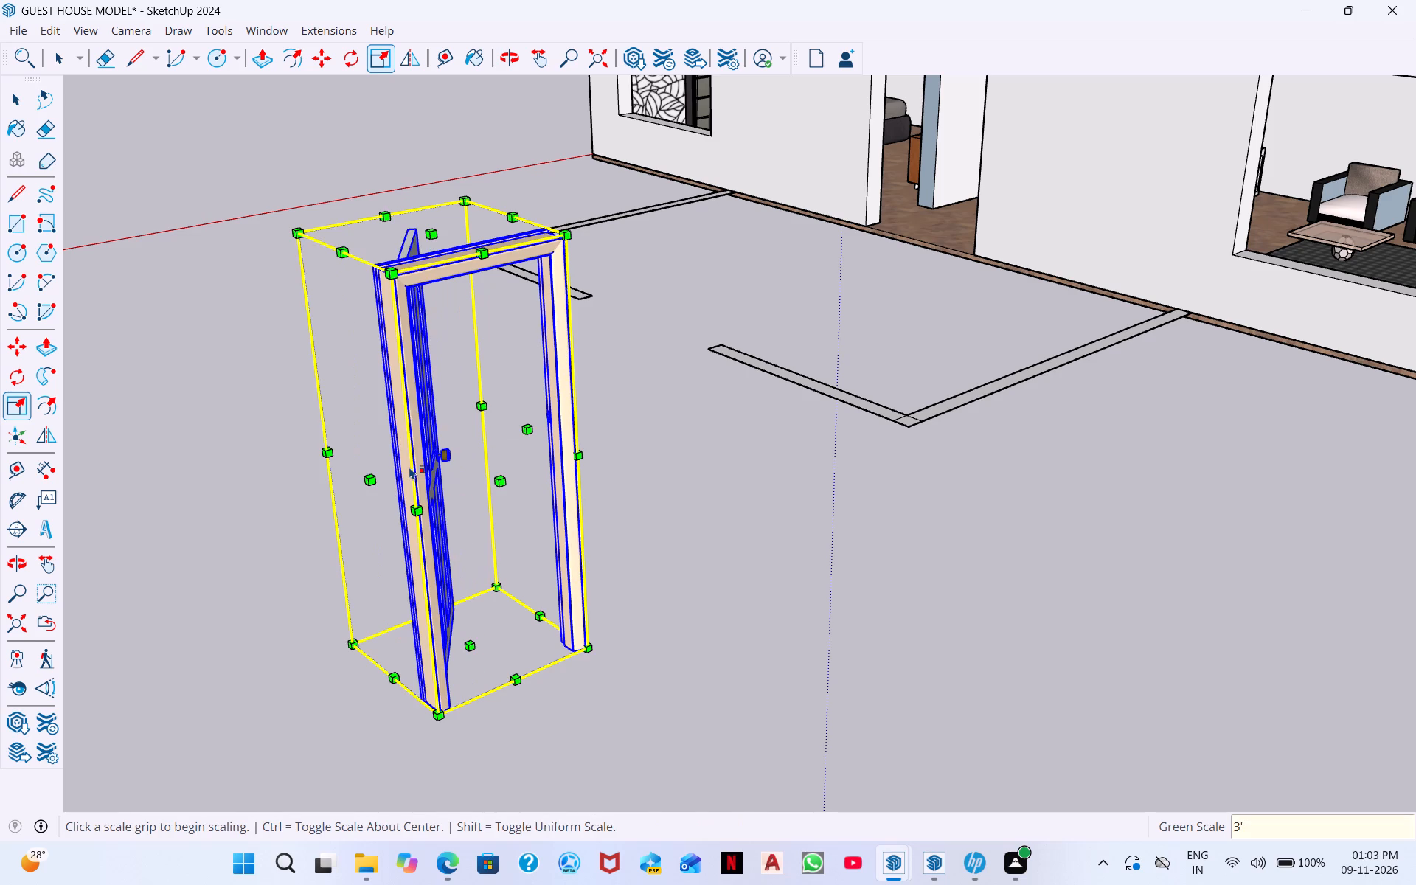
Move the white panelled door by its bottom frame corner onto the bottom corner of the bedroom doorway.
{"action": "scroll", "coordinate": [642, 424], "scroll_direction": "down", "scroll_amount": 3}
{"action": "scroll", "coordinate": [711, 375], "scroll_direction": "down", "scroll_amount": 2}
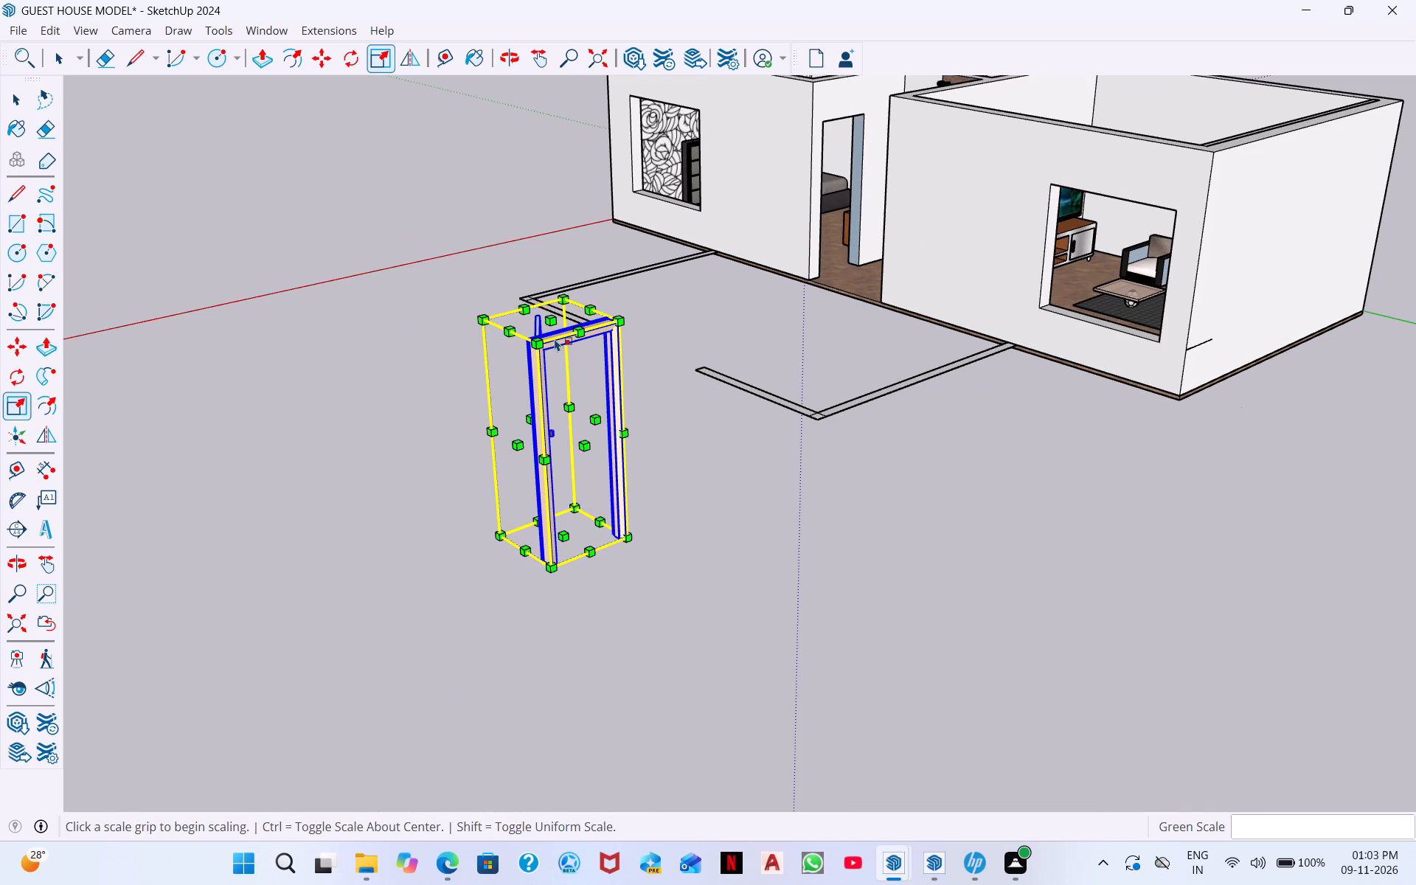
{"action": "left_click", "coordinate": [329, 56]}
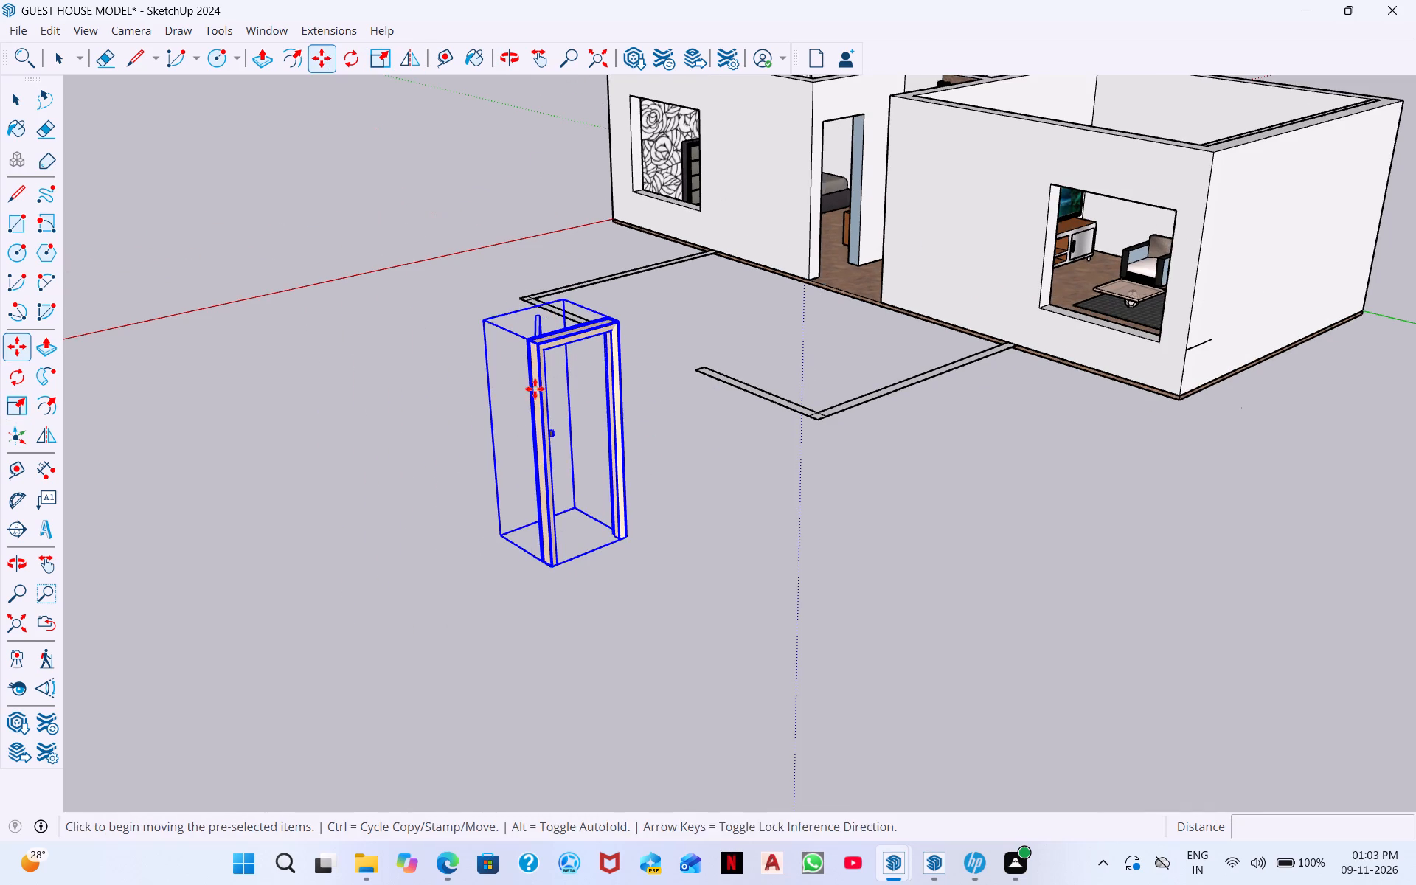
{"action": "left_click", "coordinate": [550, 567]}
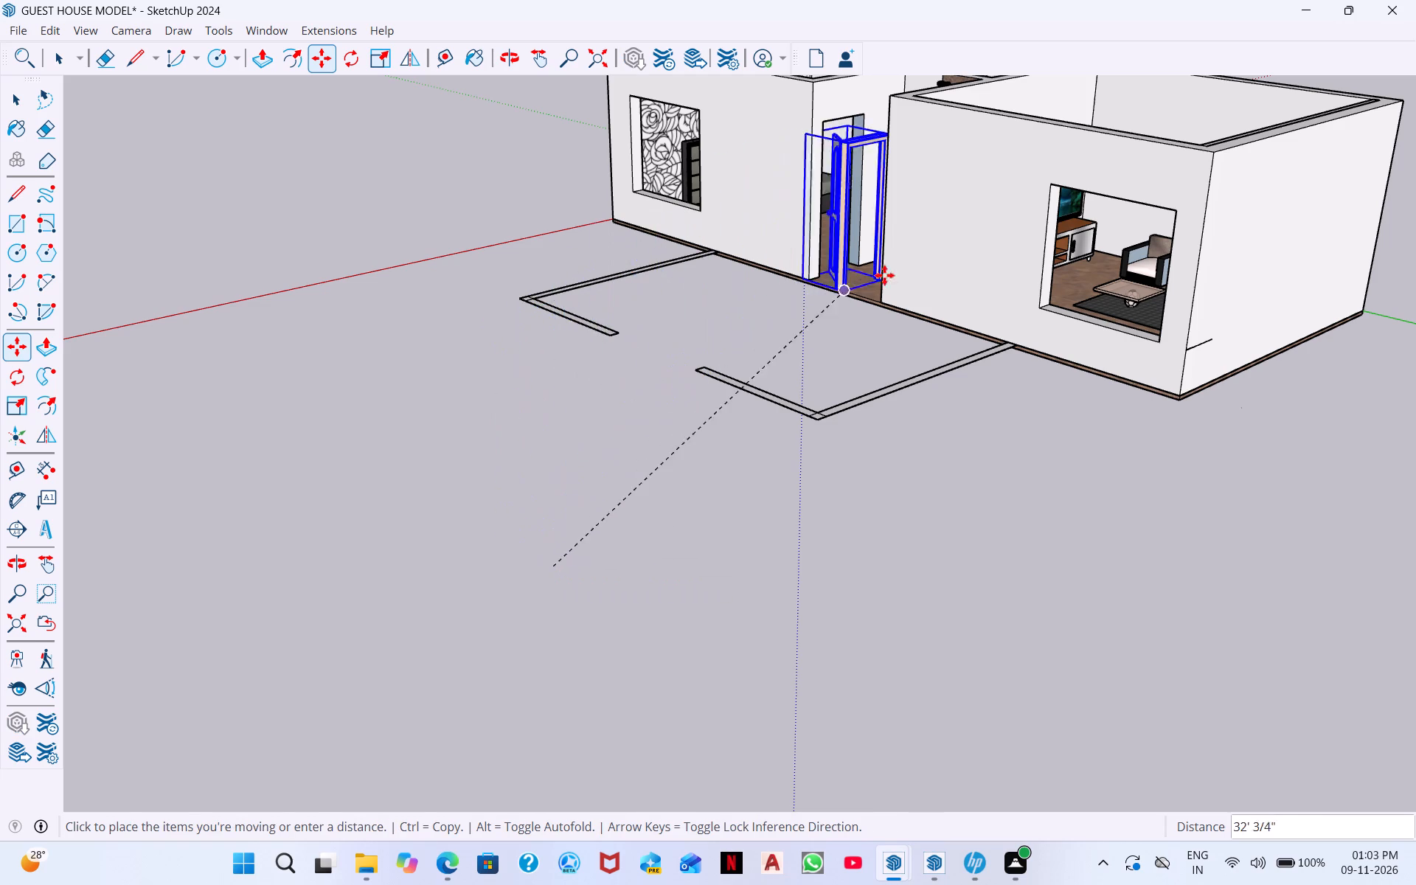
{"action": "scroll", "coordinate": [898, 272], "scroll_direction": "up", "scroll_amount": 9}
{"action": "scroll", "coordinate": [799, 274], "scroll_direction": "up", "scroll_amount": 6}
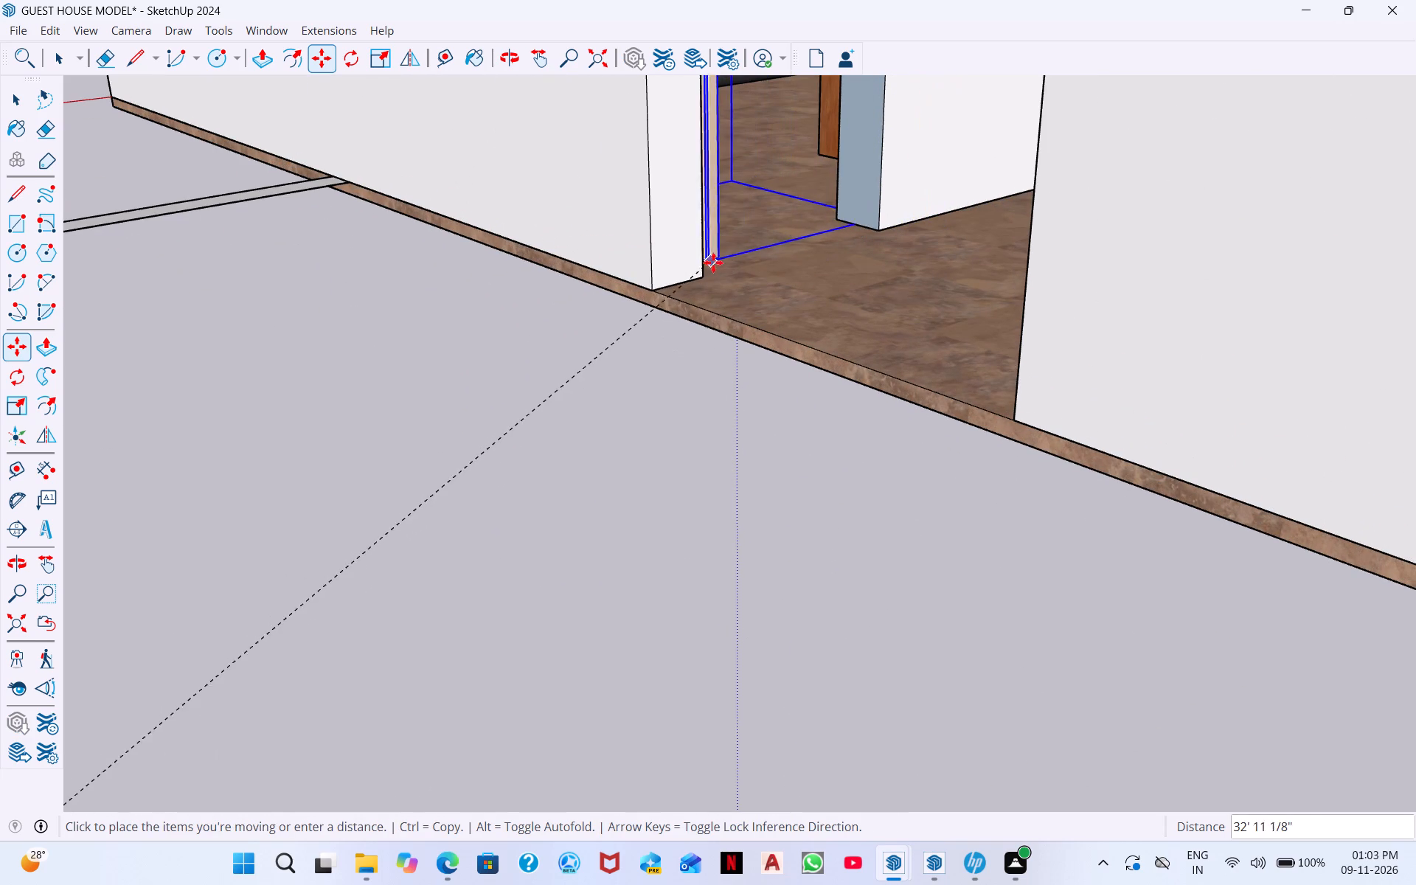
{"action": "left_click", "coordinate": [706, 276]}
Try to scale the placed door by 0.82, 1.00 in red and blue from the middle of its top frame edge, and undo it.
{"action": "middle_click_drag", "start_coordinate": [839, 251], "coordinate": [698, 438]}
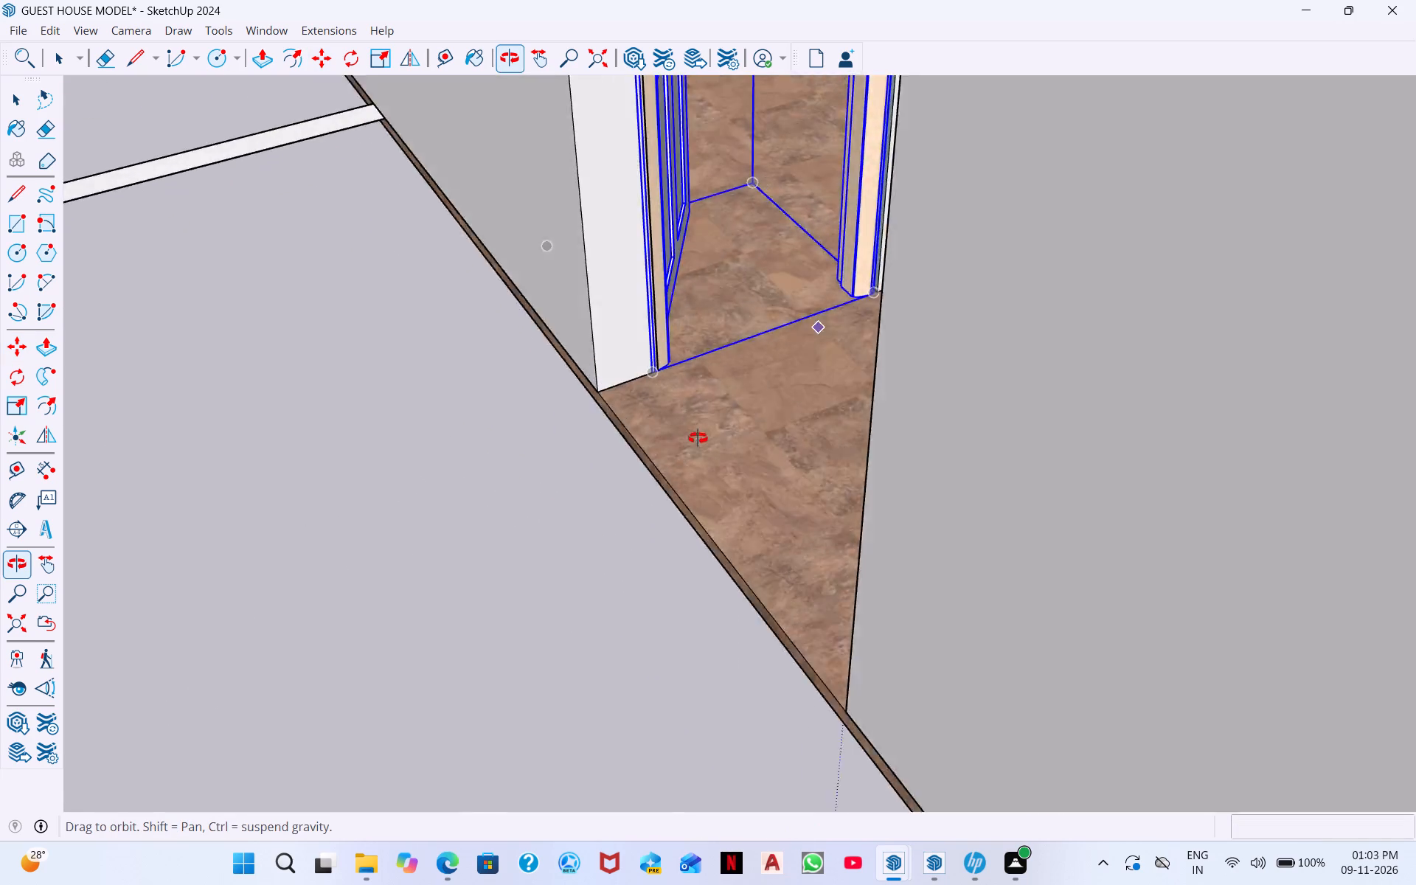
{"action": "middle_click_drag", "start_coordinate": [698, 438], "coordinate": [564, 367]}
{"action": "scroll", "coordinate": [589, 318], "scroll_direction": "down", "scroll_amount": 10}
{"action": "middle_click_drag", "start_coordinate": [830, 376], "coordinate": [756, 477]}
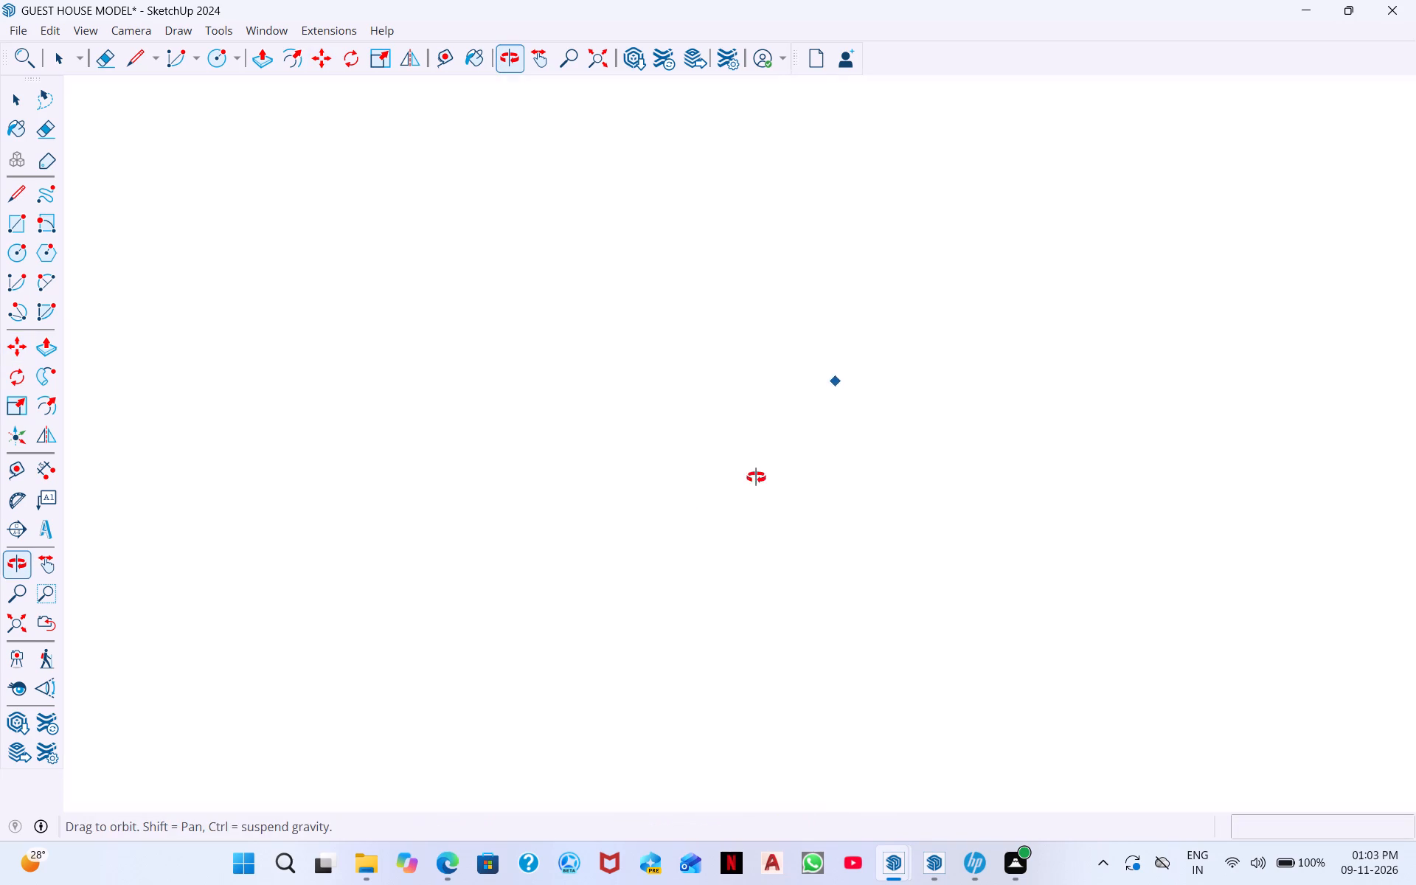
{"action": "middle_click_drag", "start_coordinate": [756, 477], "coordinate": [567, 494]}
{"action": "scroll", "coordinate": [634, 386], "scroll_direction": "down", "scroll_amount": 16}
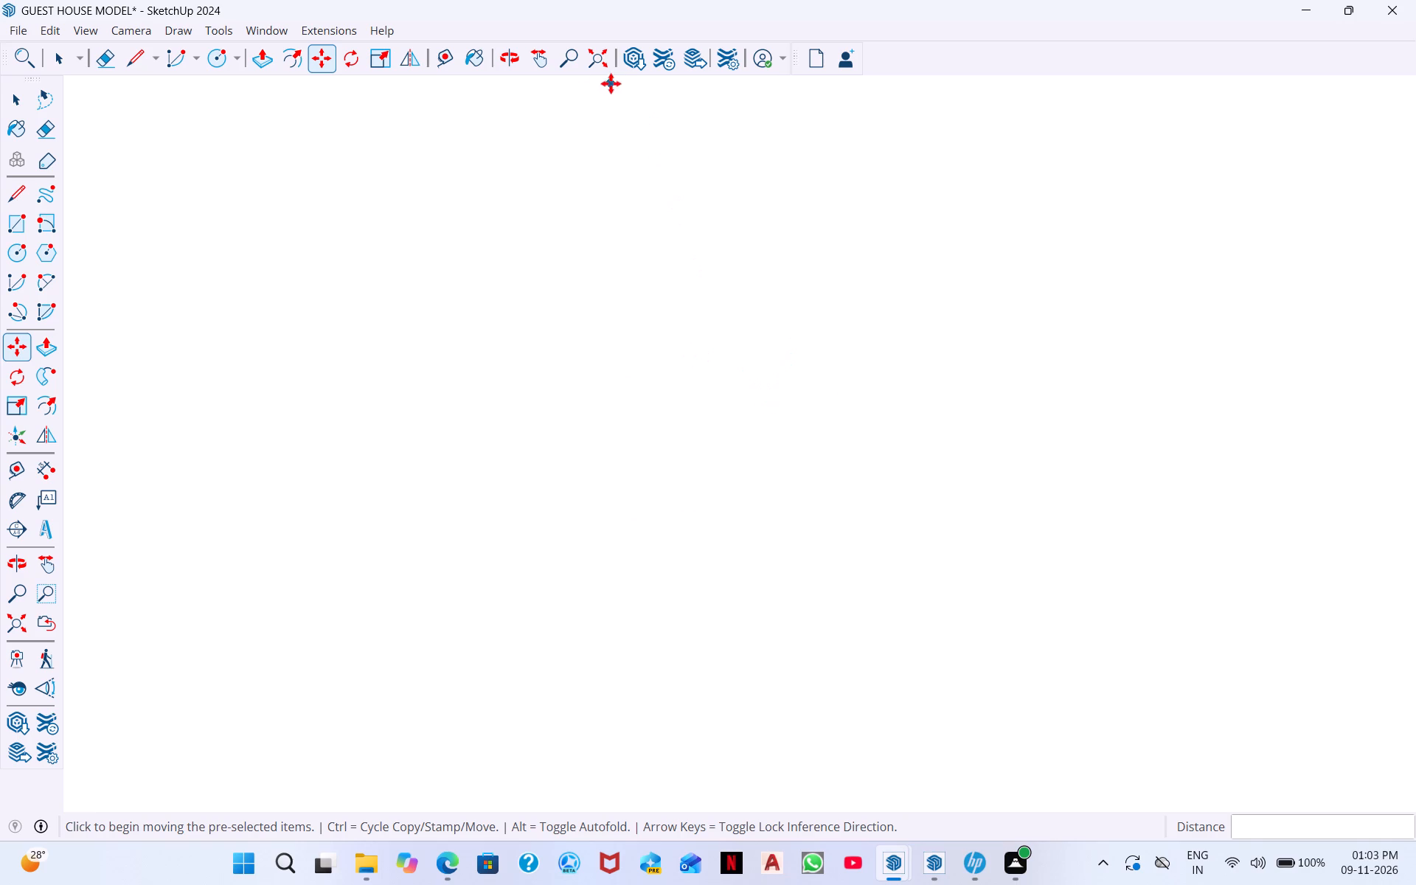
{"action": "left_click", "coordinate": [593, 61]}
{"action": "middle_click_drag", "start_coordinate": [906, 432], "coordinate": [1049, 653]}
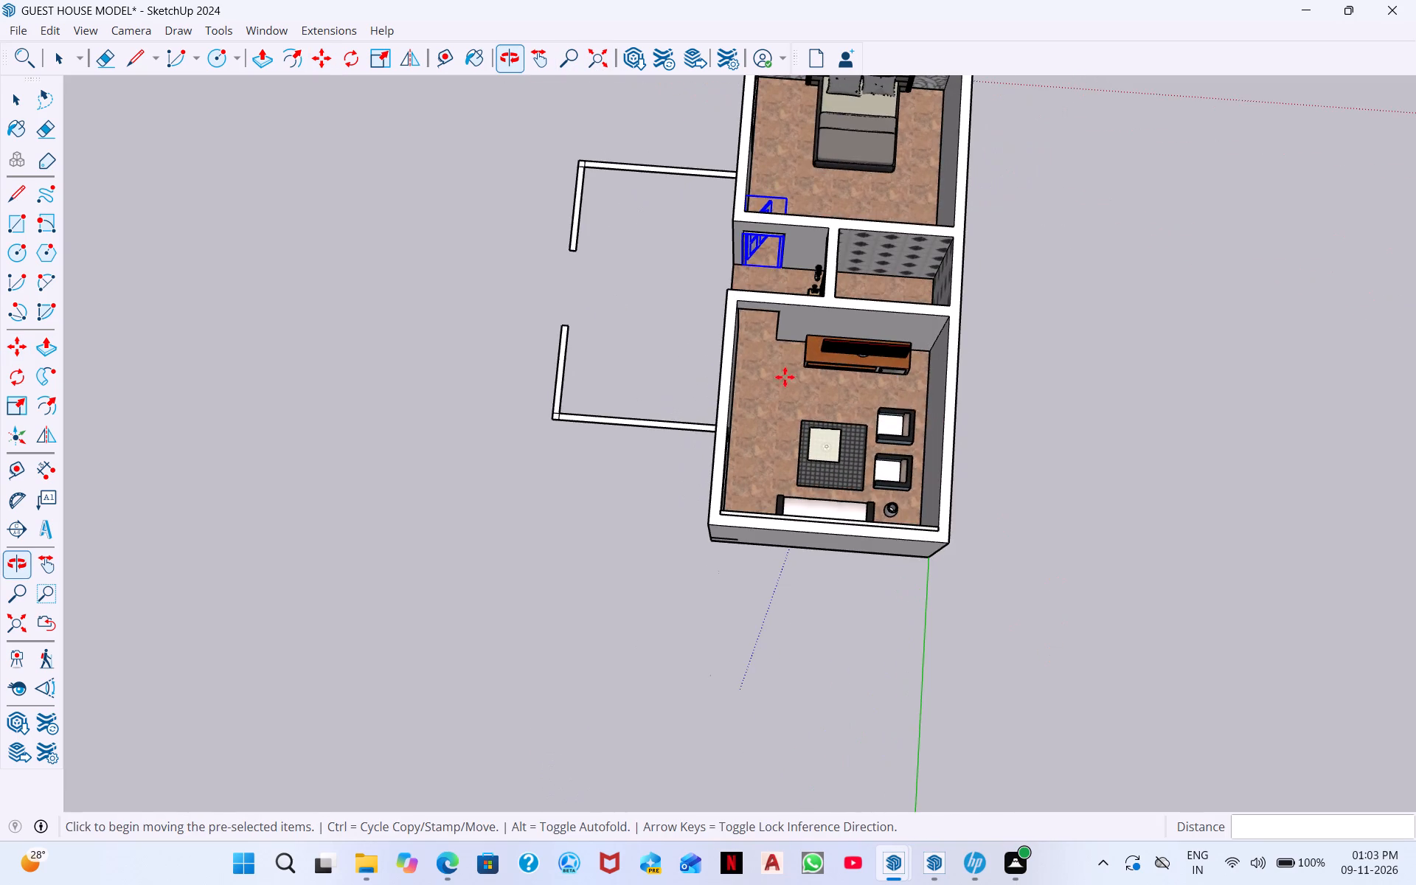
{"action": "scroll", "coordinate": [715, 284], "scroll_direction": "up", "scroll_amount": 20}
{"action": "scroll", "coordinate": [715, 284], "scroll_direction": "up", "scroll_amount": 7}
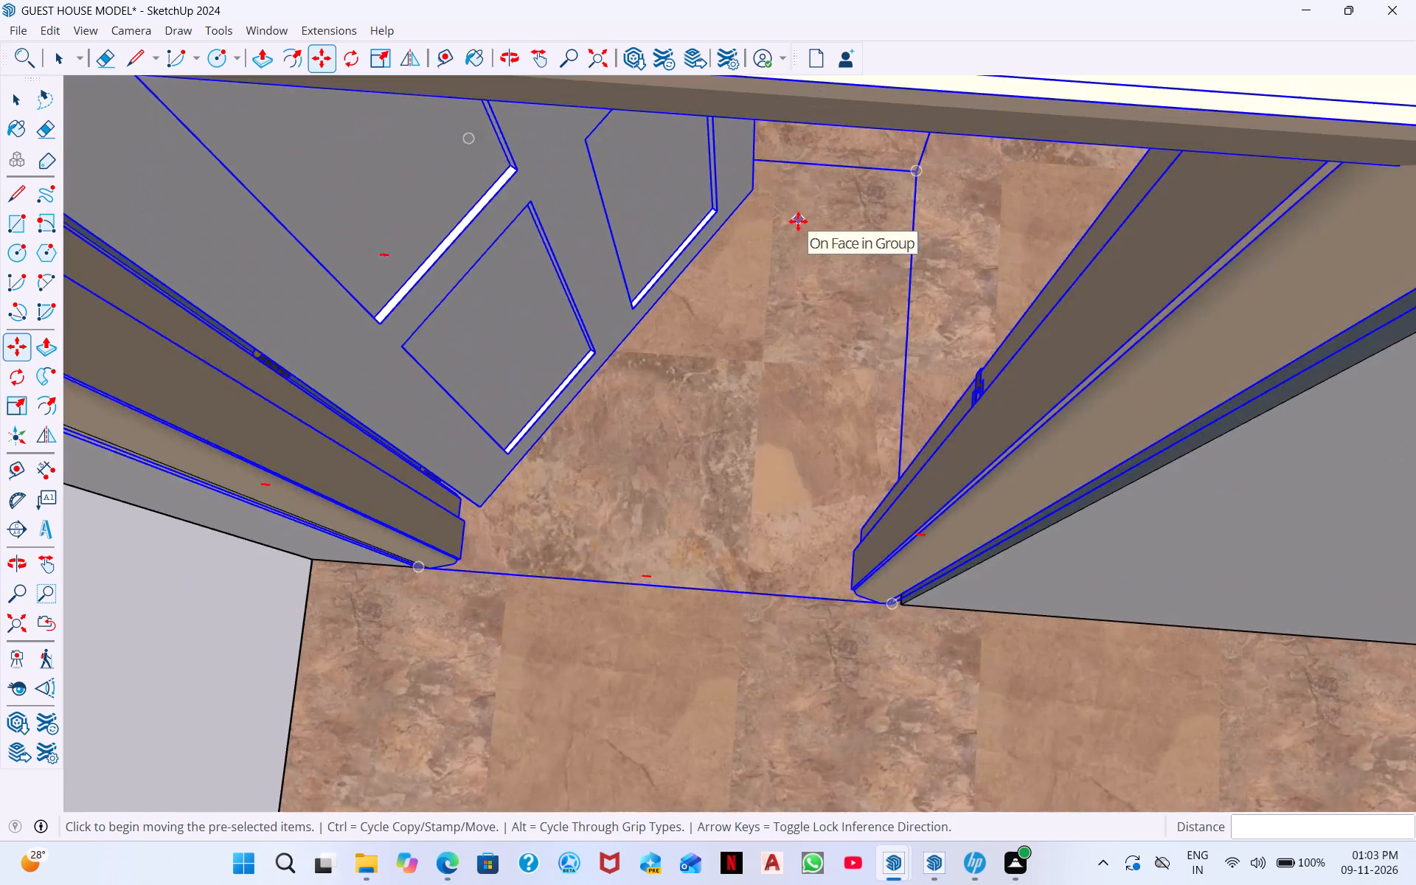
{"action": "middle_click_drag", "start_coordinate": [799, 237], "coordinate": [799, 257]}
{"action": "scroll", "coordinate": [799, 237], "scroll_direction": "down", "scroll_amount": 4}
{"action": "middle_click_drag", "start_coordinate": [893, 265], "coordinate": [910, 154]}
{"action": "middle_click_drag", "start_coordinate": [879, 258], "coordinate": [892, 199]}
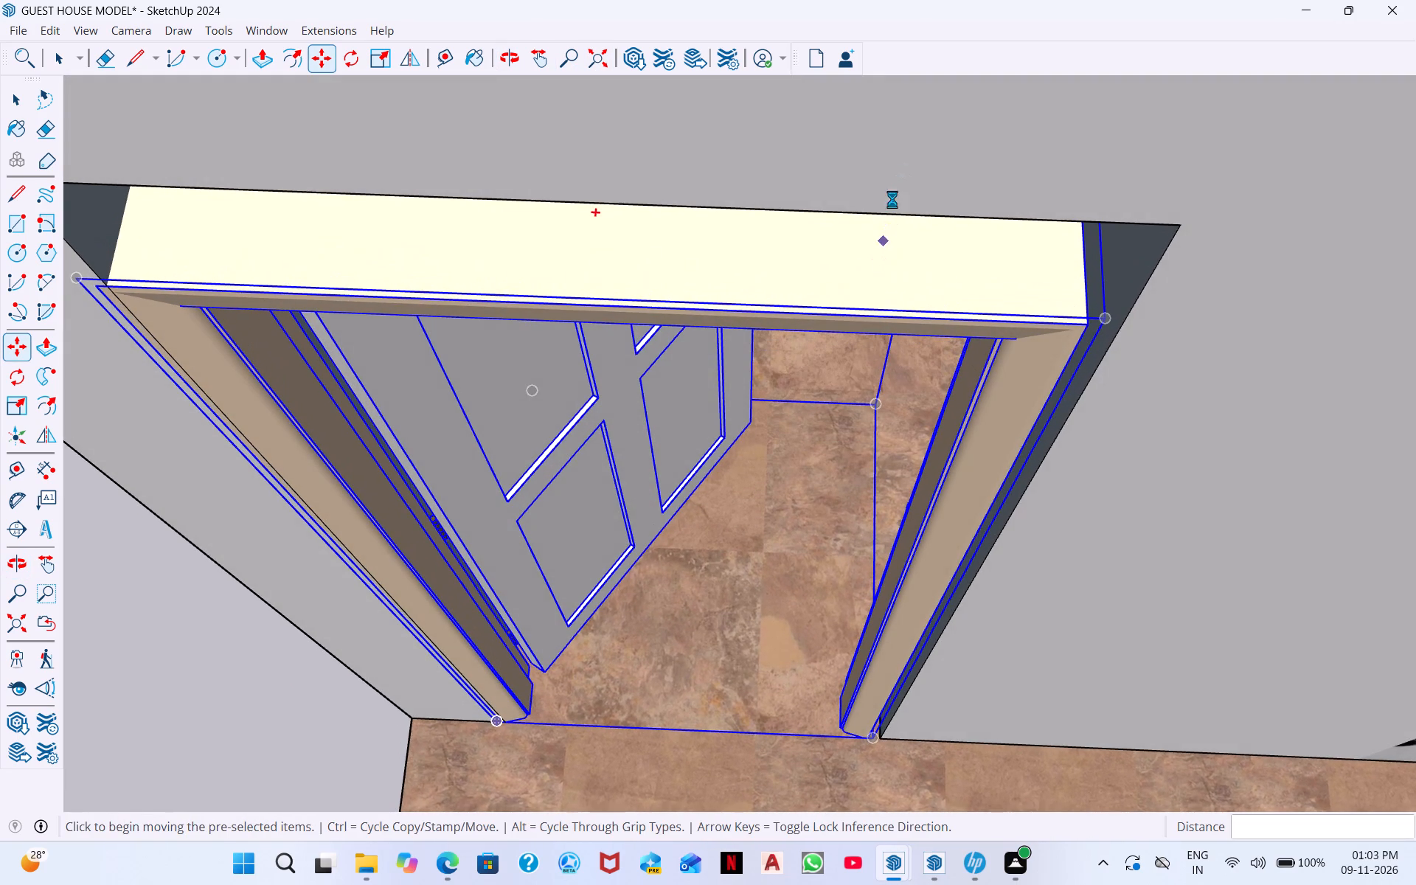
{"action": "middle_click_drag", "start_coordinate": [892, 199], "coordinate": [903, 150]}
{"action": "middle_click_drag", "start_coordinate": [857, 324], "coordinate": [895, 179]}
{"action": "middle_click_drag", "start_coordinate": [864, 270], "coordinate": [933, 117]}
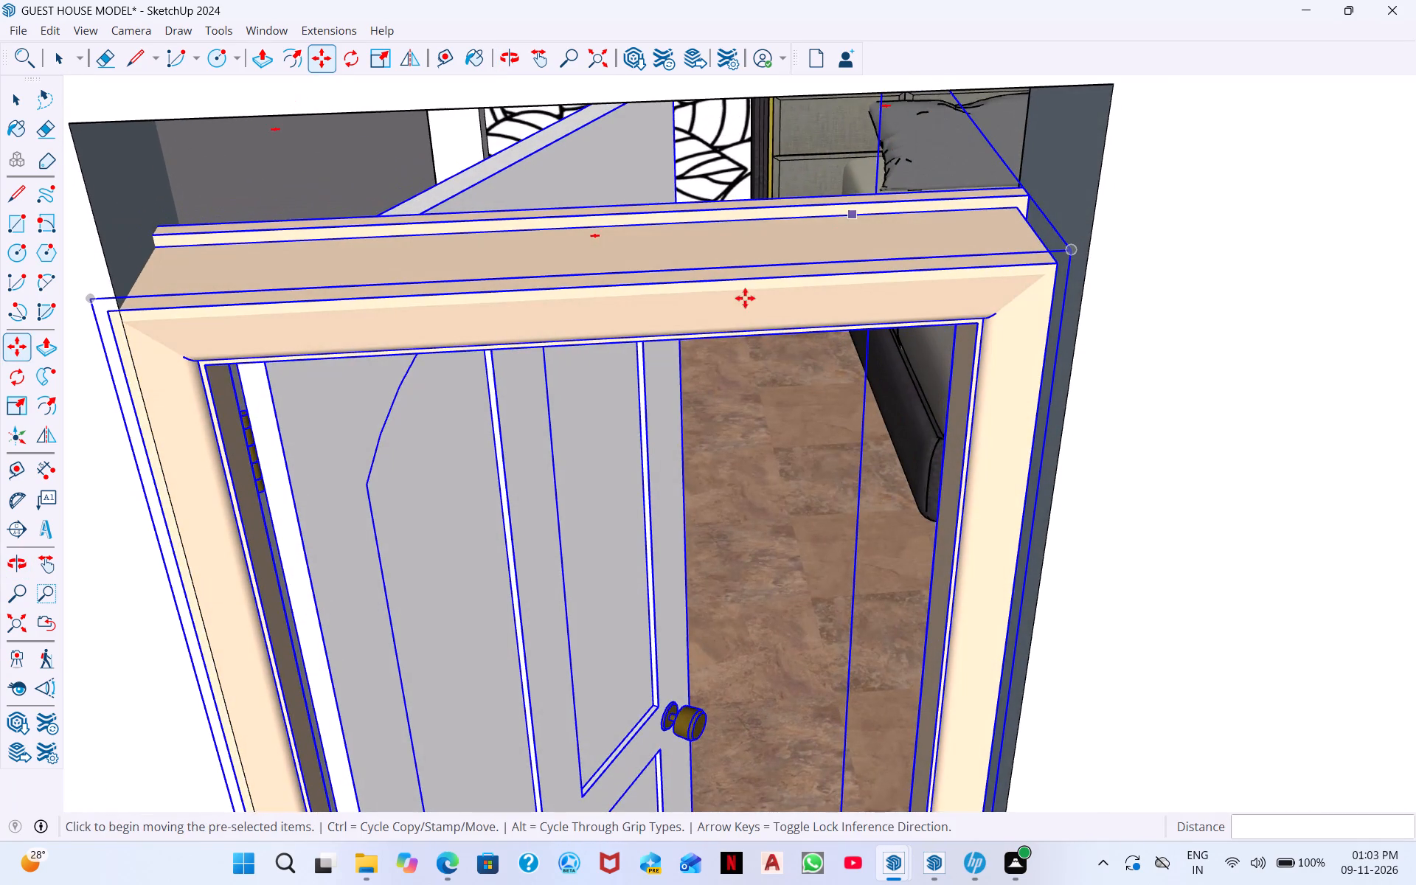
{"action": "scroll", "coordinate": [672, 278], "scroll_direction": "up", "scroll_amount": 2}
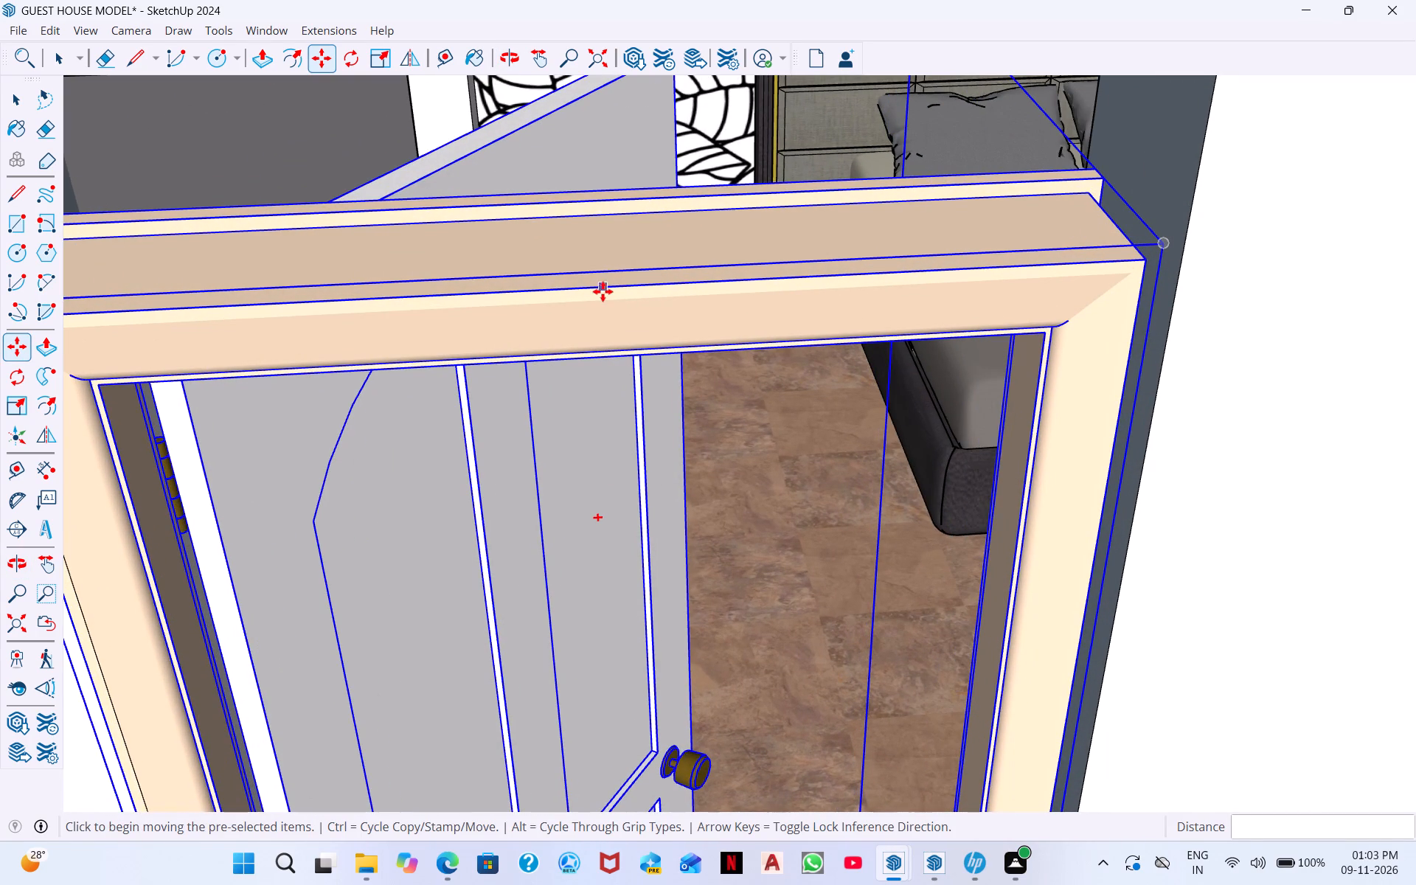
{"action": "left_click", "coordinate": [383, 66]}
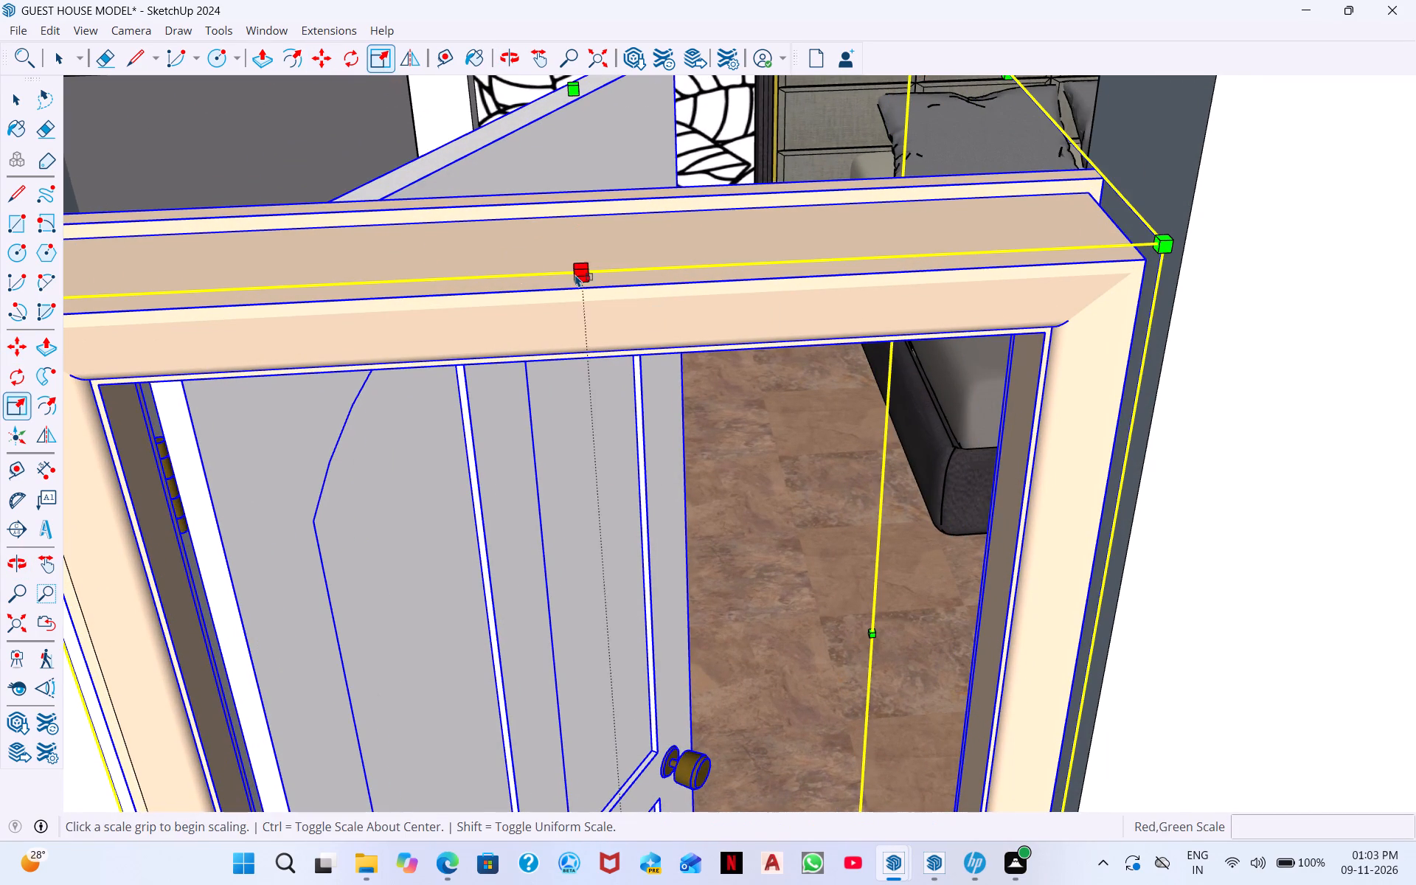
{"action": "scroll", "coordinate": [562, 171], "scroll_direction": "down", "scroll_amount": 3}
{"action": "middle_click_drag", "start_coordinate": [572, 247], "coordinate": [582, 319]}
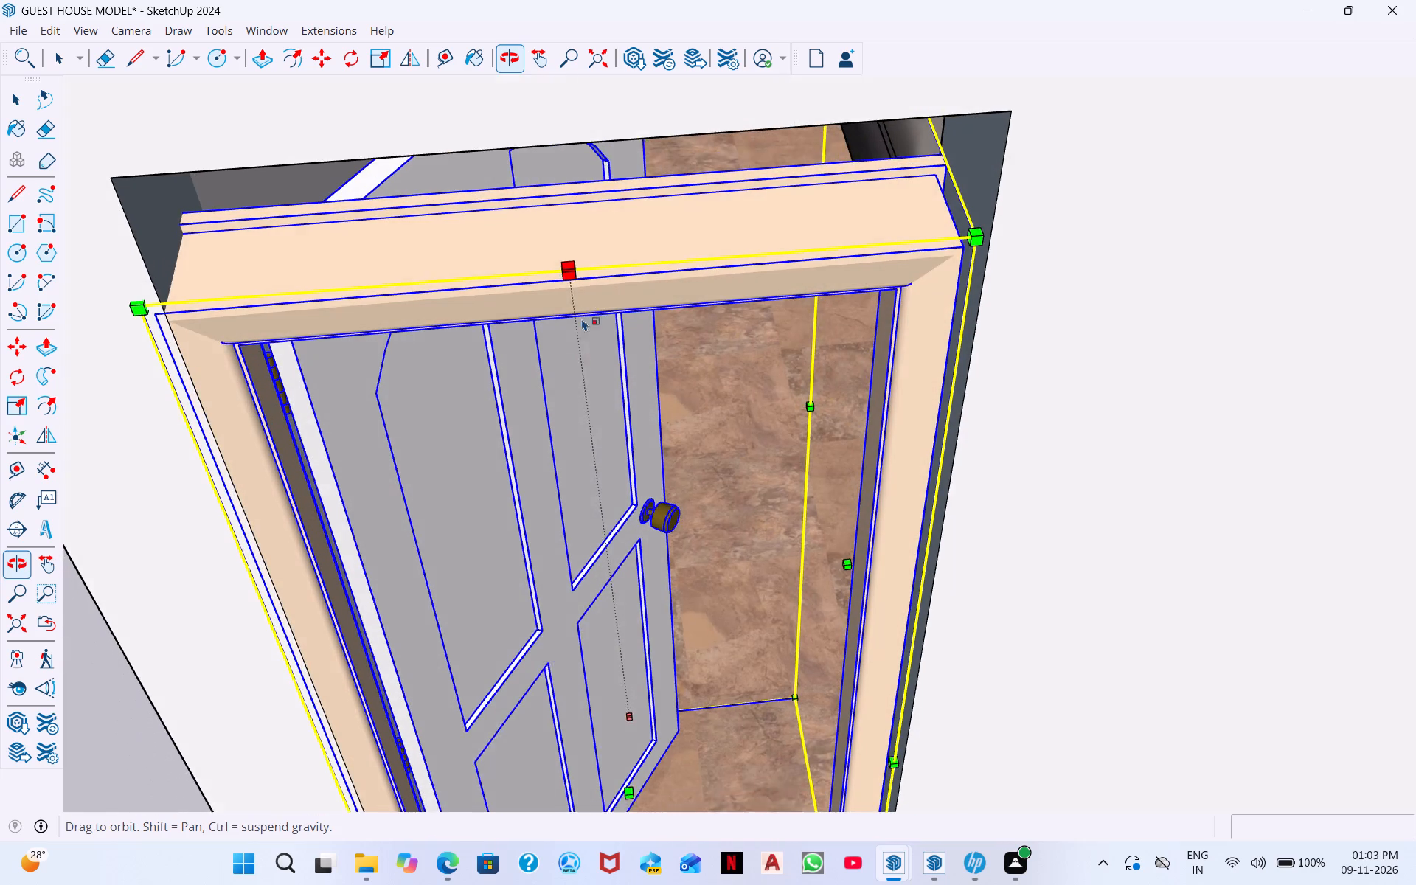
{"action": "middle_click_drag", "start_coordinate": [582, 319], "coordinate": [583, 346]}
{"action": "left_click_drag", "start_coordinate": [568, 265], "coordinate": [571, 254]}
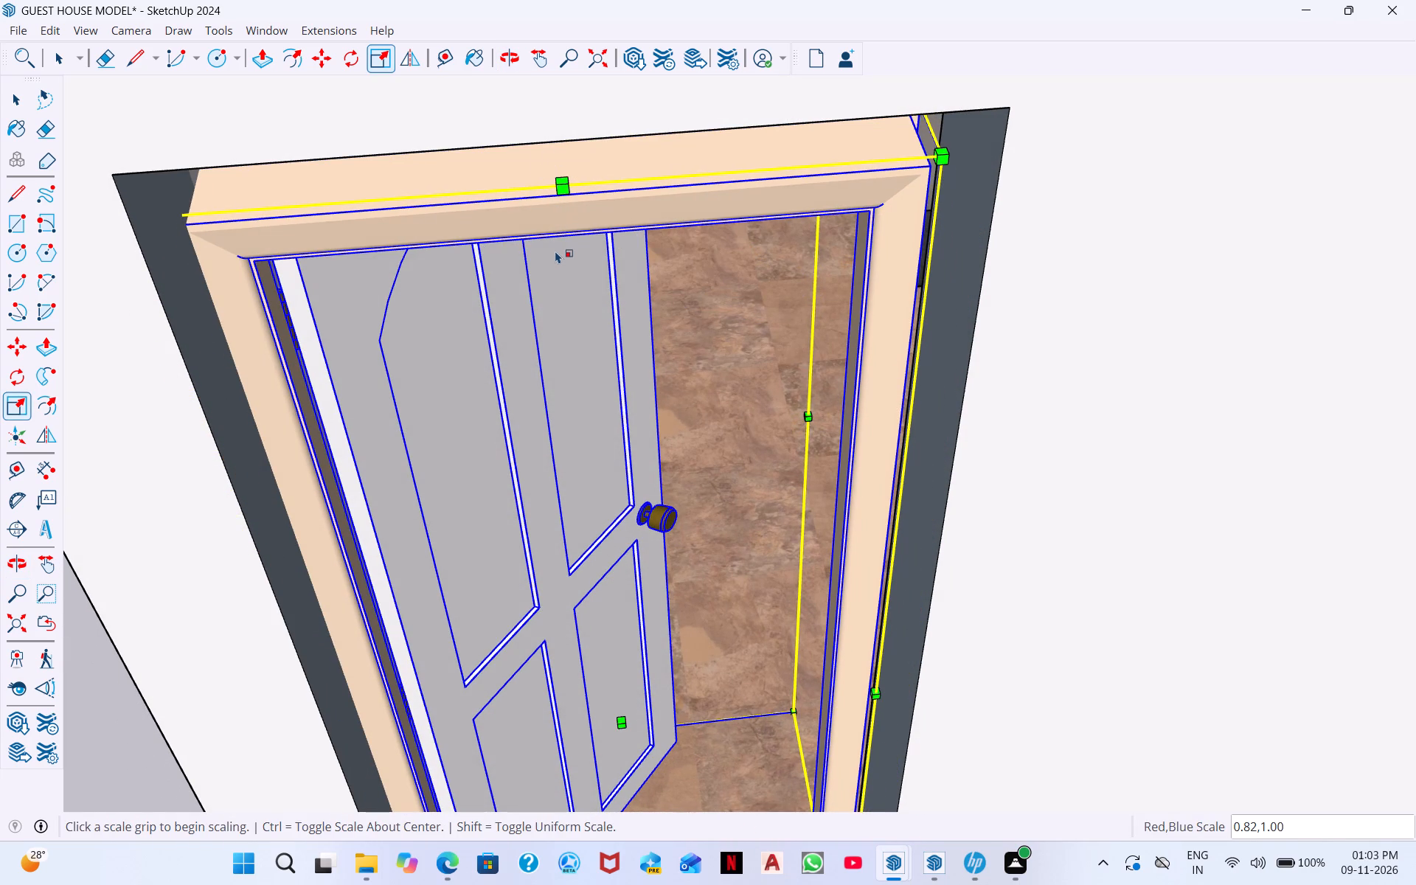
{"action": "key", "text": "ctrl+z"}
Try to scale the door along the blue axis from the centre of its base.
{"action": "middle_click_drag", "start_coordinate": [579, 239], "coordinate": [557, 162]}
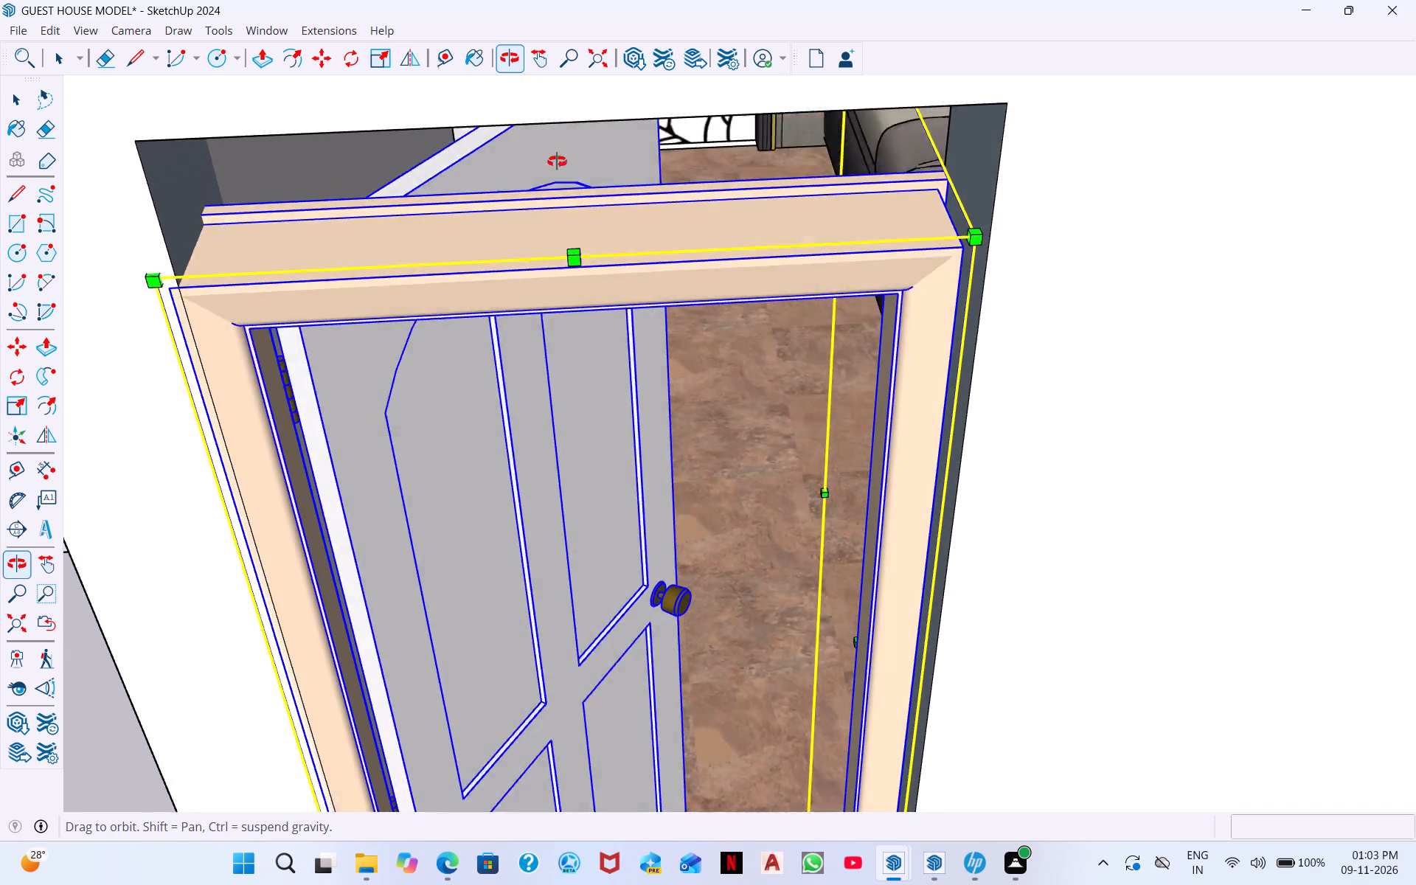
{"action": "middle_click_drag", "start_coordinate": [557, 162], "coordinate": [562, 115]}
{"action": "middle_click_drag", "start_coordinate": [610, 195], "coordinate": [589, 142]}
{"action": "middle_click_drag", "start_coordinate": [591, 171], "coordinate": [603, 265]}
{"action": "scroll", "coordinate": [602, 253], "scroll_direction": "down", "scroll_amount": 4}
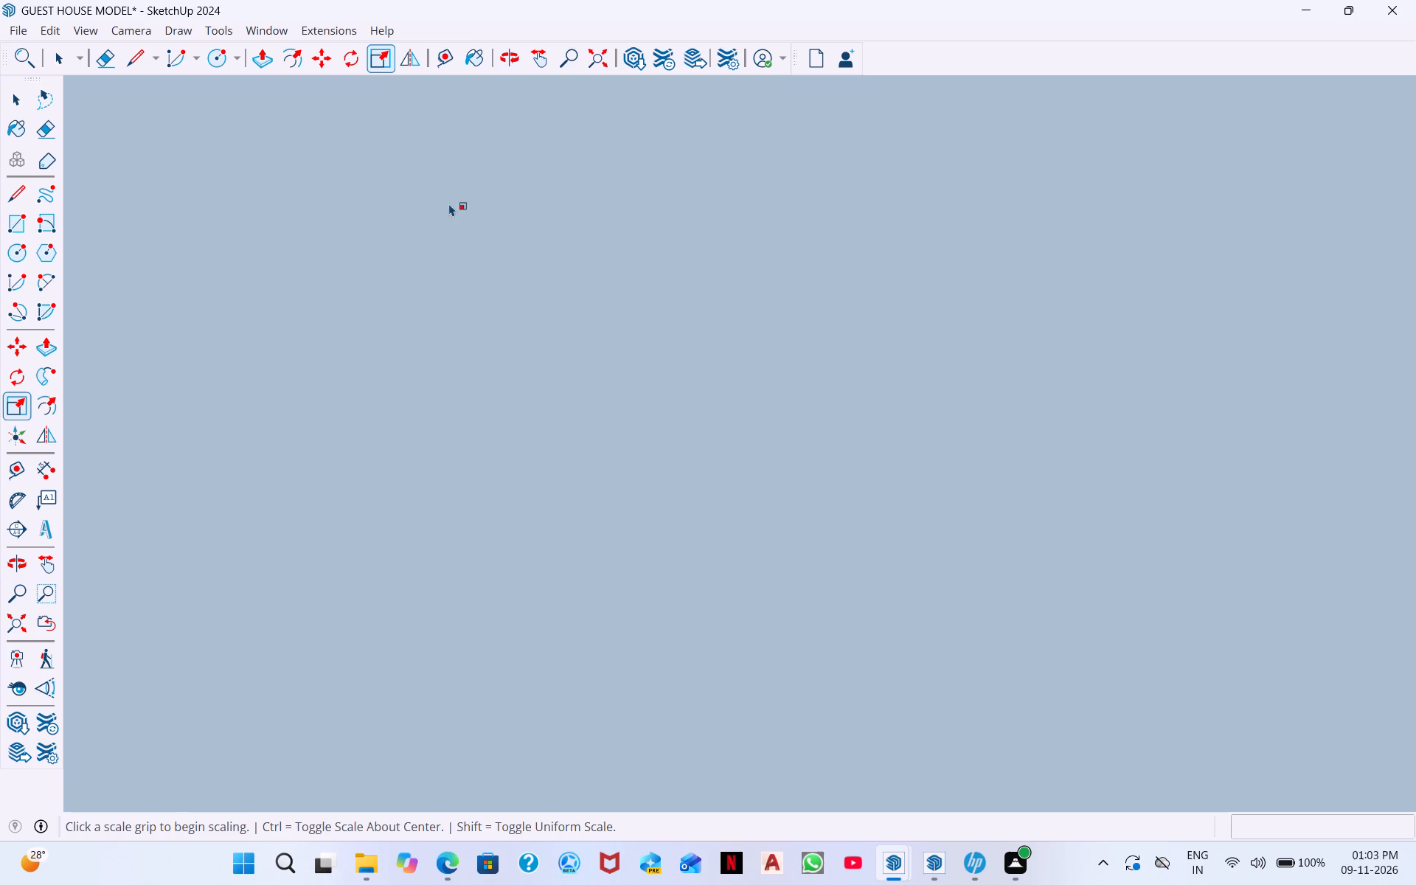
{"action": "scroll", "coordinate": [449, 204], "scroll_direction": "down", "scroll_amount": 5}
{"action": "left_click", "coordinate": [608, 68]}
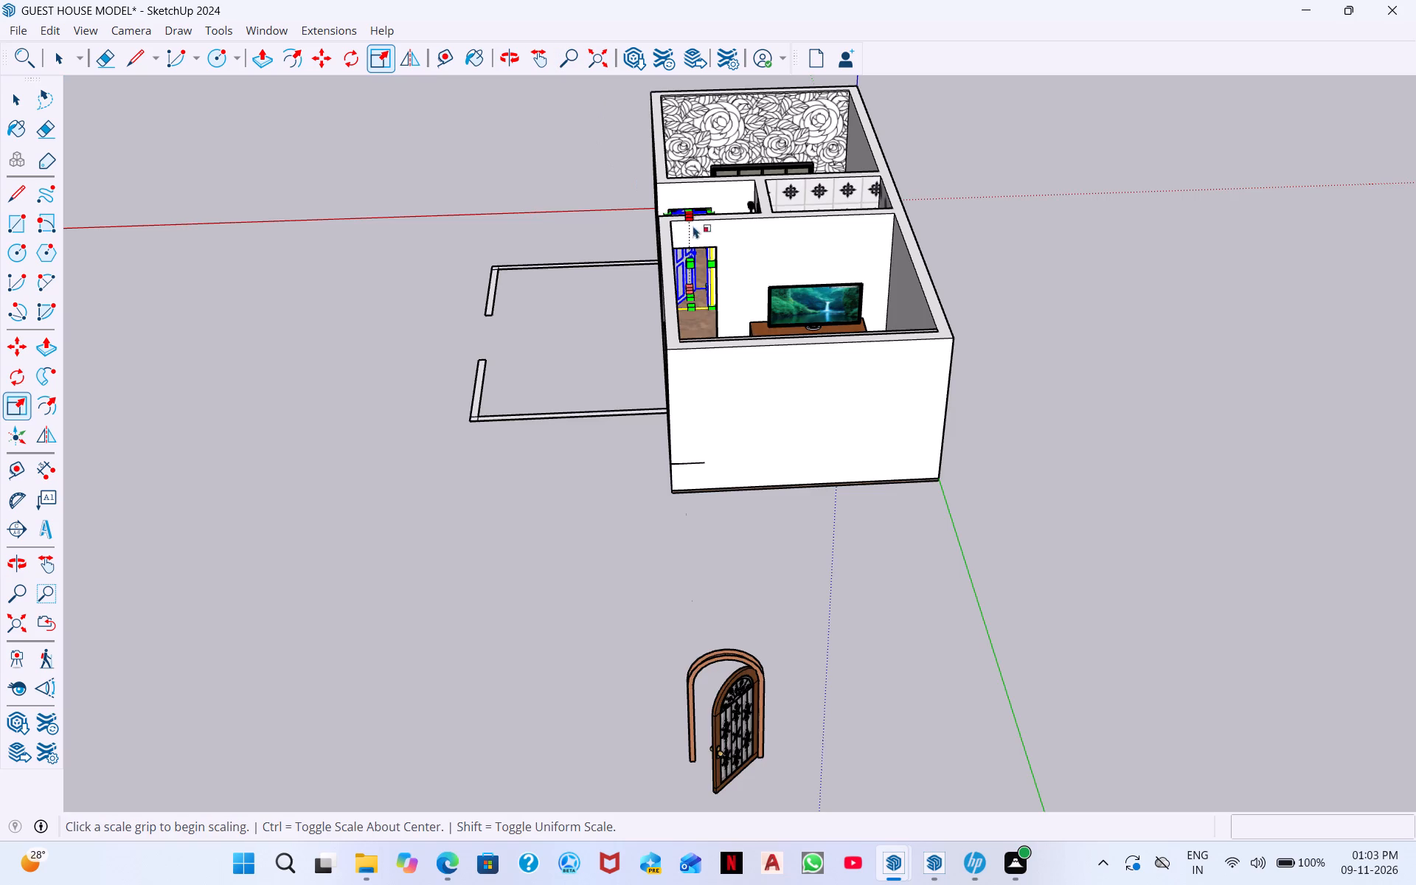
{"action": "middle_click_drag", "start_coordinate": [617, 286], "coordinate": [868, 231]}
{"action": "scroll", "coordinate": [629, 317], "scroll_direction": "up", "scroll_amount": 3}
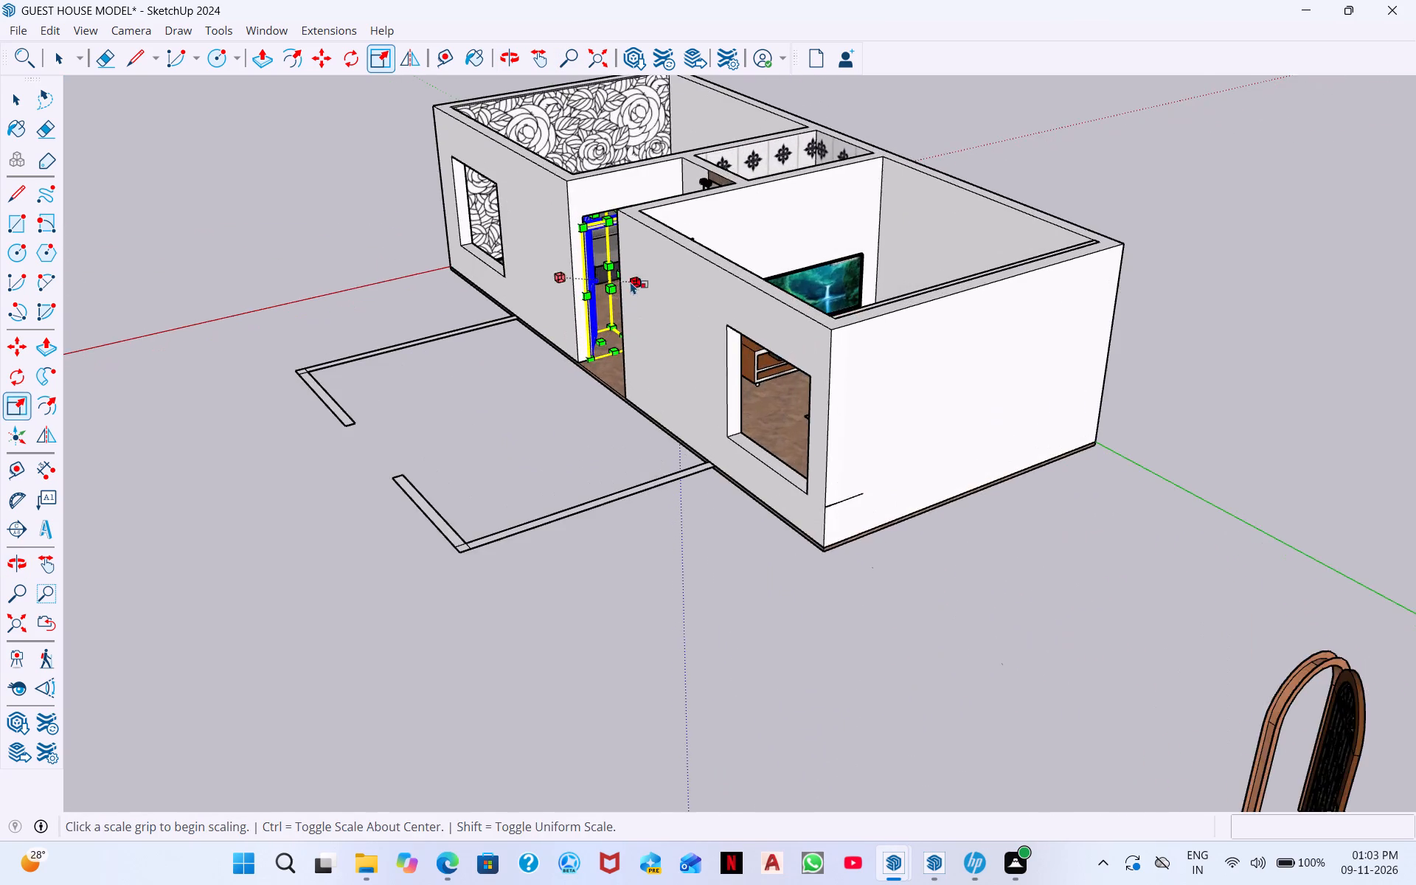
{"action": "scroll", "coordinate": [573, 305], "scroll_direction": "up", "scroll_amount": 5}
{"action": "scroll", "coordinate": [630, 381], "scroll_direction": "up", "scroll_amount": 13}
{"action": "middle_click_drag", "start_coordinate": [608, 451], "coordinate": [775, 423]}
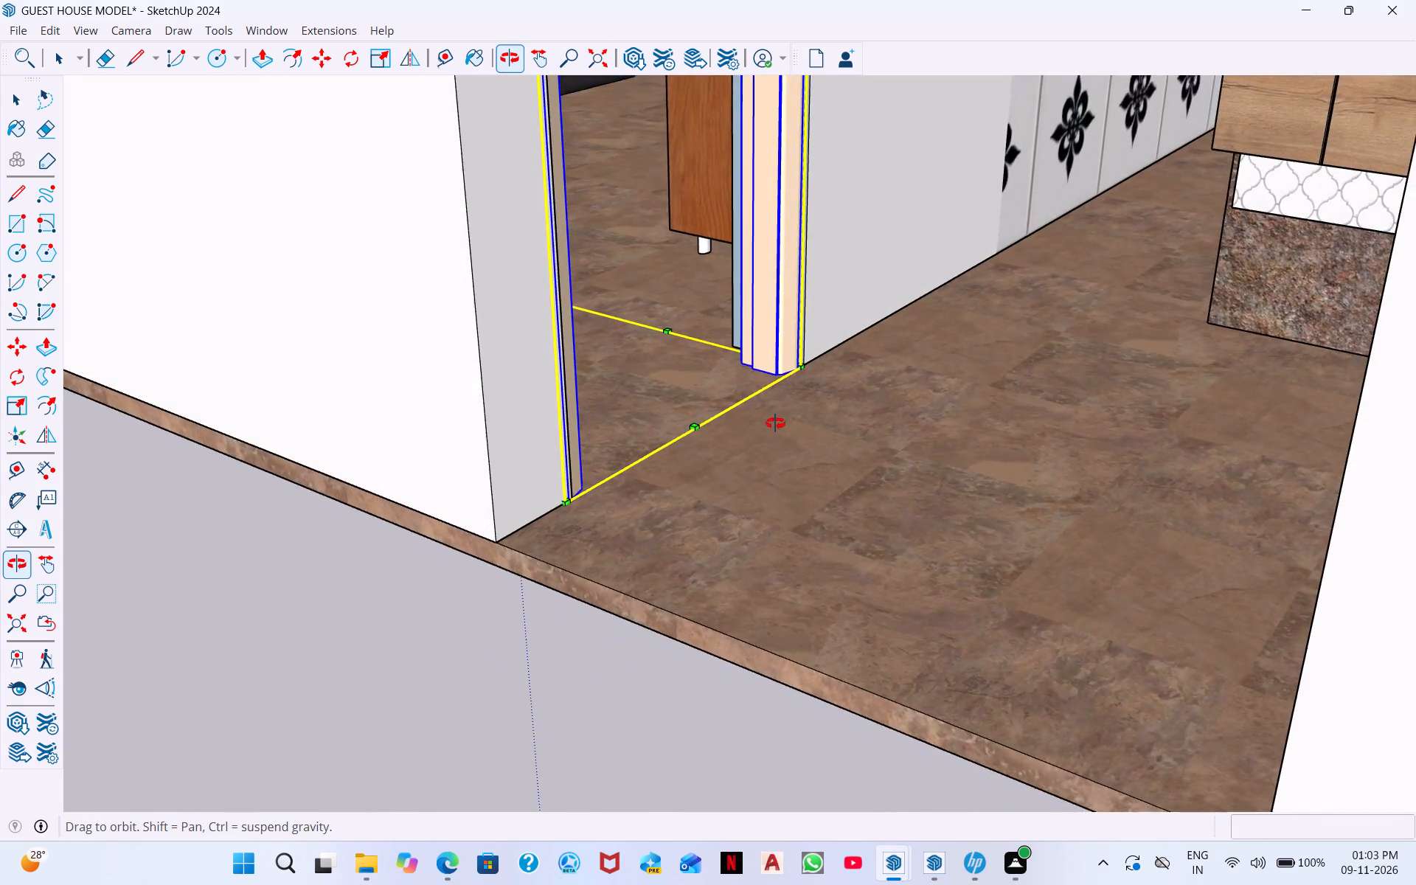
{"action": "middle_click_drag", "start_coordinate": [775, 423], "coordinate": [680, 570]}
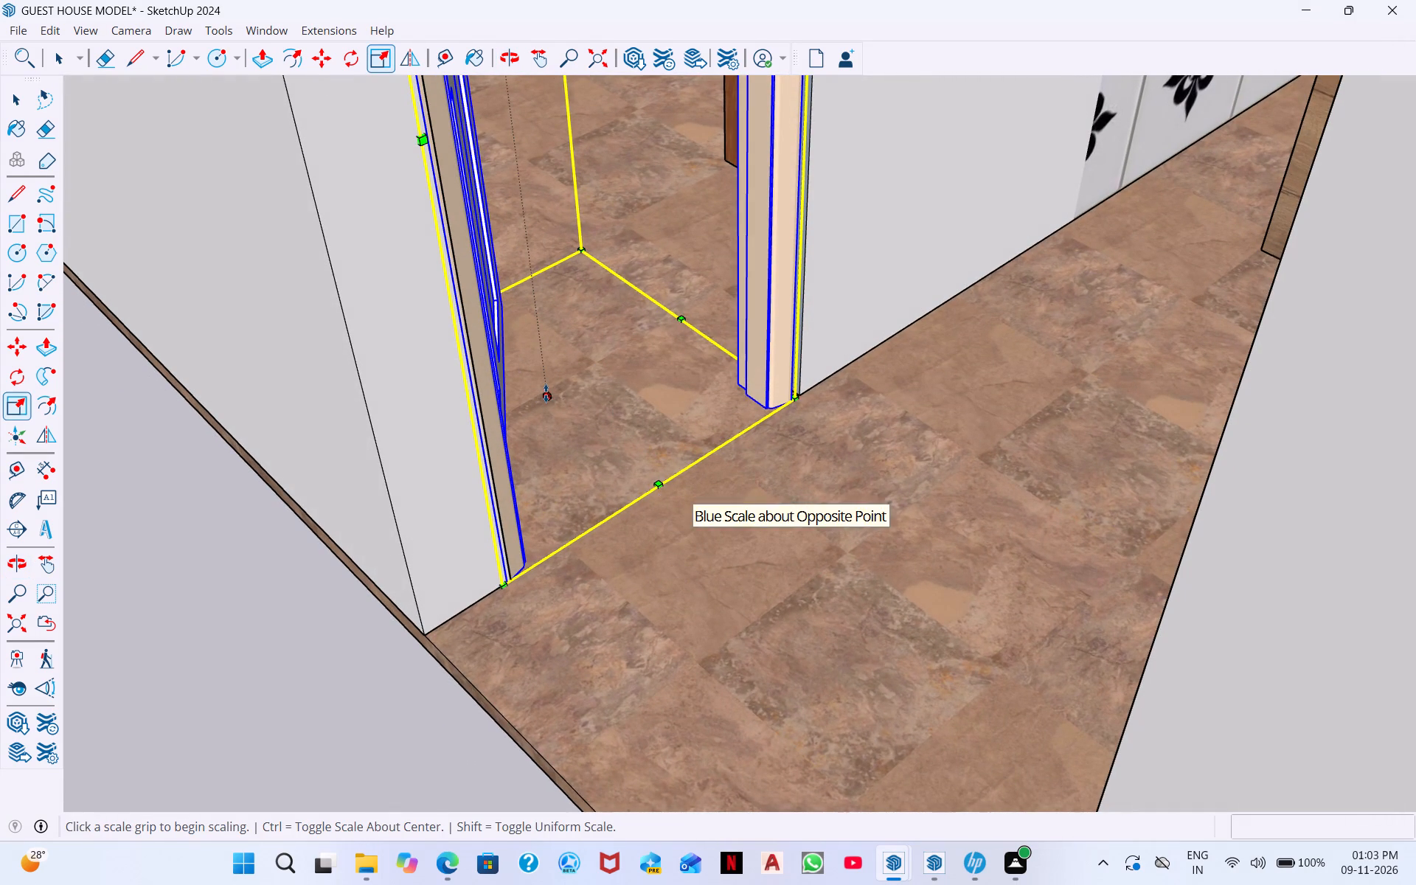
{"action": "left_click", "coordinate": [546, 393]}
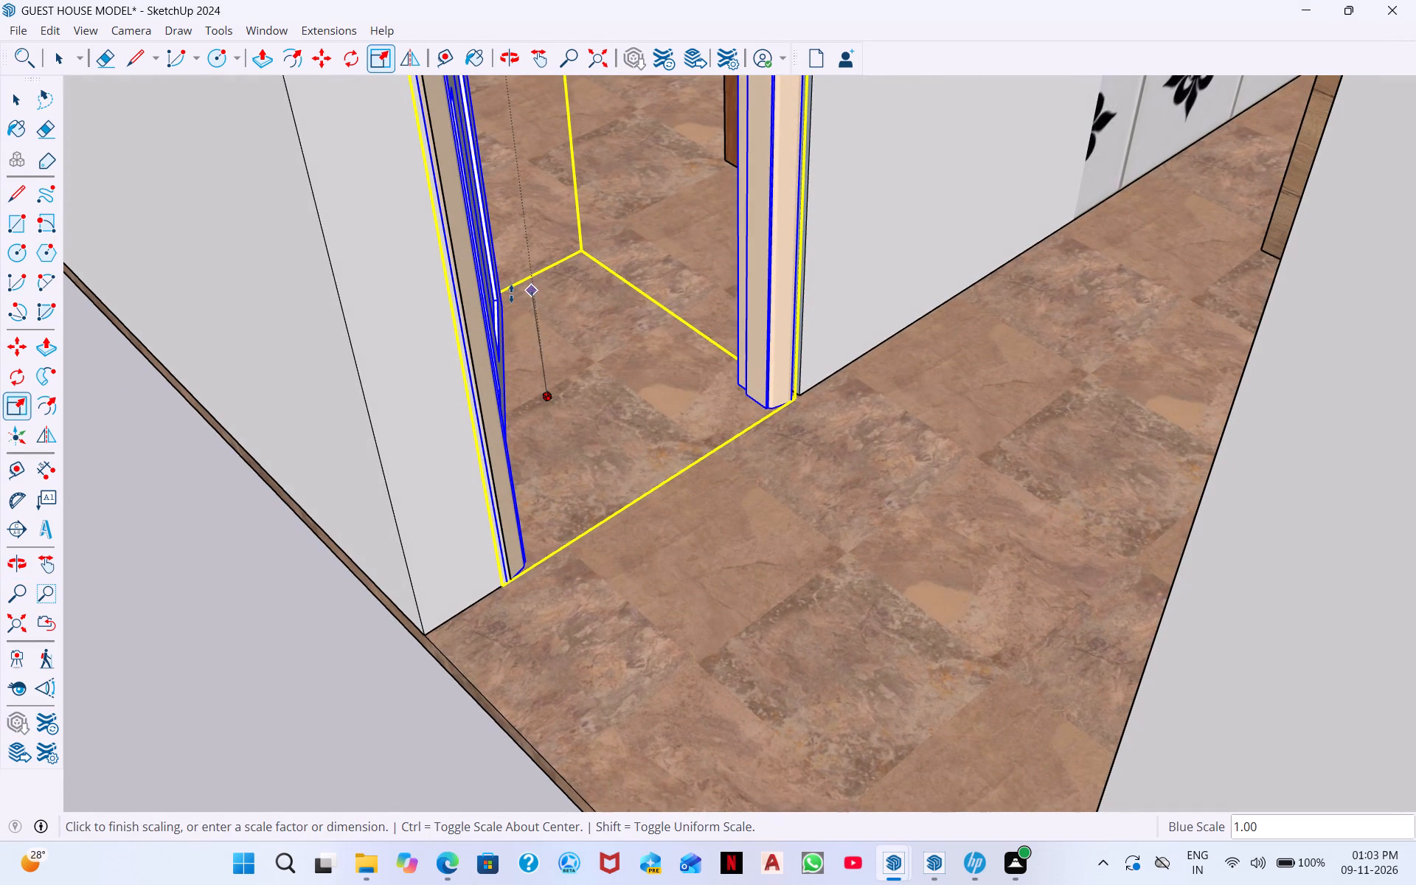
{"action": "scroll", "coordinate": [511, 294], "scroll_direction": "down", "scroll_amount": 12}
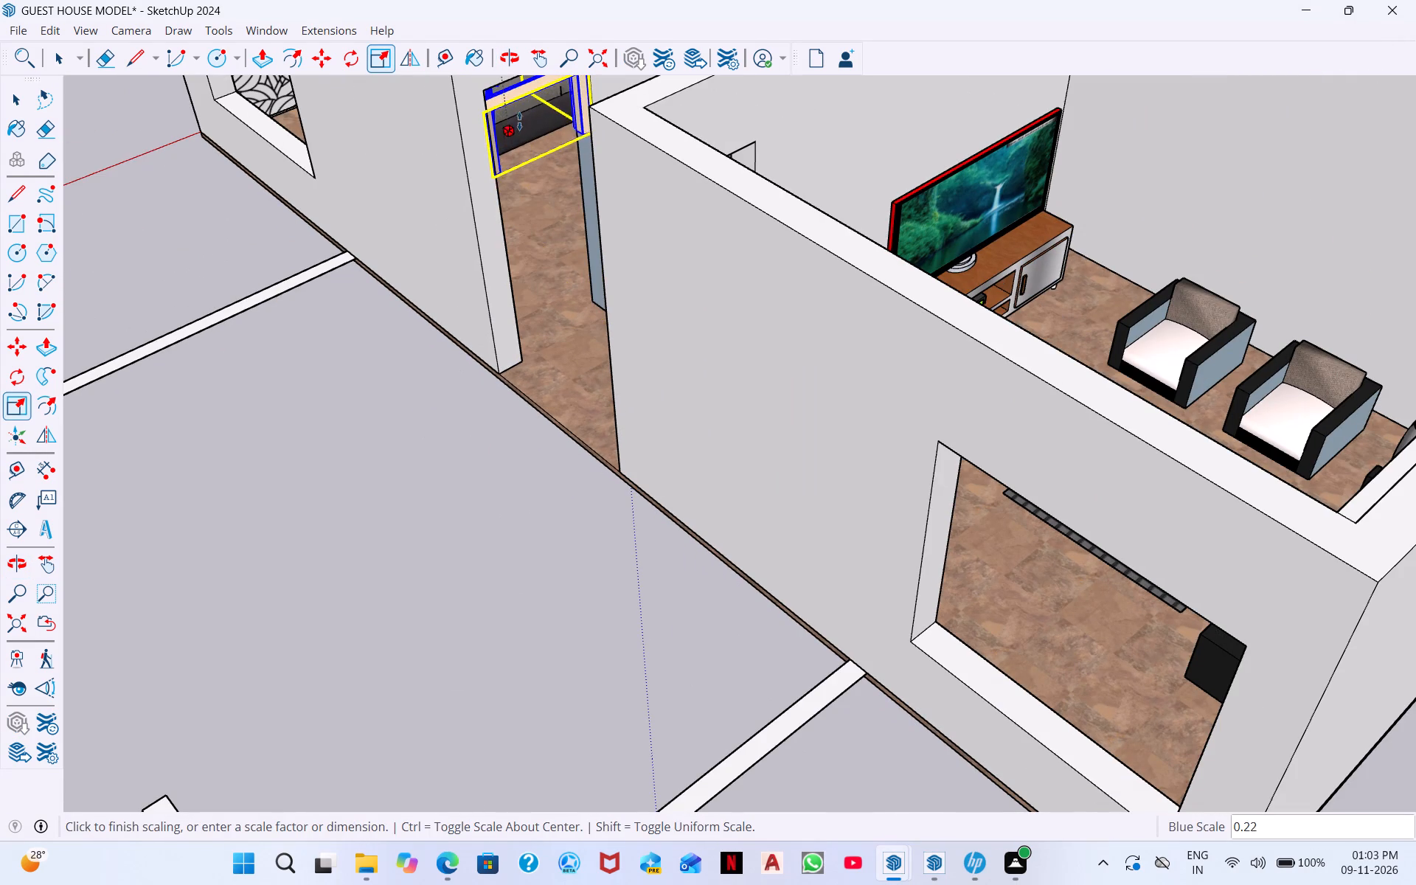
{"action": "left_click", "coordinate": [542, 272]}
Scale the door's height along the blue axis by about 1.07, up to the top of the doorway opening.
{"action": "scroll", "coordinate": [549, 228], "scroll_direction": "down", "scroll_amount": 1}
{"action": "middle_click_drag", "start_coordinate": [549, 229], "coordinate": [544, 279]}
{"action": "middle_click_drag", "start_coordinate": [535, 219], "coordinate": [544, 164]}
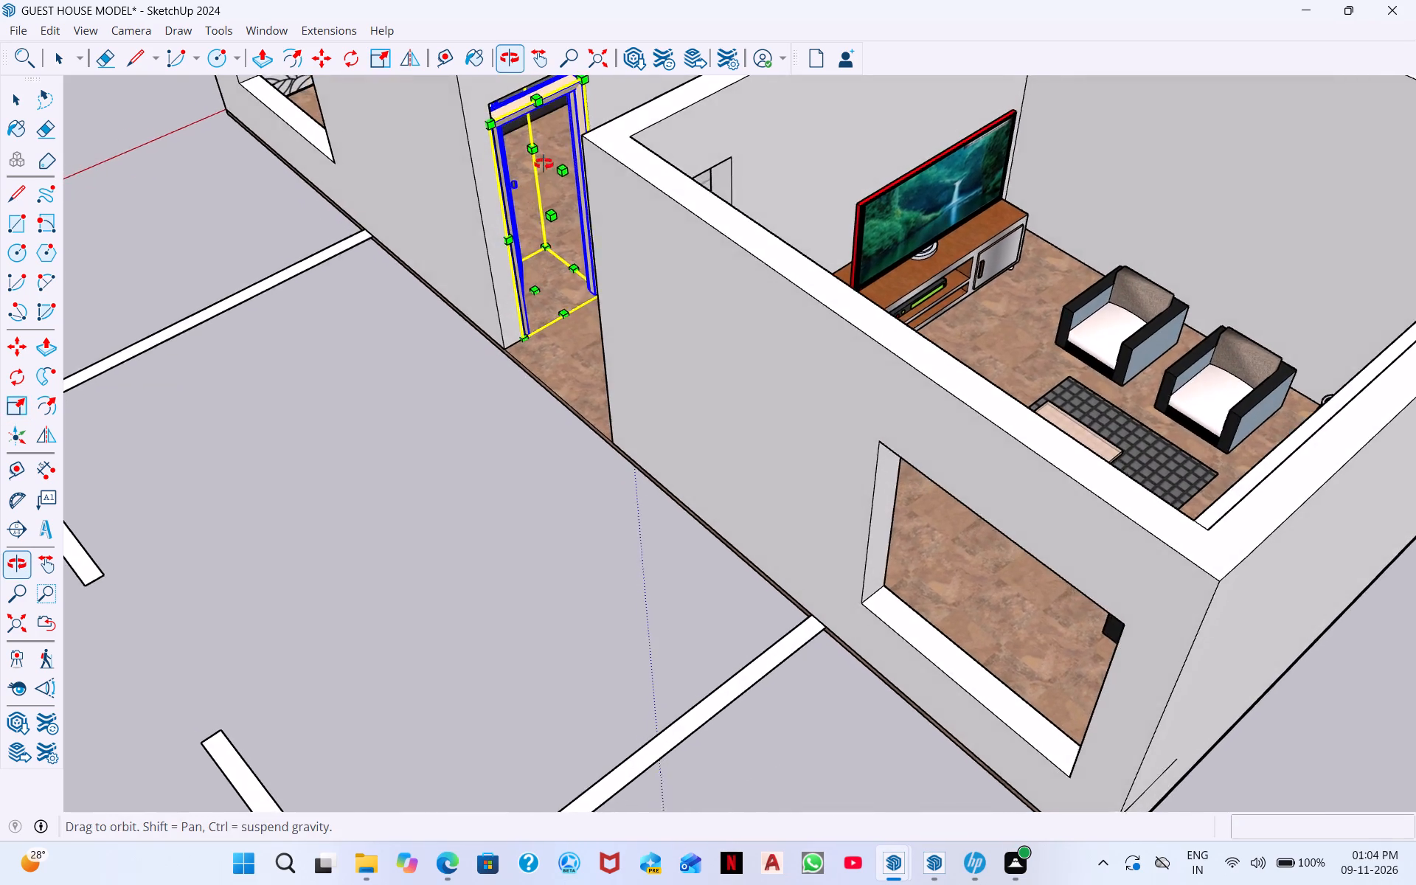
{"action": "middle_click_drag", "start_coordinate": [544, 164], "coordinate": [510, 52]}
{"action": "middle_click_drag", "start_coordinate": [498, 164], "coordinate": [520, 77]}
{"action": "scroll", "coordinate": [527, 119], "scroll_direction": "up", "scroll_amount": 4}
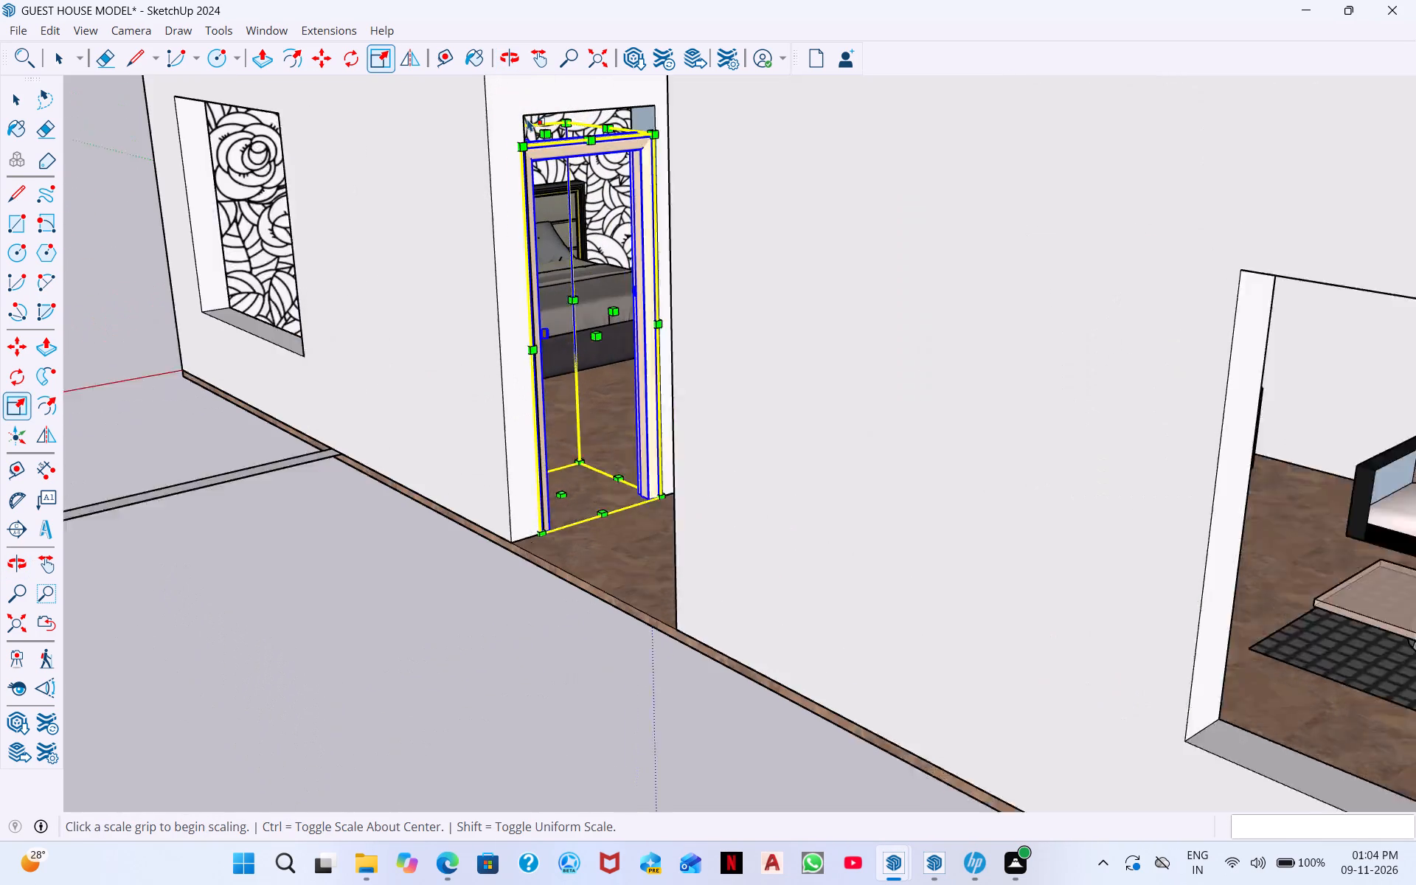
{"action": "scroll", "coordinate": [527, 119], "scroll_direction": "up", "scroll_amount": 1}
{"action": "left_click", "coordinate": [550, 137]}
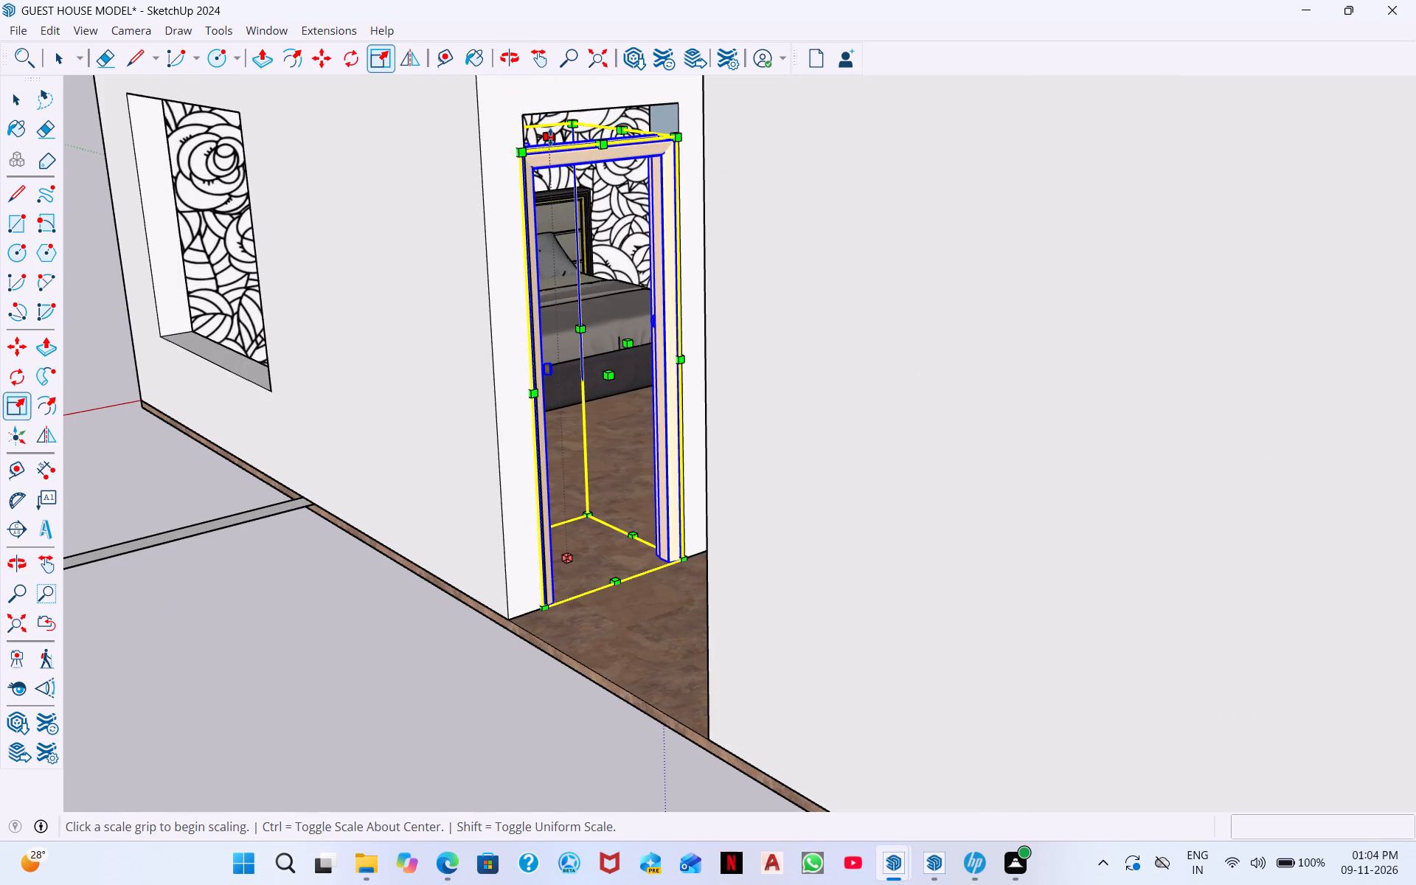
{"action": "left_click", "coordinate": [551, 114]}
Move the door by its top frame corner out of the doorway, about 29' 10" away into the open space outside the house.
{"action": "middle_click_drag", "start_coordinate": [630, 293], "coordinate": [632, 305]}
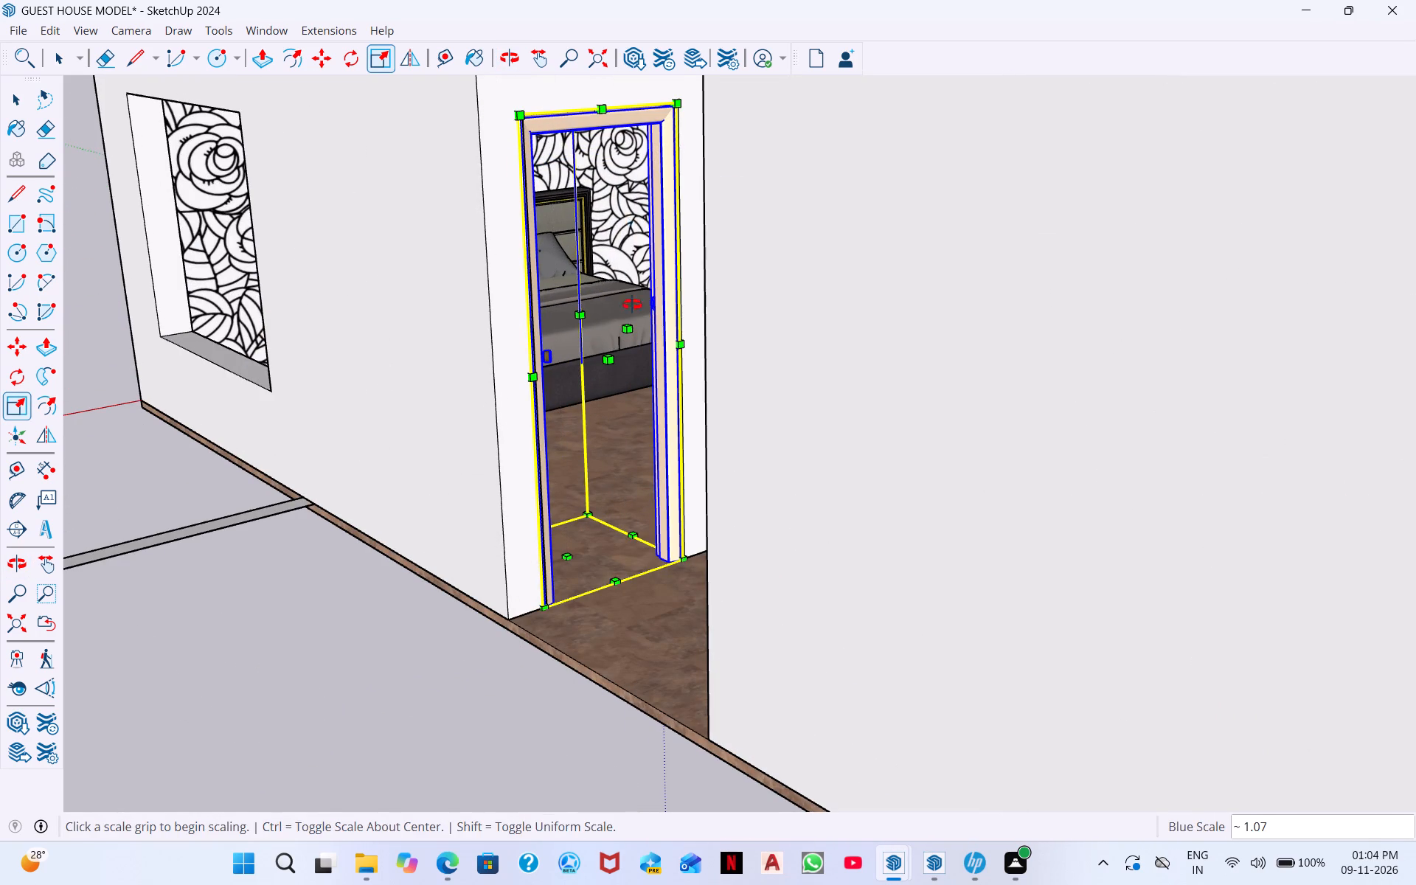
{"action": "middle_click_drag", "start_coordinate": [632, 305], "coordinate": [668, 384]}
{"action": "scroll", "coordinate": [703, 303], "scroll_direction": "down", "scroll_amount": 3}
{"action": "middle_click_drag", "start_coordinate": [707, 361], "coordinate": [512, 305]}
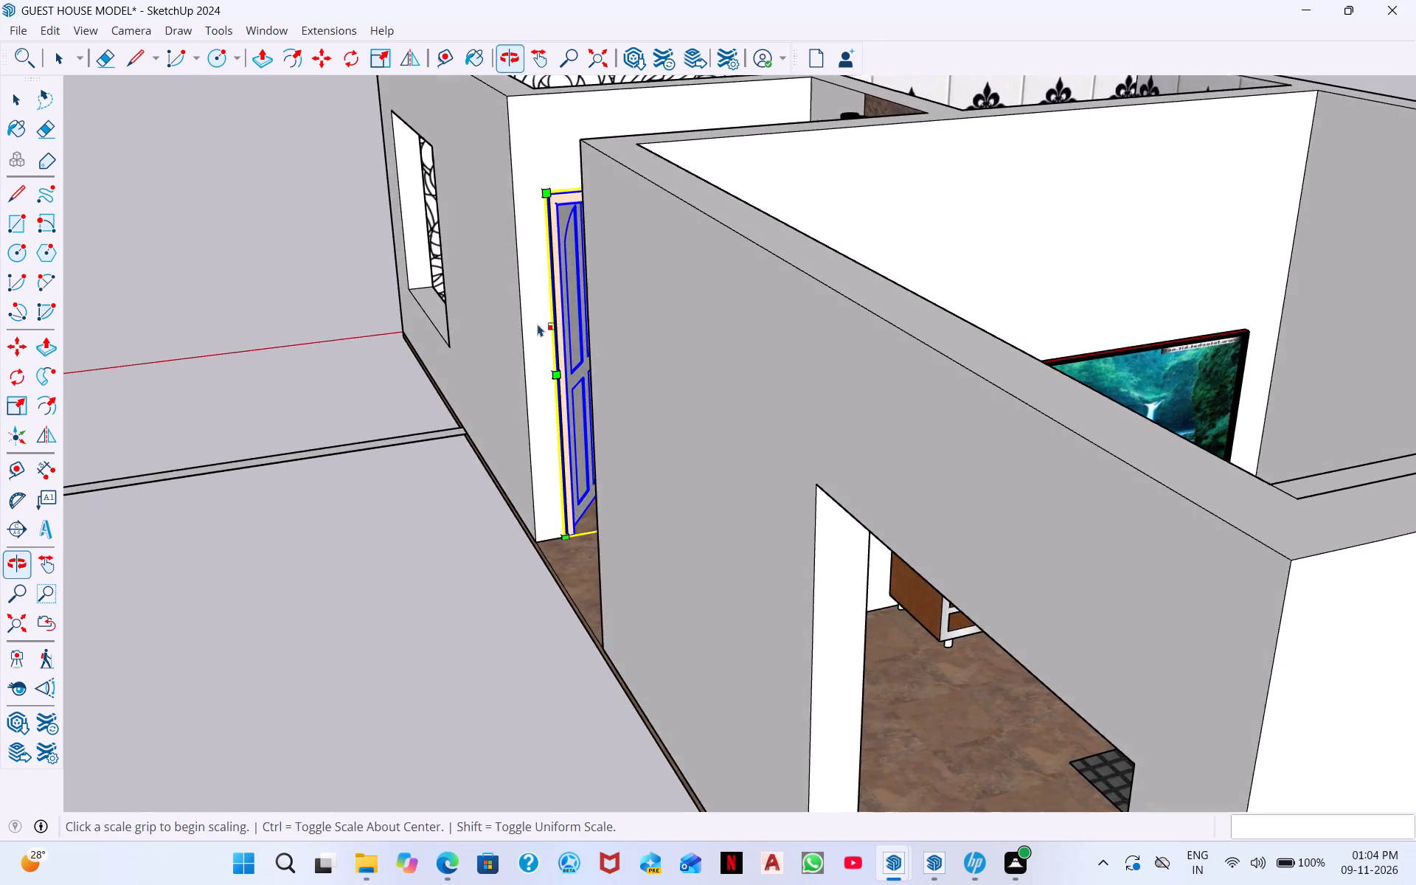
{"action": "middle_click_drag", "start_coordinate": [579, 333], "coordinate": [905, 316]}
{"action": "scroll", "coordinate": [721, 260], "scroll_direction": "up", "scroll_amount": 4}
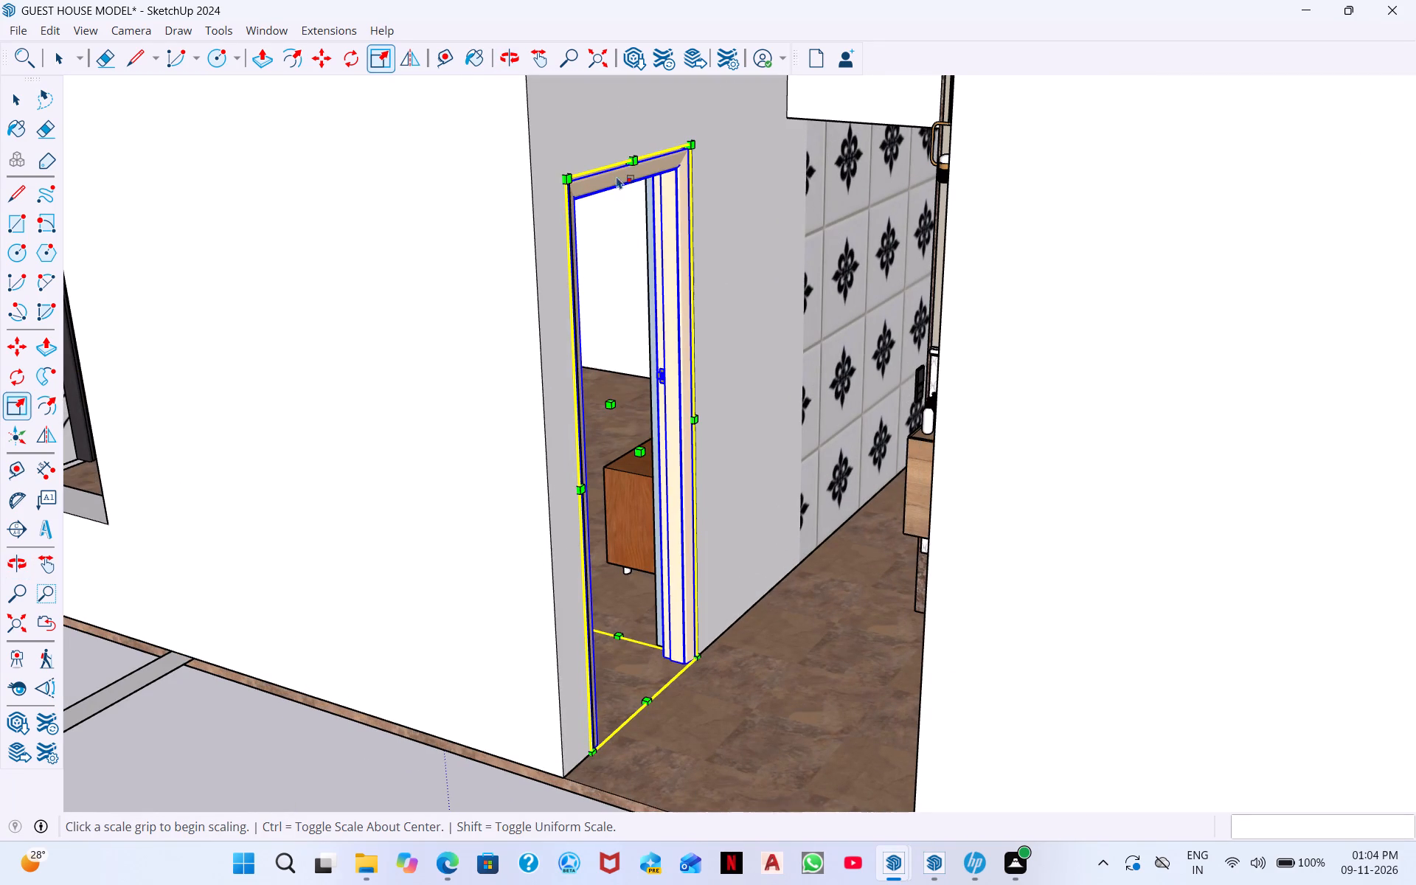
{"action": "left_click", "coordinate": [316, 61]}
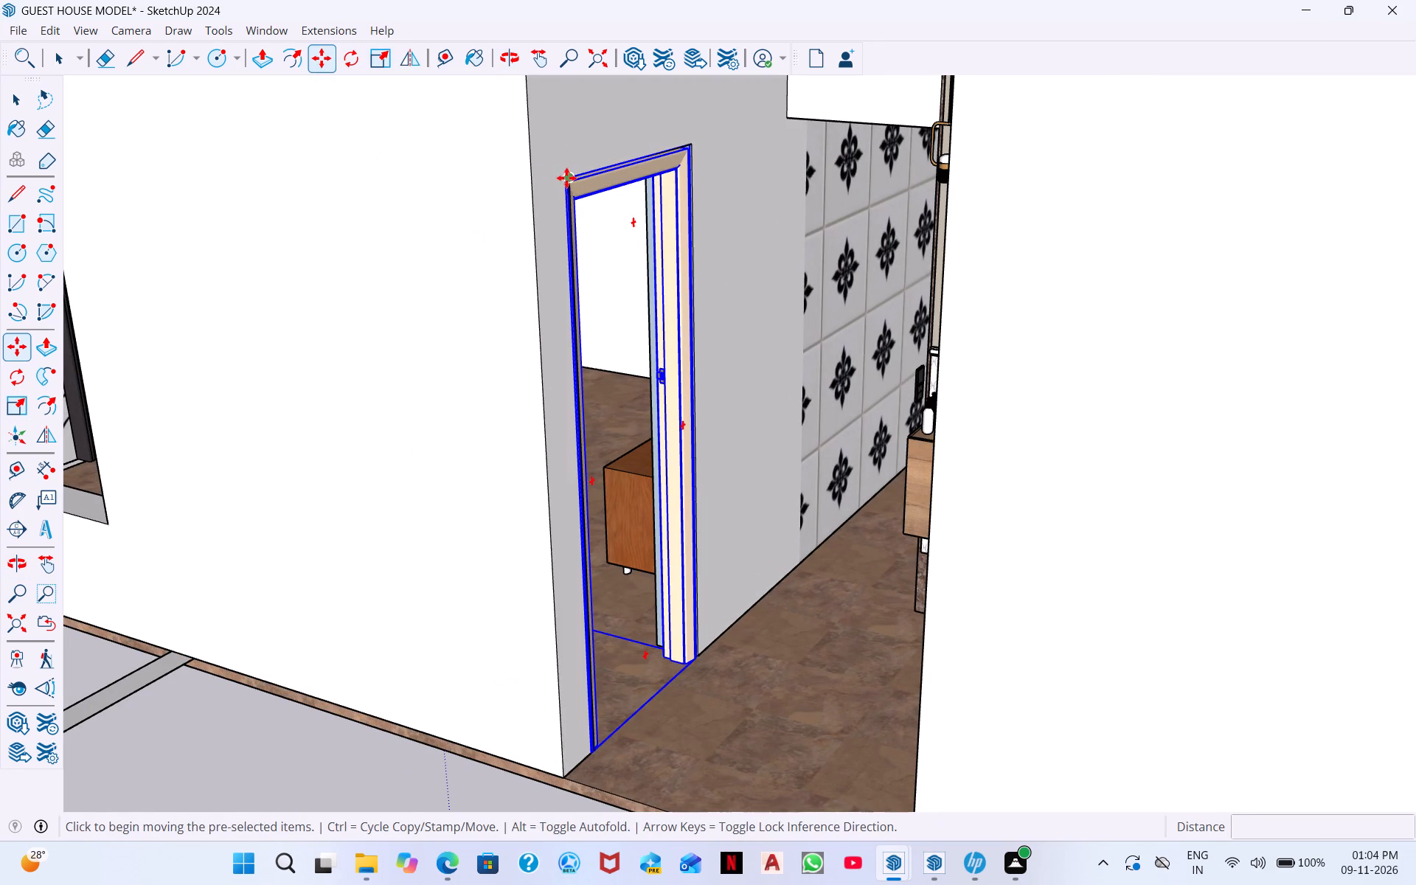
{"action": "left_click", "coordinate": [566, 178]}
{"action": "scroll", "coordinate": [190, 423], "scroll_direction": "down", "scroll_amount": 4}
{"action": "scroll", "coordinate": [393, 172], "scroll_direction": "up", "scroll_amount": 1}
{"action": "scroll", "coordinate": [446, 90], "scroll_direction": "down", "scroll_amount": 5}
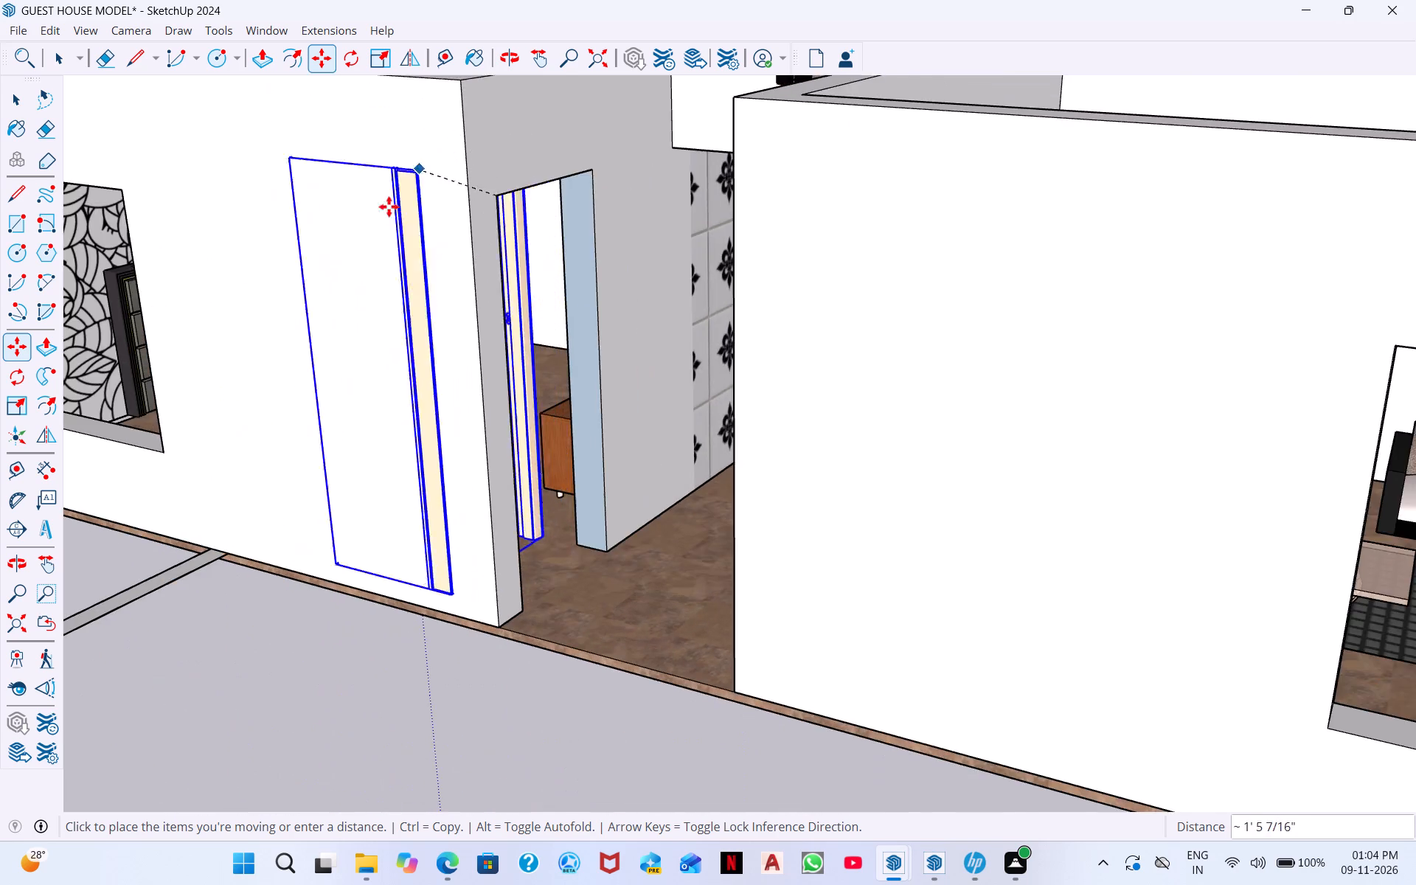
{"action": "scroll", "coordinate": [389, 206], "scroll_direction": "down", "scroll_amount": 2}
{"action": "middle_click_drag", "start_coordinate": [340, 329], "coordinate": [383, 146]}
{"action": "scroll", "coordinate": [351, 316], "scroll_direction": "down", "scroll_amount": 1}
{"action": "scroll", "coordinate": [377, 166], "scroll_direction": "down", "scroll_amount": 3}
{"action": "scroll", "coordinate": [32, 489], "scroll_direction": "down", "scroll_amount": 4}
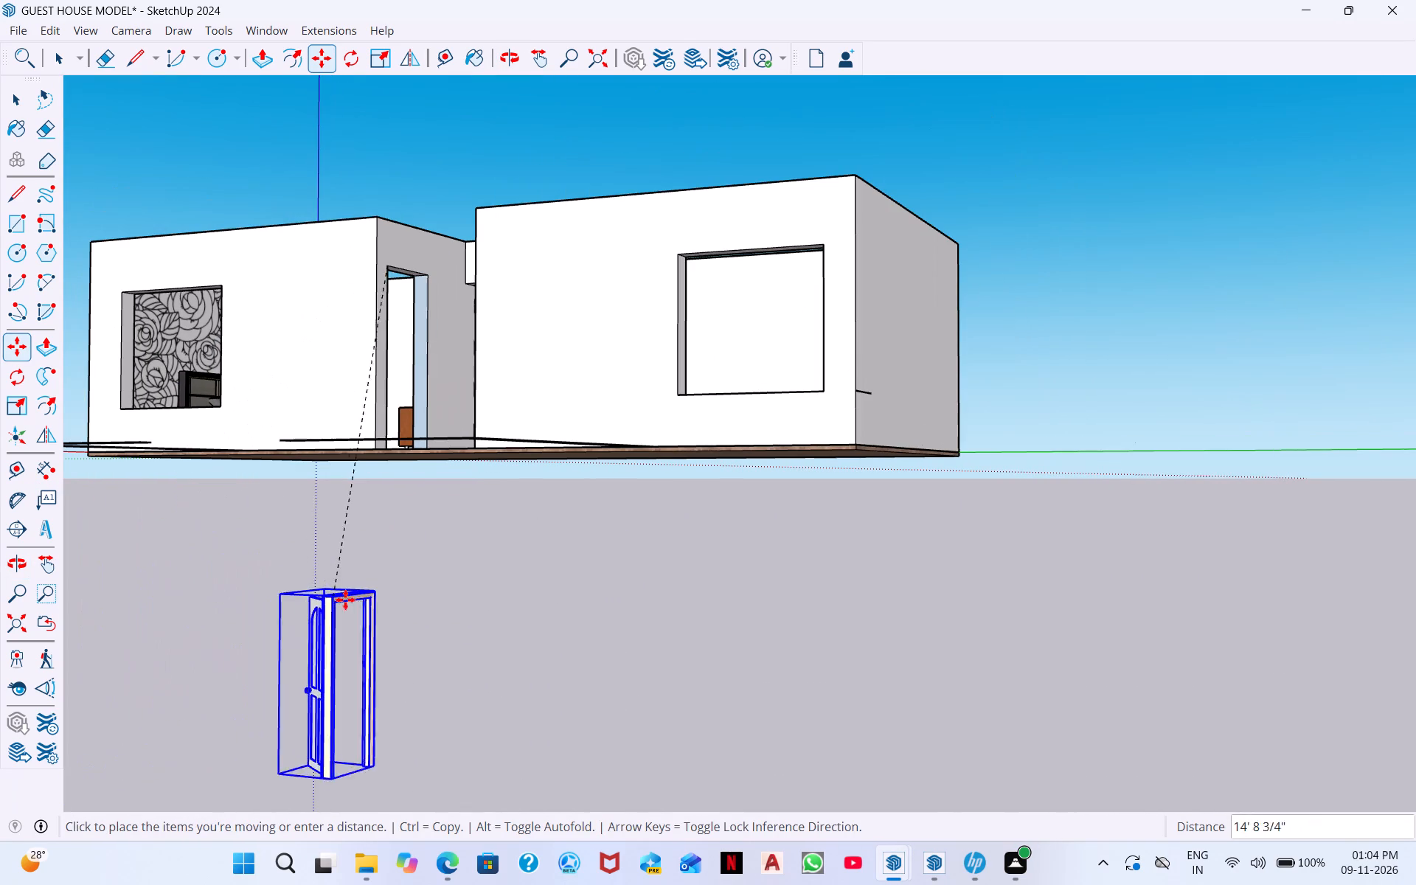
{"action": "left_click", "coordinate": [1029, 535]}
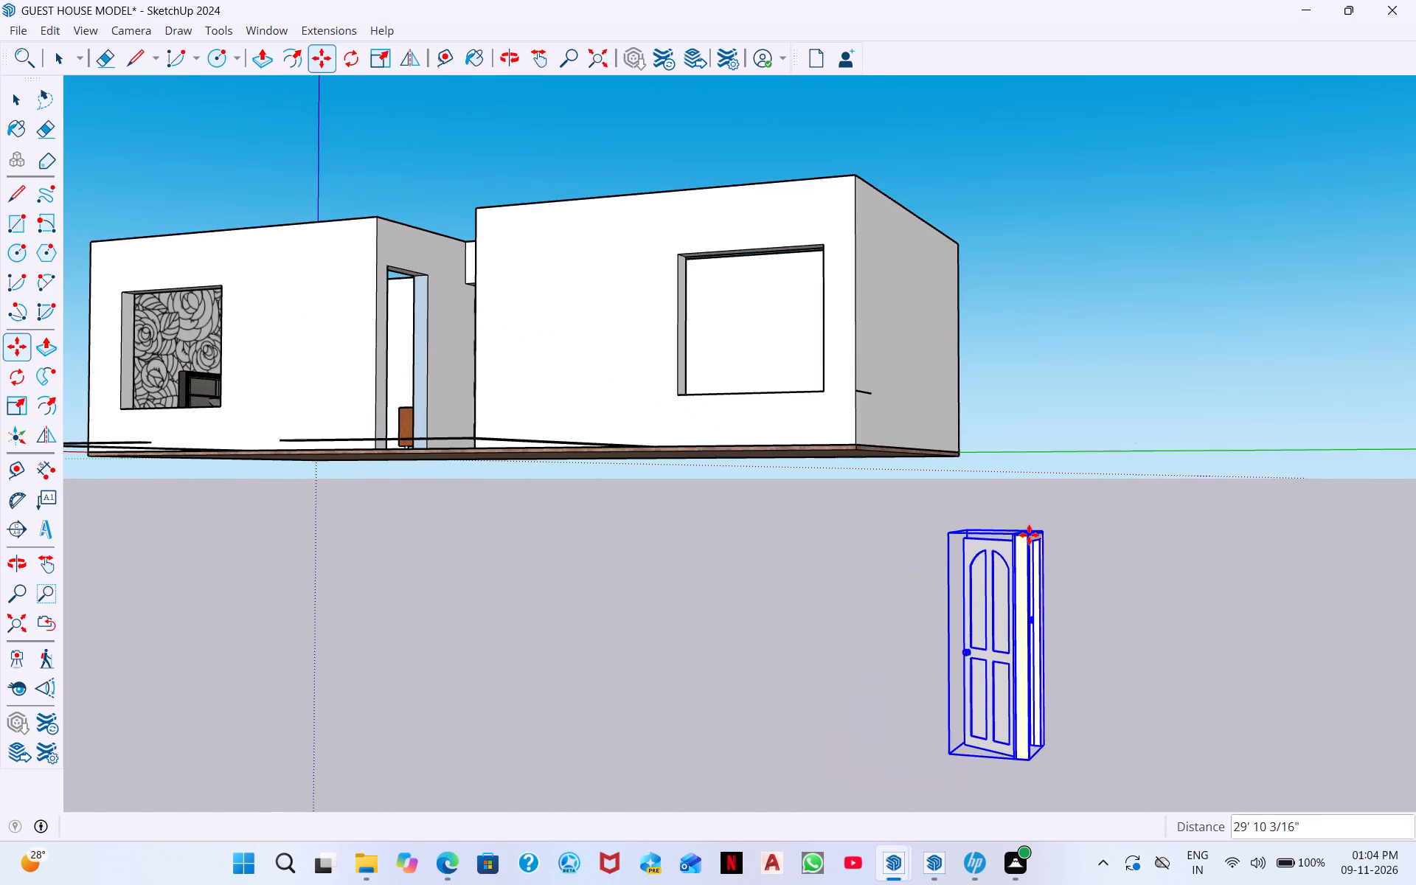
{"action": "scroll", "coordinate": [1085, 581], "scroll_direction": "down", "scroll_amount": 5}
{"action": "middle_click_drag", "start_coordinate": [815, 618], "coordinate": [635, 571]}
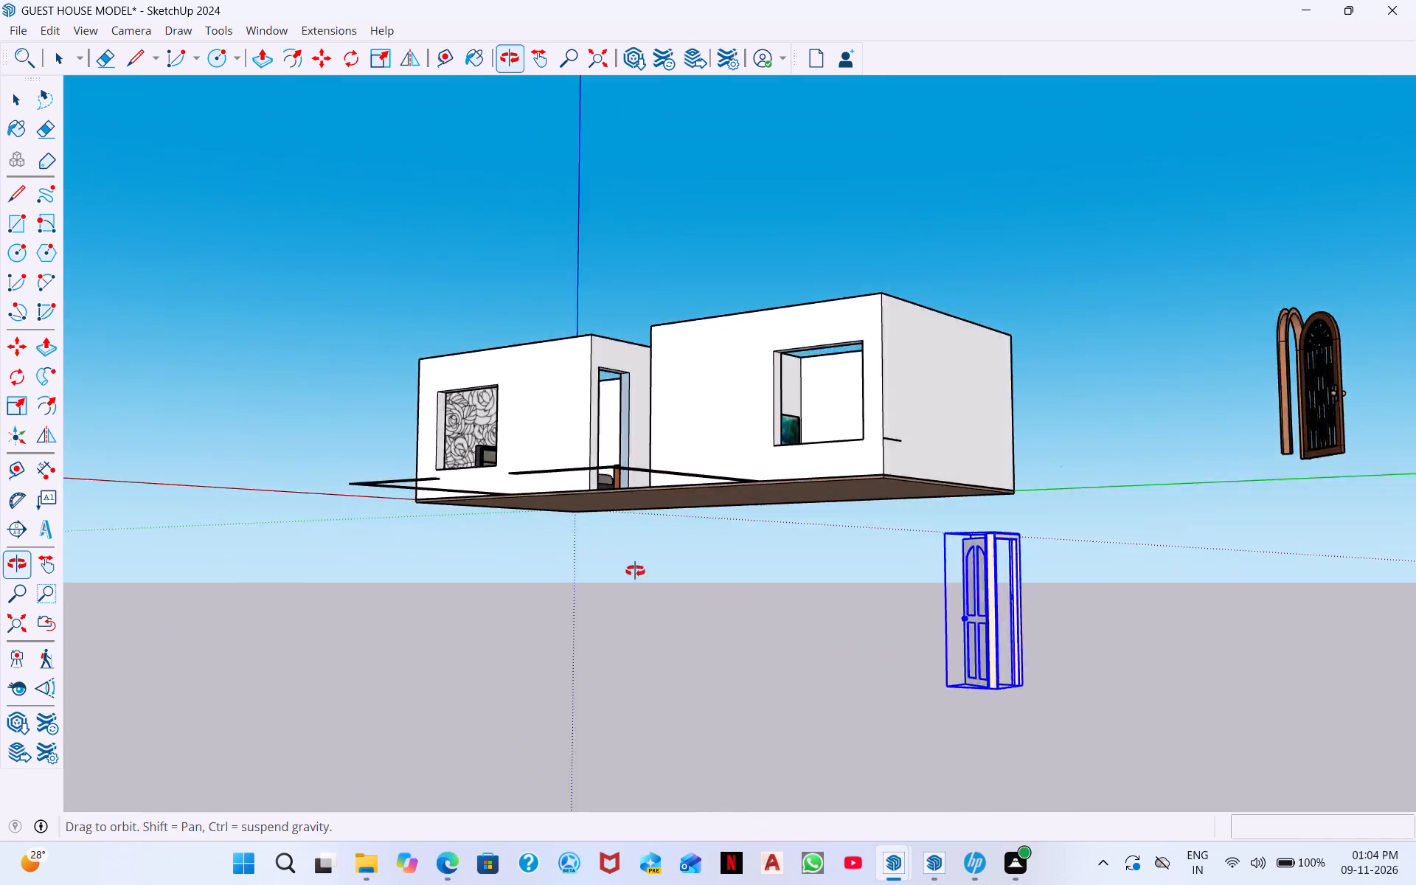
{"action": "middle_click_drag", "start_coordinate": [635, 571], "coordinate": [457, 532]}
{"action": "scroll", "coordinate": [889, 563], "scroll_direction": "down", "scroll_amount": 6}
{"action": "middle_click_drag", "start_coordinate": [884, 575], "coordinate": [892, 761]}
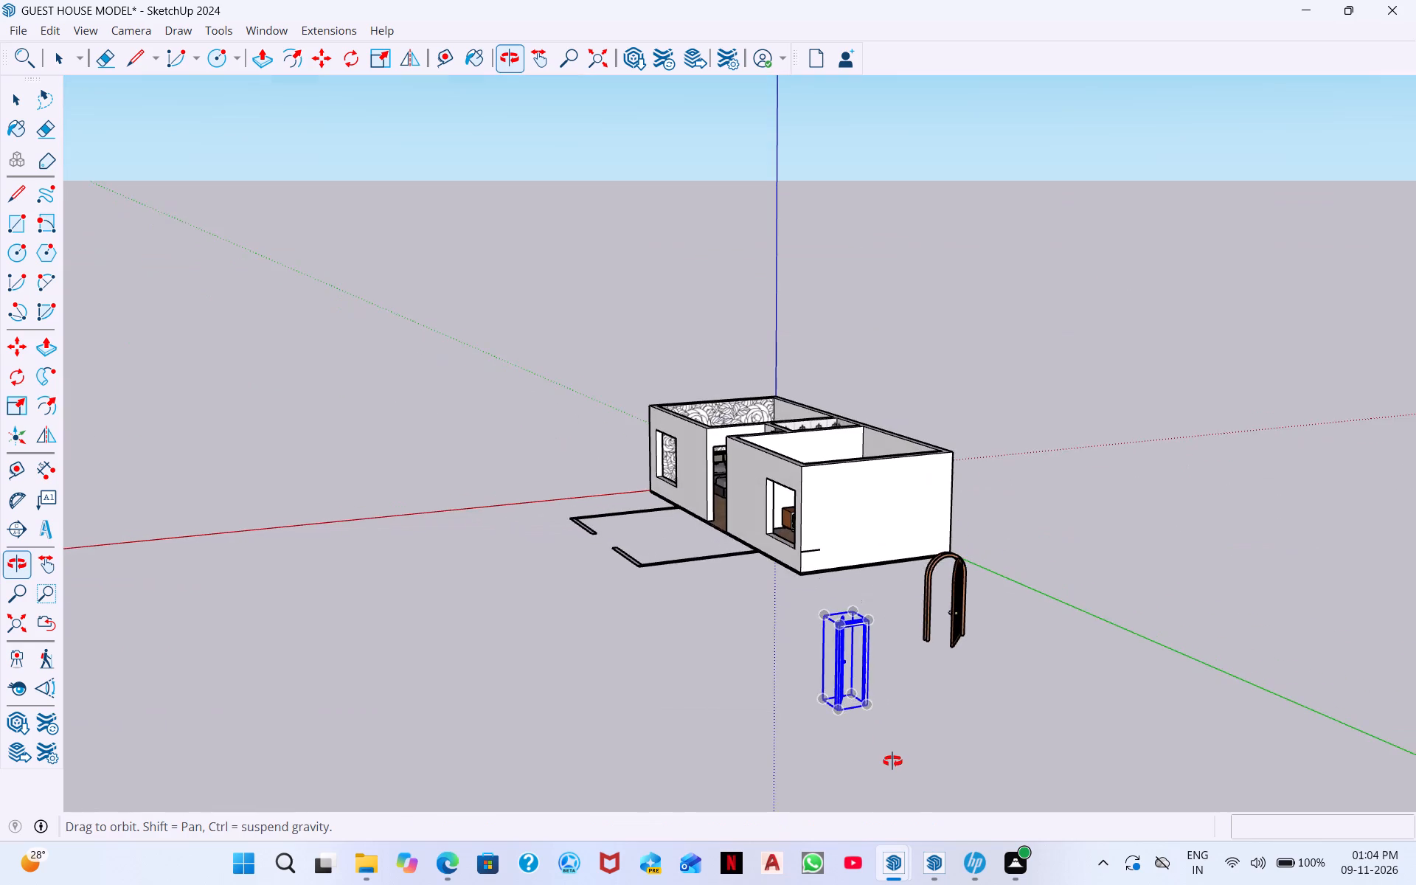
Explode the rectangular door component standing in the open space outside the house.
{"action": "middle_click_drag", "start_coordinate": [892, 761], "coordinate": [892, 762]}
{"action": "scroll", "coordinate": [825, 668], "scroll_direction": "up", "scroll_amount": 5}
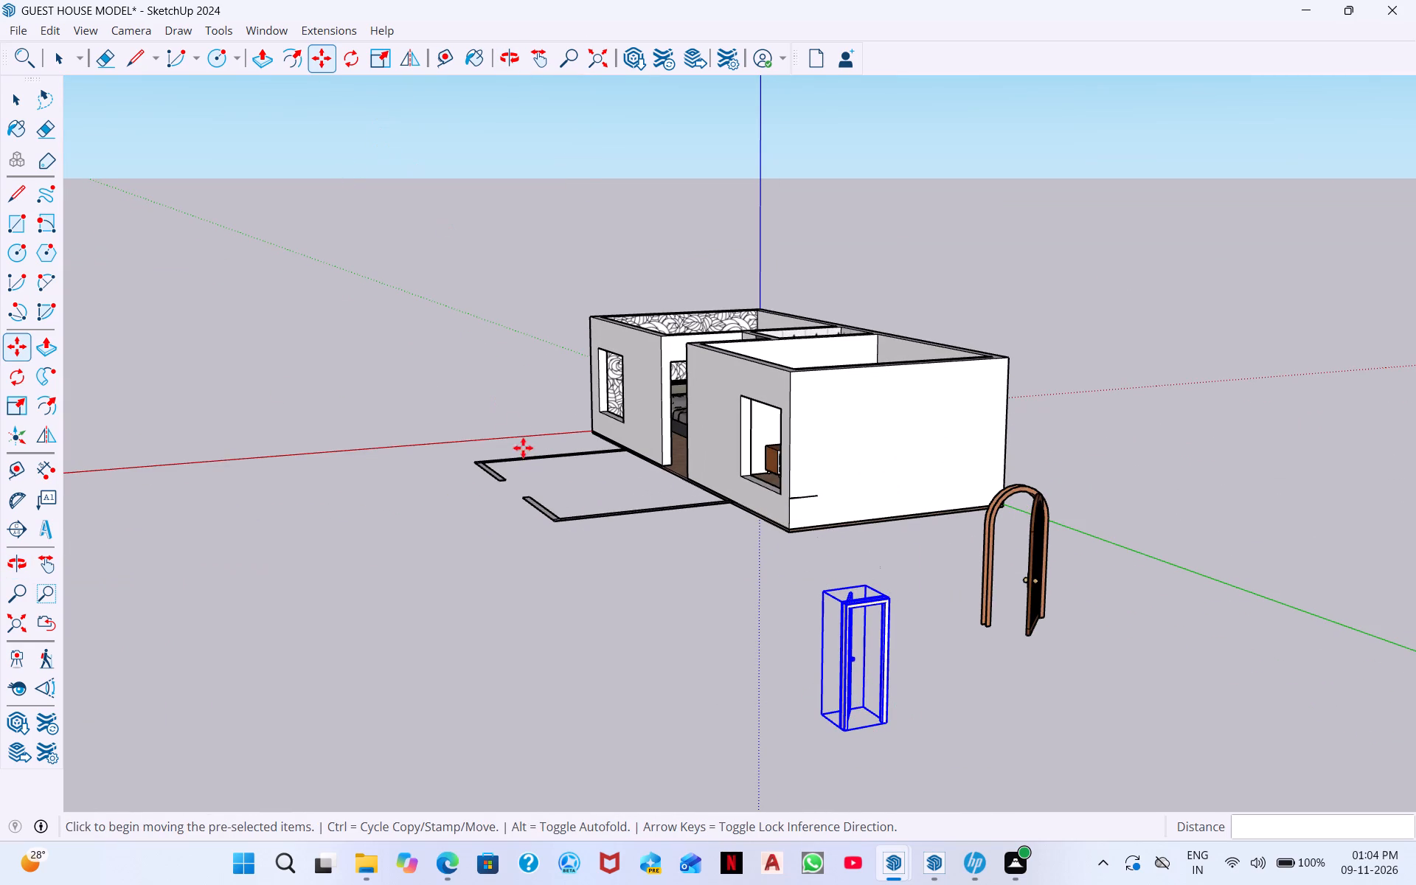
{"action": "right_click", "coordinate": [483, 568]}
{"action": "double_click", "coordinate": [718, 624]}
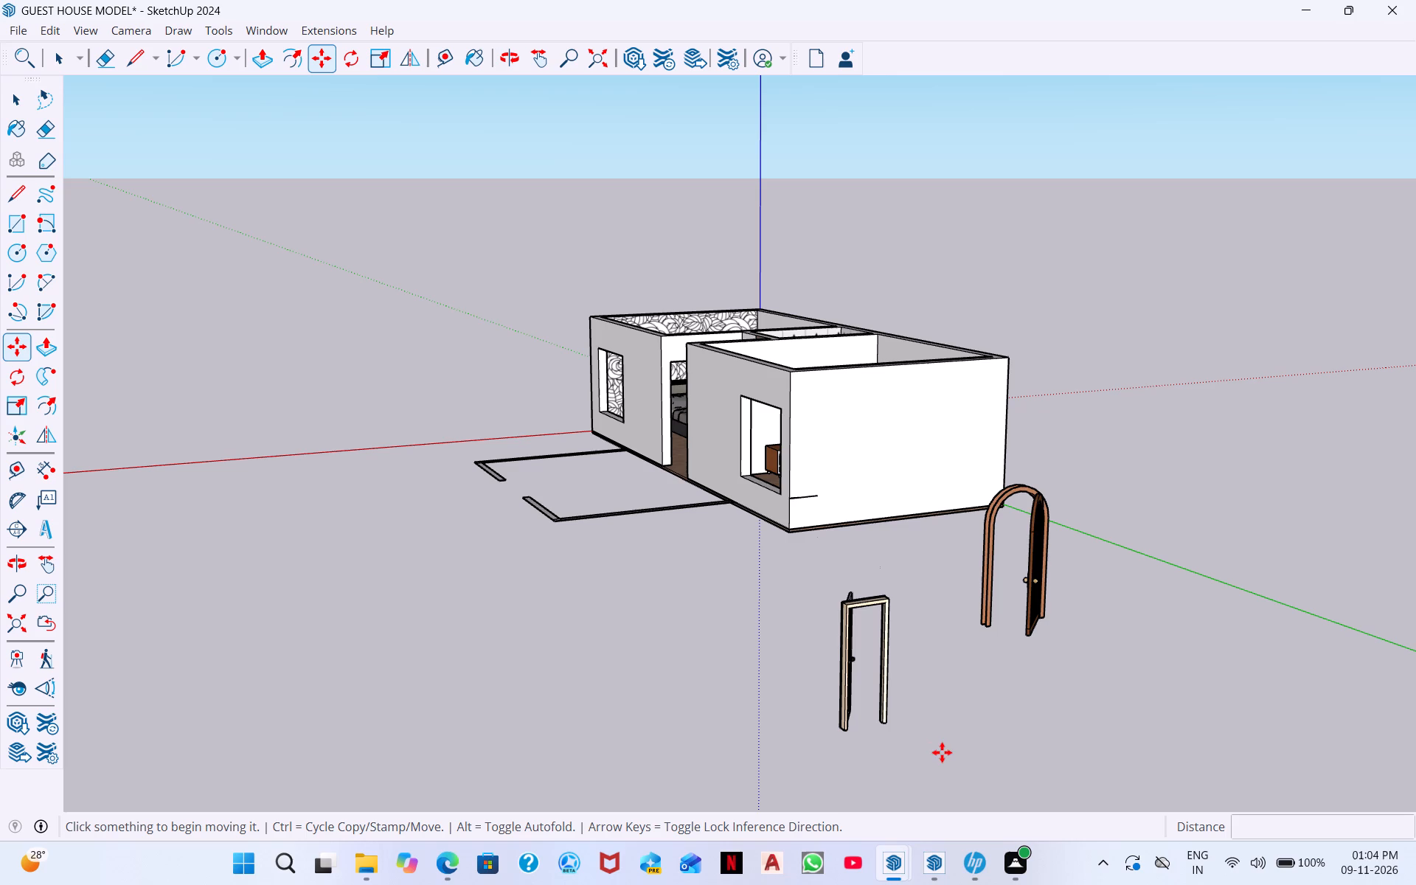
{"action": "key", "text": "space"}
{"action": "left_click_drag", "start_coordinate": [879, 742], "coordinate": [772, 630]}
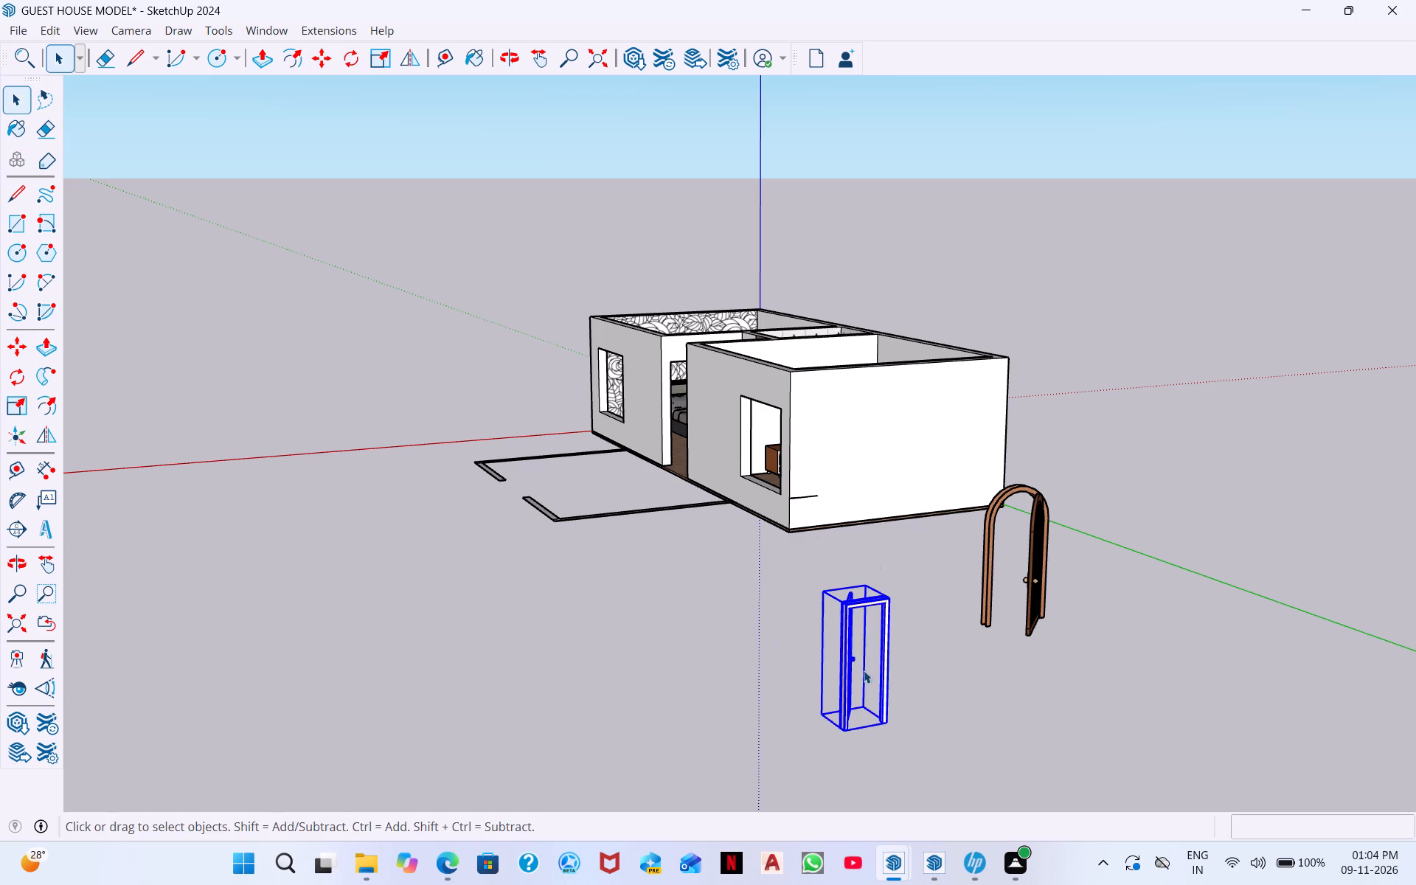
{"action": "right_click", "coordinate": [807, 619]}
{"action": "left_click_drag", "start_coordinate": [938, 727], "coordinate": [815, 580]}
{"action": "left_click", "coordinate": [53, 34]}
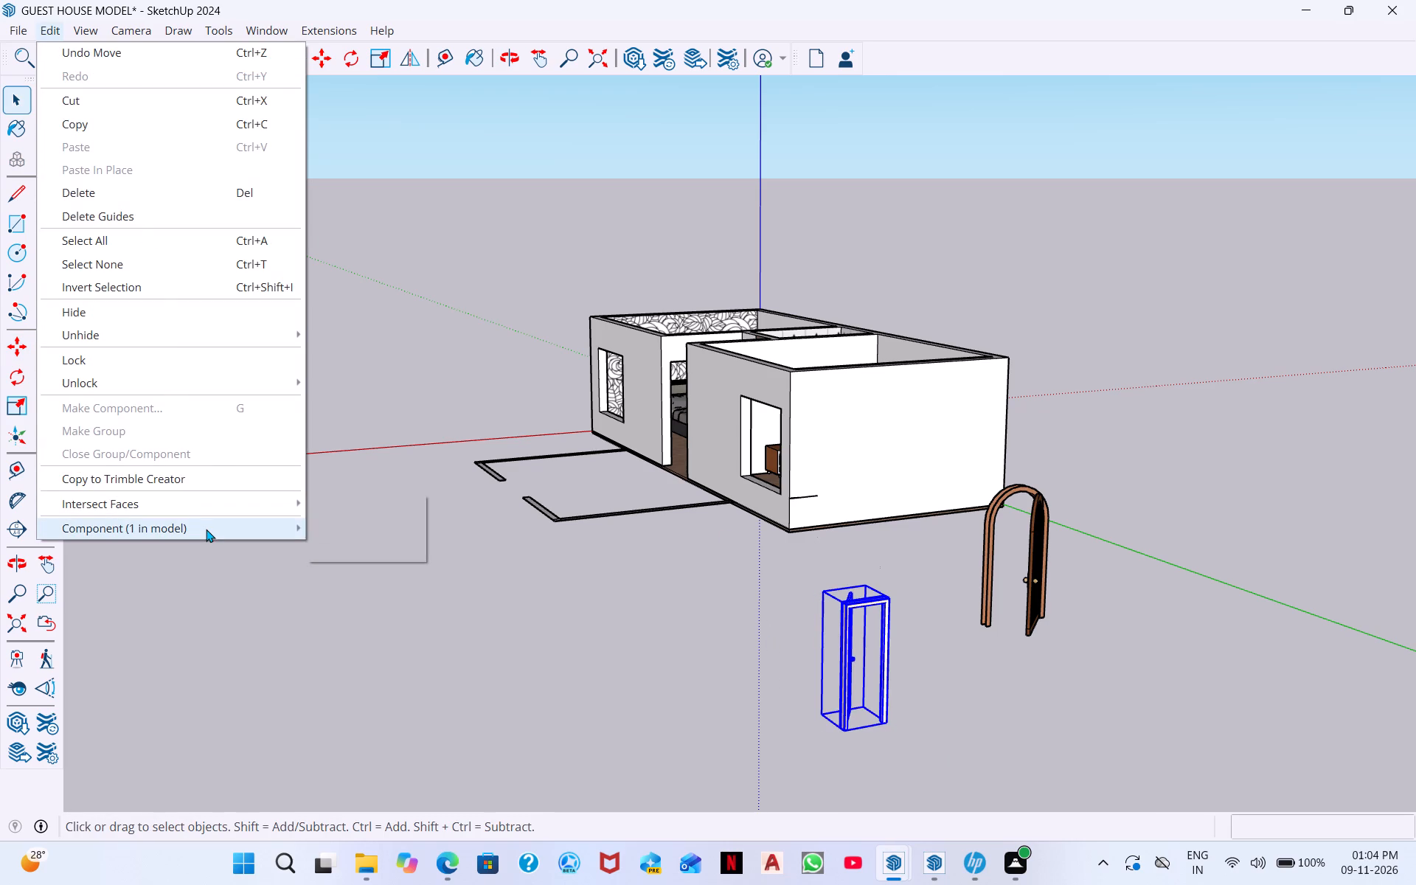
{"action": "left_click", "coordinate": [400, 480]}
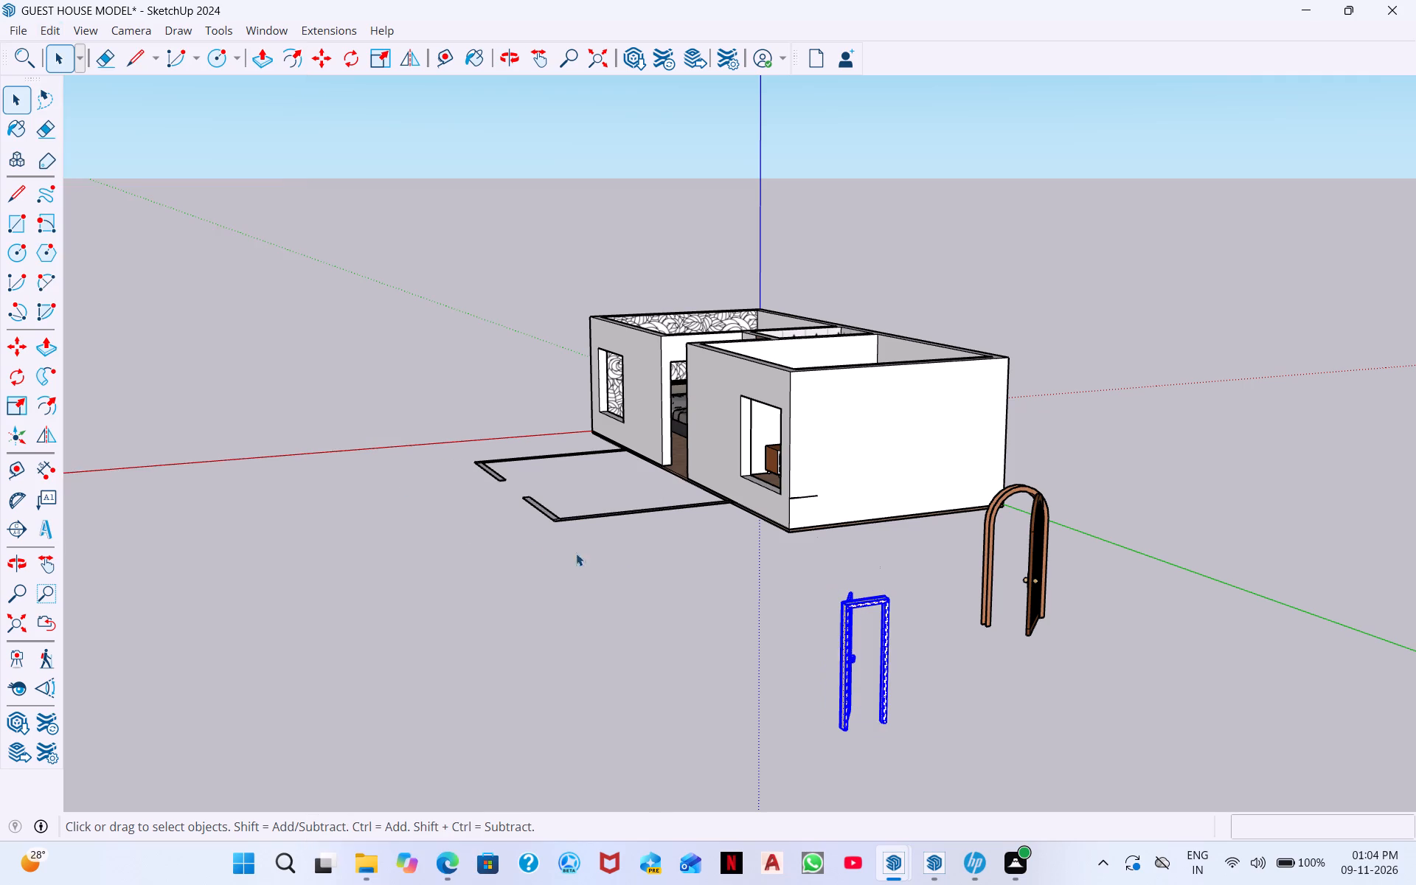
Examine the exploded door's panel and frame from below and from several sides.
{"action": "scroll", "coordinate": [912, 622], "scroll_direction": "up", "scroll_amount": 5}
{"action": "scroll", "coordinate": [807, 654], "scroll_direction": "up", "scroll_amount": 4}
{"action": "middle_click_drag", "start_coordinate": [941, 696], "coordinate": [648, 508]}
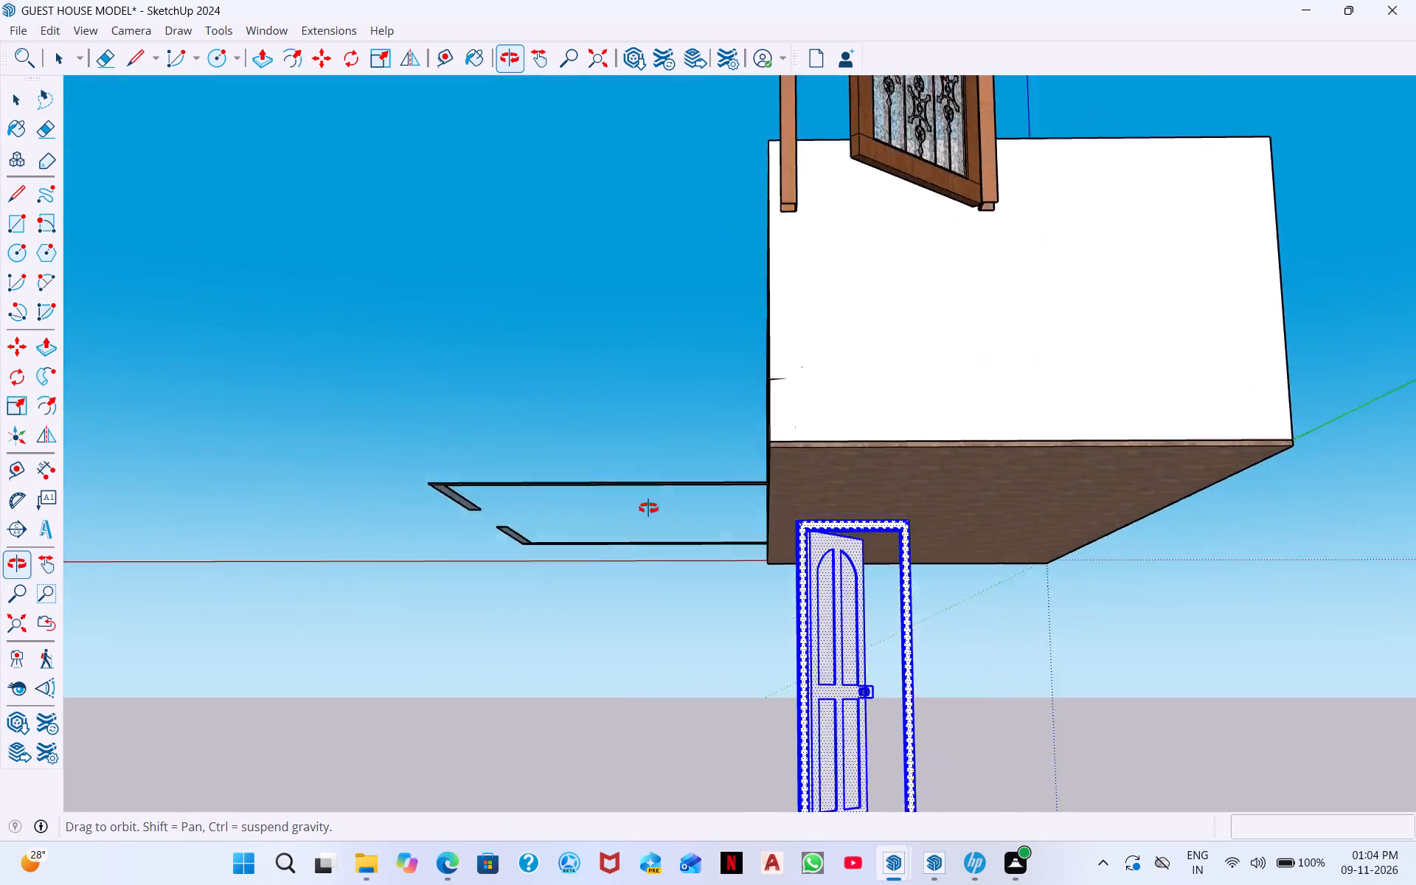
{"action": "middle_click_drag", "start_coordinate": [648, 508], "coordinate": [718, 533]}
{"action": "scroll", "coordinate": [835, 601], "scroll_direction": "down", "scroll_amount": 3}
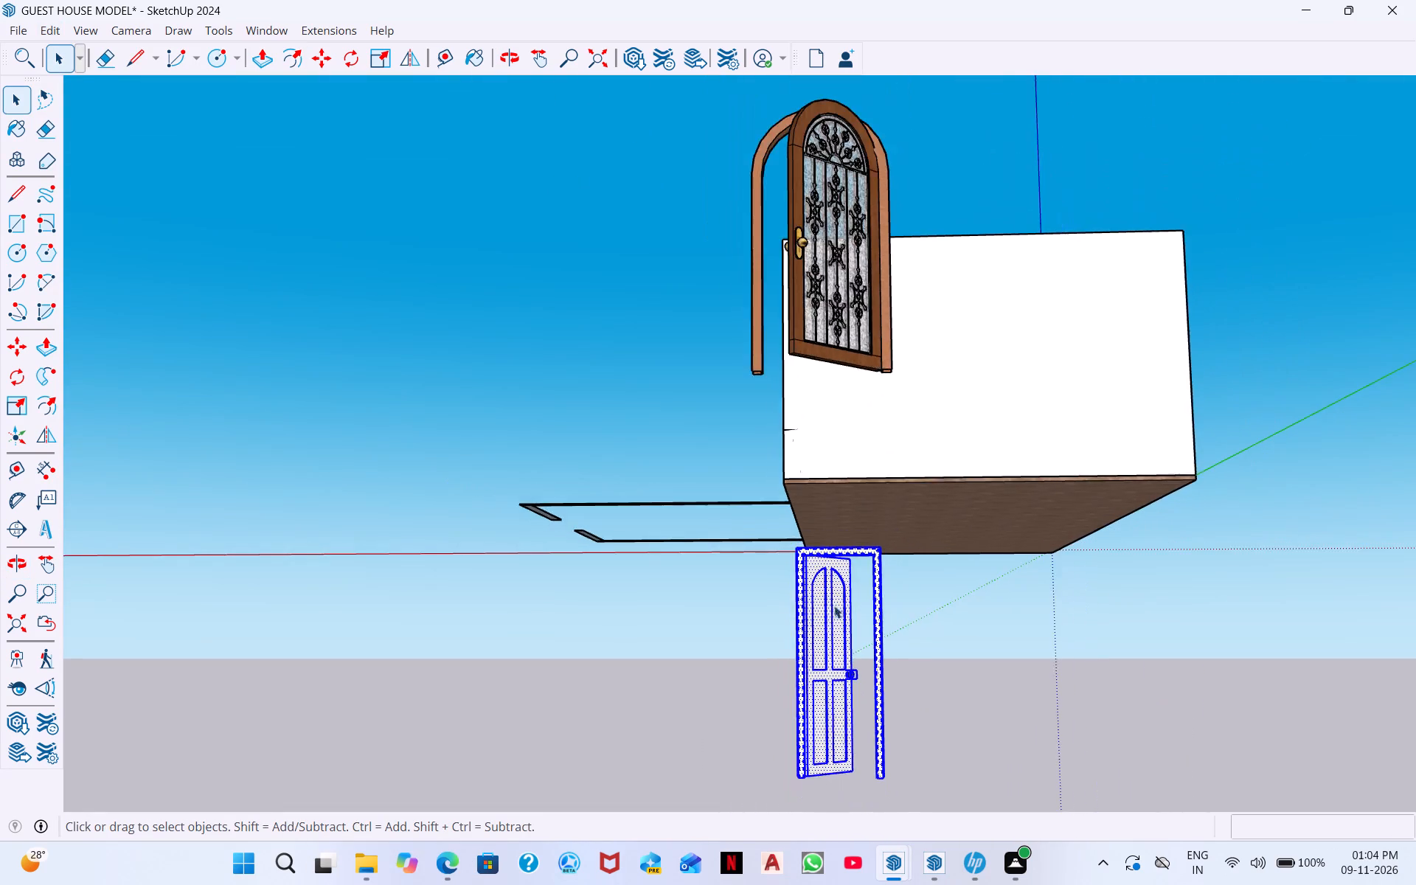
{"action": "scroll", "coordinate": [834, 605], "scroll_direction": "down", "scroll_amount": 3}
{"action": "middle_click_drag", "start_coordinate": [863, 628], "coordinate": [979, 712]}
{"action": "scroll", "coordinate": [868, 662], "scroll_direction": "down", "scroll_amount": 1}
{"action": "scroll", "coordinate": [756, 496], "scroll_direction": "up", "scroll_amount": 5}
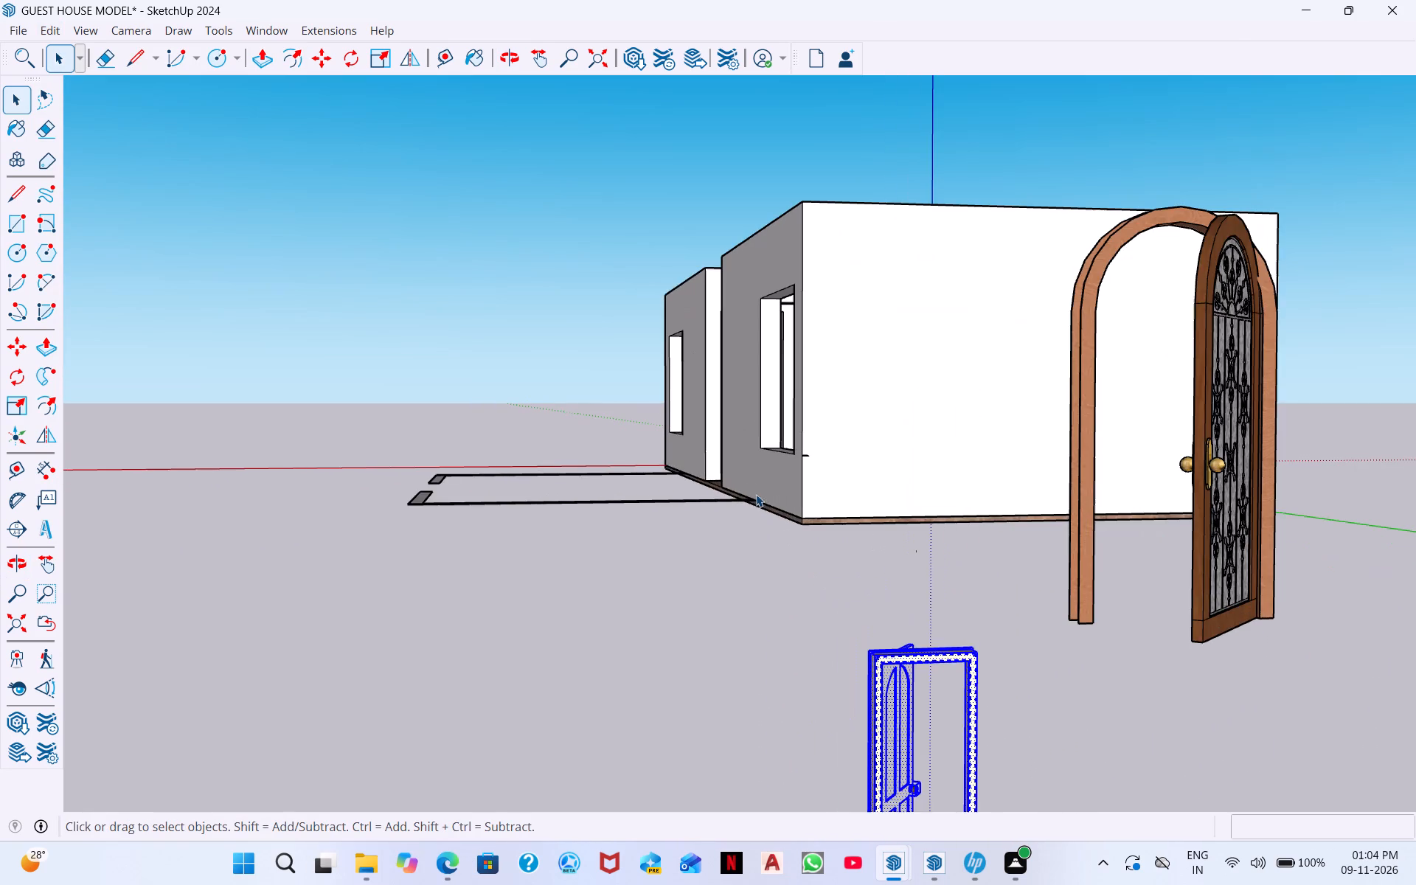
{"action": "middle_click_drag", "start_coordinate": [982, 585], "coordinate": [896, 552]}
{"action": "scroll", "coordinate": [782, 468], "scroll_direction": "down", "scroll_amount": 7}
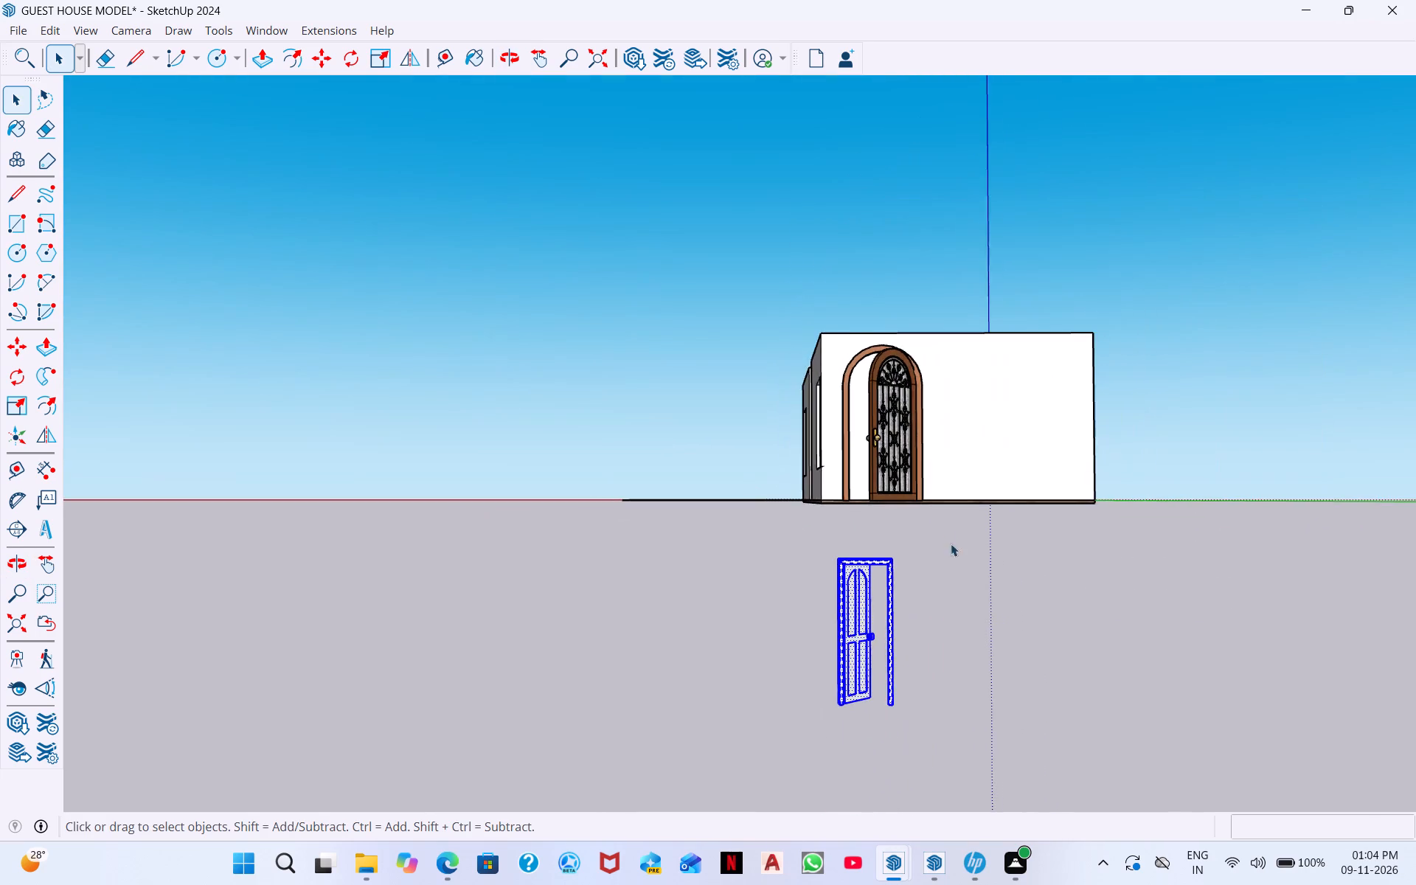
{"action": "middle_click_drag", "start_coordinate": [971, 611], "coordinate": [1080, 646]}
{"action": "middle_click_drag", "start_coordinate": [994, 620], "coordinate": [1100, 637]}
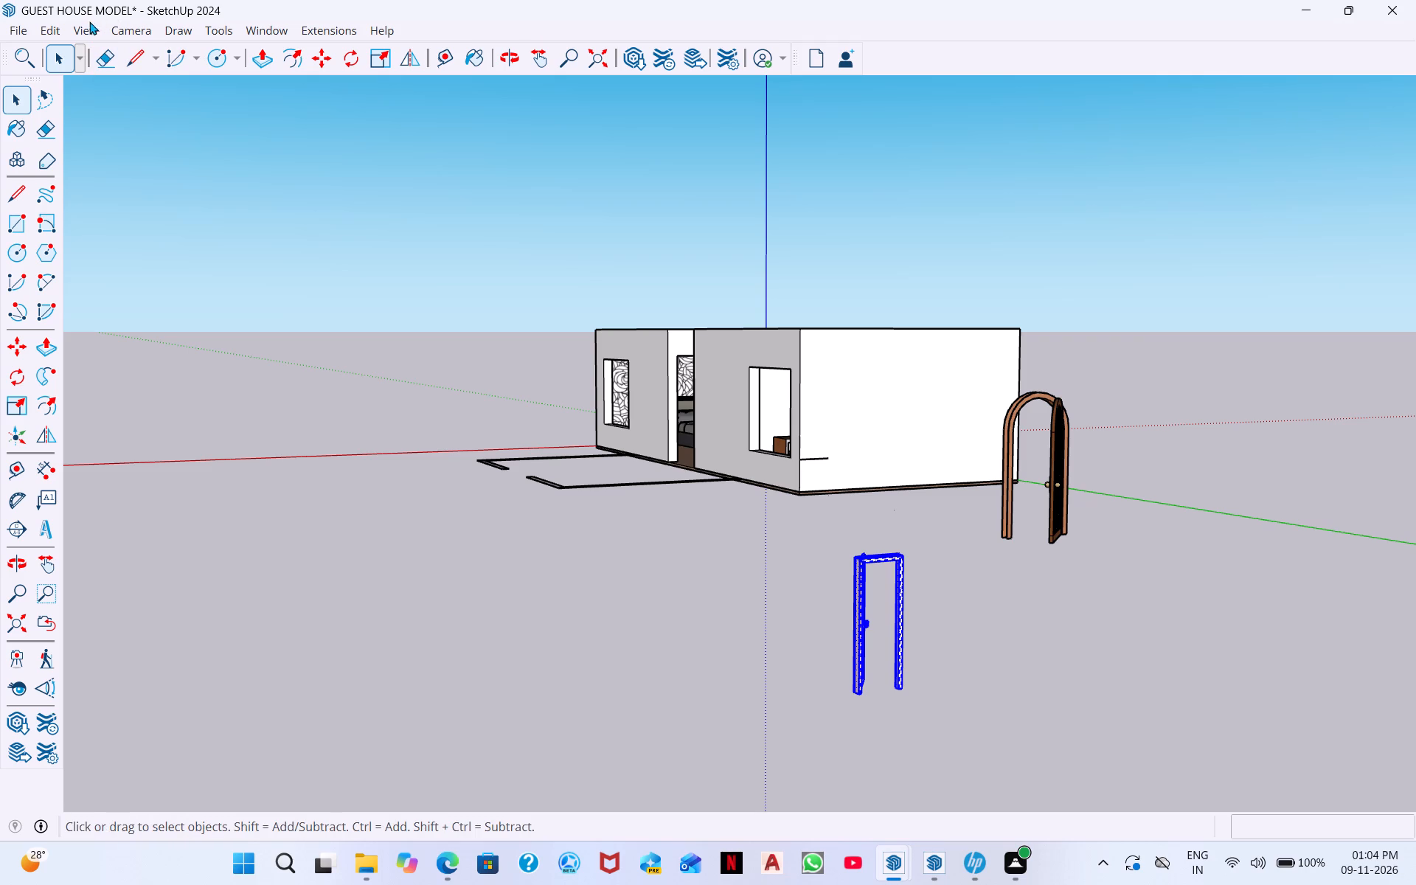
Show the Default Tray so the material collections are available.
{"action": "left_click", "coordinate": [437, 7]}
{"action": "right_click", "coordinate": [435, 9]}
{"action": "left_click", "coordinate": [341, 10]}
{"action": "left_click", "coordinate": [256, 32]}
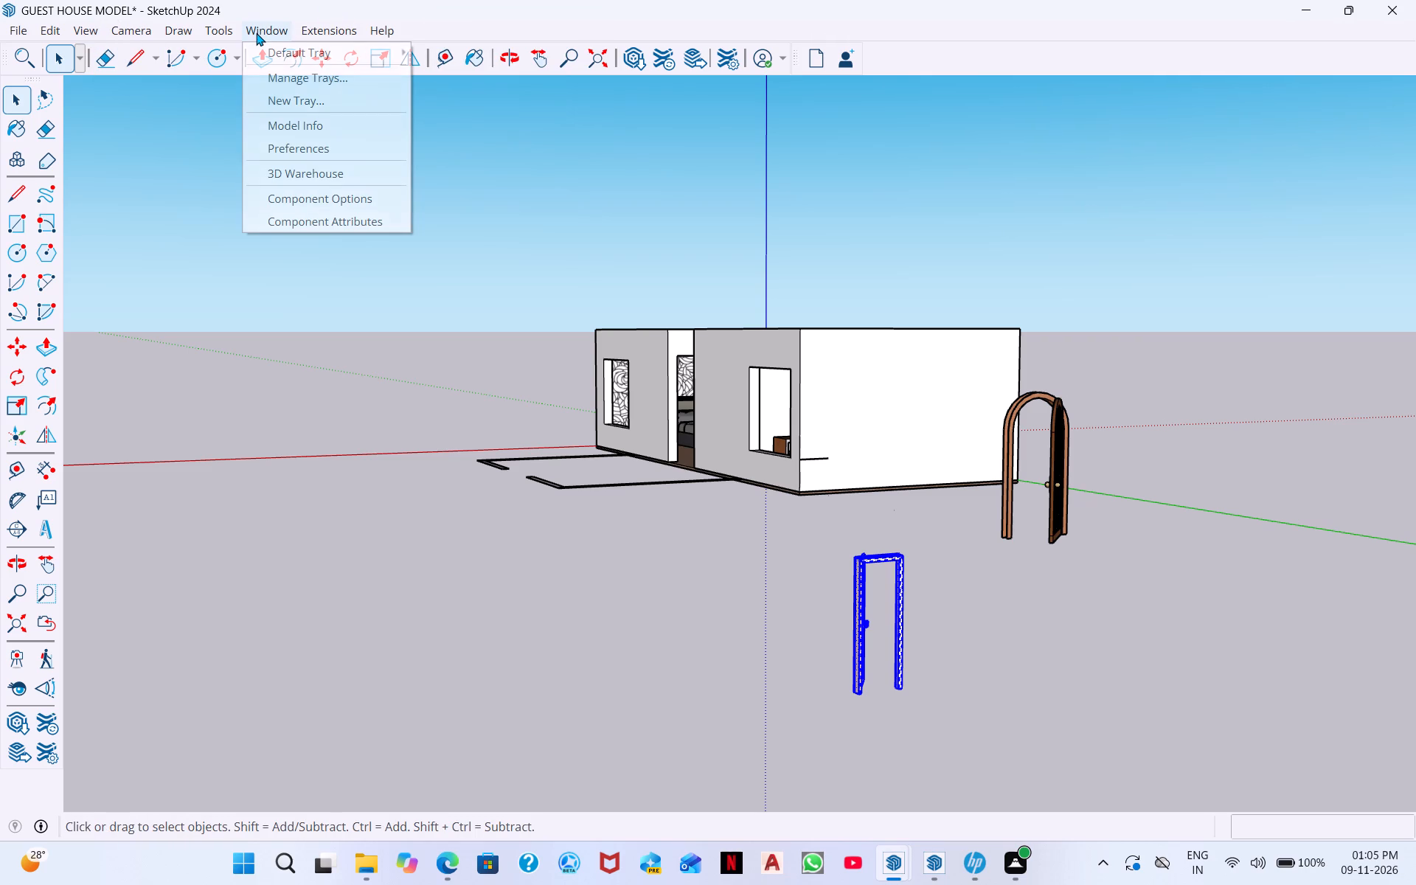
{"action": "left_click", "coordinate": [290, 46]}
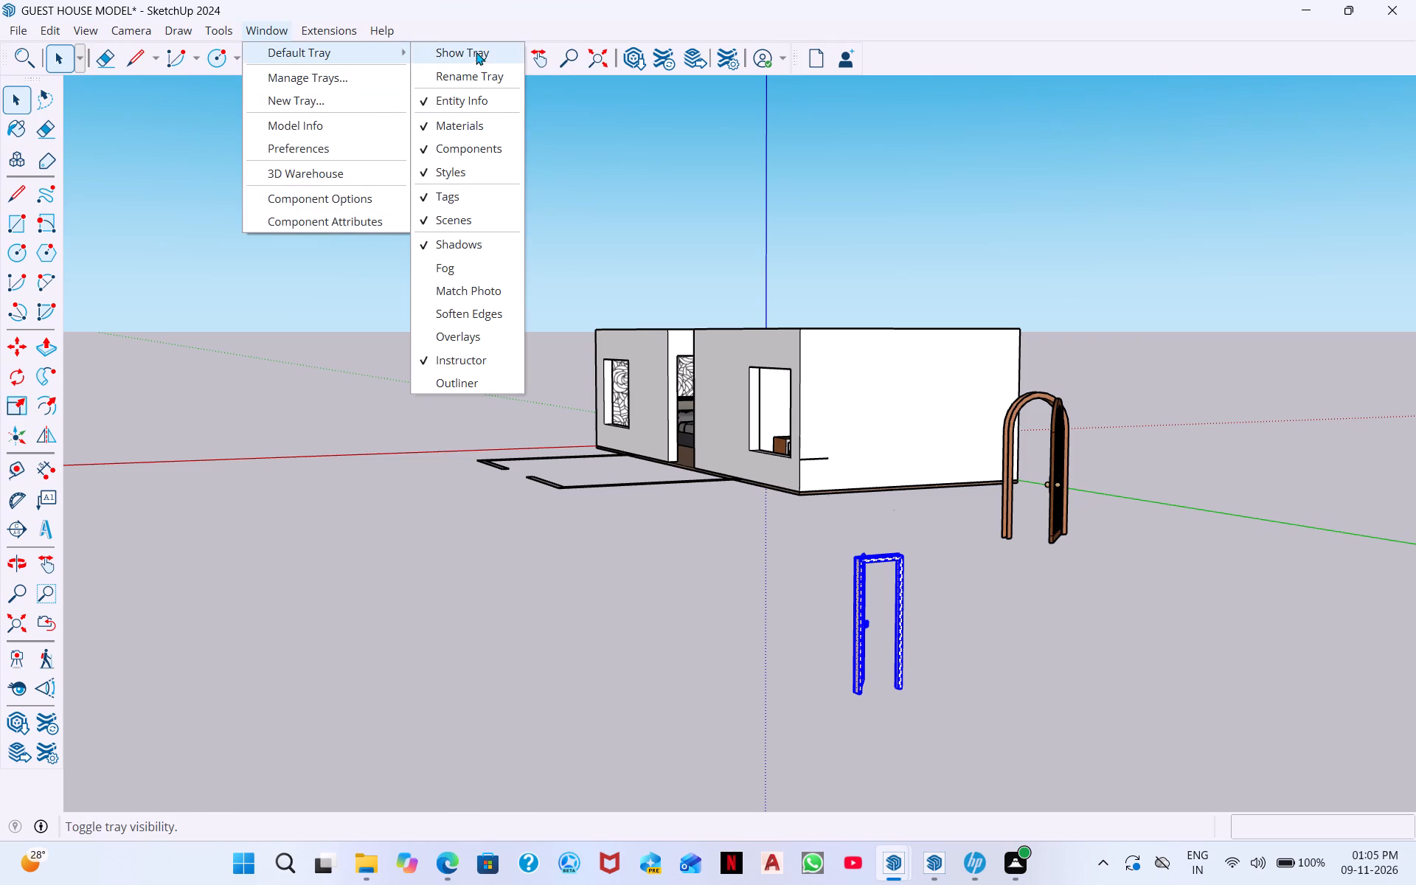
{"action": "left_click", "coordinate": [476, 52]}
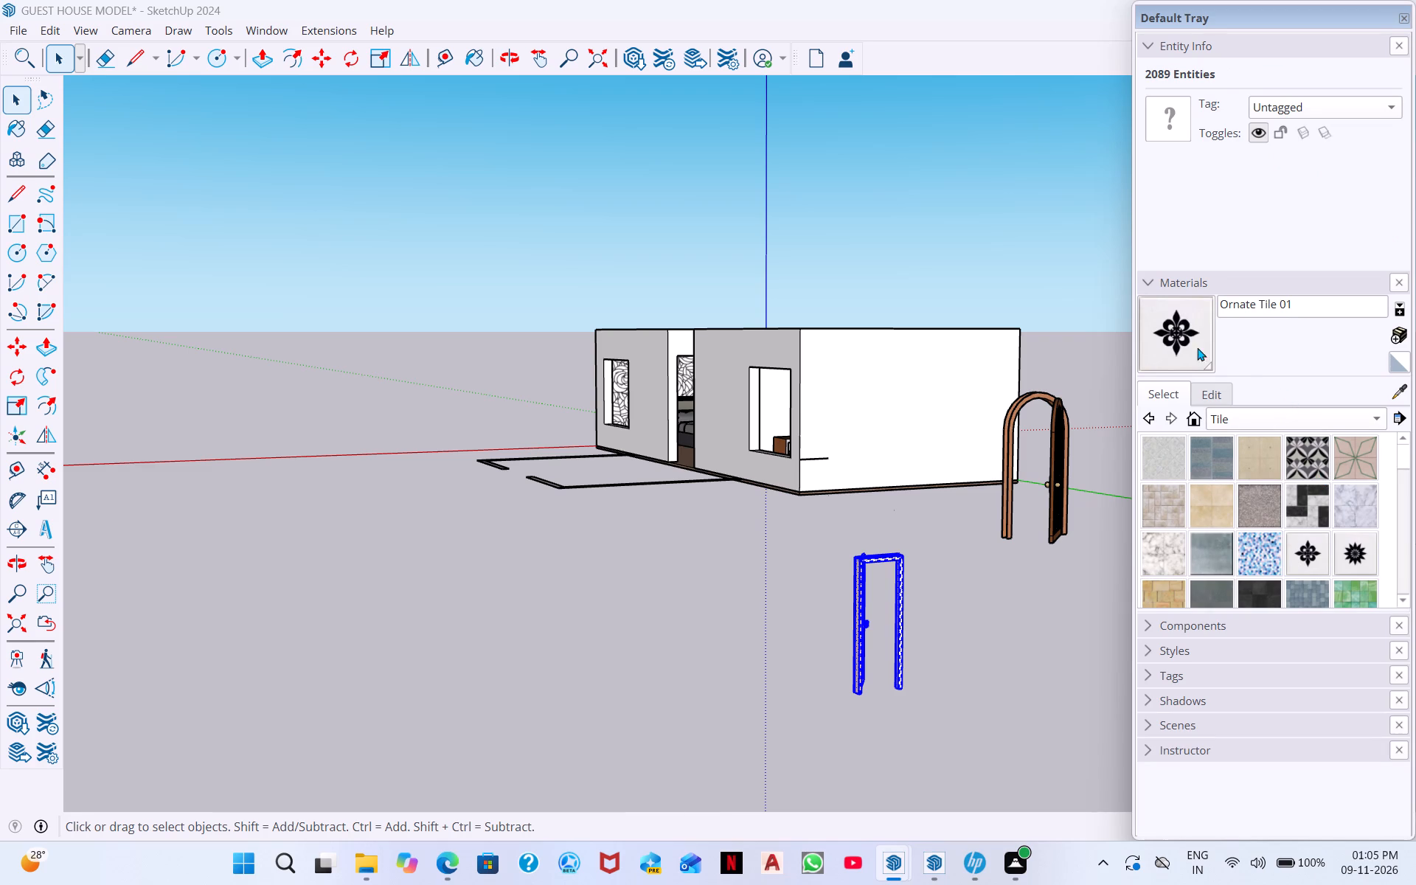
Paint all of the selected exploded door's faces, frame and panel, with the grey Color M05 from the Colors collection.
{"action": "left_click", "coordinate": [1376, 416]}
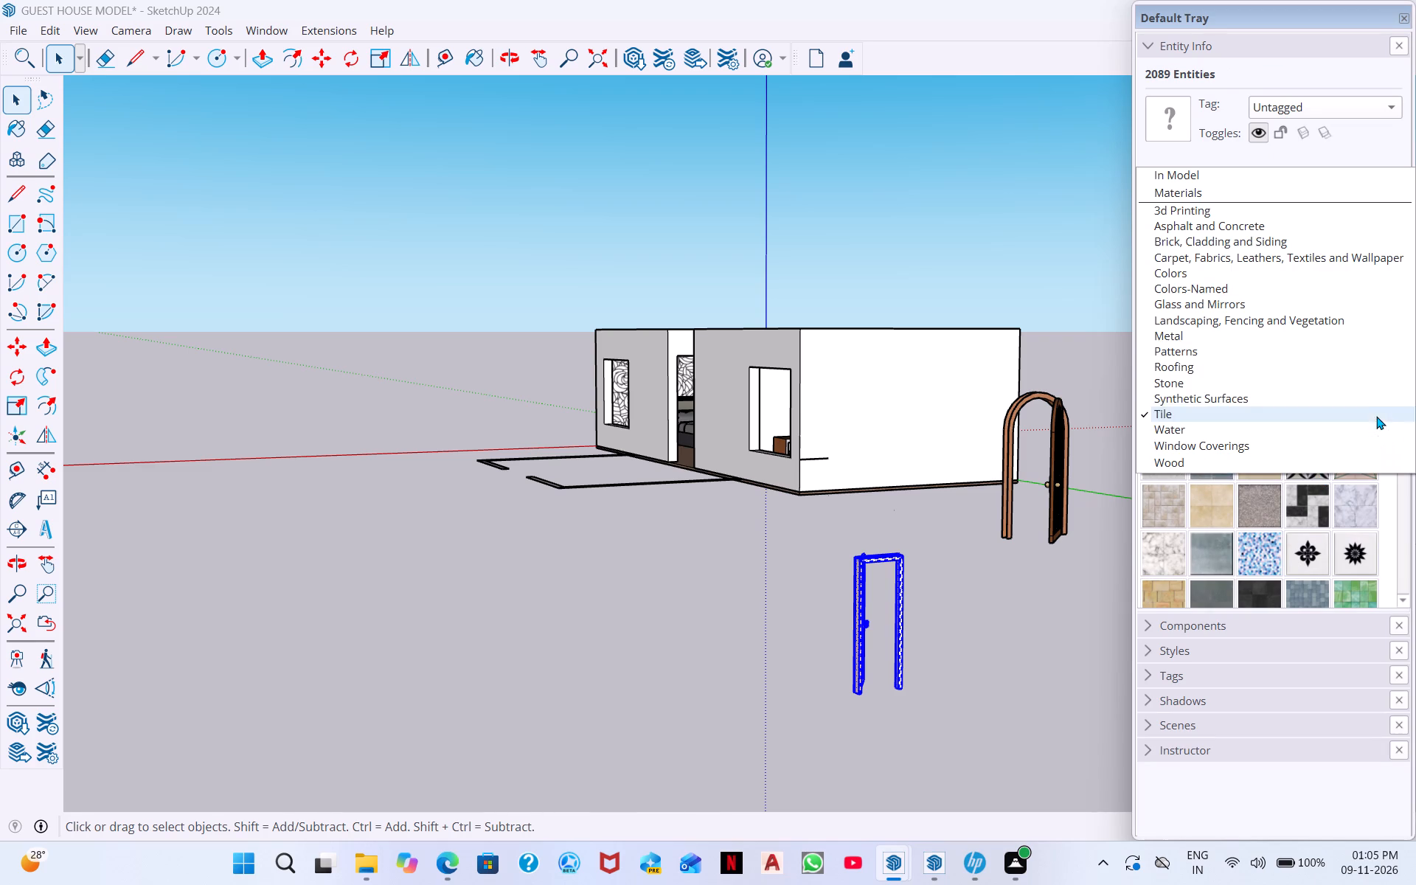
{"action": "left_click", "coordinate": [1174, 280]}
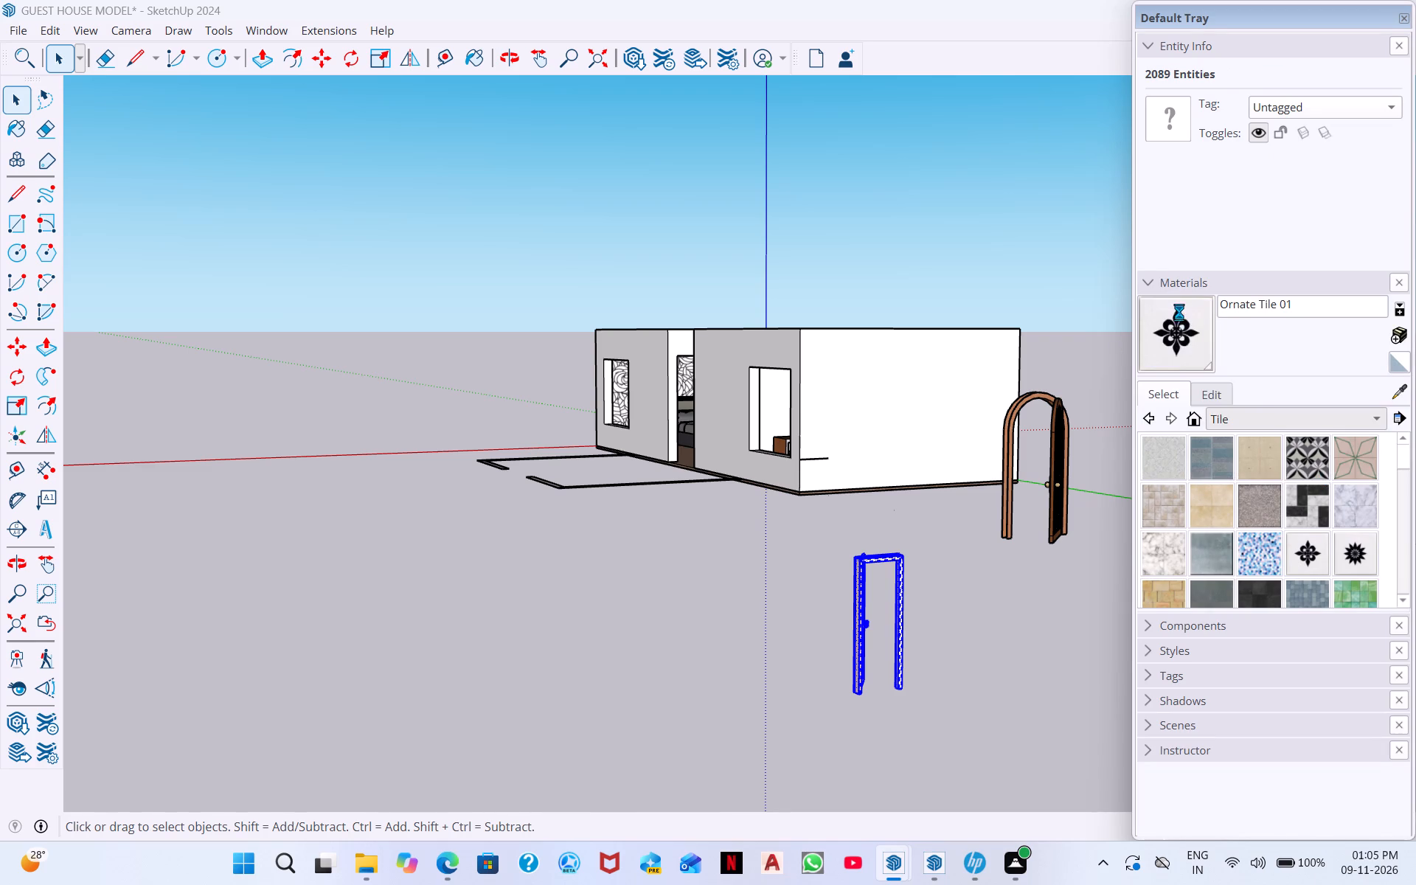
{"action": "scroll", "coordinate": [1305, 527], "scroll_direction": "down", "scroll_amount": 9}
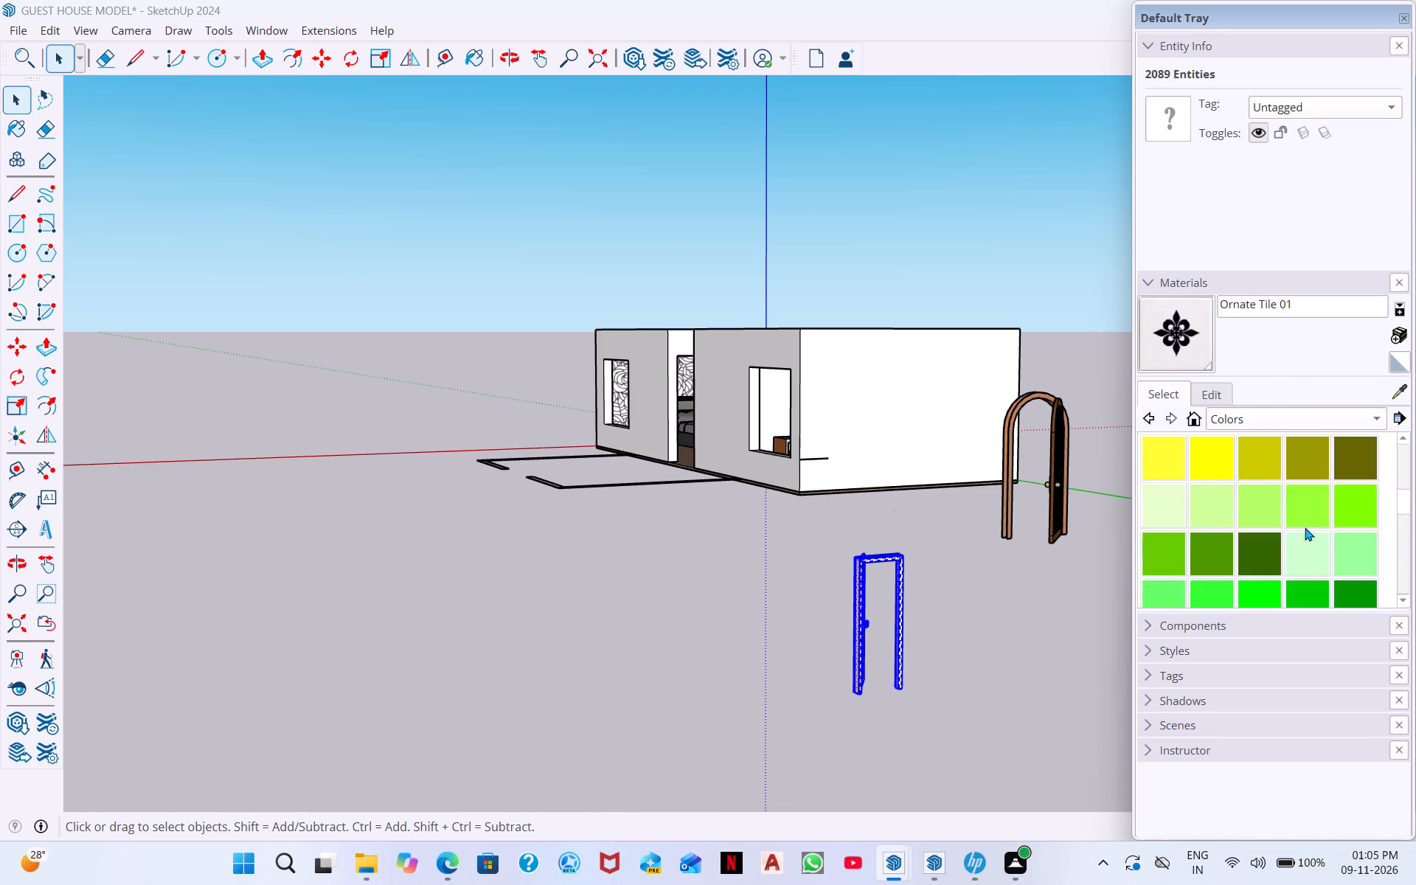
{"action": "scroll", "coordinate": [1305, 527], "scroll_direction": "down", "scroll_amount": 7}
{"action": "scroll", "coordinate": [1235, 523], "scroll_direction": "down", "scroll_amount": 4}
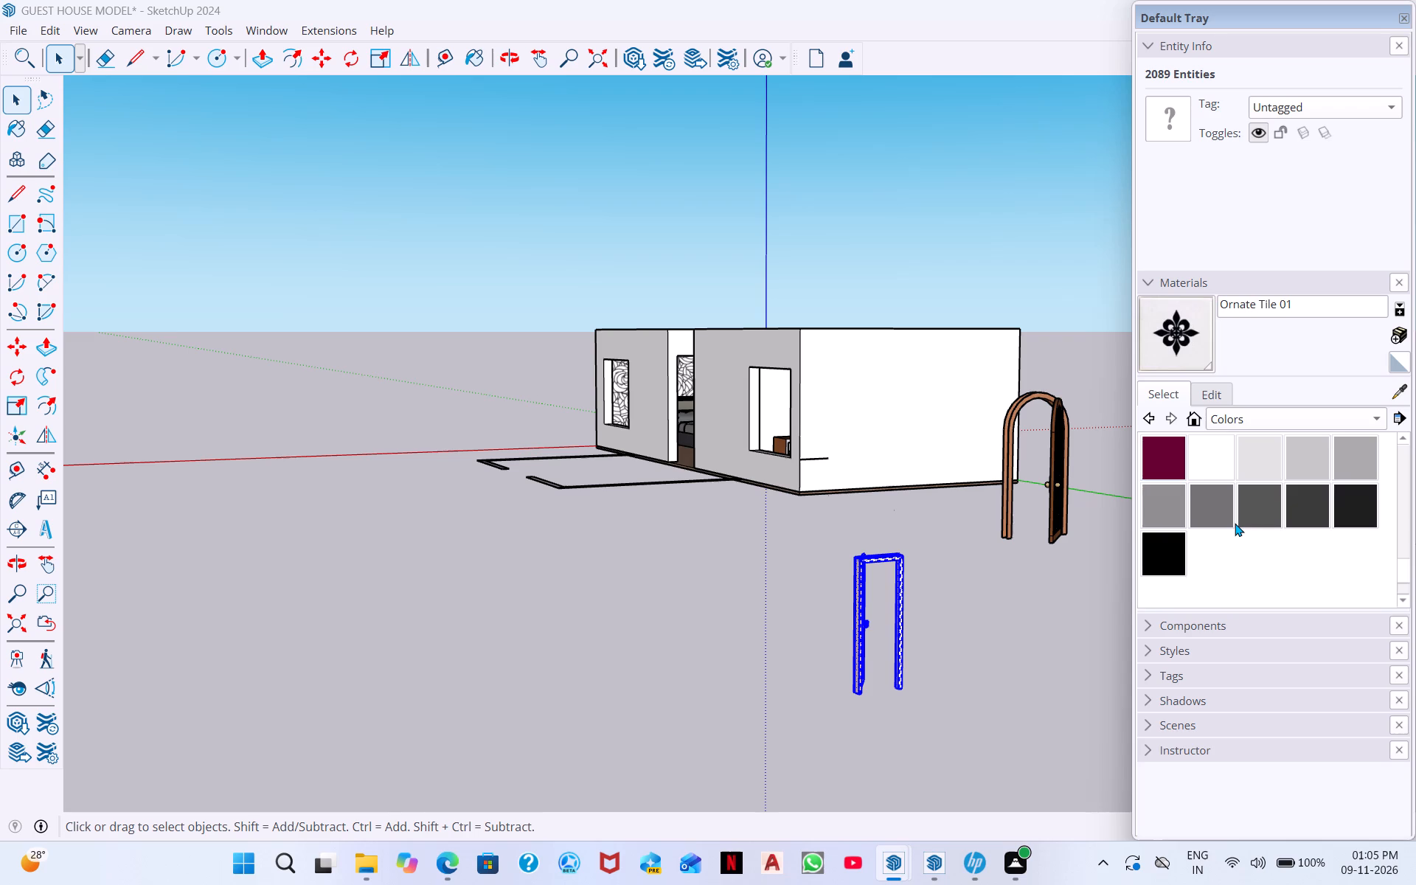
{"action": "scroll", "coordinate": [1235, 522], "scroll_direction": "up", "scroll_amount": 3}
{"action": "scroll", "coordinate": [1238, 528], "scroll_direction": "down", "scroll_amount": 2}
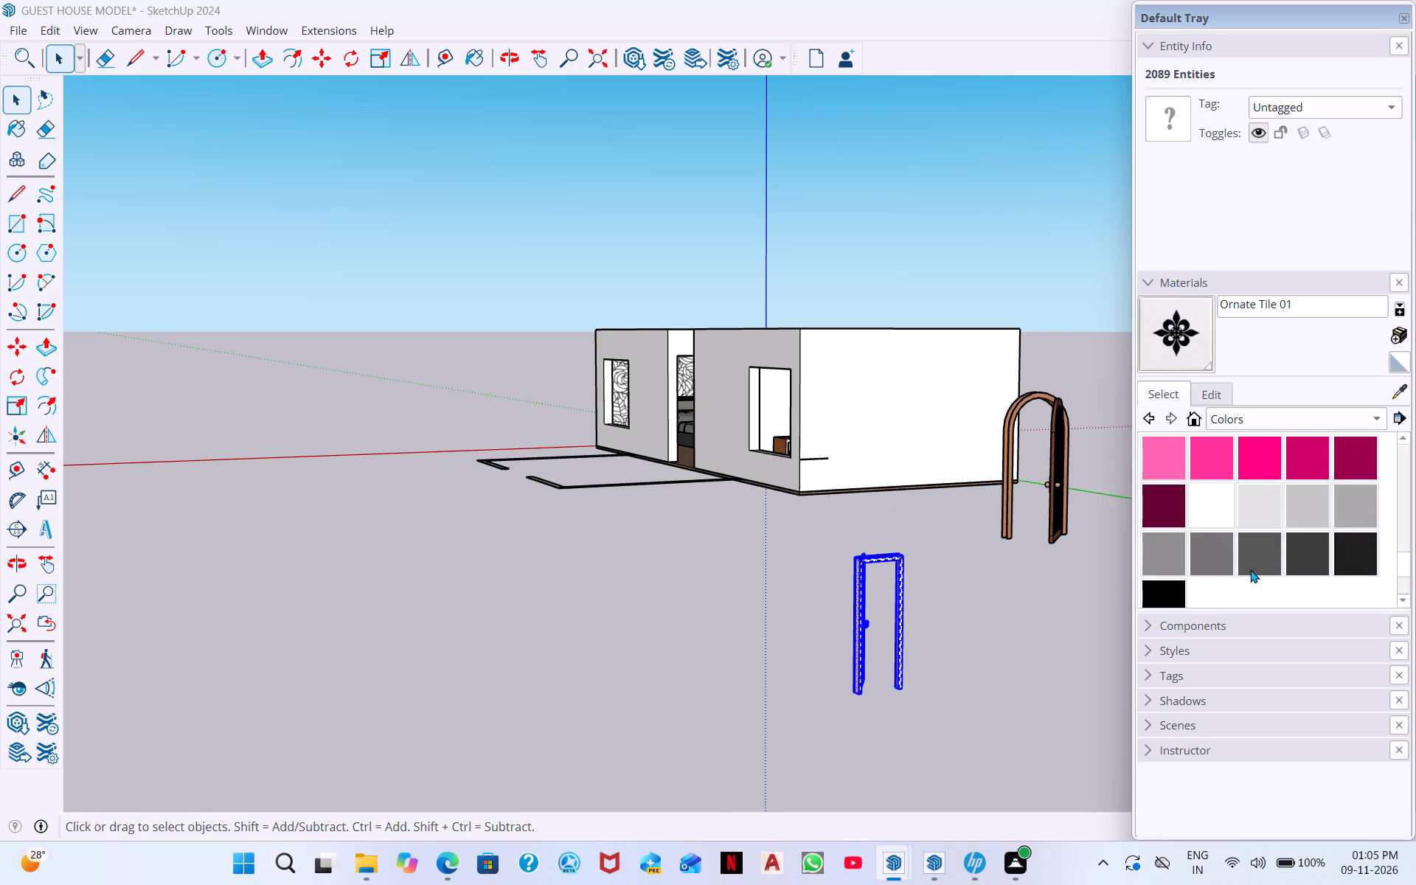
{"action": "left_click", "coordinate": [1249, 569]}
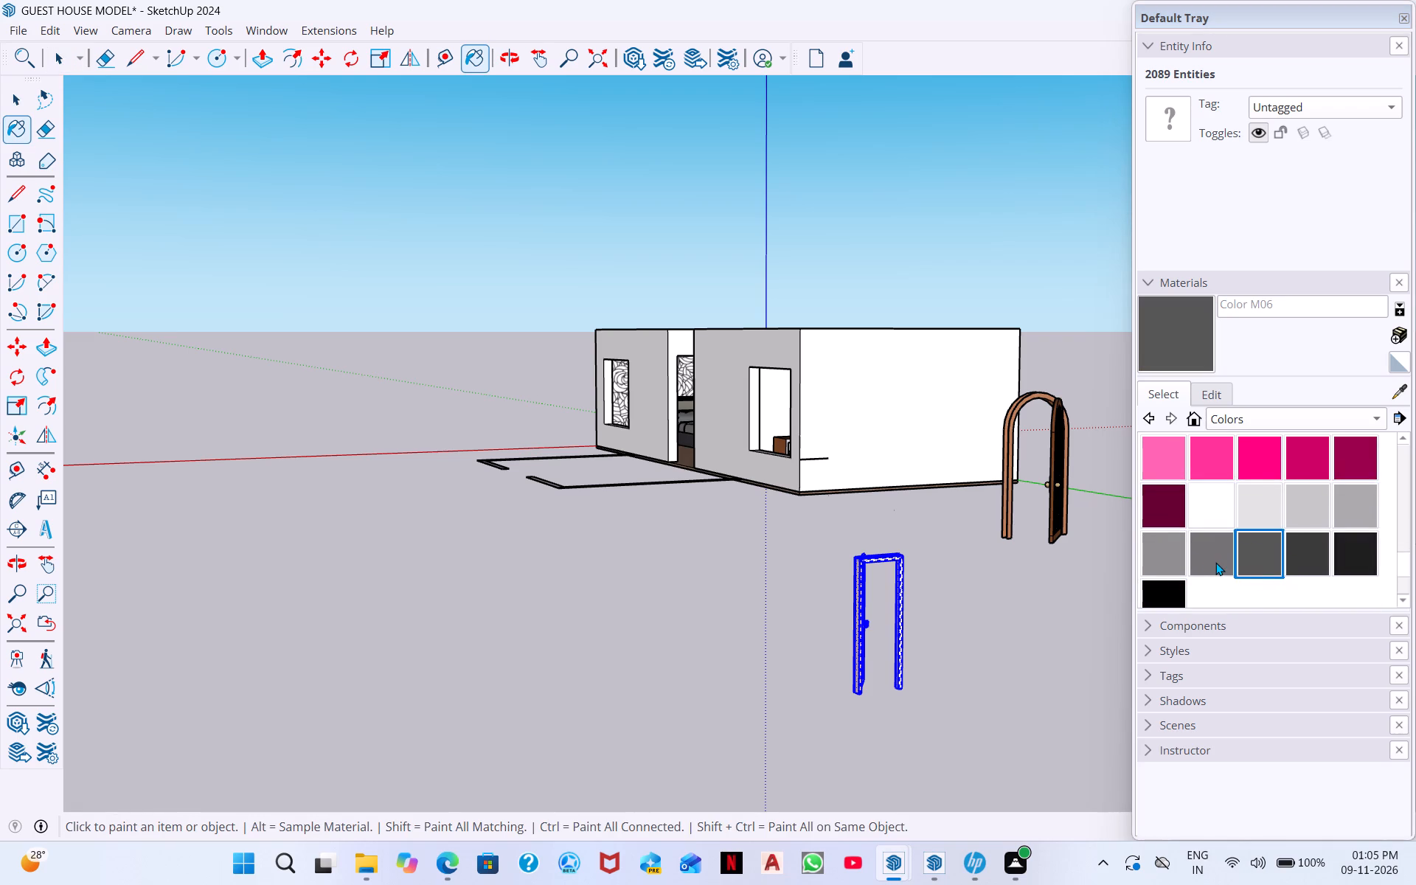
{"action": "left_click", "coordinate": [1215, 562]}
{"action": "scroll", "coordinate": [876, 599], "scroll_direction": "up", "scroll_amount": 8}
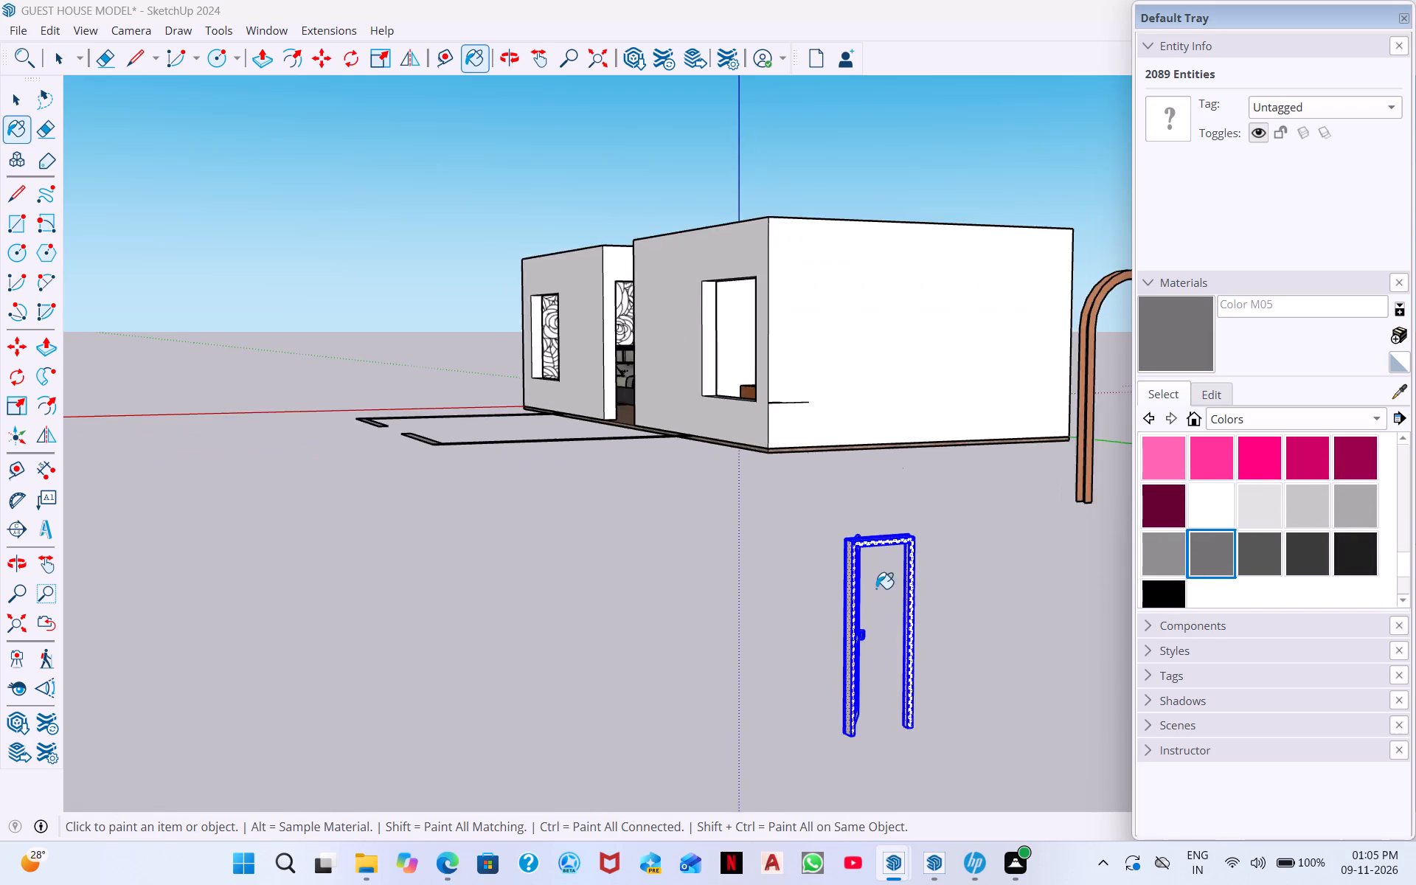
{"action": "scroll", "coordinate": [876, 589], "scroll_direction": "up", "scroll_amount": 2}
{"action": "left_click", "coordinate": [837, 618]}
{"action": "scroll", "coordinate": [849, 609], "scroll_direction": "up", "scroll_amount": 3}
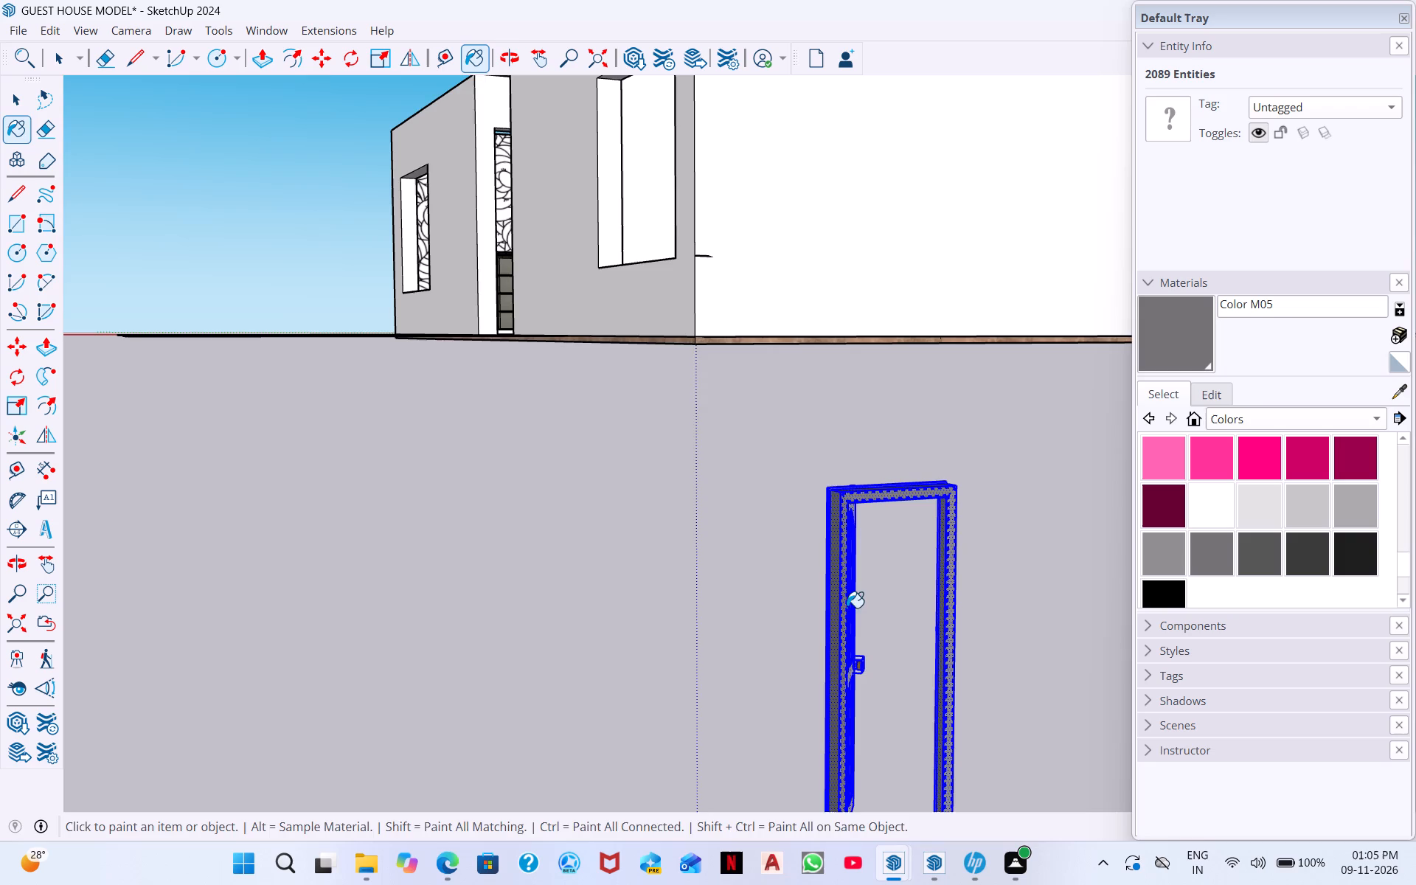
{"action": "middle_click_drag", "start_coordinate": [870, 622], "coordinate": [615, 546]}
{"action": "left_click", "coordinate": [799, 580]}
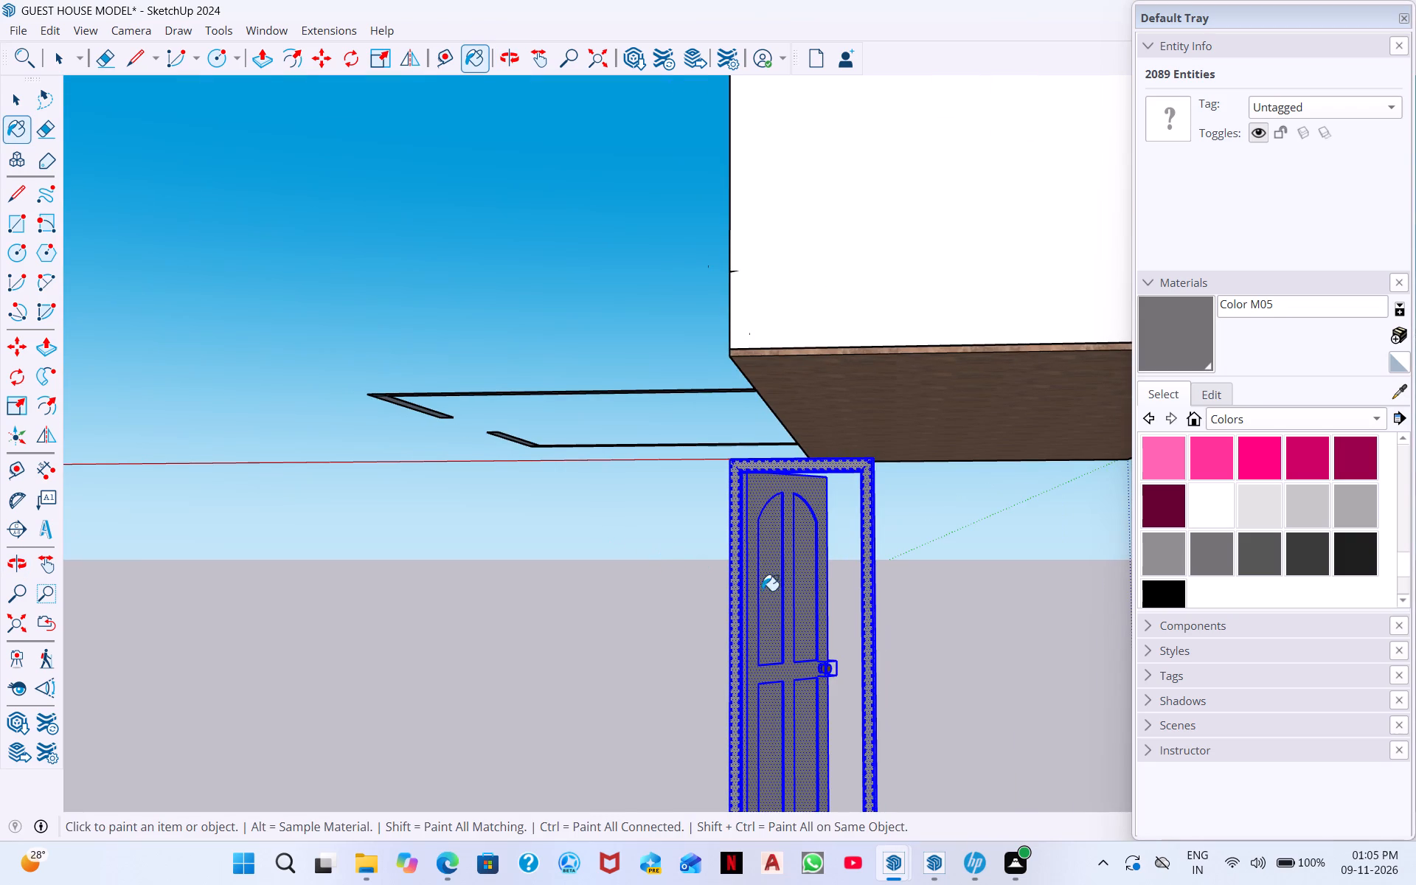
Inspect the painted door's panel, frame and handle from several sides, clearing the selection to check the finish.
{"action": "scroll", "coordinate": [825, 676], "scroll_direction": "up", "scroll_amount": 9}
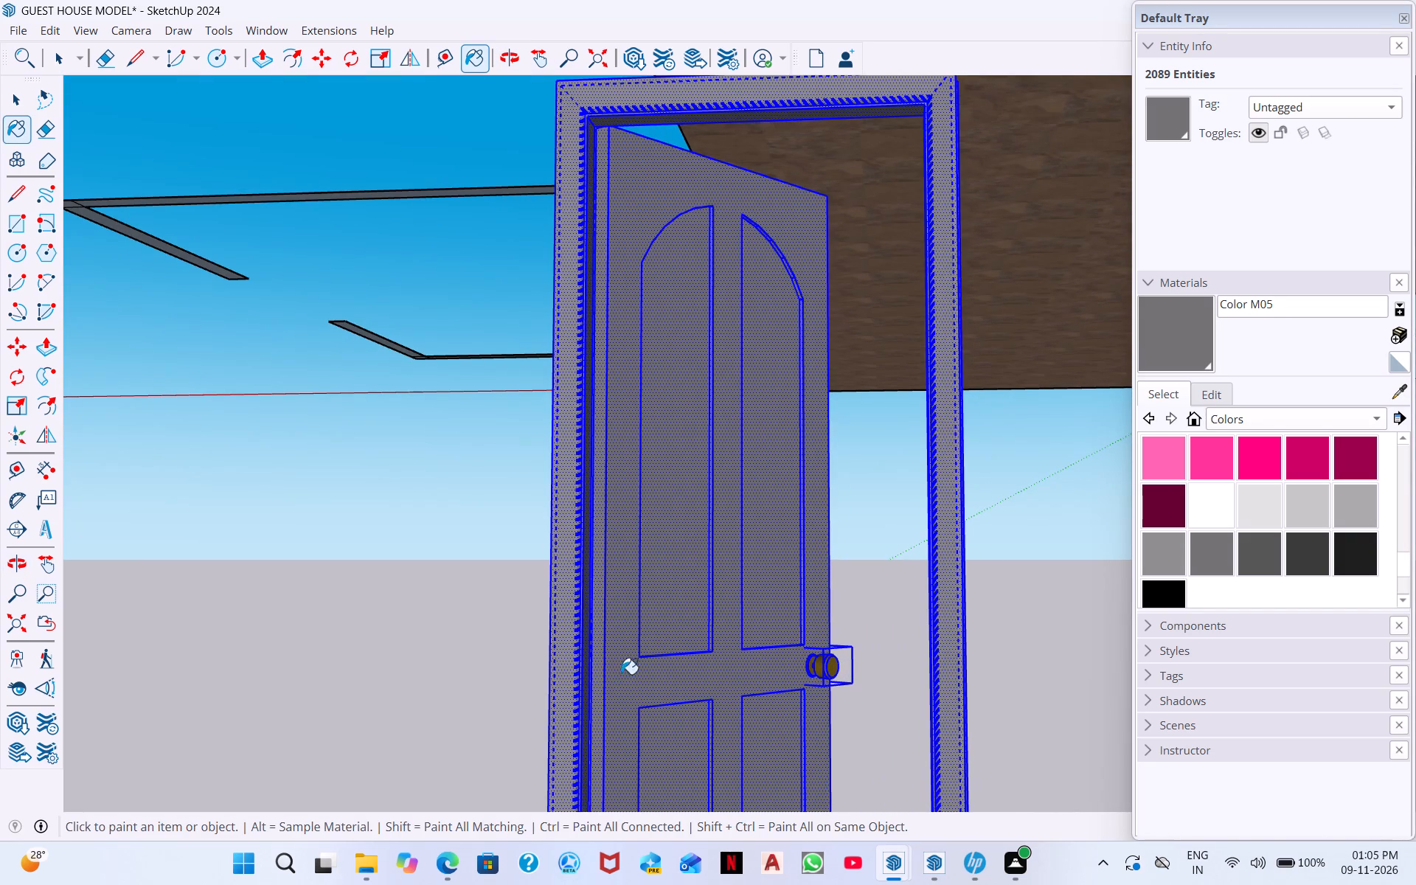
{"action": "middle_click_drag", "start_coordinate": [621, 674], "coordinate": [988, 650]}
{"action": "scroll", "coordinate": [891, 626], "scroll_direction": "down", "scroll_amount": 9}
{"action": "middle_click_drag", "start_coordinate": [771, 631], "coordinate": [1030, 624]}
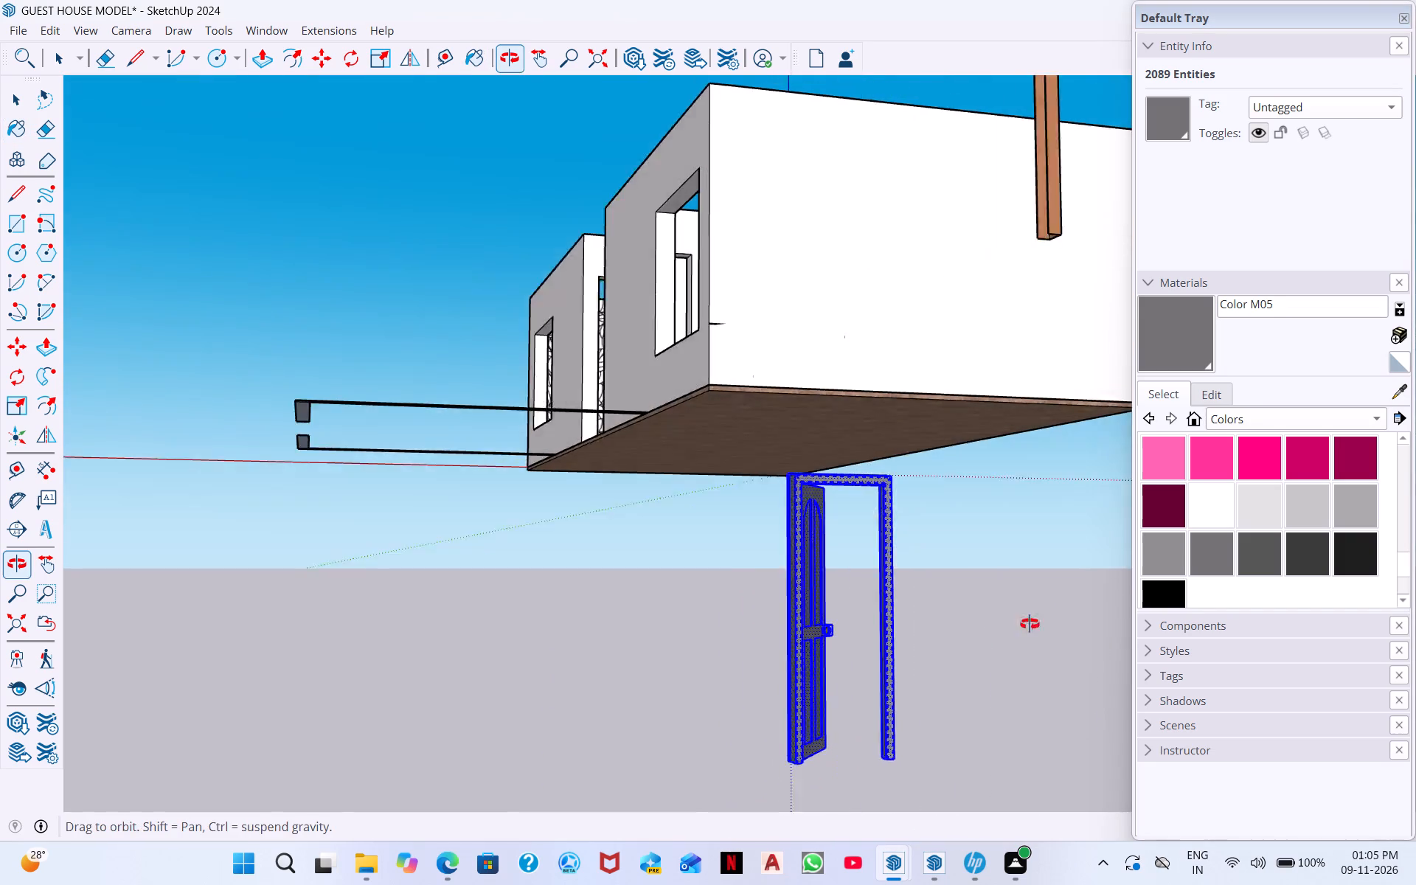
{"action": "middle_click_drag", "start_coordinate": [1030, 624], "coordinate": [1314, 580]}
{"action": "middle_click_drag", "start_coordinate": [811, 635], "coordinate": [865, 611]}
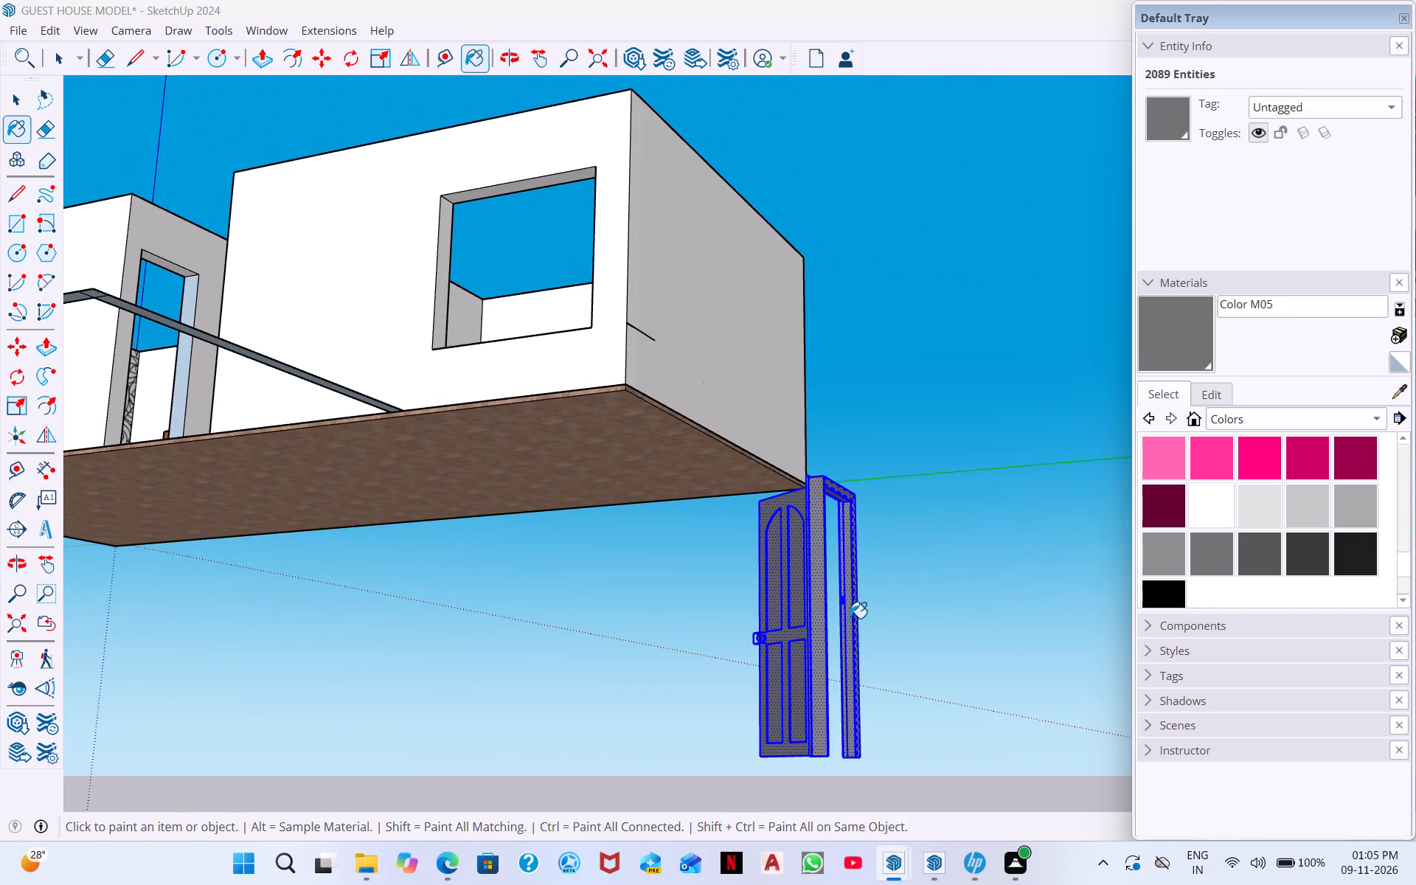
{"action": "key", "text": "space"}
{"action": "left_click", "coordinate": [932, 434]}
{"action": "middle_click_drag", "start_coordinate": [923, 538], "coordinate": [520, 725]}
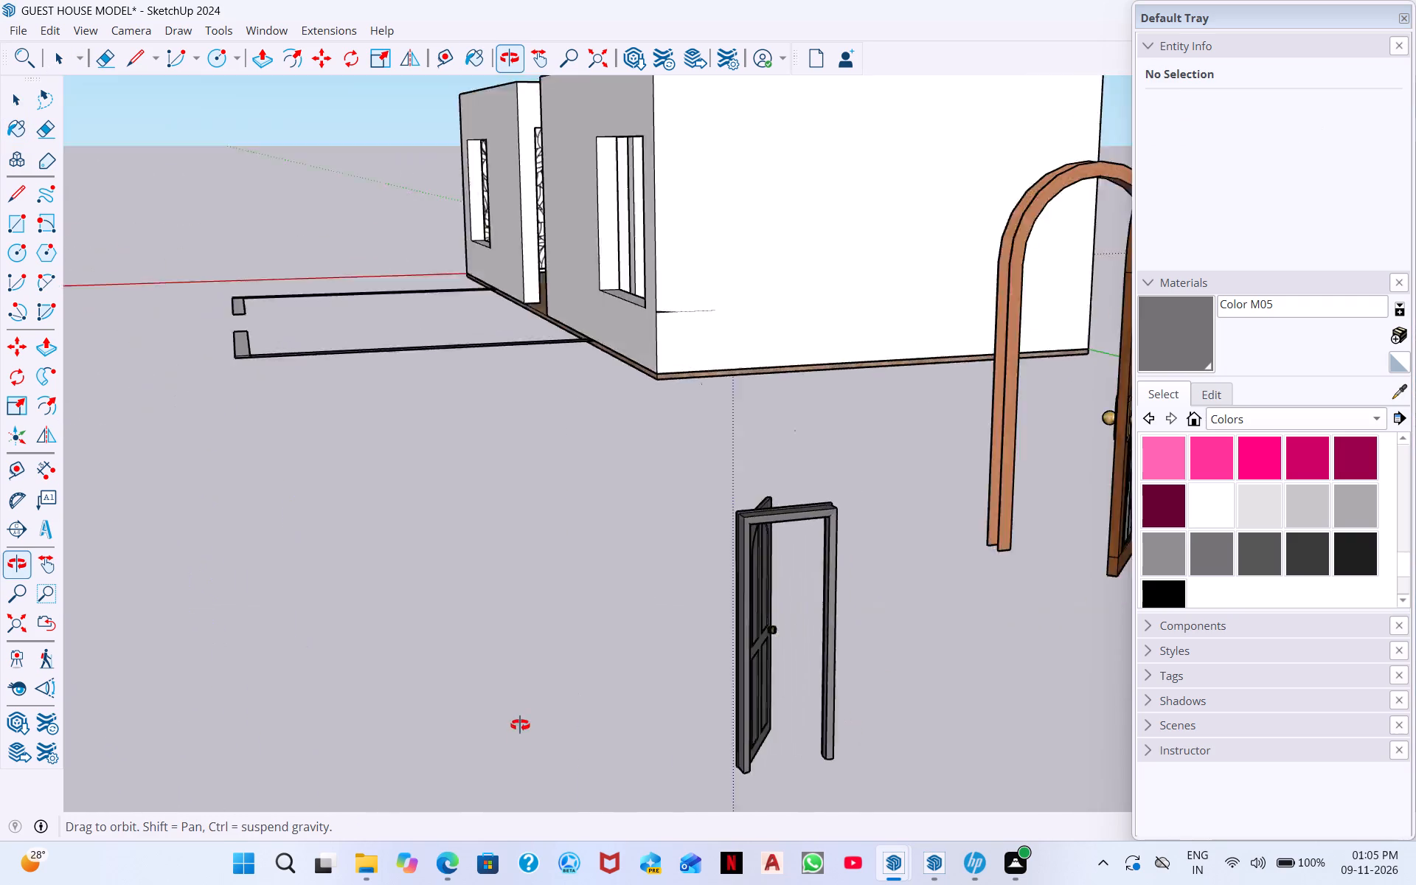
{"action": "middle_click_drag", "start_coordinate": [520, 725], "coordinate": [517, 722]}
{"action": "scroll", "coordinate": [517, 721], "scroll_direction": "down", "scroll_amount": 4}
Select the whole painted grey door and copy it to a free spot on the ground beside the original.
{"action": "left_click_drag", "start_coordinate": [888, 813], "coordinate": [737, 714]}
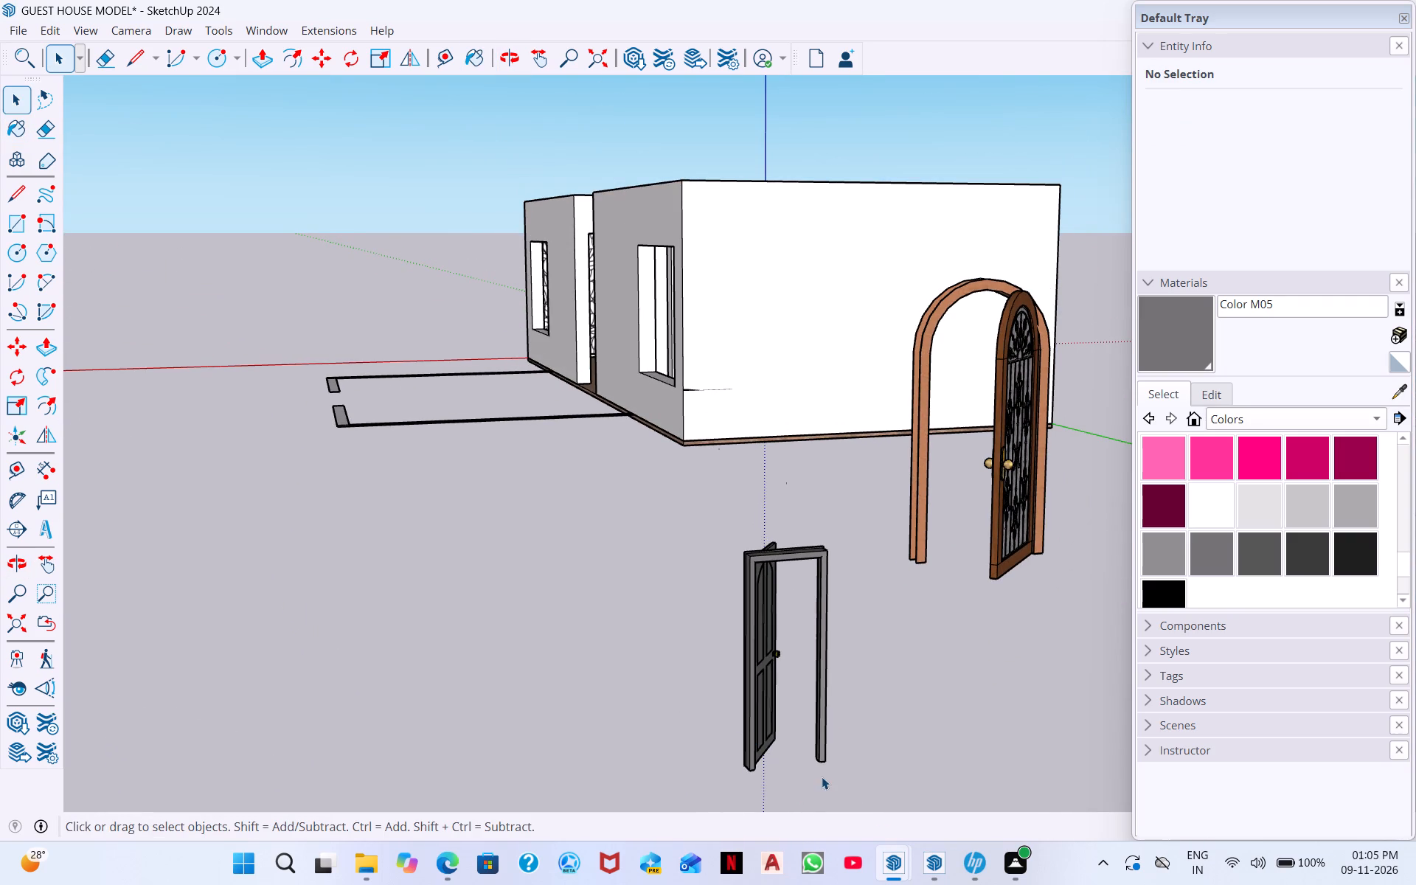
{"action": "left_click_drag", "start_coordinate": [827, 783], "coordinate": [689, 496]}
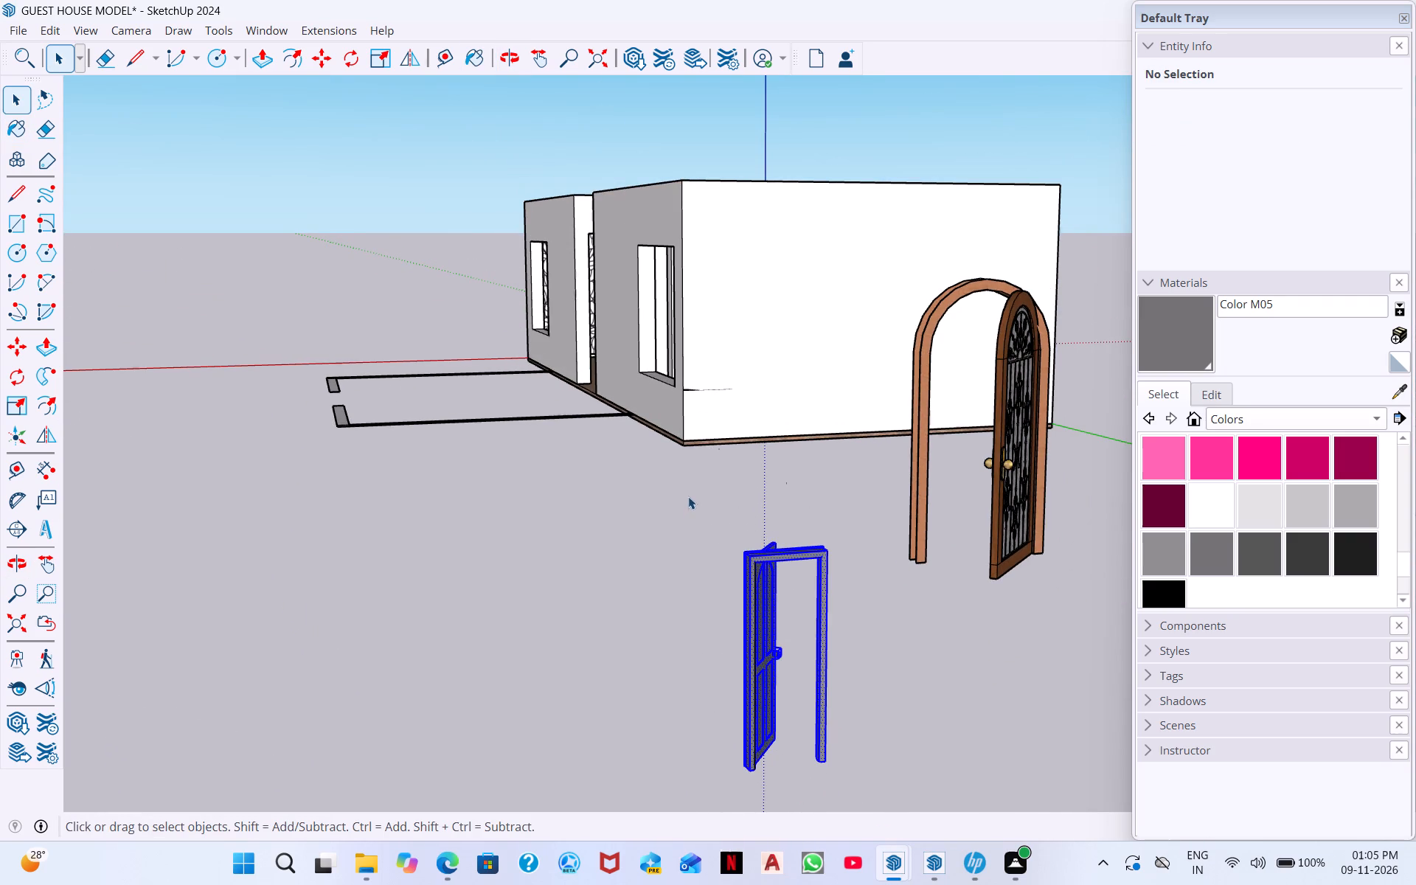
{"action": "middle_click_drag", "start_coordinate": [867, 727], "coordinate": [447, 759]}
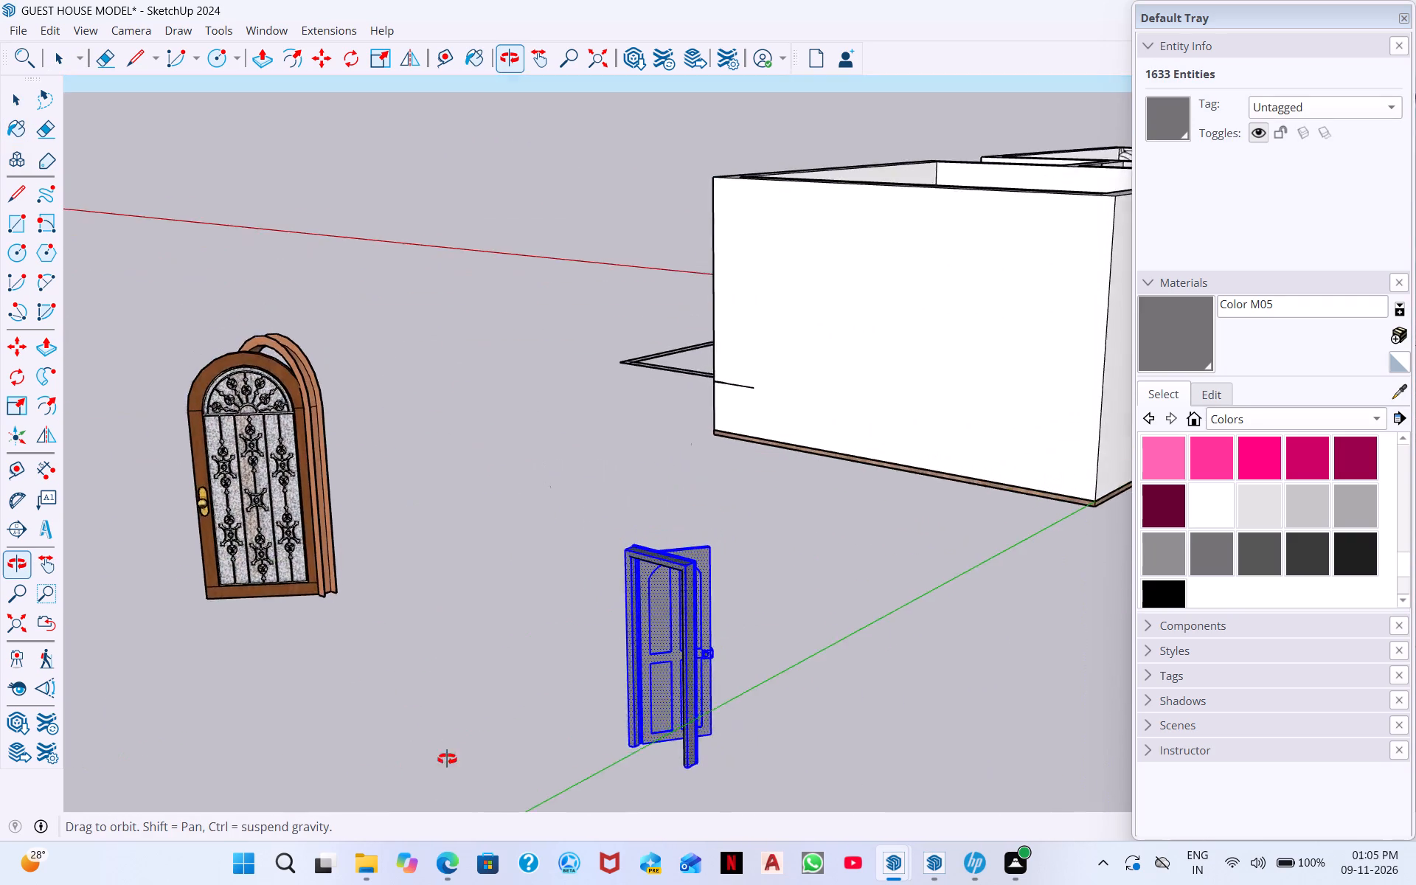
{"action": "middle_click_drag", "start_coordinate": [447, 759], "coordinate": [10, 657]}
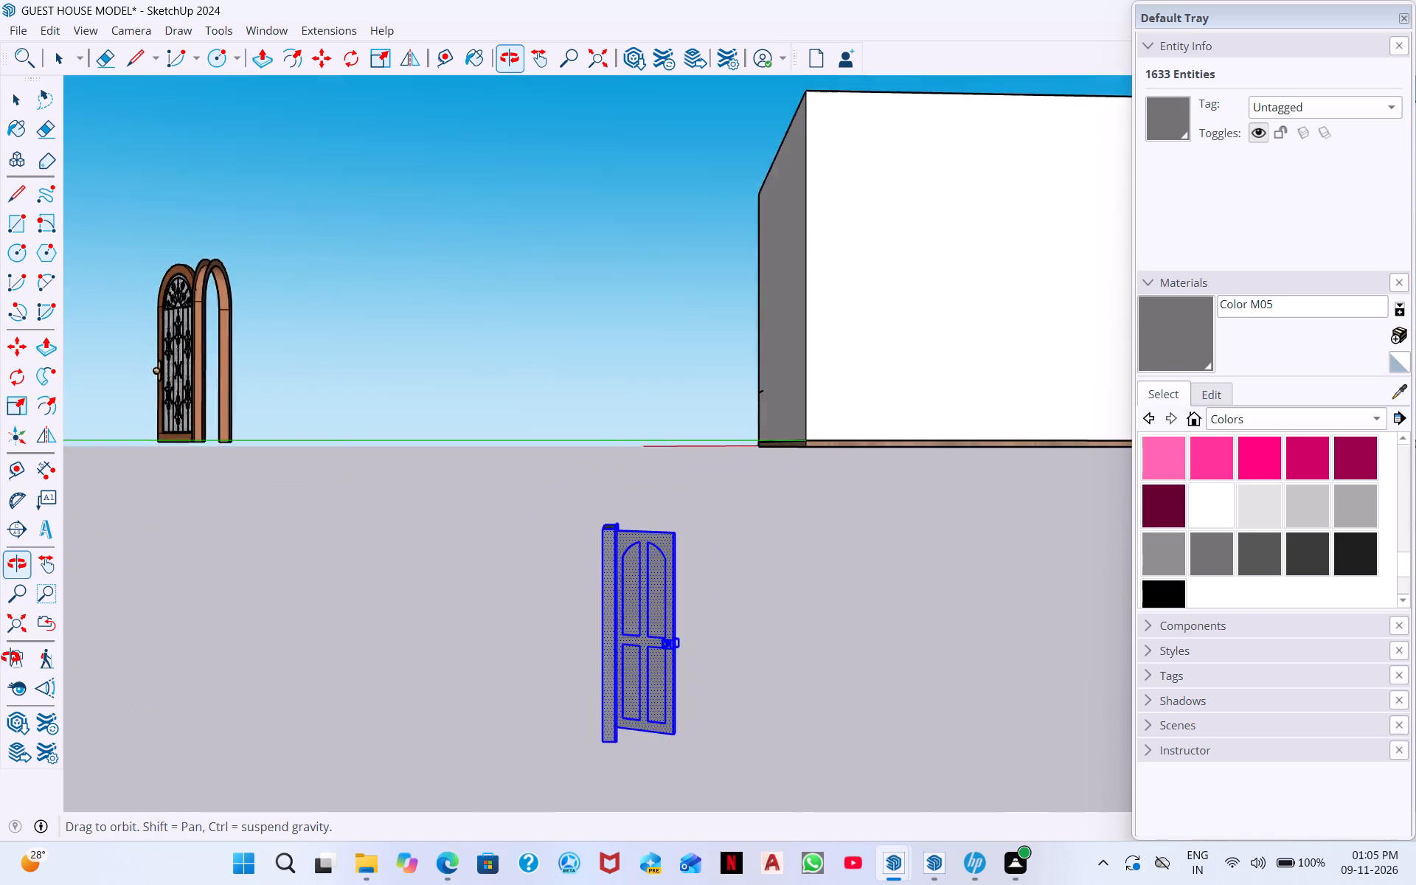
{"action": "middle_click_drag", "start_coordinate": [10, 657], "coordinate": [1089, 662]}
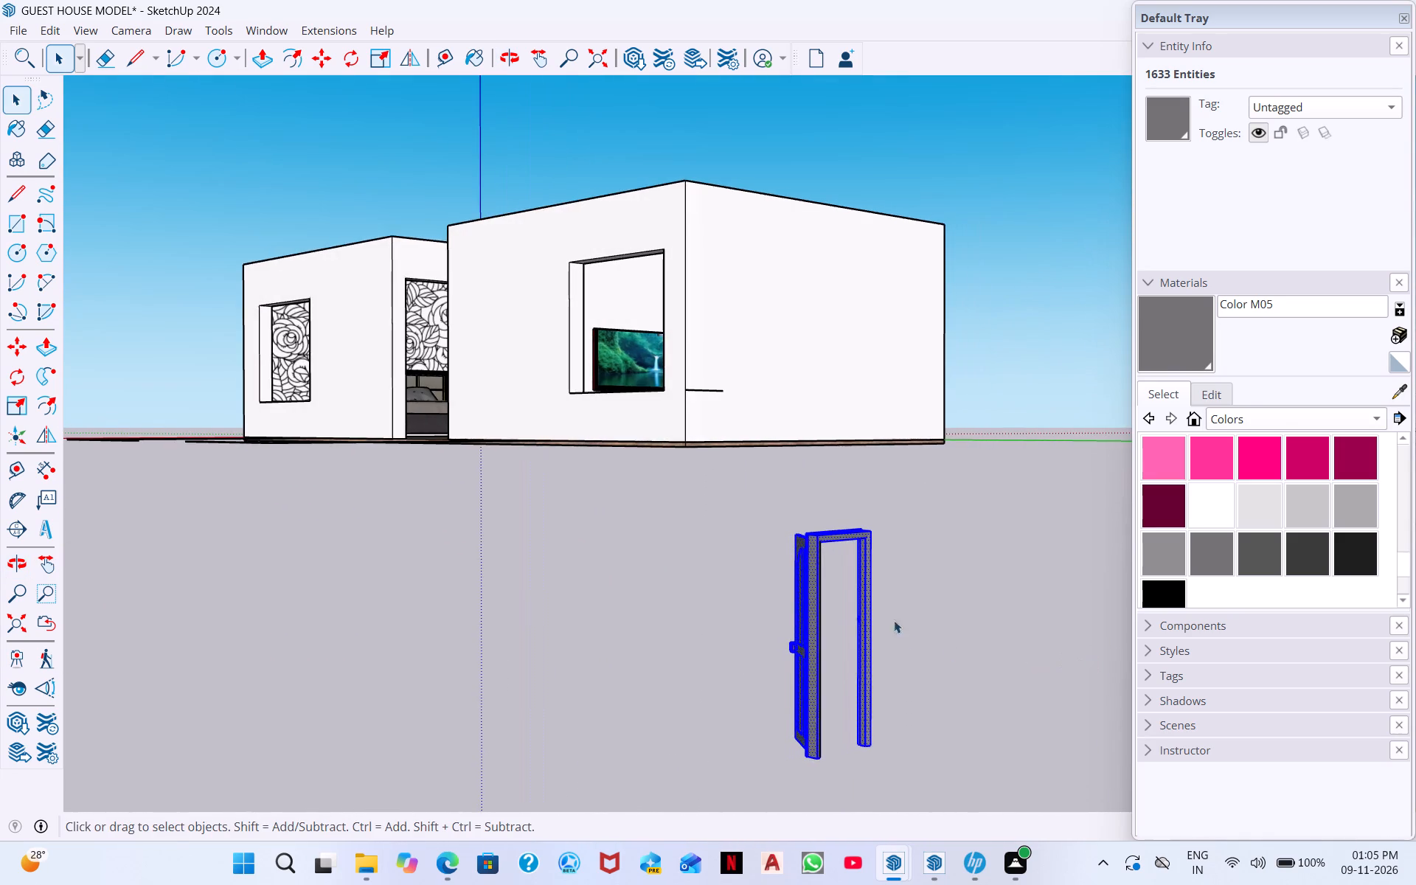
{"action": "scroll", "coordinate": [847, 553], "scroll_direction": "down", "scroll_amount": 10}
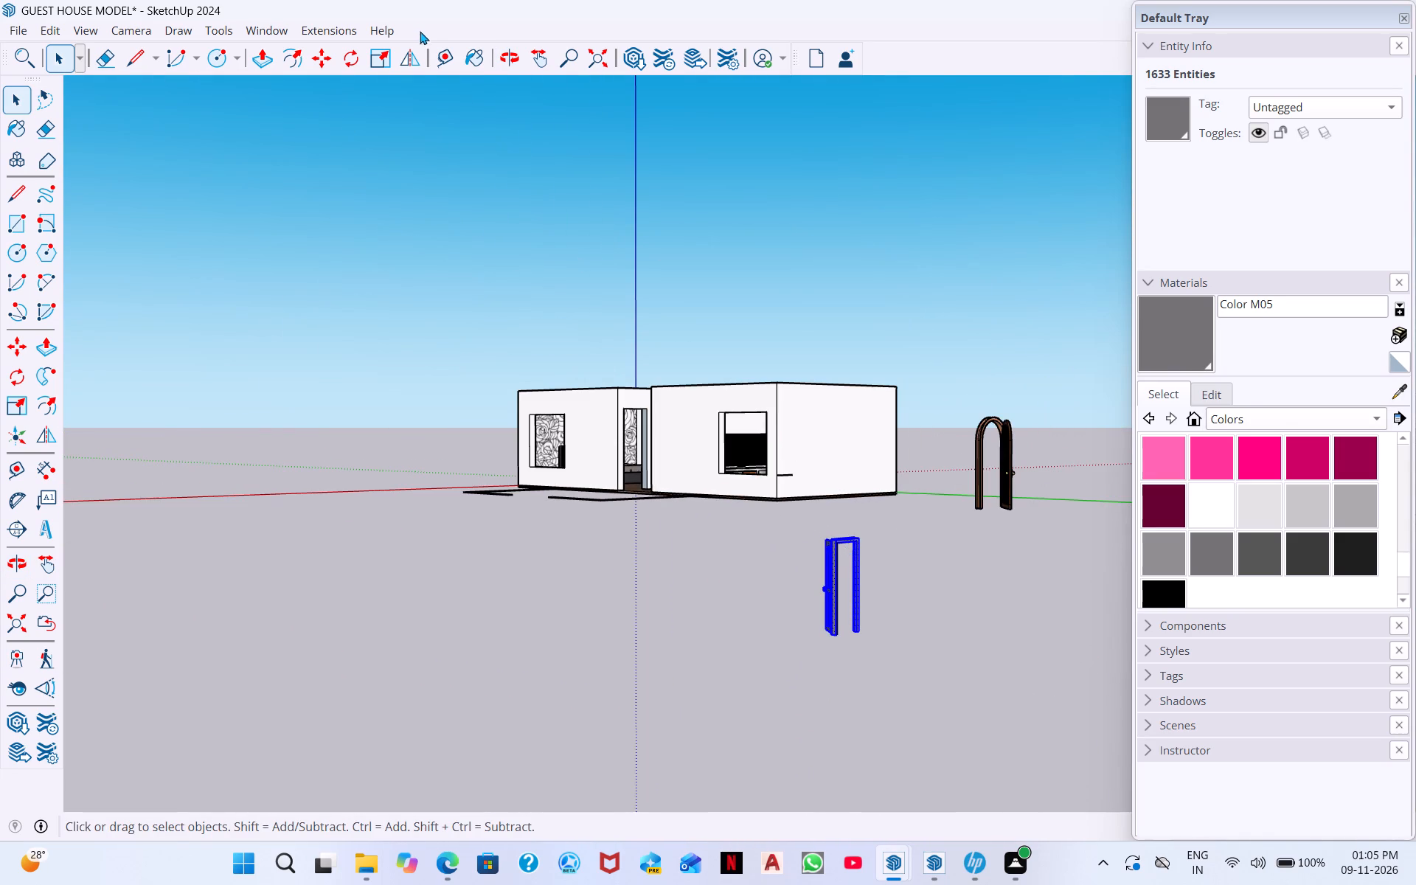
{"action": "left_click", "coordinate": [316, 67]}
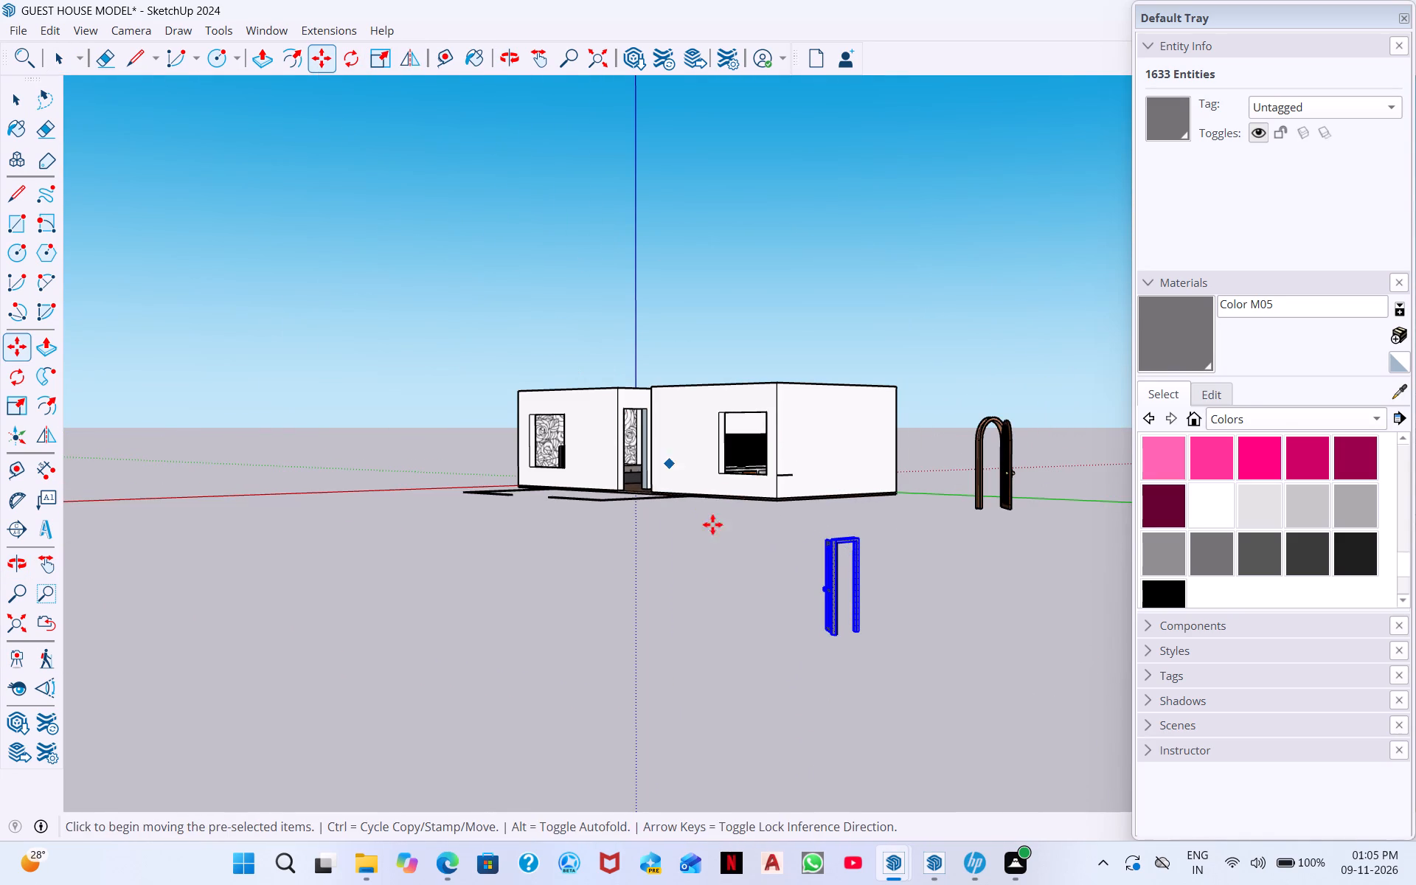
{"action": "left_click", "coordinate": [830, 634]}
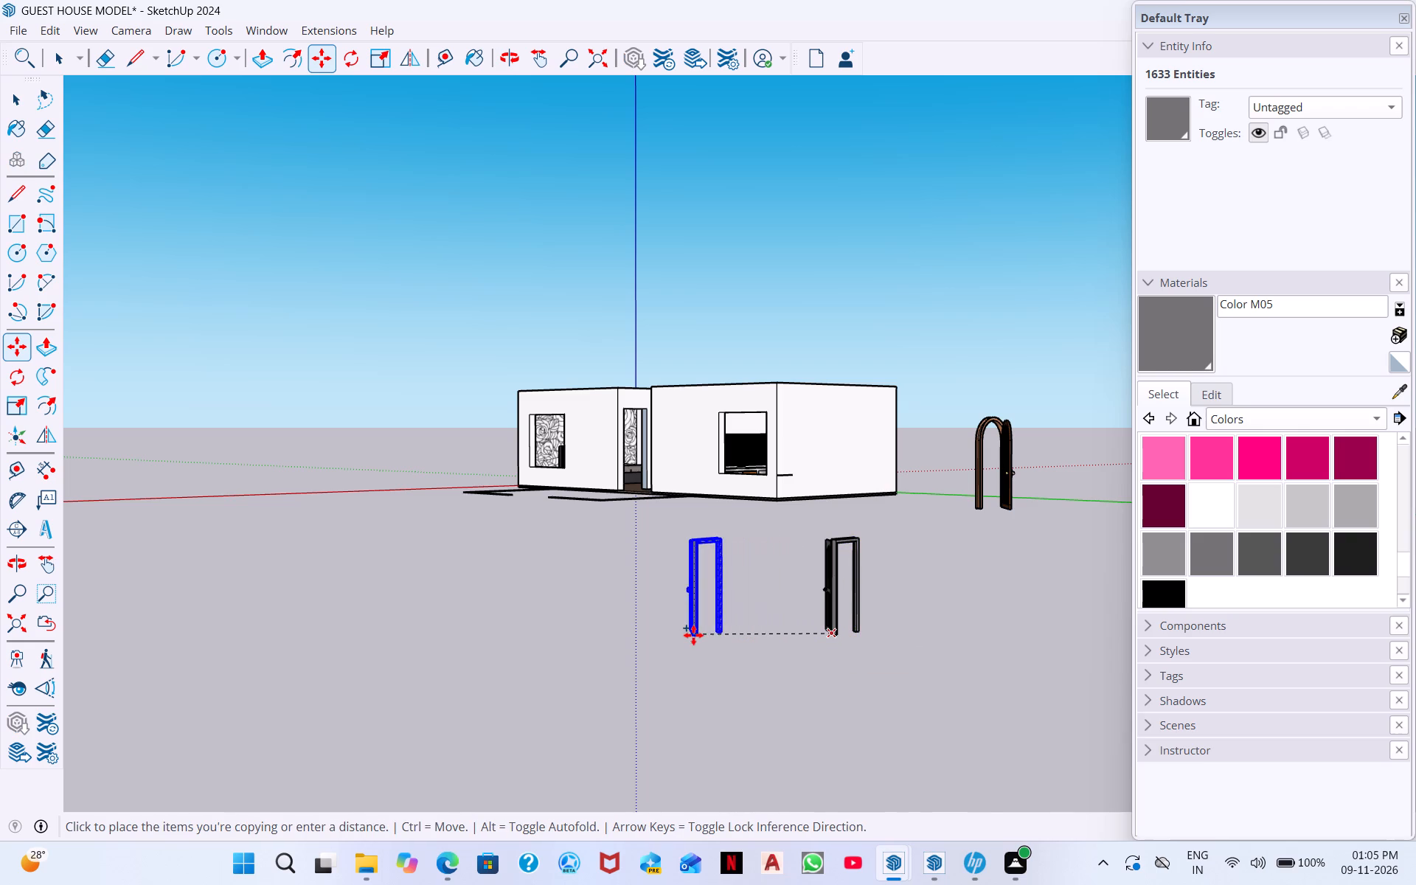
{"action": "left_click", "coordinate": [619, 631]}
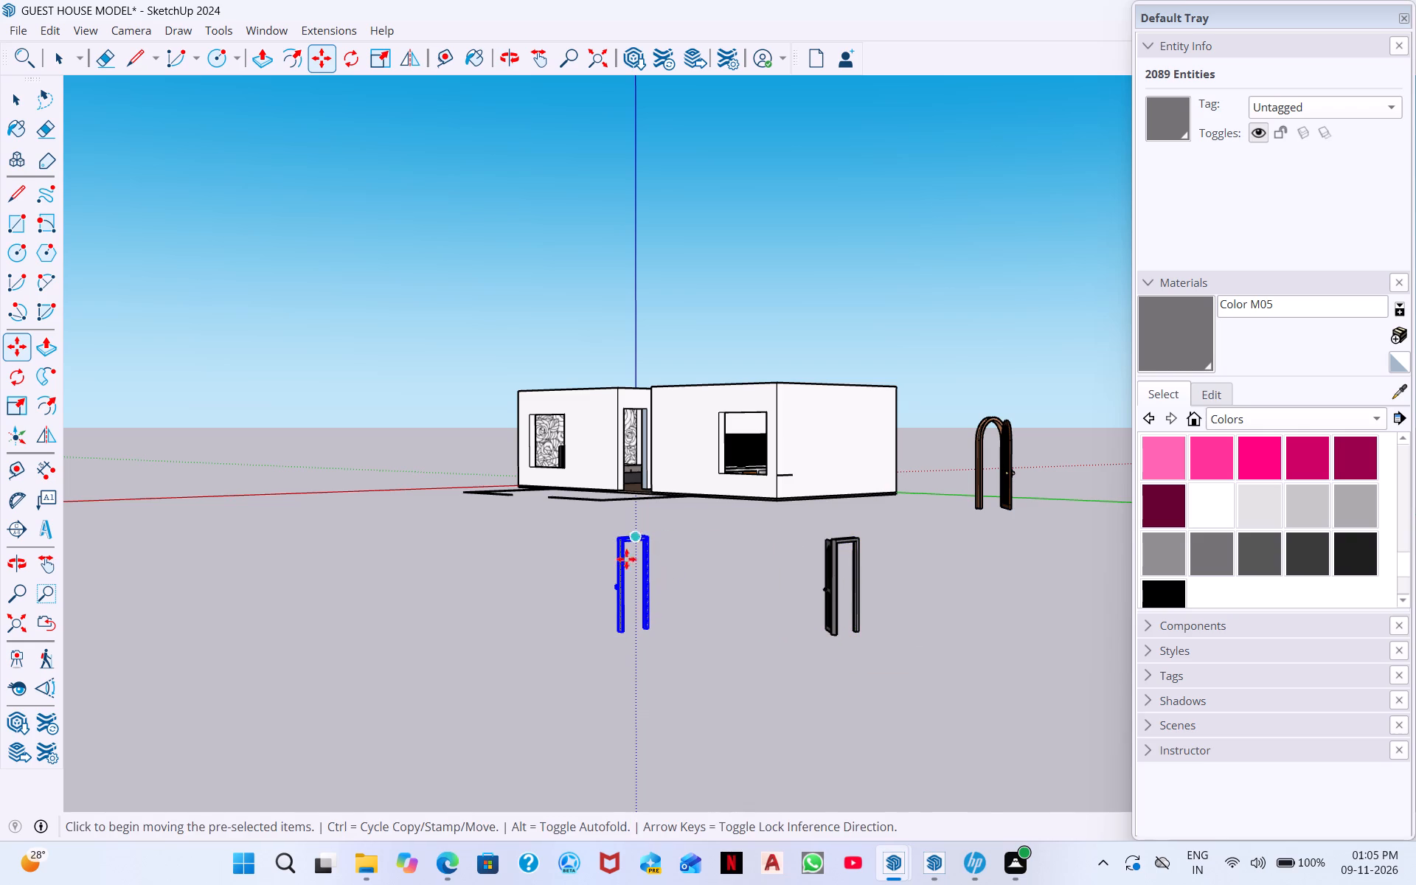
Flip the copied grey door about its vertical planes so its hinges and handle swap sides.
{"action": "left_click", "coordinate": [406, 64]}
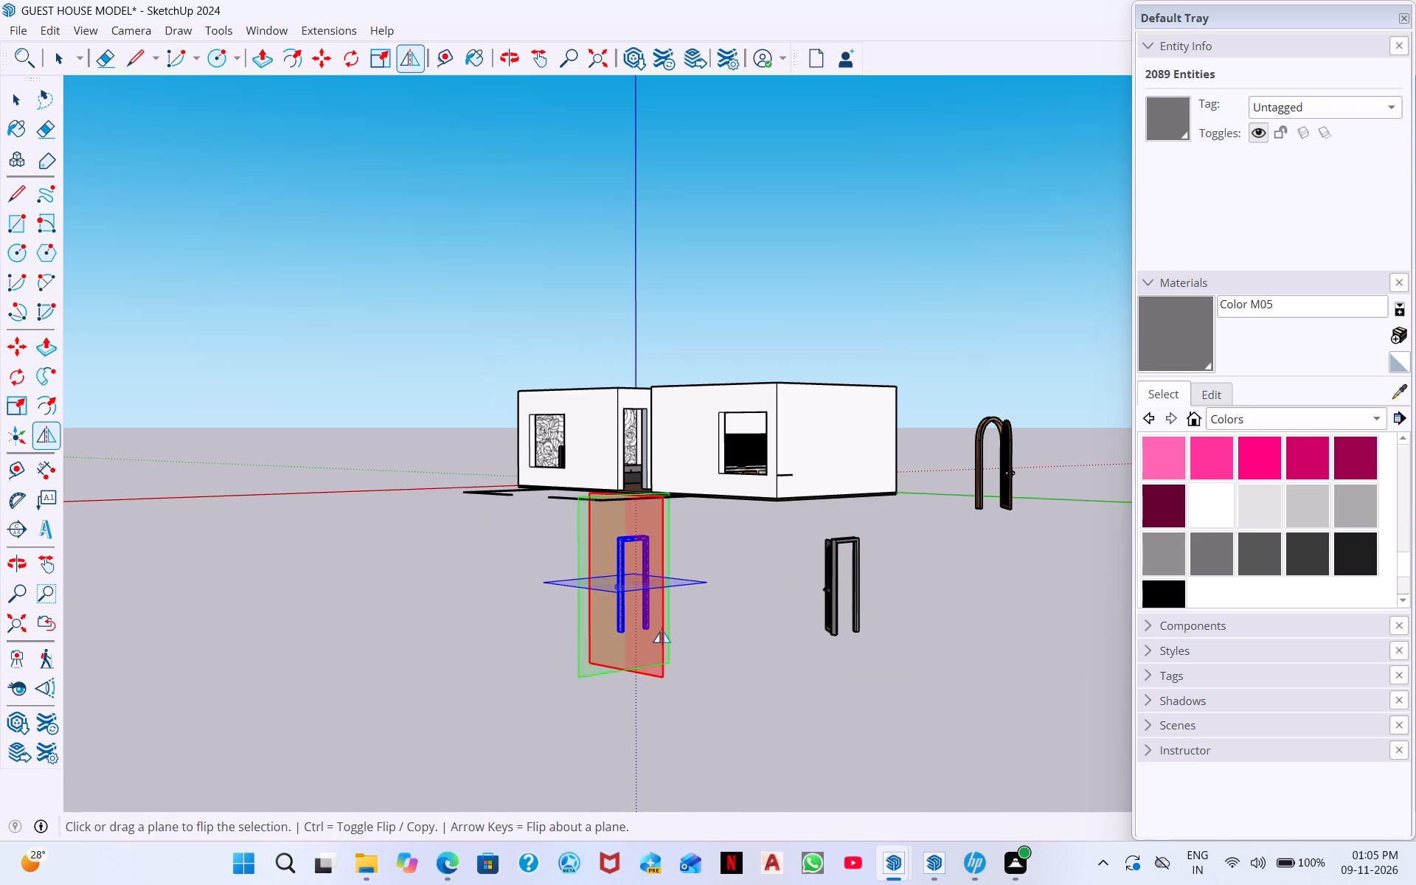
{"action": "left_click", "coordinate": [645, 636]}
{"action": "middle_click_drag", "start_coordinate": [610, 624], "coordinate": [902, 673]}
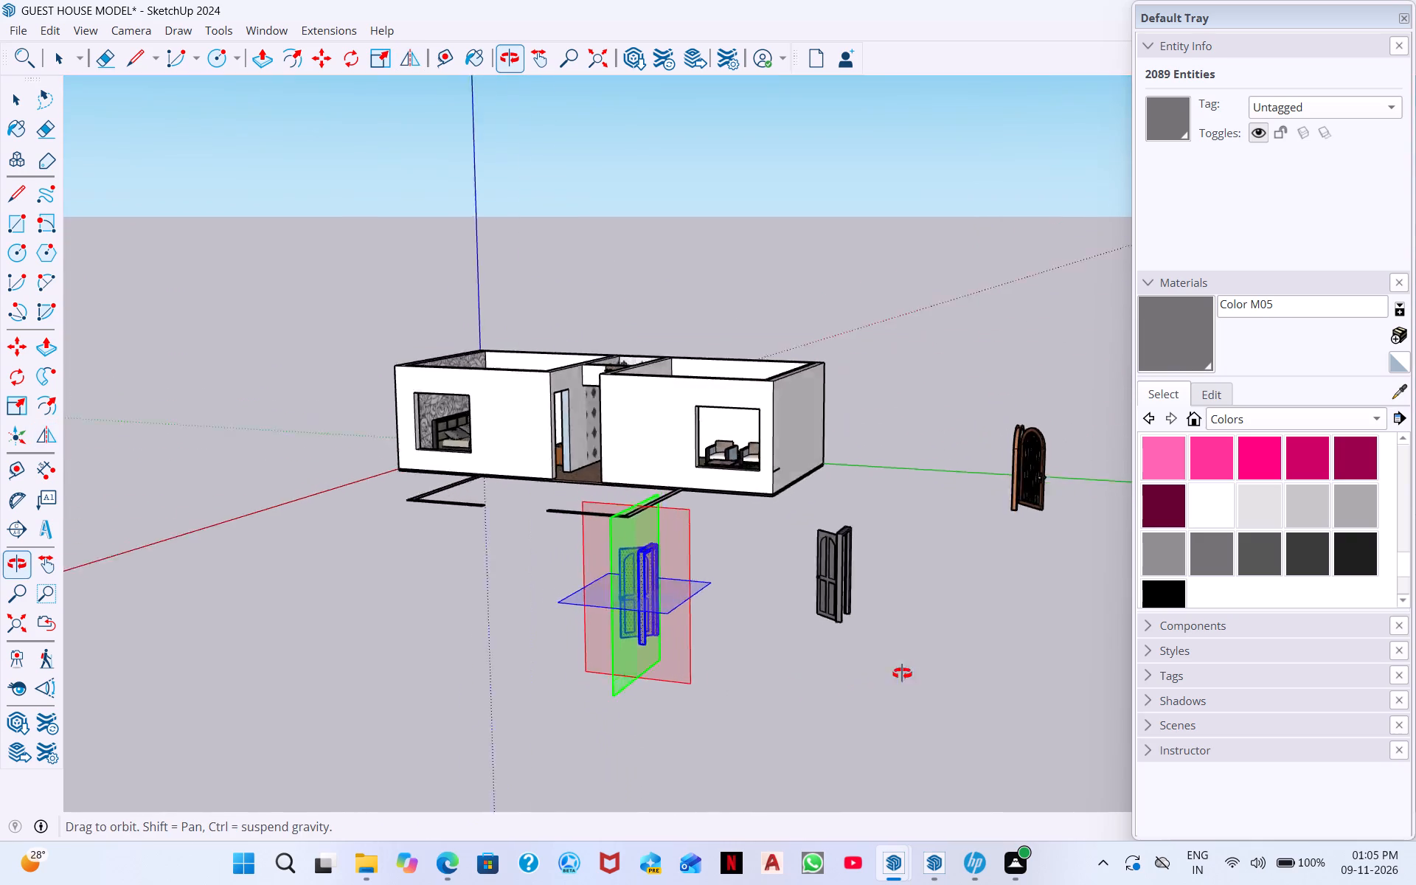
{"action": "middle_click_drag", "start_coordinate": [902, 673], "coordinate": [923, 667]}
{"action": "middle_click_drag", "start_coordinate": [732, 643], "coordinate": [1010, 652]}
{"action": "scroll", "coordinate": [704, 600], "scroll_direction": "up", "scroll_amount": 4}
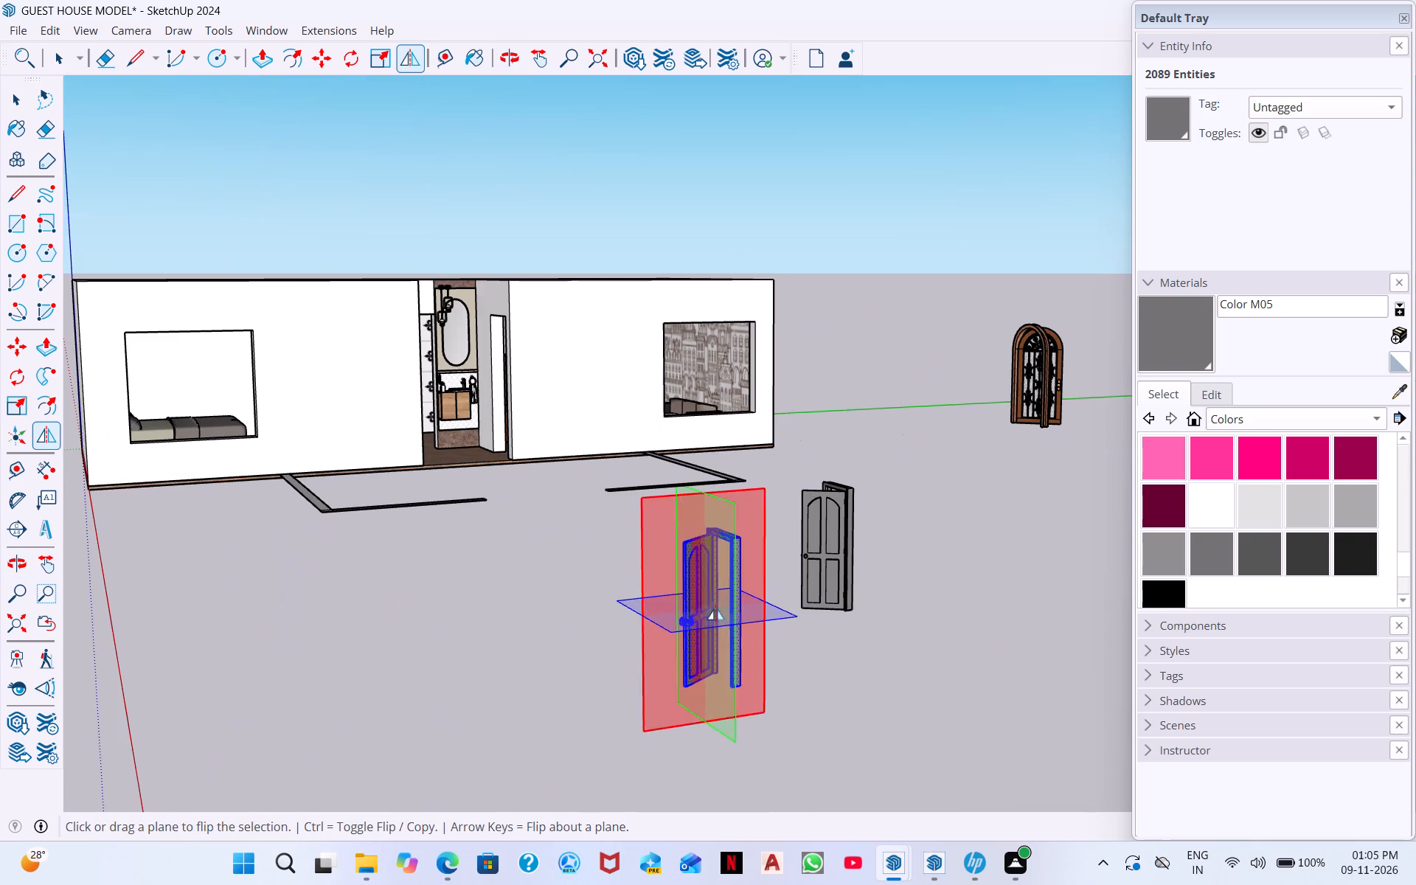
{"action": "left_click", "coordinate": [721, 652]}
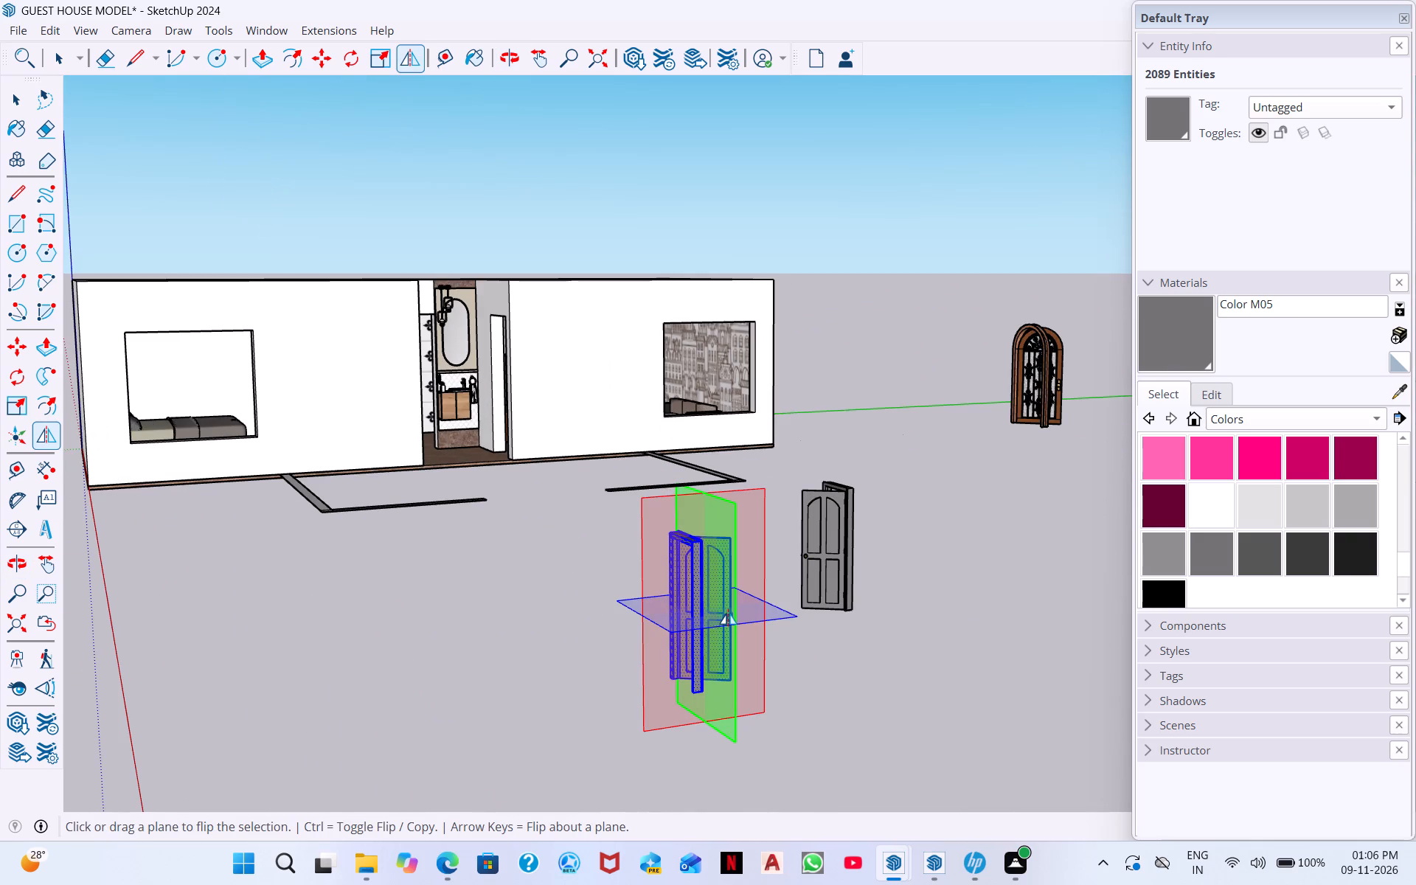
{"action": "left_click", "coordinate": [722, 650]}
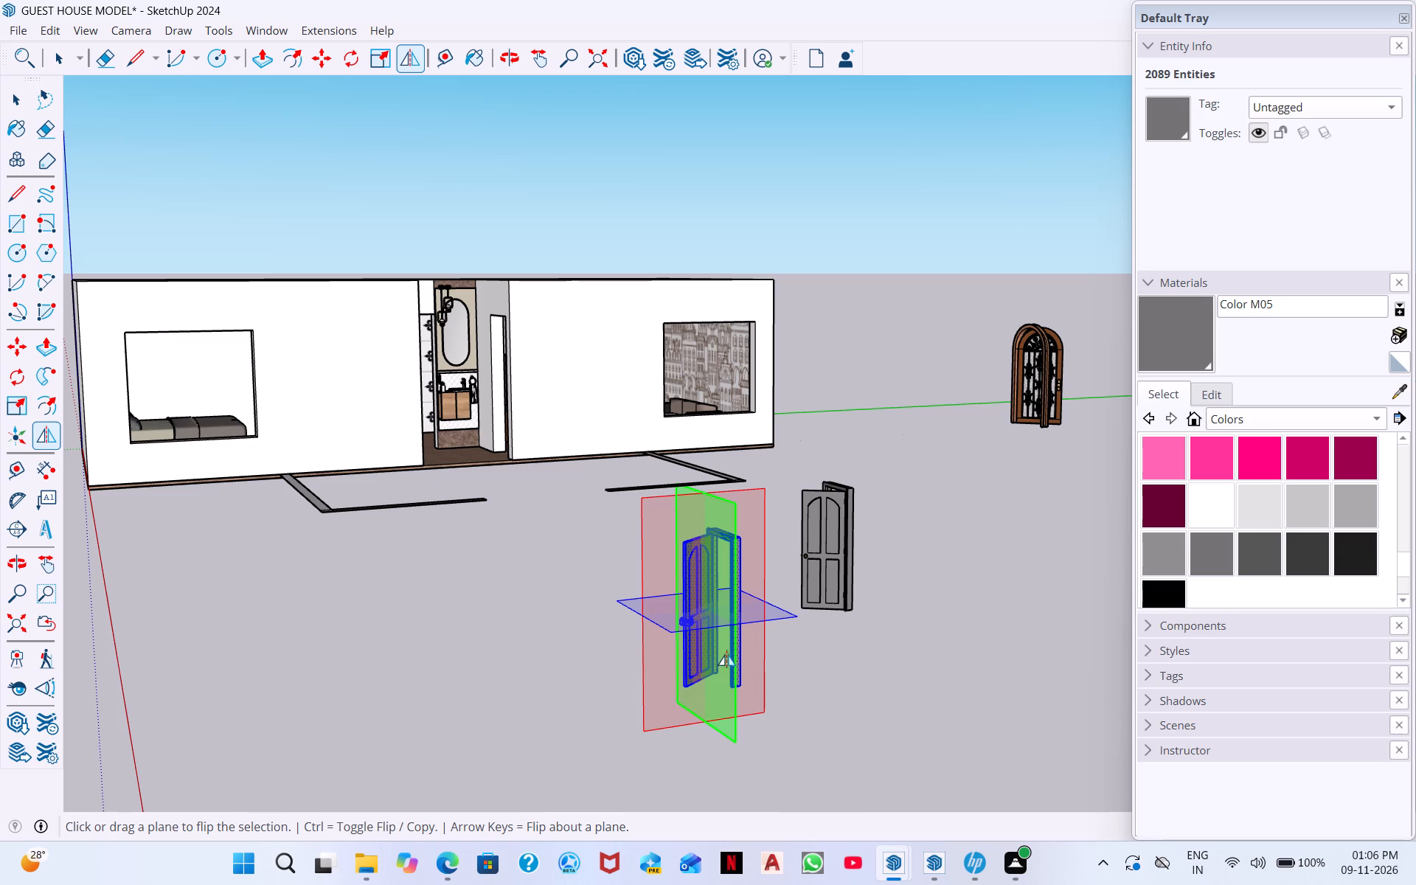
{"action": "left_click", "coordinate": [719, 650]}
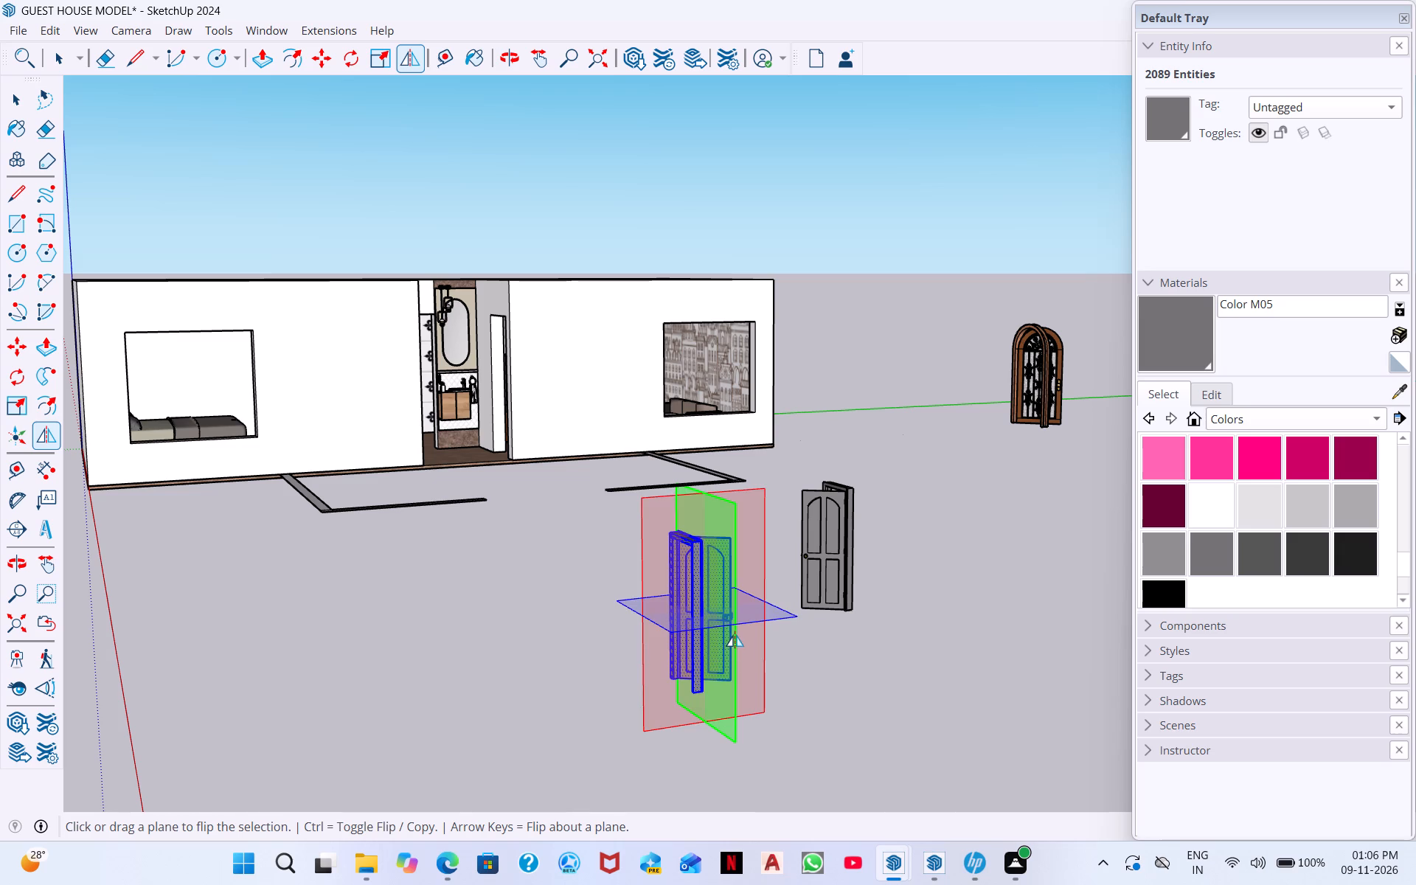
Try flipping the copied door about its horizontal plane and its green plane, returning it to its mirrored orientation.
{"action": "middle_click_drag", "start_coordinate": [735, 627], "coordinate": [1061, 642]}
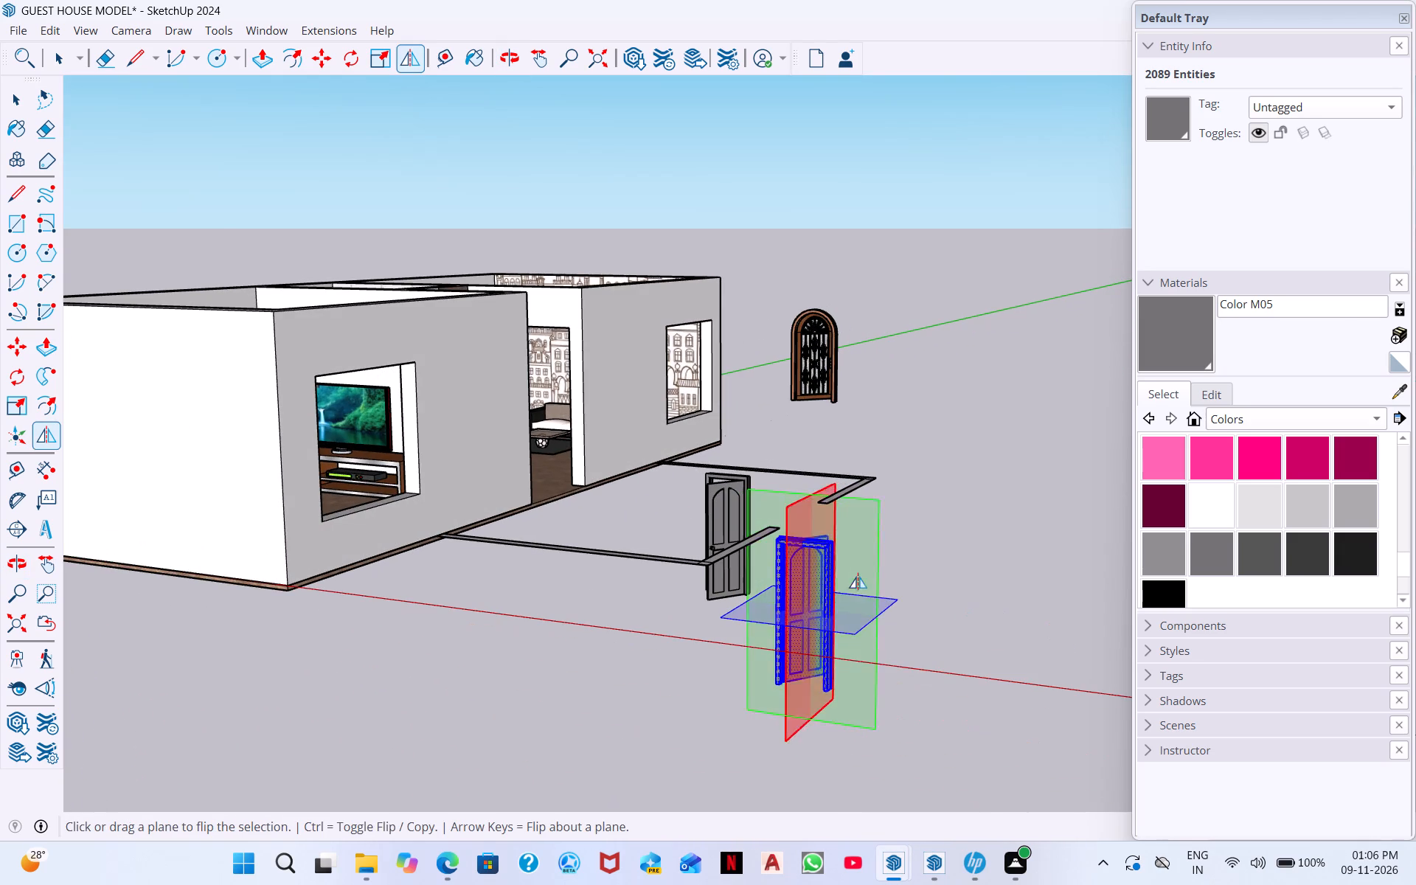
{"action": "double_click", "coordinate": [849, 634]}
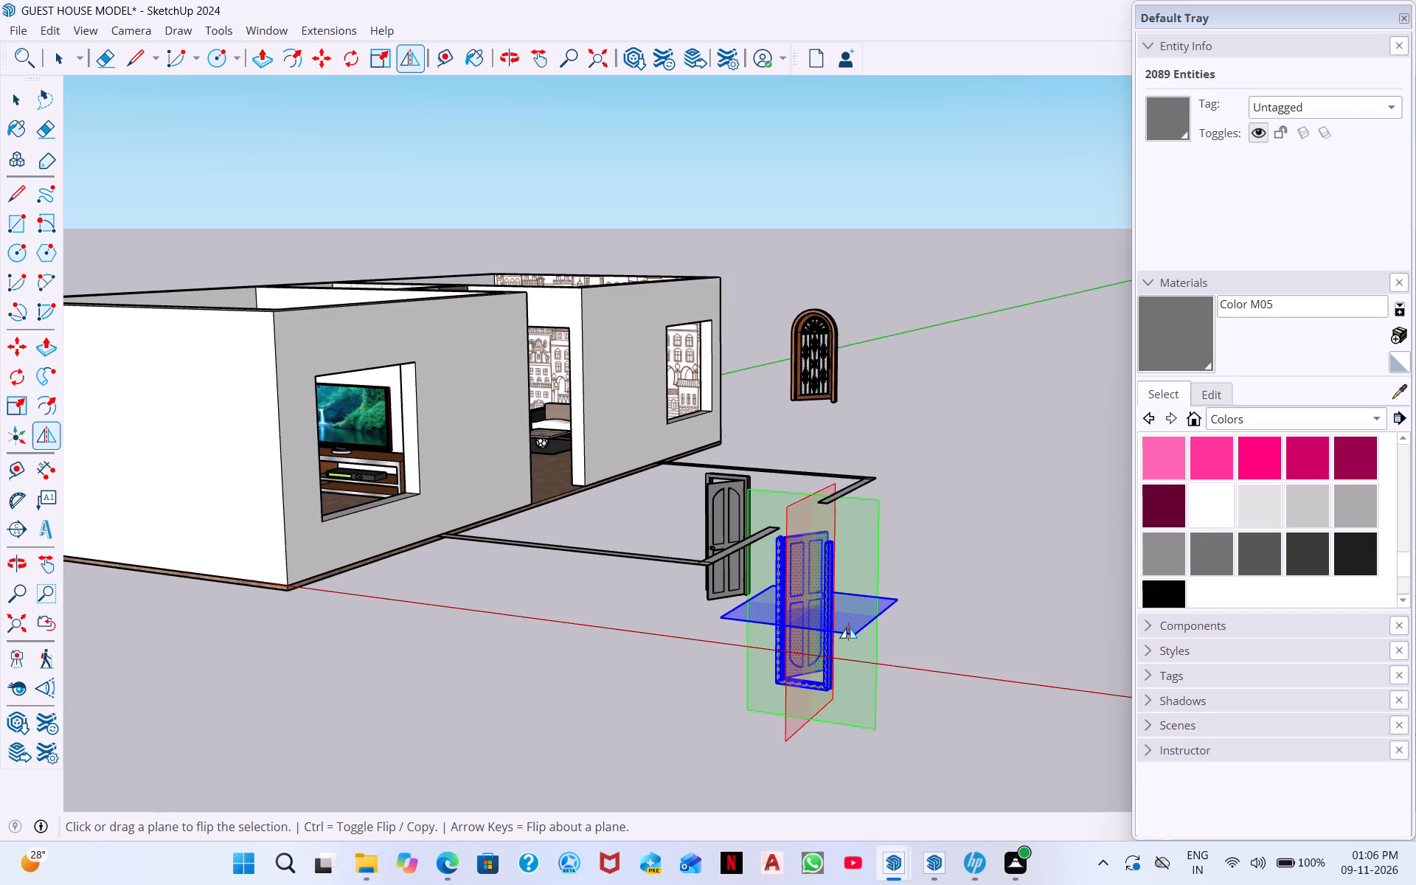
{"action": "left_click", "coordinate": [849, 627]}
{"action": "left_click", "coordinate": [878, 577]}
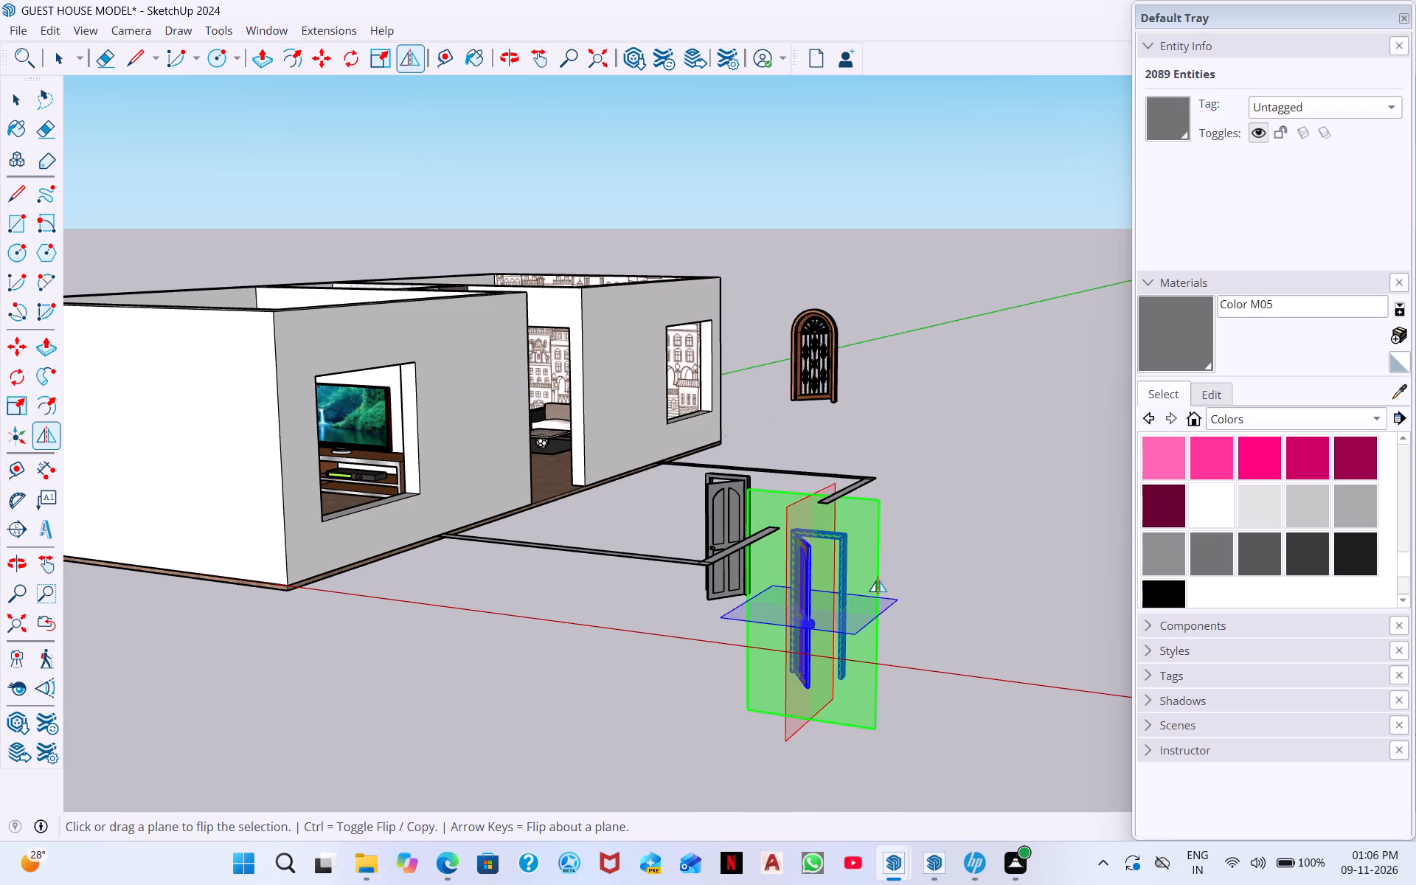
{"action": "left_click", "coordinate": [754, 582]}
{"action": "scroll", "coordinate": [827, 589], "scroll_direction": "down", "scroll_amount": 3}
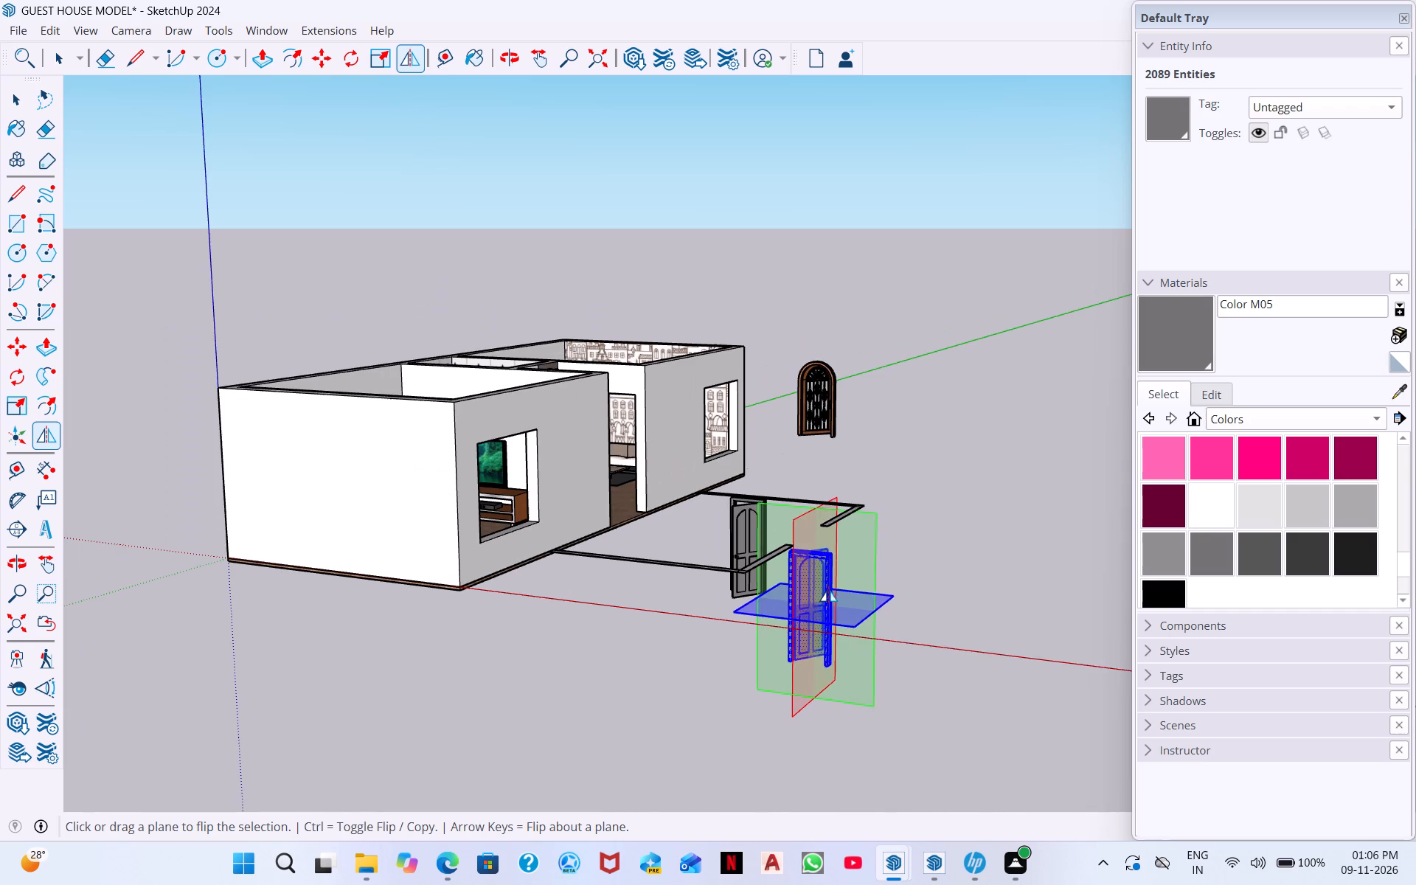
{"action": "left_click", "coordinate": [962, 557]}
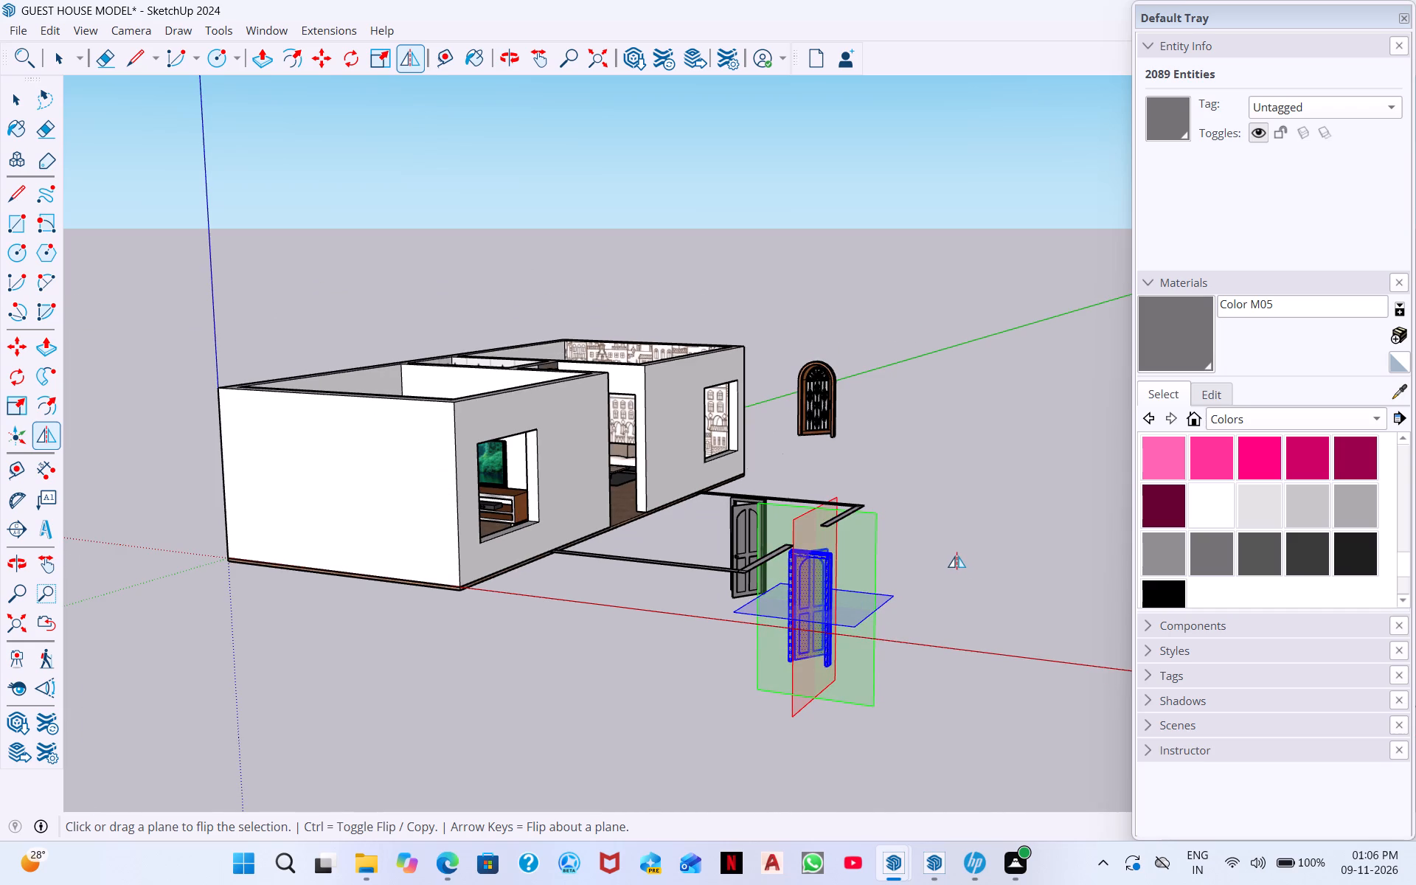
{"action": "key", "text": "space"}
Move the mirrored grey door by its frame's bottom corner into the doorway between the entrance passage and the living room, snapping it to the jamb's floor edge.
{"action": "scroll", "coordinate": [819, 606], "scroll_direction": "down", "scroll_amount": 3}
{"action": "scroll", "coordinate": [812, 607], "scroll_direction": "up", "scroll_amount": 8}
{"action": "left_click", "coordinate": [324, 65]}
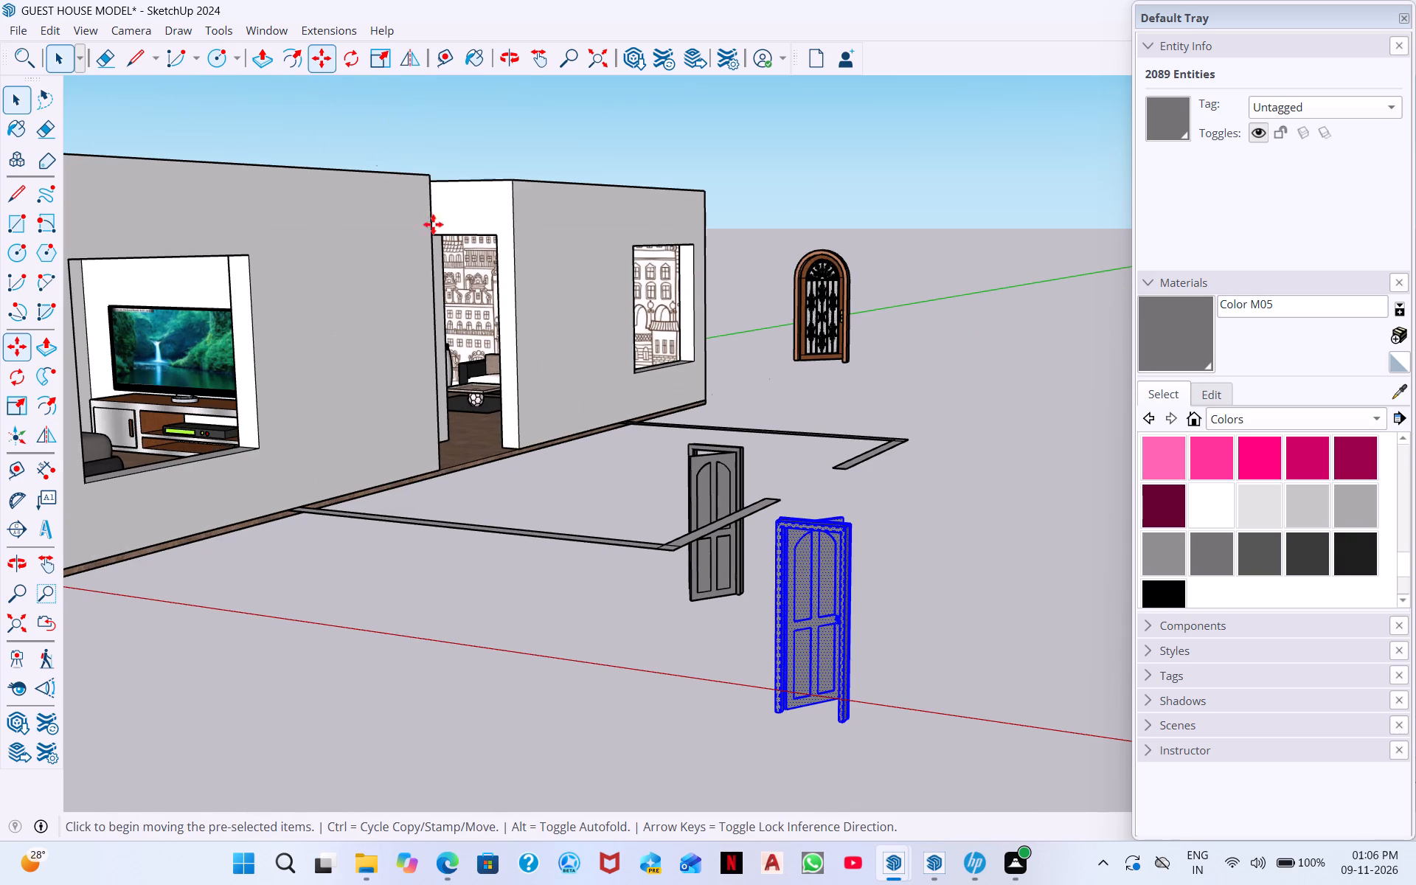
{"action": "scroll", "coordinate": [649, 611], "scroll_direction": "up", "scroll_amount": 6}
{"action": "middle_click_drag", "start_coordinate": [822, 777], "coordinate": [1032, 746]}
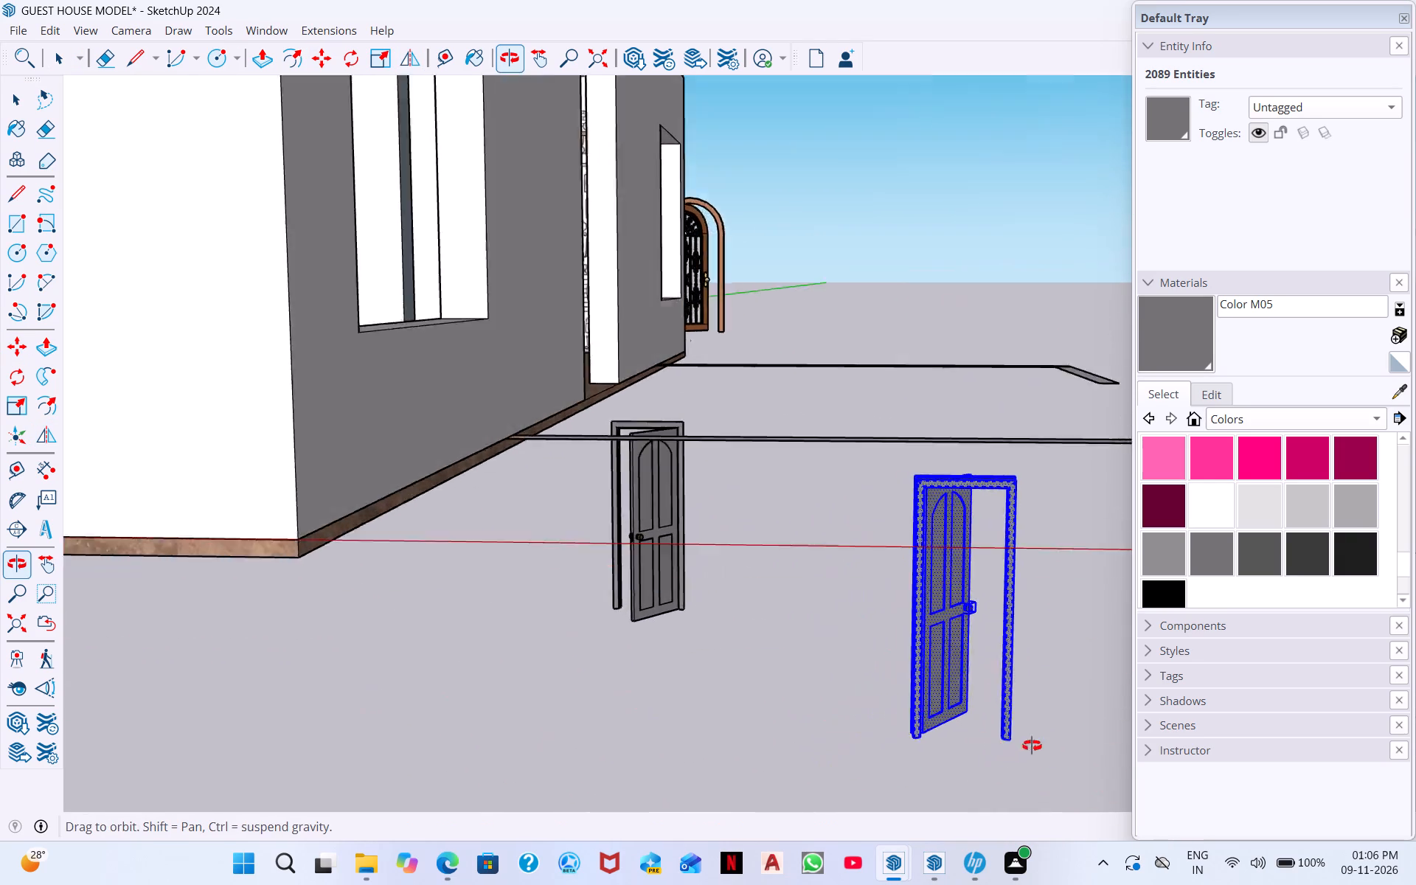
{"action": "middle_click_drag", "start_coordinate": [1032, 746], "coordinate": [1173, 707]}
{"action": "middle_click_drag", "start_coordinate": [992, 737], "coordinate": [1115, 752]}
{"action": "scroll", "coordinate": [982, 715], "scroll_direction": "up", "scroll_amount": 3}
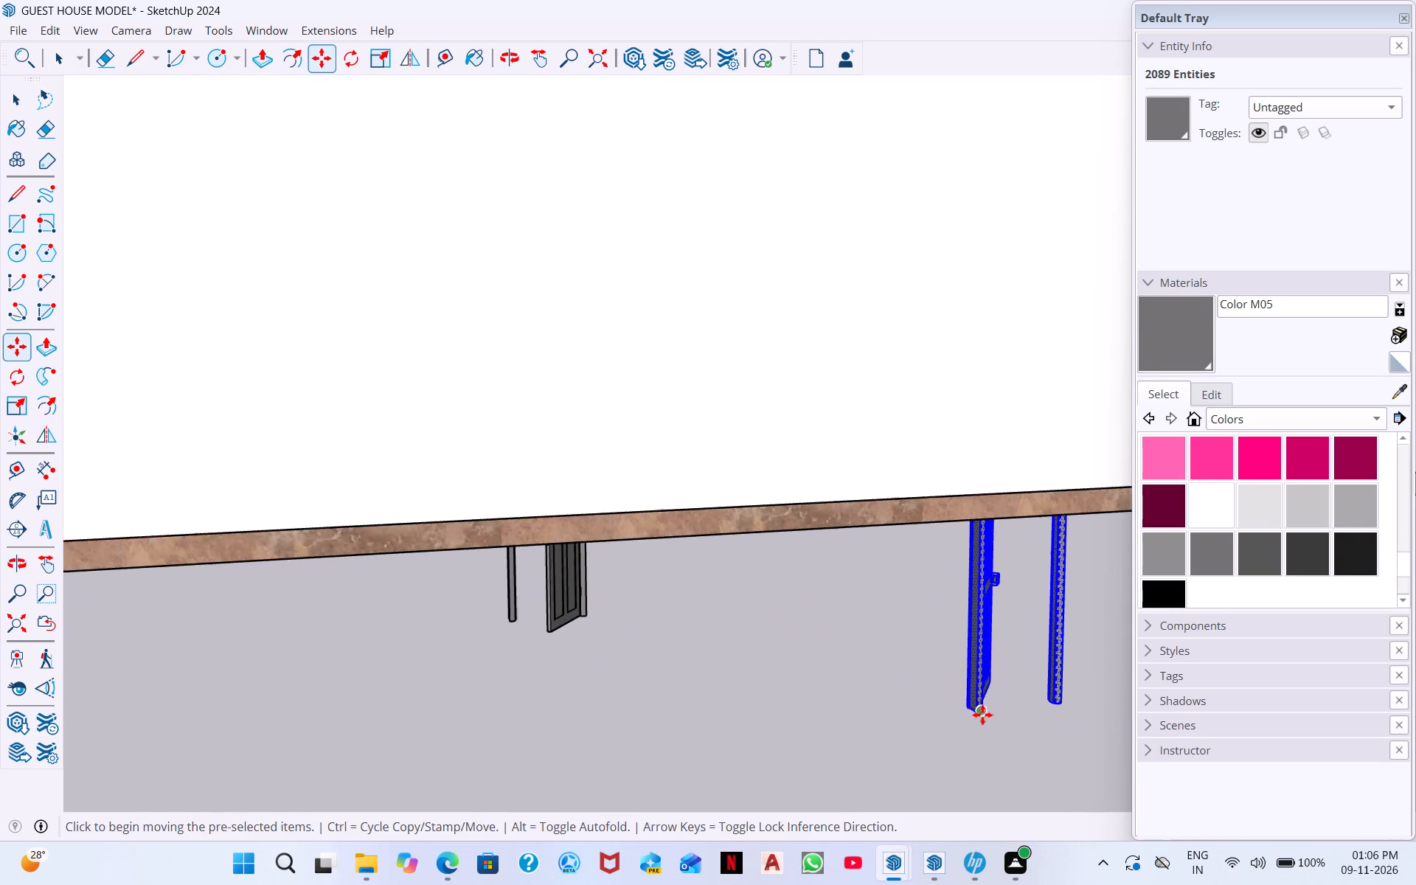
{"action": "scroll", "coordinate": [982, 715], "scroll_direction": "up", "scroll_amount": 14}
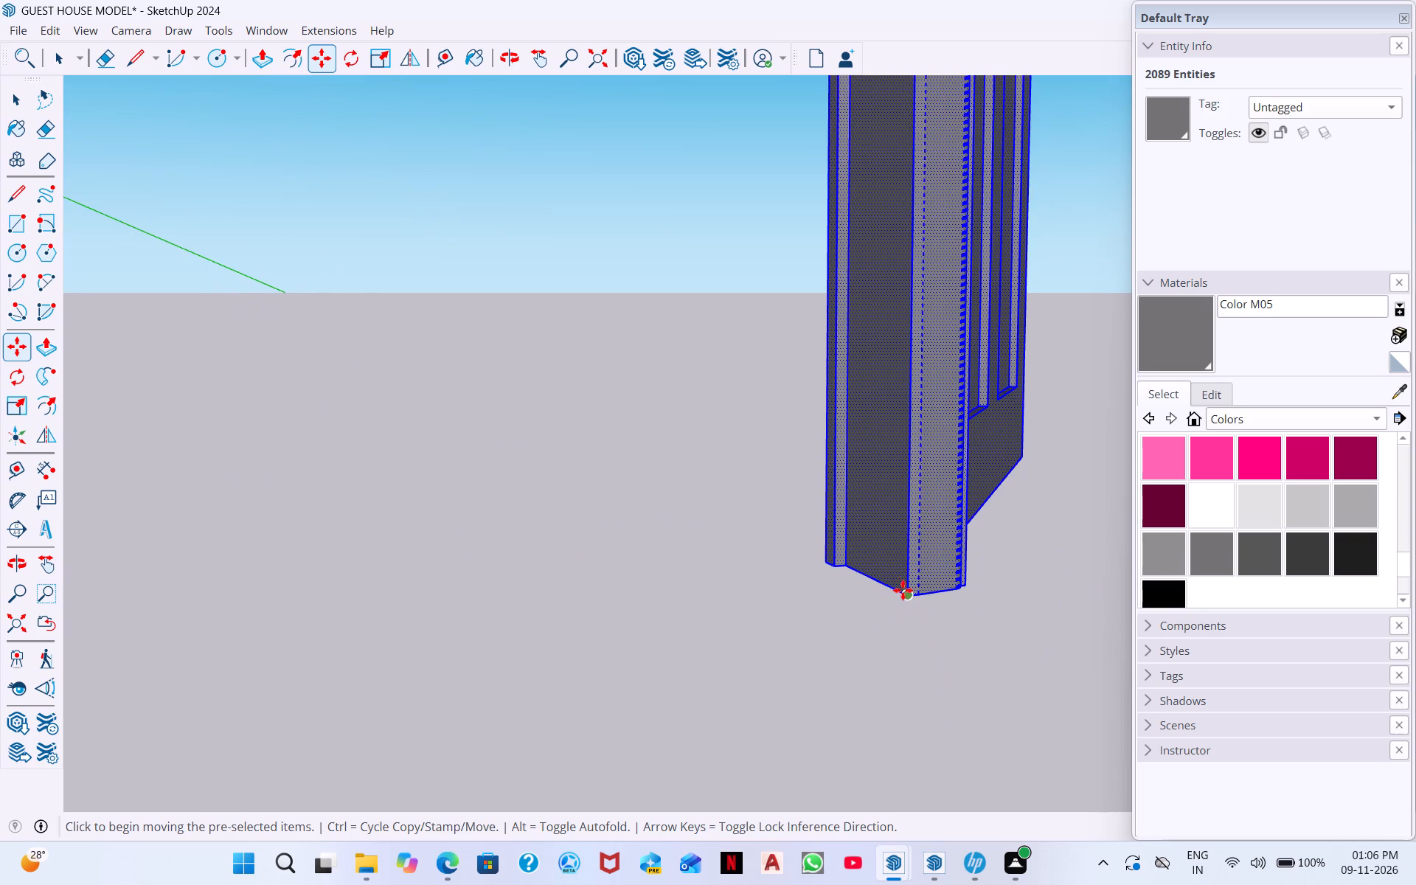
{"action": "left_click", "coordinate": [904, 593]}
{"action": "scroll", "coordinate": [642, 145], "scroll_direction": "down", "scroll_amount": 6}
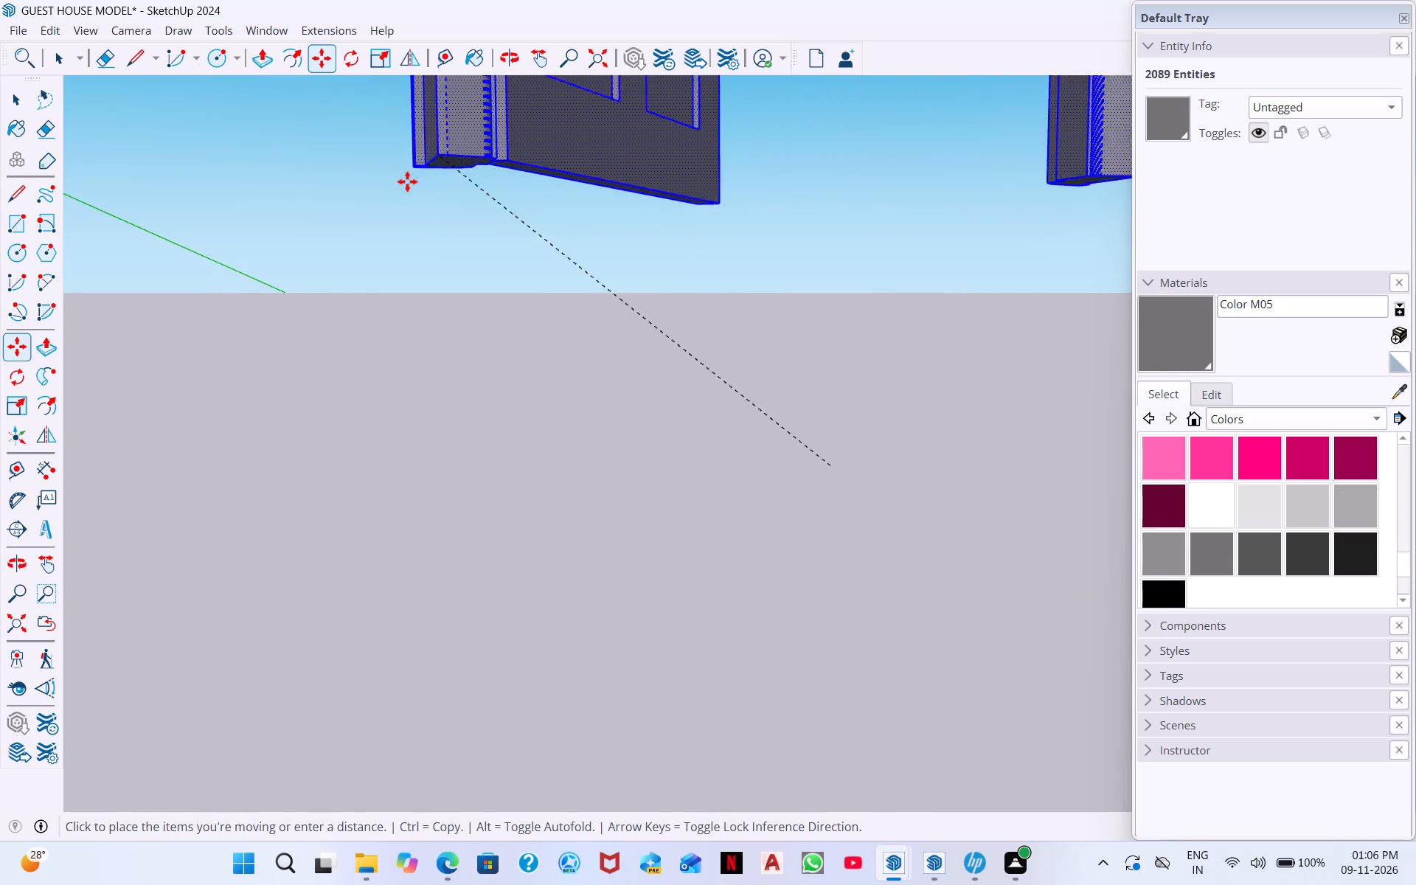
{"action": "scroll", "coordinate": [407, 181], "scroll_direction": "down", "scroll_amount": 5}
{"action": "left_click", "coordinate": [597, 55]}
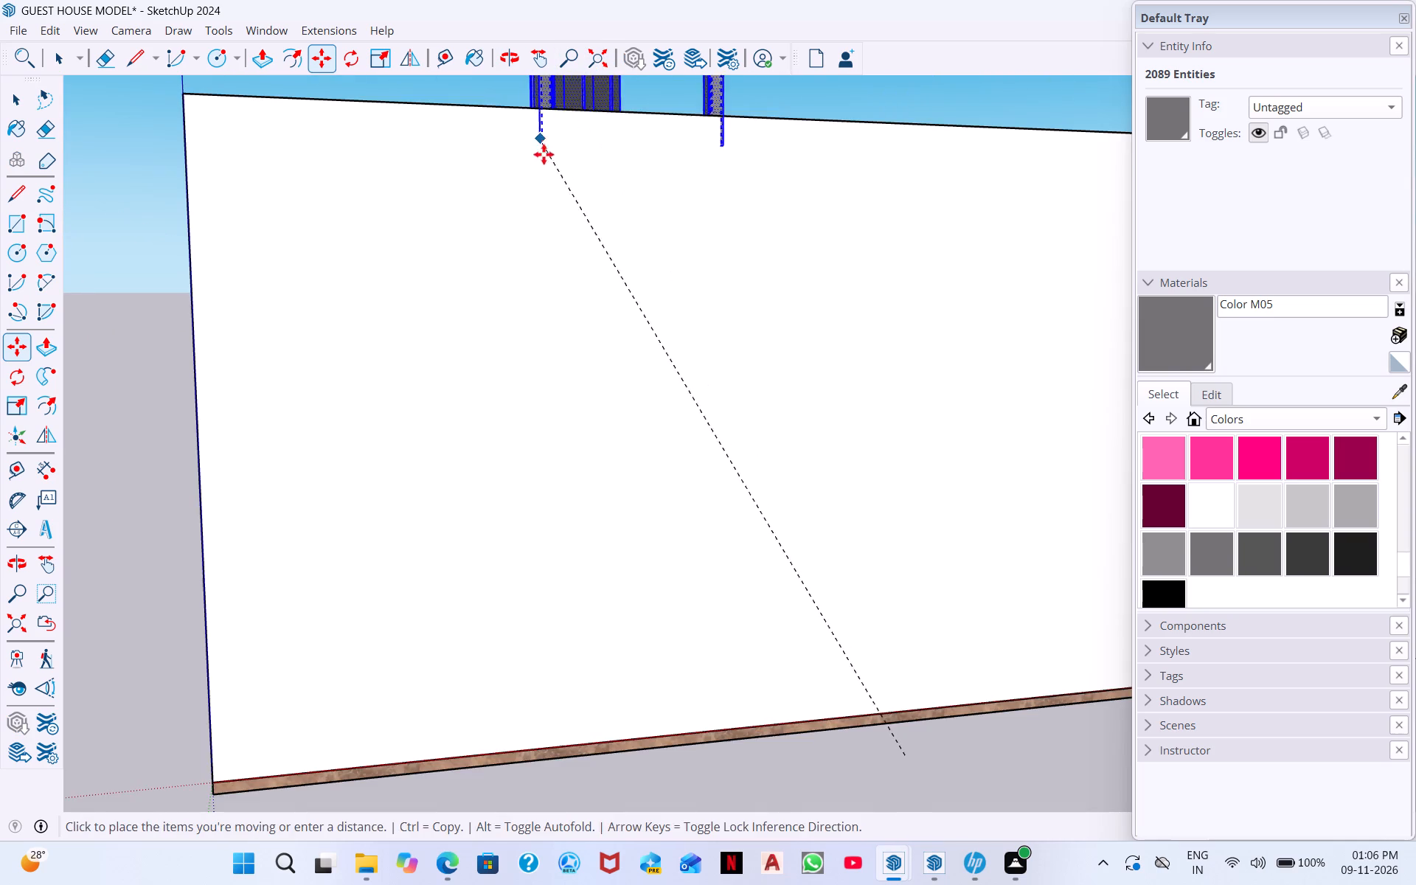
{"action": "middle_click_drag", "start_coordinate": [547, 250], "coordinate": [550, 337]}
{"action": "scroll", "coordinate": [549, 327], "scroll_direction": "down", "scroll_amount": 7}
{"action": "middle_click_drag", "start_coordinate": [696, 237], "coordinate": [526, 474]}
{"action": "scroll", "coordinate": [740, 203], "scroll_direction": "down", "scroll_amount": 2}
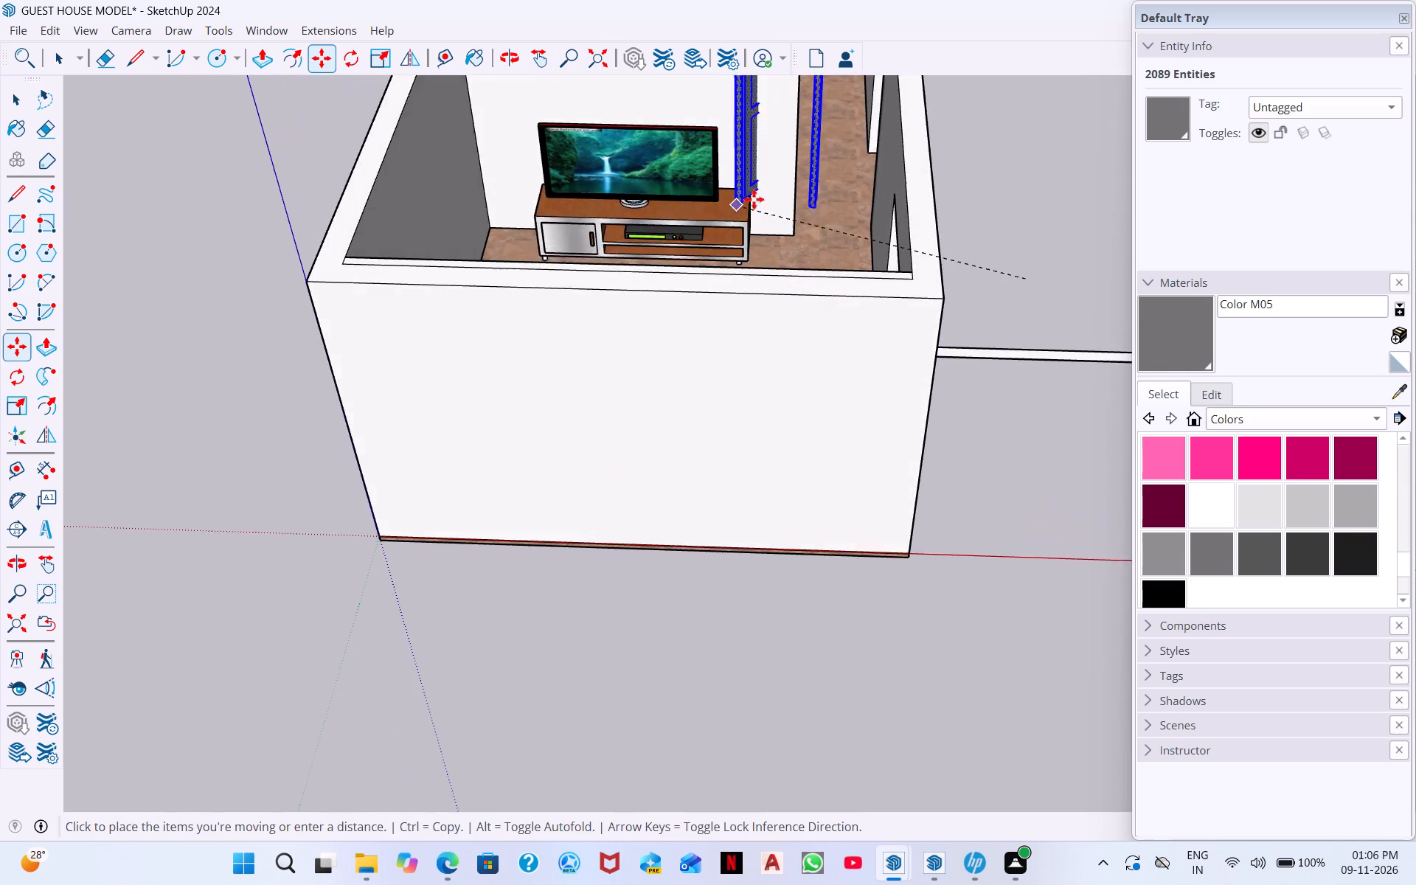
{"action": "scroll", "coordinate": [754, 199], "scroll_direction": "down", "scroll_amount": 5}
{"action": "middle_click_drag", "start_coordinate": [839, 177], "coordinate": [747, 354]}
{"action": "scroll", "coordinate": [907, 116], "scroll_direction": "up", "scroll_amount": 4}
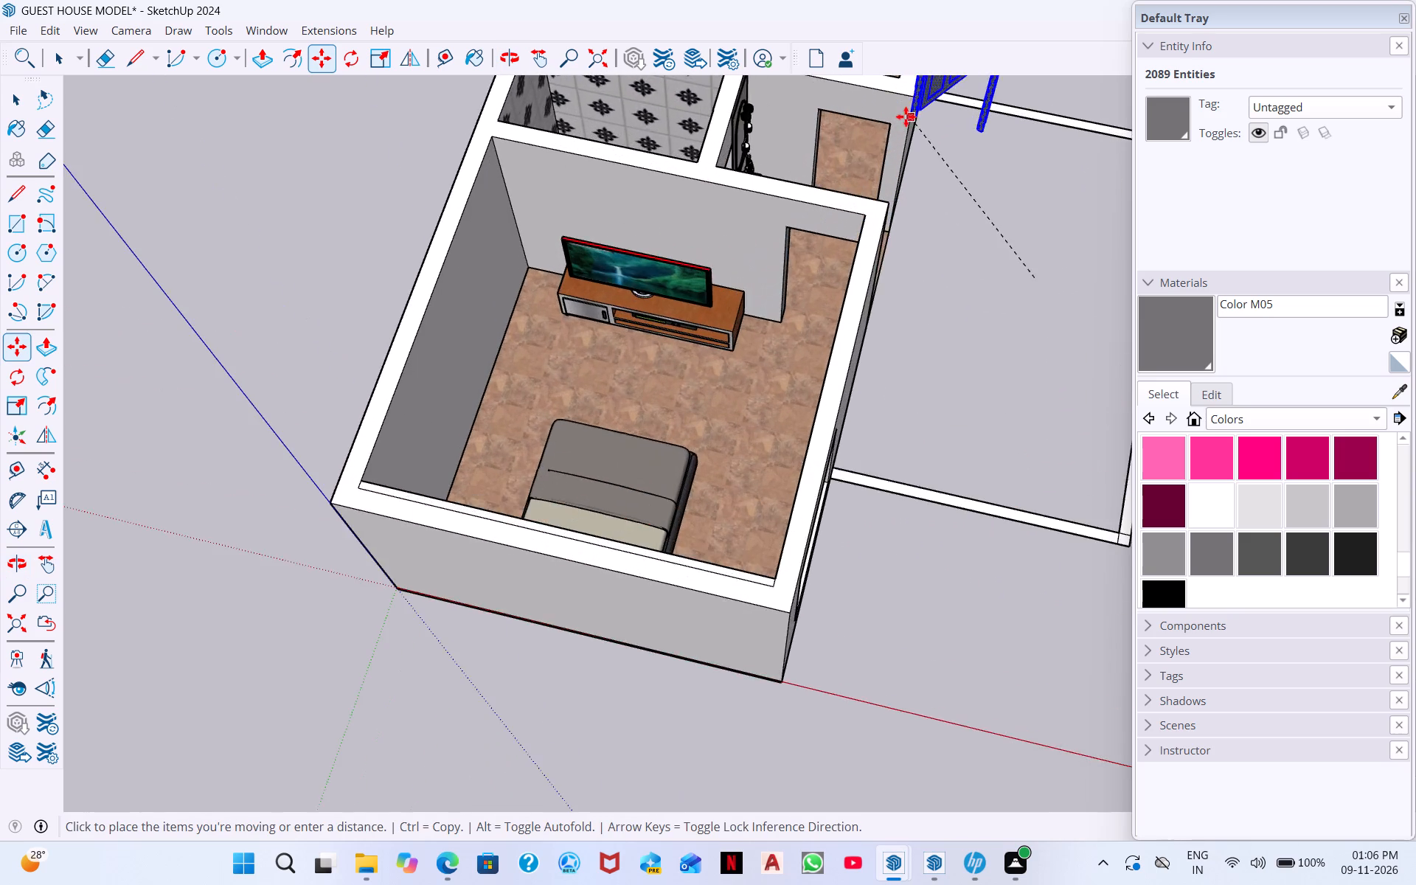
{"action": "scroll", "coordinate": [906, 117], "scroll_direction": "up", "scroll_amount": 6}
{"action": "scroll", "coordinate": [782, 224], "scroll_direction": "up", "scroll_amount": 6}
{"action": "middle_click_drag", "start_coordinate": [825, 188], "coordinate": [813, 329]}
{"action": "scroll", "coordinate": [848, 147], "scroll_direction": "down", "scroll_amount": 3}
{"action": "scroll", "coordinate": [870, 129], "scroll_direction": "up", "scroll_amount": 6}
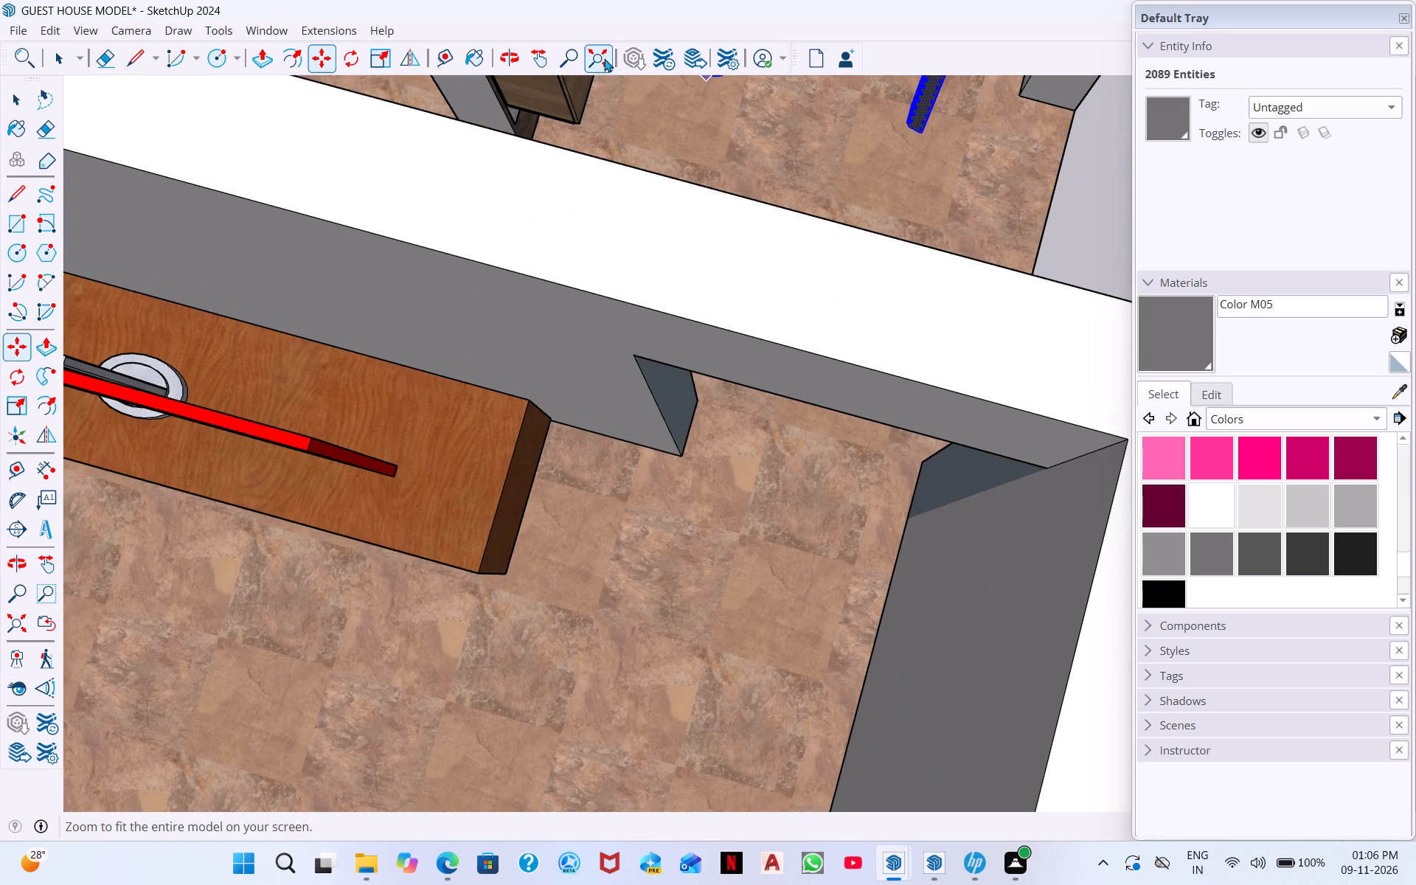
{"action": "left_click", "coordinate": [604, 58]}
{"action": "scroll", "coordinate": [718, 518], "scroll_direction": "down", "scroll_amount": 1}
{"action": "middle_click_drag", "start_coordinate": [808, 580], "coordinate": [767, 518]}
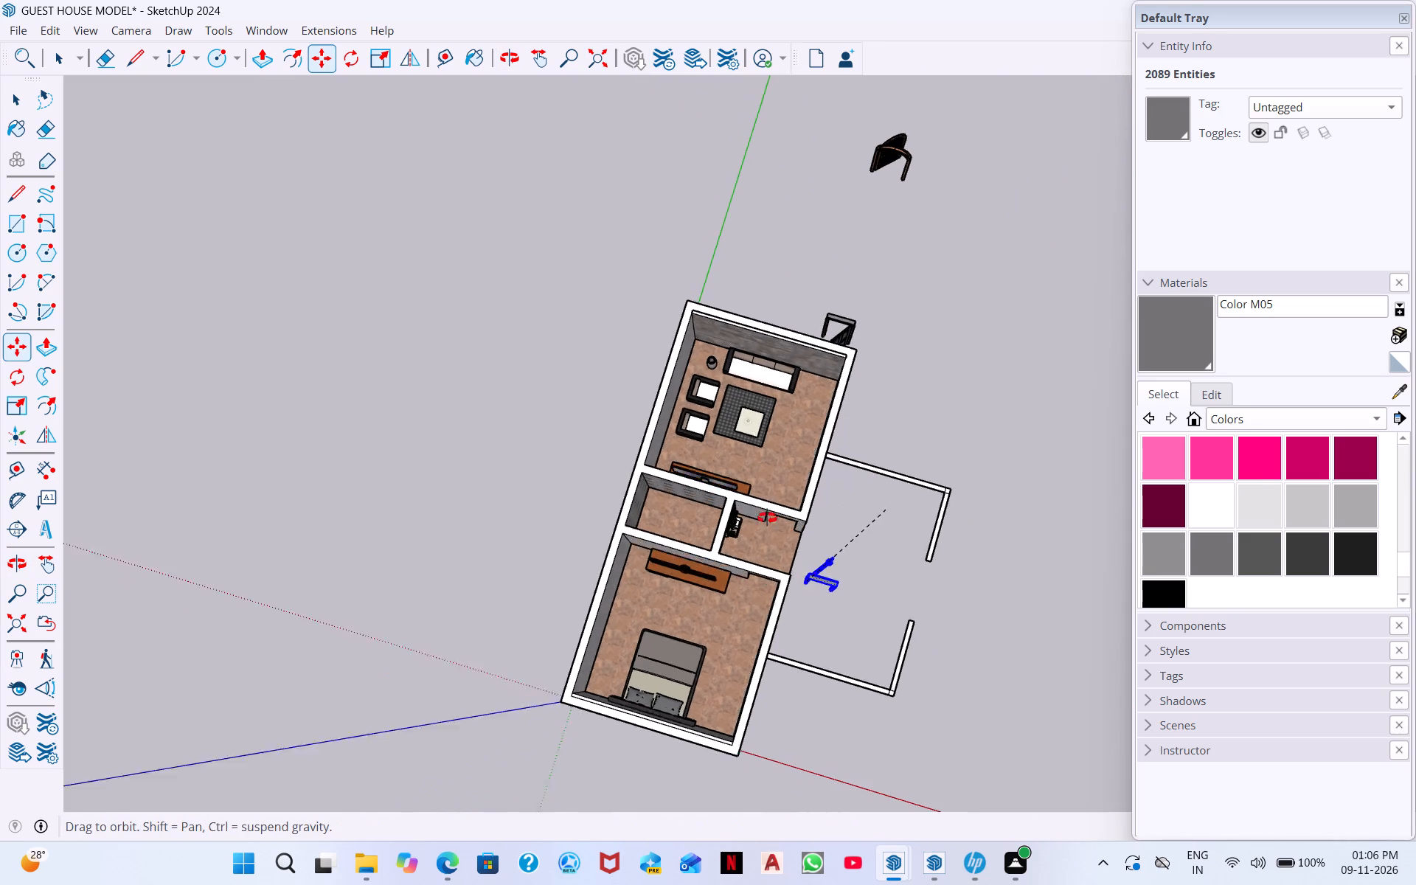
{"action": "middle_click_drag", "start_coordinate": [767, 518], "coordinate": [689, 401]}
{"action": "scroll", "coordinate": [756, 521], "scroll_direction": "up", "scroll_amount": 9}
{"action": "middle_click_drag", "start_coordinate": [769, 547], "coordinate": [695, 473]}
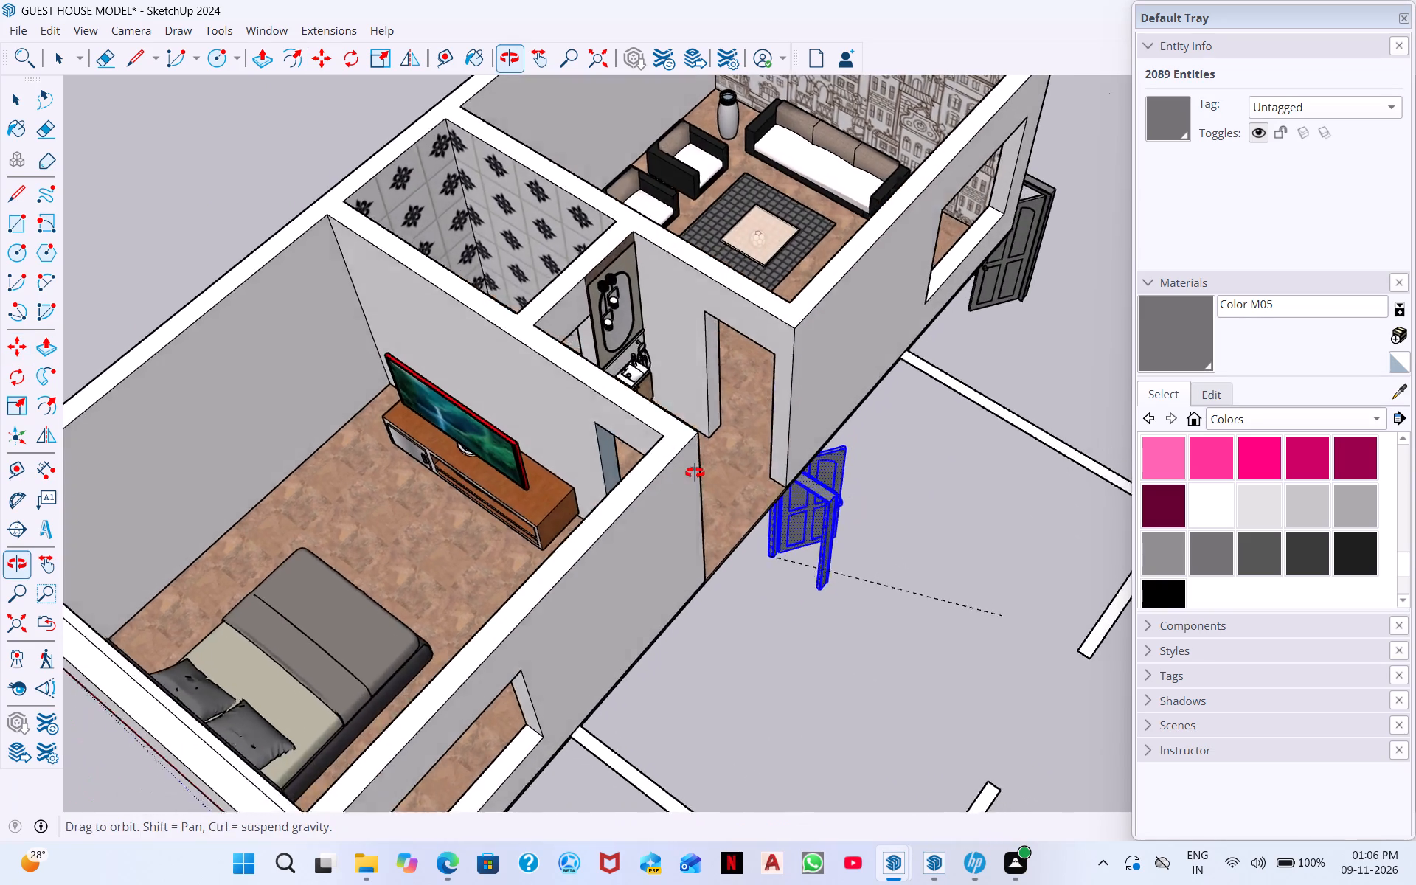
{"action": "middle_click_drag", "start_coordinate": [695, 473], "coordinate": [679, 445]}
{"action": "scroll", "coordinate": [711, 433], "scroll_direction": "up", "scroll_amount": 11}
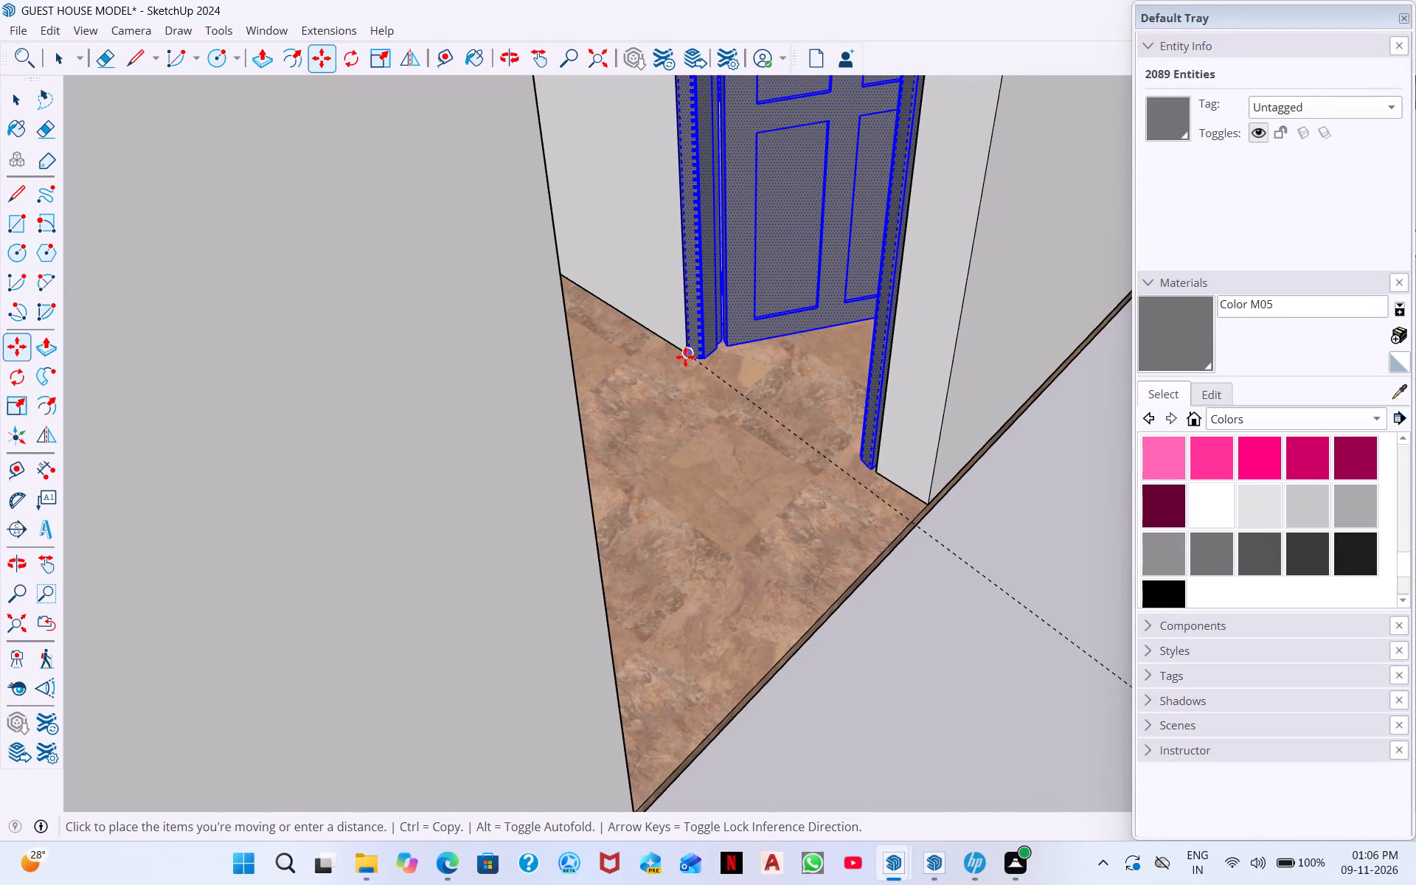
{"action": "middle_click_drag", "start_coordinate": [685, 357], "coordinate": [707, 398]}
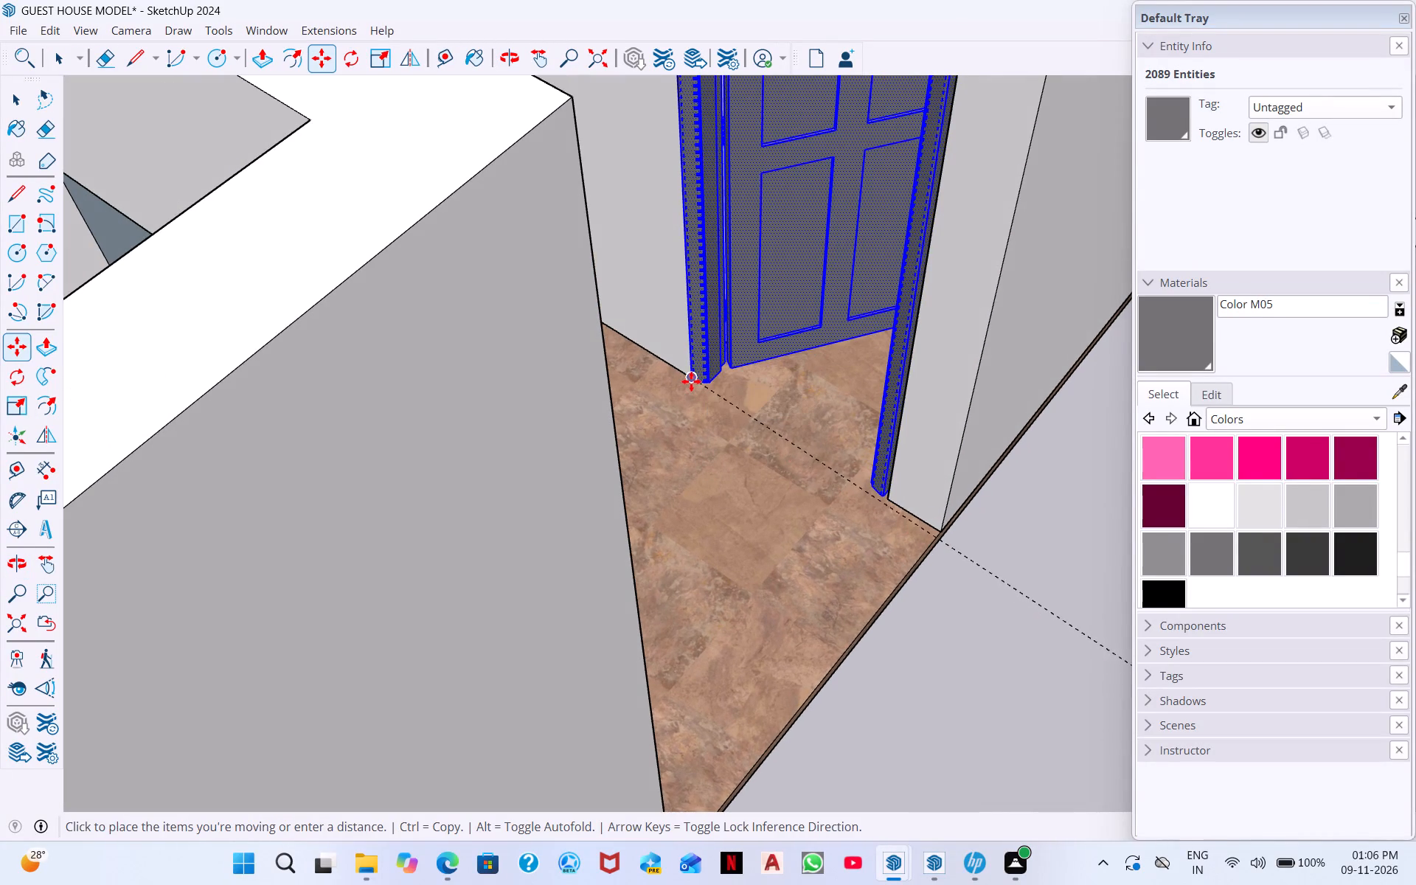
{"action": "left_click", "coordinate": [691, 381]}
Examine how the mirrored grey door fits the living room doorway, checking its frame at the floor, jambs and head.
{"action": "scroll", "coordinate": [691, 381], "scroll_direction": "down", "scroll_amount": 2}
{"action": "middle_click_drag", "start_coordinate": [744, 428], "coordinate": [1015, 465]}
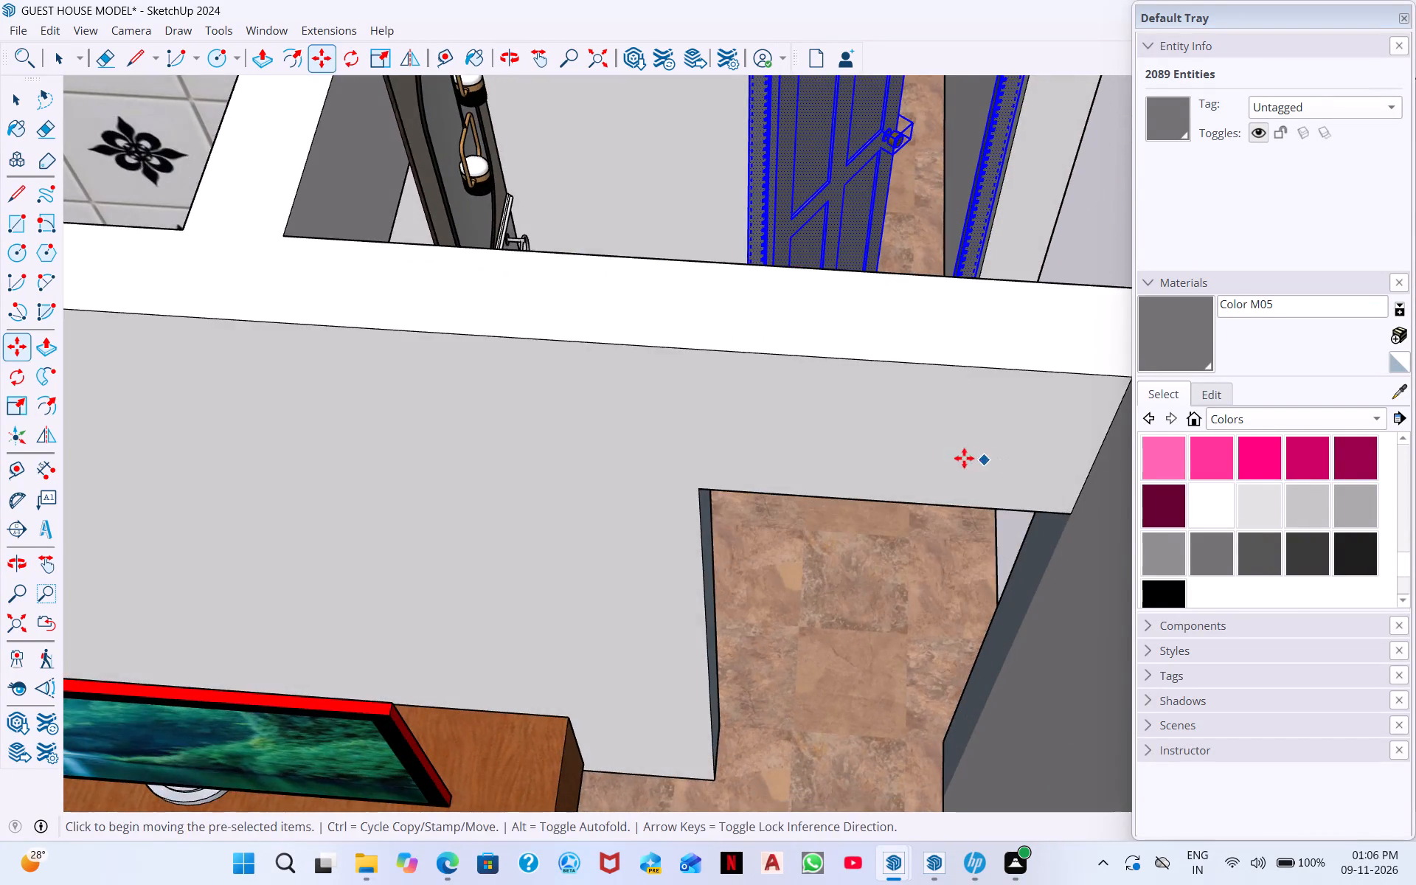
{"action": "middle_click_drag", "start_coordinate": [934, 463], "coordinate": [956, 573]}
{"action": "scroll", "coordinate": [892, 412], "scroll_direction": "down", "scroll_amount": 1}
{"action": "scroll", "coordinate": [816, 339], "scroll_direction": "up", "scroll_amount": 6}
{"action": "middle_click_drag", "start_coordinate": [828, 317], "coordinate": [819, 209]}
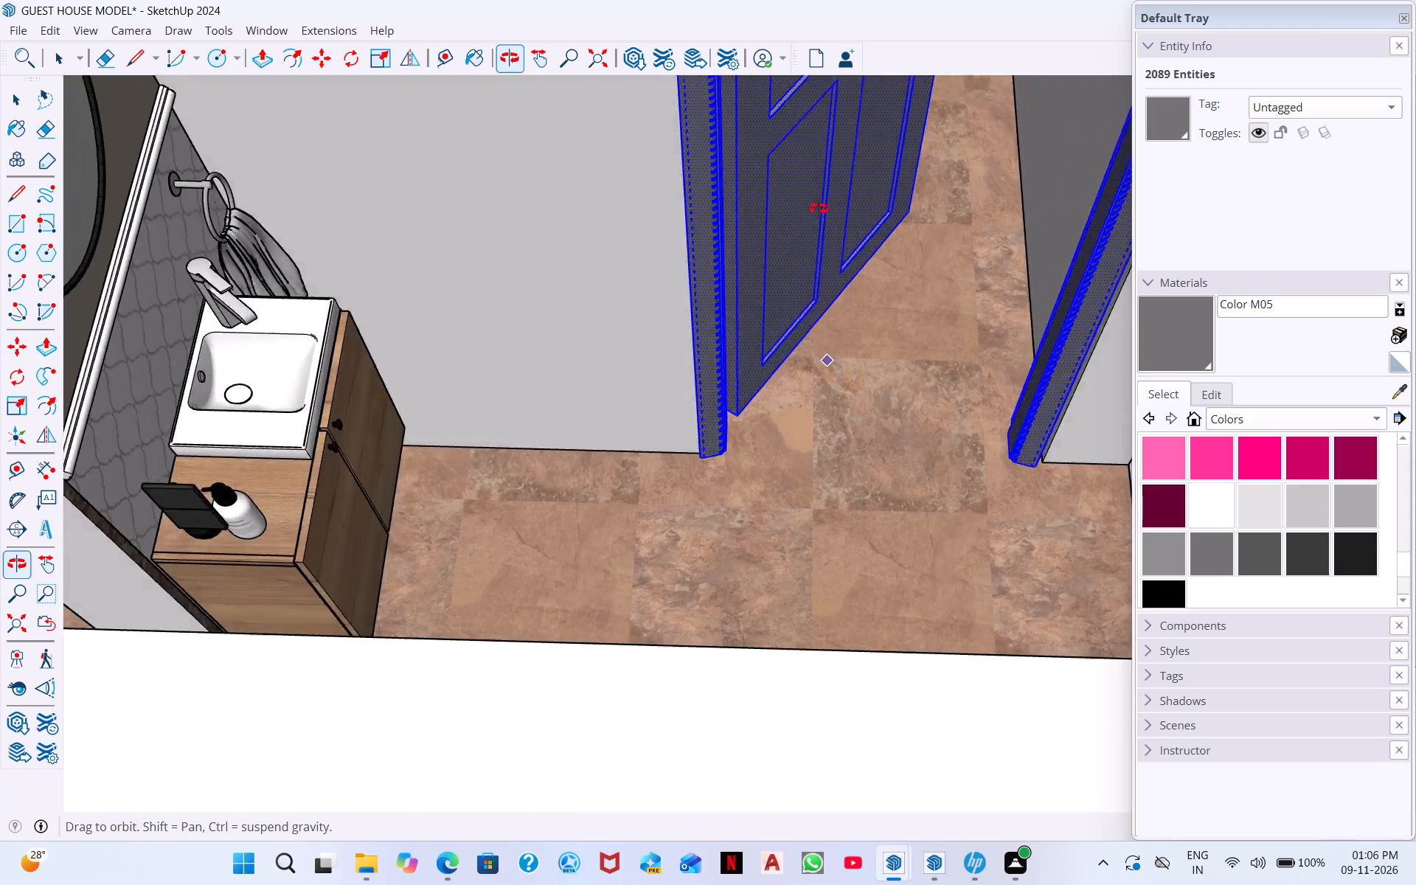
{"action": "middle_click_drag", "start_coordinate": [819, 209], "coordinate": [813, 170]}
{"action": "middle_click_drag", "start_coordinate": [811, 477], "coordinate": [805, 262]}
{"action": "middle_click_drag", "start_coordinate": [797, 560], "coordinate": [834, 381]}
{"action": "scroll", "coordinate": [824, 606], "scroll_direction": "down", "scroll_amount": 2}
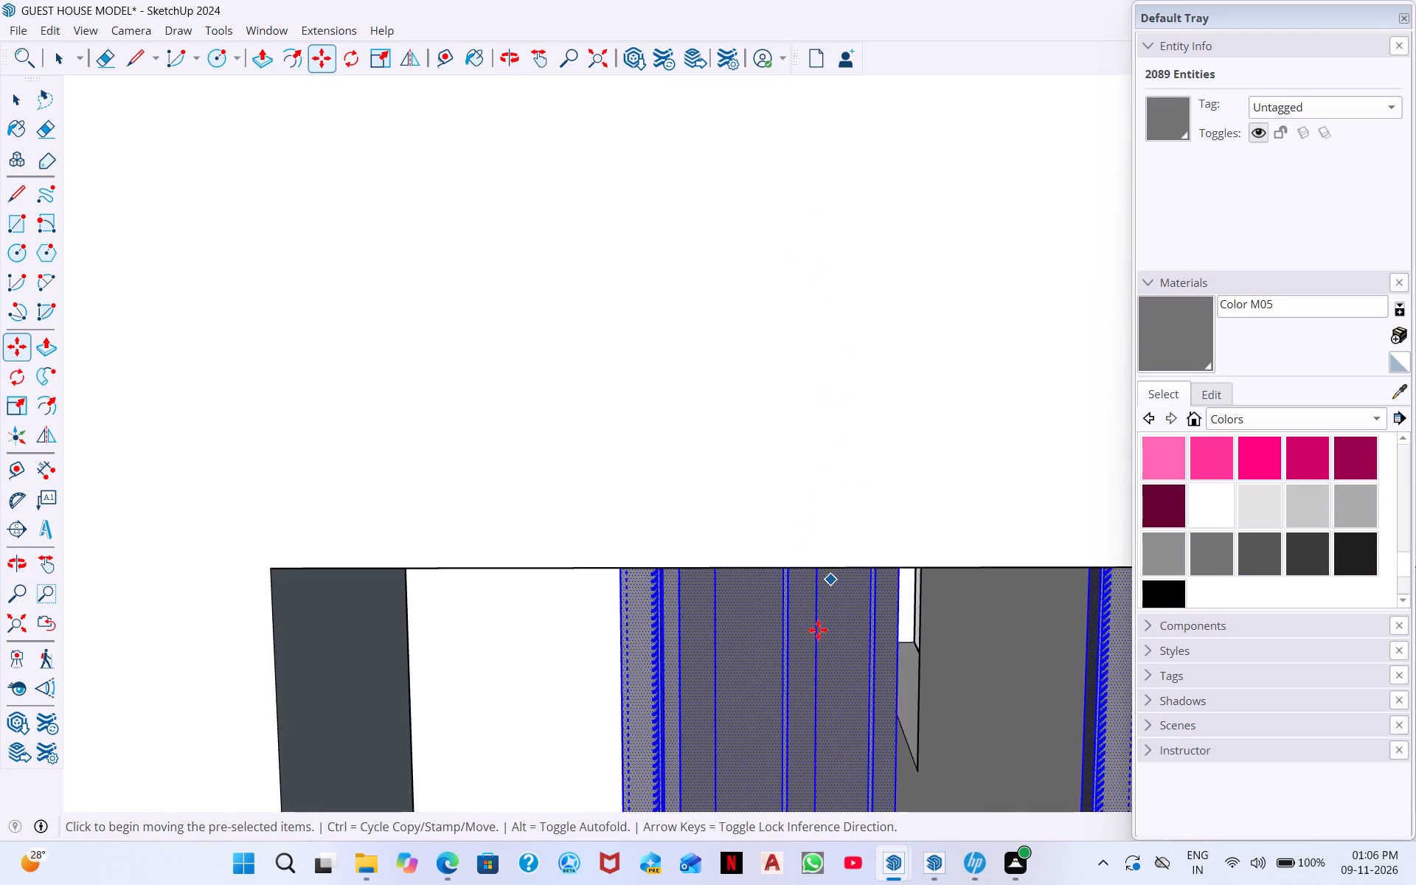
{"action": "scroll", "coordinate": [818, 630], "scroll_direction": "down", "scroll_amount": 4}
{"action": "middle_click_drag", "start_coordinate": [875, 729], "coordinate": [867, 532]}
{"action": "scroll", "coordinate": [992, 660], "scroll_direction": "up", "scroll_amount": 4}
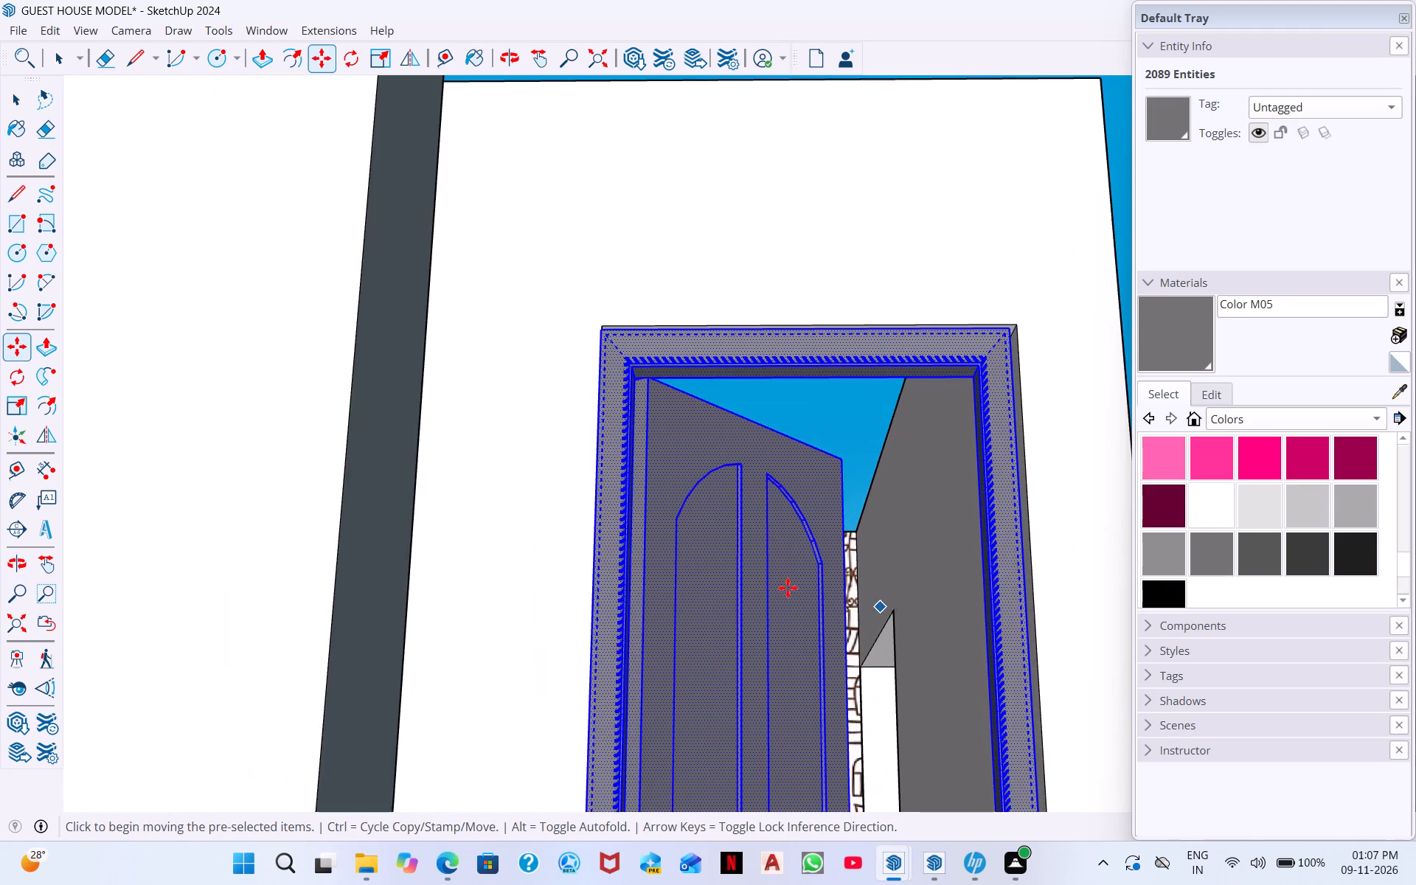
{"action": "middle_click_drag", "start_coordinate": [752, 602], "coordinate": [757, 513]}
{"action": "scroll", "coordinate": [752, 602], "scroll_direction": "down", "scroll_amount": 1}
{"action": "scroll", "coordinate": [933, 634], "scroll_direction": "down", "scroll_amount": 2}
{"action": "middle_click_drag", "start_coordinate": [952, 650], "coordinate": [907, 548]}
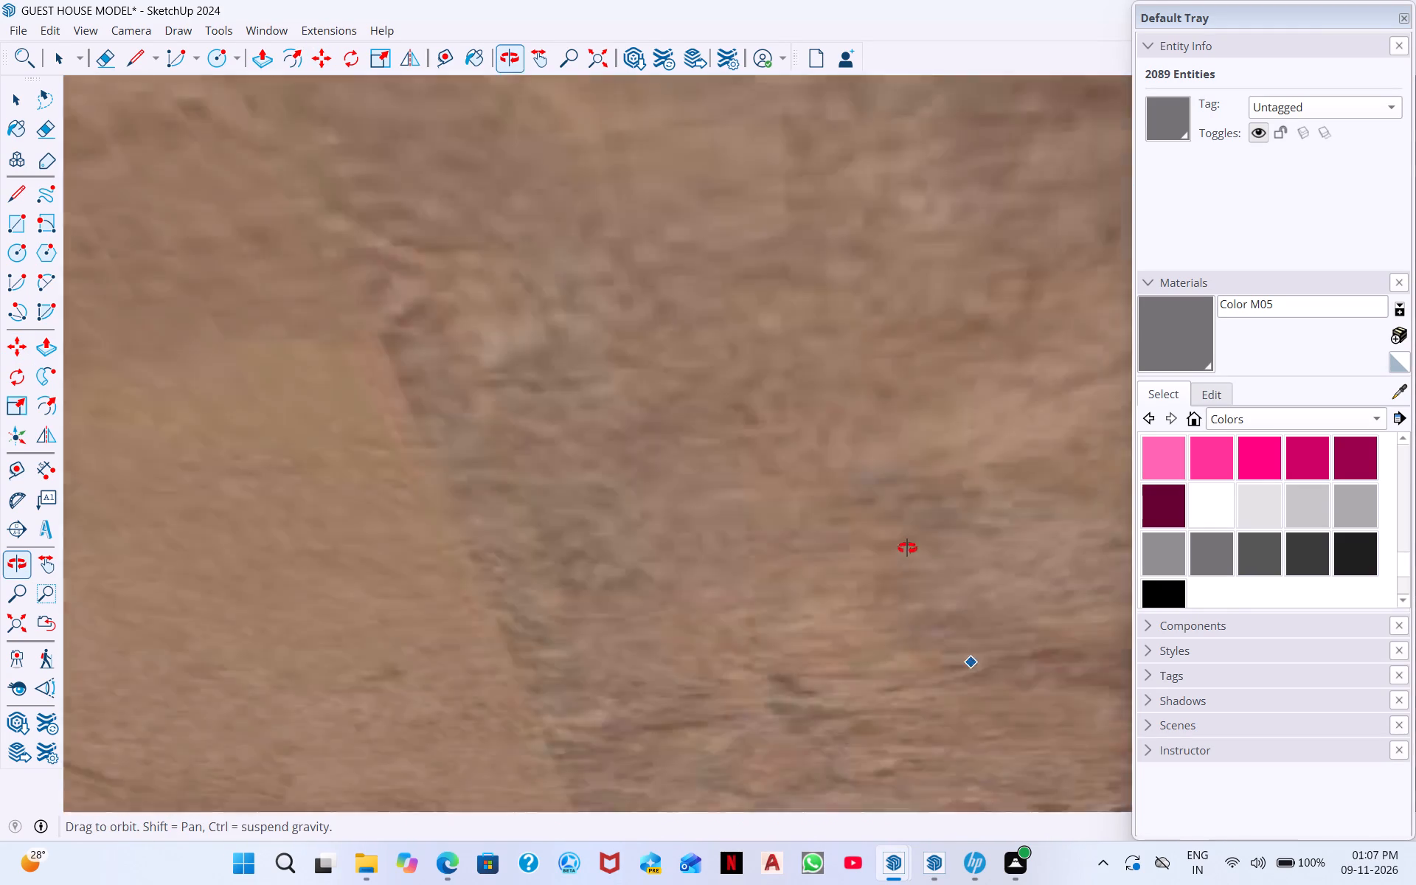
{"action": "middle_click_drag", "start_coordinate": [907, 548], "coordinate": [924, 740]}
{"action": "scroll", "coordinate": [892, 669], "scroll_direction": "down", "scroll_amount": 7}
{"action": "scroll", "coordinate": [1045, 670], "scroll_direction": "down", "scroll_amount": 3}
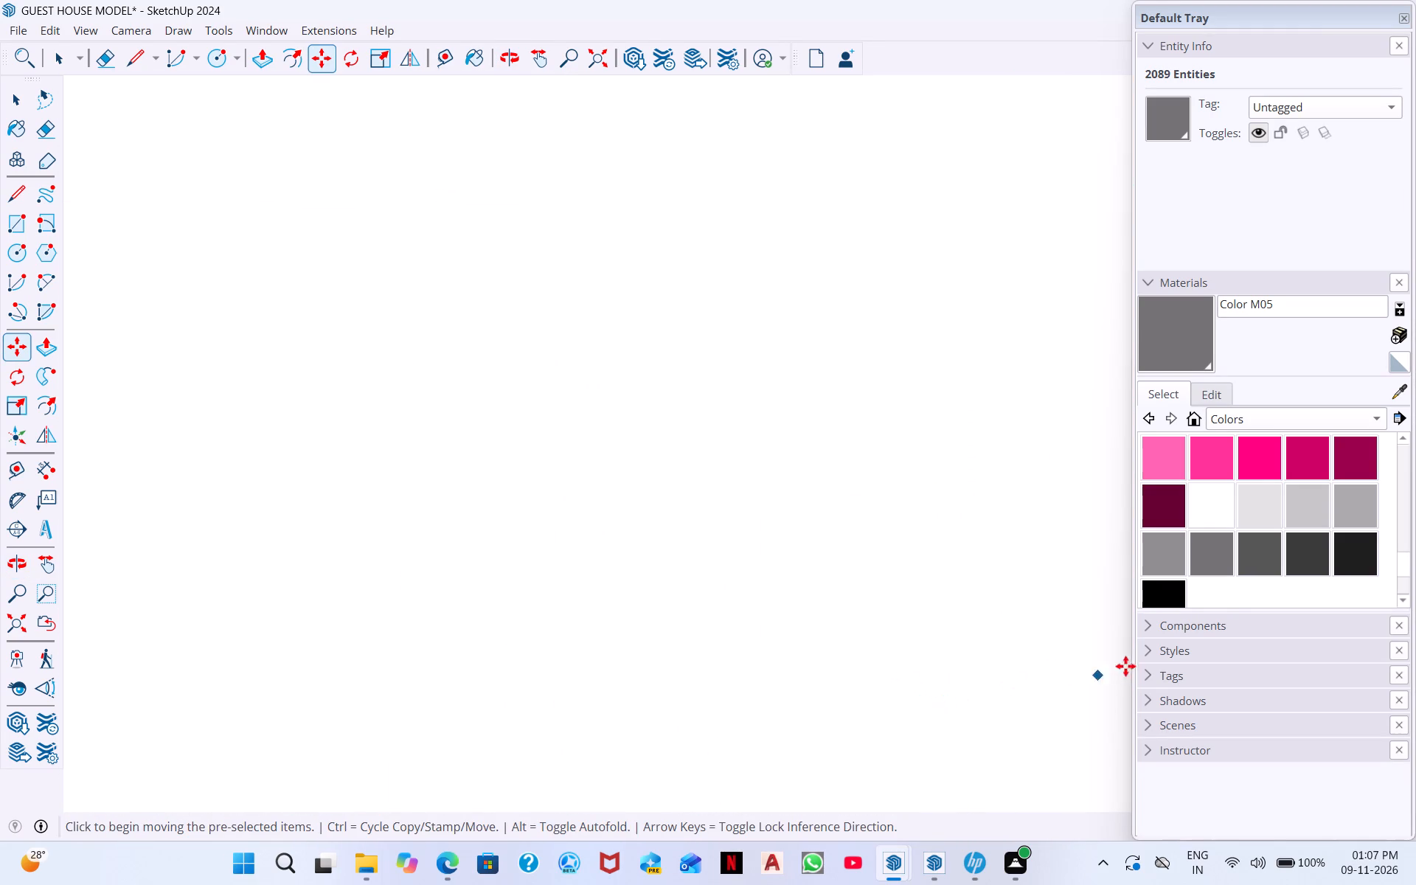
{"action": "scroll", "coordinate": [1125, 666], "scroll_direction": "down", "scroll_amount": 3}
{"action": "scroll", "coordinate": [871, 581], "scroll_direction": "down", "scroll_amount": 4}
{"action": "key", "text": "space"}
{"action": "scroll", "coordinate": [953, 545], "scroll_direction": "down", "scroll_amount": 7}
{"action": "middle_click", "coordinate": [953, 545]}
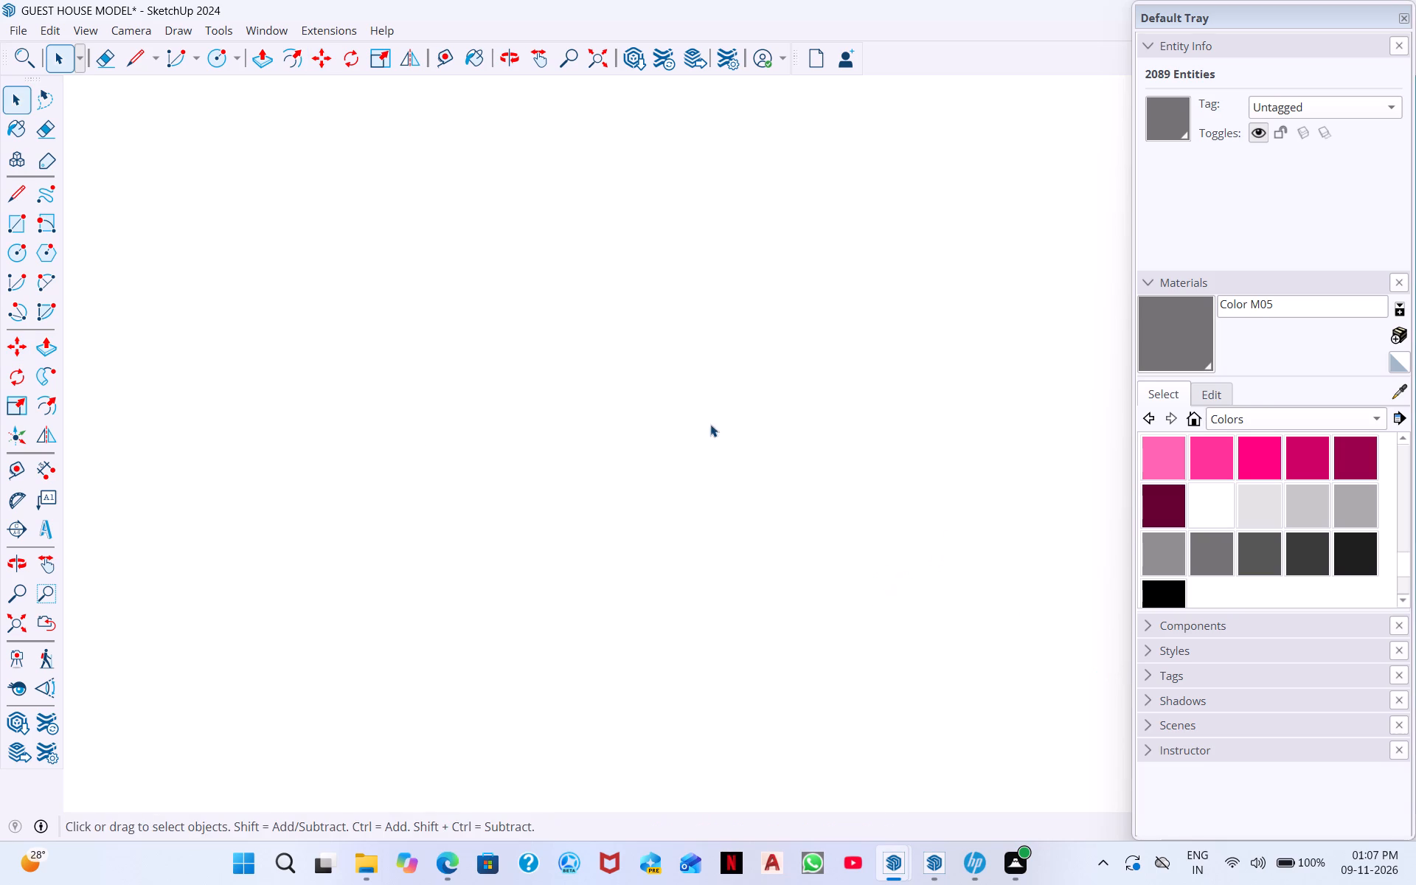
Examine the base of the mirrored door's frame from the entrance passage and clear the selection.
{"action": "left_click", "coordinate": [591, 48]}
{"action": "middle_click_drag", "start_coordinate": [866, 455], "coordinate": [383, 635]}
{"action": "scroll", "coordinate": [675, 567], "scroll_direction": "down", "scroll_amount": 3}
{"action": "scroll", "coordinate": [655, 588], "scroll_direction": "up", "scroll_amount": 10}
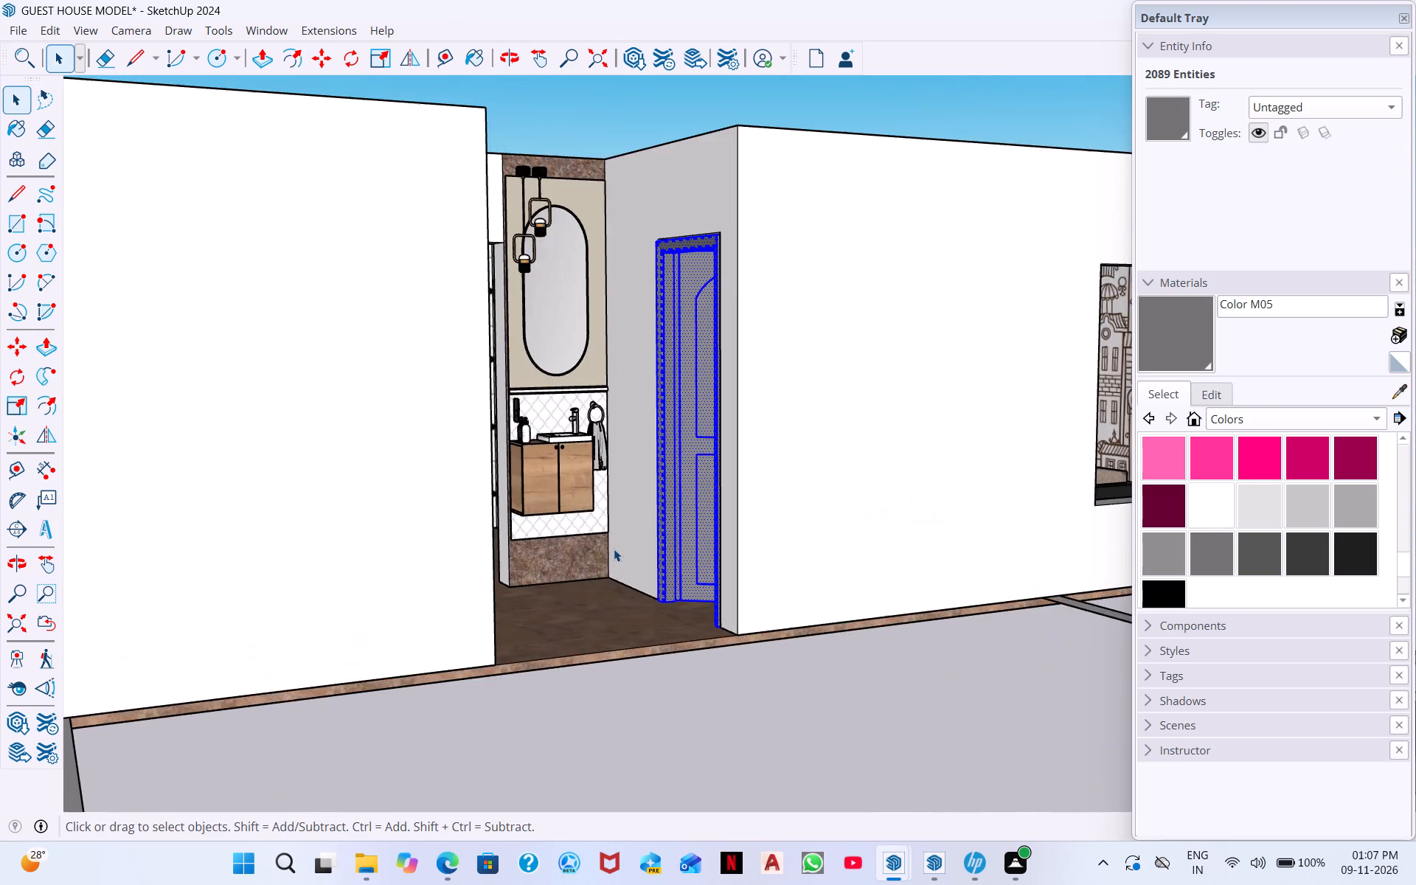
{"action": "scroll", "coordinate": [684, 613], "scroll_direction": "up", "scroll_amount": 15}
{"action": "scroll", "coordinate": [651, 608], "scroll_direction": "up", "scroll_amount": 10}
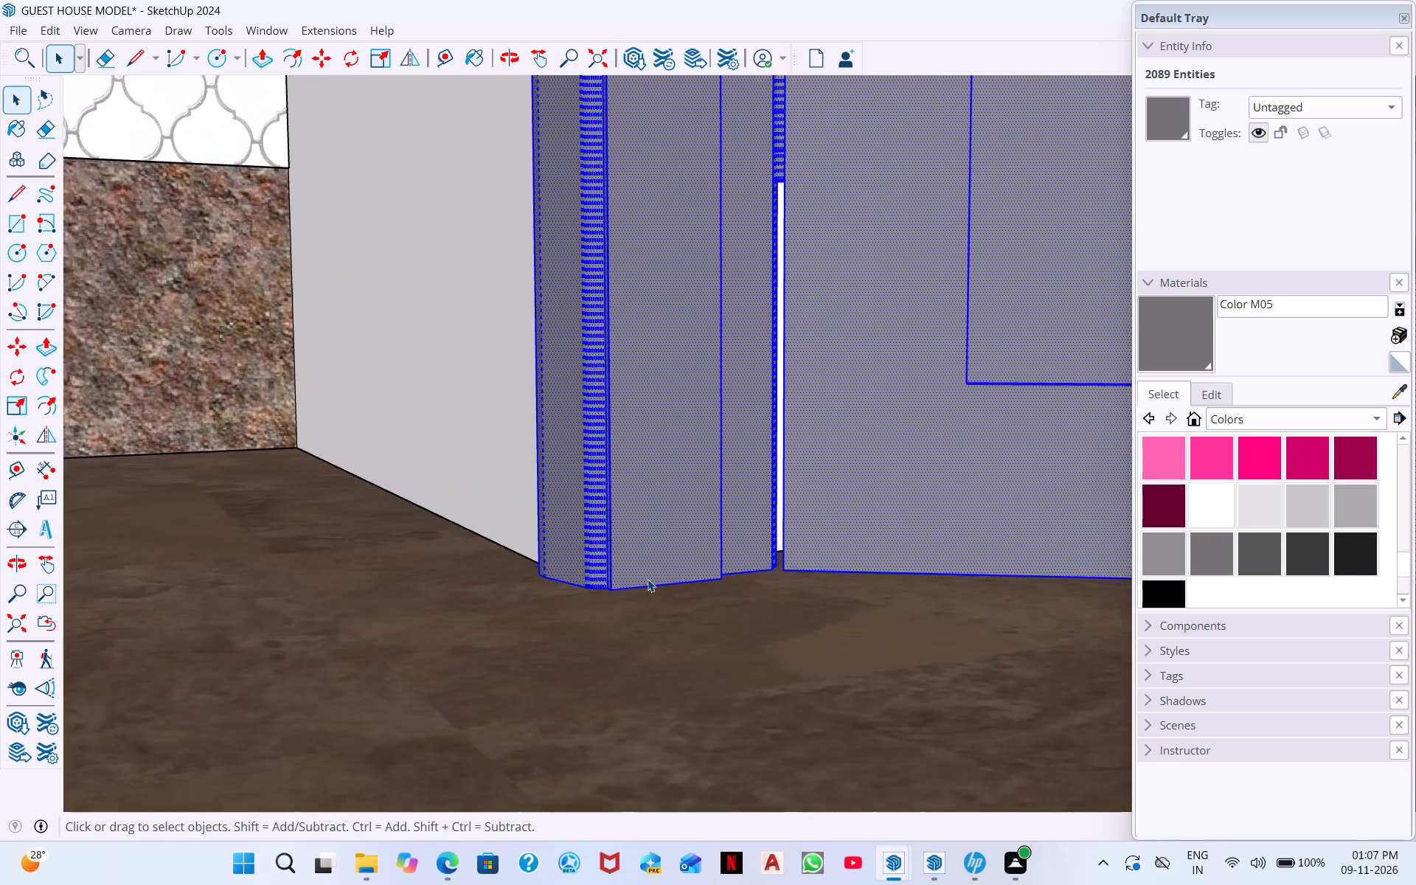
{"action": "scroll", "coordinate": [648, 579], "scroll_direction": "up", "scroll_amount": 7}
{"action": "scroll", "coordinate": [642, 569], "scroll_direction": "down", "scroll_amount": 1}
{"action": "middle_click_drag", "start_coordinate": [659, 580], "coordinate": [891, 604]}
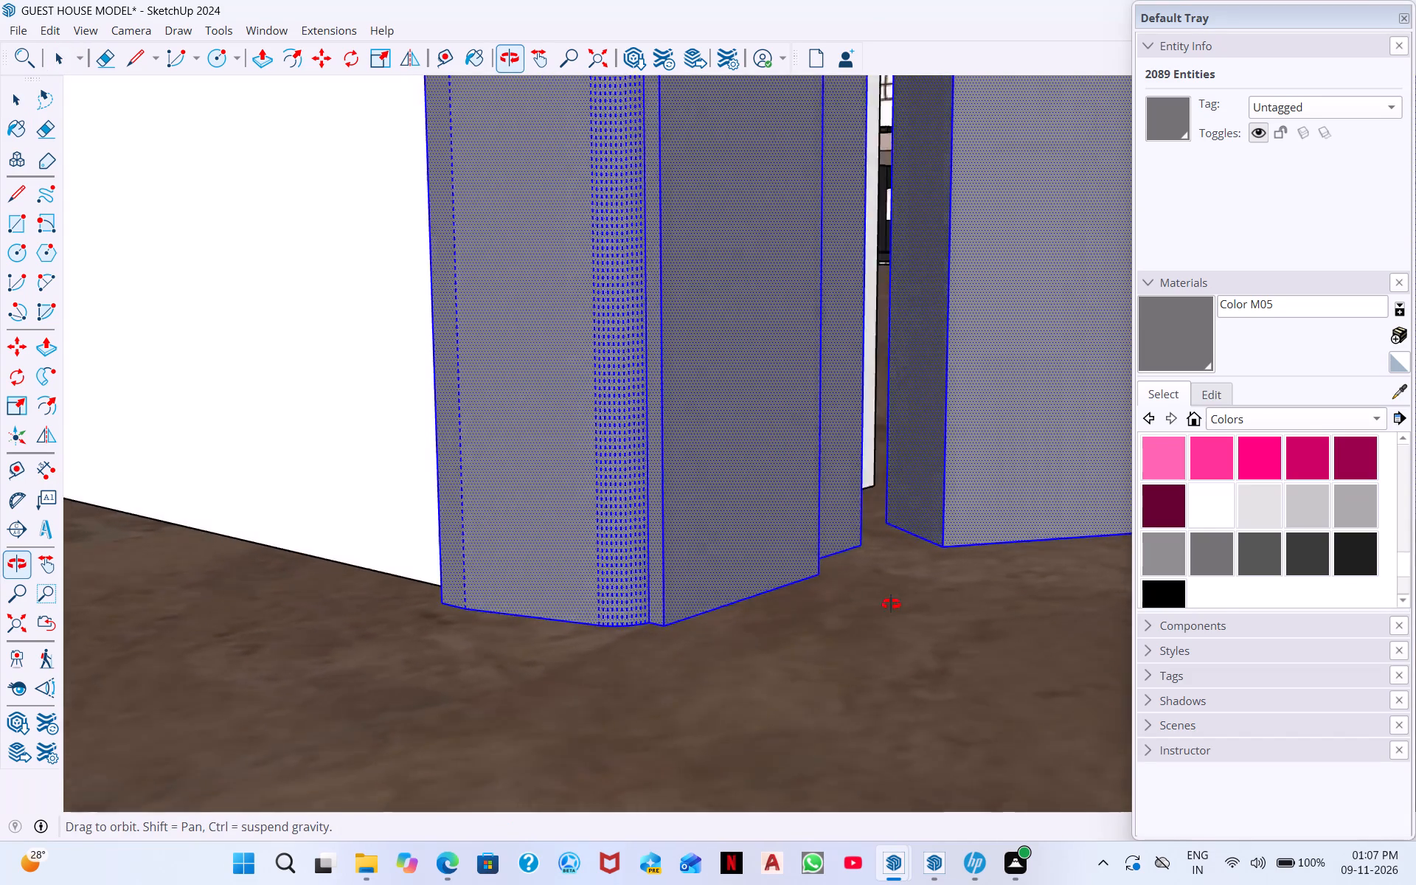
{"action": "middle_click_drag", "start_coordinate": [891, 604], "coordinate": [647, 563]}
{"action": "scroll", "coordinate": [632, 556], "scroll_direction": "down", "scroll_amount": 15}
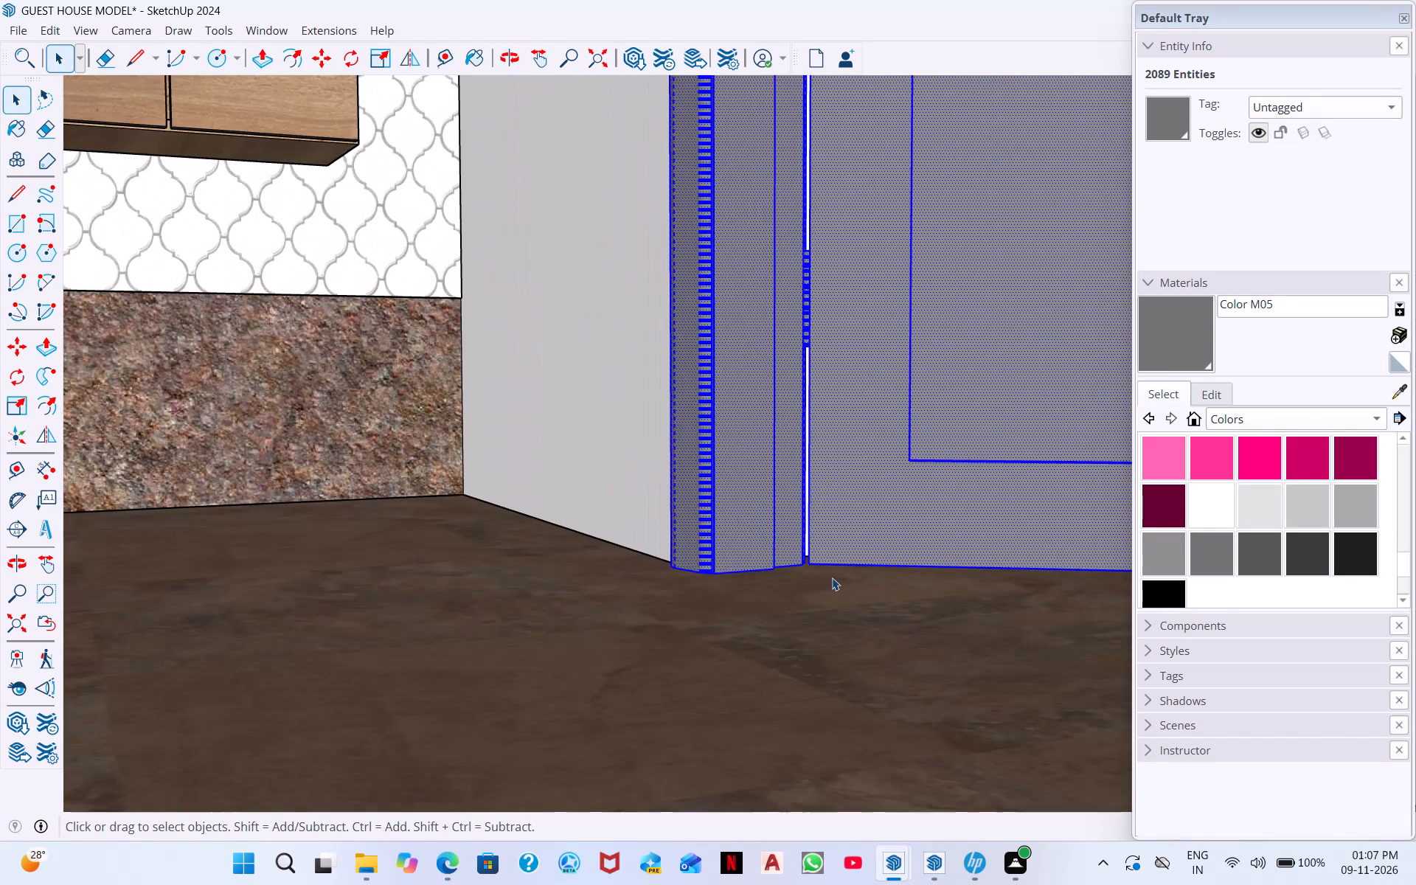
{"action": "key", "text": "space"}
{"action": "scroll", "coordinate": [897, 617], "scroll_direction": "down", "scroll_amount": 4}
{"action": "left_click", "coordinate": [479, 584]}
{"action": "scroll", "coordinate": [594, 553], "scroll_direction": "down", "scroll_amount": 6}
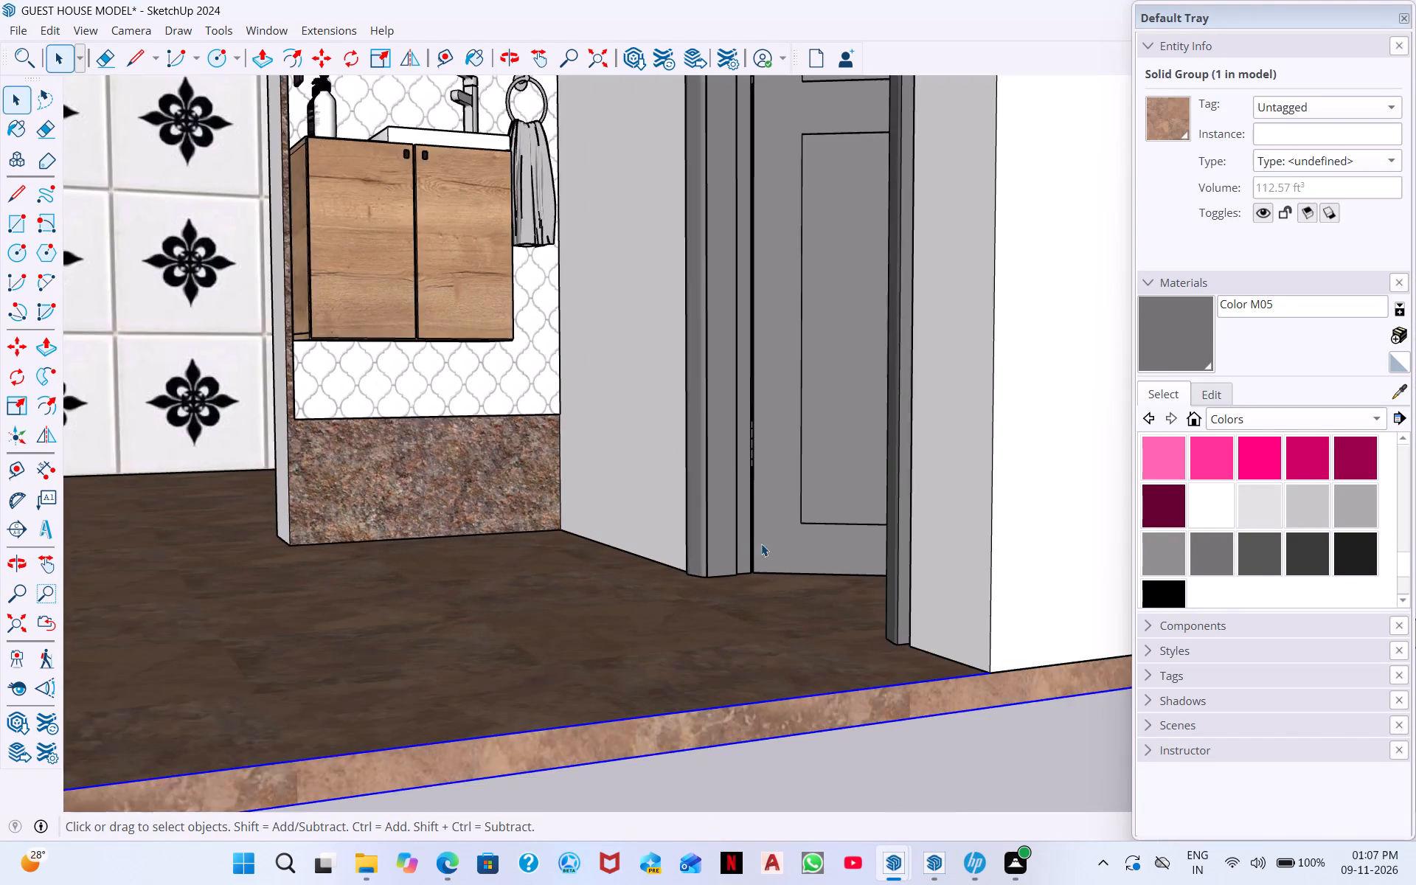
{"action": "scroll", "coordinate": [761, 544], "scroll_direction": "down", "scroll_amount": 2}
{"action": "middle_click_drag", "start_coordinate": [907, 586], "coordinate": [719, 551]}
{"action": "scroll", "coordinate": [721, 552], "scroll_direction": "down", "scroll_amount": 4}
{"action": "left_click", "coordinate": [544, 683]}
{"action": "scroll", "coordinate": [618, 628], "scroll_direction": "down", "scroll_amount": 3}
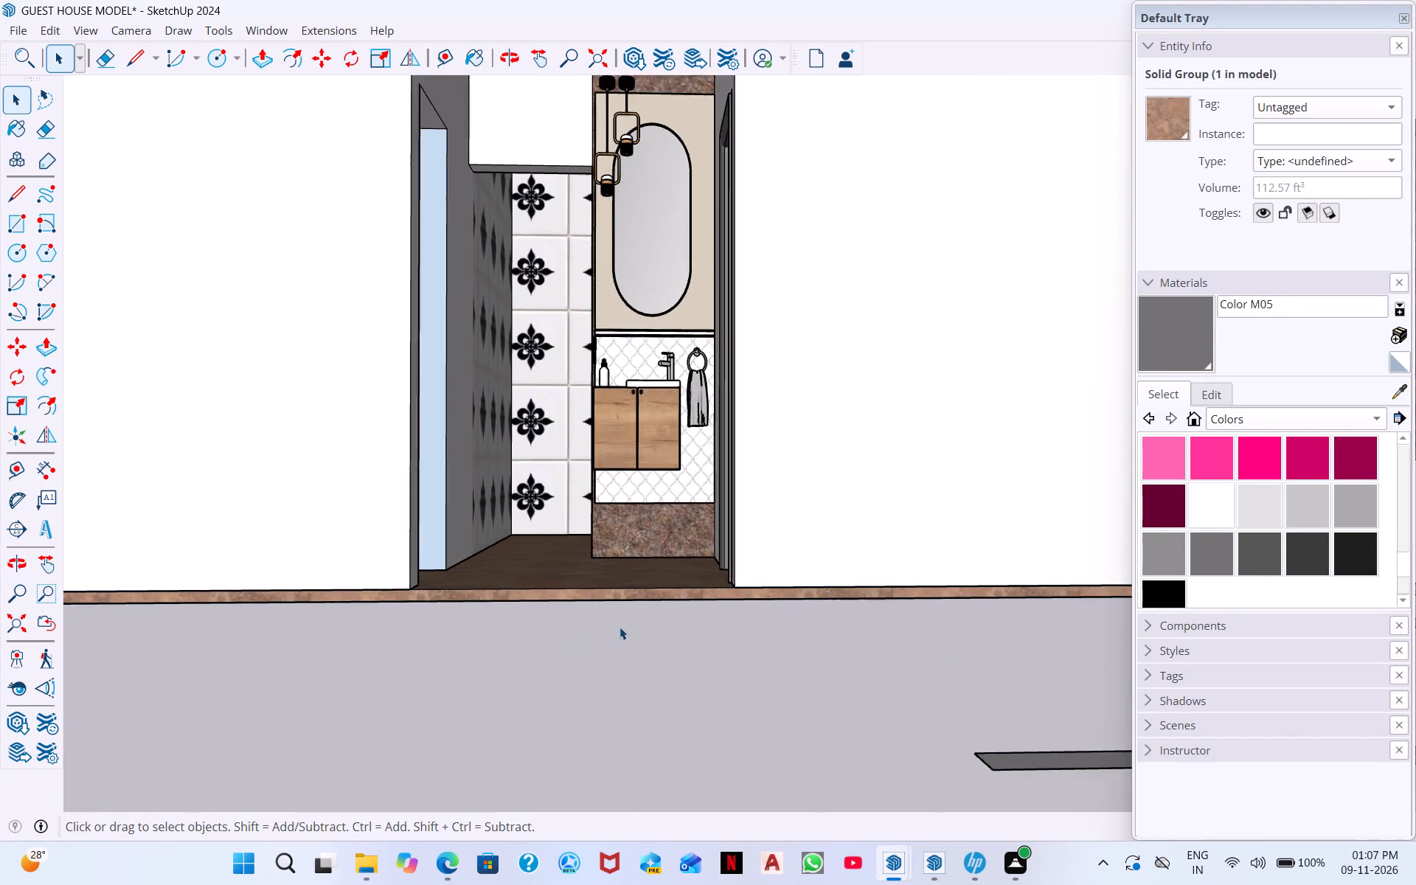
Select the whole remaining grey door outside and move it by its frame's bottom corner into the bedroom doorway, snapping it to the jamb's floor corner.
{"action": "scroll", "coordinate": [619, 627], "scroll_direction": "down", "scroll_amount": 12}
{"action": "middle_click_drag", "start_coordinate": [982, 644], "coordinate": [1250, 730]}
{"action": "scroll", "coordinate": [1252, 727], "scroll_direction": "down", "scroll_amount": 1}
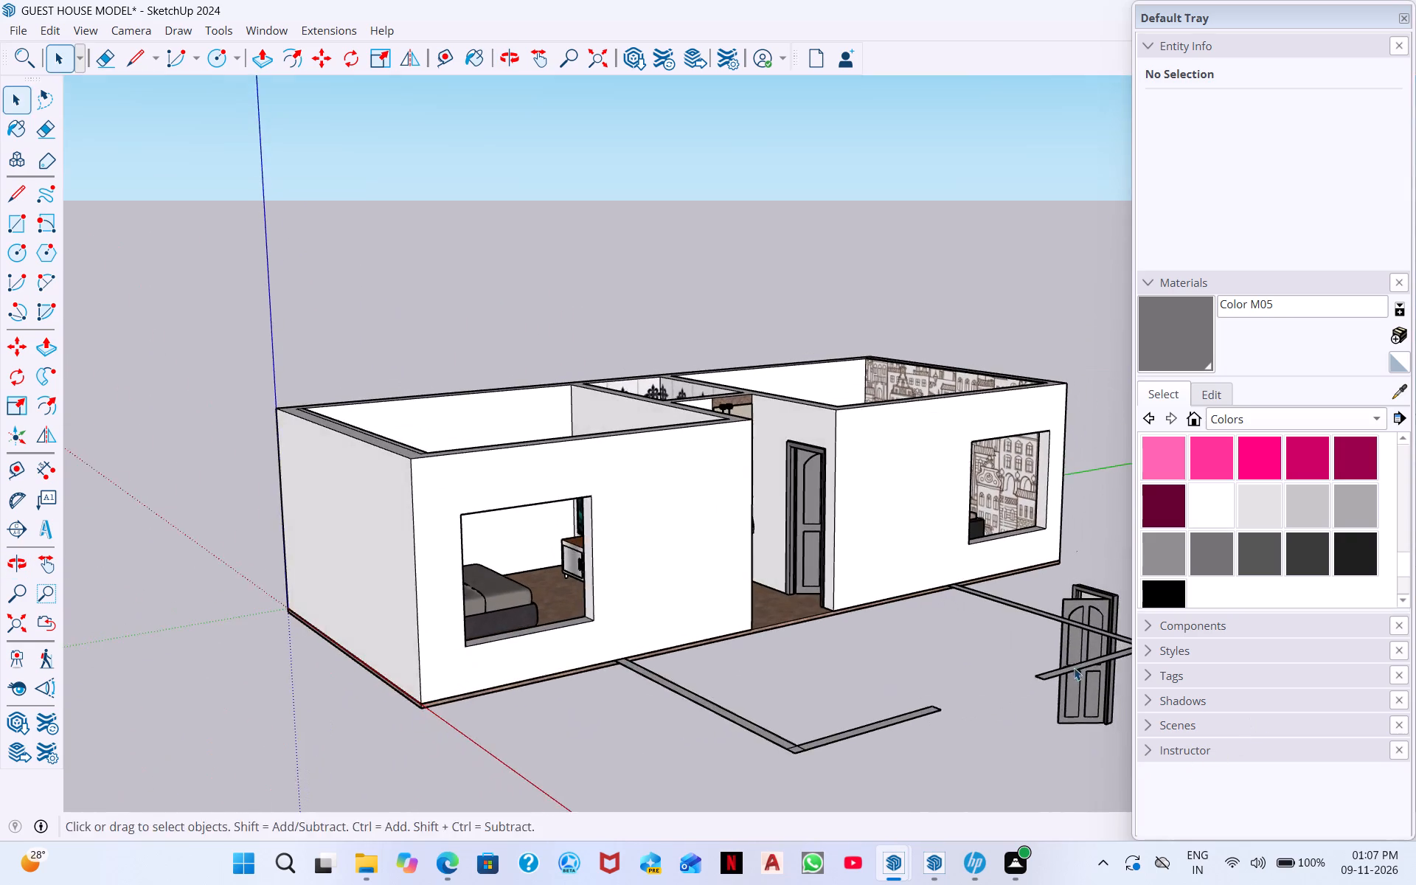
{"action": "middle_click_drag", "start_coordinate": [1074, 667], "coordinate": [757, 639]}
{"action": "left_click", "coordinate": [1100, 723]}
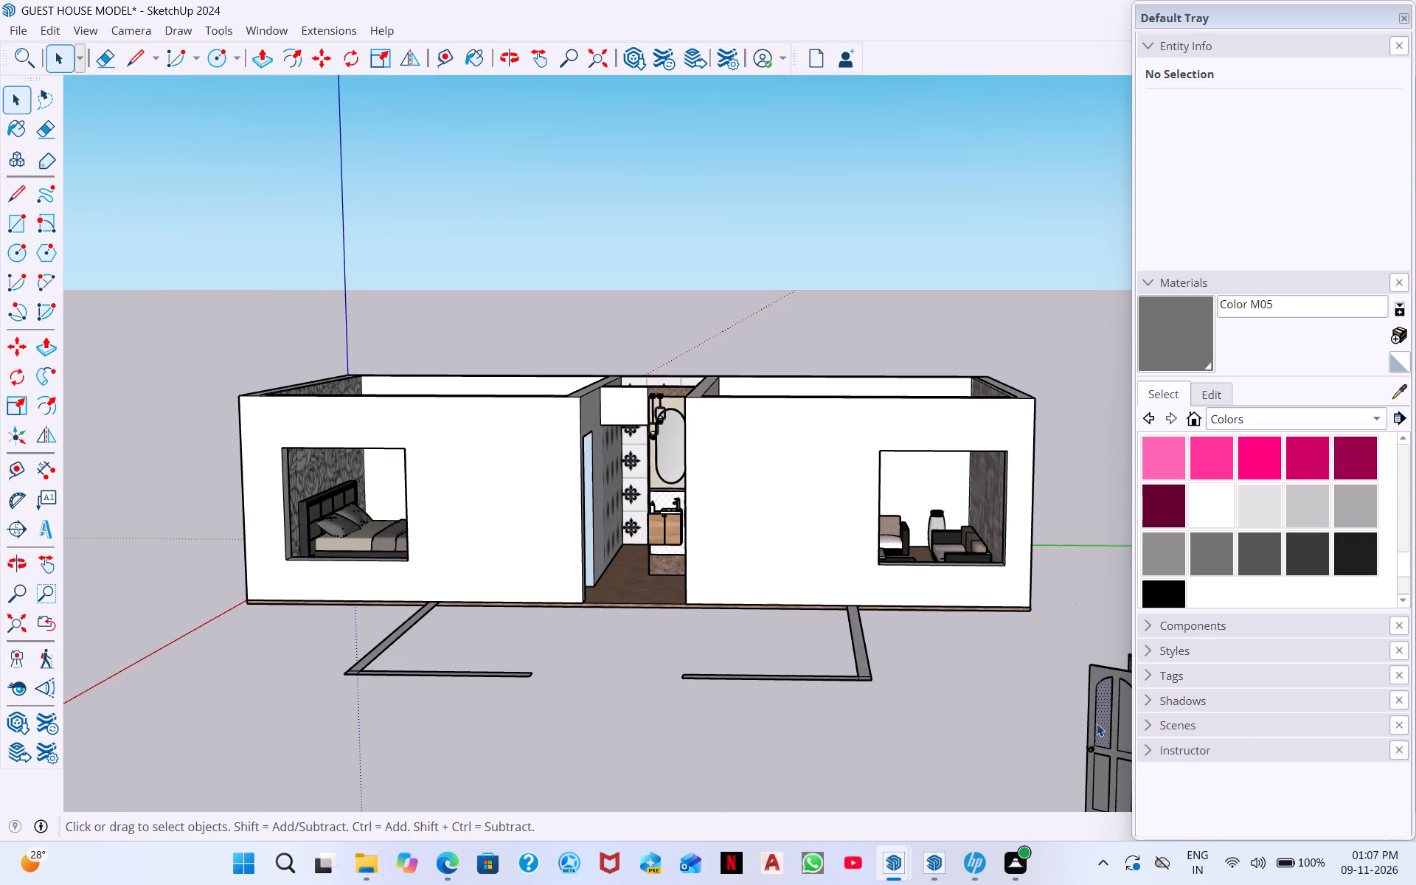
{"action": "middle_click_drag", "start_coordinate": [1091, 714], "coordinate": [738, 482]}
{"action": "scroll", "coordinate": [717, 487], "scroll_direction": "down", "scroll_amount": 7}
{"action": "middle_click_drag", "start_coordinate": [952, 593], "coordinate": [931, 682]}
{"action": "scroll", "coordinate": [951, 602], "scroll_direction": "down", "scroll_amount": 1}
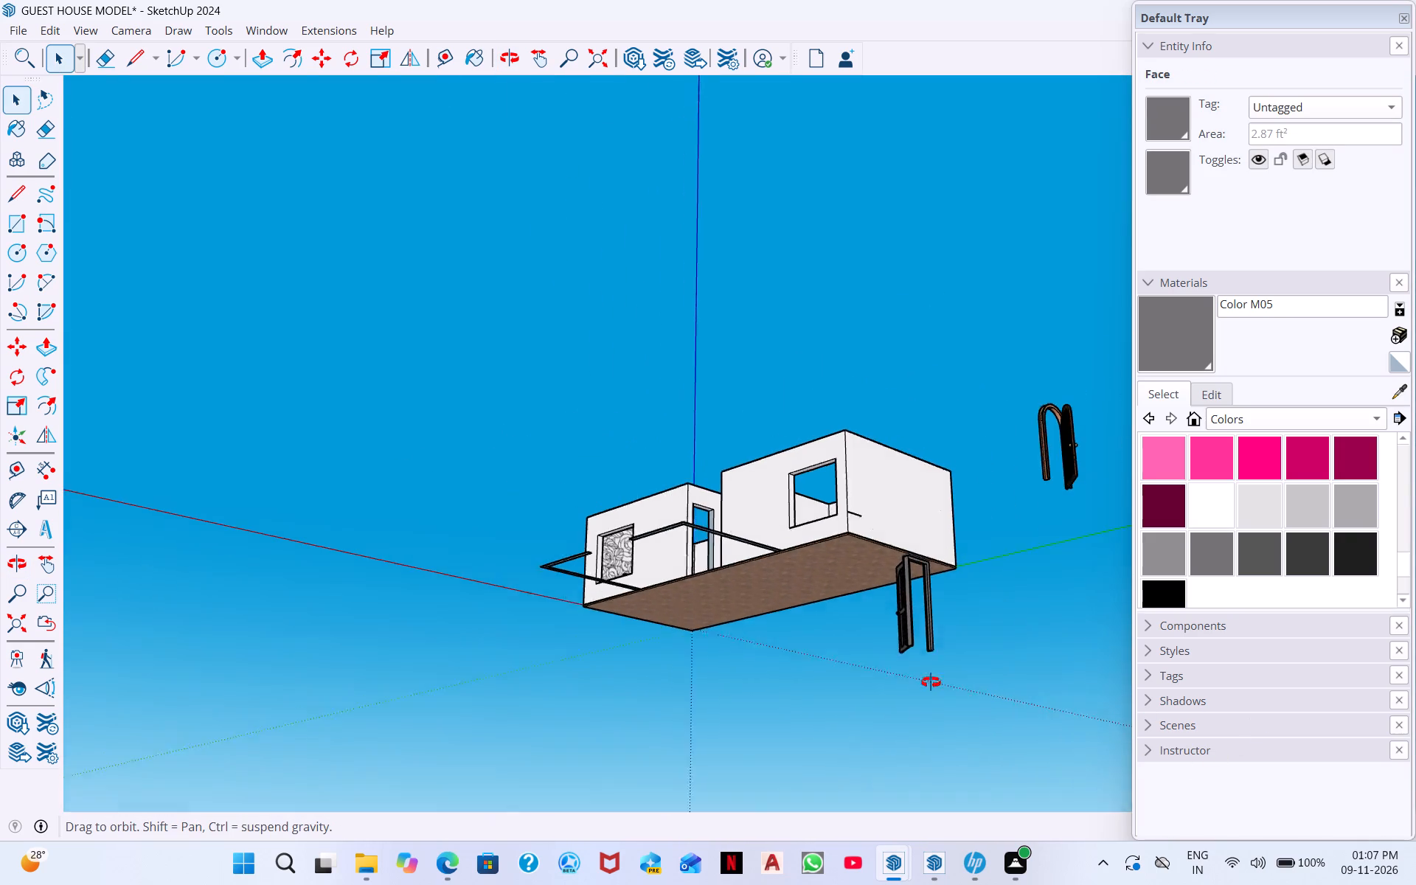
{"action": "middle_click_drag", "start_coordinate": [931, 682], "coordinate": [903, 865]}
{"action": "left_click", "coordinate": [971, 675]}
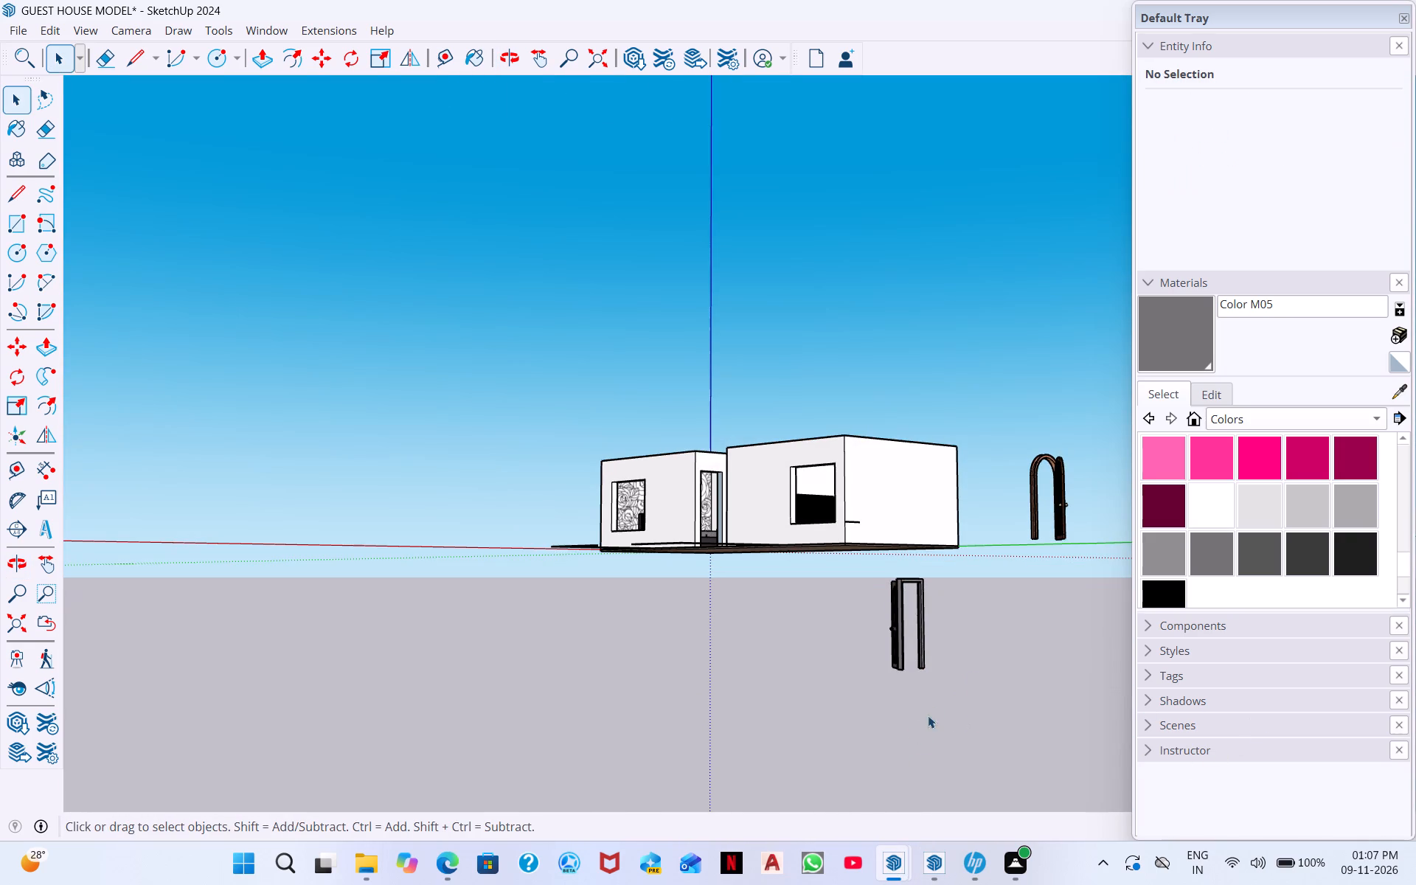
{"action": "scroll", "coordinate": [901, 715], "scroll_direction": "down", "scroll_amount": 1}
{"action": "middle_click_drag", "start_coordinate": [909, 722], "coordinate": [1094, 755]}
{"action": "scroll", "coordinate": [903, 627], "scroll_direction": "up", "scroll_amount": 10}
{"action": "scroll", "coordinate": [903, 627], "scroll_direction": "down", "scroll_amount": 5}
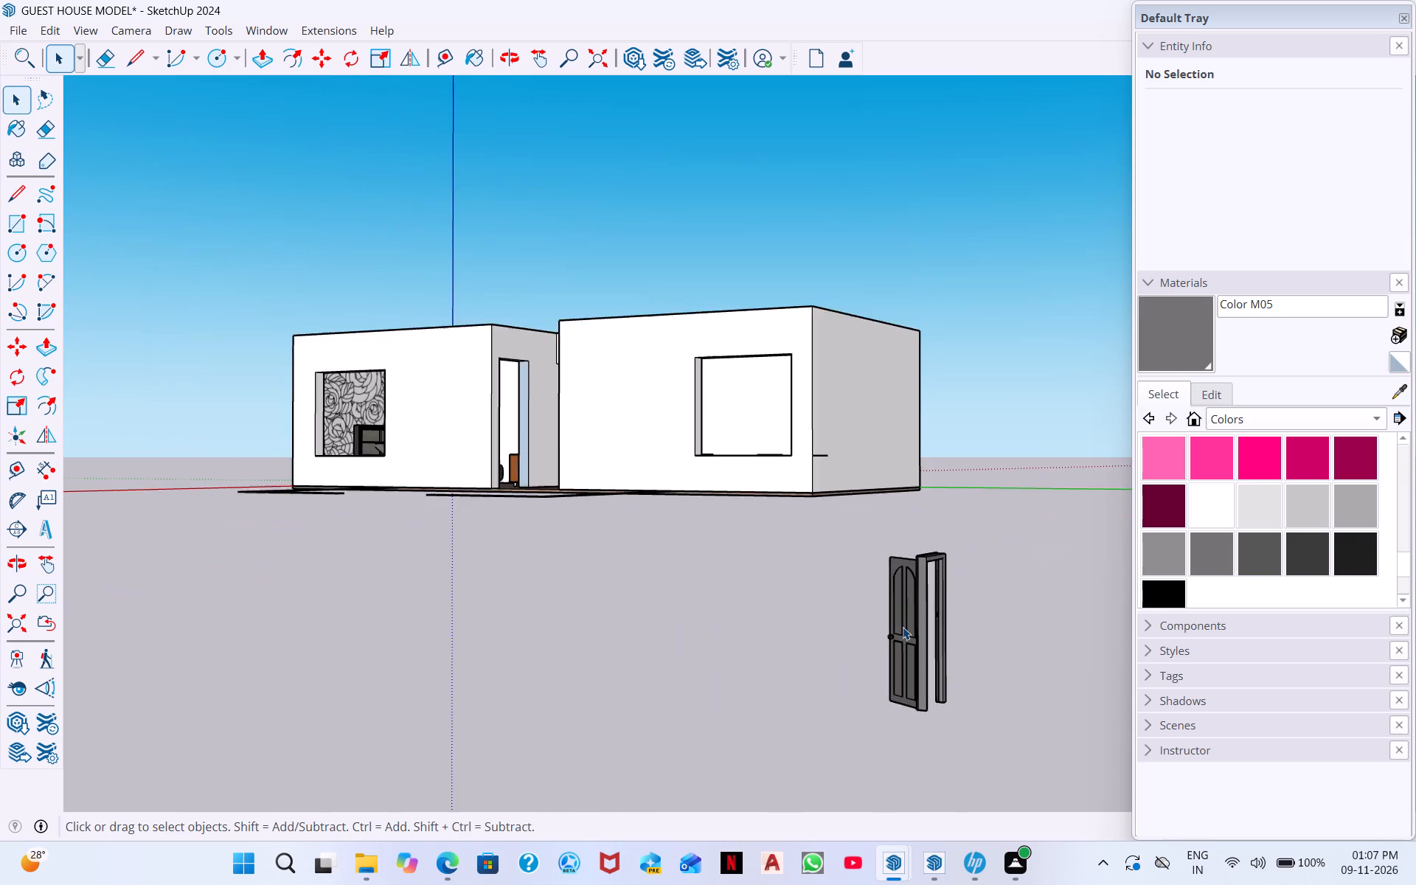
{"action": "scroll", "coordinate": [904, 628], "scroll_direction": "down", "scroll_amount": 3}
{"action": "scroll", "coordinate": [904, 628], "scroll_direction": "up", "scroll_amount": 1}
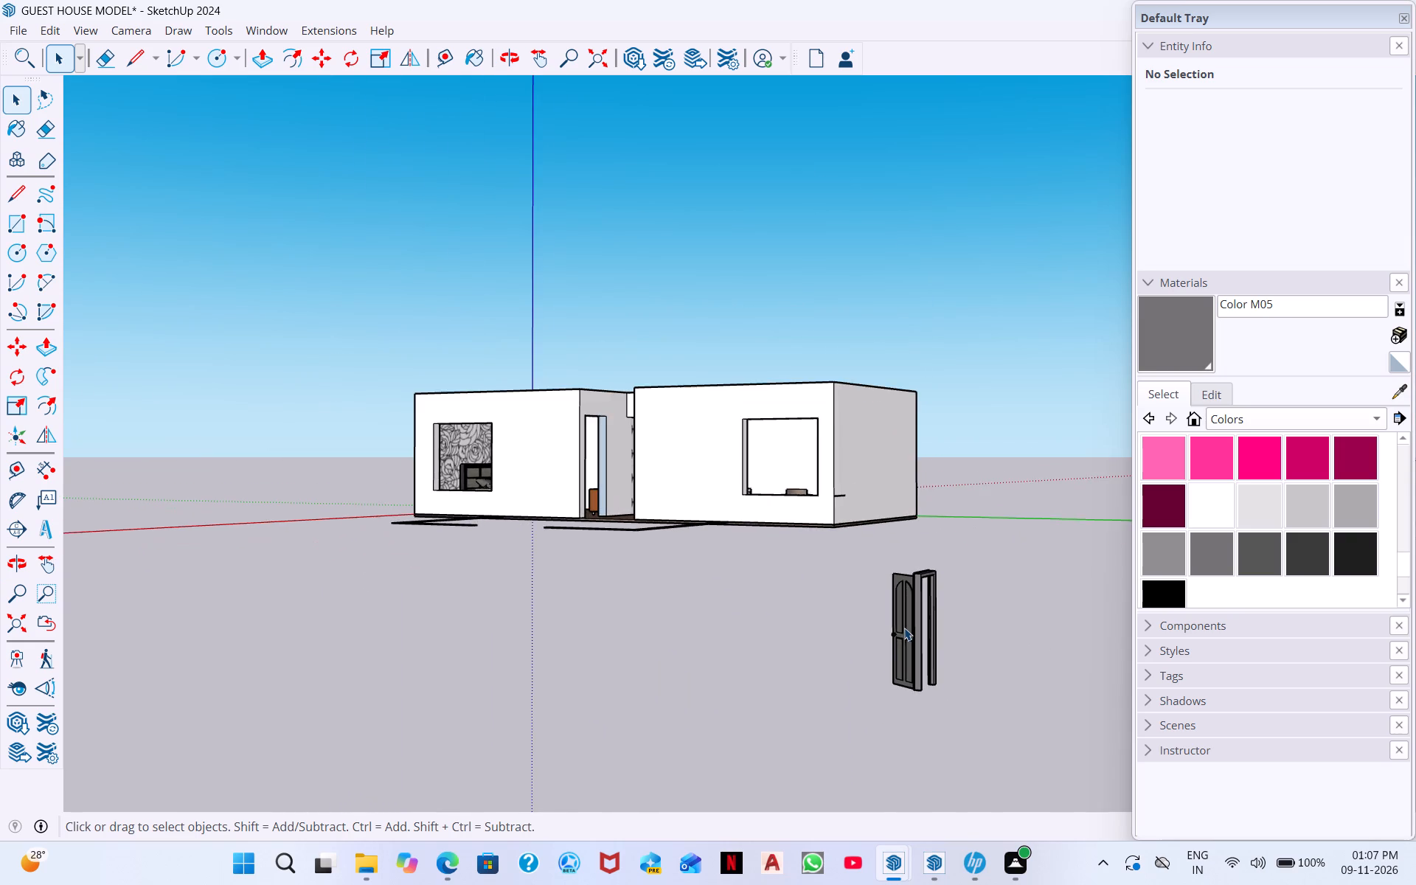
{"action": "scroll", "coordinate": [904, 628], "scroll_direction": "down", "scroll_amount": 2}
{"action": "middle_click_drag", "start_coordinate": [903, 673], "coordinate": [687, 726]}
{"action": "left_click_drag", "start_coordinate": [945, 742], "coordinate": [829, 581]}
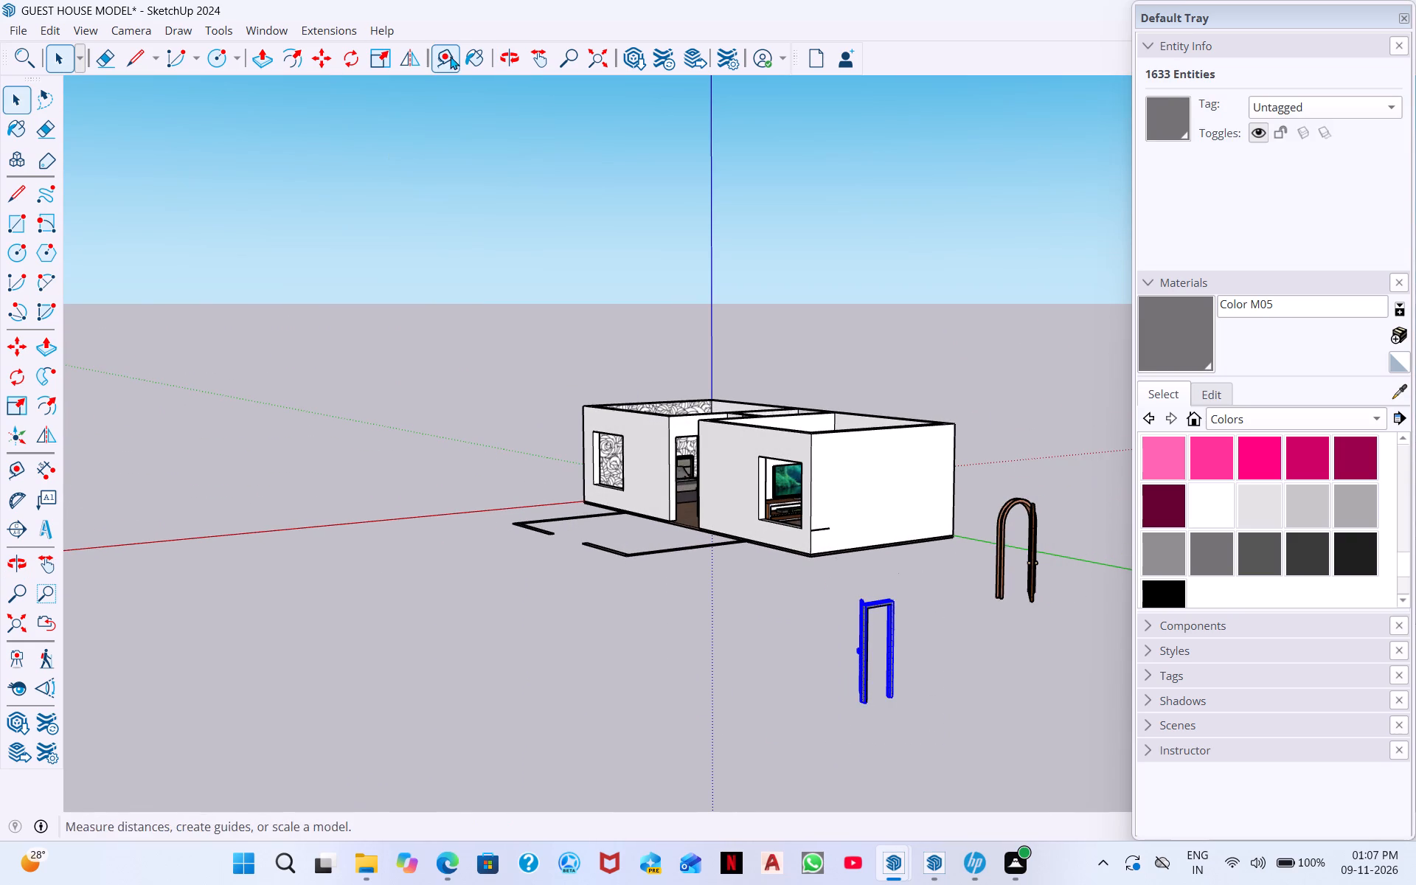
{"action": "left_click", "coordinate": [319, 63]}
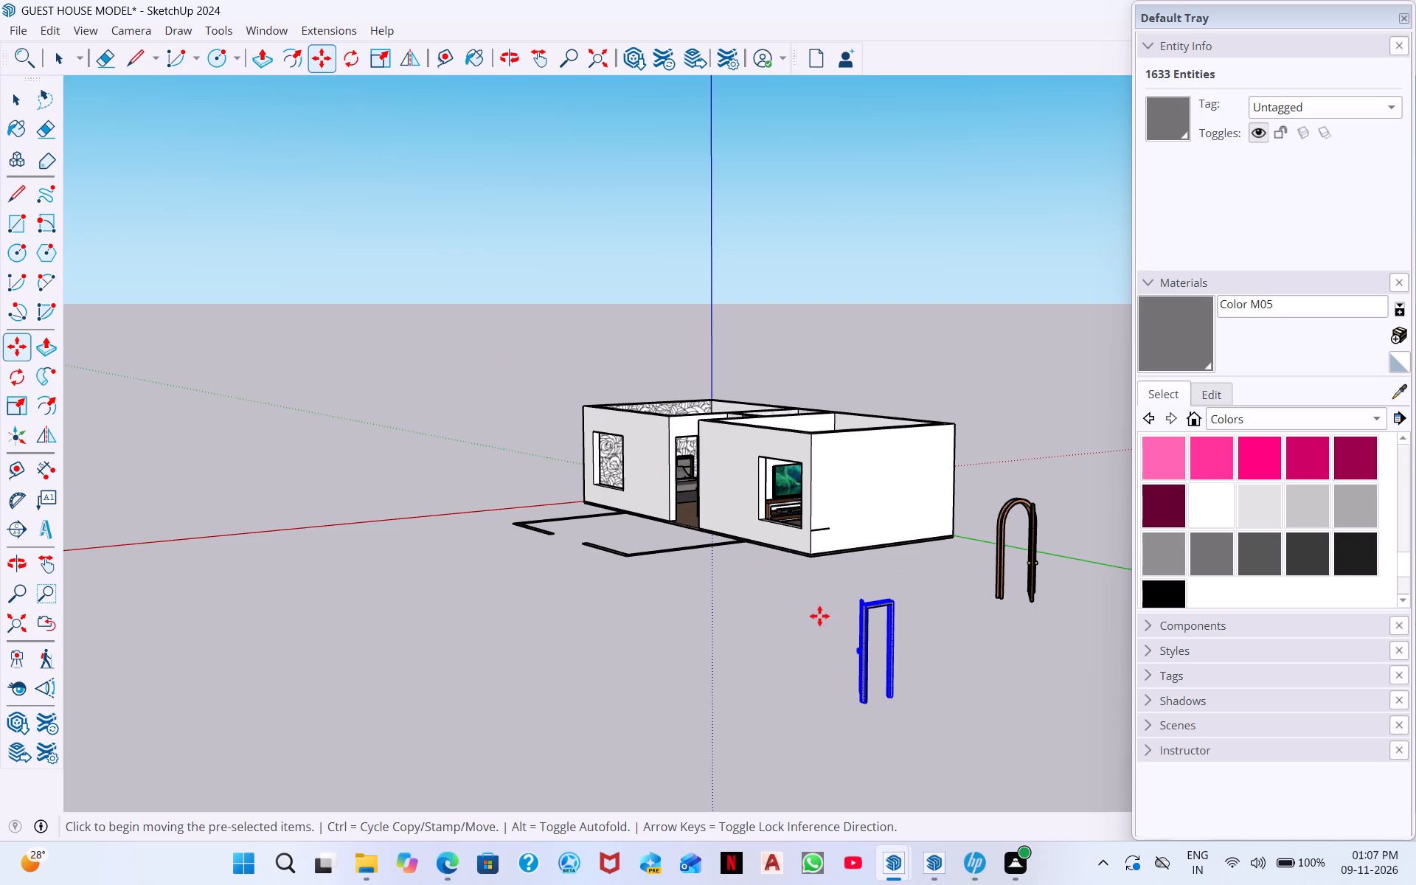
{"action": "scroll", "coordinate": [903, 719], "scroll_direction": "up", "scroll_amount": 4}
{"action": "scroll", "coordinate": [833, 663], "scroll_direction": "up", "scroll_amount": 5}
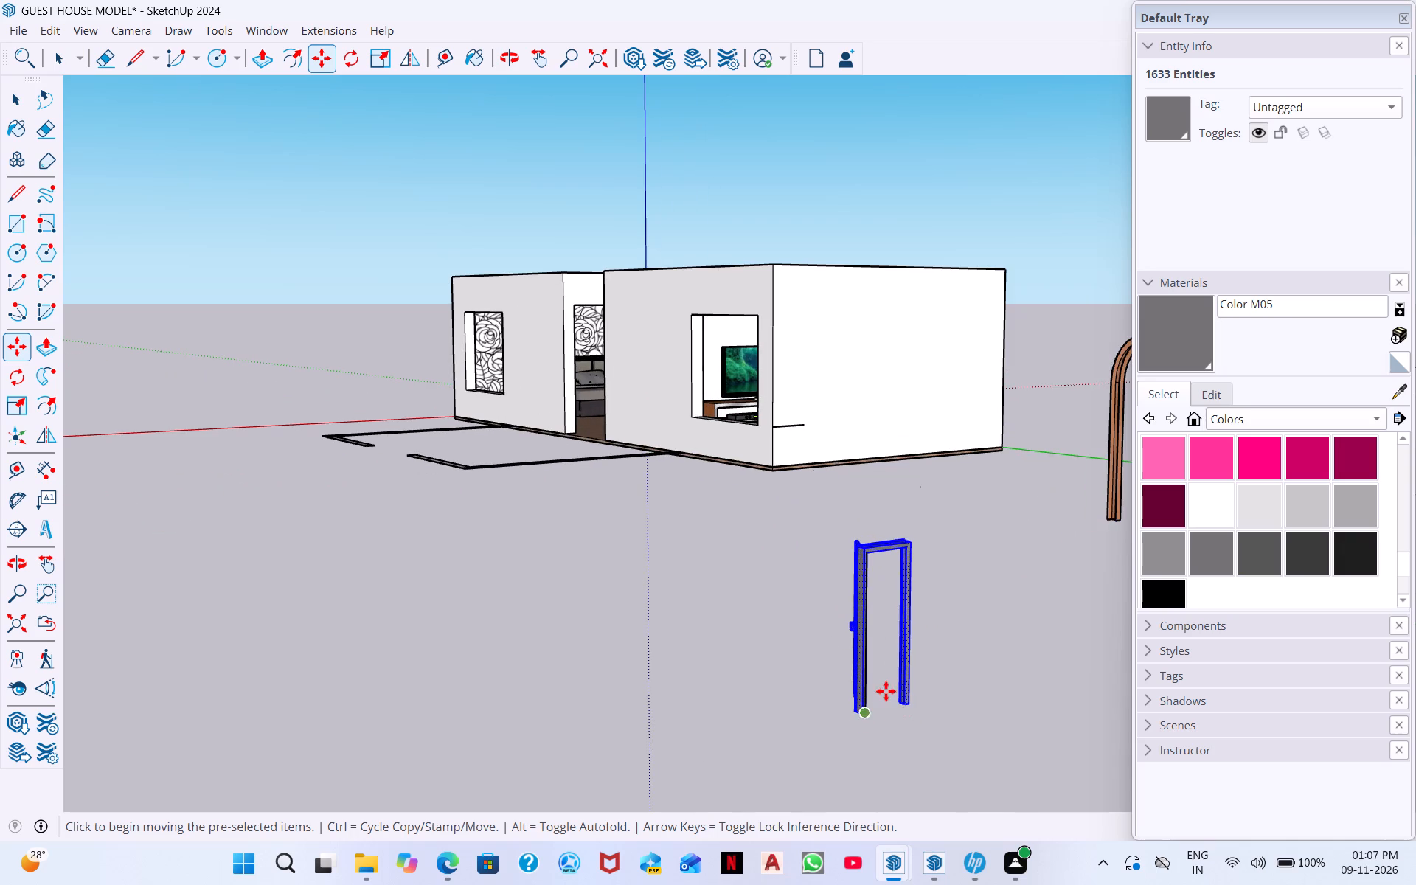
{"action": "middle_click_drag", "start_coordinate": [886, 690], "coordinate": [684, 622]}
{"action": "scroll", "coordinate": [777, 729], "scroll_direction": "up", "scroll_amount": 9}
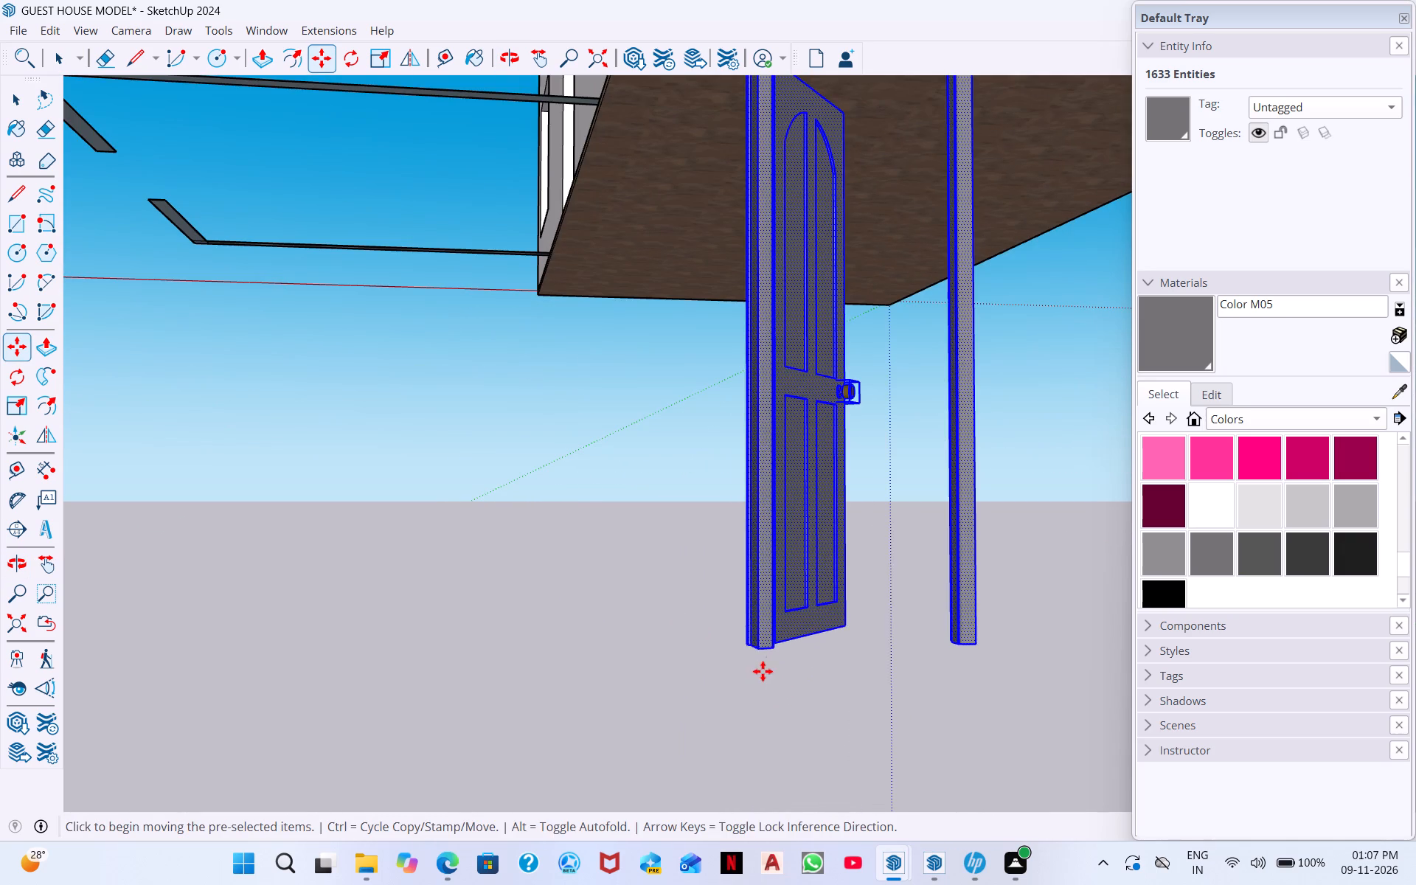
{"action": "scroll", "coordinate": [765, 653], "scroll_direction": "up", "scroll_amount": 5}
{"action": "scroll", "coordinate": [749, 628], "scroll_direction": "down", "scroll_amount": 8}
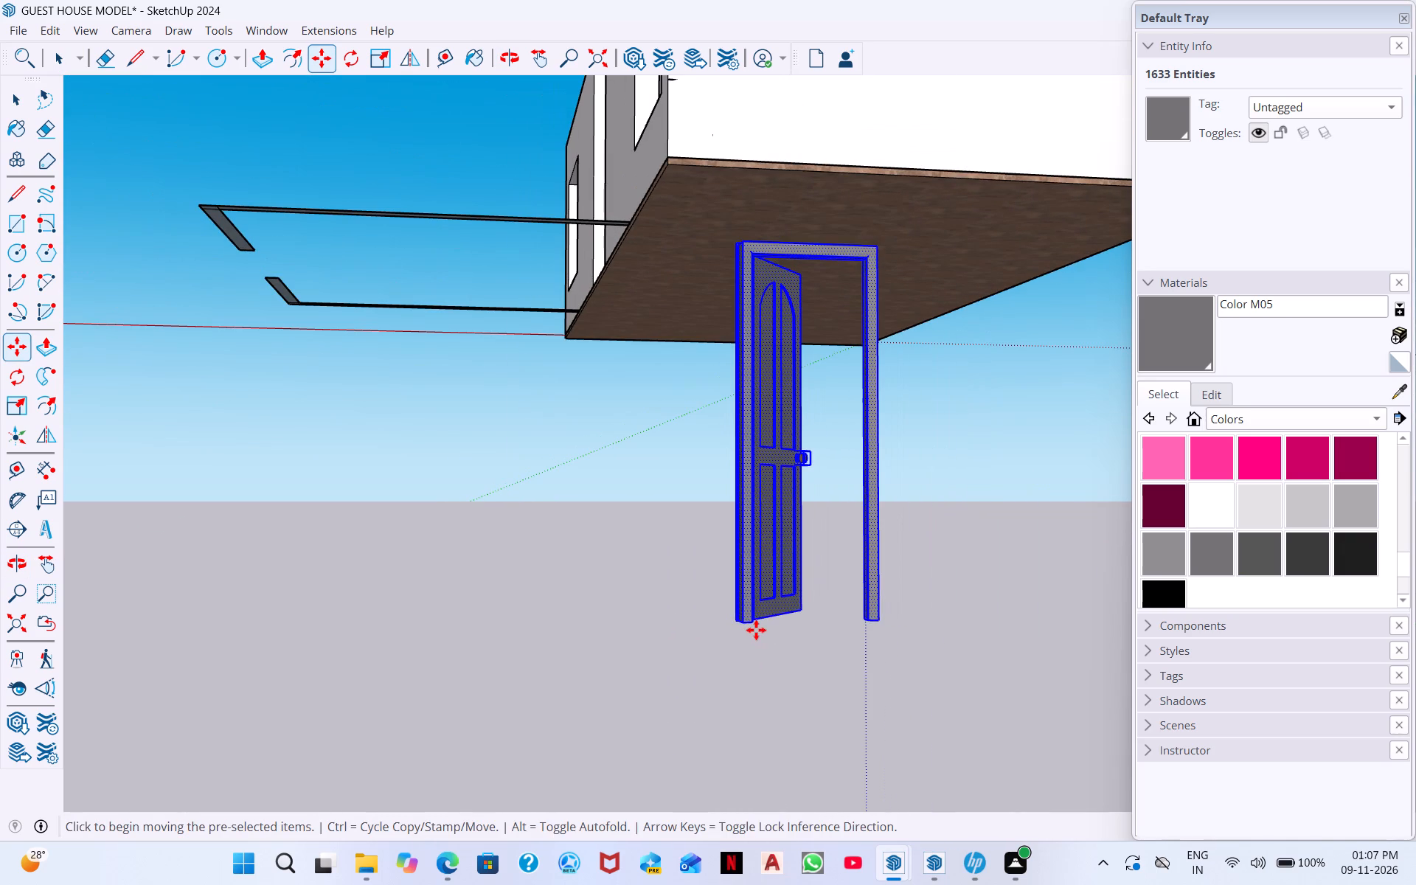
{"action": "middle_click_drag", "start_coordinate": [756, 630], "coordinate": [945, 630]}
{"action": "scroll", "coordinate": [935, 624], "scroll_direction": "up", "scroll_amount": 5}
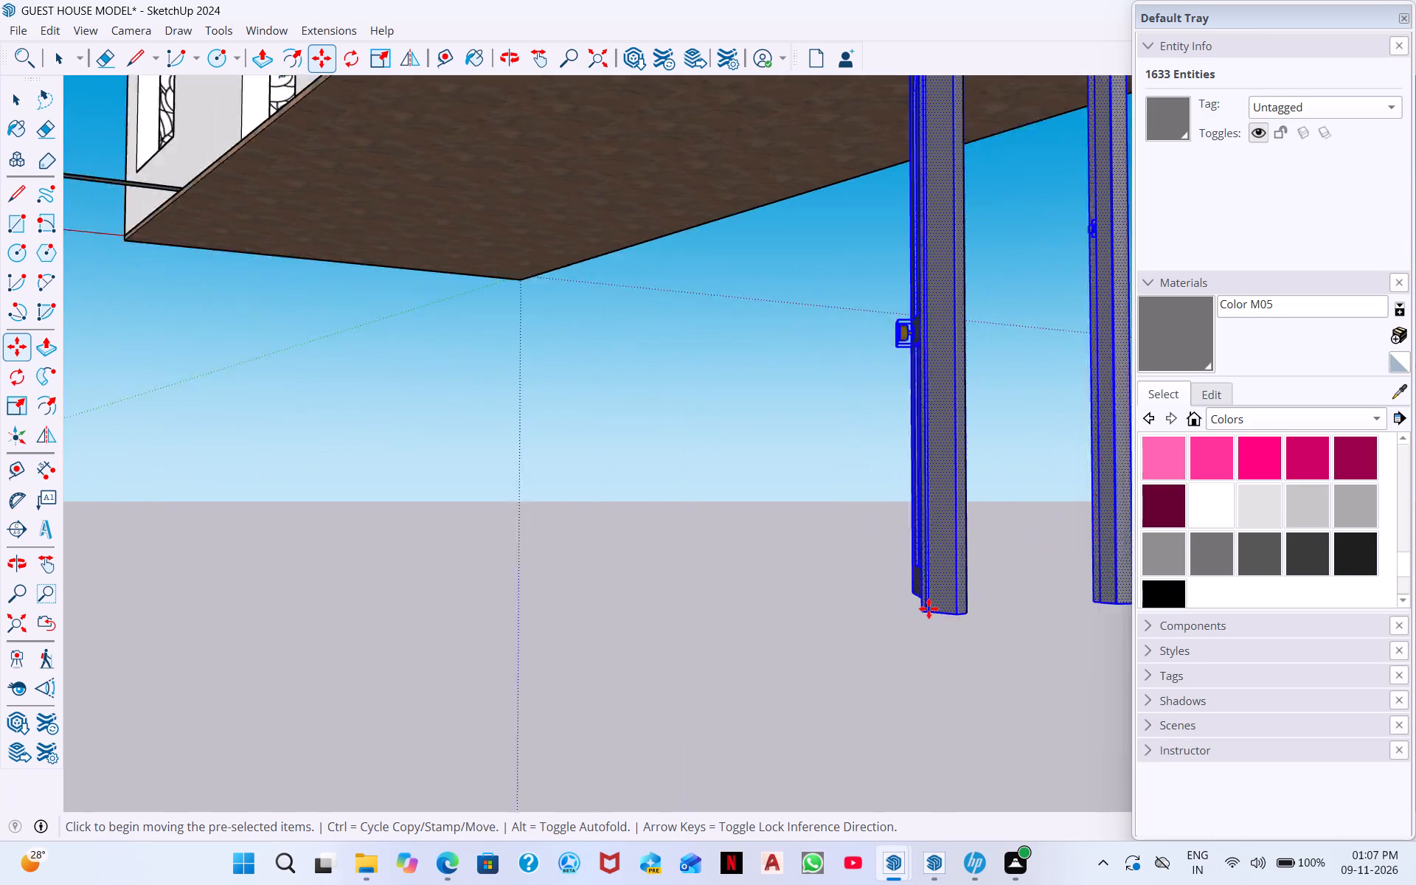
{"action": "scroll", "coordinate": [937, 611], "scroll_direction": "up", "scroll_amount": 5}
{"action": "scroll", "coordinate": [971, 614], "scroll_direction": "down", "scroll_amount": 7}
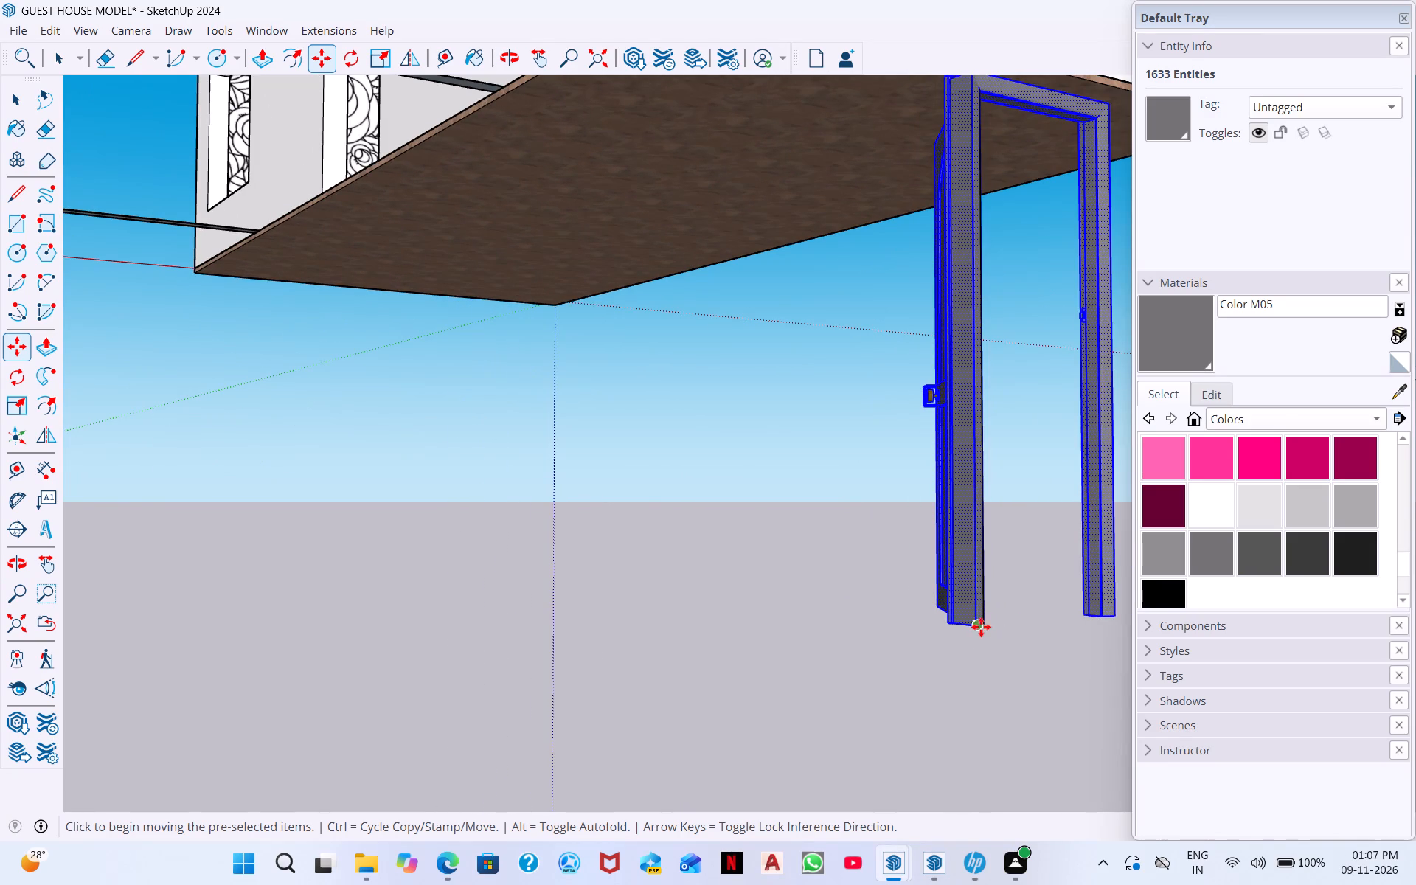
{"action": "left_click", "coordinate": [977, 627]}
{"action": "scroll", "coordinate": [659, 470], "scroll_direction": "down", "scroll_amount": 8}
{"action": "middle_click_drag", "start_coordinate": [498, 412], "coordinate": [443, 530]}
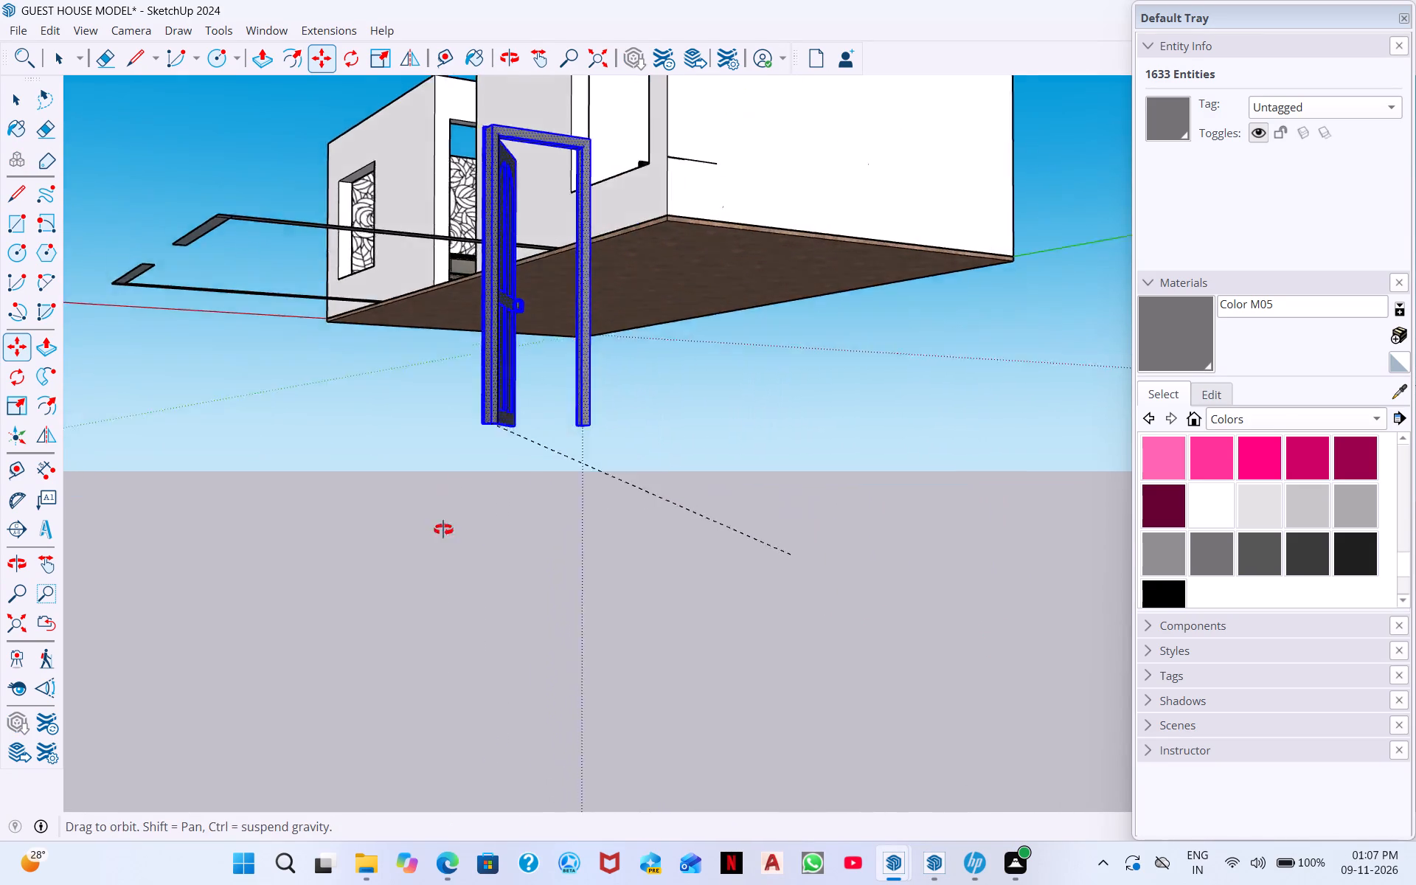
{"action": "middle_click_drag", "start_coordinate": [443, 530], "coordinate": [391, 670]}
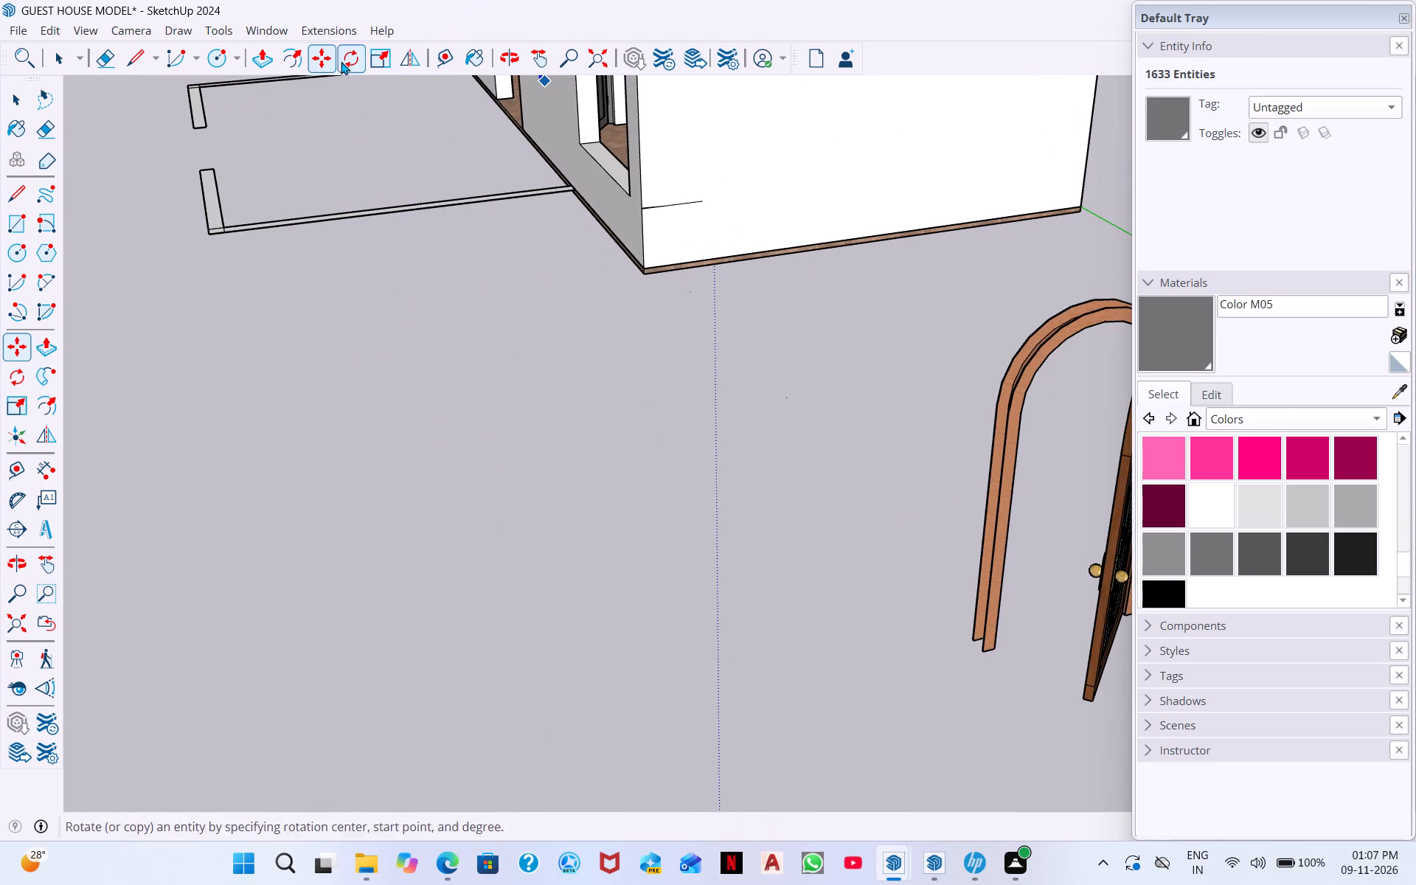
{"action": "left_click", "coordinate": [591, 66]}
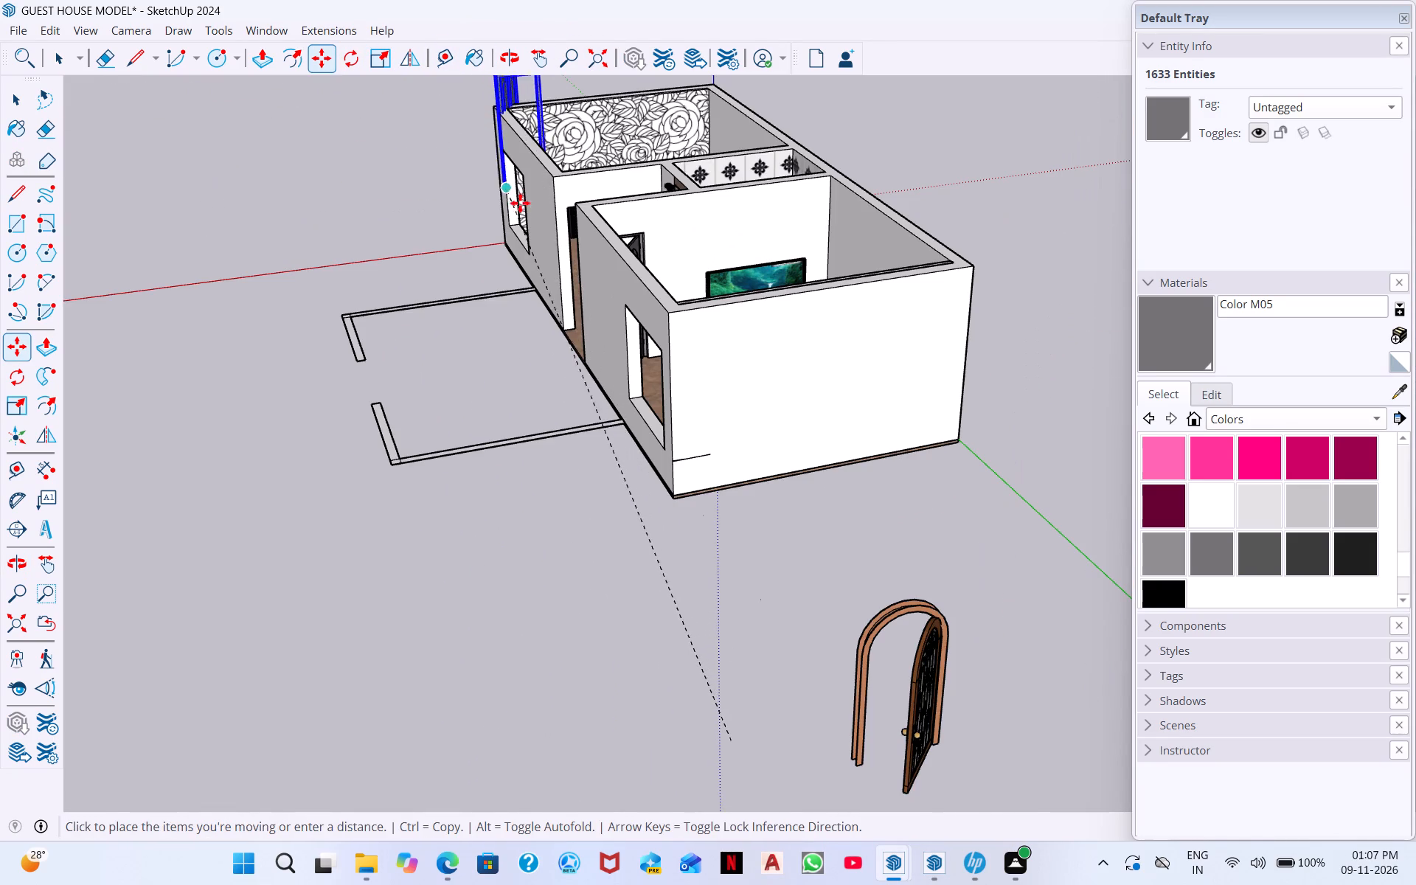
{"action": "scroll", "coordinate": [531, 178], "scroll_direction": "up", "scroll_amount": 3}
{"action": "scroll", "coordinate": [569, 358], "scroll_direction": "up", "scroll_amount": 9}
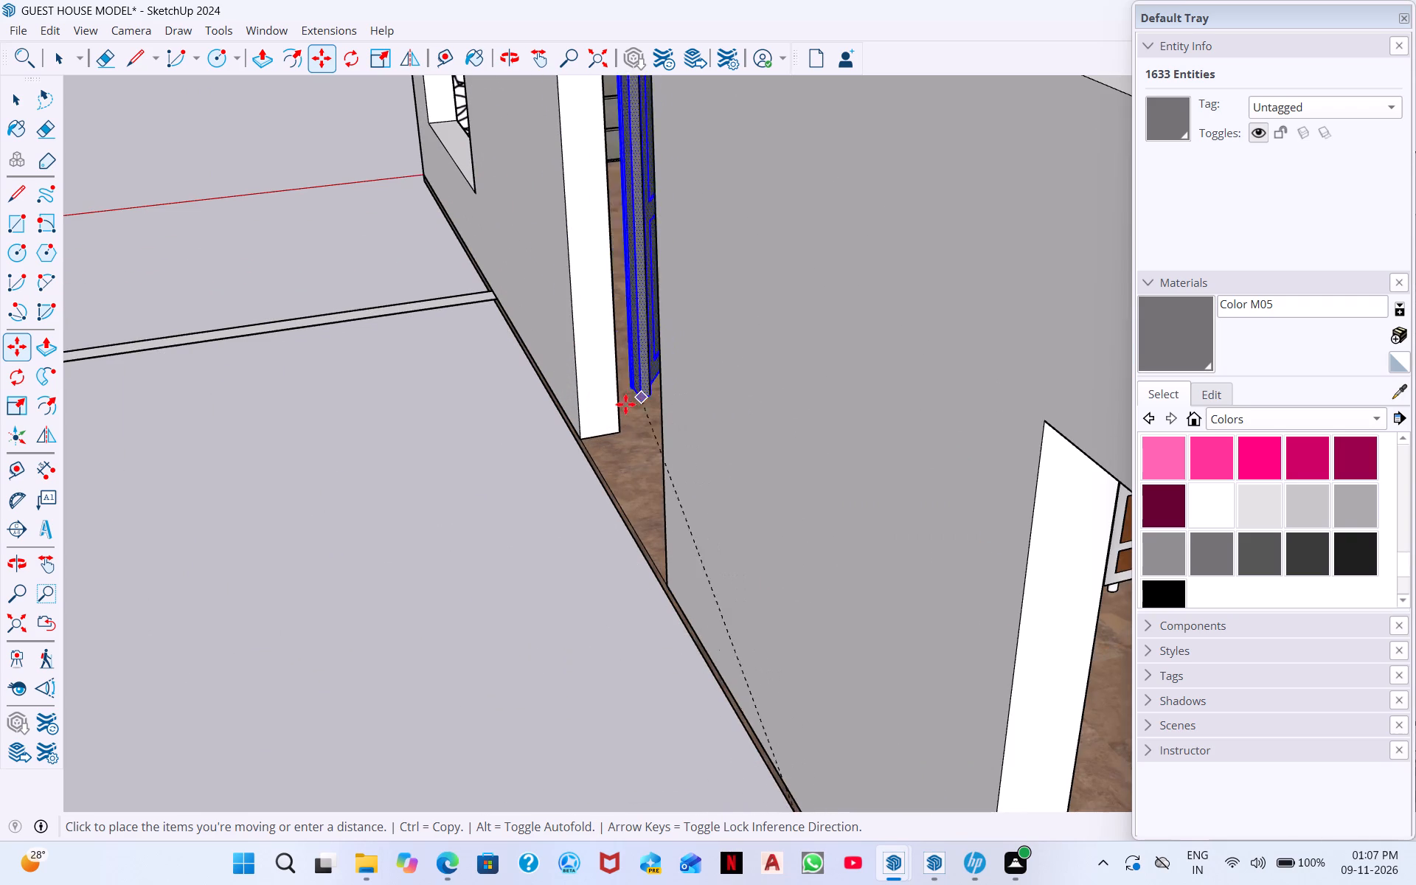
{"action": "left_click", "coordinate": [618, 432]}
Examine the fit of both grey doors on either side of the entrance passage, from the living room and the passage.
{"action": "scroll", "coordinate": [605, 378], "scroll_direction": "down", "scroll_amount": 2}
{"action": "middle_click_drag", "start_coordinate": [602, 389], "coordinate": [600, 398]}
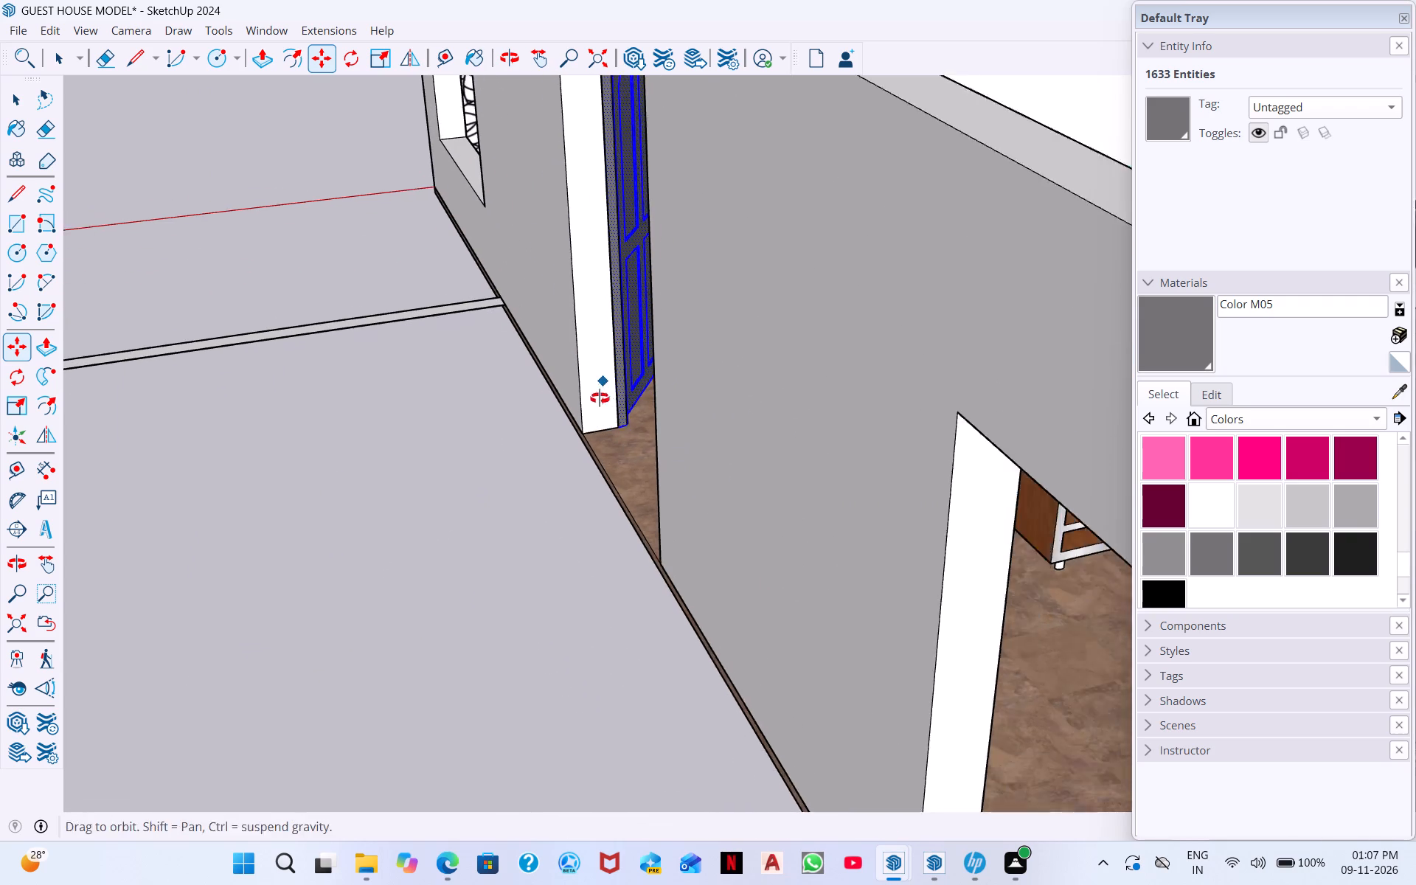
{"action": "middle_click_drag", "start_coordinate": [600, 398], "coordinate": [599, 400]}
{"action": "scroll", "coordinate": [600, 398], "scroll_direction": "down", "scroll_amount": 2}
{"action": "middle_click_drag", "start_coordinate": [630, 330], "coordinate": [406, 484]}
{"action": "scroll", "coordinate": [572, 550], "scroll_direction": "down", "scroll_amount": 1}
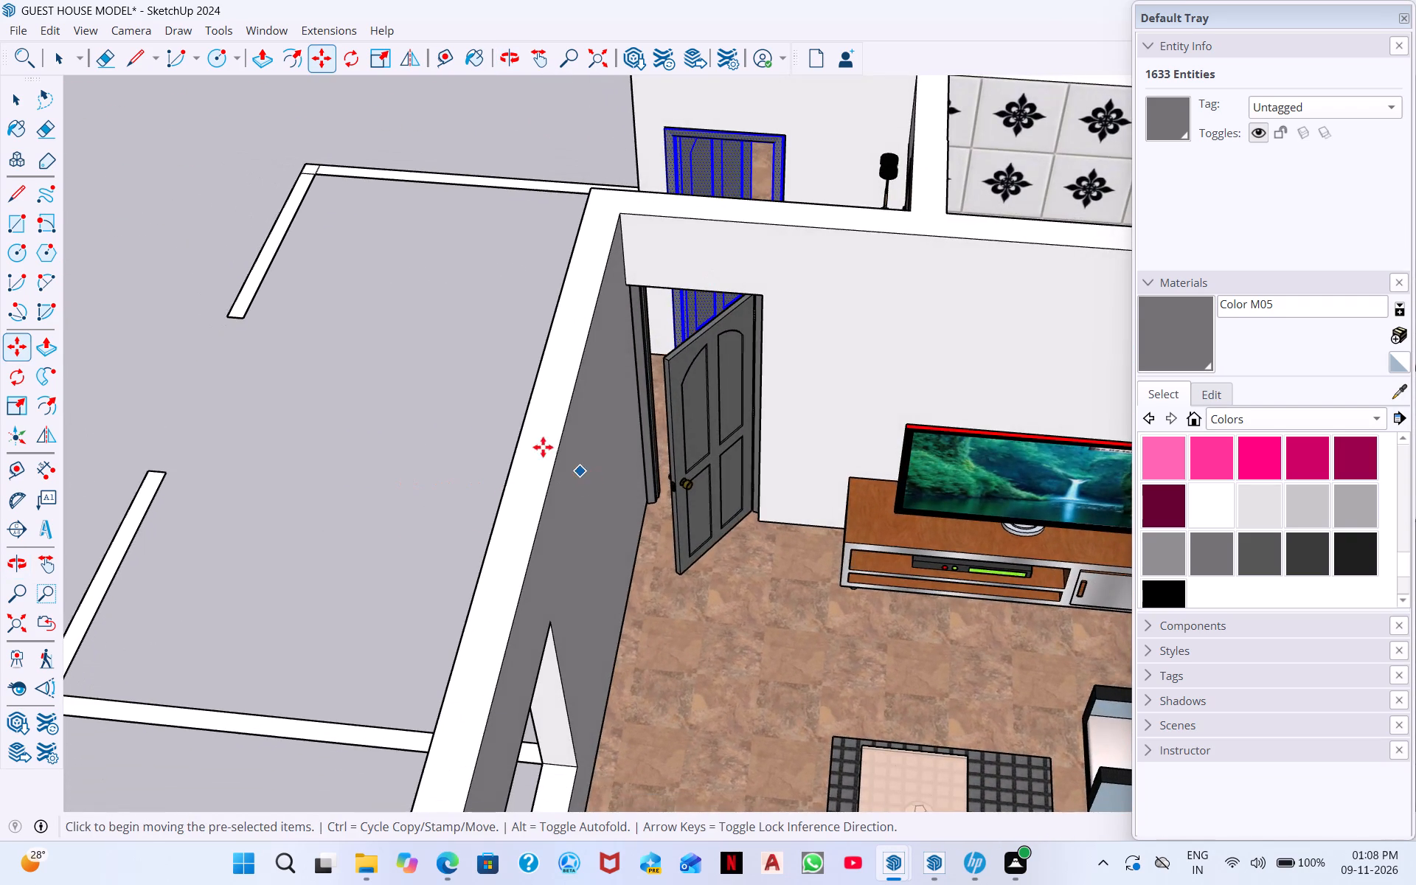
{"action": "scroll", "coordinate": [587, 400], "scroll_direction": "up", "scroll_amount": 5}
{"action": "scroll", "coordinate": [777, 360], "scroll_direction": "up", "scroll_amount": 4}
{"action": "scroll", "coordinate": [732, 533], "scroll_direction": "up", "scroll_amount": 10}
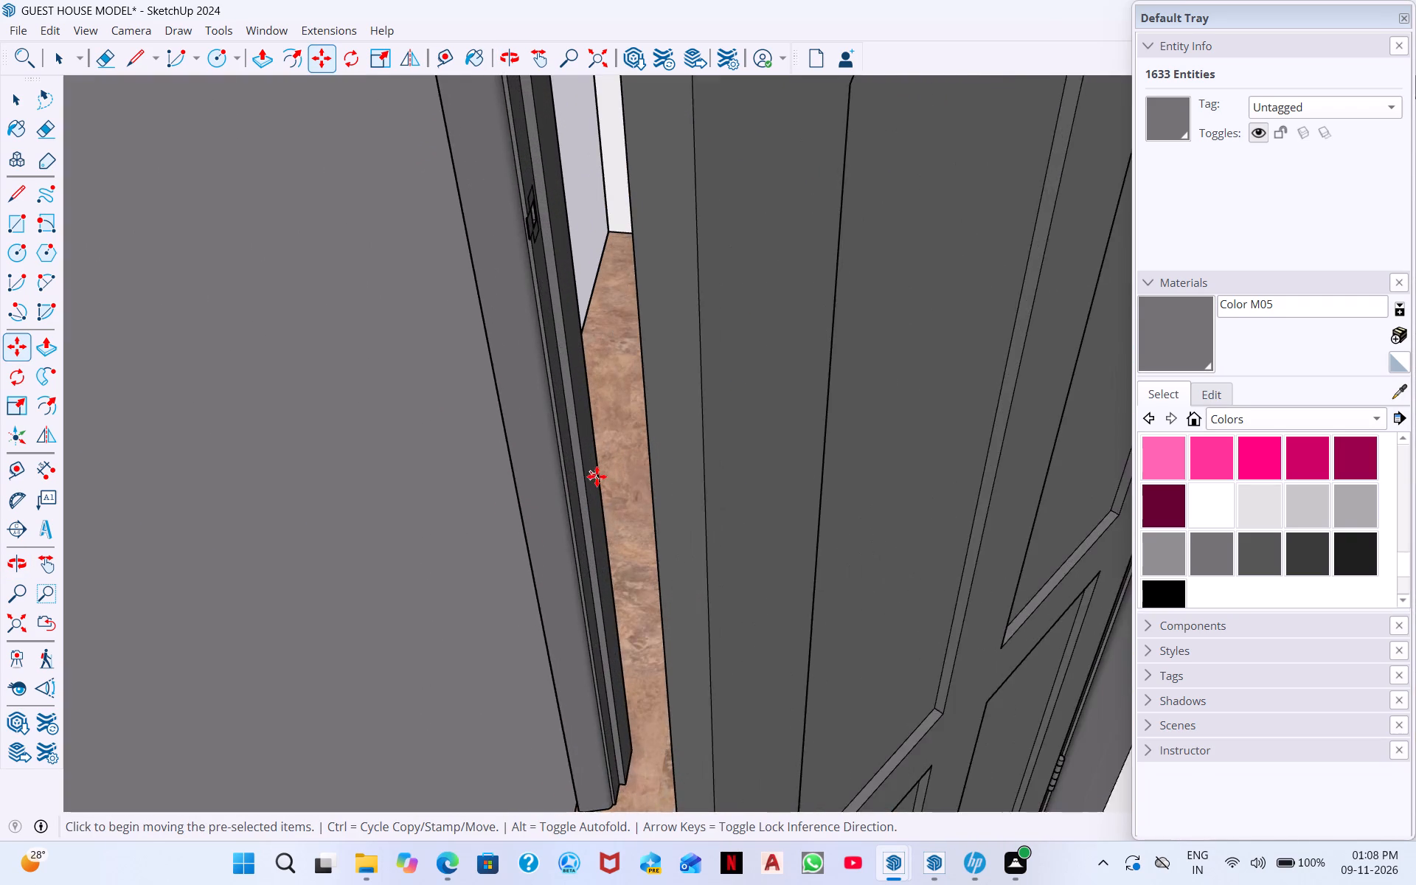
{"action": "scroll", "coordinate": [597, 476], "scroll_direction": "up", "scroll_amount": 5}
{"action": "middle_click_drag", "start_coordinate": [627, 478], "coordinate": [655, 473]}
{"action": "scroll", "coordinate": [649, 473], "scroll_direction": "down", "scroll_amount": 3}
{"action": "scroll", "coordinate": [719, 452], "scroll_direction": "down", "scroll_amount": 6}
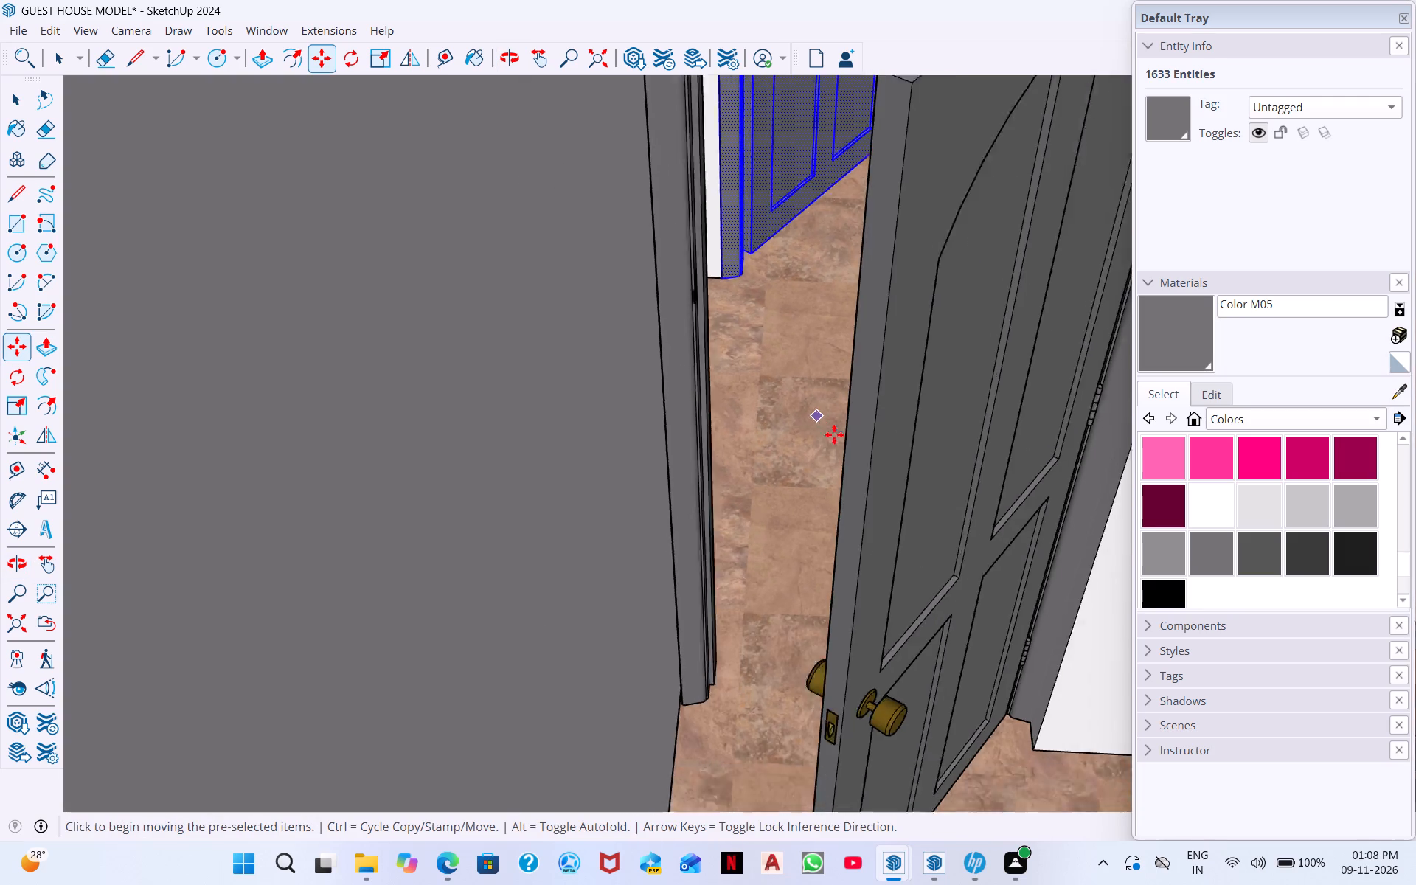
{"action": "scroll", "coordinate": [834, 434], "scroll_direction": "down", "scroll_amount": 4}
{"action": "middle_click_drag", "start_coordinate": [812, 462], "coordinate": [1311, 469]}
{"action": "middle_click_drag", "start_coordinate": [978, 469], "coordinate": [1326, 507]}
{"action": "middle_click_drag", "start_coordinate": [969, 447], "coordinate": [1296, 476]}
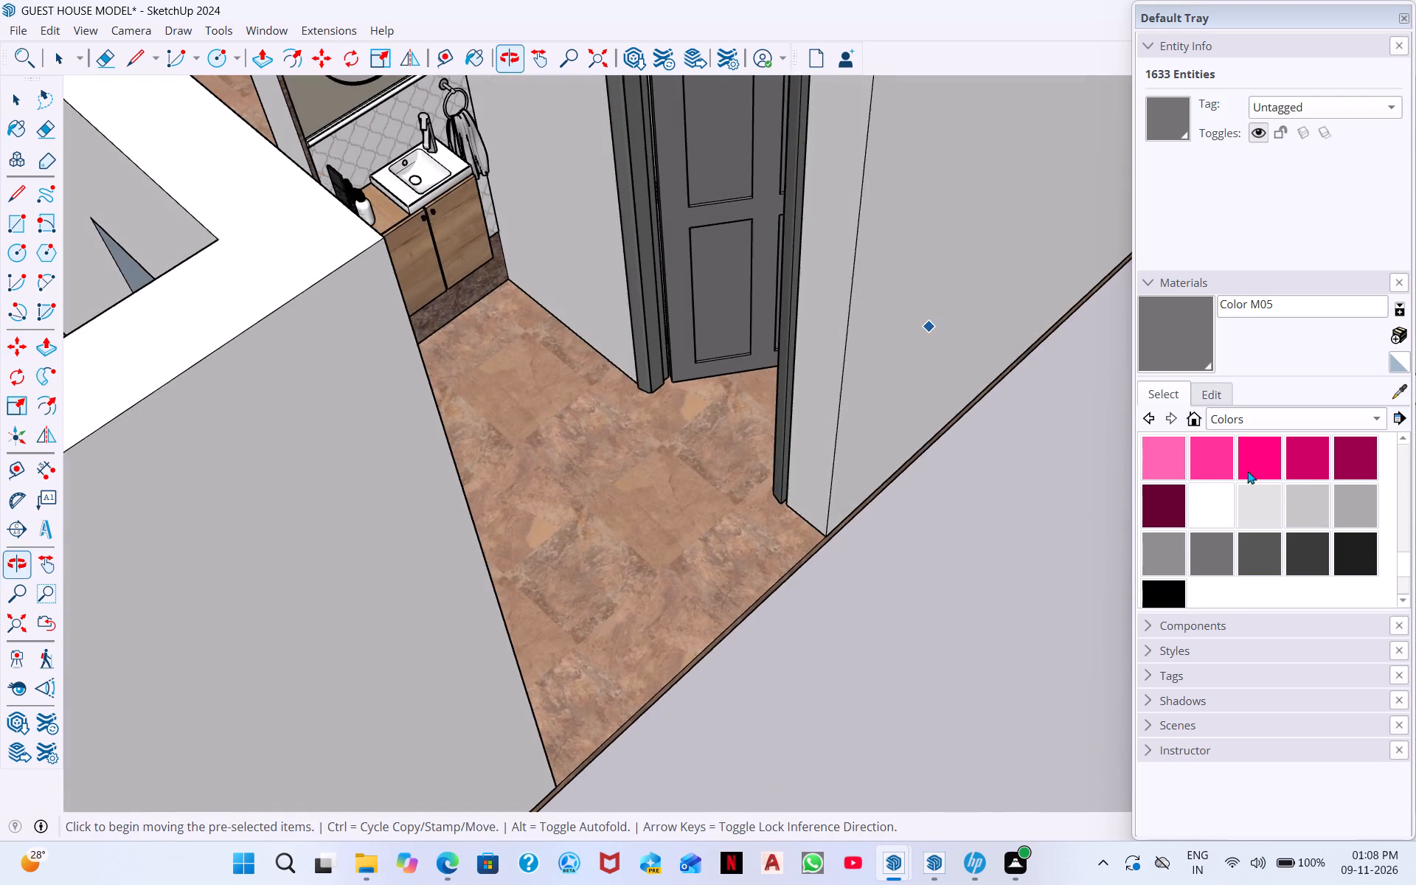
Examine the living room door's frame, leaf and jambs from the bedroom side and the entrance passage, and clear the selection.
{"action": "middle_click_drag", "start_coordinate": [947, 431], "coordinate": [1075, 425]}
{"action": "middle_click_drag", "start_coordinate": [792, 361], "coordinate": [1172, 326]}
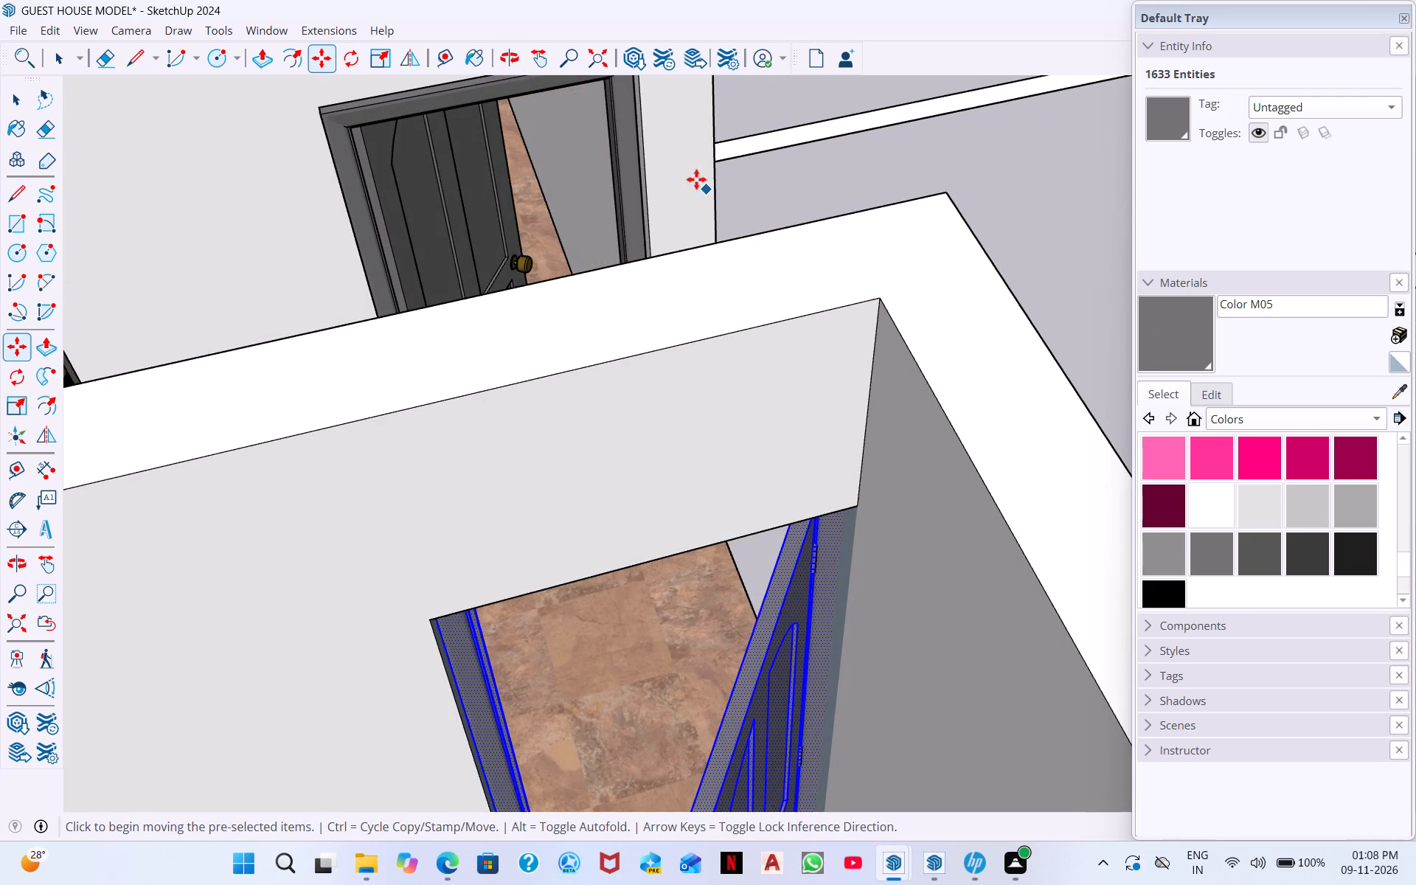
{"action": "scroll", "coordinate": [601, 163], "scroll_direction": "up", "scroll_amount": 5}
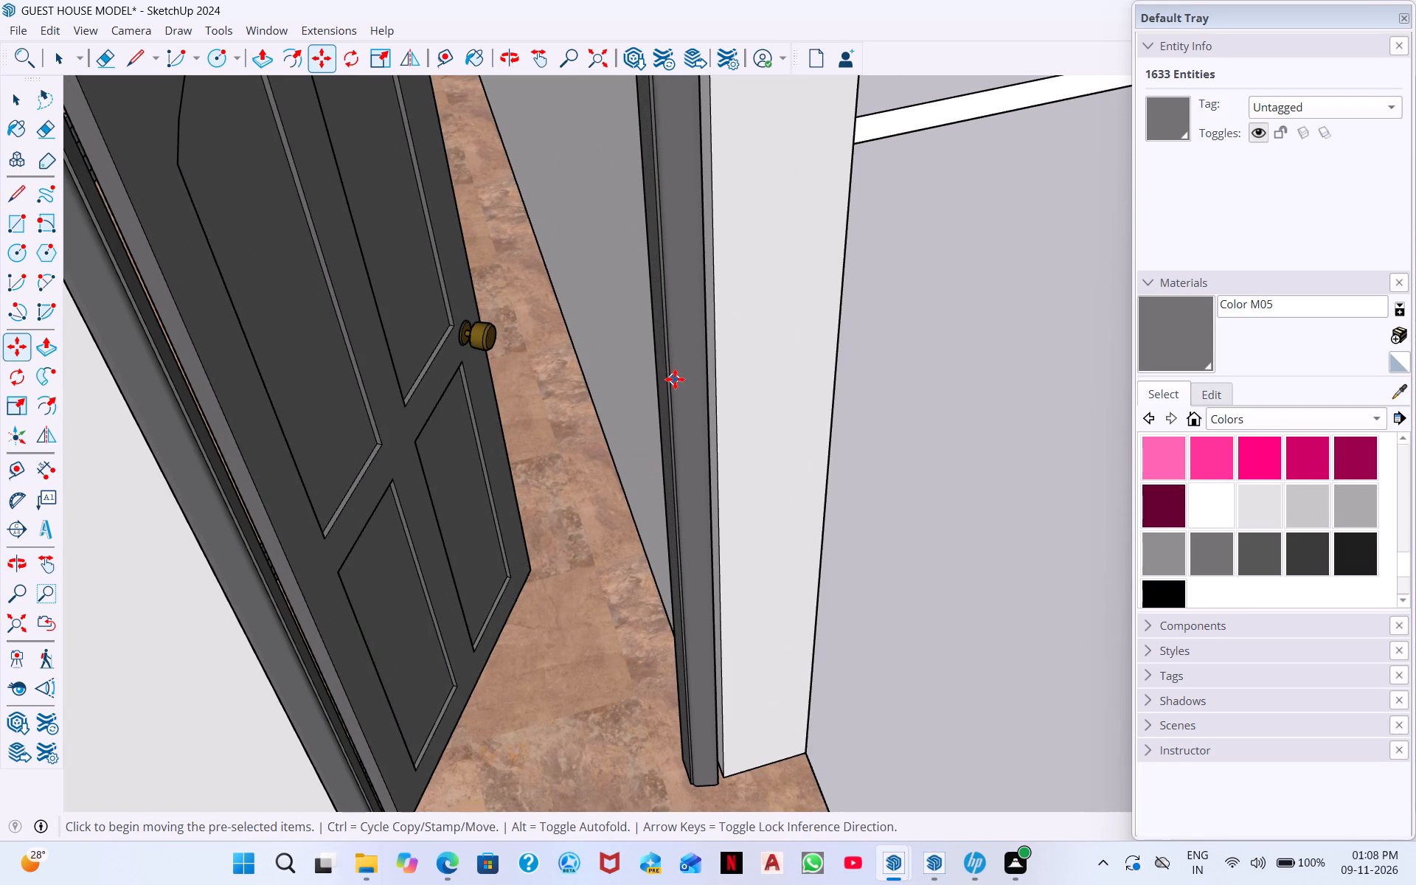
{"action": "key", "text": "space"}
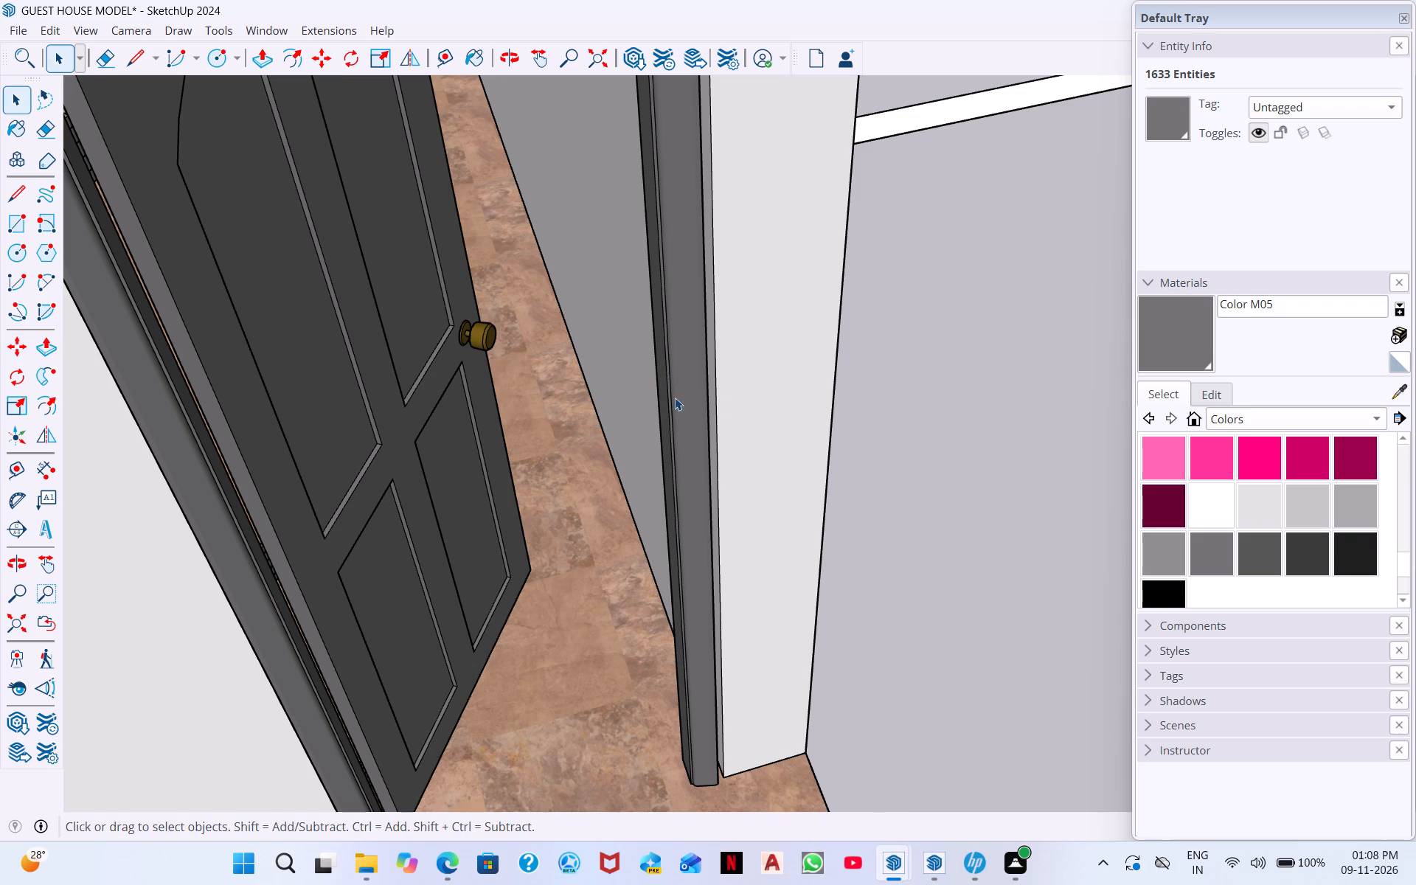
{"action": "left_click", "coordinate": [676, 410]}
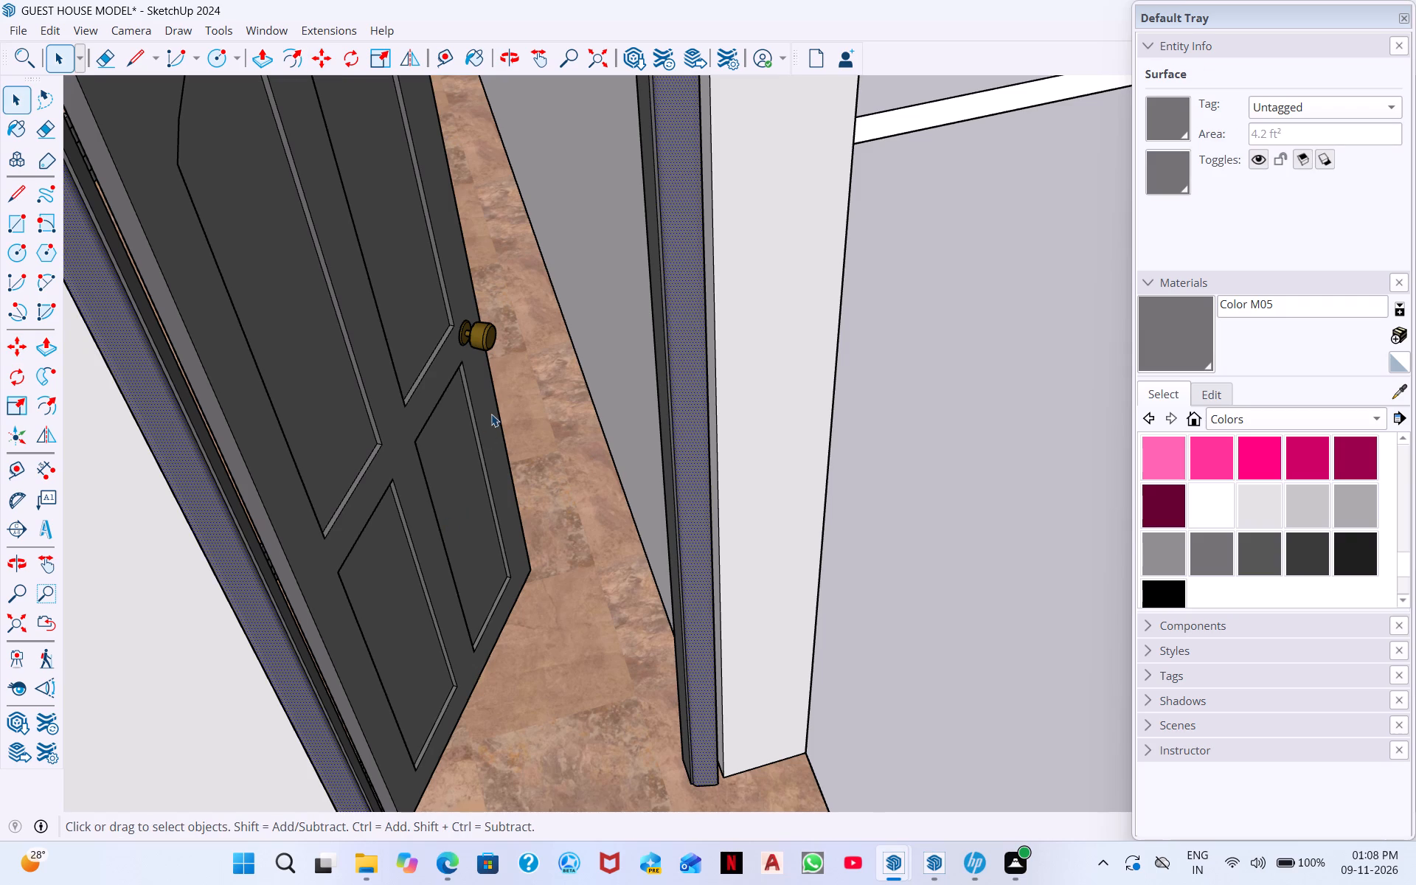
{"action": "key", "text": "space"}
{"action": "left_click_drag", "start_coordinate": [453, 724], "coordinate": [309, 565]}
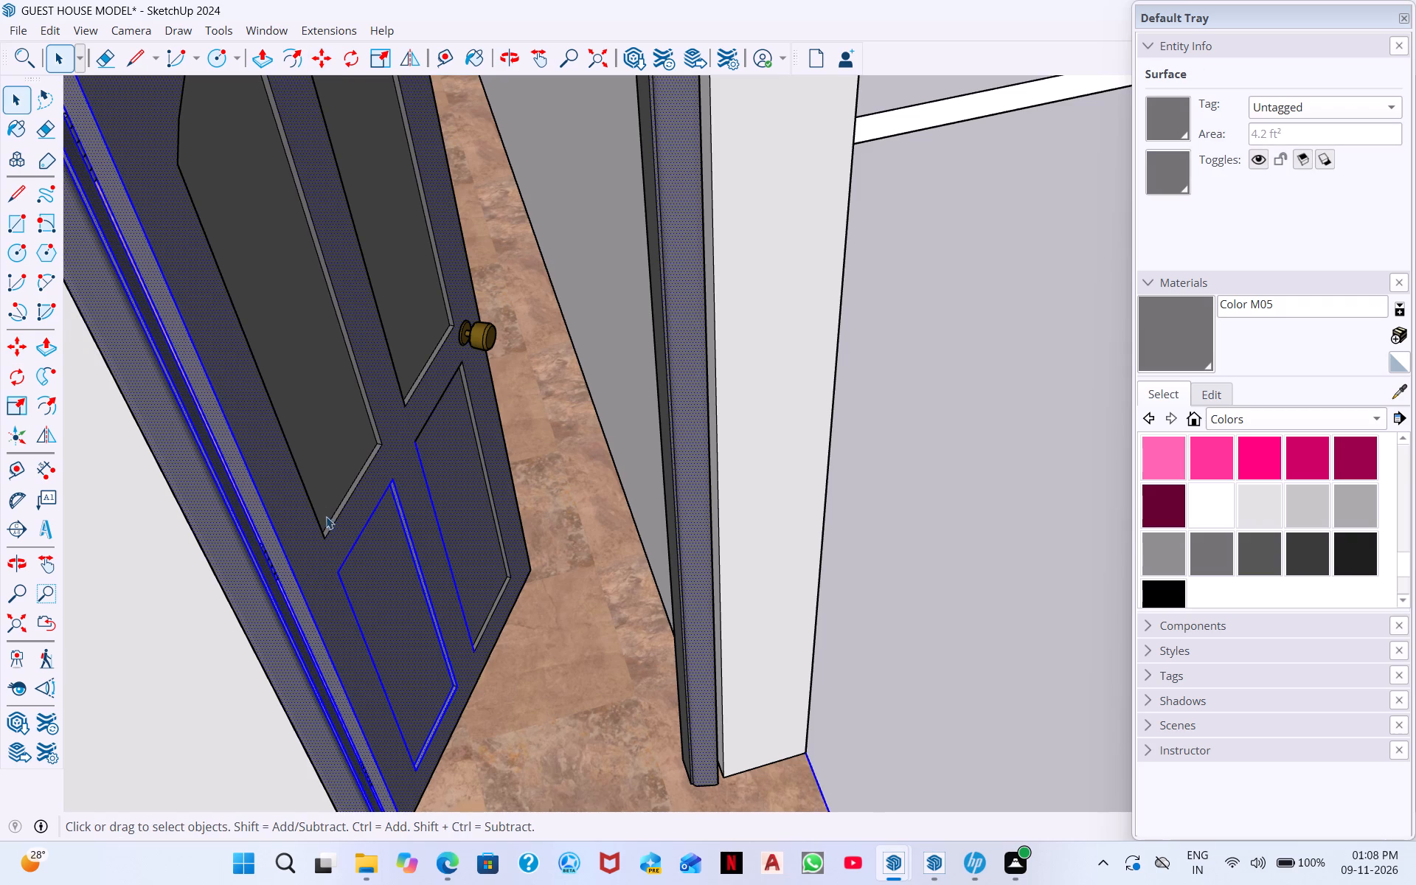
{"action": "middle_click_drag", "start_coordinate": [327, 504], "coordinate": [428, 476]}
{"action": "scroll", "coordinate": [339, 510], "scroll_direction": "down", "scroll_amount": 1}
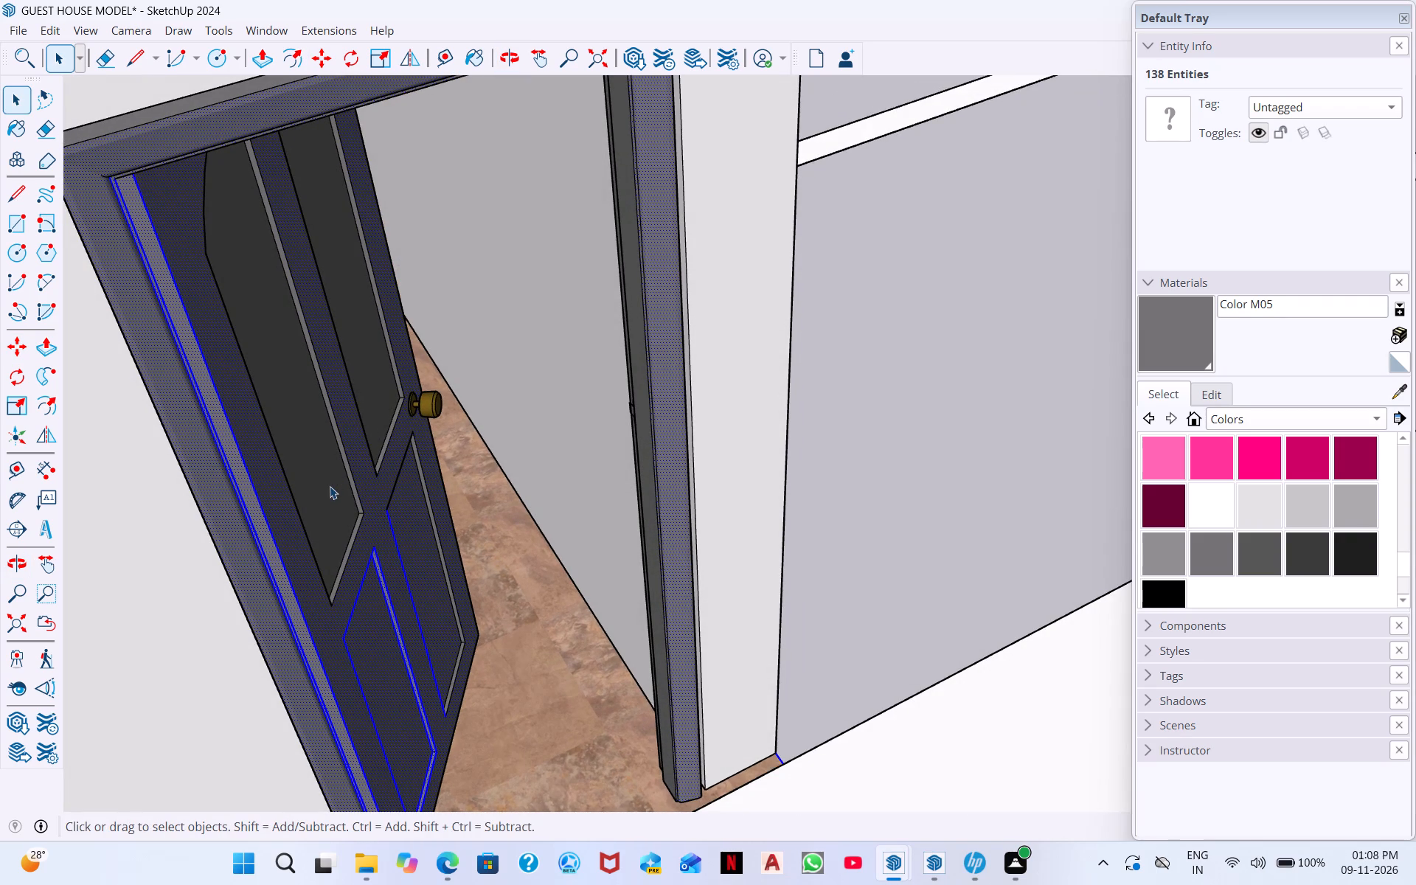
{"action": "scroll", "coordinate": [673, 473], "scroll_direction": "down", "scroll_amount": 3}
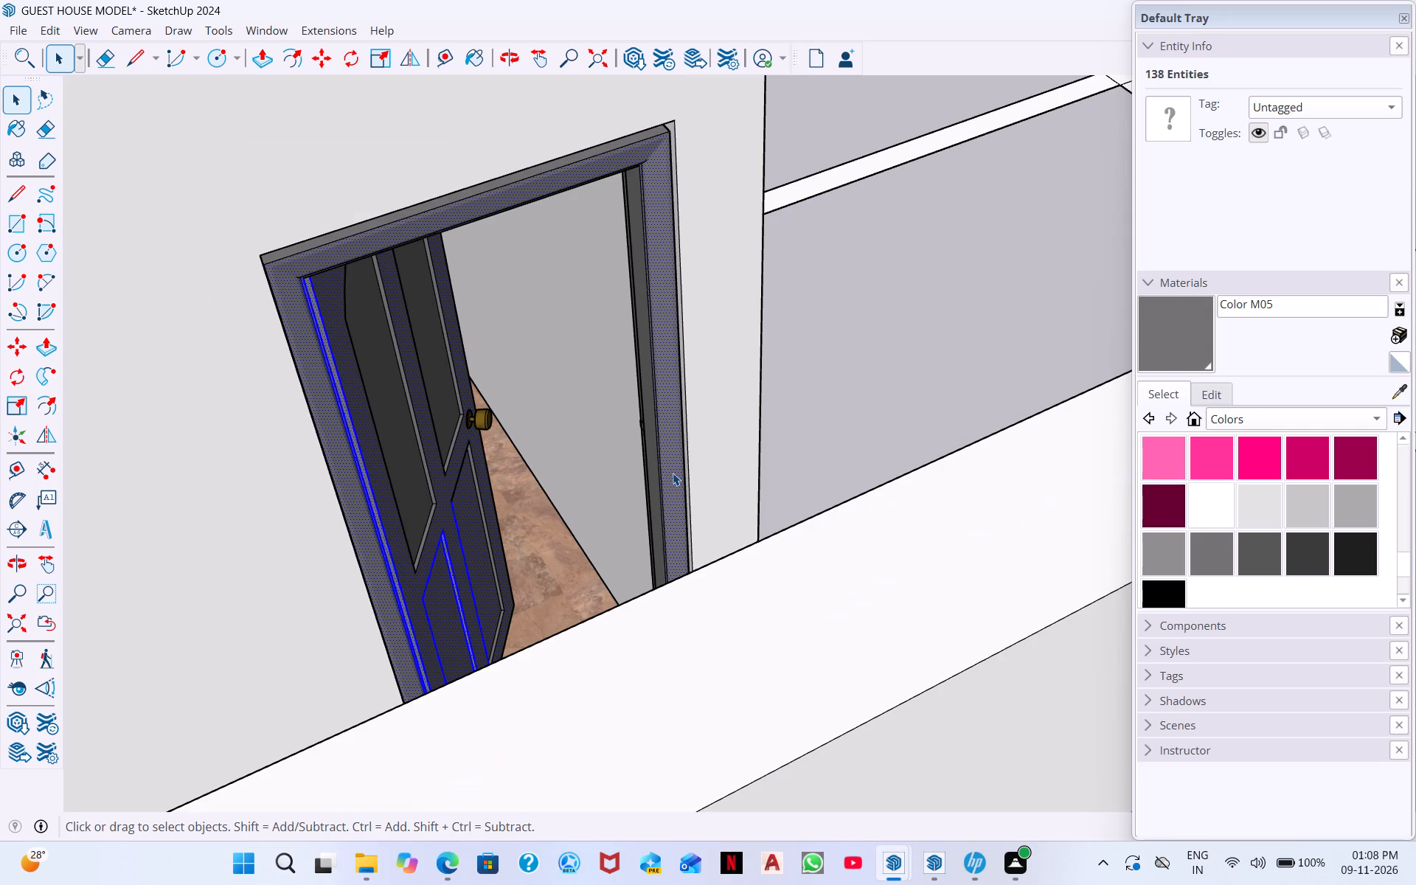
{"action": "middle_click_drag", "start_coordinate": [534, 182], "coordinate": [525, 219]}
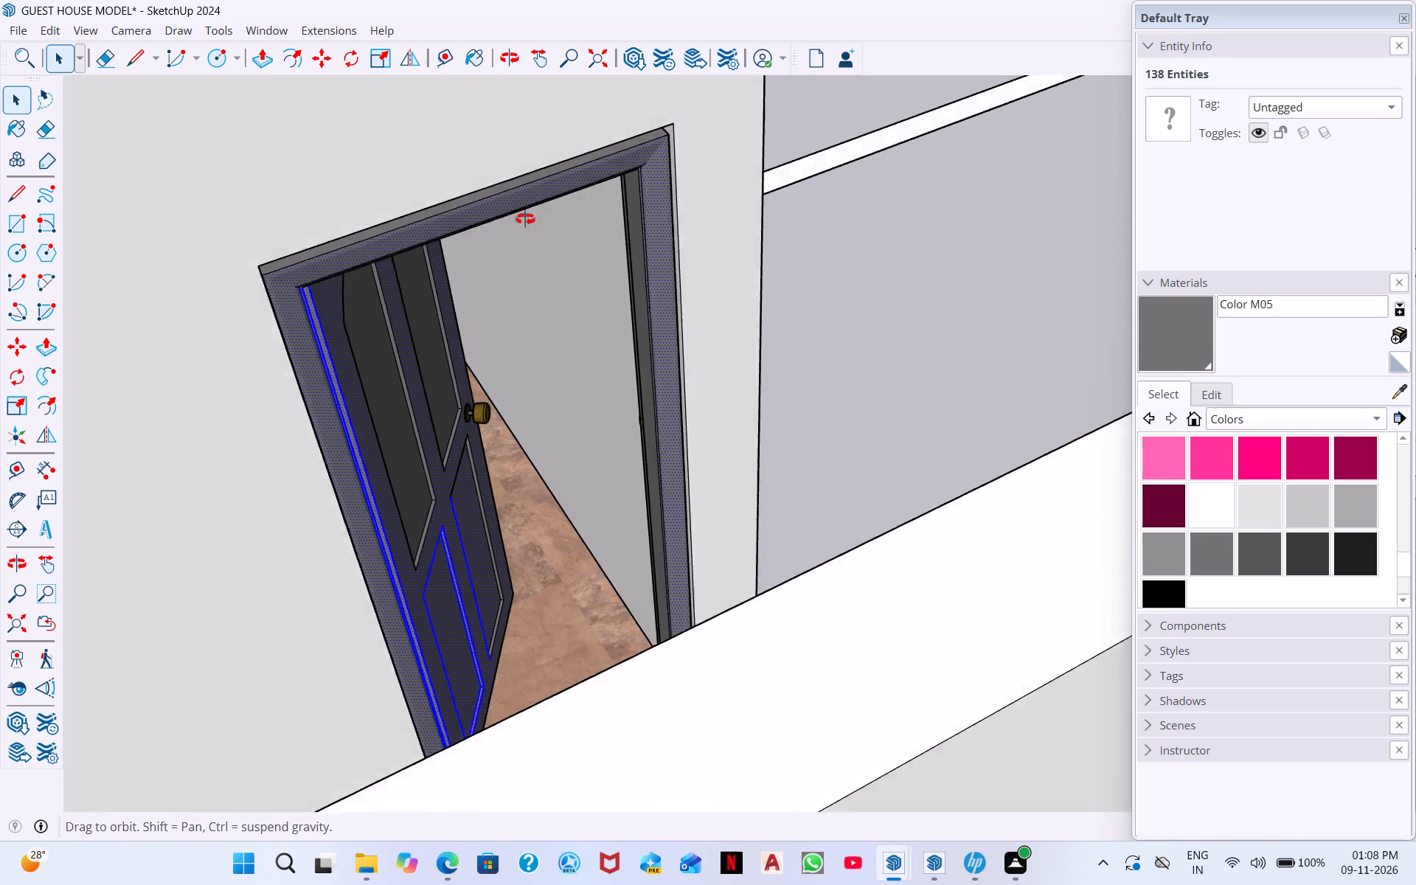
{"action": "middle_click_drag", "start_coordinate": [525, 219], "coordinate": [264, 542]}
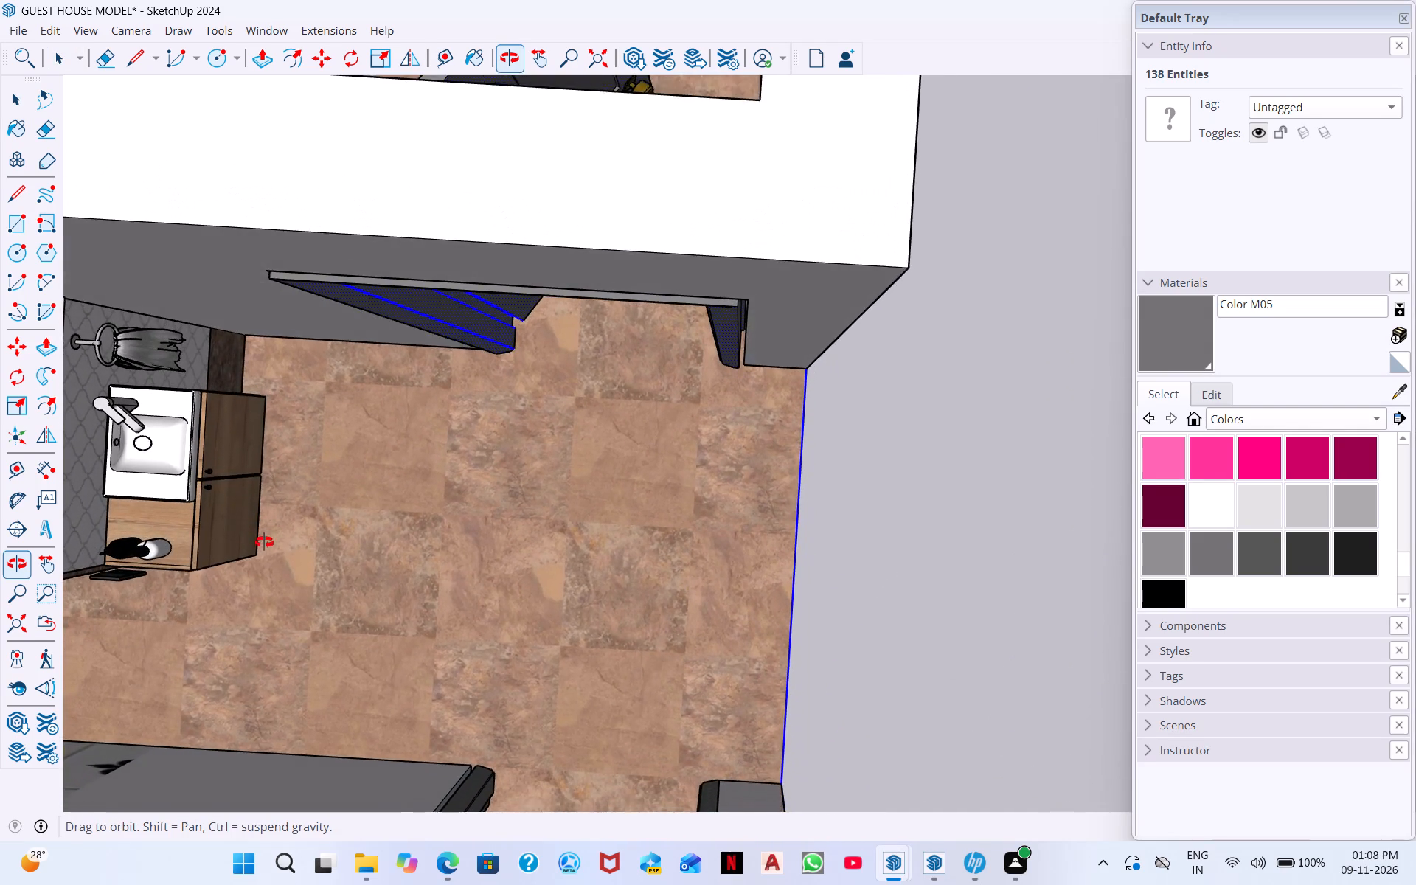
{"action": "middle_click_drag", "start_coordinate": [264, 542], "coordinate": [277, 530]}
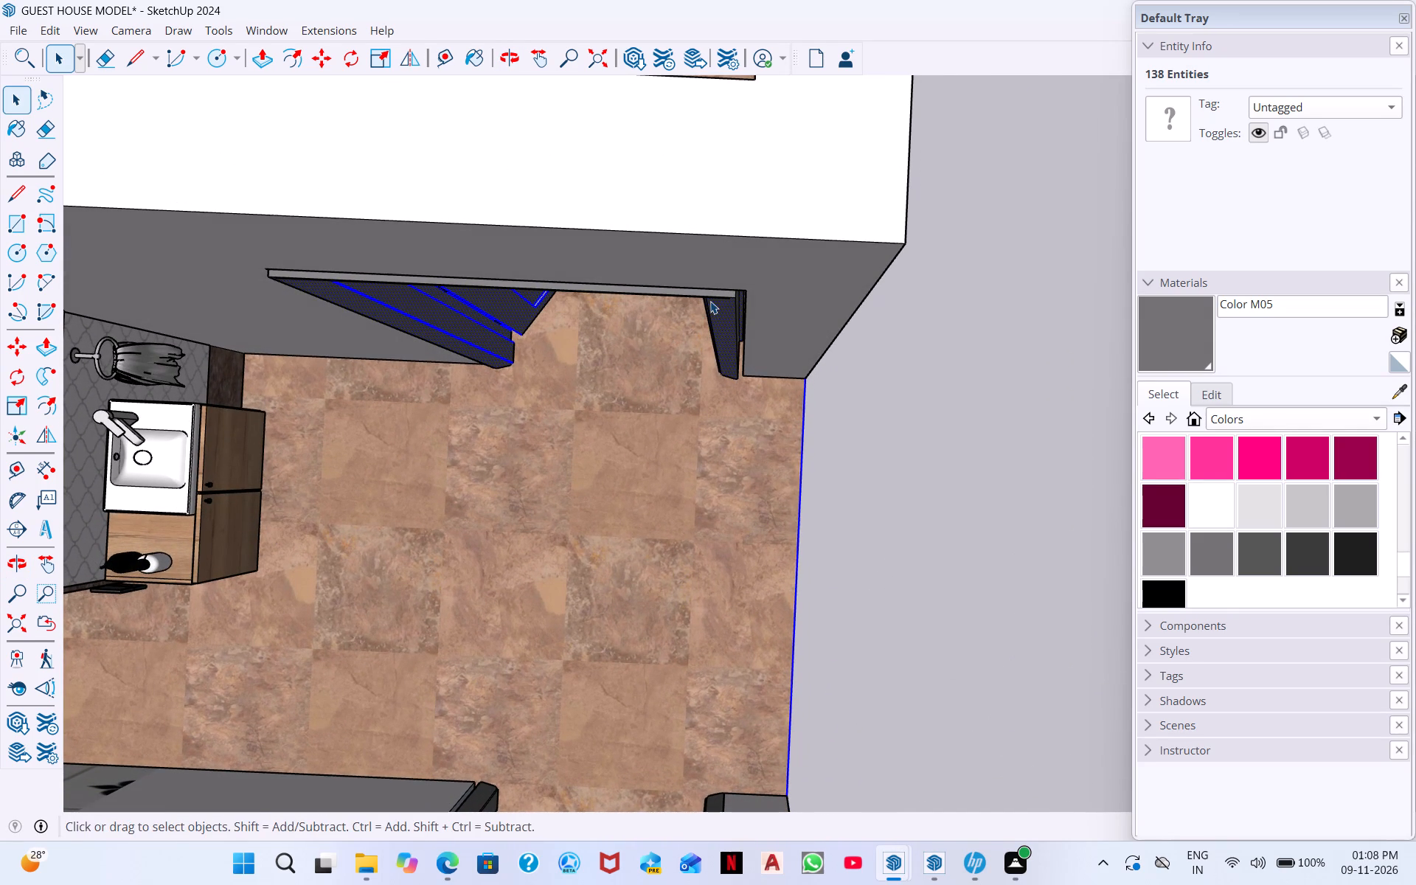
{"action": "left_click", "coordinate": [710, 301]}
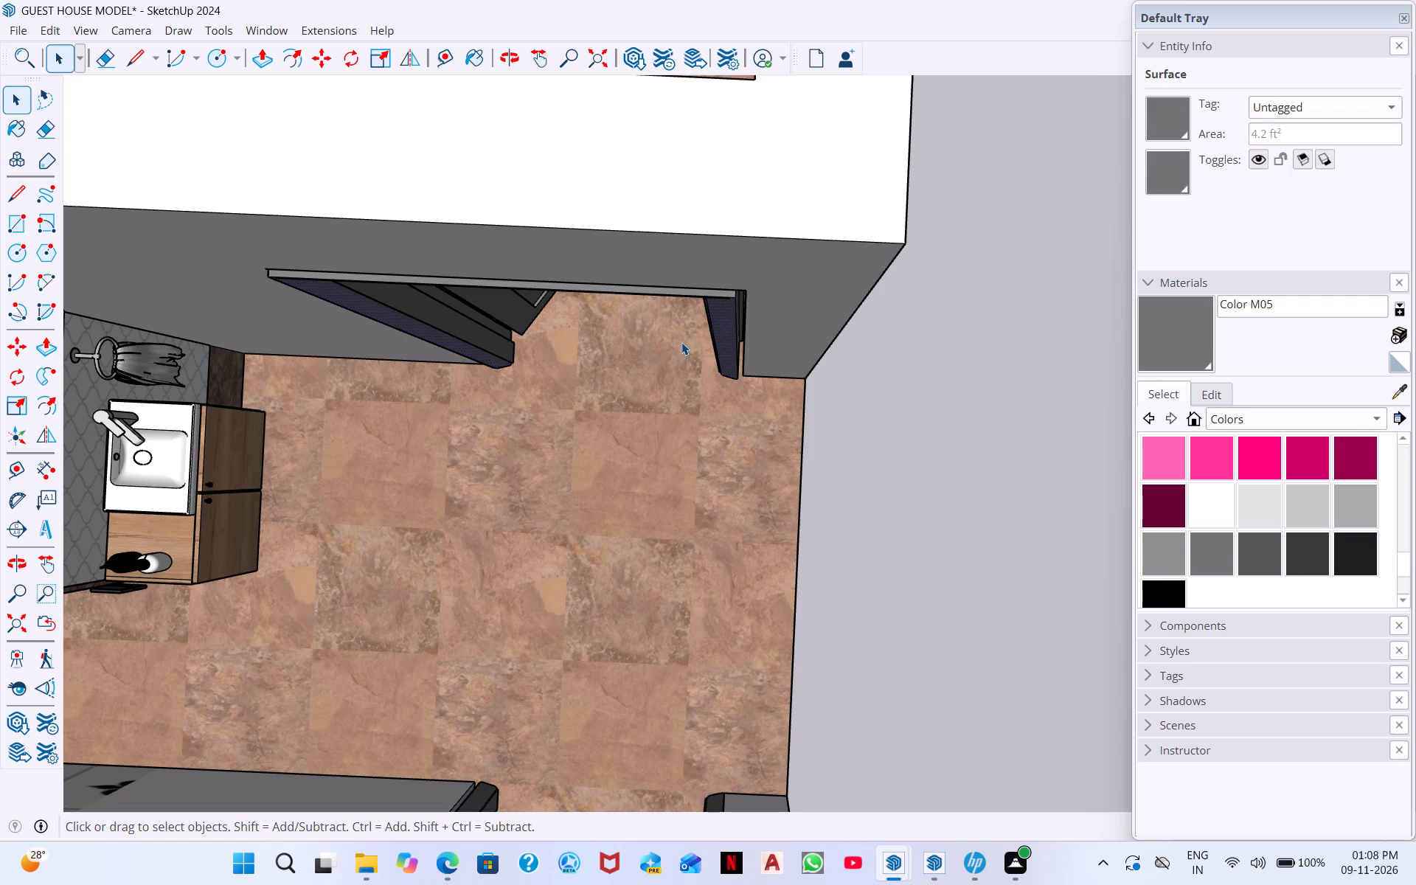
{"action": "middle_click_drag", "start_coordinate": [681, 345], "coordinate": [666, 224]}
{"action": "middle_click_drag", "start_coordinate": [702, 400], "coordinate": [713, 248]}
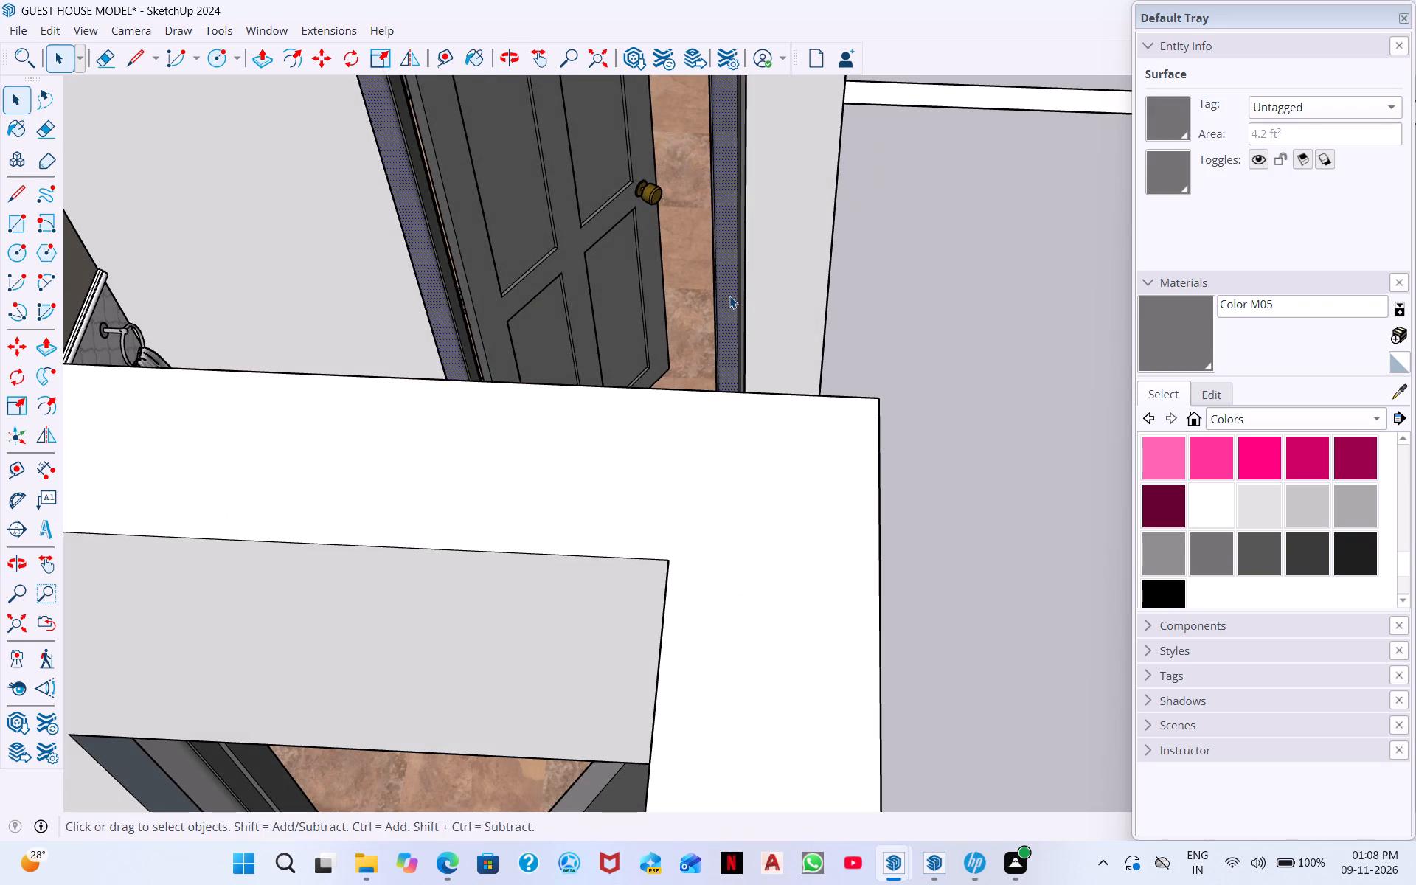
{"action": "key", "text": "space"}
{"action": "scroll", "coordinate": [729, 296], "scroll_direction": "down", "scroll_amount": 1}
{"action": "left_click", "coordinate": [1047, 375]}
Examine the whole house around the entrance passage, checking both fitted grey doors and the bathroom area from above and outside.
{"action": "scroll", "coordinate": [1014, 393], "scroll_direction": "down", "scroll_amount": 6}
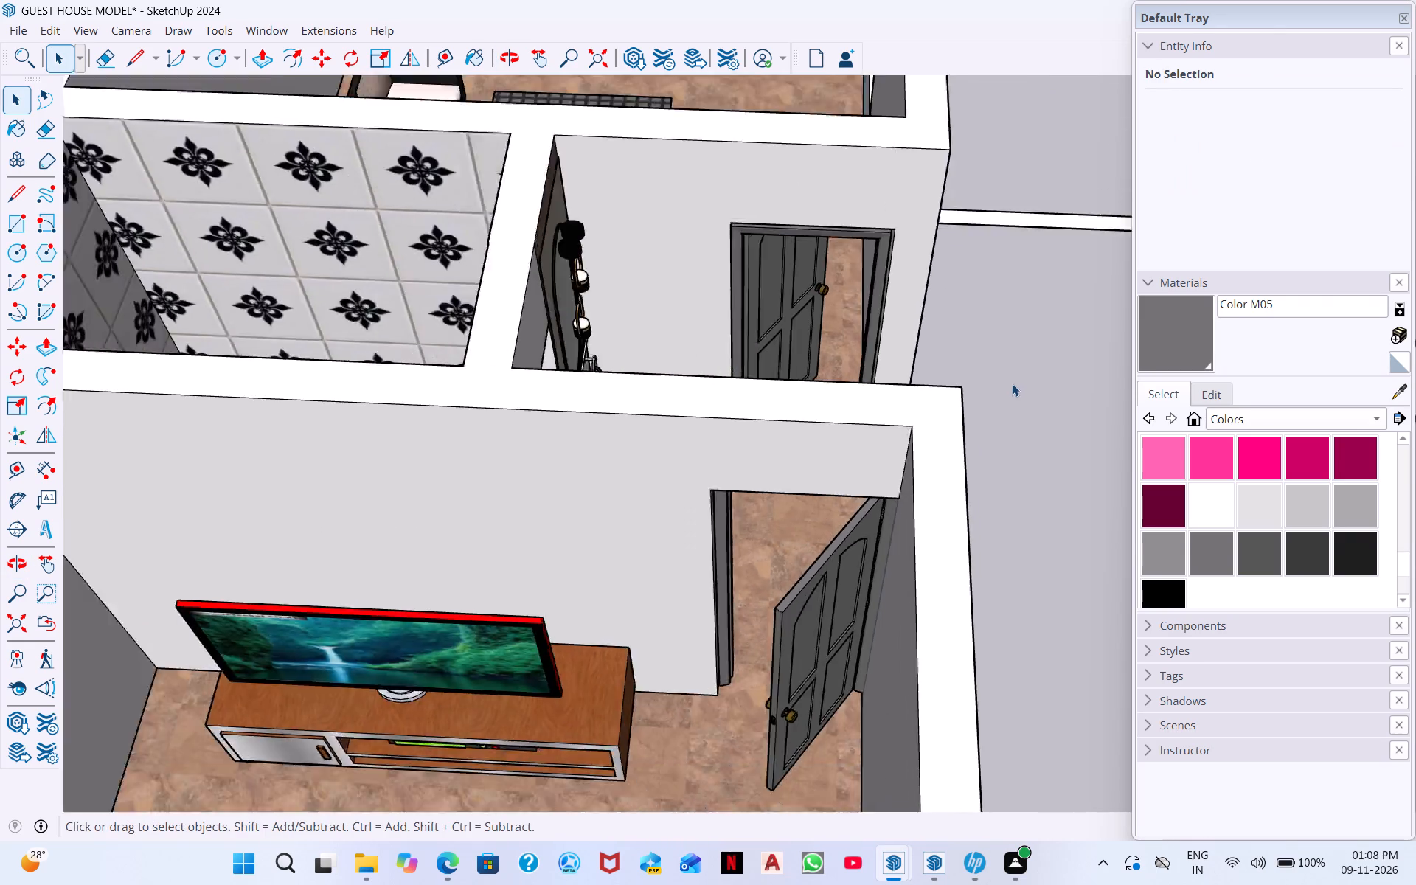
{"action": "scroll", "coordinate": [1012, 383], "scroll_direction": "down", "scroll_amount": 4}
{"action": "middle_click_drag", "start_coordinate": [1012, 383], "coordinate": [530, 263]}
{"action": "middle_click_drag", "start_coordinate": [906, 541], "coordinate": [433, 406]}
{"action": "middle_click_drag", "start_coordinate": [653, 542], "coordinate": [658, 517]}
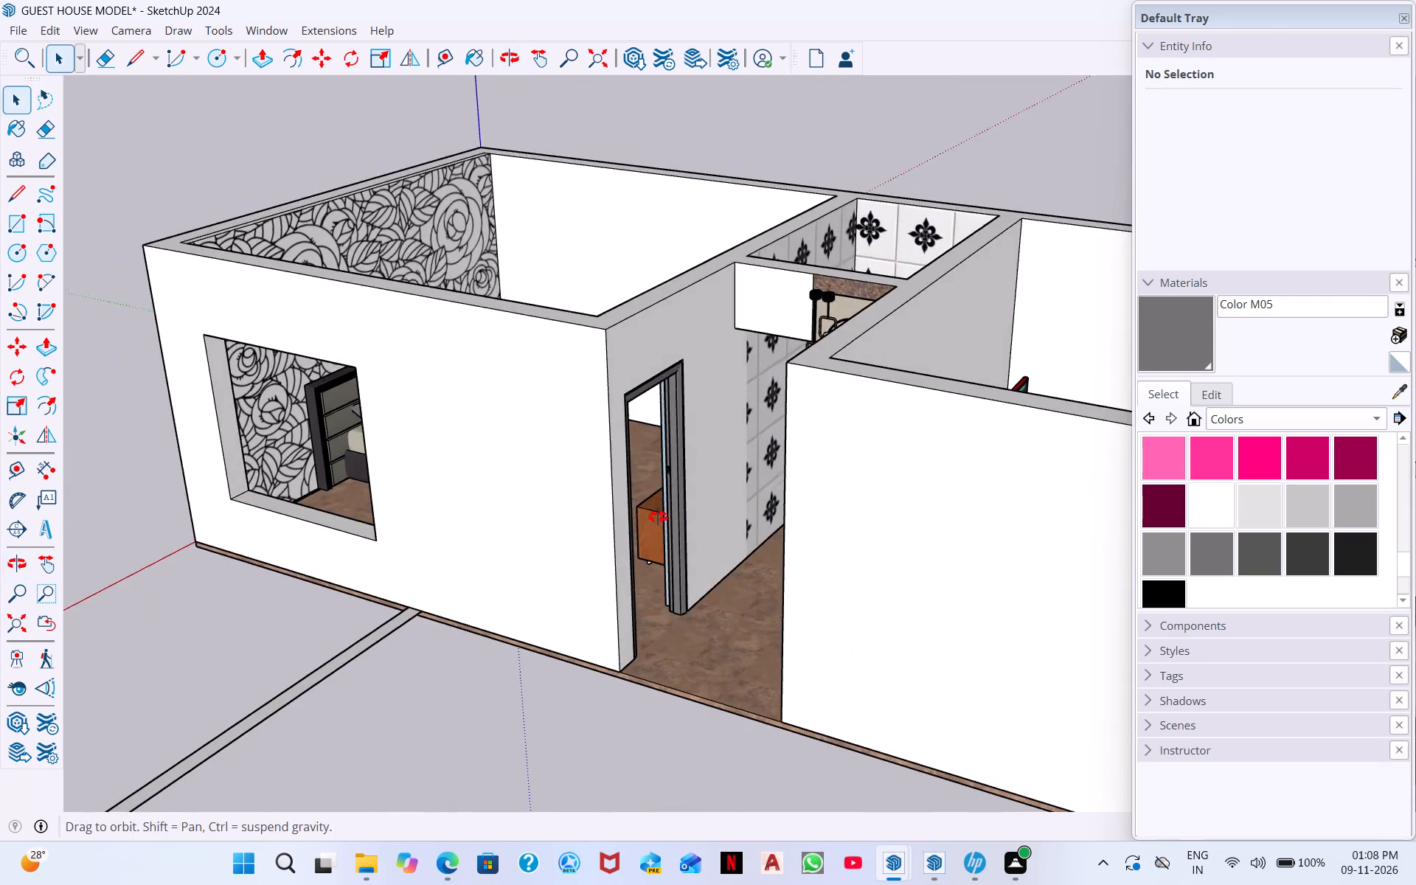
{"action": "middle_click_drag", "start_coordinate": [658, 517], "coordinate": [1342, 607]}
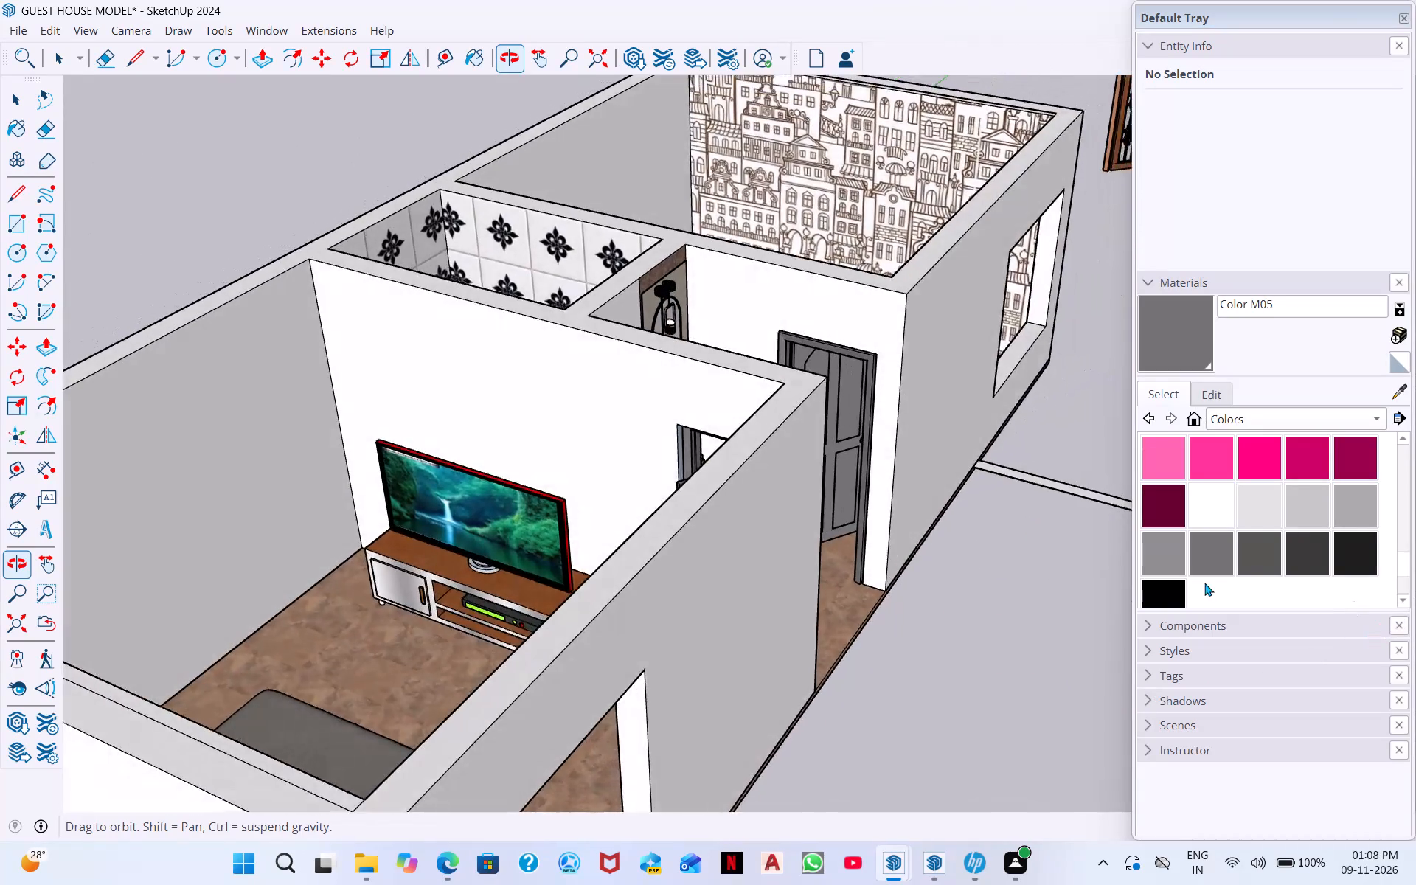
{"action": "middle_click_drag", "start_coordinate": [822, 513], "coordinate": [718, 702]}
{"action": "middle_click_drag", "start_coordinate": [748, 573], "coordinate": [468, 413]}
{"action": "scroll", "coordinate": [614, 485], "scroll_direction": "down", "scroll_amount": 1}
{"action": "middle_click_drag", "start_coordinate": [636, 496], "coordinate": [535, 341]}
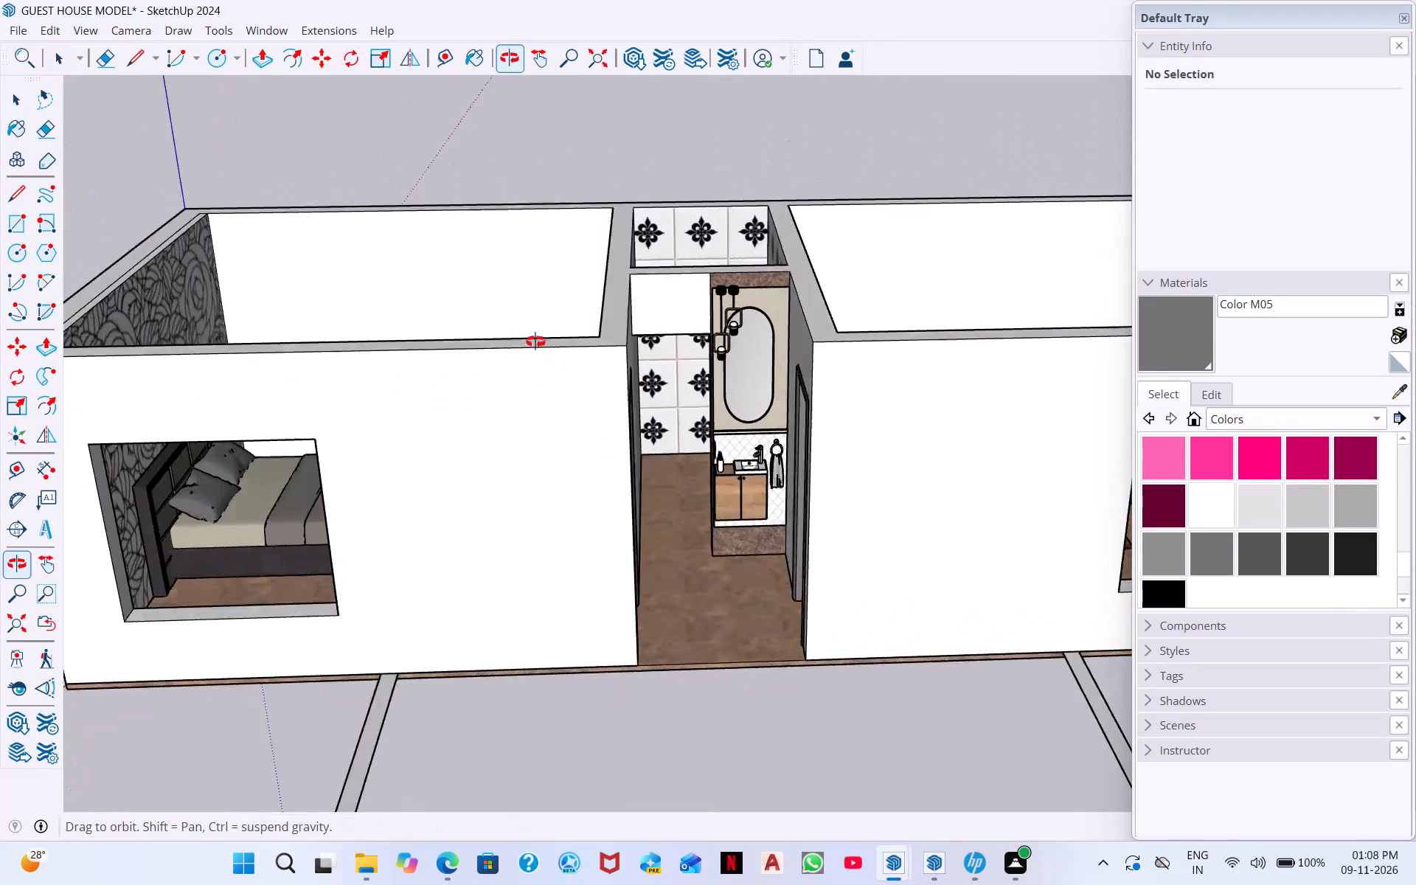
{"action": "middle_click_drag", "start_coordinate": [535, 341], "coordinate": [534, 333]}
{"action": "middle_click_drag", "start_coordinate": [836, 489], "coordinate": [623, 579]}
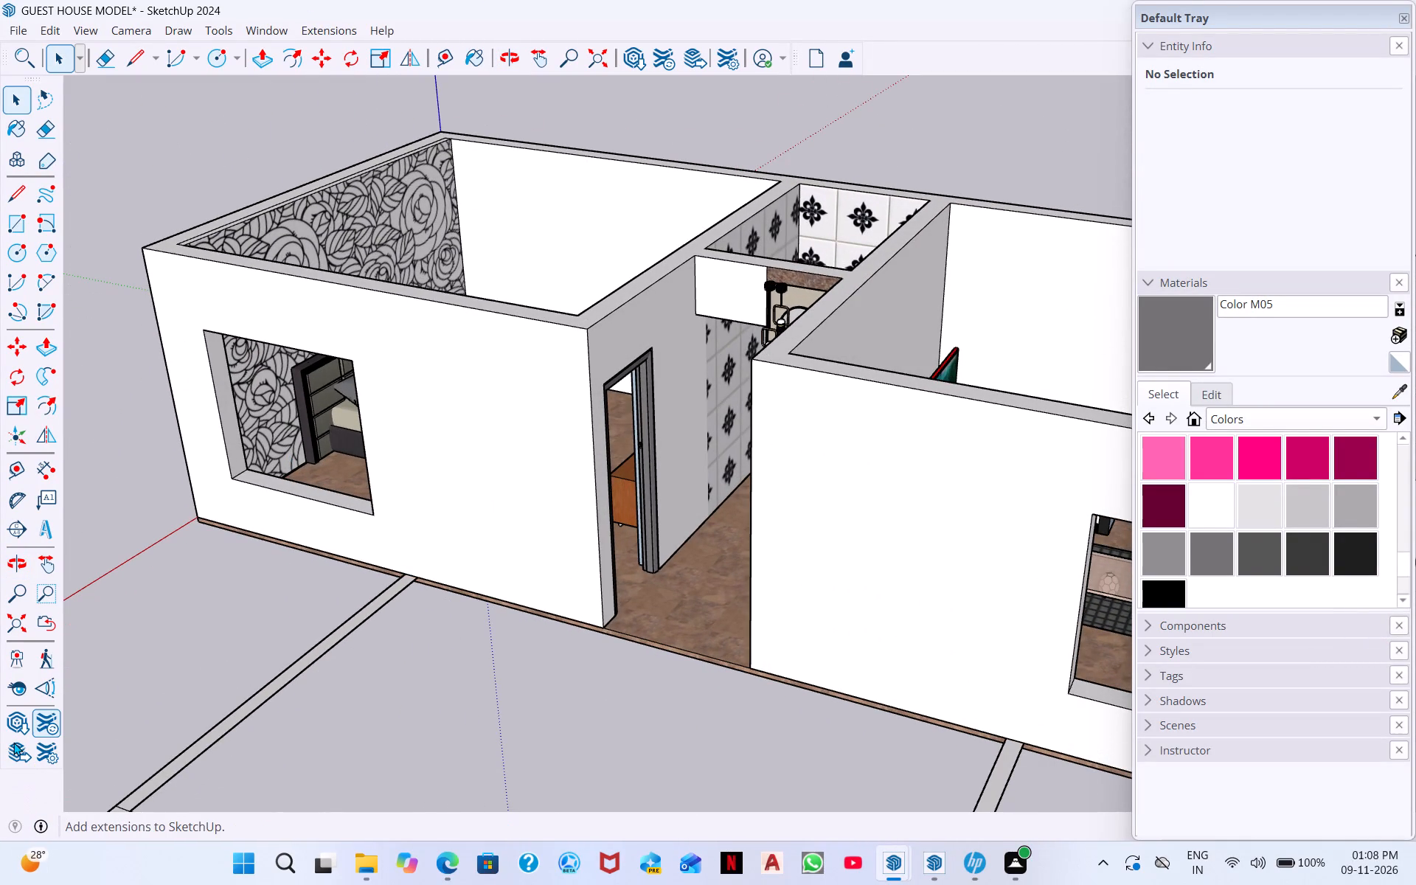
Search the 3D Warehouse for "BATHROOM GATES" and skim the models.
{"action": "left_click", "coordinate": [22, 721]}
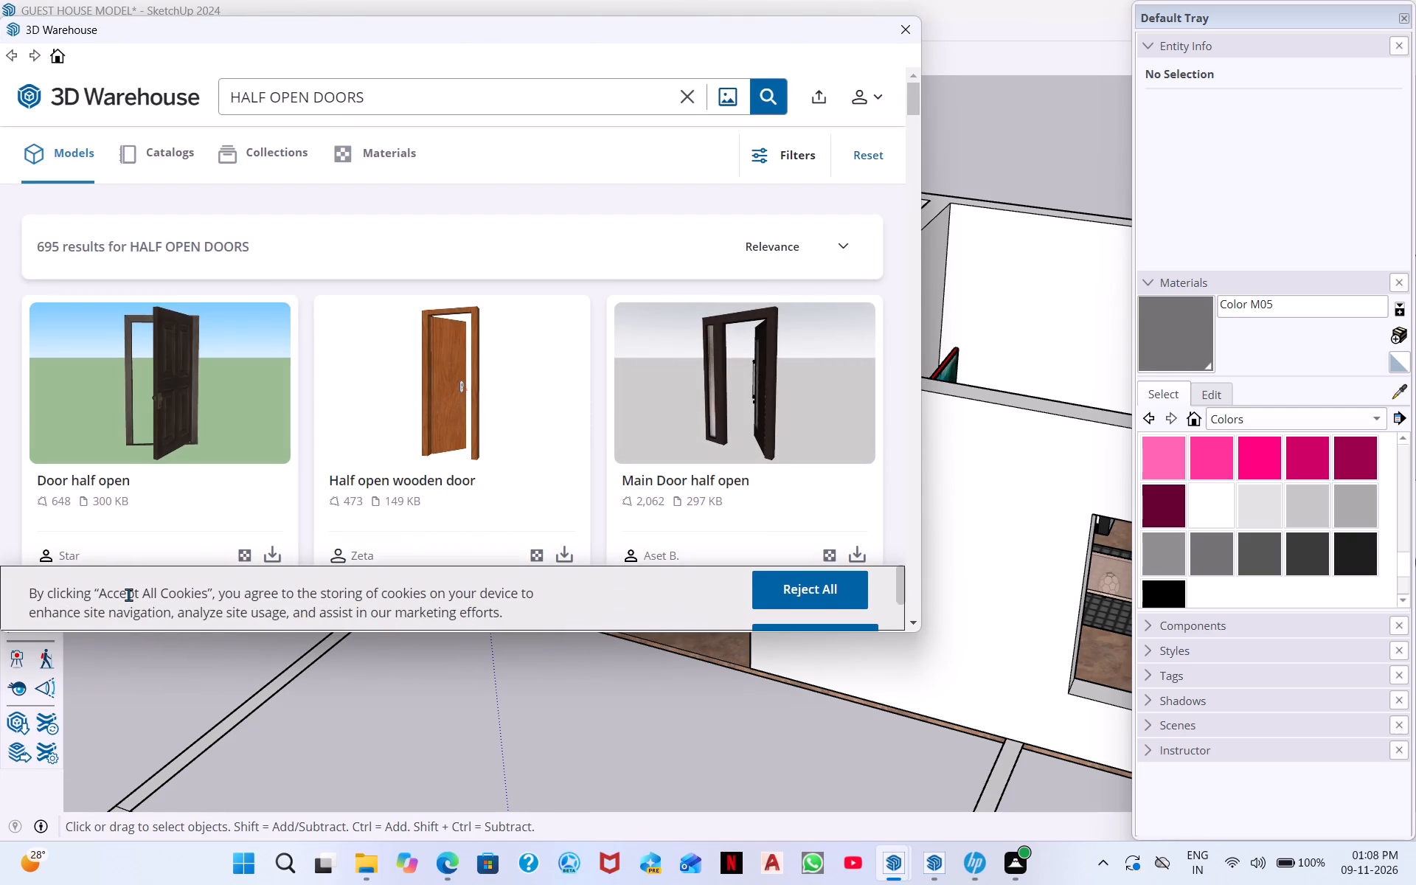
{"action": "left_click_drag", "start_coordinate": [358, 92], "coordinate": [190, 116]}
{"action": "left_click_drag", "start_coordinate": [412, 109], "coordinate": [184, 94]}
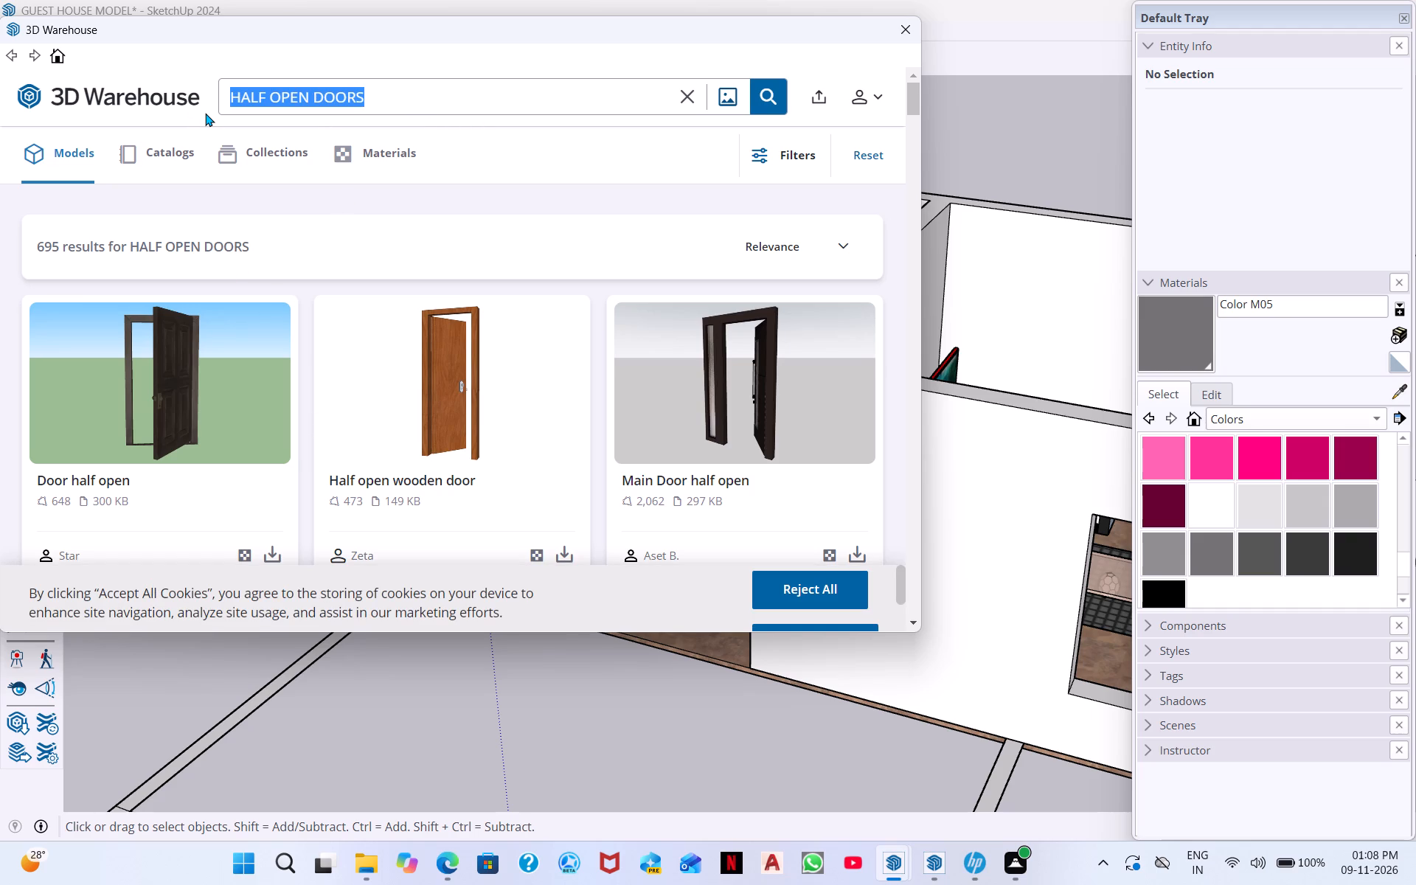
{"action": "key", "text": "BackSpace"}
{"action": "type", "text": "BATHROOM"}
{"action": "key", "text": "space"}
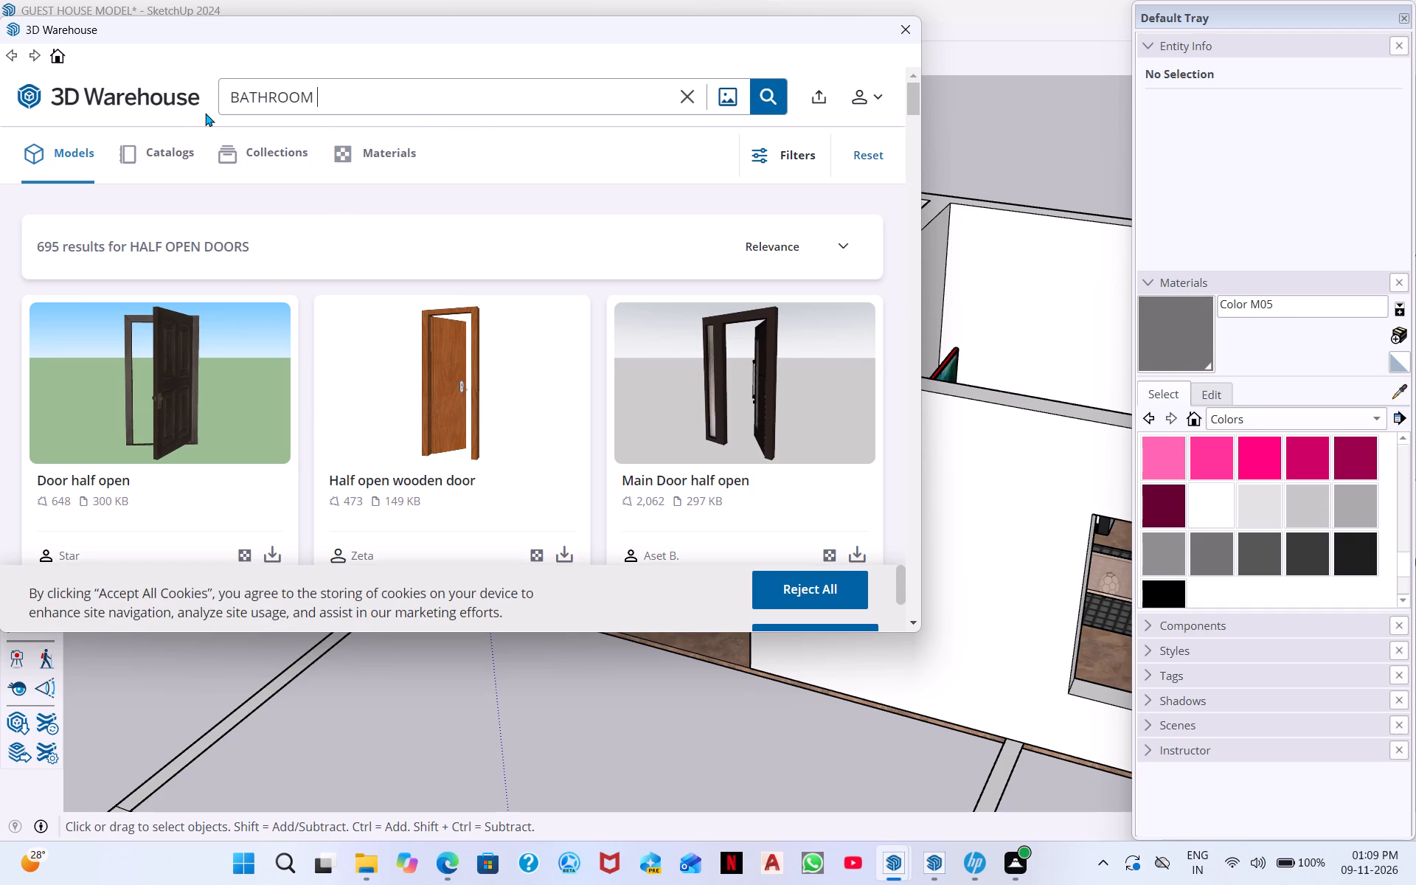
{"action": "type", "text": "GATES"}
{"action": "key", "text": "space"}
{"action": "key", "text": "Return"}
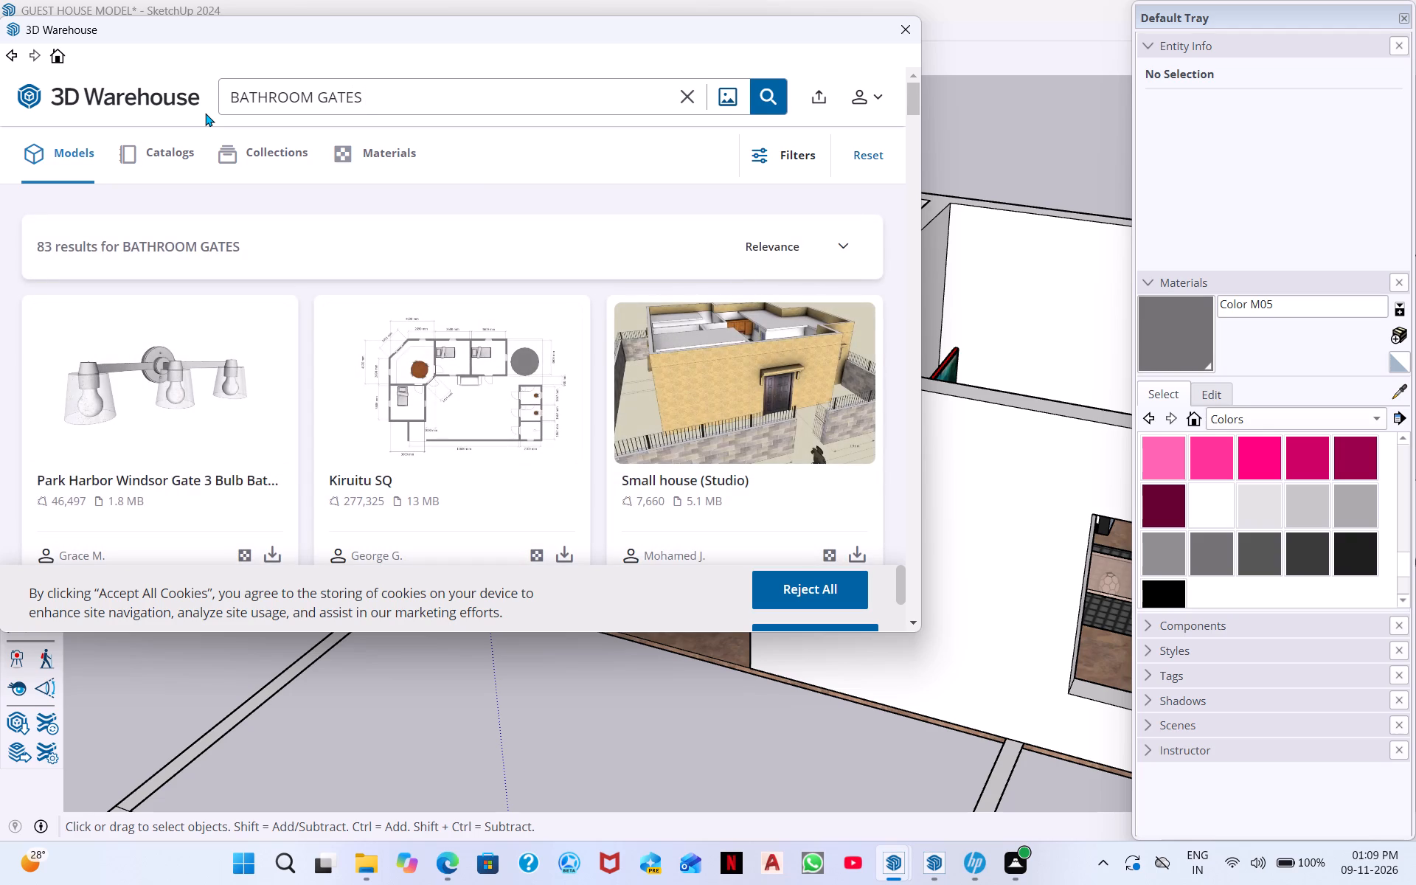
{"action": "scroll", "coordinate": [220, 173], "scroll_direction": "down", "scroll_amount": 3}
{"action": "scroll", "coordinate": [410, 322], "scroll_direction": "down", "scroll_amount": 4}
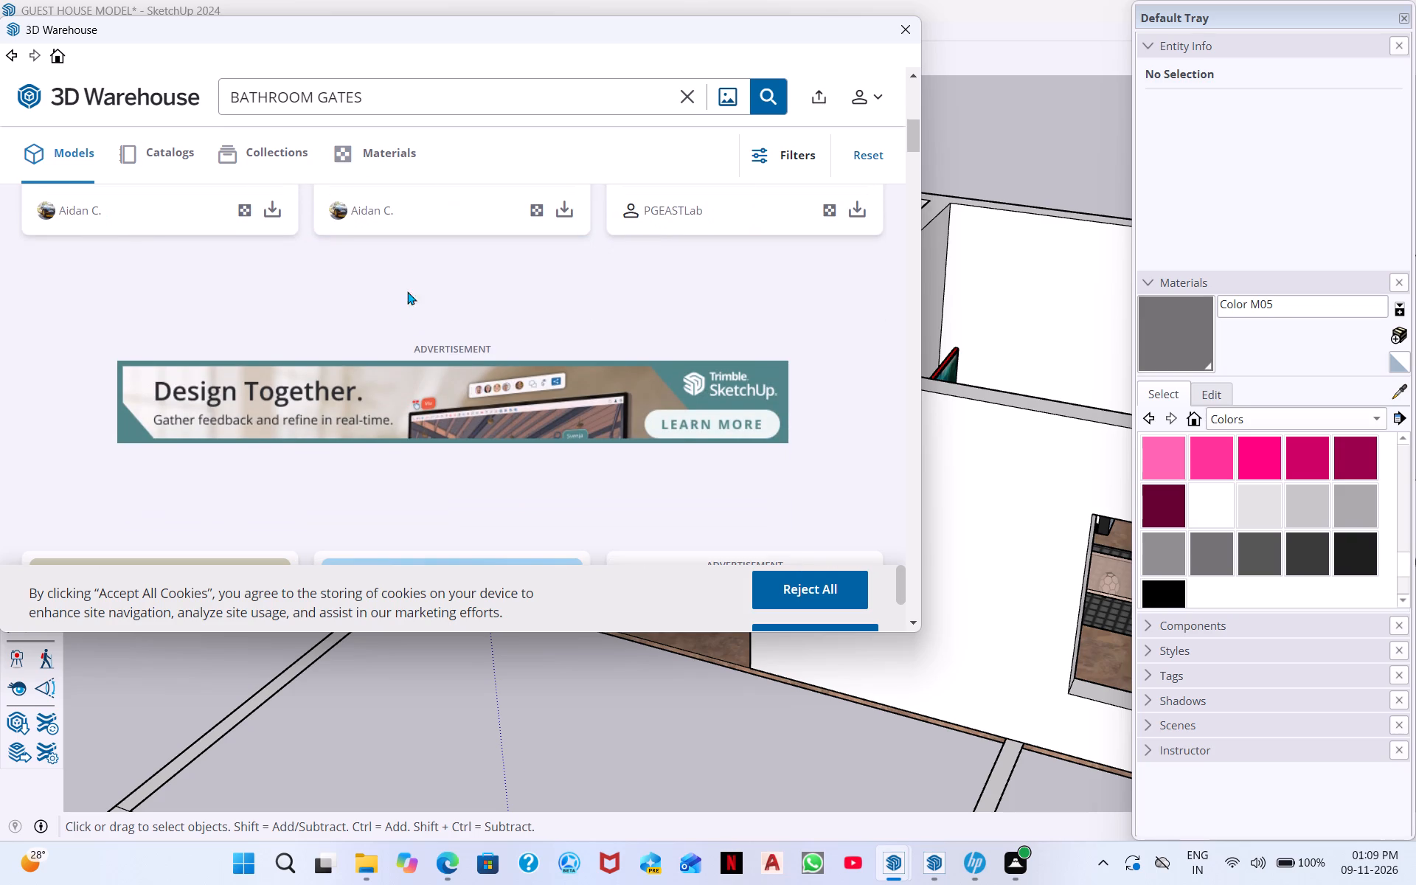
Change the 3D Warehouse search to "BATHROOM DOORS".
{"action": "left_click_drag", "start_coordinate": [380, 103], "coordinate": [313, 94]}
{"action": "key", "text": "BackSpace"}
{"action": "type", "text": "ROOM"}
{"action": "key", "text": "BackSpace"}
{"action": "key", "text": "BackSpace"}
{"action": "key", "text": "BackSpace"}
{"action": "key", "text": "BackSpace"}
{"action": "key", "text": "space"}
{"action": "type", "text": "DOORS"}
{"action": "key", "text": "Return"}
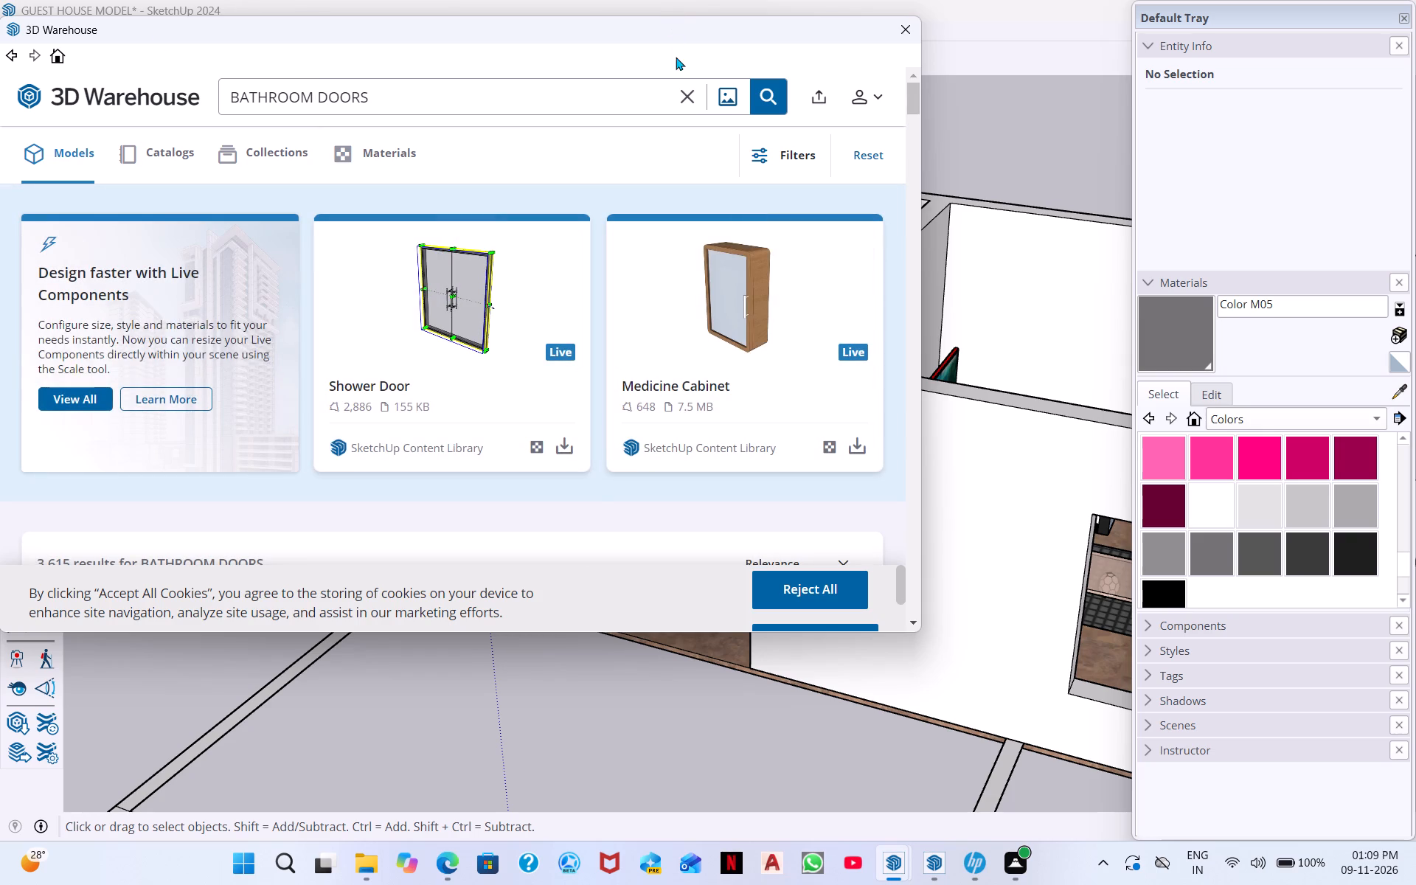
Browse the bathroom door models in the 3D Warehouse results for one that suits the guest house bathroom.
{"action": "scroll", "coordinate": [653, 312], "scroll_direction": "down", "scroll_amount": 6}
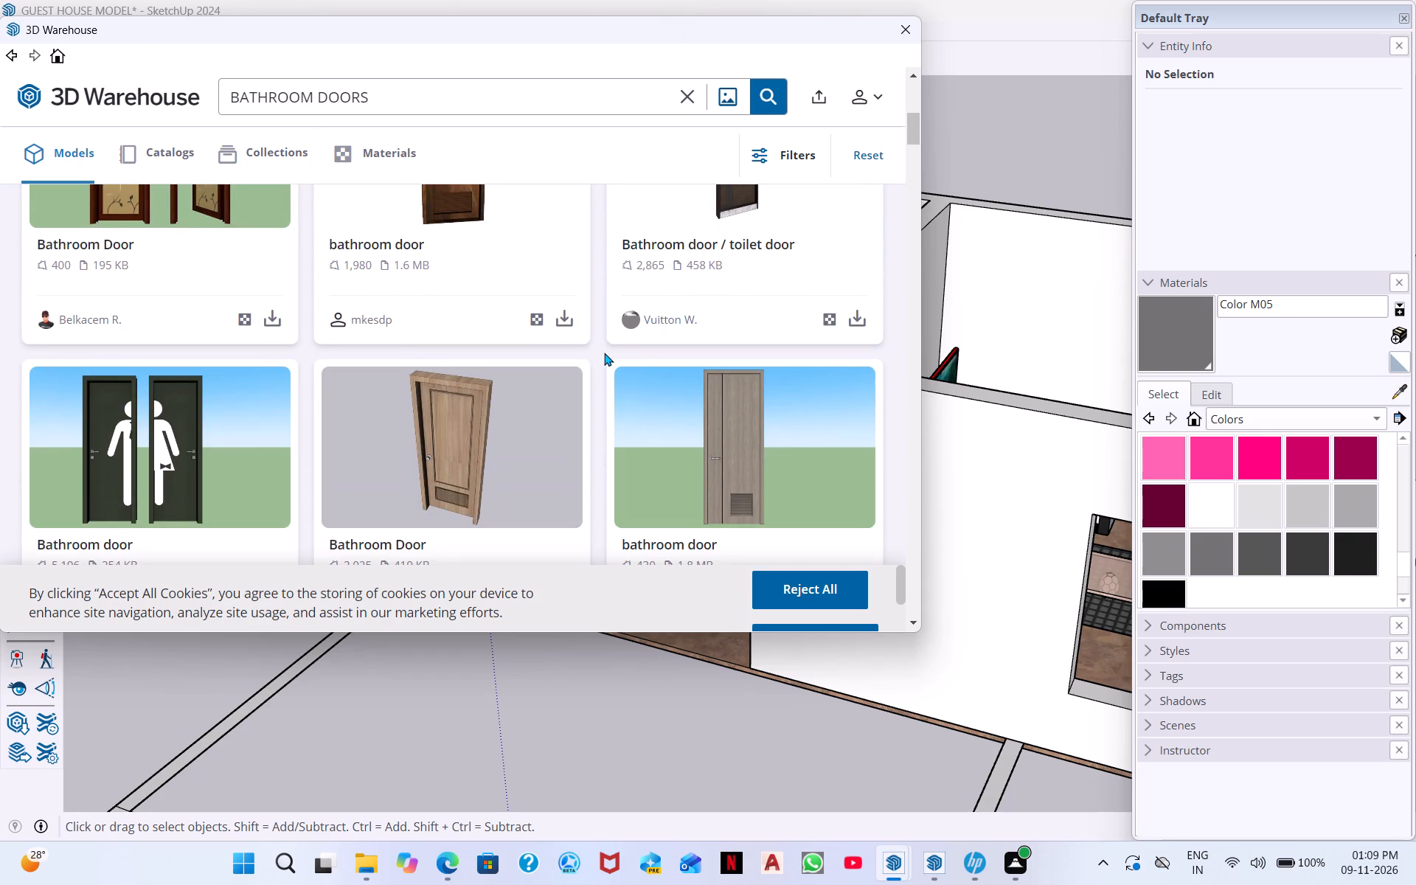
{"action": "scroll", "coordinate": [594, 358], "scroll_direction": "down", "scroll_amount": 7}
{"action": "scroll", "coordinate": [504, 341], "scroll_direction": "up", "scroll_amount": 4}
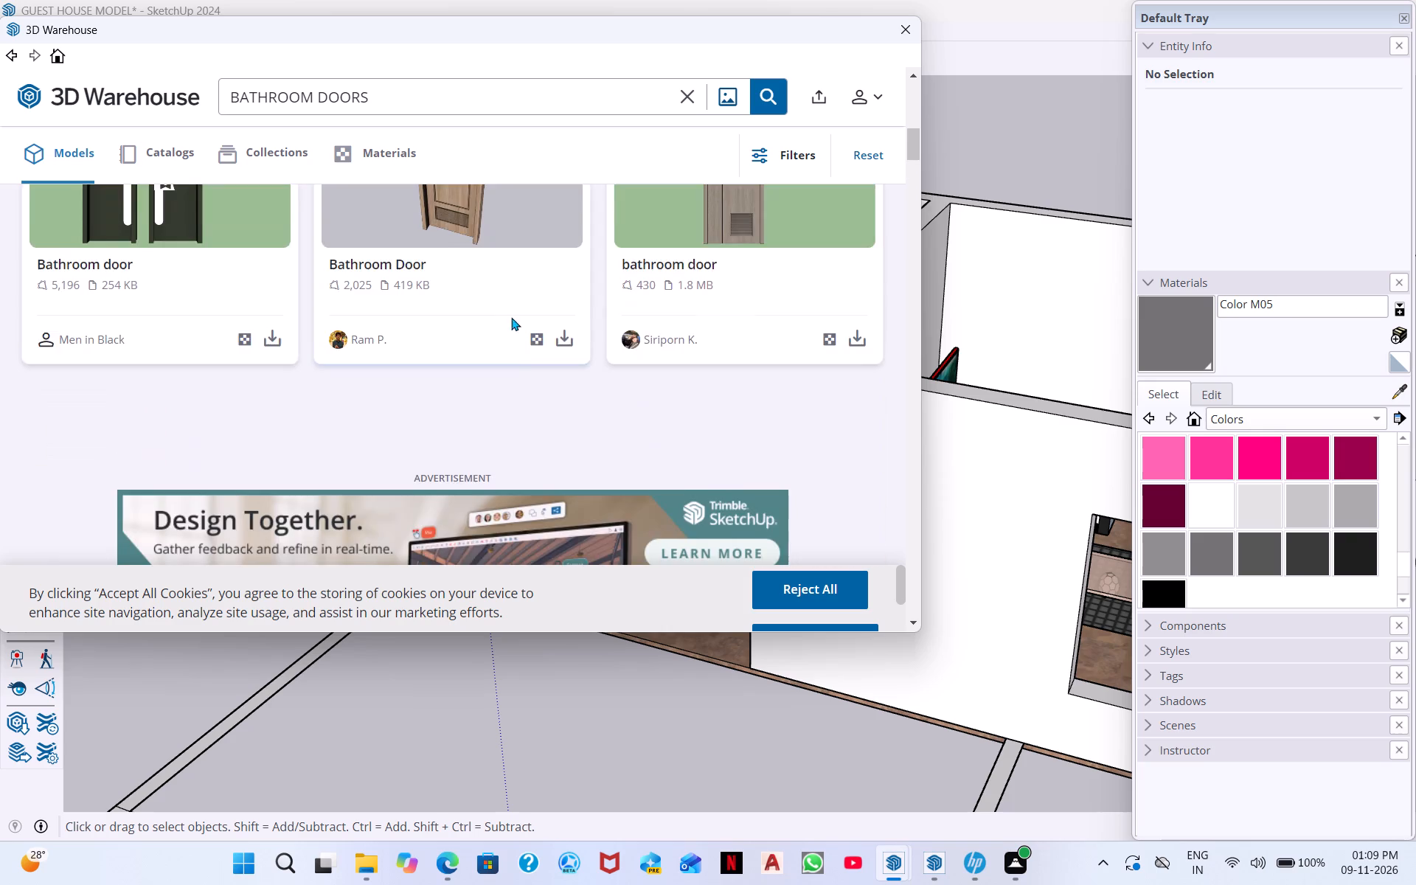
{"action": "scroll", "coordinate": [508, 319], "scroll_direction": "up", "scroll_amount": 3}
{"action": "scroll", "coordinate": [507, 319], "scroll_direction": "down", "scroll_amount": 3}
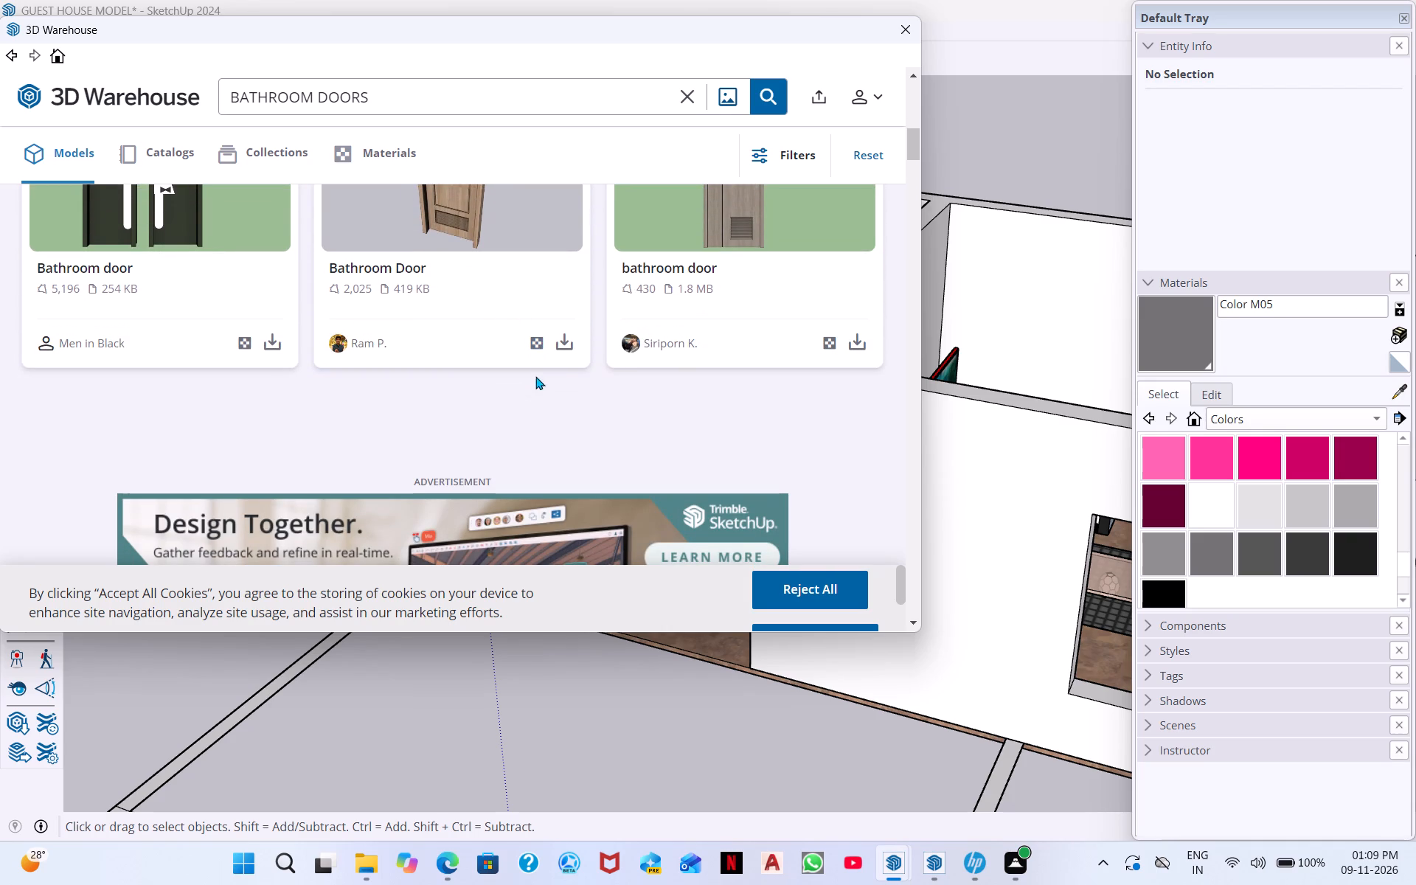
{"action": "scroll", "coordinate": [782, 296], "scroll_direction": "down", "scroll_amount": 4}
{"action": "scroll", "coordinate": [415, 347], "scroll_direction": "down", "scroll_amount": 2}
{"action": "scroll", "coordinate": [344, 355], "scroll_direction": "down", "scroll_amount": 1}
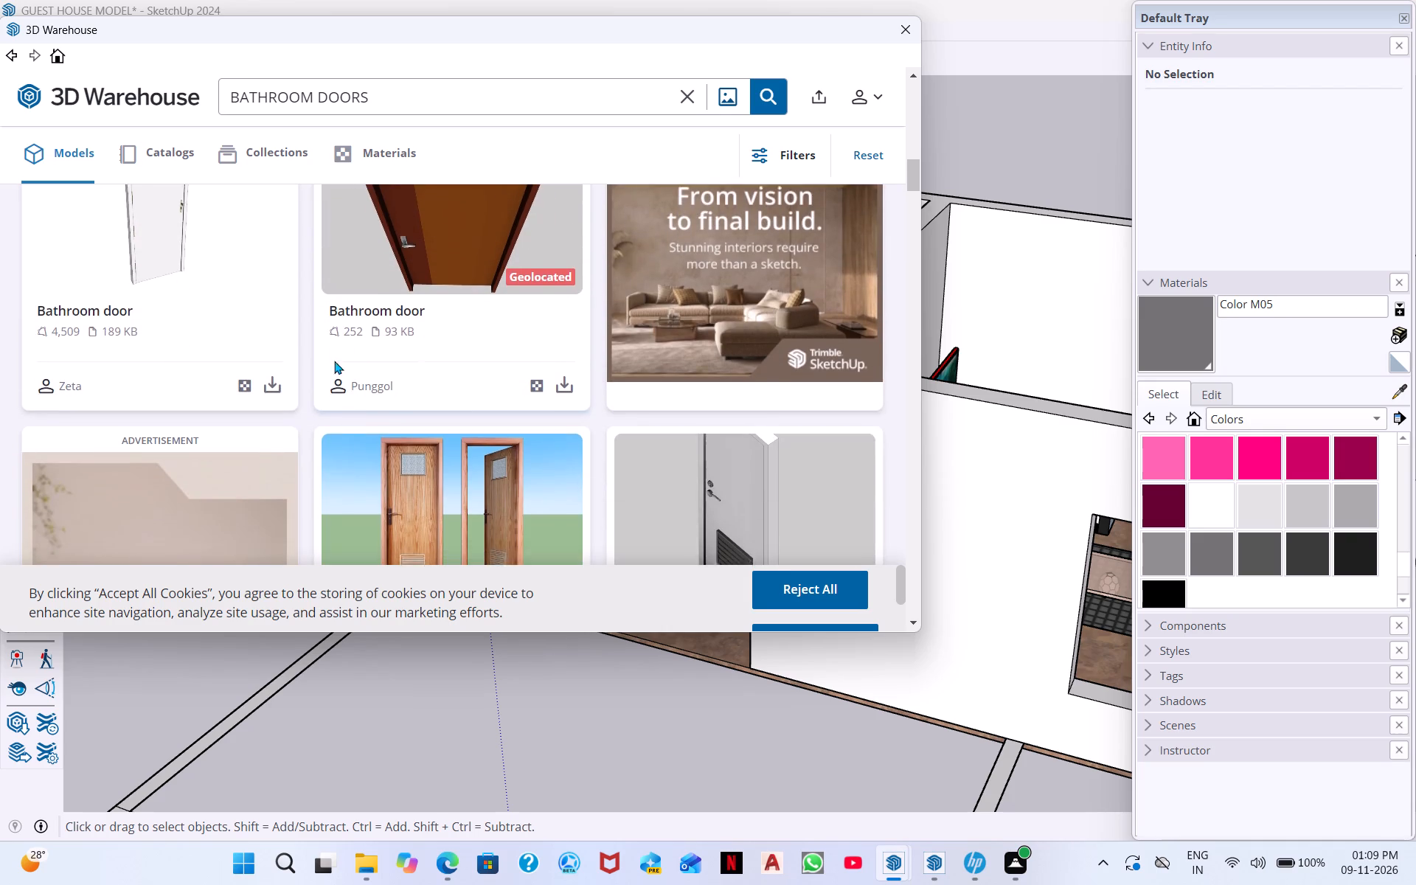
{"action": "scroll", "coordinate": [325, 306], "scroll_direction": "up", "scroll_amount": 3}
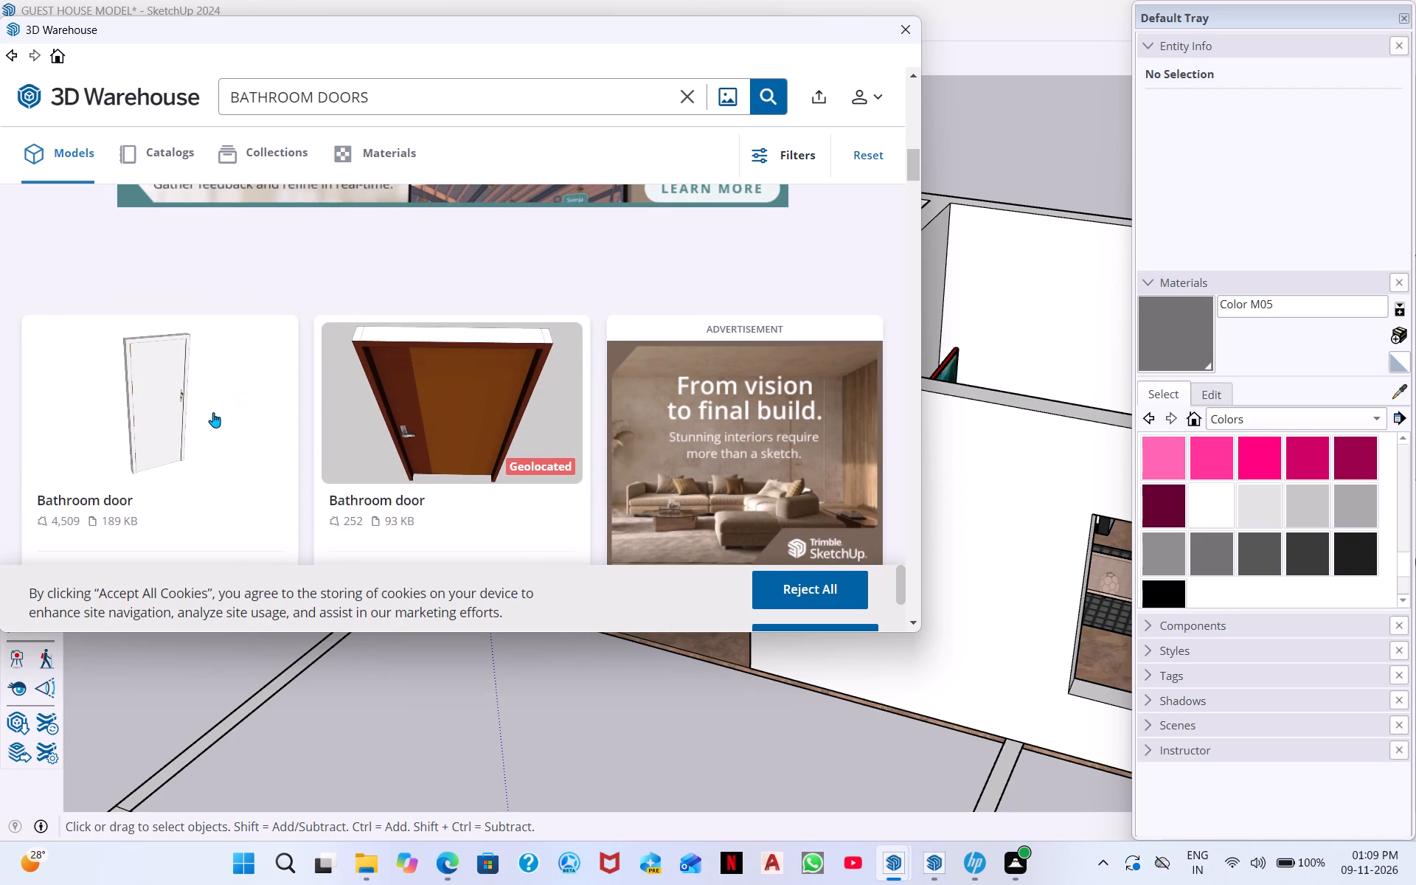
{"action": "scroll", "coordinate": [215, 403], "scroll_direction": "down", "scroll_amount": 3}
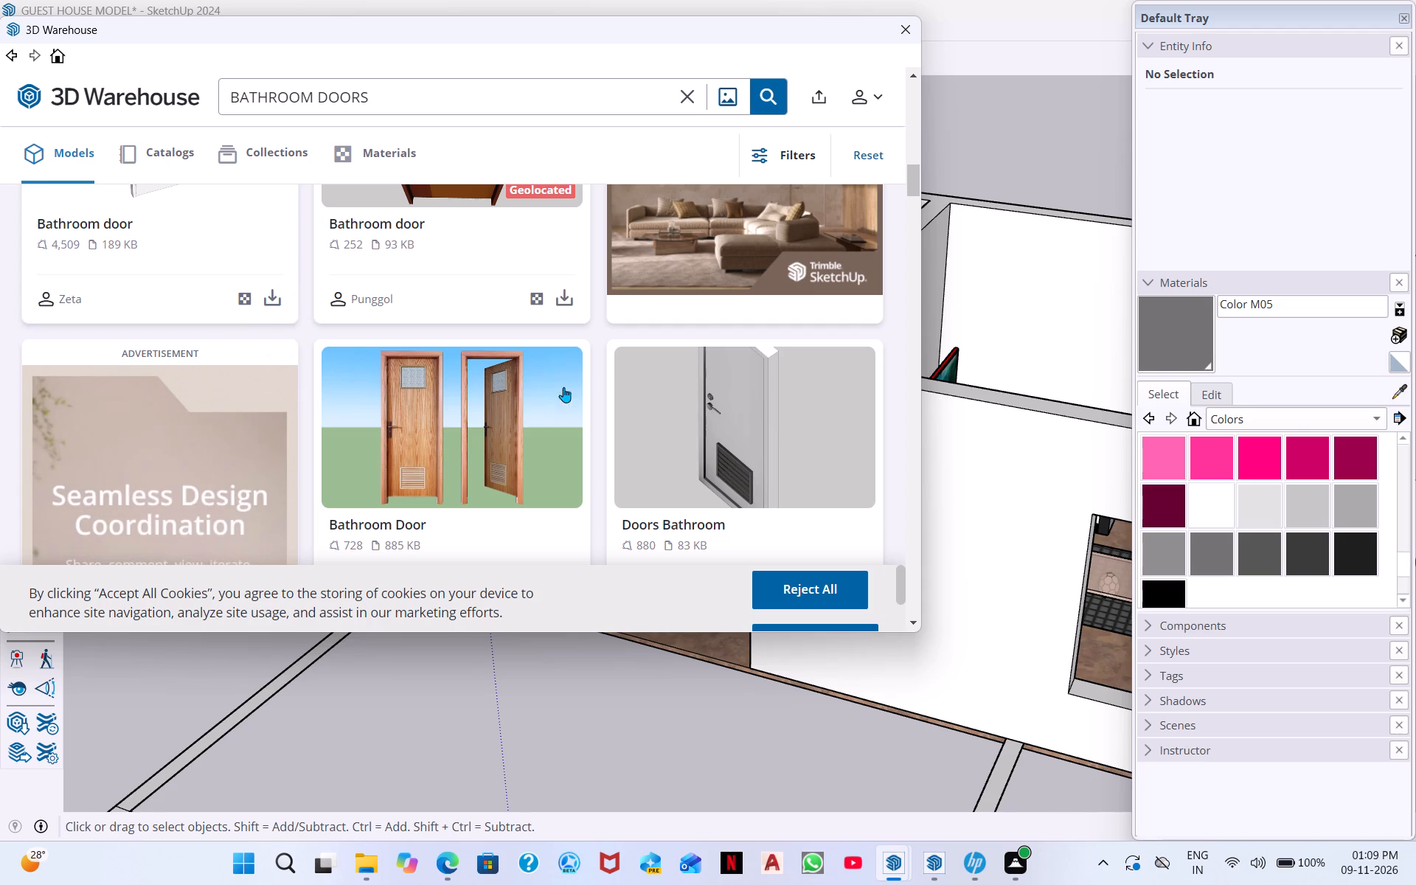
{"action": "scroll", "coordinate": [740, 354], "scroll_direction": "down", "scroll_amount": 3}
{"action": "scroll", "coordinate": [497, 454], "scroll_direction": "down", "scroll_amount": 1}
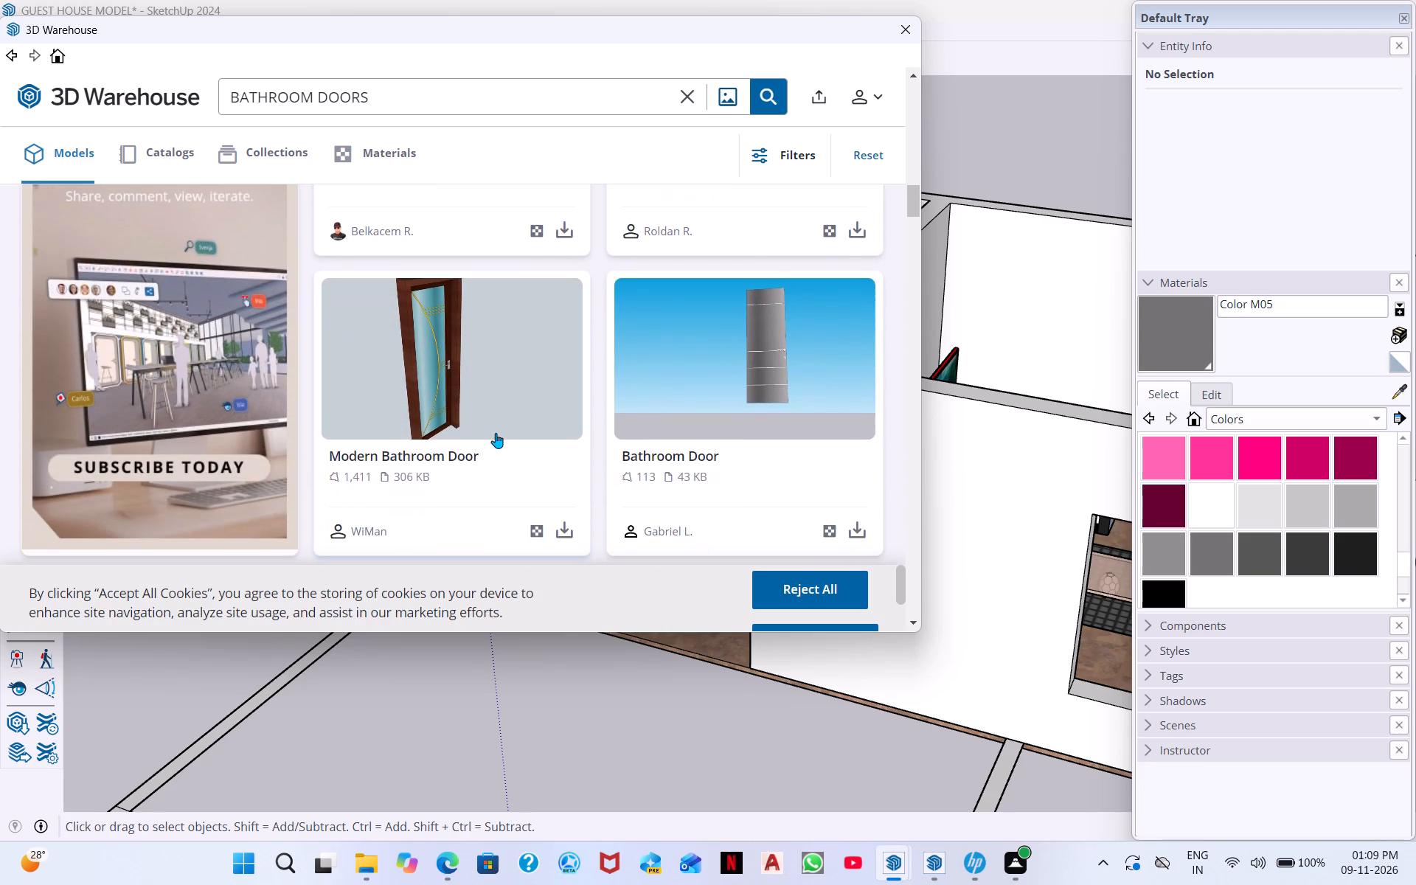
{"action": "scroll", "coordinate": [529, 428], "scroll_direction": "down", "scroll_amount": 4}
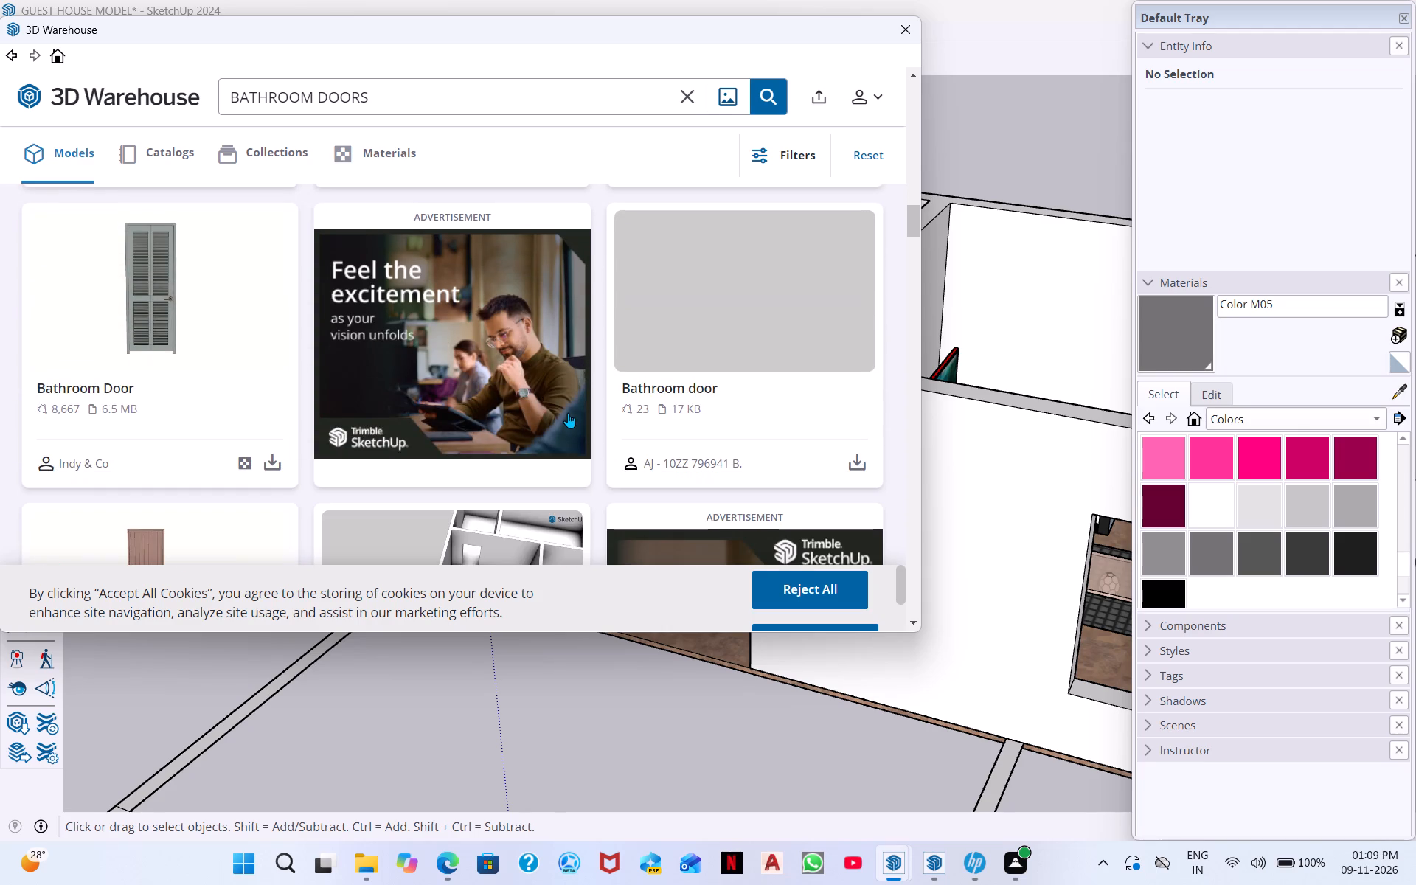
{"action": "scroll", "coordinate": [307, 316], "scroll_direction": "up", "scroll_amount": 1}
{"action": "scroll", "coordinate": [409, 461], "scroll_direction": "down", "scroll_amount": 4}
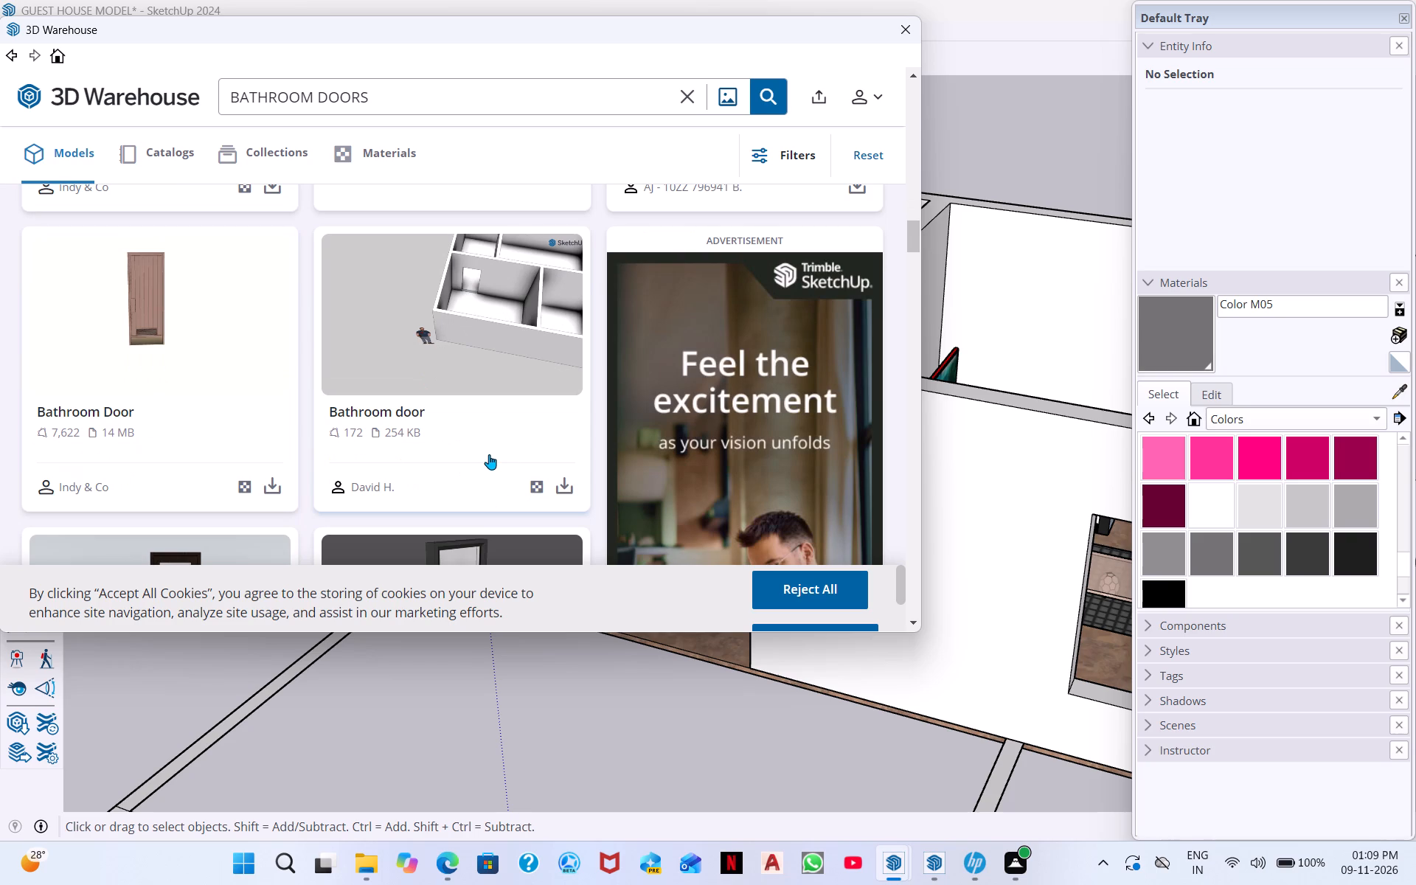
{"action": "scroll", "coordinate": [489, 454], "scroll_direction": "down", "scroll_amount": 3}
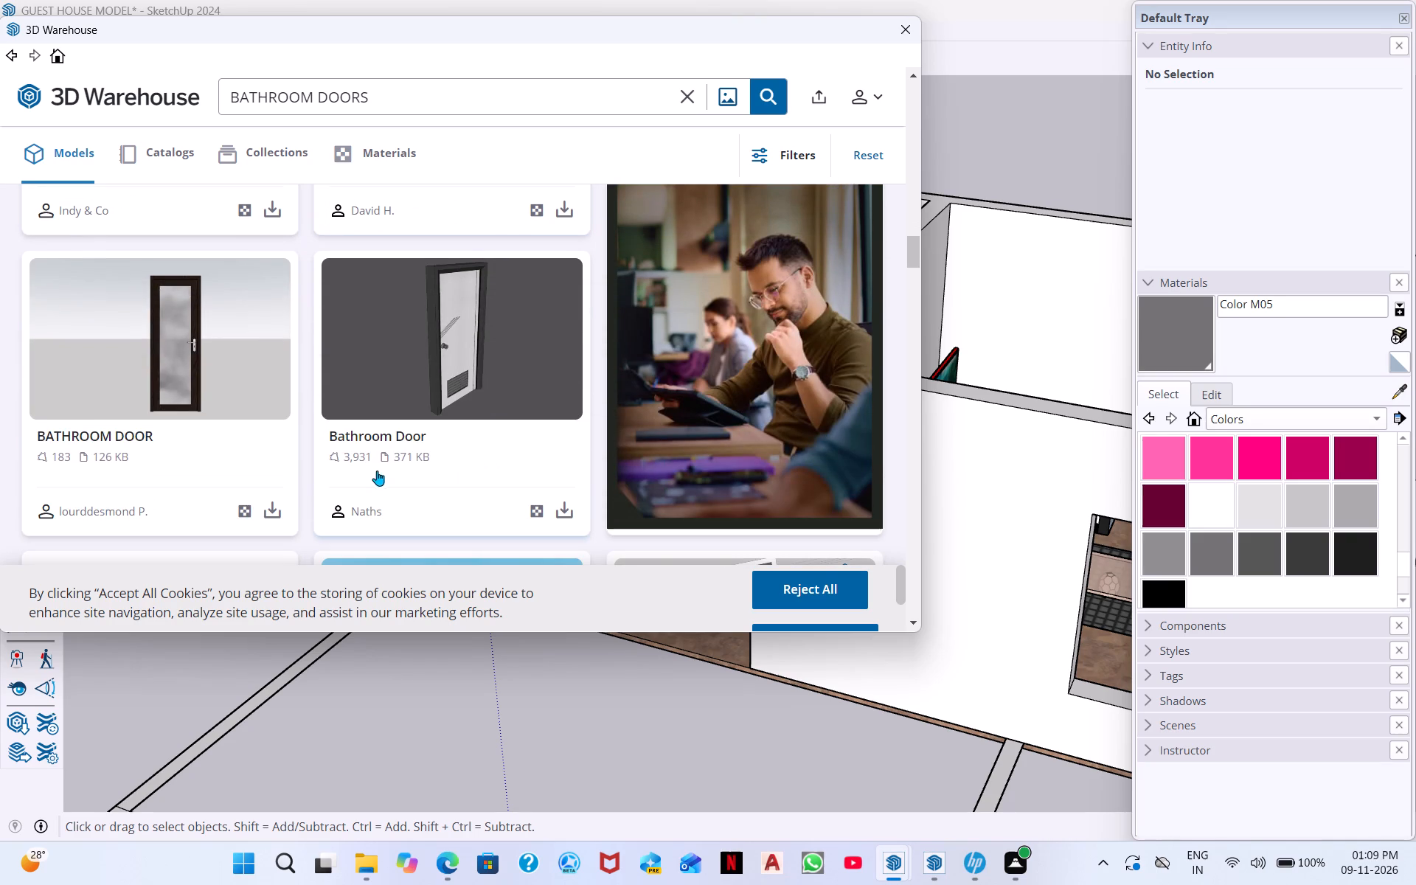
{"action": "scroll", "coordinate": [455, 452], "scroll_direction": "down", "scroll_amount": 6}
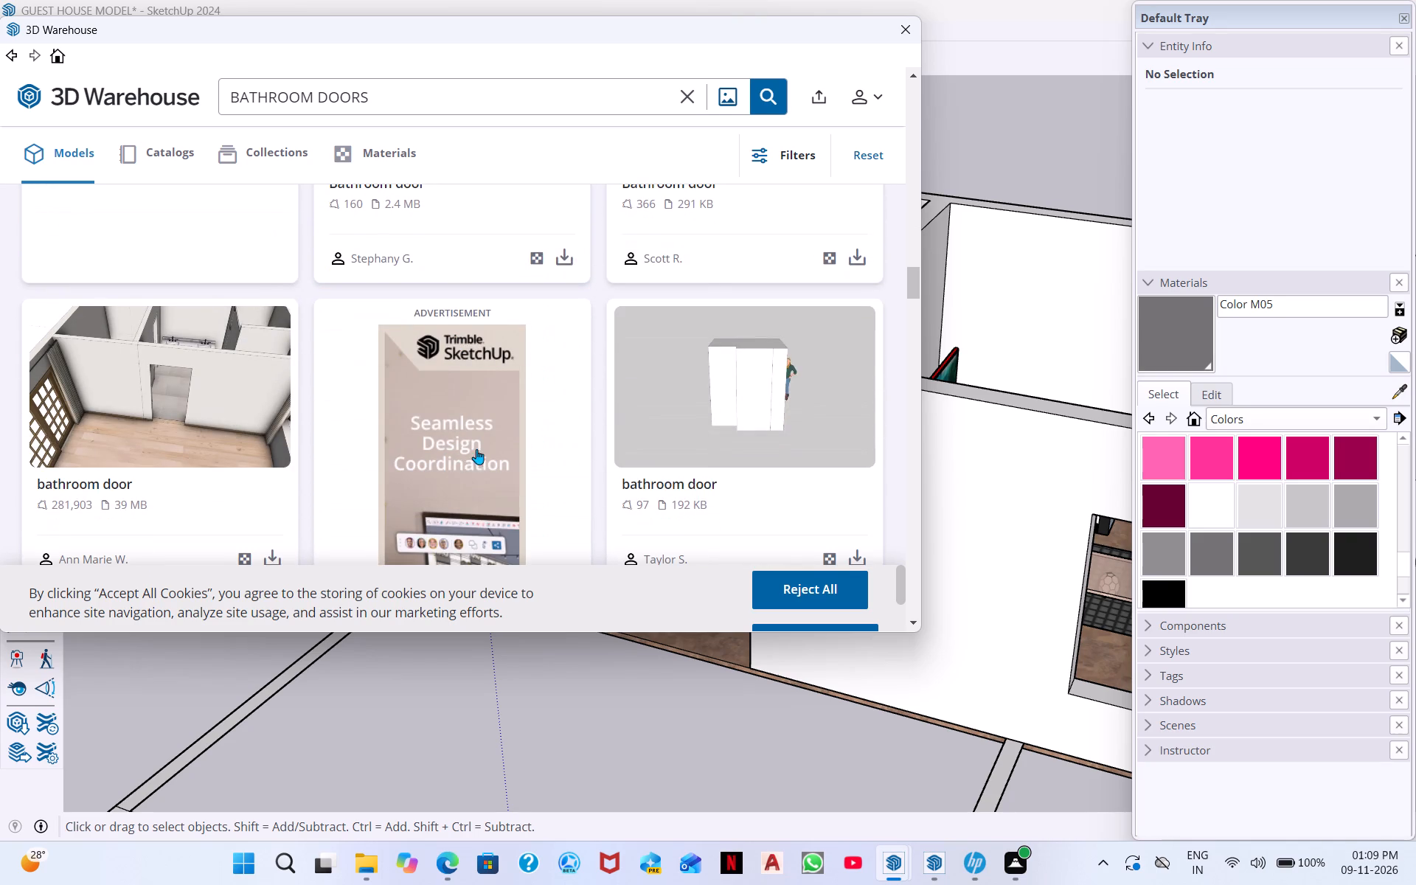
{"action": "scroll", "coordinate": [502, 449], "scroll_direction": "down", "scroll_amount": 6}
{"action": "scroll", "coordinate": [543, 454], "scroll_direction": "up", "scroll_amount": 2}
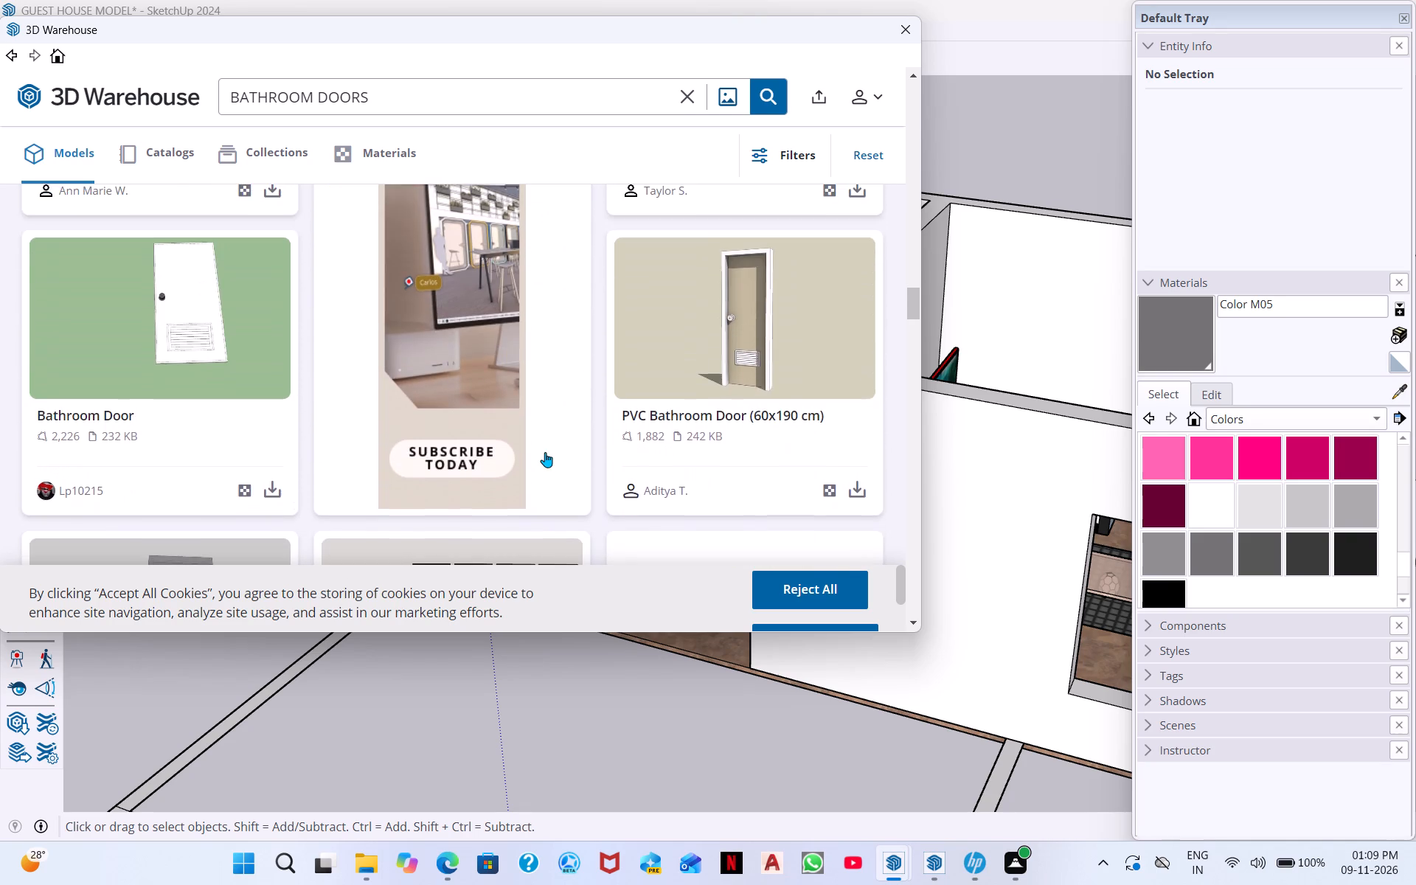
{"action": "scroll", "coordinate": [545, 452], "scroll_direction": "down", "scroll_amount": 3}
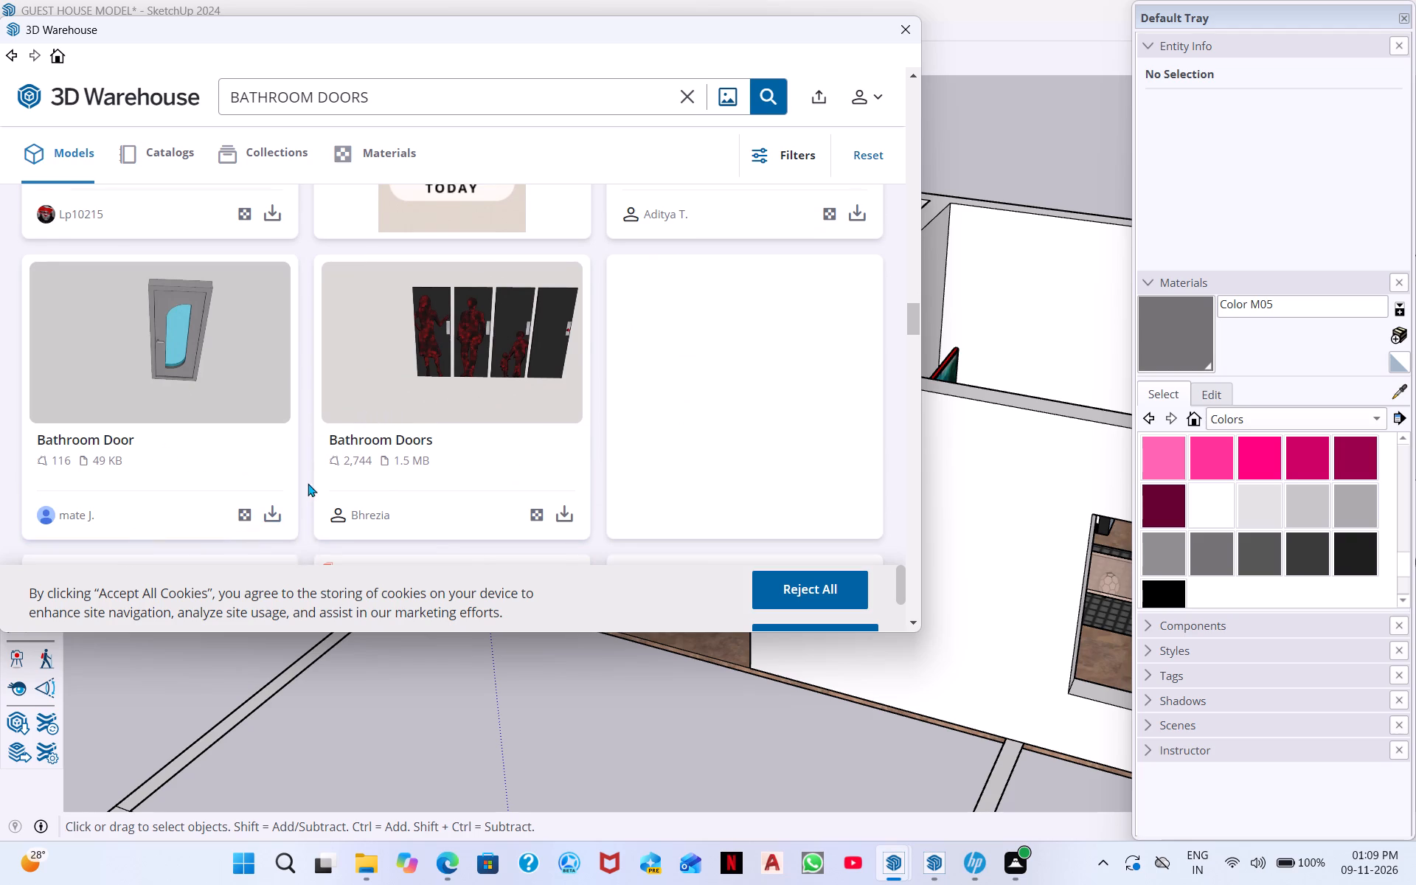
{"action": "scroll", "coordinate": [308, 483], "scroll_direction": "down", "scroll_amount": 3}
{"action": "scroll", "coordinate": [449, 434], "scroll_direction": "down", "scroll_amount": 3}
{"action": "scroll", "coordinate": [484, 436], "scroll_direction": "up", "scroll_amount": 2}
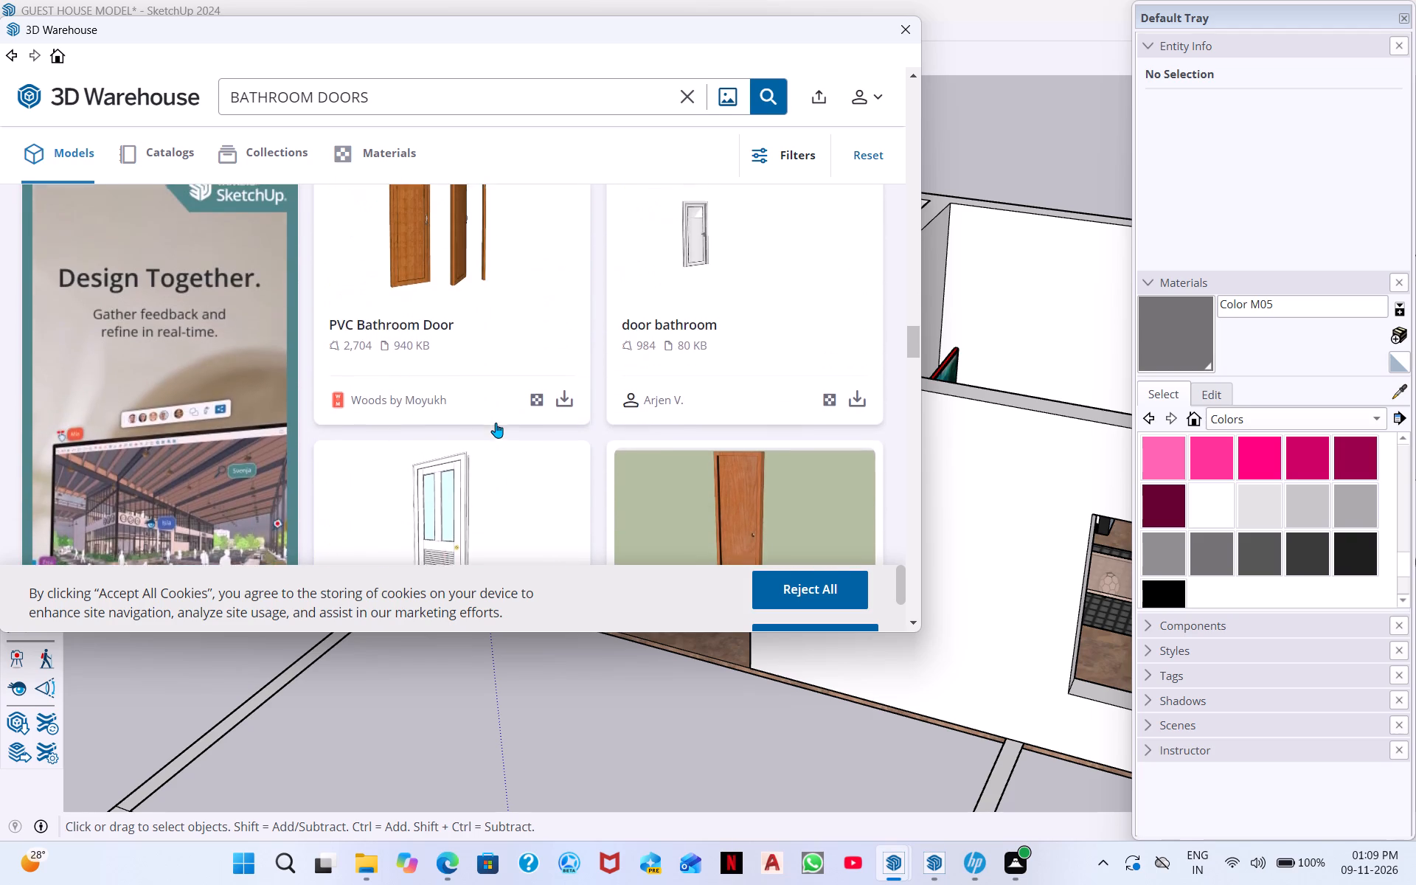
{"action": "scroll", "coordinate": [650, 404], "scroll_direction": "down", "scroll_amount": 2}
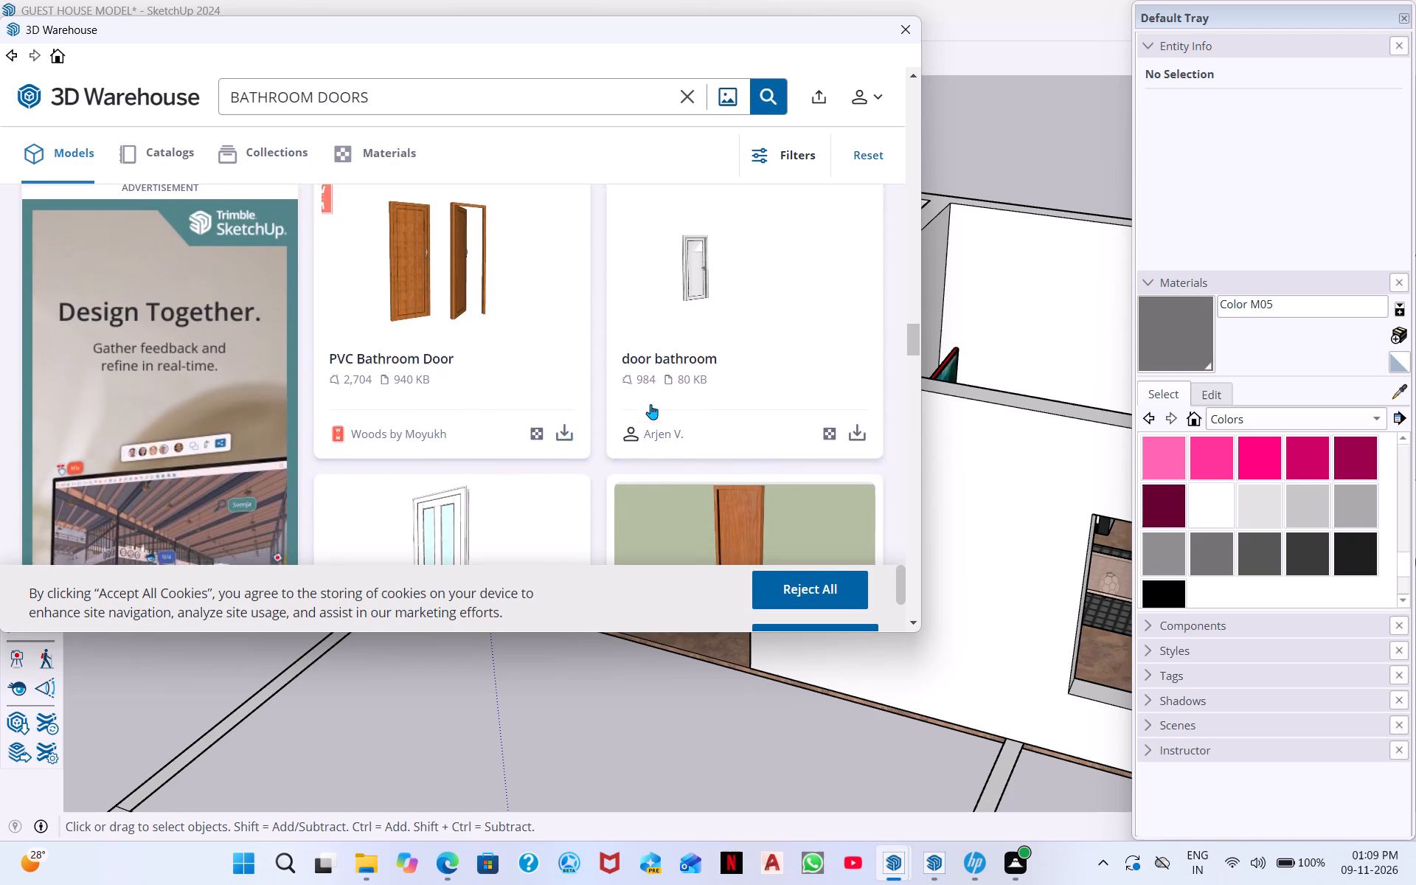
{"action": "scroll", "coordinate": [650, 404], "scroll_direction": "down", "scroll_amount": 3}
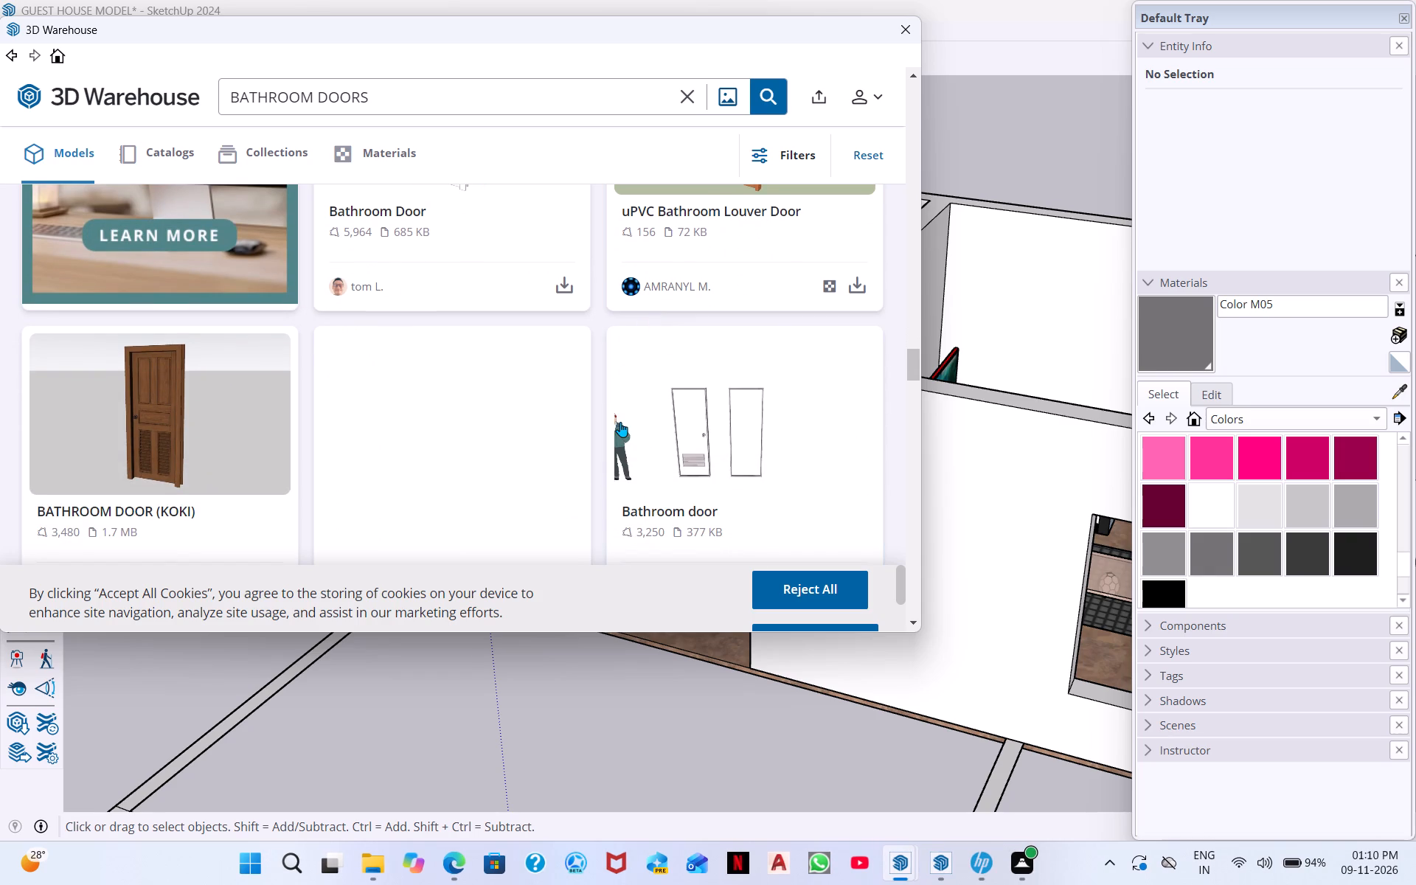
{"action": "scroll", "coordinate": [367, 460], "scroll_direction": "down", "scroll_amount": 2}
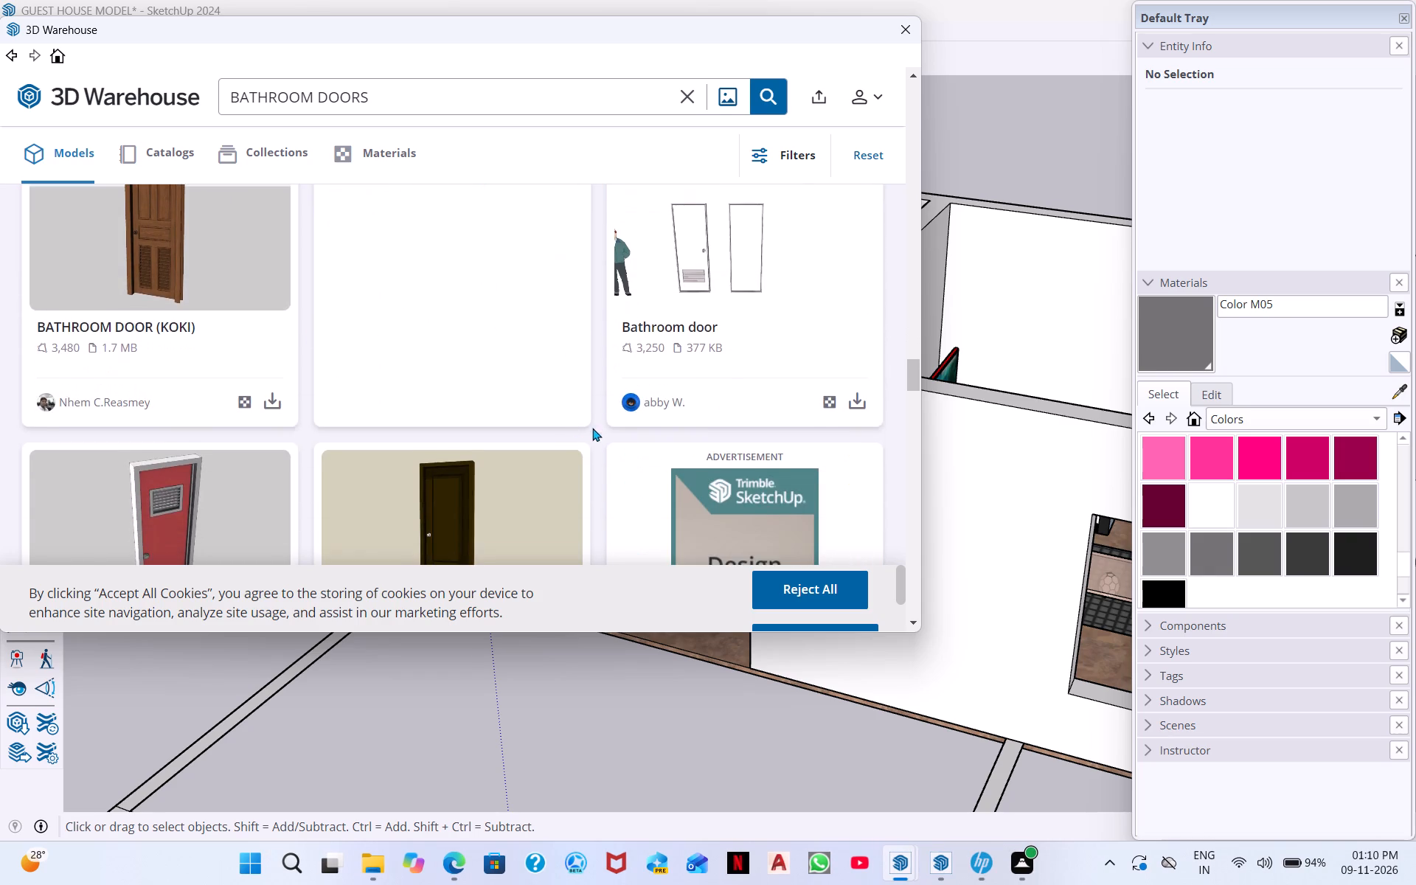
{"action": "scroll", "coordinate": [592, 428], "scroll_direction": "down", "scroll_amount": 2}
{"action": "scroll", "coordinate": [436, 427], "scroll_direction": "down", "scroll_amount": 5}
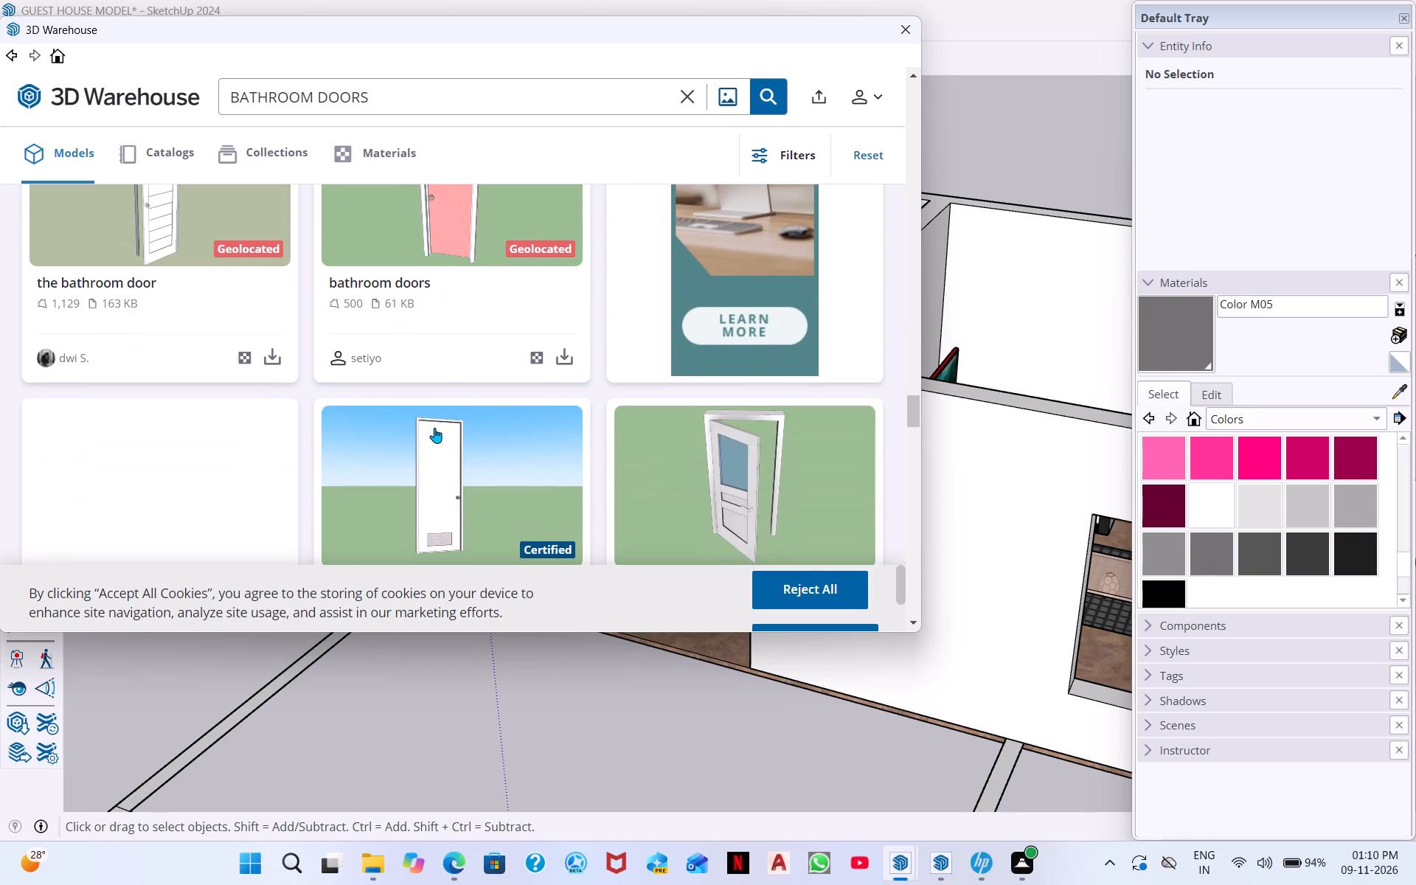
{"action": "scroll", "coordinate": [434, 428], "scroll_direction": "down", "scroll_amount": 2}
{"action": "scroll", "coordinate": [600, 448], "scroll_direction": "down", "scroll_amount": 3}
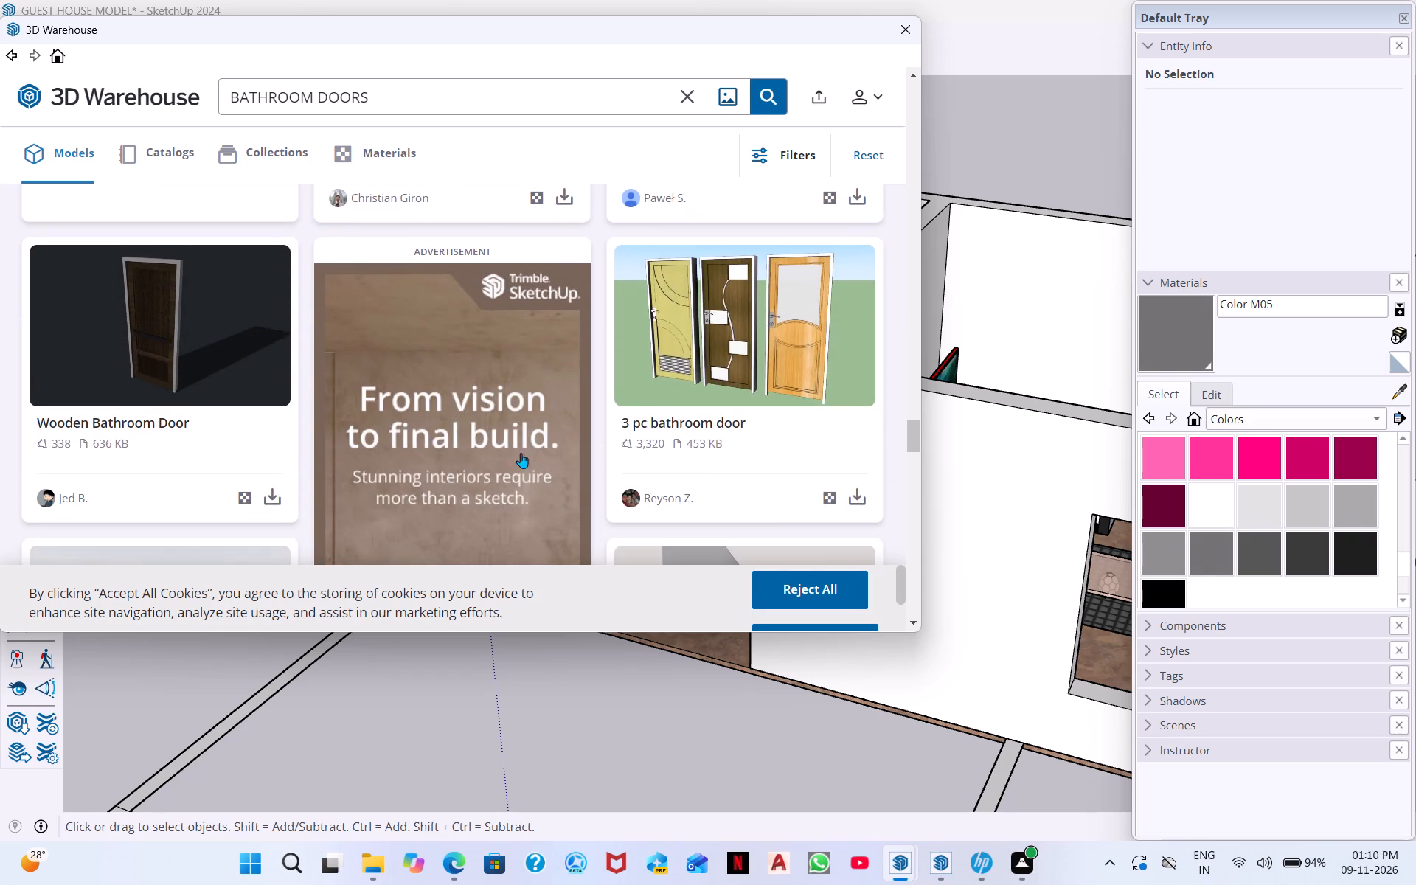
{"action": "scroll", "coordinate": [497, 448], "scroll_direction": "down", "scroll_amount": 3}
{"action": "scroll", "coordinate": [322, 427], "scroll_direction": "down", "scroll_amount": 5}
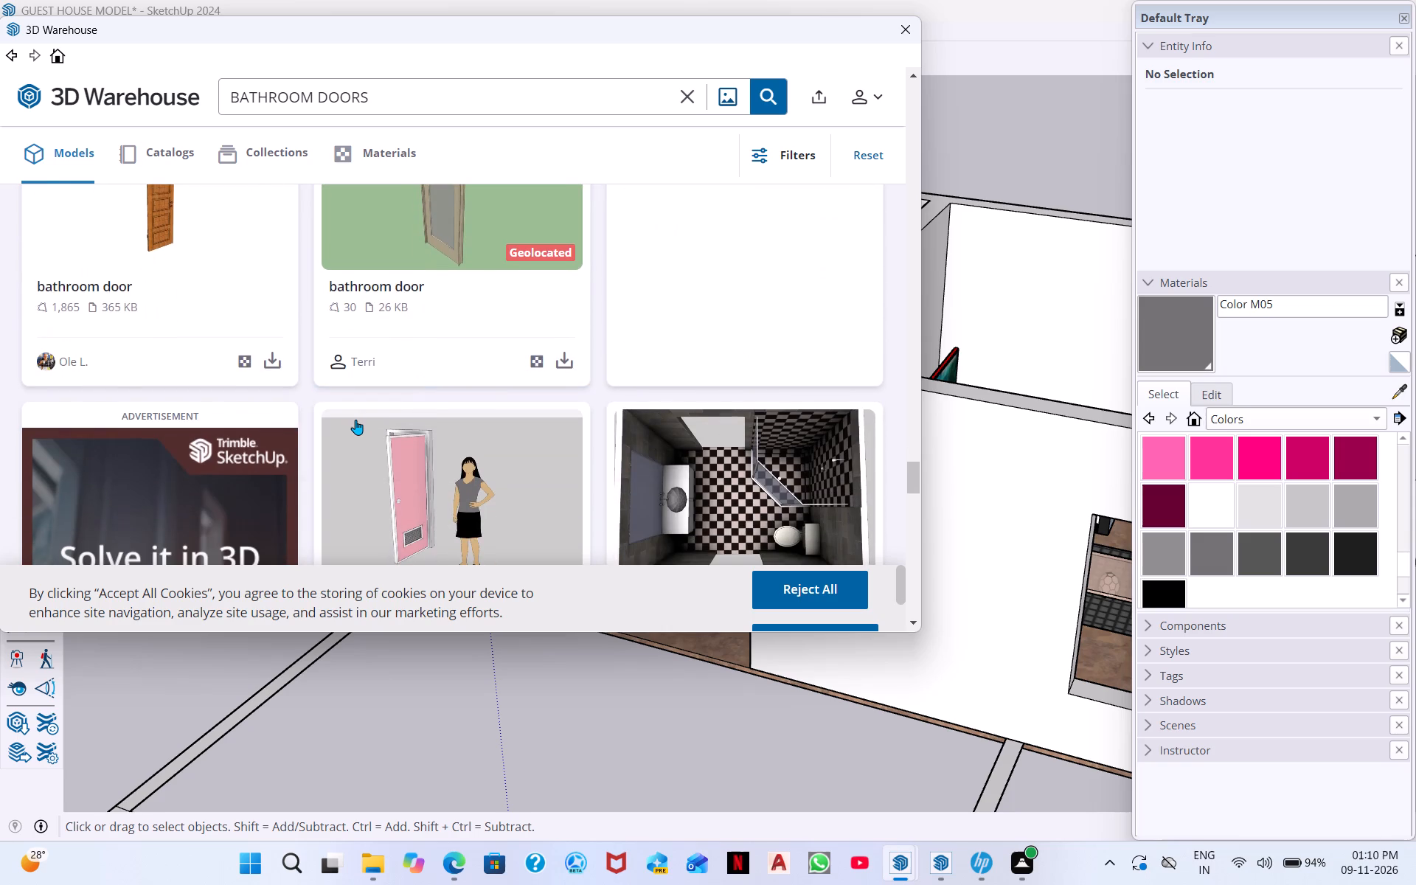
{"action": "scroll", "coordinate": [355, 420], "scroll_direction": "down", "scroll_amount": 6}
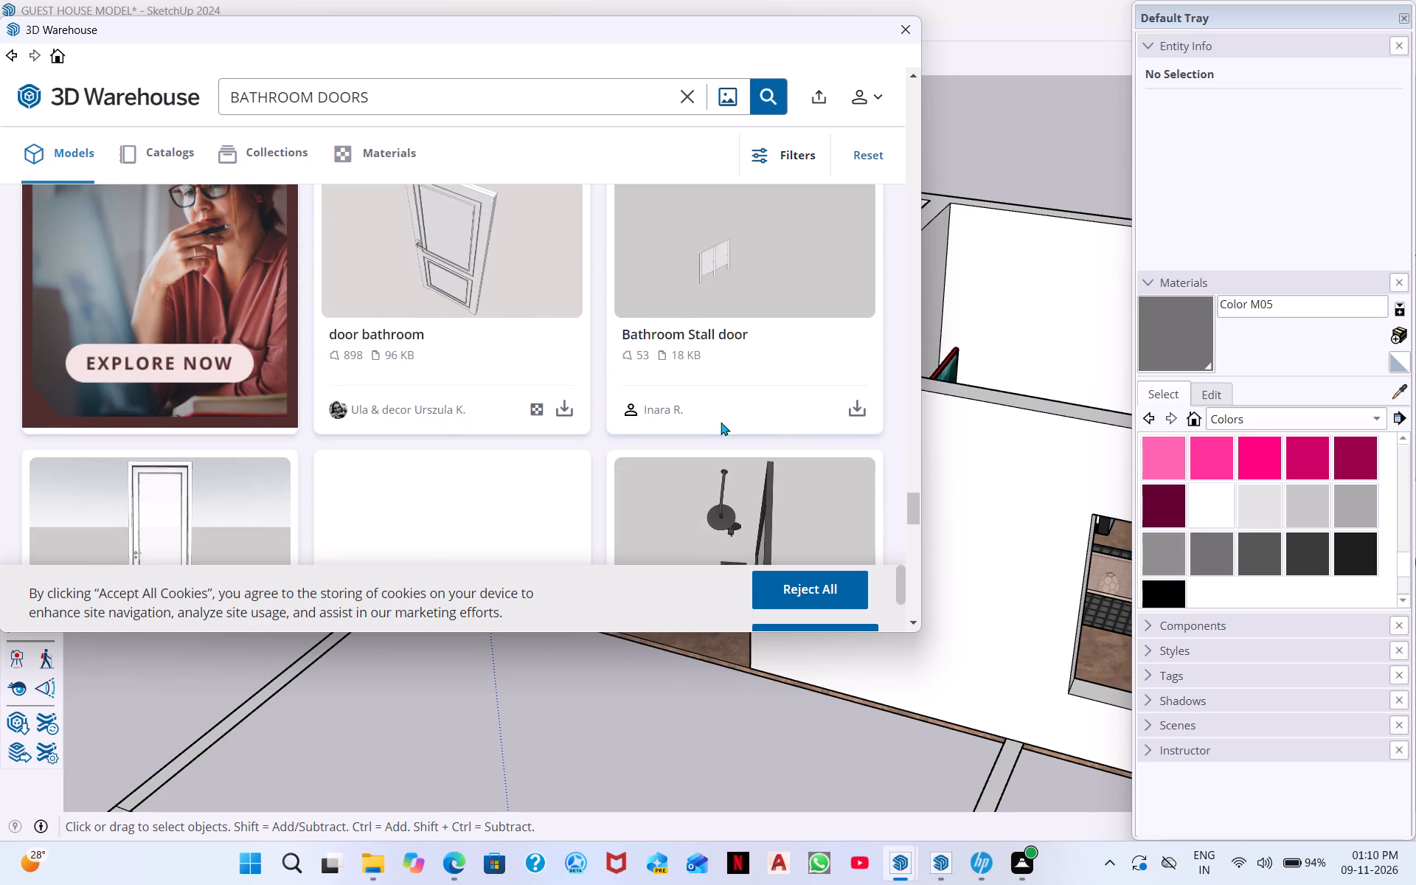
{"action": "scroll", "coordinate": [0, 0], "scroll_direction": "up", "scroll_amount": 2}
{"action": "scroll", "coordinate": [650, 312], "scroll_direction": "down", "scroll_amount": 1}
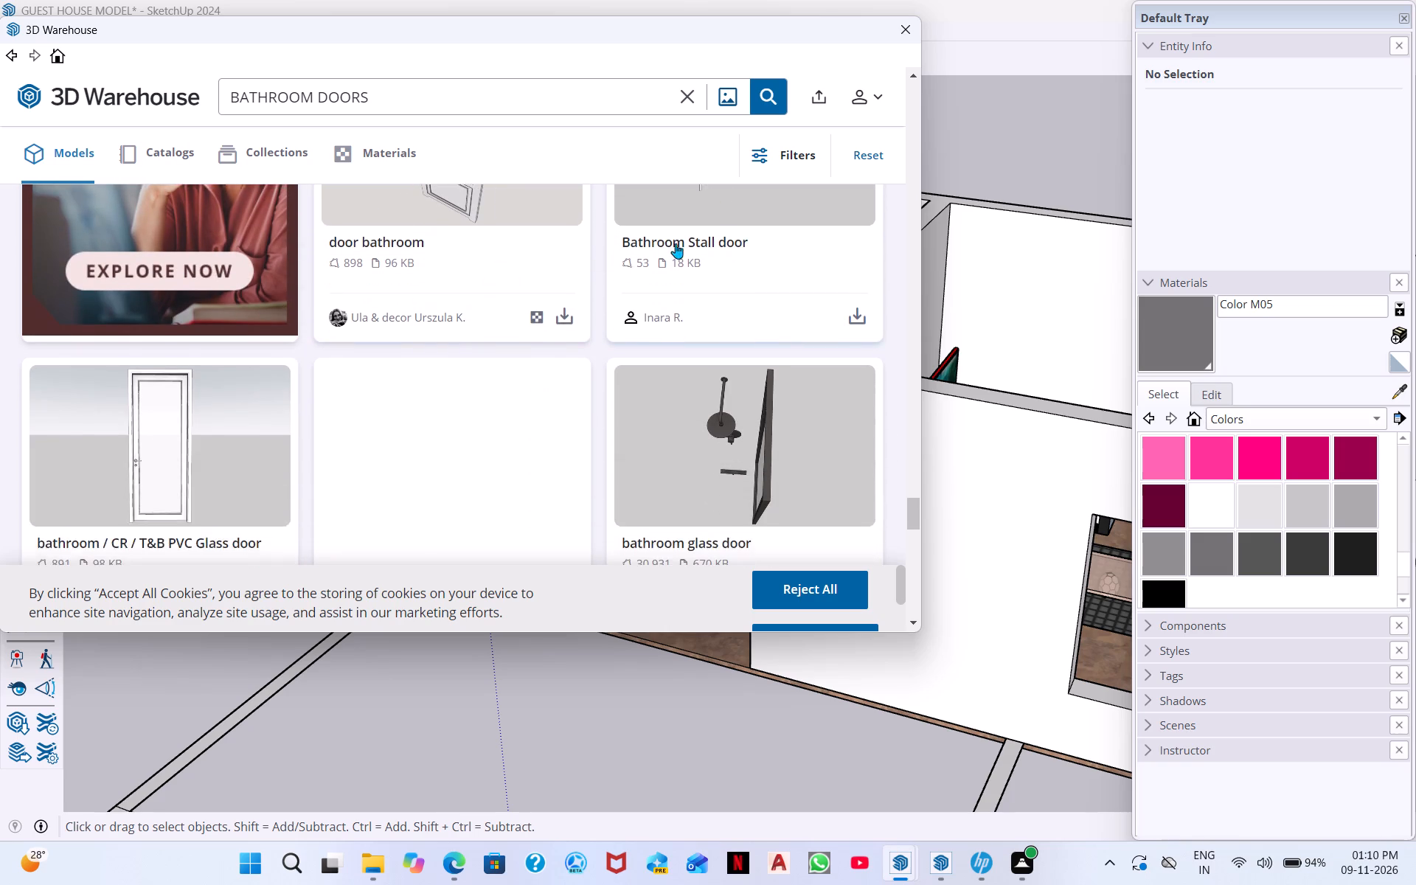
{"action": "scroll", "coordinate": [482, 451], "scroll_direction": "down", "scroll_amount": 3}
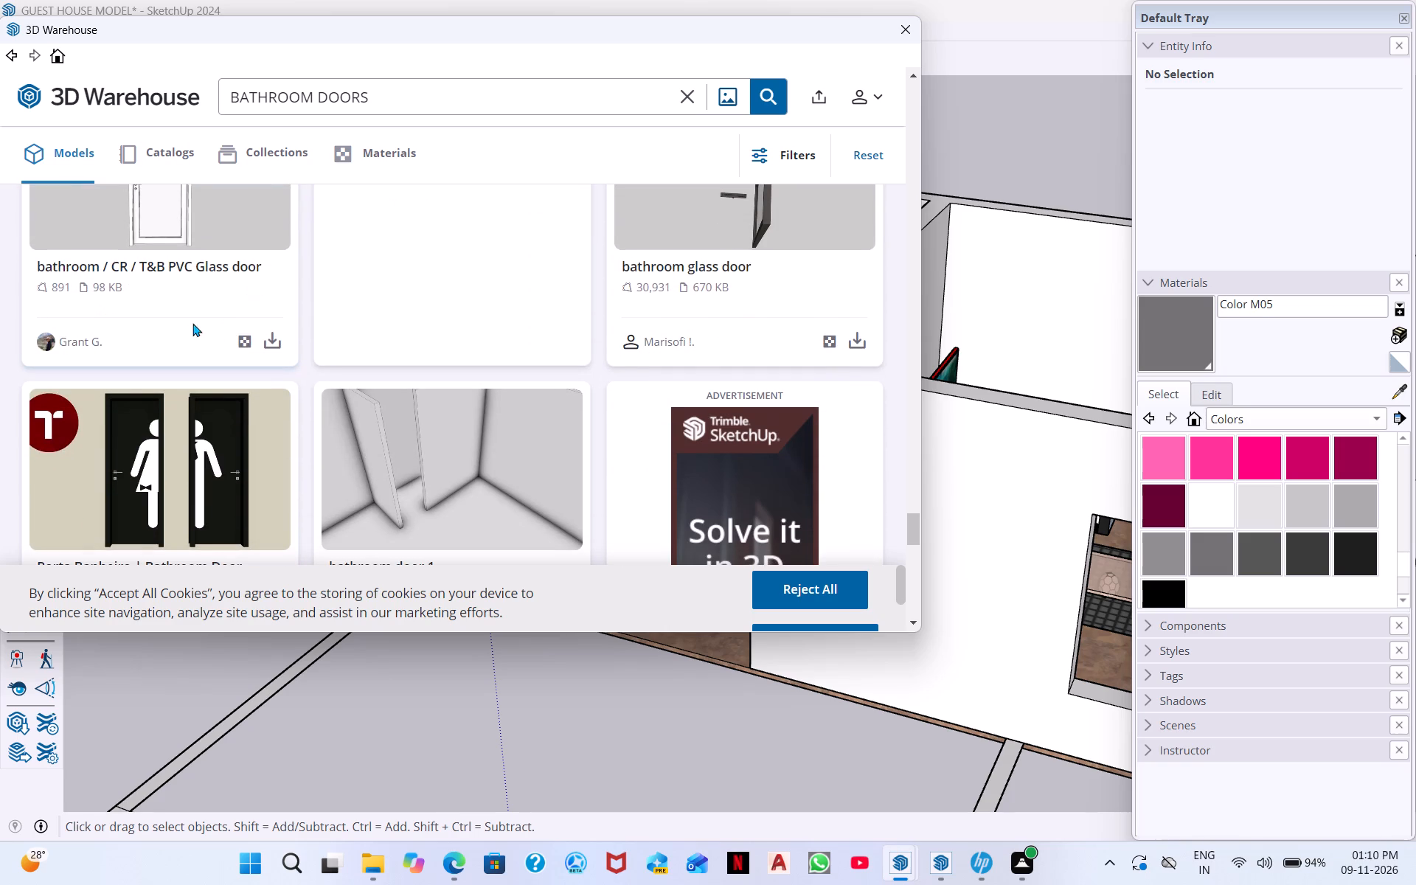
Load the "bathroom / CR / T&B PVC Glass door" directly into the model and place it outside, behind the house.
{"action": "scroll", "coordinate": [184, 310], "scroll_direction": "up", "scroll_amount": 3}
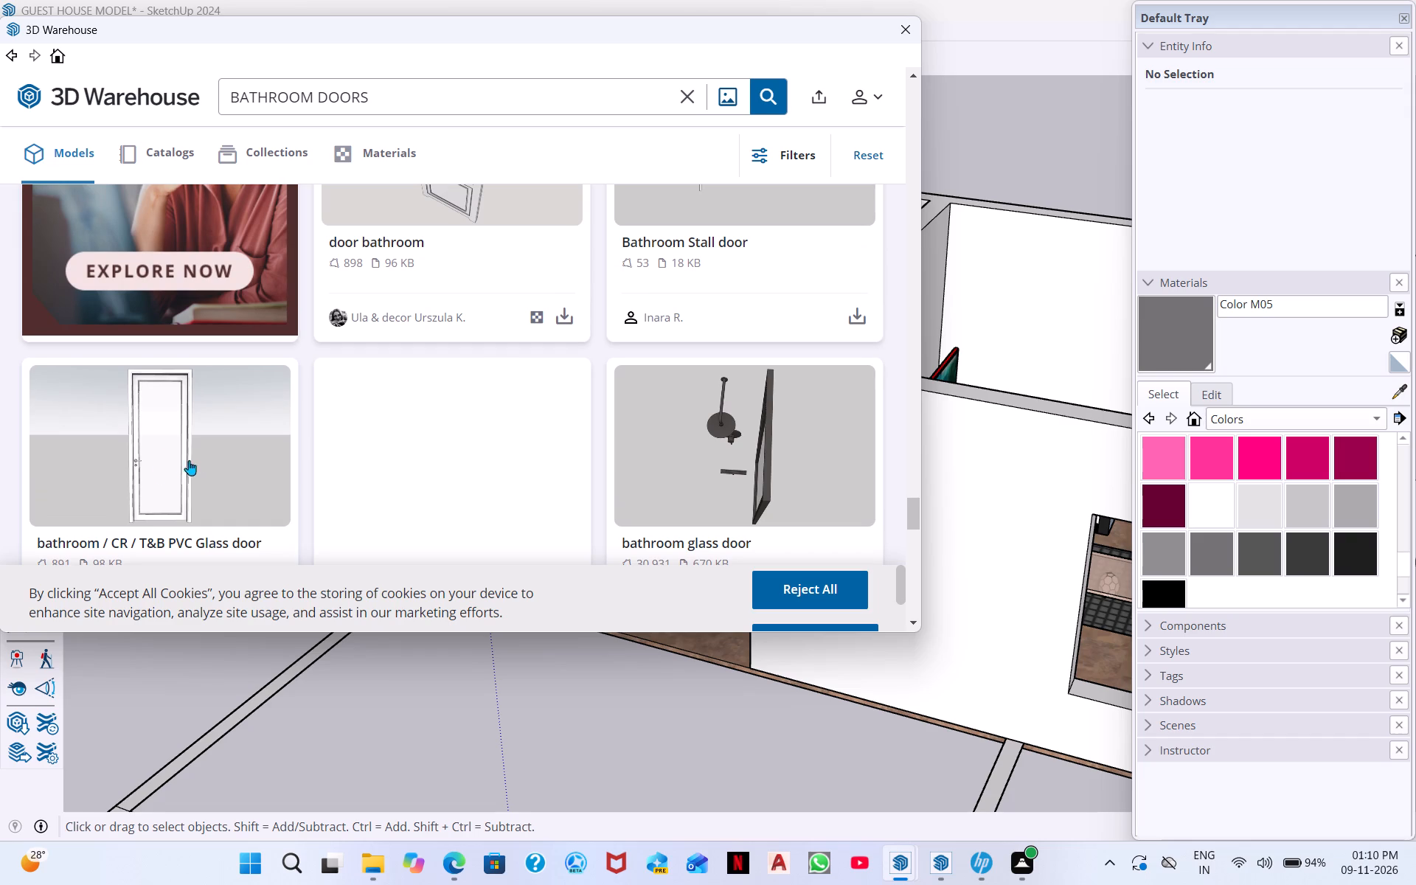
{"action": "left_click", "coordinate": [162, 471]}
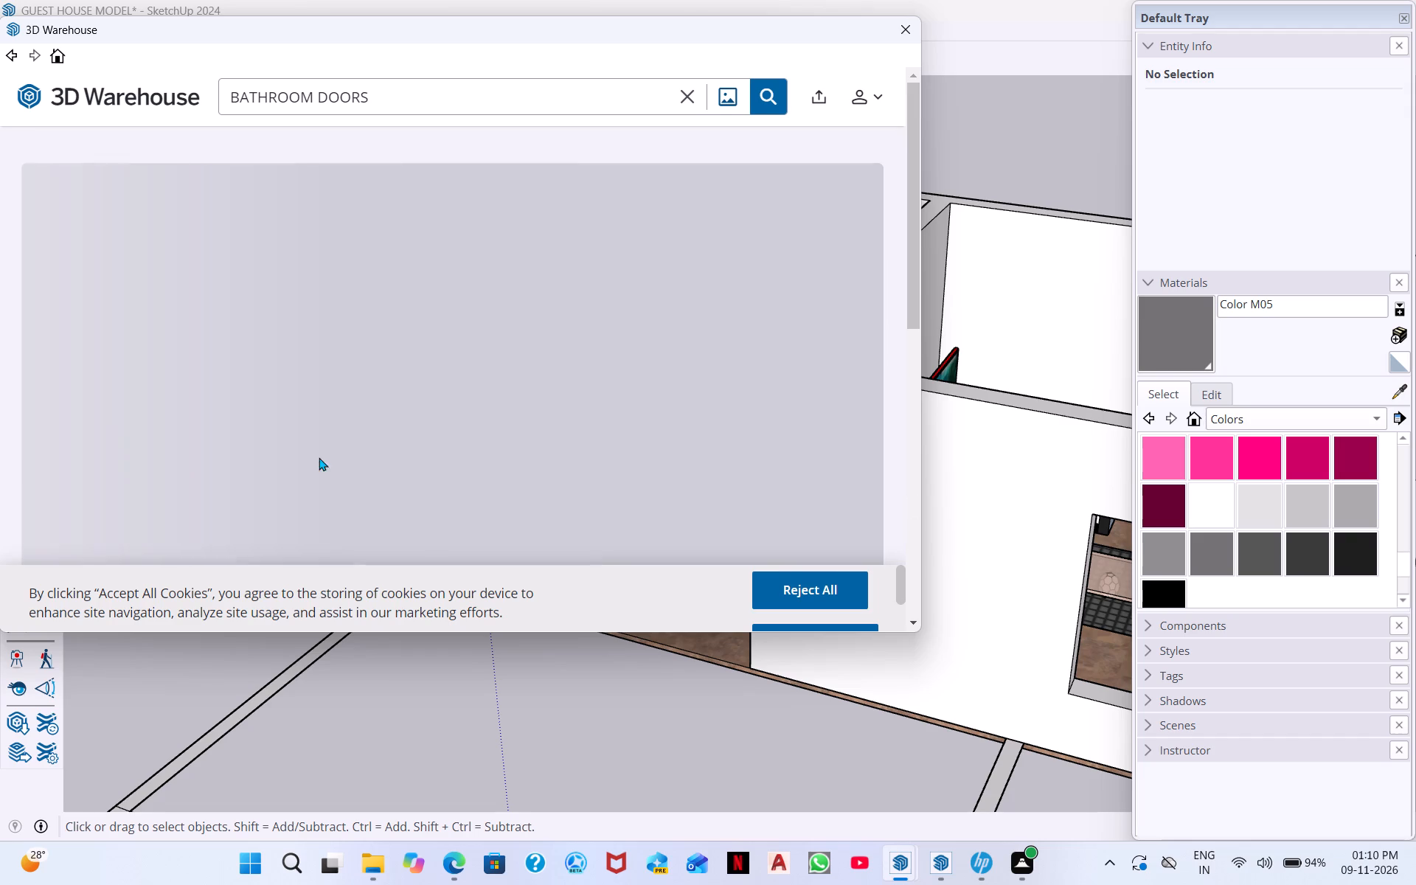
{"action": "scroll", "coordinate": [419, 619], "scroll_direction": "down", "scroll_amount": 1}
{"action": "scroll", "coordinate": [496, 446], "scroll_direction": "down", "scroll_amount": 3}
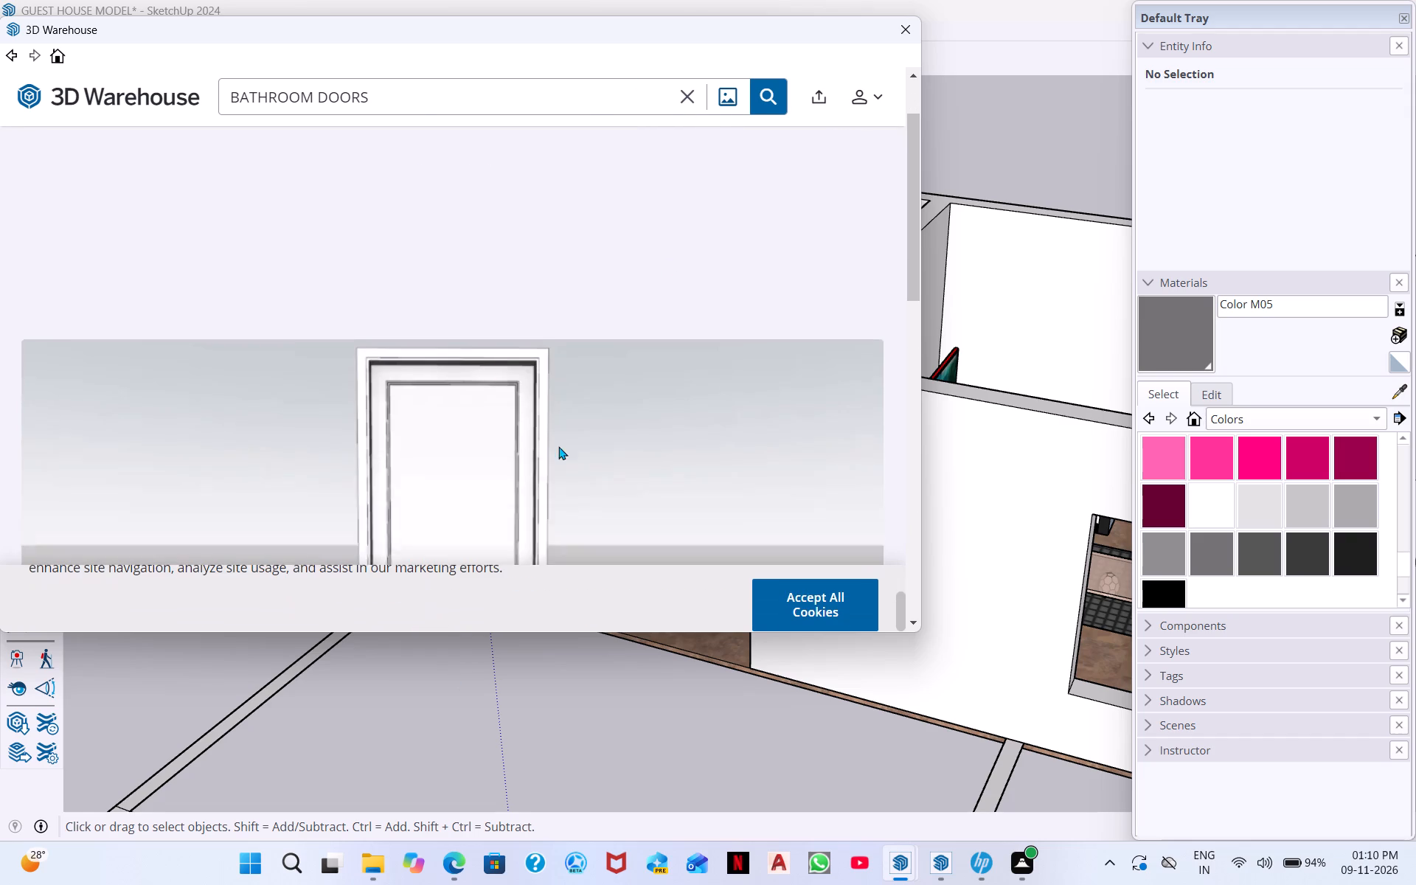
{"action": "scroll", "coordinate": [558, 446], "scroll_direction": "down", "scroll_amount": 4}
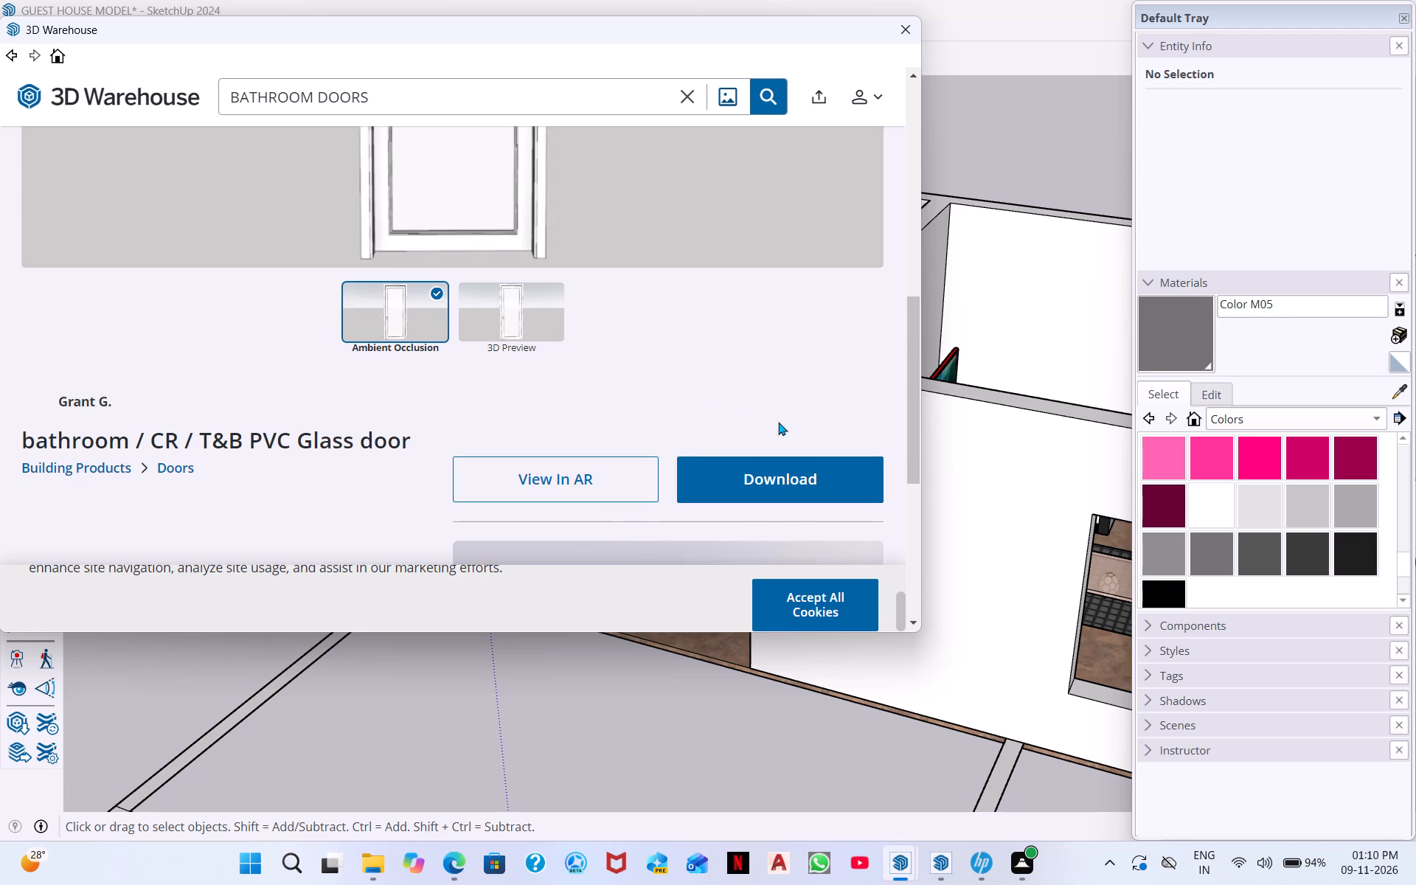
{"action": "left_click", "coordinate": [742, 487]}
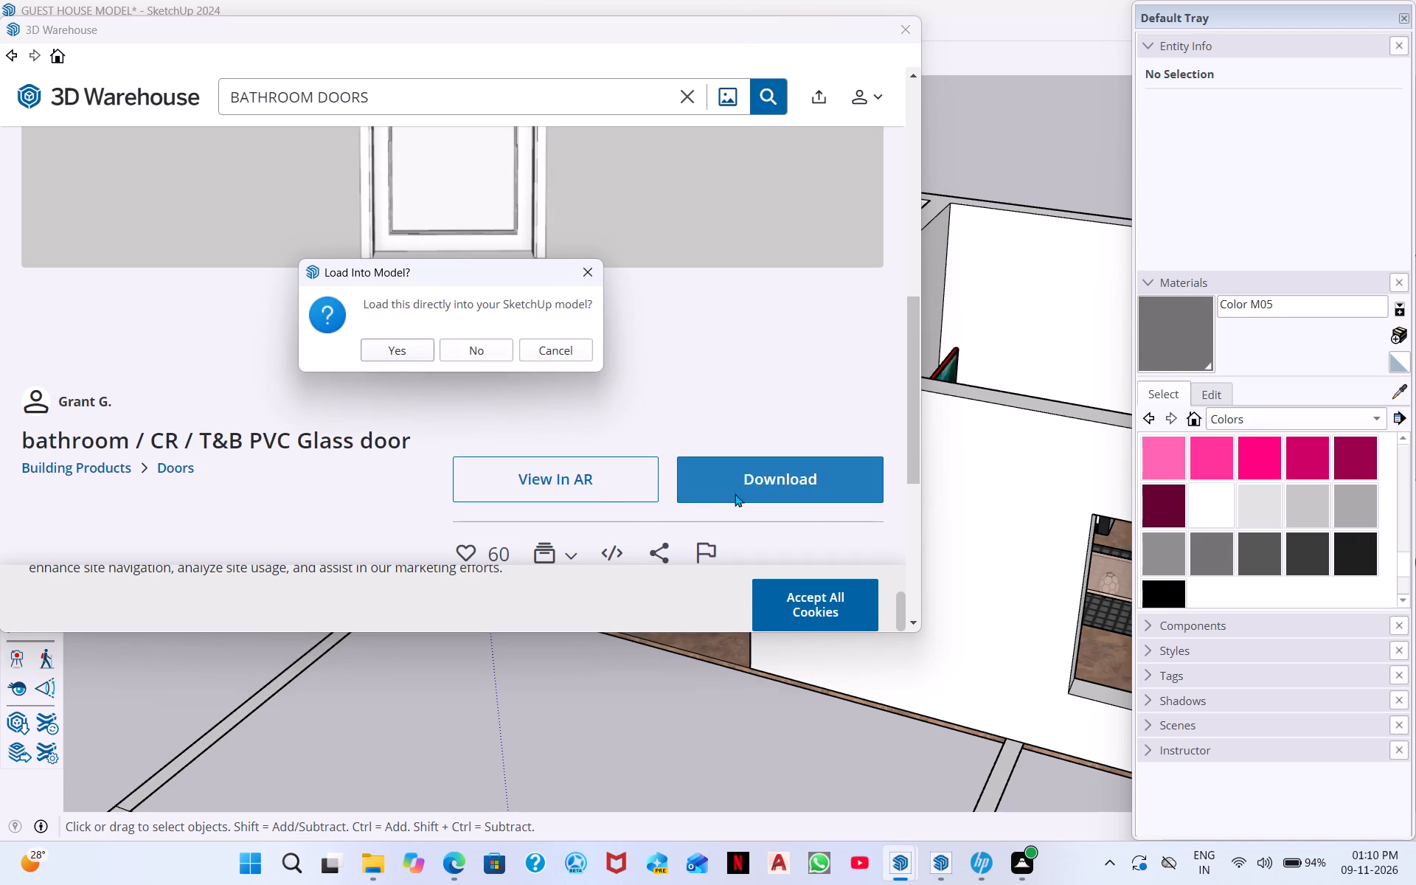
{"action": "left_click", "coordinate": [420, 350]}
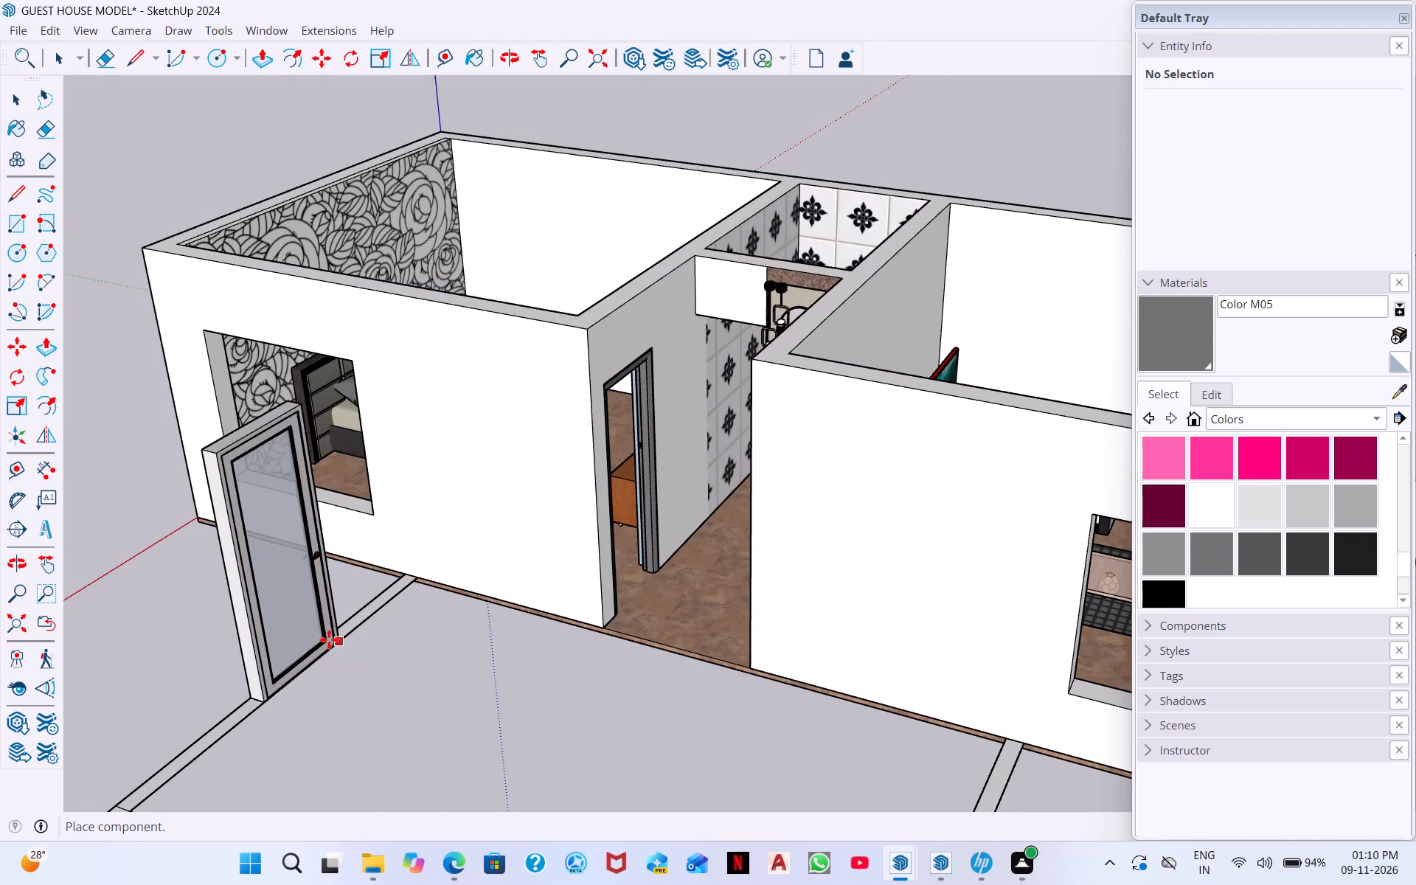
{"action": "scroll", "coordinate": [178, 532], "scroll_direction": "down", "scroll_amount": 4}
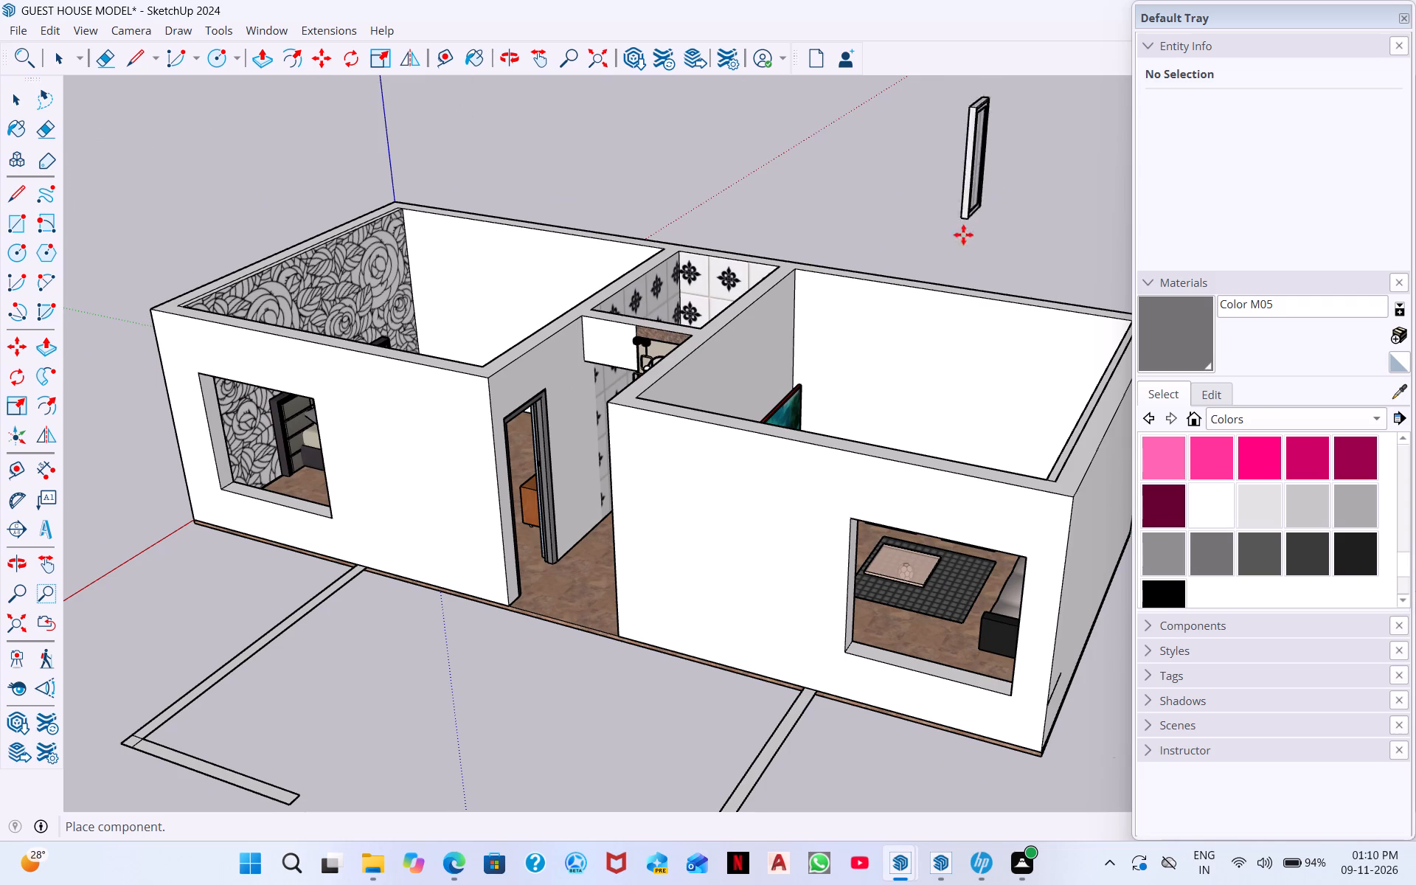
{"action": "left_click", "coordinate": [945, 211]}
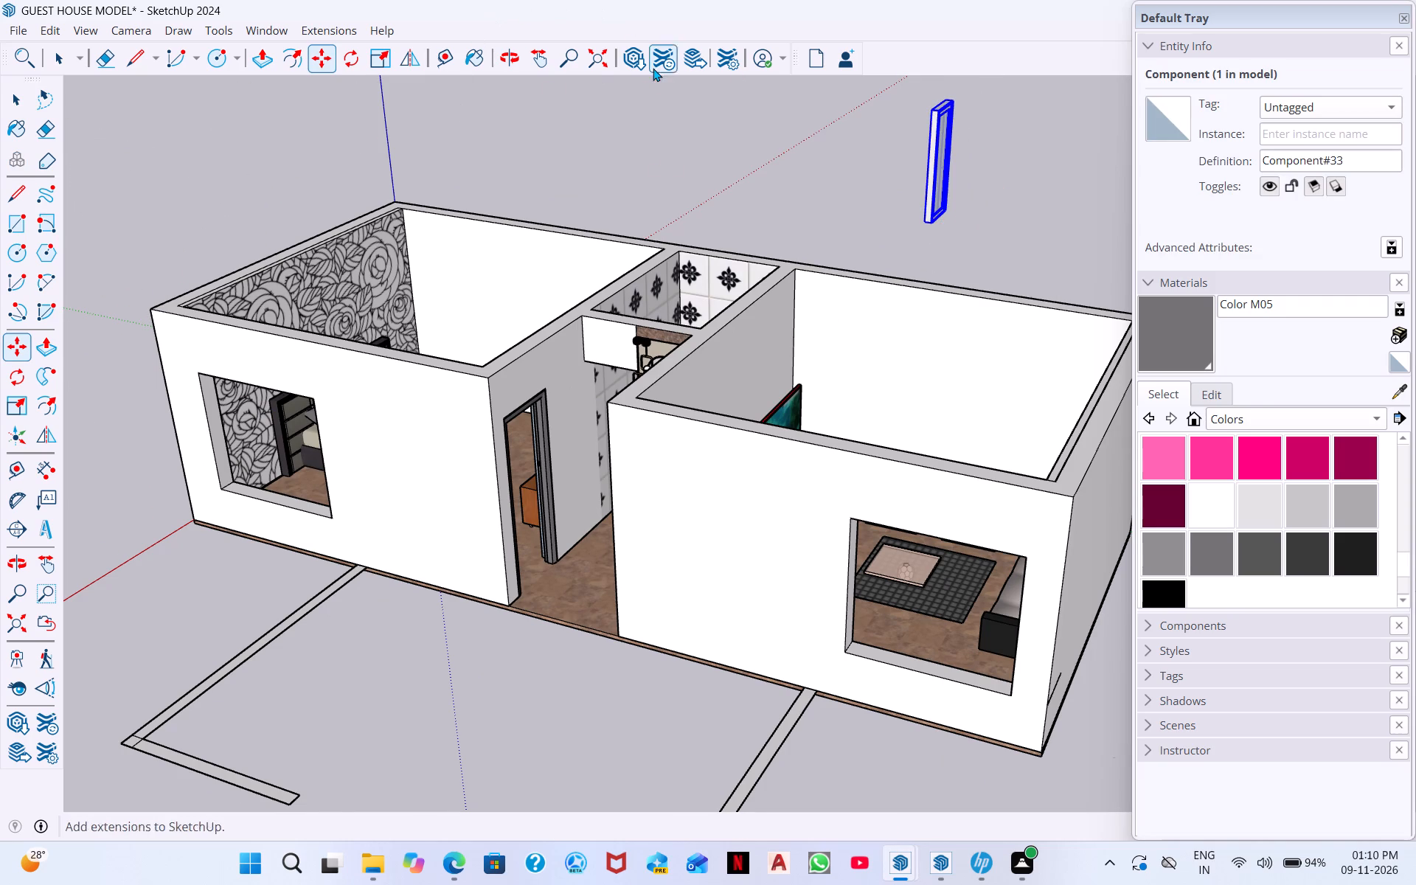
Flip the bathroom PVC glass door about its red and green mirror planes.
{"action": "left_click", "coordinate": [408, 60]}
{"action": "left_click", "coordinate": [898, 215]}
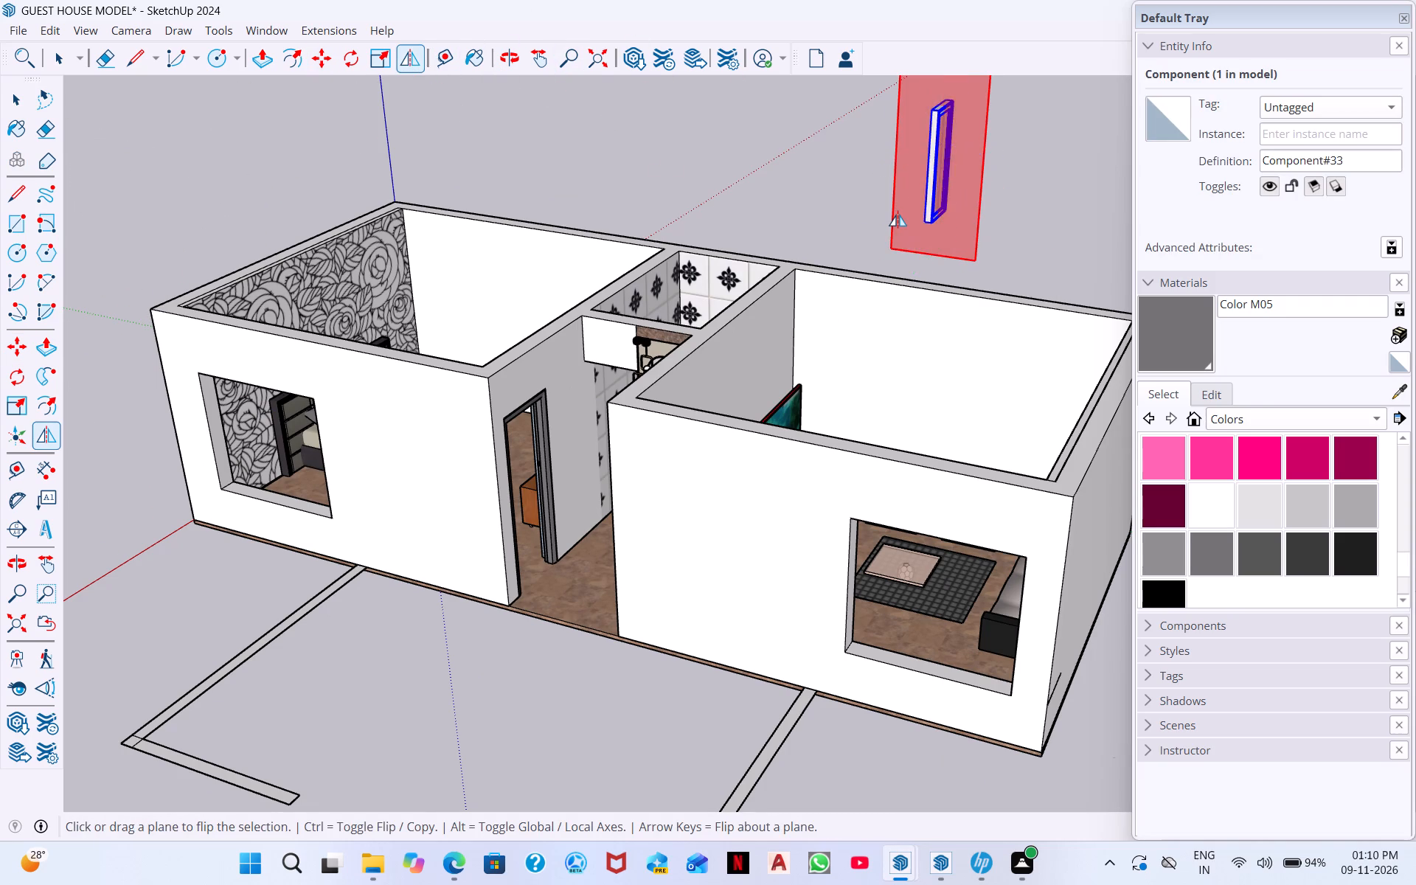
{"action": "left_click", "coordinate": [933, 204]}
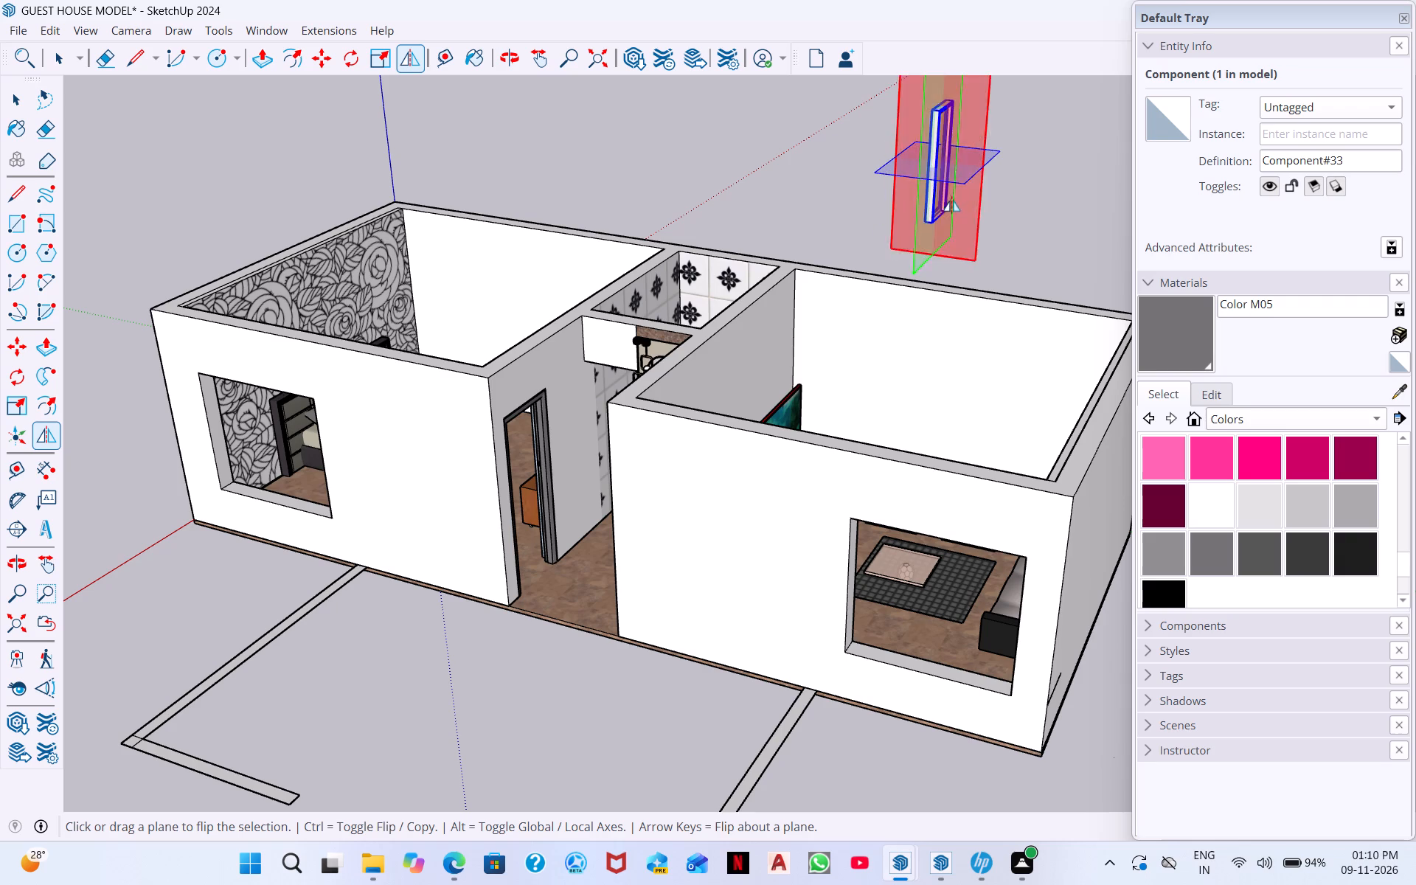
{"action": "middle_click_drag", "start_coordinate": [1011, 219], "coordinate": [766, 214]}
{"action": "scroll", "coordinate": [819, 259], "scroll_direction": "down", "scroll_amount": 9}
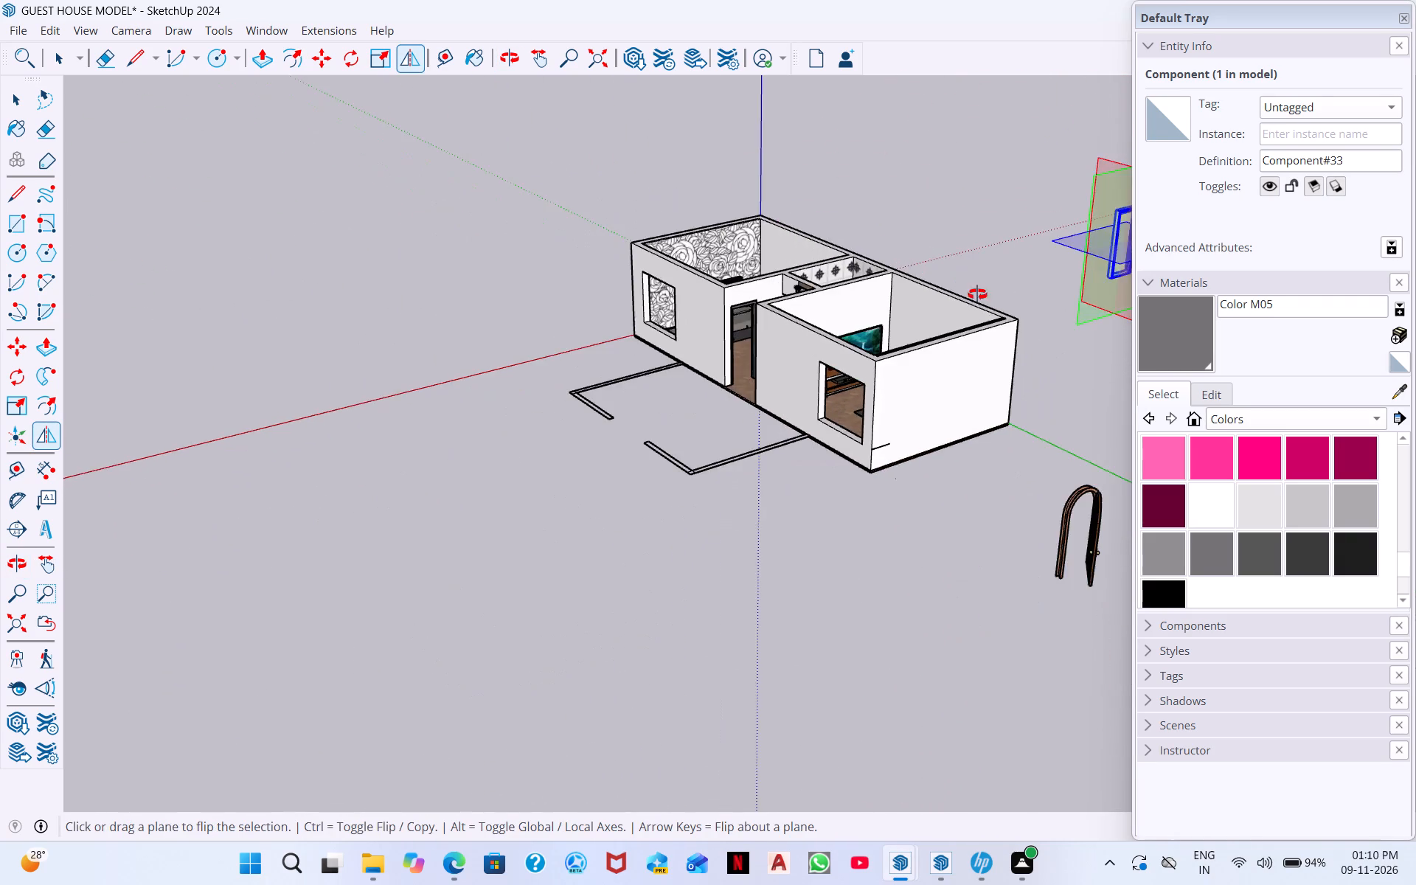
{"action": "middle_click_drag", "start_coordinate": [976, 294], "coordinate": [1293, 265]}
{"action": "left_click", "coordinate": [878, 159]}
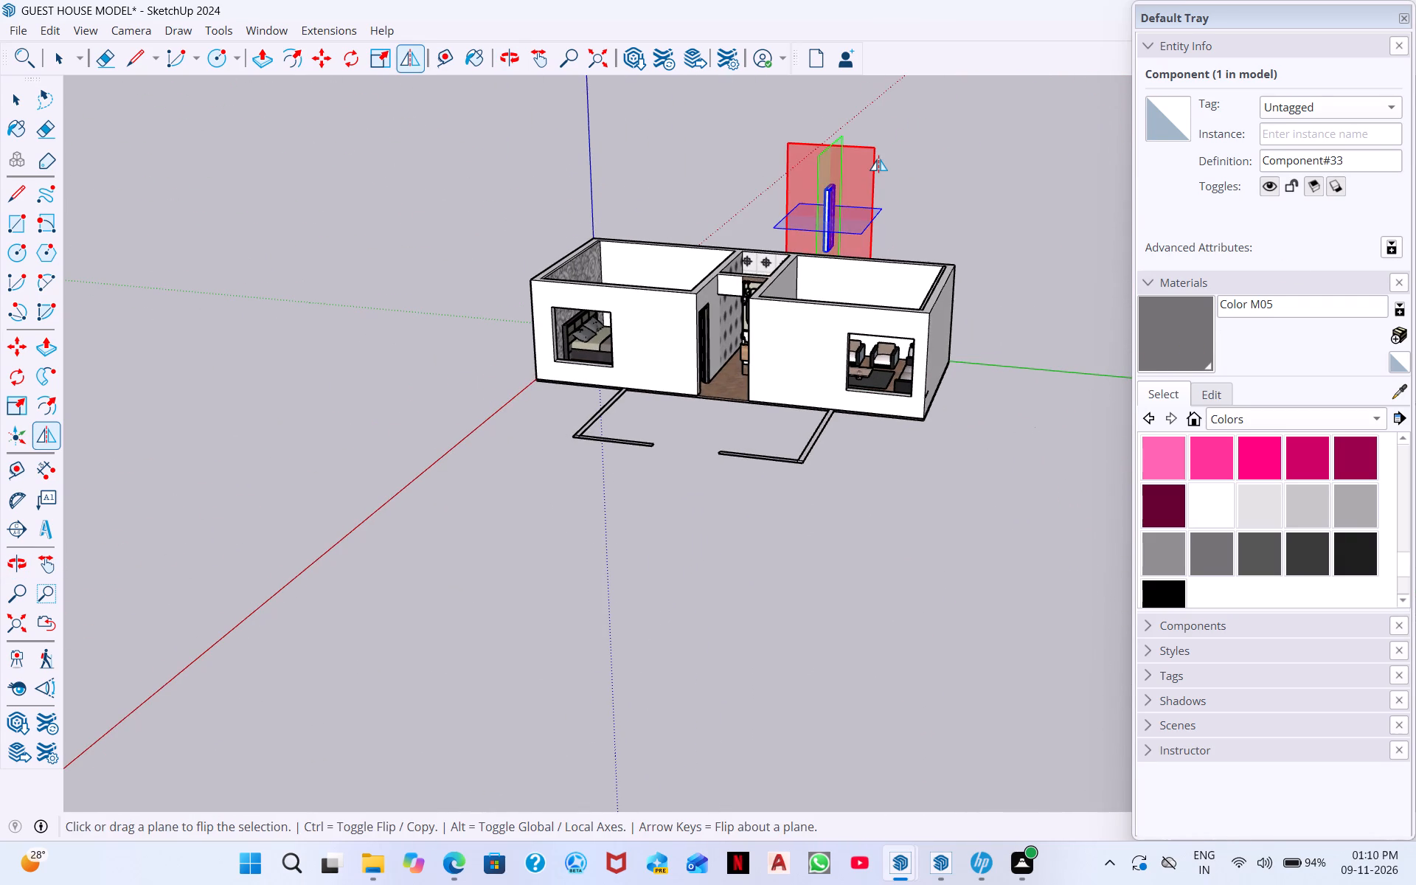
{"action": "left_click", "coordinate": [780, 149]}
{"action": "left_click", "coordinate": [822, 159]}
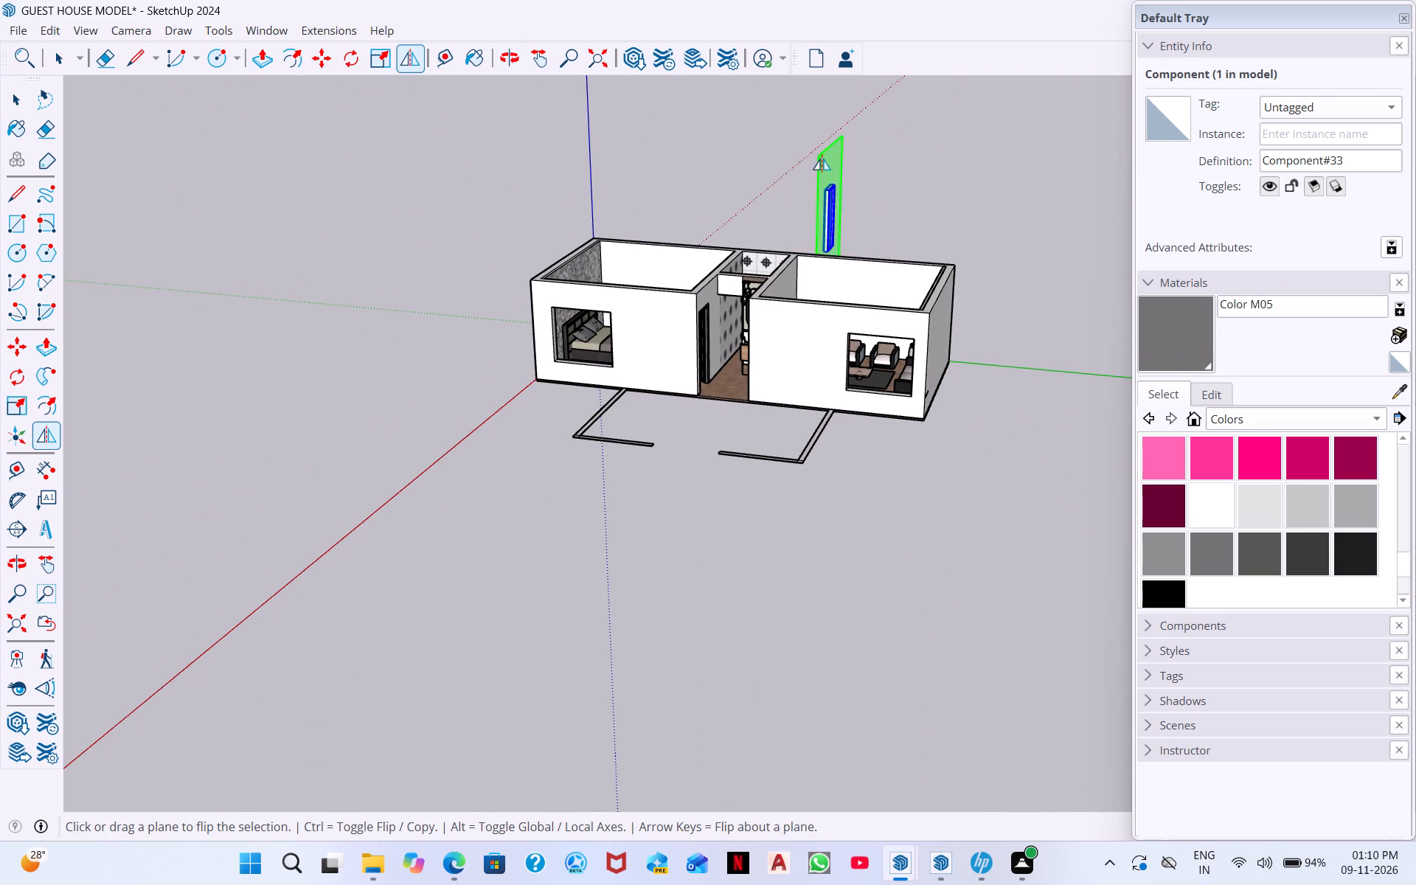
Examine the PVC glass door from several sides to check its handle side and its orientation relative to the house.
{"action": "scroll", "coordinate": [882, 189], "scroll_direction": "down", "scroll_amount": 3}
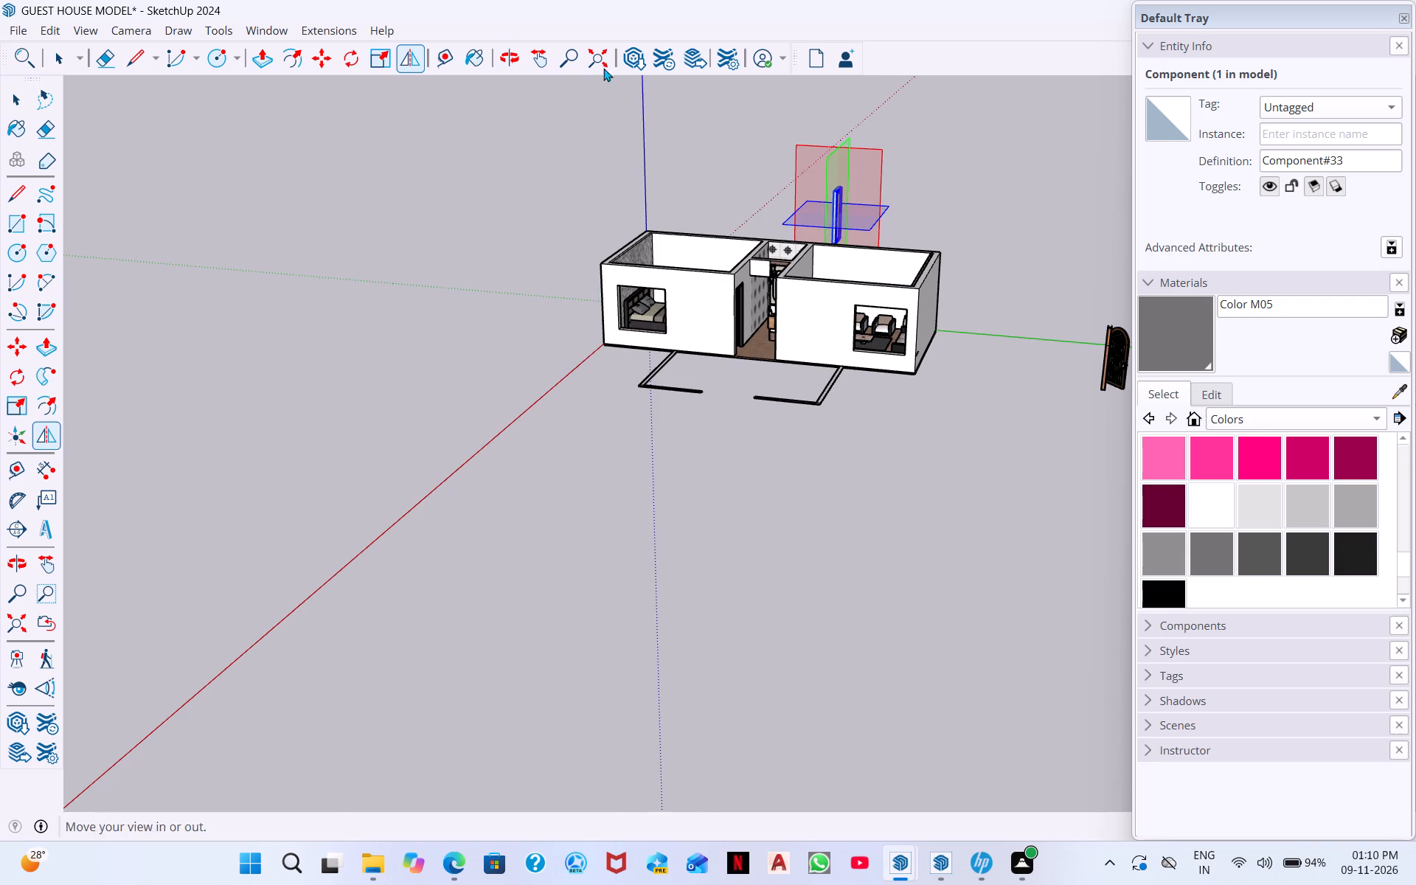
{"action": "left_click", "coordinate": [601, 63]}
{"action": "middle_click_drag", "start_coordinate": [869, 278], "coordinate": [591, 291]}
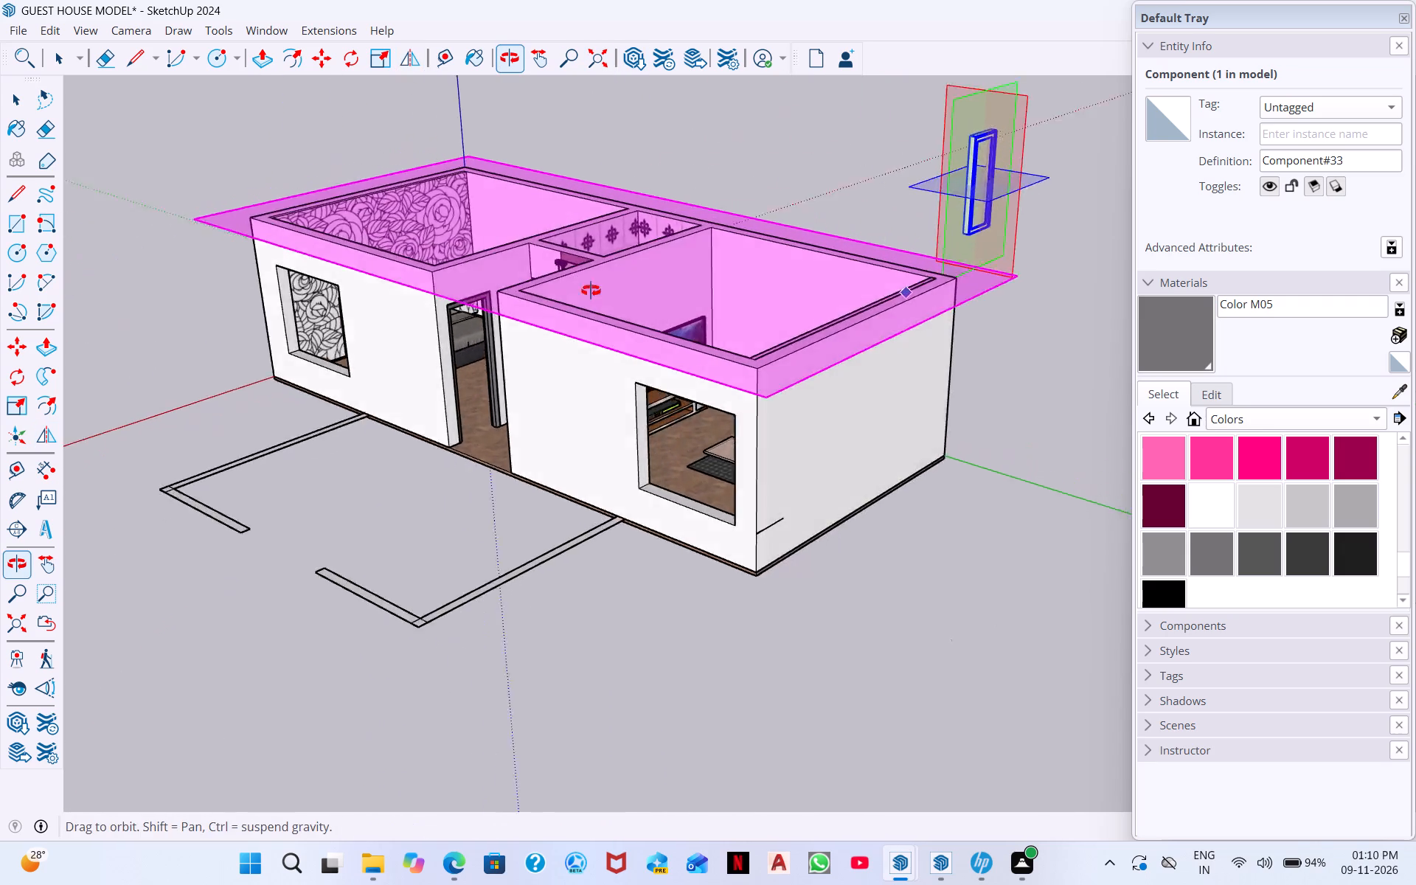
{"action": "middle_click_drag", "start_coordinate": [591, 291], "coordinate": [511, 291]}
{"action": "middle_click_drag", "start_coordinate": [1032, 343], "coordinate": [1415, 264]}
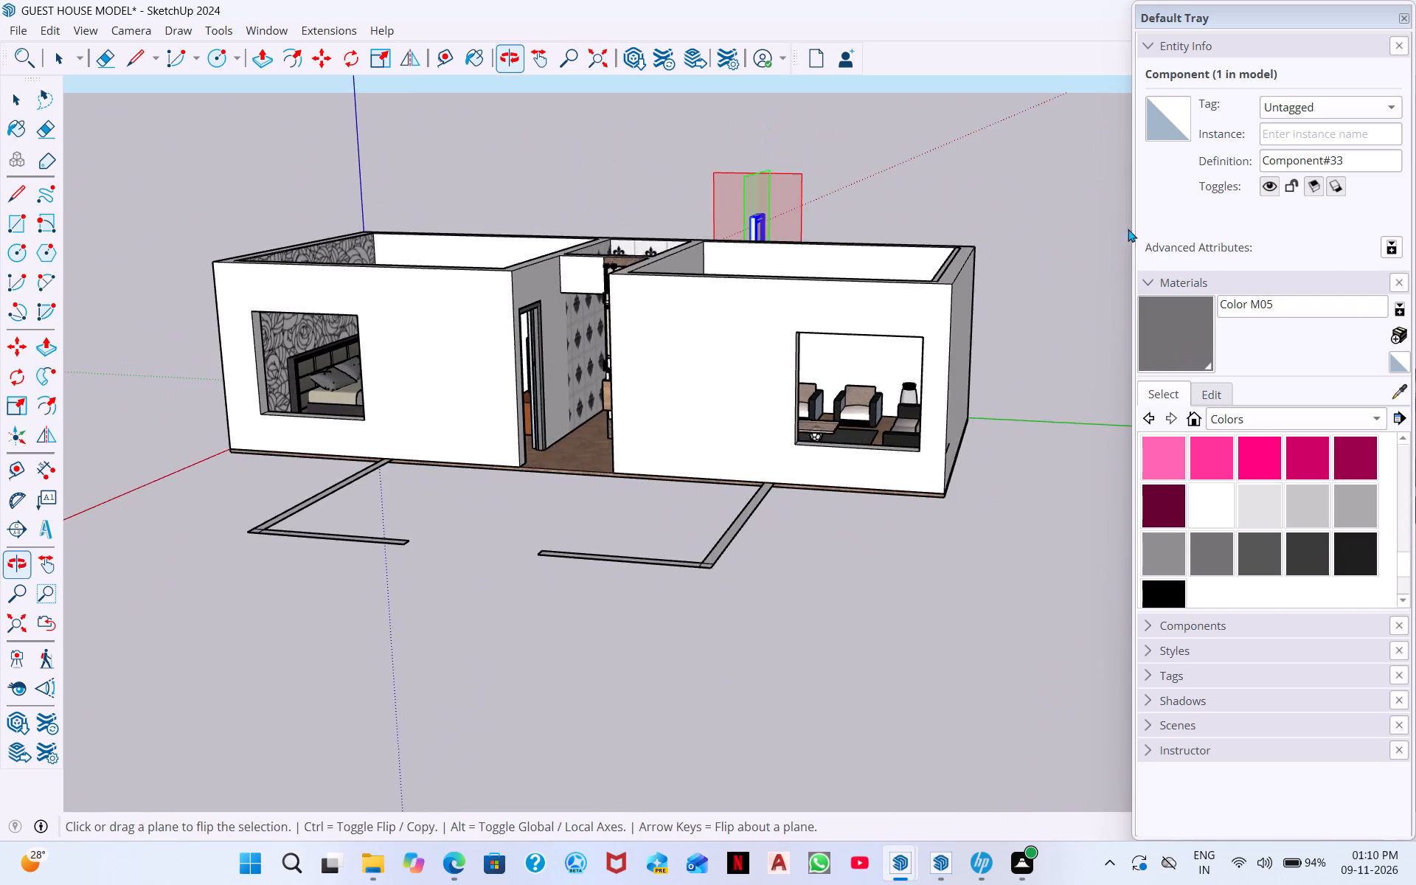
{"action": "scroll", "coordinate": [1026, 215], "scroll_direction": "down", "scroll_amount": 1}
{"action": "scroll", "coordinate": [906, 172], "scroll_direction": "up", "scroll_amount": 8}
{"action": "middle_click_drag", "start_coordinate": [990, 302], "coordinate": [826, 386]}
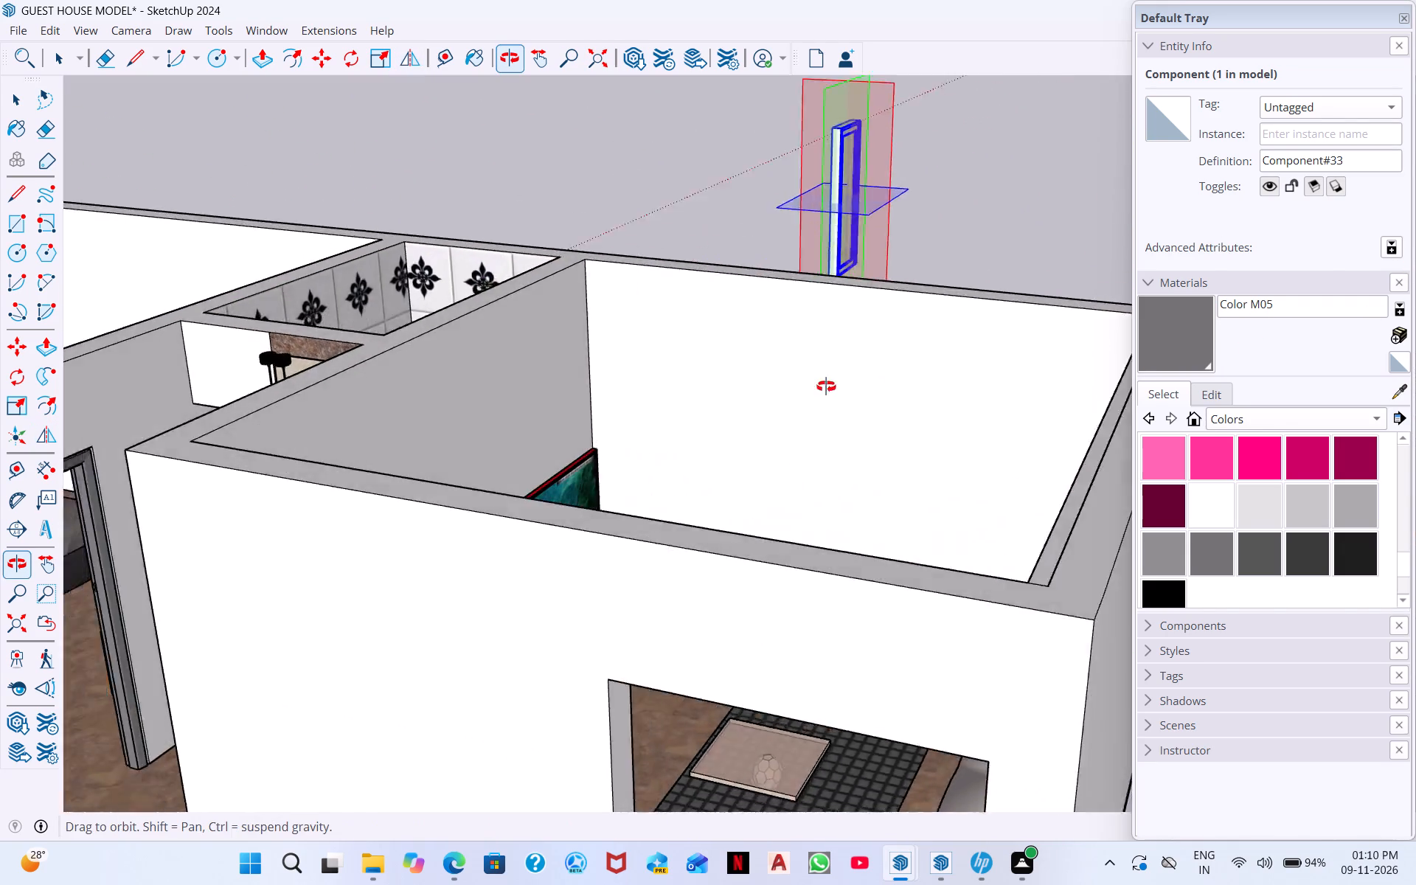
{"action": "middle_click_drag", "start_coordinate": [826, 386], "coordinate": [752, 392]}
{"action": "scroll", "coordinate": [925, 272], "scroll_direction": "down", "scroll_amount": 6}
{"action": "middle_click_drag", "start_coordinate": [1082, 203], "coordinate": [1173, 215]}
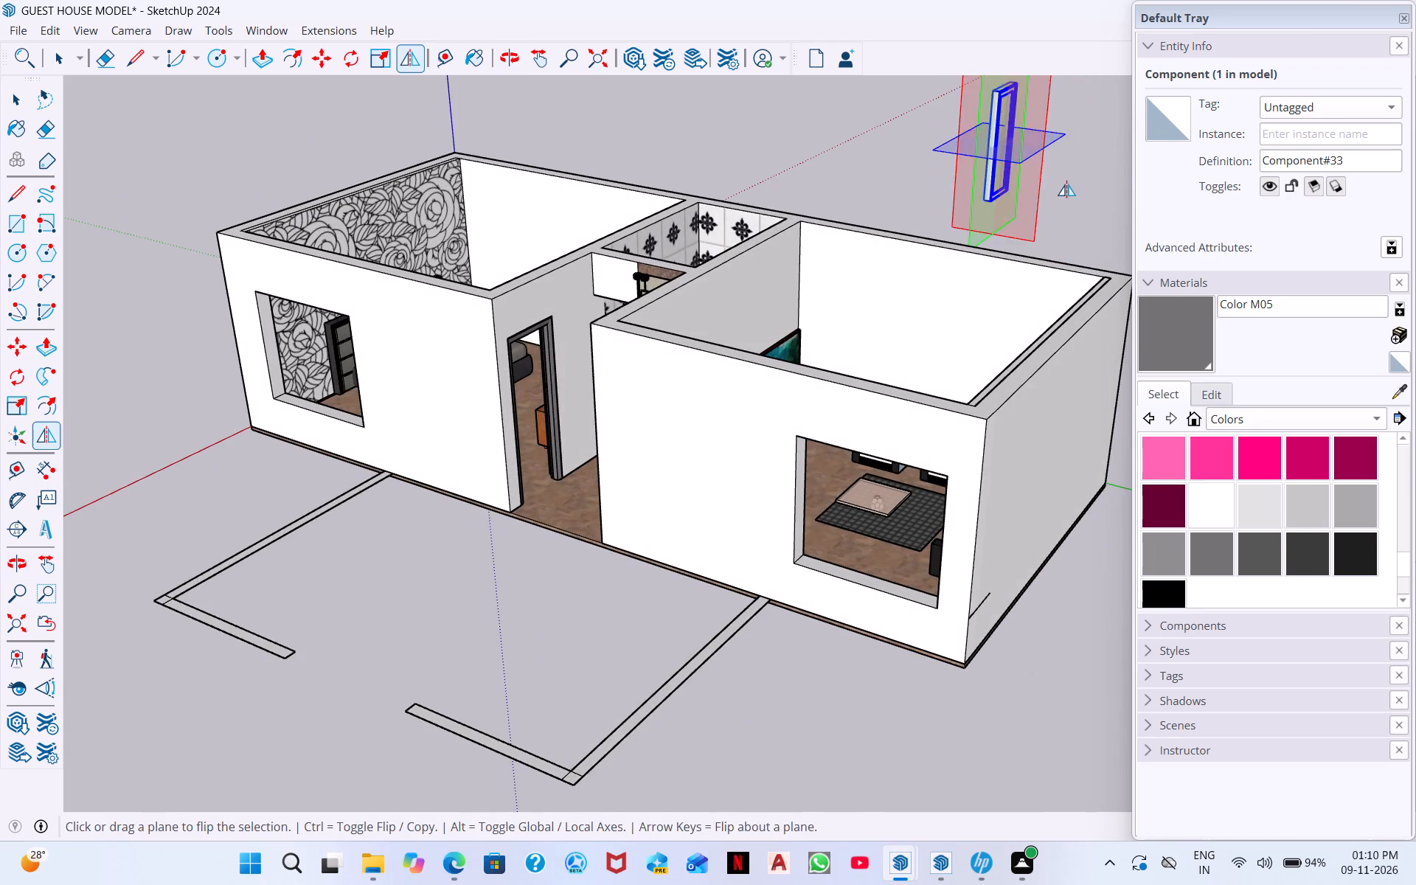
{"action": "scroll", "coordinate": [1066, 184], "scroll_direction": "up", "scroll_amount": 10}
{"action": "middle_click_drag", "start_coordinate": [1045, 229], "coordinate": [1044, 147]}
{"action": "scroll", "coordinate": [994, 330], "scroll_direction": "up", "scroll_amount": 7}
{"action": "middle_click_drag", "start_coordinate": [1062, 374], "coordinate": [871, 308]}
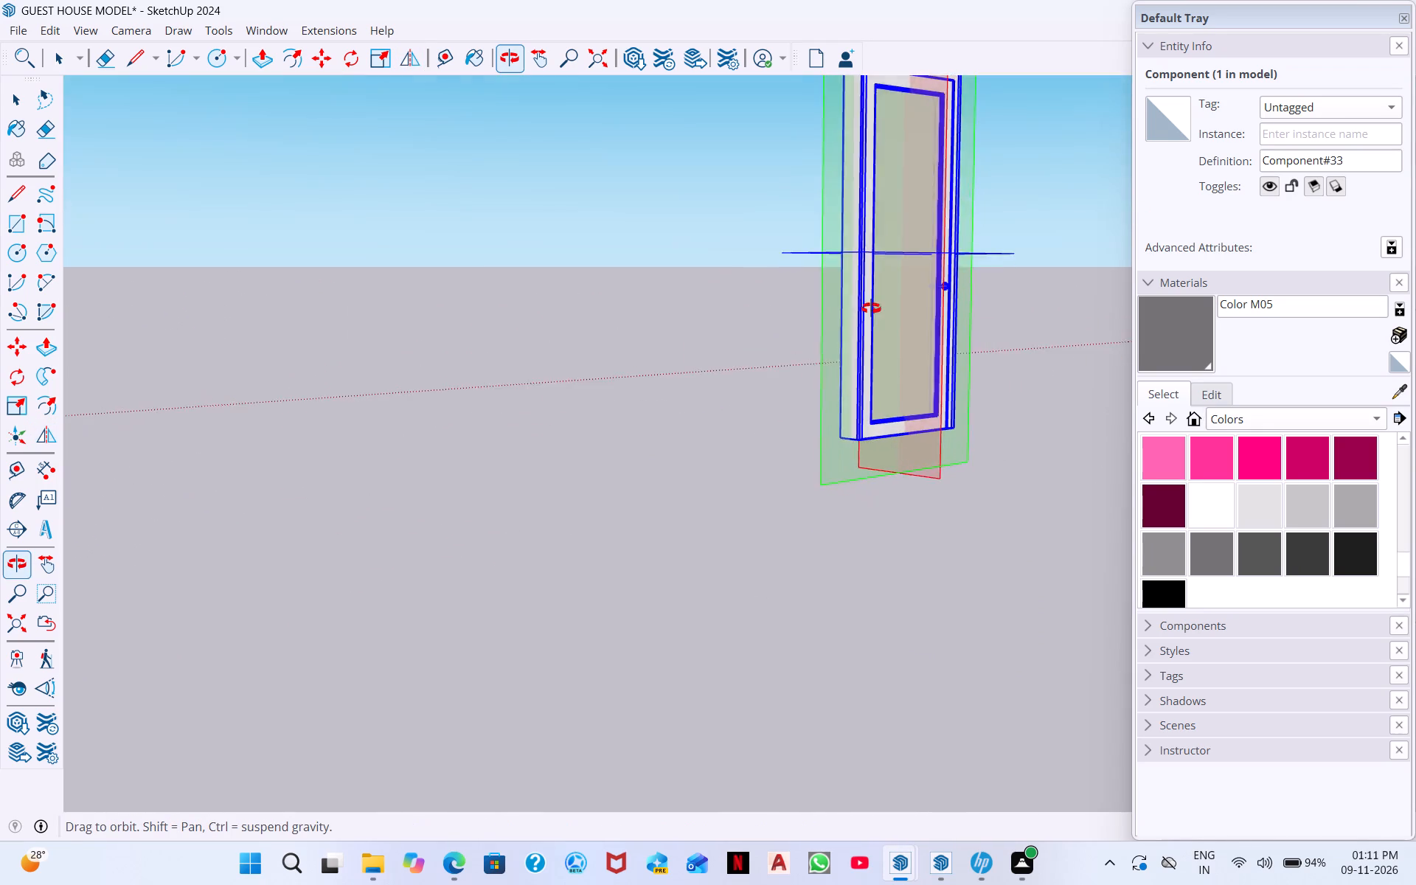
{"action": "middle_click_drag", "start_coordinate": [871, 308], "coordinate": [452, 355]}
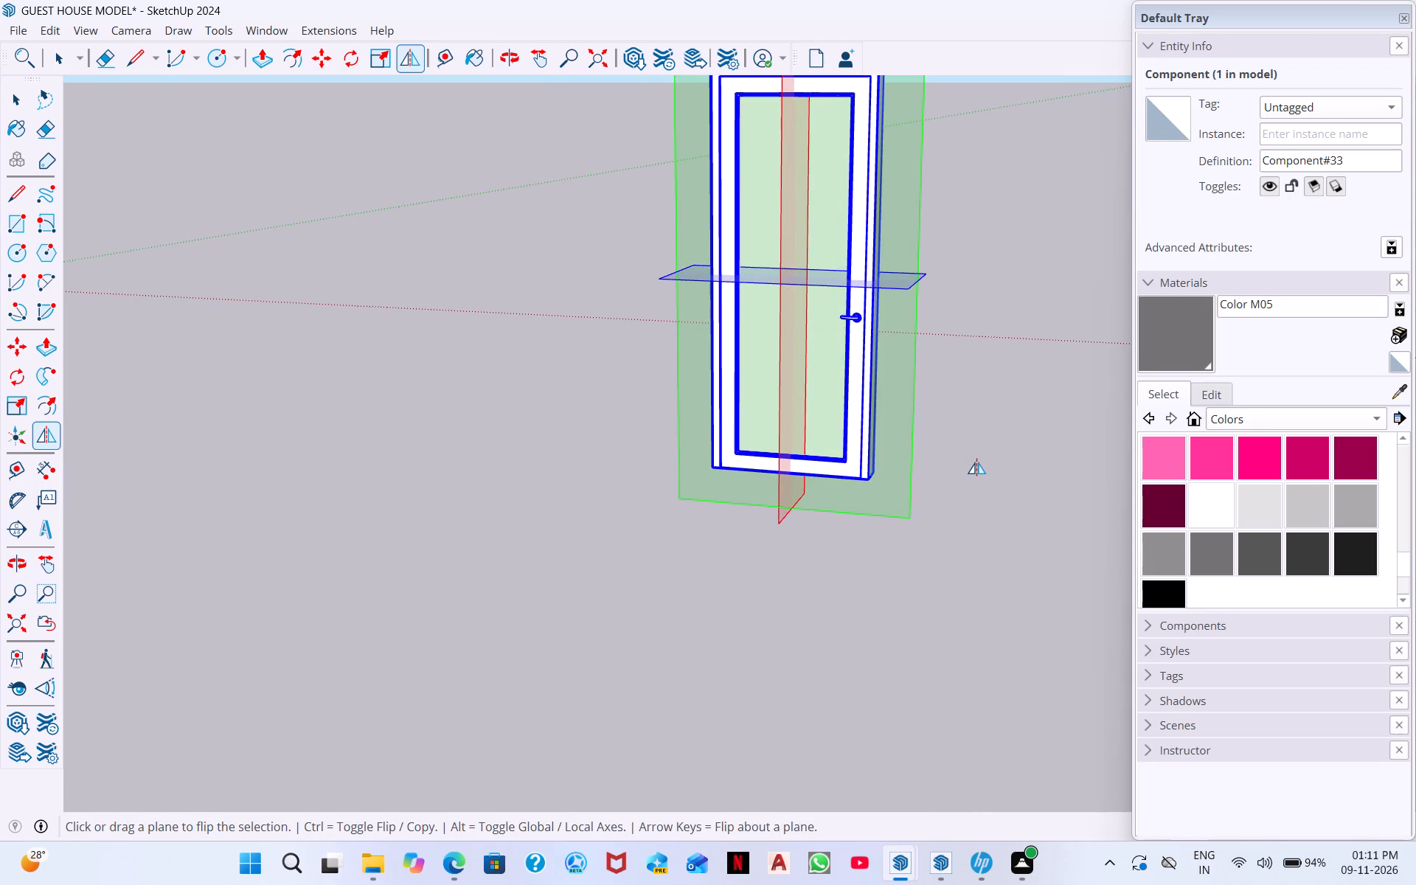
{"action": "key", "text": "space"}
Rotate the PVC glass door about its bottom handle-side corner so that it runs parallel to the green axis.
{"action": "scroll", "coordinate": [768, 499], "scroll_direction": "down", "scroll_amount": 9}
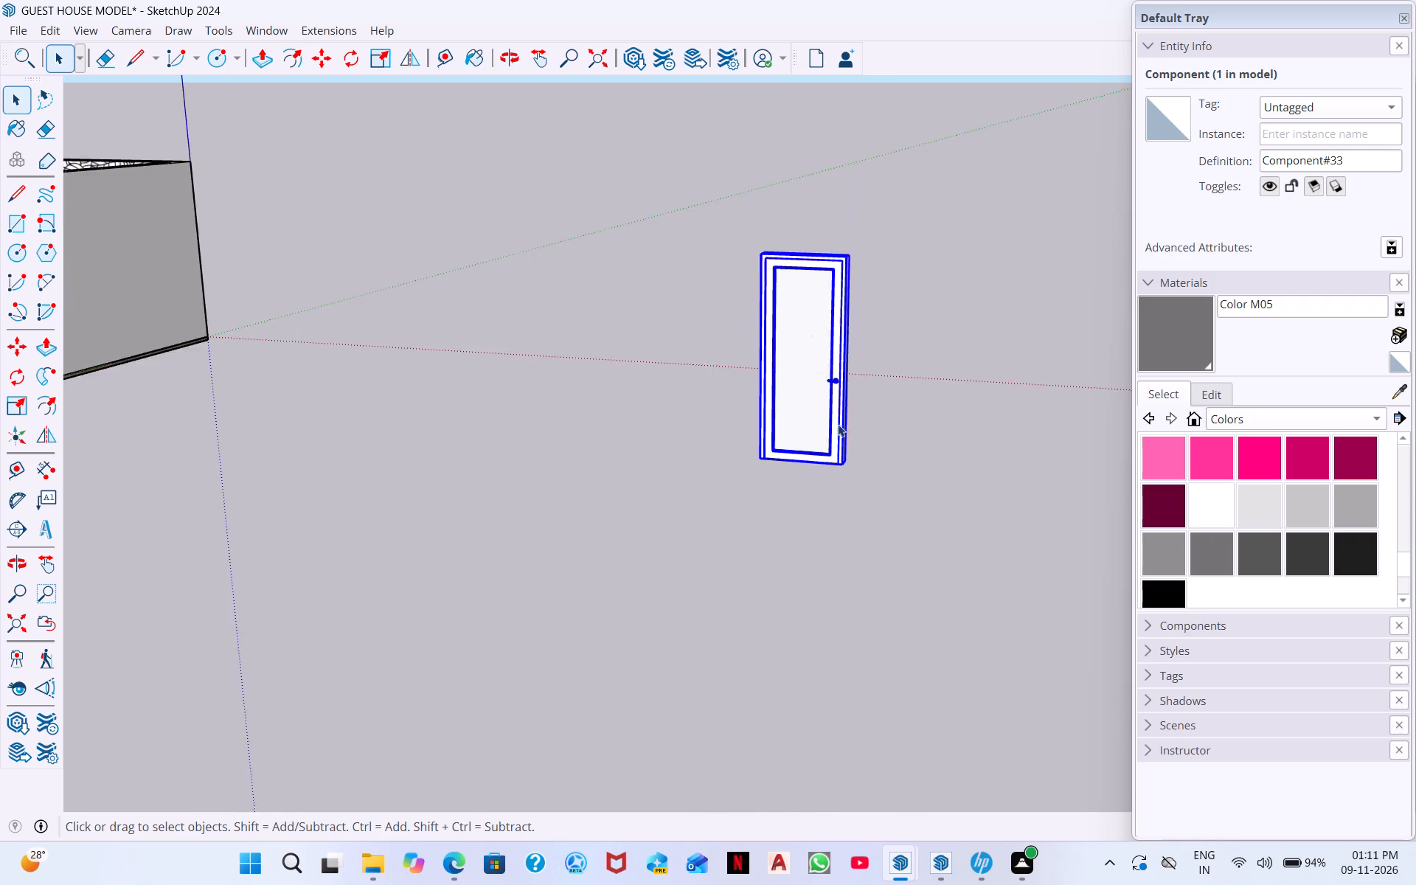
{"action": "scroll", "coordinate": [838, 424], "scroll_direction": "down", "scroll_amount": 7}
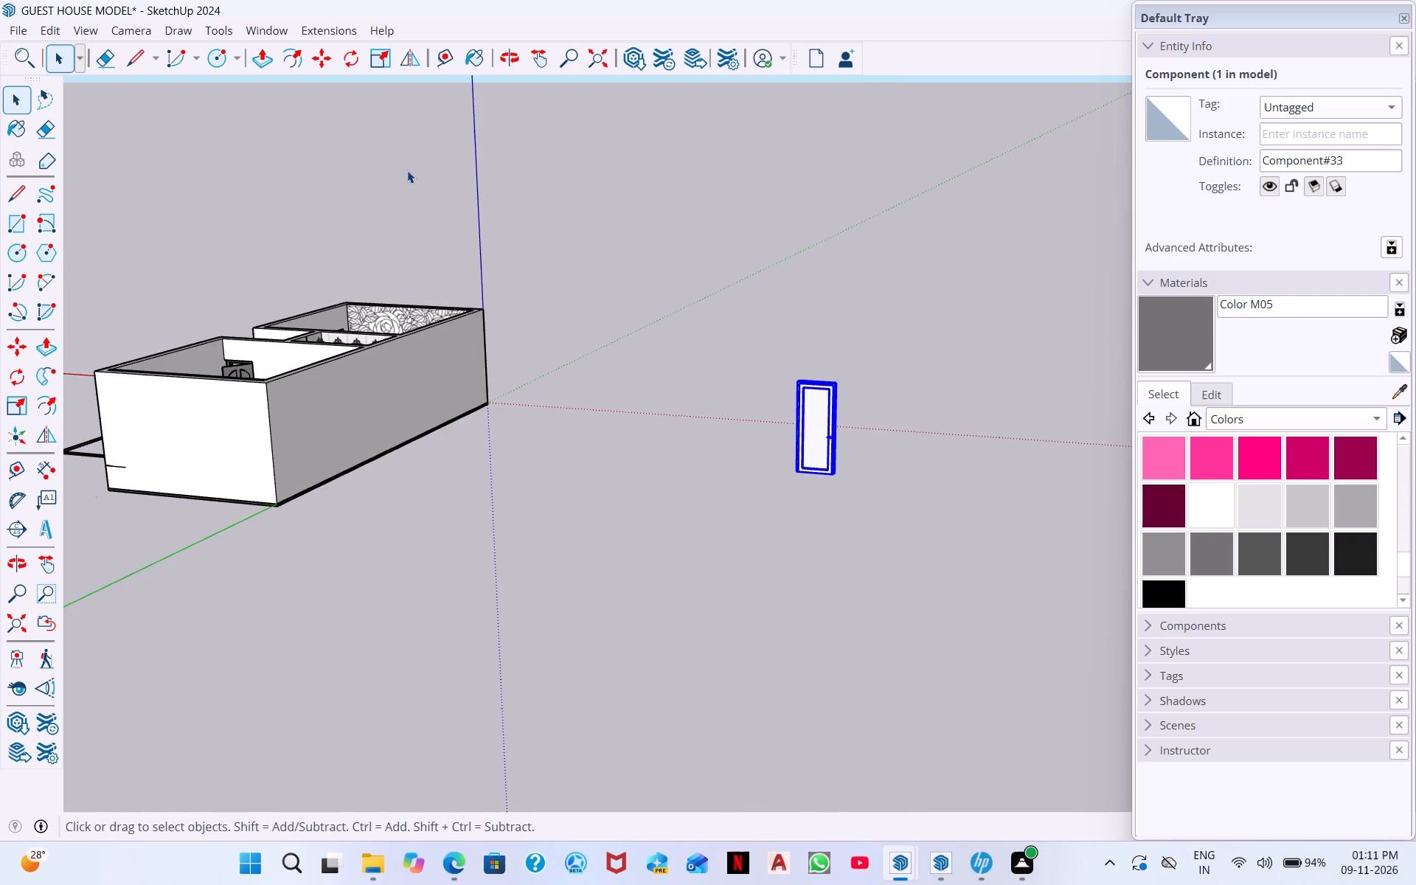
{"action": "type", "text": "QQ"}
{"action": "scroll", "coordinate": [843, 496], "scroll_direction": "up", "scroll_amount": 2}
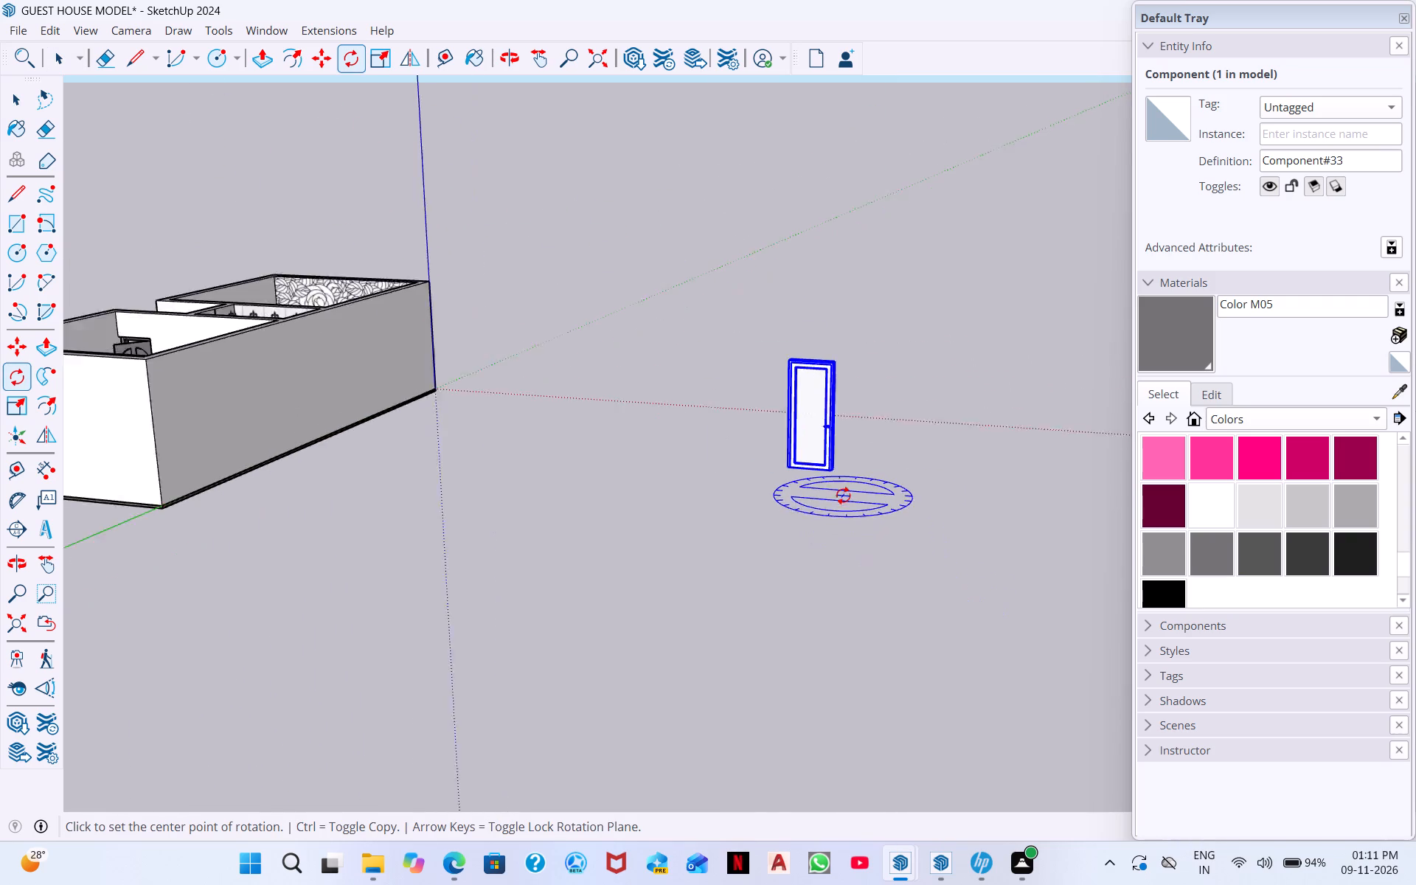
{"action": "scroll", "coordinate": [843, 496], "scroll_direction": "up", "scroll_amount": 6}
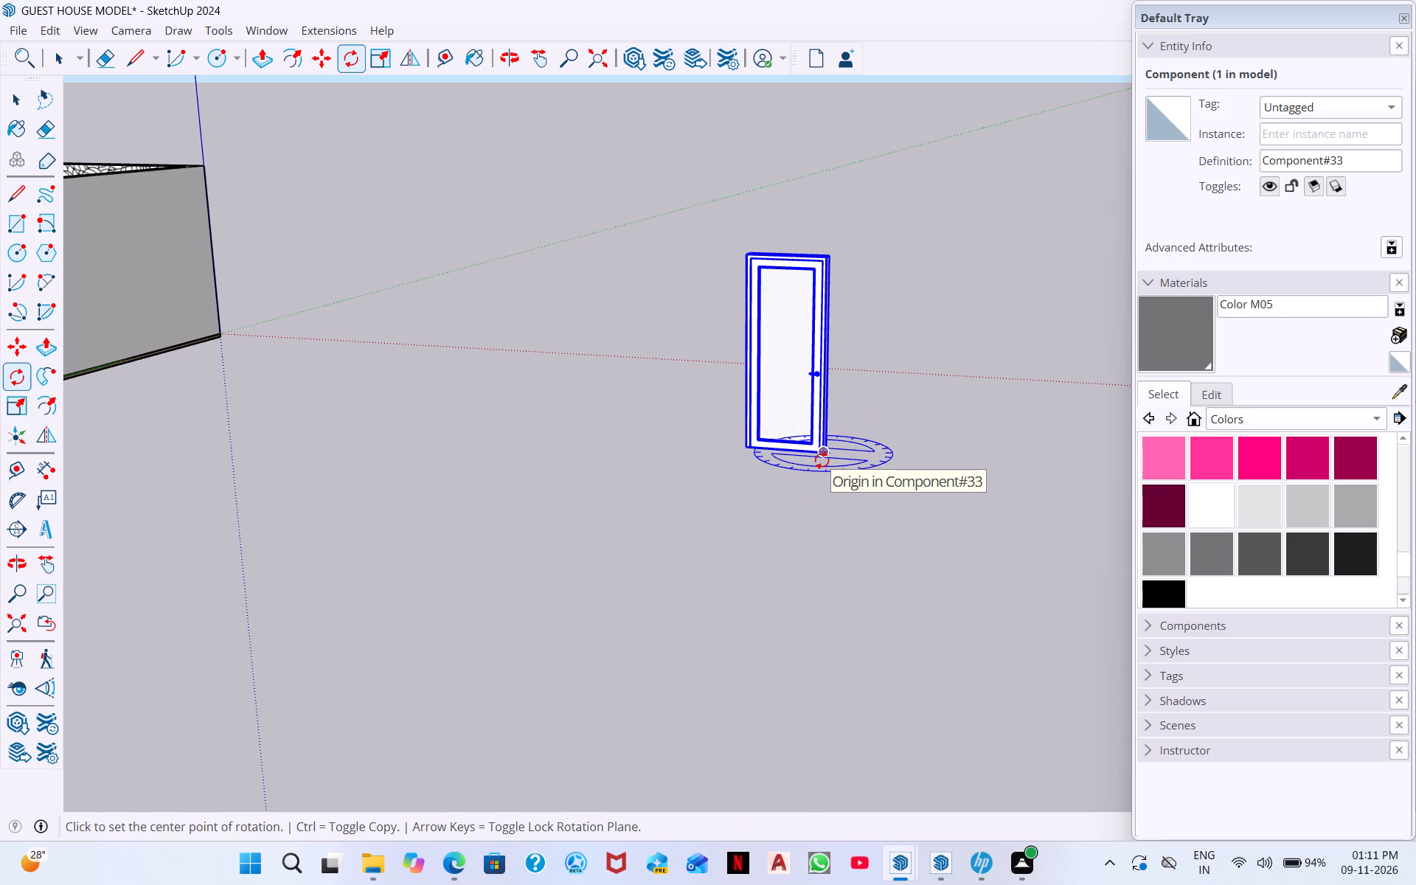
{"action": "left_click", "coordinate": [822, 459]}
{"action": "left_click", "coordinate": [746, 446]}
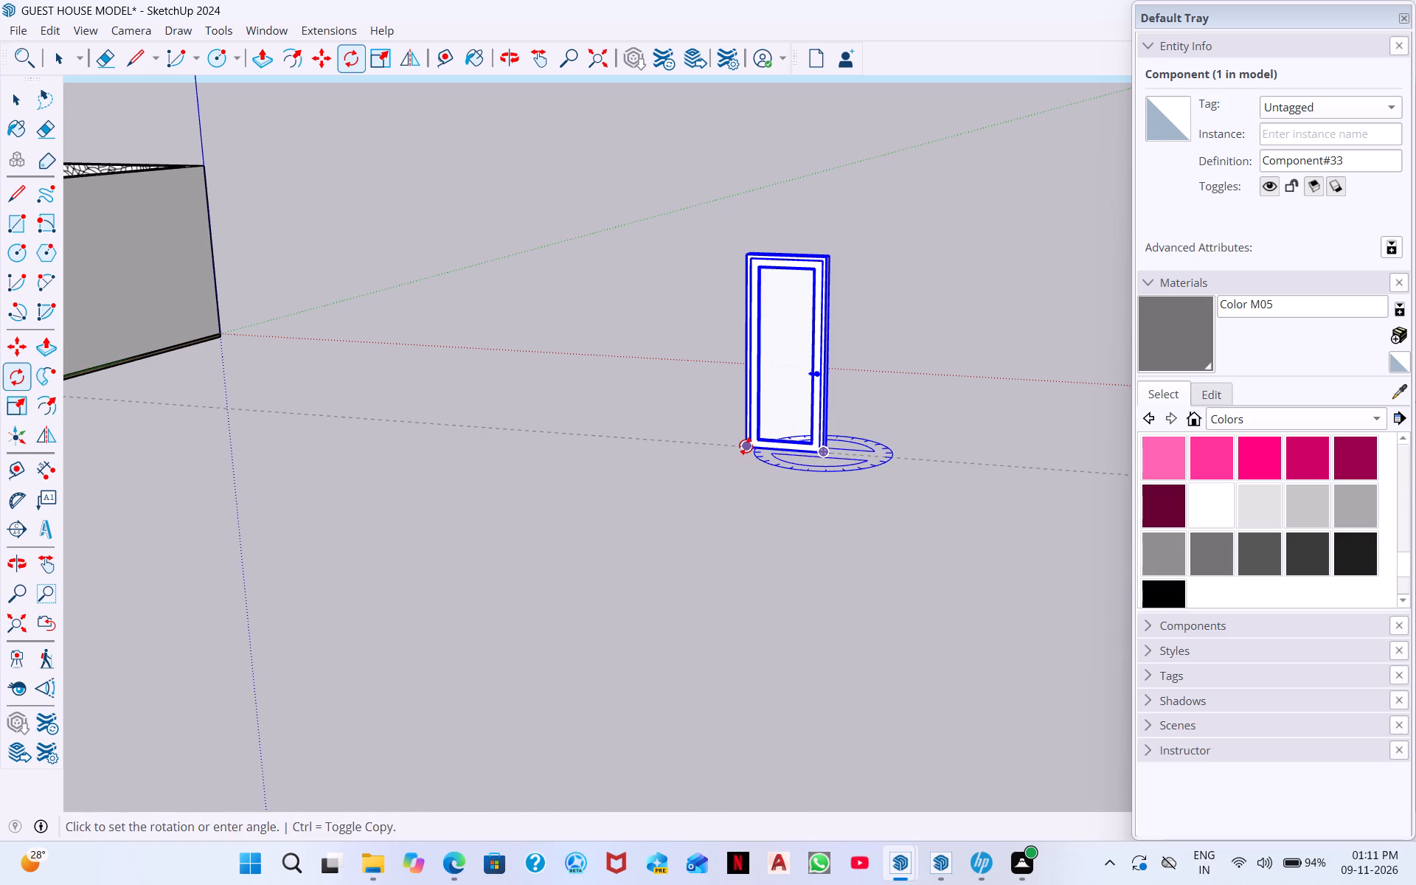
{"action": "middle_click_drag", "start_coordinate": [746, 446], "coordinate": [729, 453]}
{"action": "left_click_drag", "start_coordinate": [729, 452], "coordinate": [678, 420]}
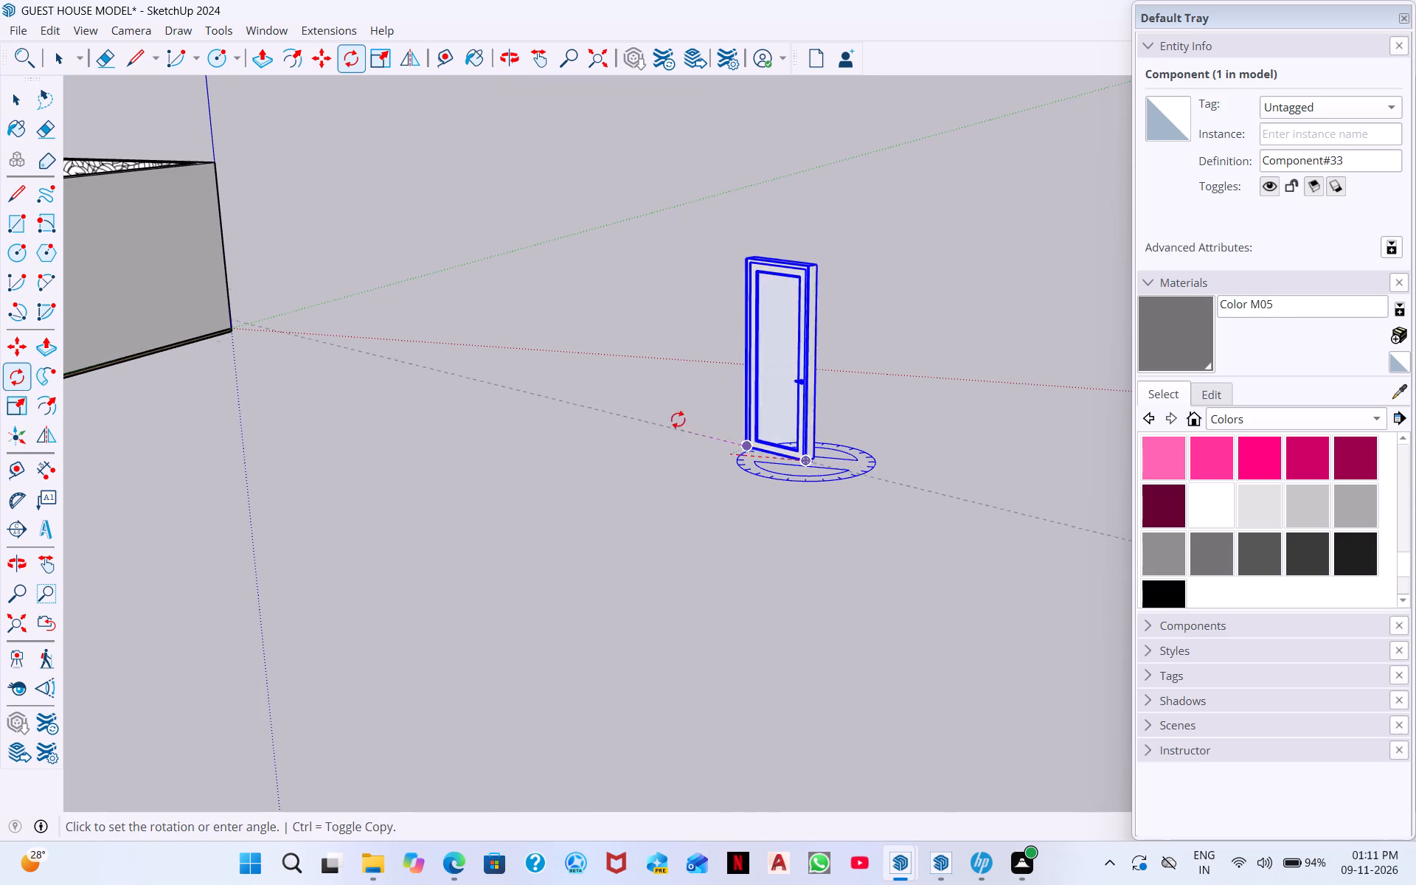
{"action": "left_click_drag", "start_coordinate": [678, 420], "coordinate": [830, 354]}
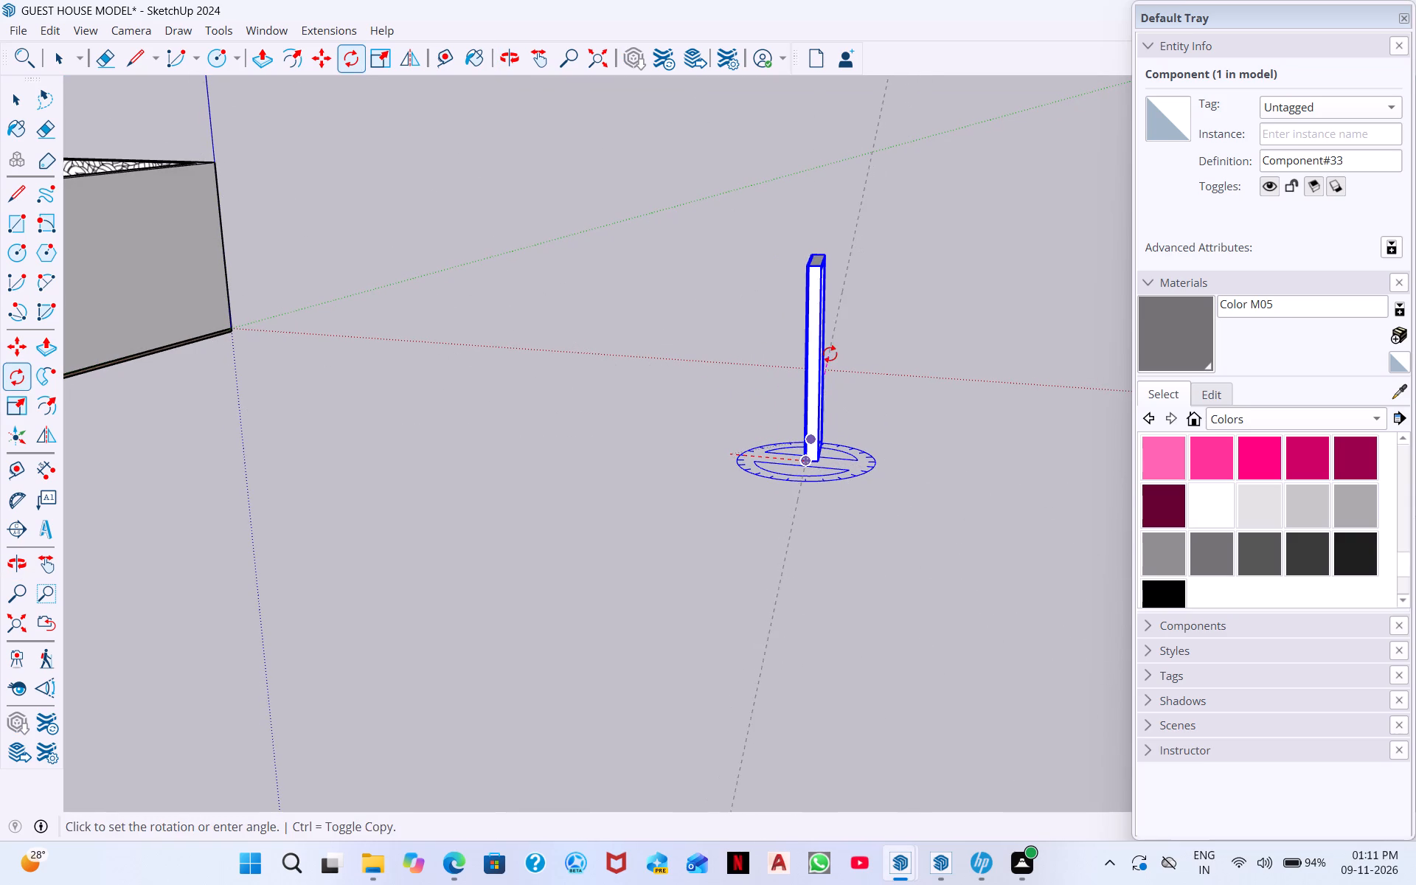
{"action": "left_click_drag", "start_coordinate": [830, 354], "coordinate": [965, 352]}
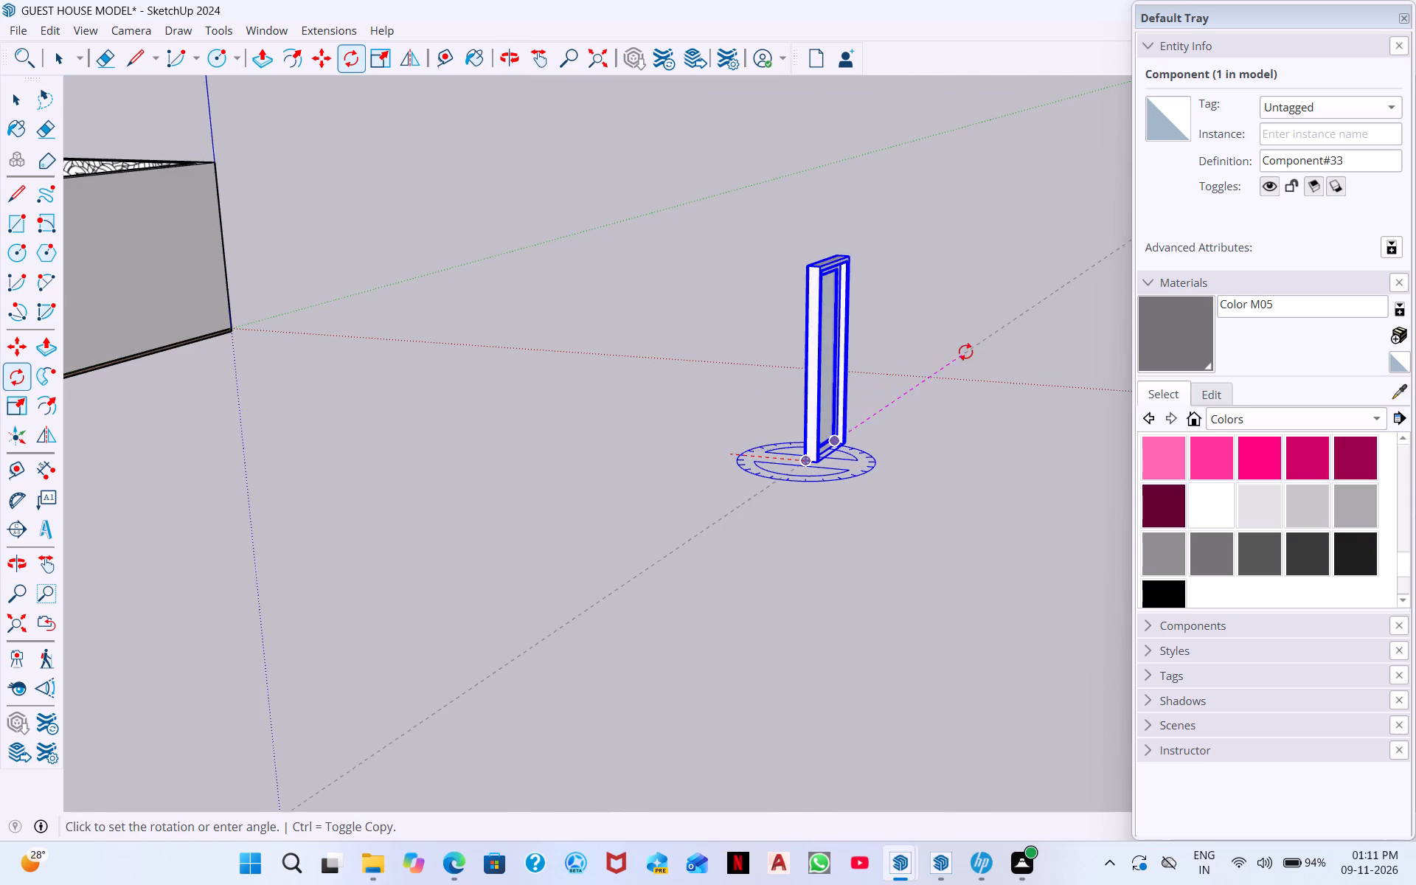
{"action": "left_click_drag", "start_coordinate": [965, 352], "coordinate": [986, 294]}
{"action": "left_click", "coordinate": [986, 294]}
{"action": "middle_click_drag", "start_coordinate": [819, 572], "coordinate": [827, 564]}
{"action": "scroll", "coordinate": [819, 572], "scroll_direction": "down", "scroll_amount": 3}
{"action": "key", "text": "space"}
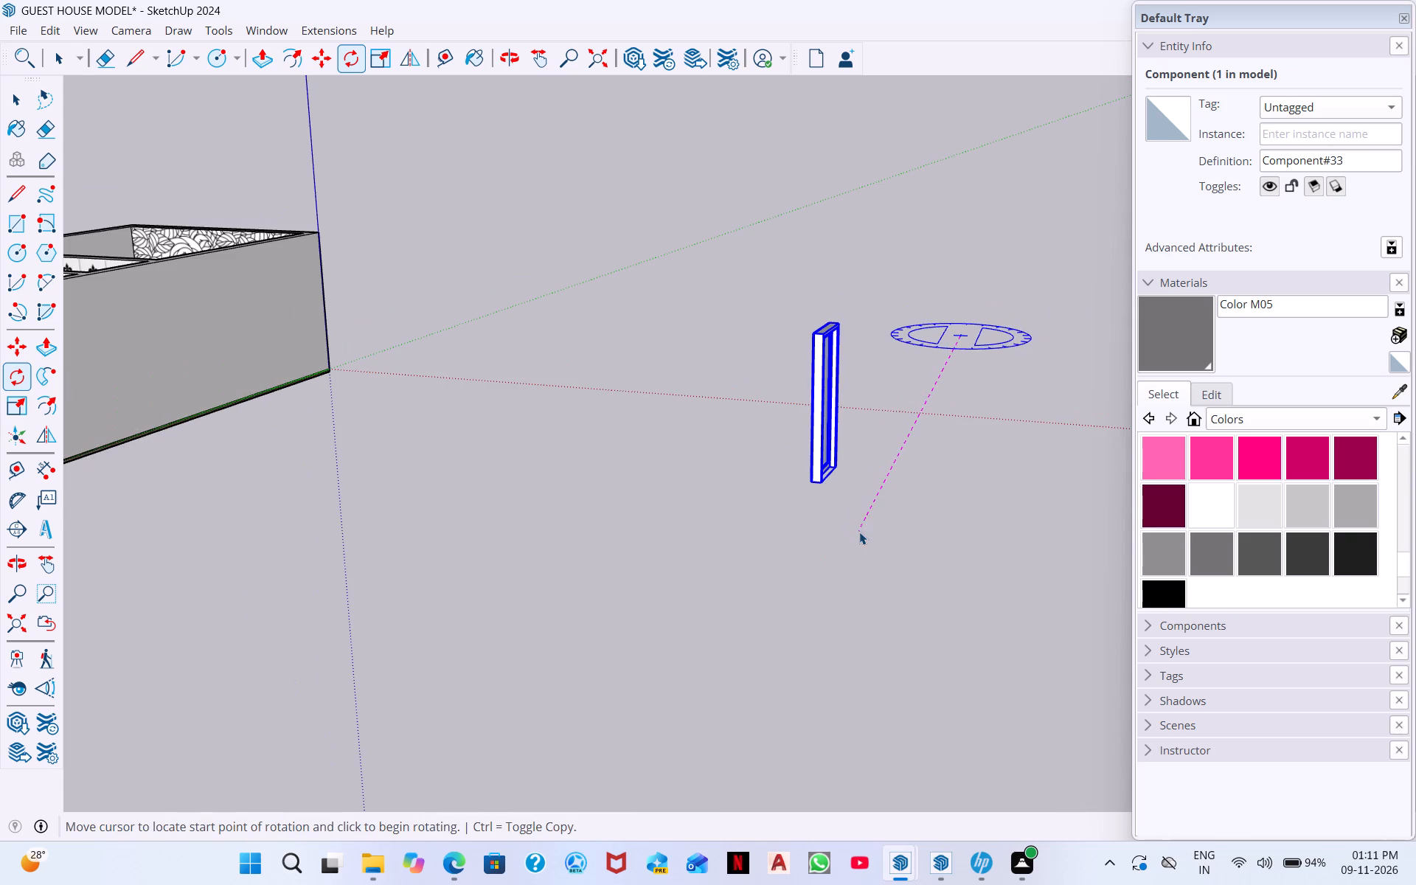
Move the PVC glass door by its bottom hinge-side corner from behind the house onto the passage floor between the two rooms.
{"action": "scroll", "coordinate": [803, 534], "scroll_direction": "down", "scroll_amount": 5}
{"action": "middle_click_drag", "start_coordinate": [841, 555], "coordinate": [1349, 524]}
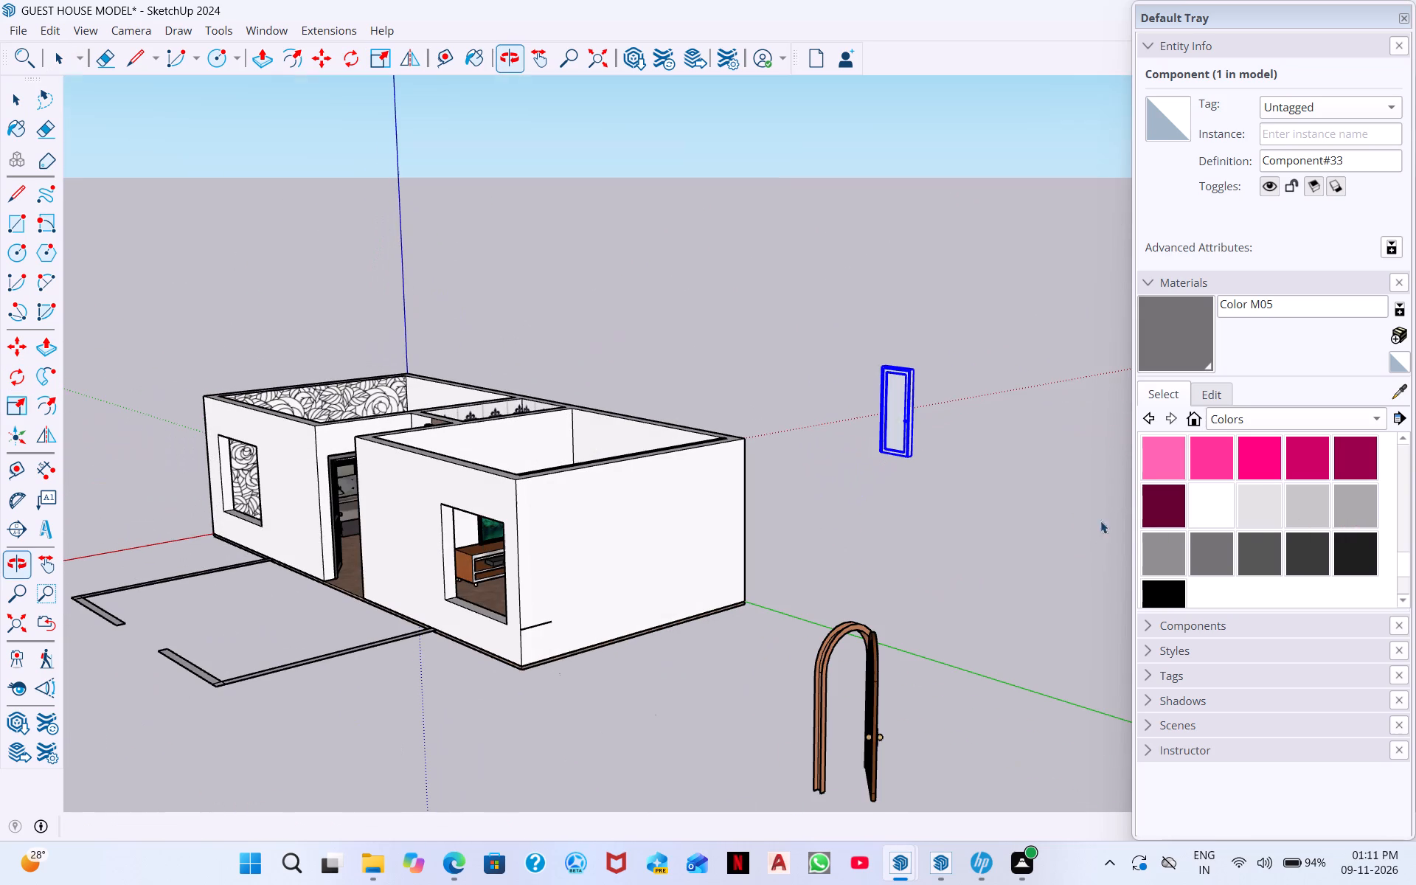
{"action": "middle_click_drag", "start_coordinate": [1033, 510], "coordinate": [1380, 503]}
{"action": "middle_click_drag", "start_coordinate": [839, 541], "coordinate": [1132, 498]}
{"action": "middle_click_drag", "start_coordinate": [809, 504], "coordinate": [1077, 674]}
{"action": "scroll", "coordinate": [294, 251], "scroll_direction": "up", "scroll_amount": 4}
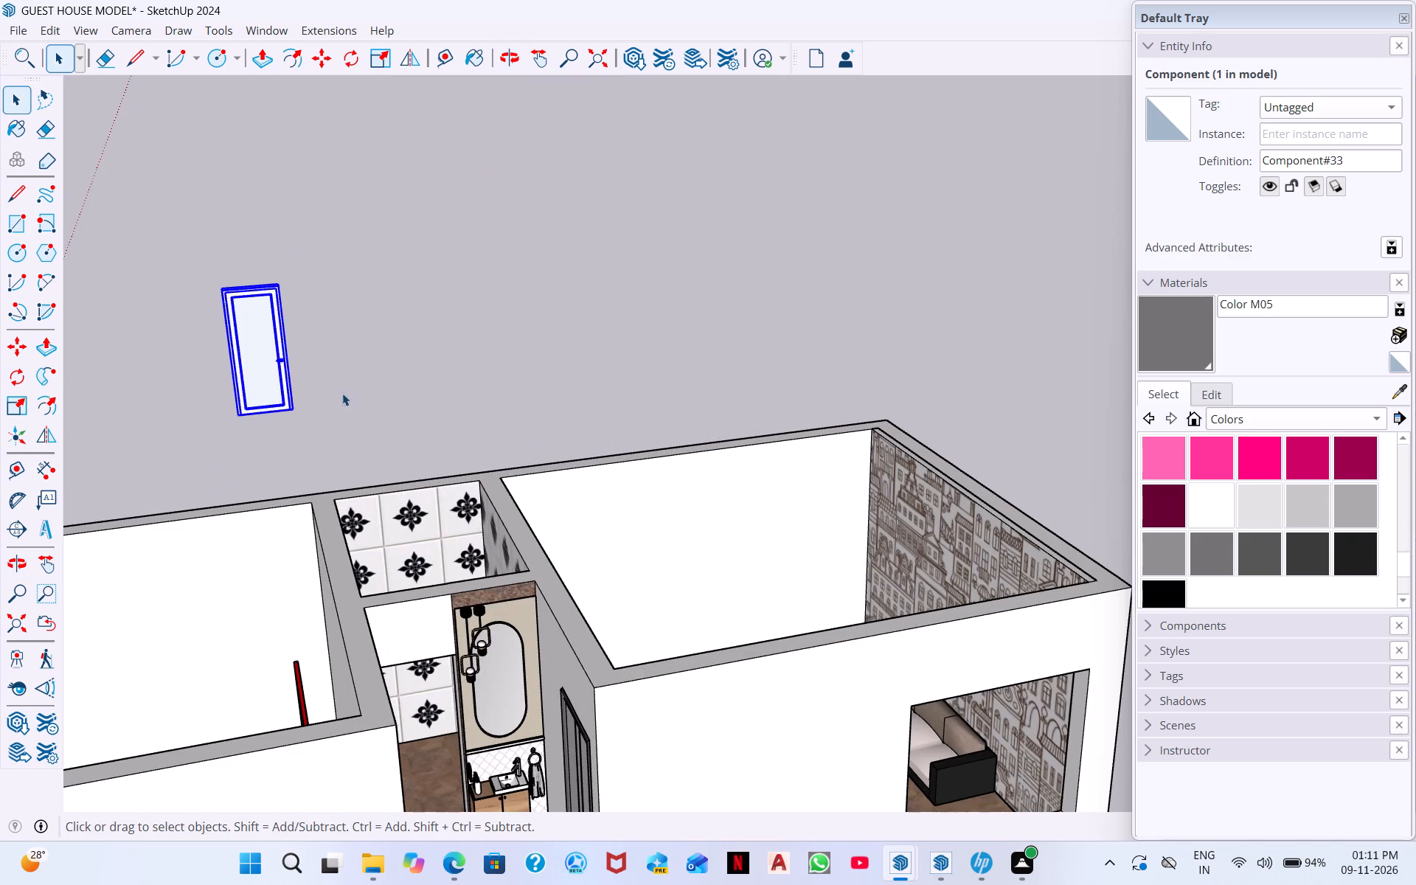
{"action": "middle_click_drag", "start_coordinate": [339, 454], "coordinate": [274, 333]}
{"action": "scroll", "coordinate": [365, 499], "scroll_direction": "up", "scroll_amount": 3}
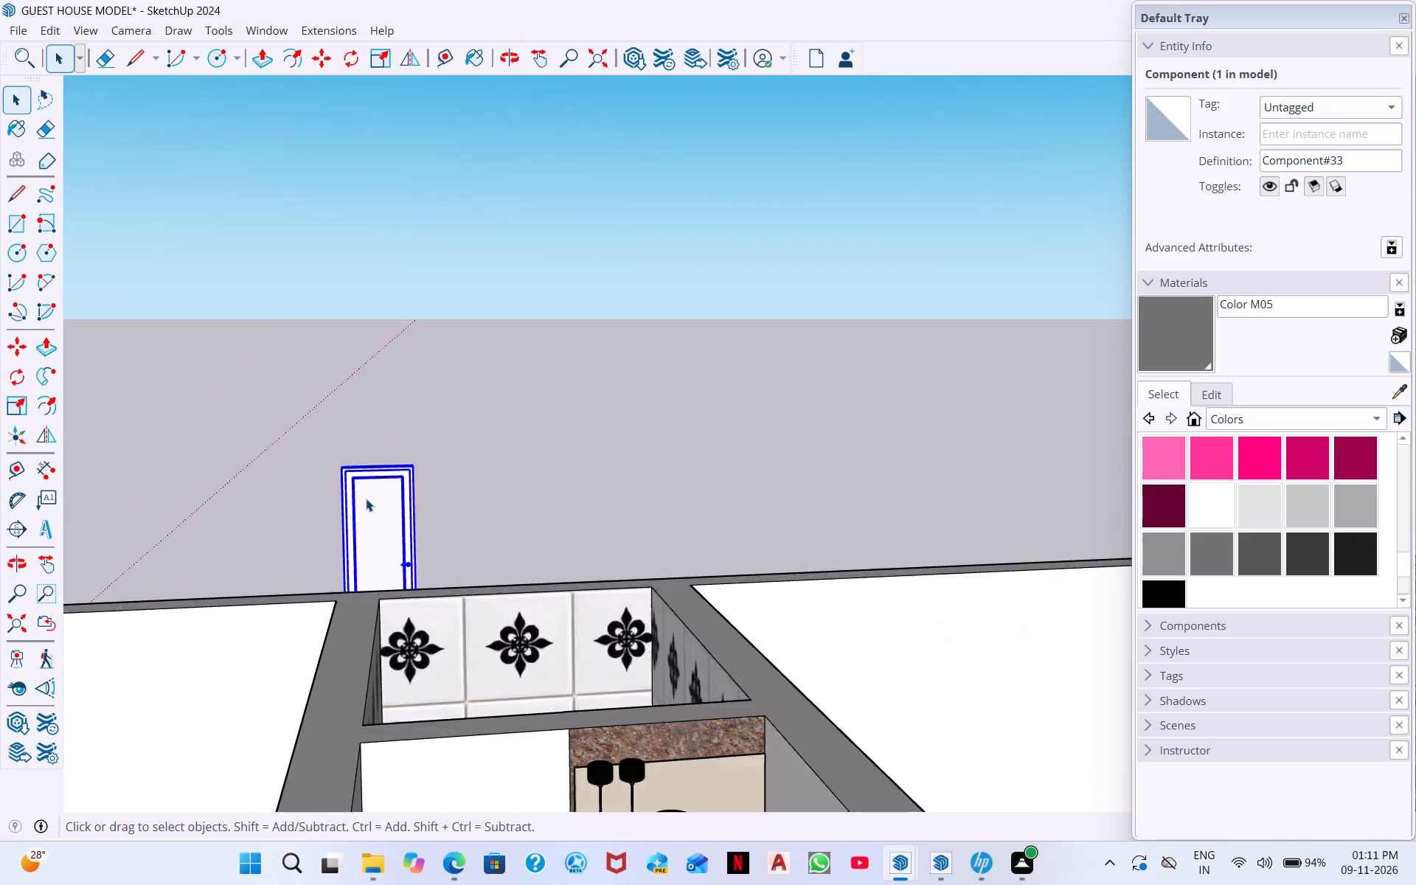
{"action": "scroll", "coordinate": [366, 499], "scroll_direction": "down", "scroll_amount": 3}
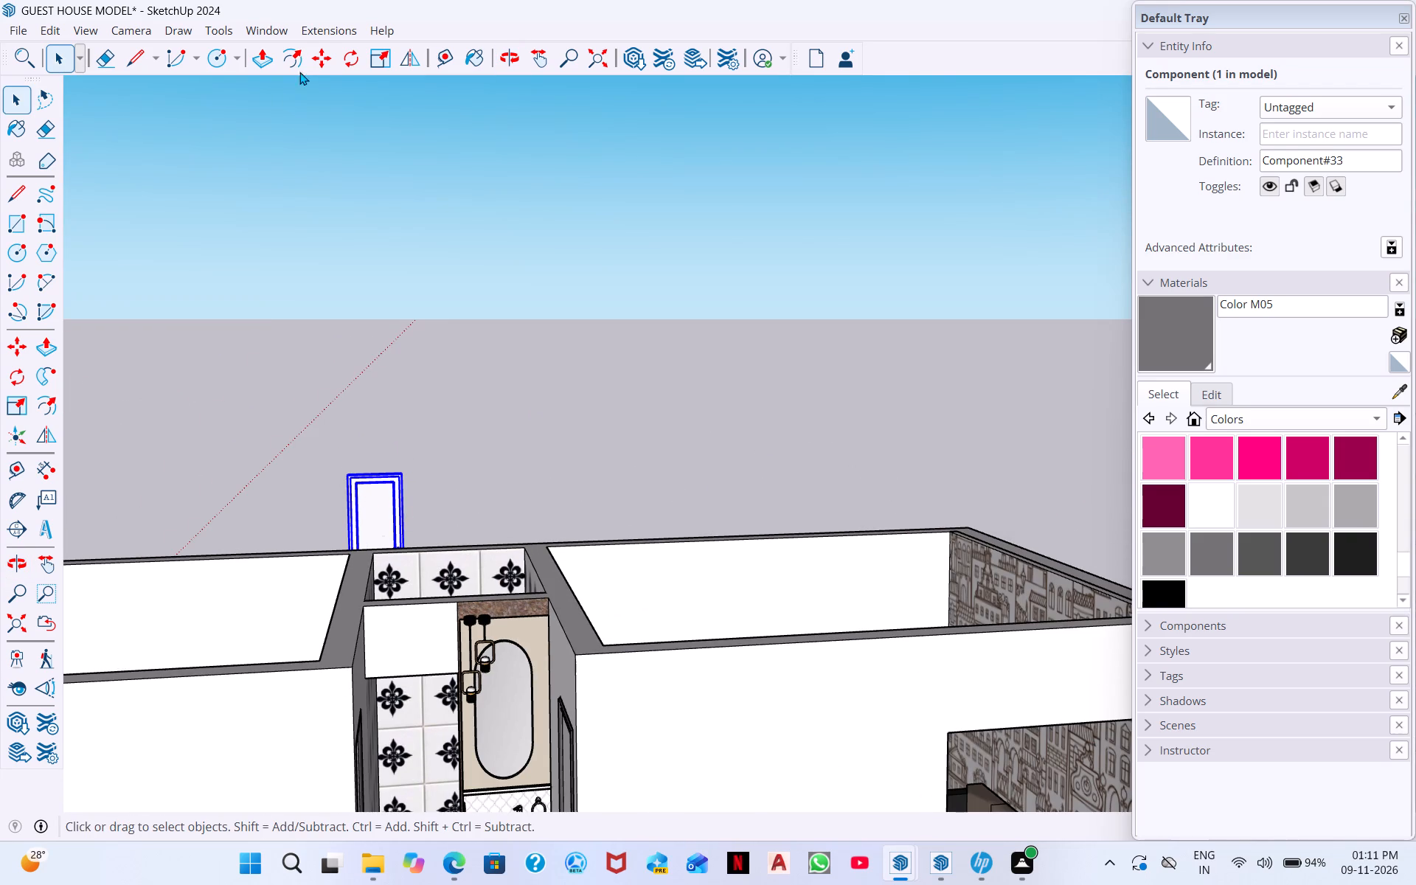
{"action": "left_click", "coordinate": [317, 52]}
{"action": "scroll", "coordinate": [343, 515], "scroll_direction": "up", "scroll_amount": 7}
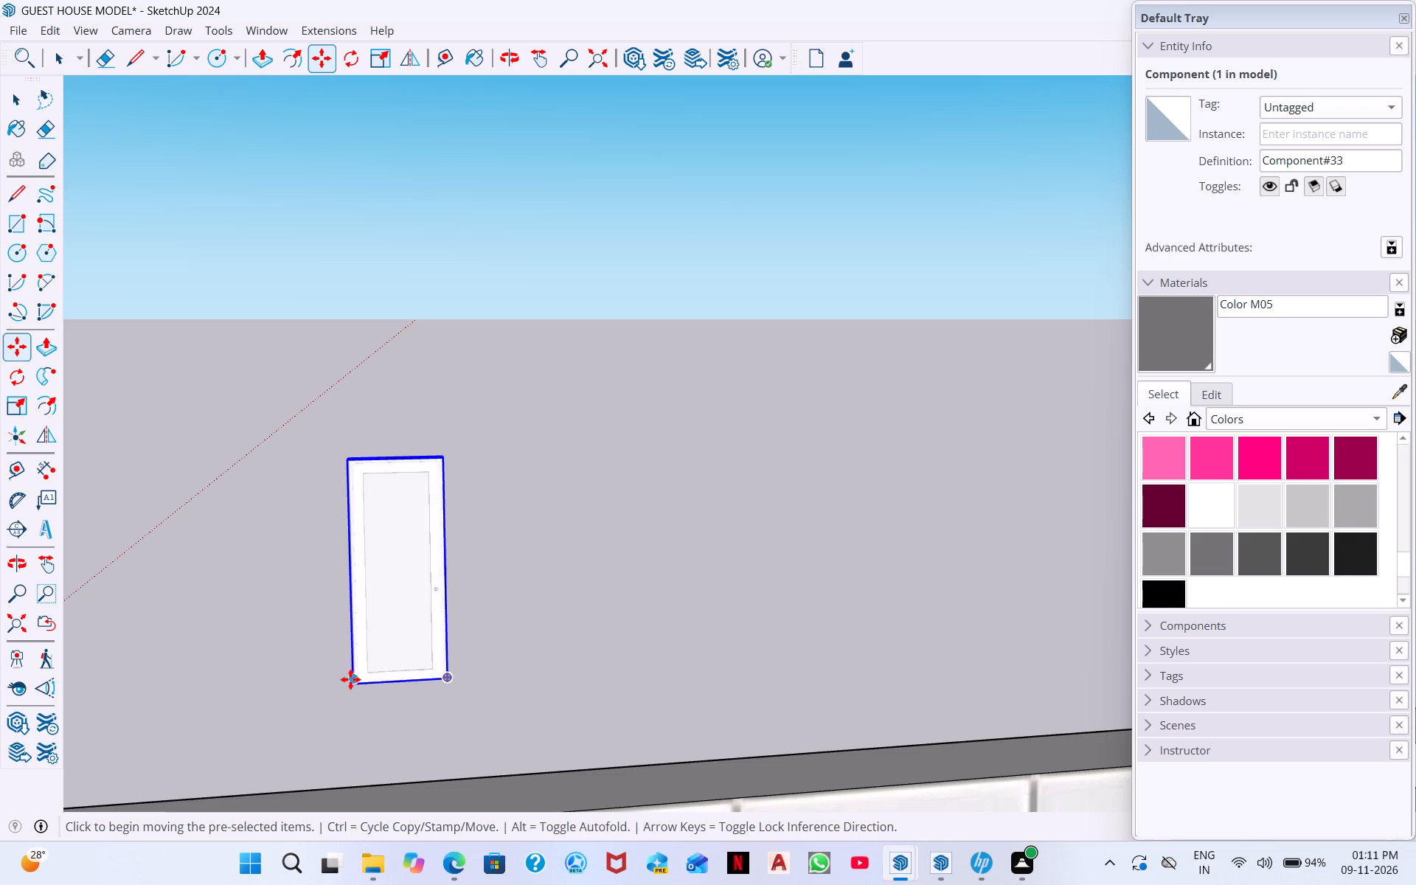
{"action": "left_click", "coordinate": [352, 684]}
{"action": "scroll", "coordinate": [504, 695], "scroll_direction": "down", "scroll_amount": 2}
{"action": "scroll", "coordinate": [521, 369], "scroll_direction": "down", "scroll_amount": 3}
{"action": "scroll", "coordinate": [609, 723], "scroll_direction": "down", "scroll_amount": 4}
{"action": "middle_click_drag", "start_coordinate": [564, 884], "coordinate": [546, 632]}
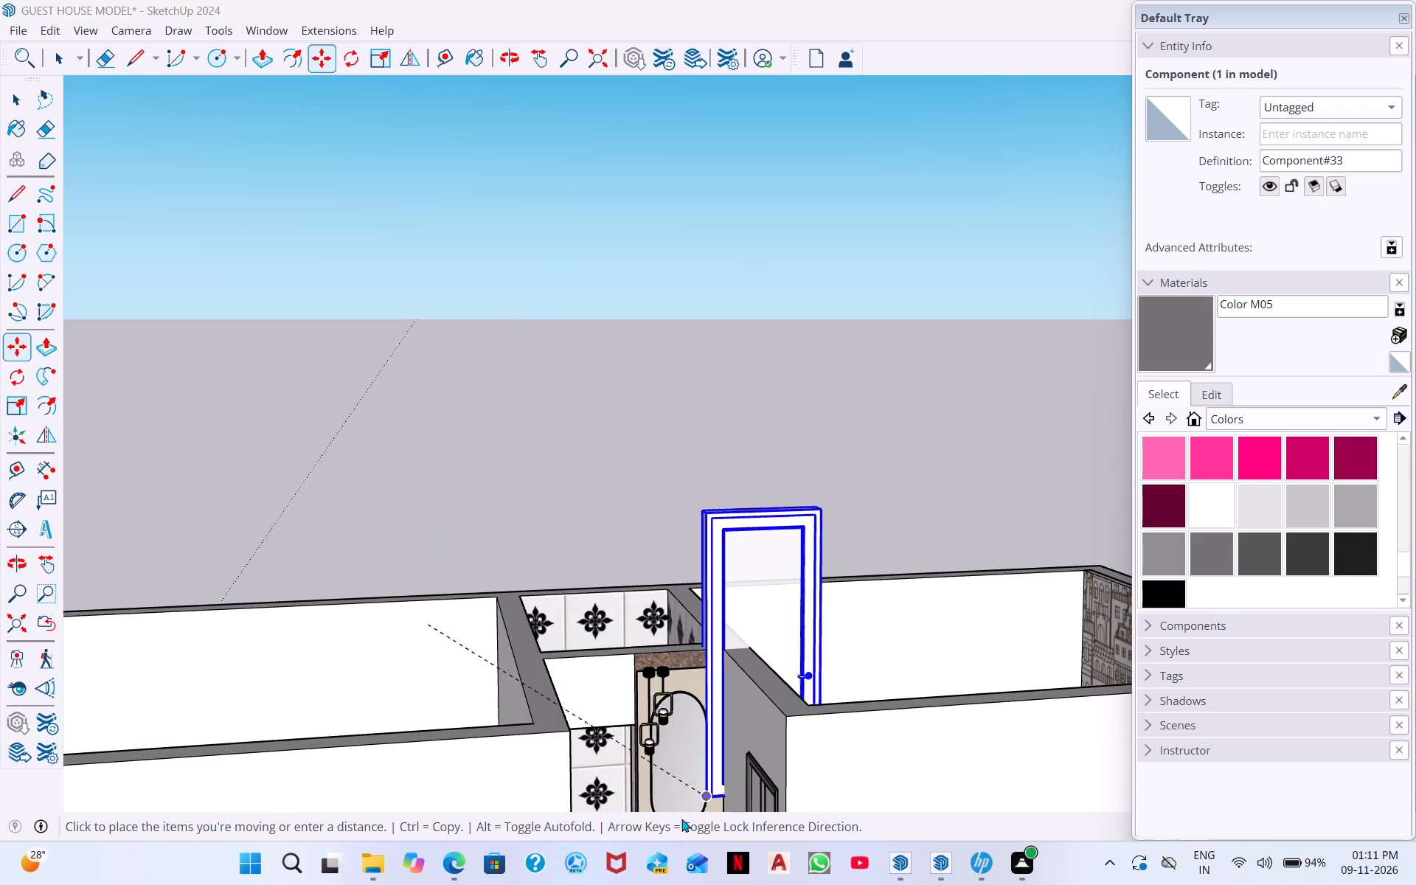
{"action": "scroll", "coordinate": [608, 827], "scroll_direction": "up", "scroll_amount": 7}
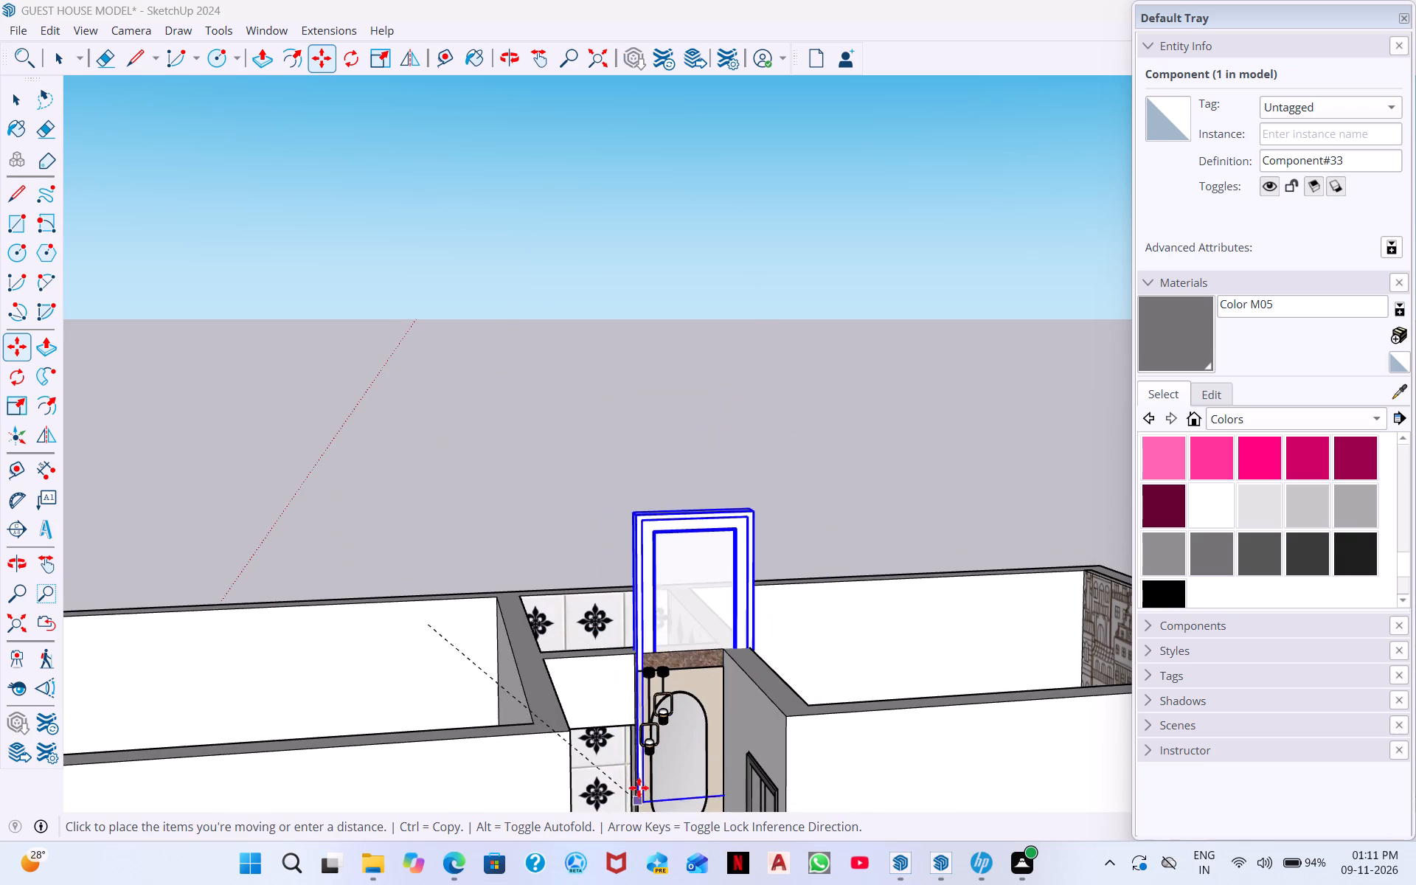
{"action": "middle_click_drag", "start_coordinate": [639, 782], "coordinate": [585, 544]}
{"action": "scroll", "coordinate": [580, 768], "scroll_direction": "down", "scroll_amount": 1}
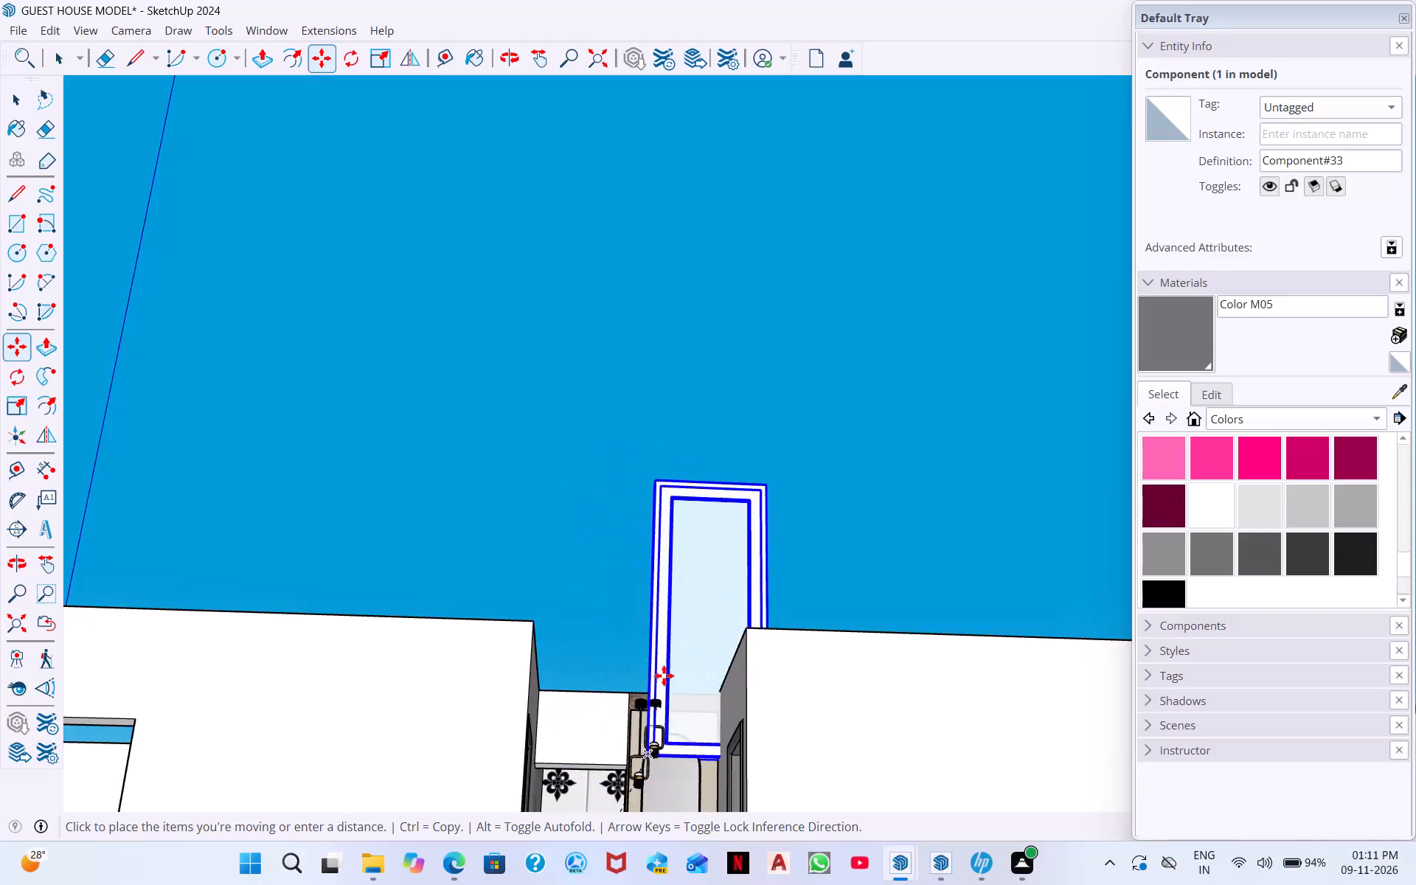
{"action": "scroll", "coordinate": [635, 605], "scroll_direction": "down", "scroll_amount": 8}
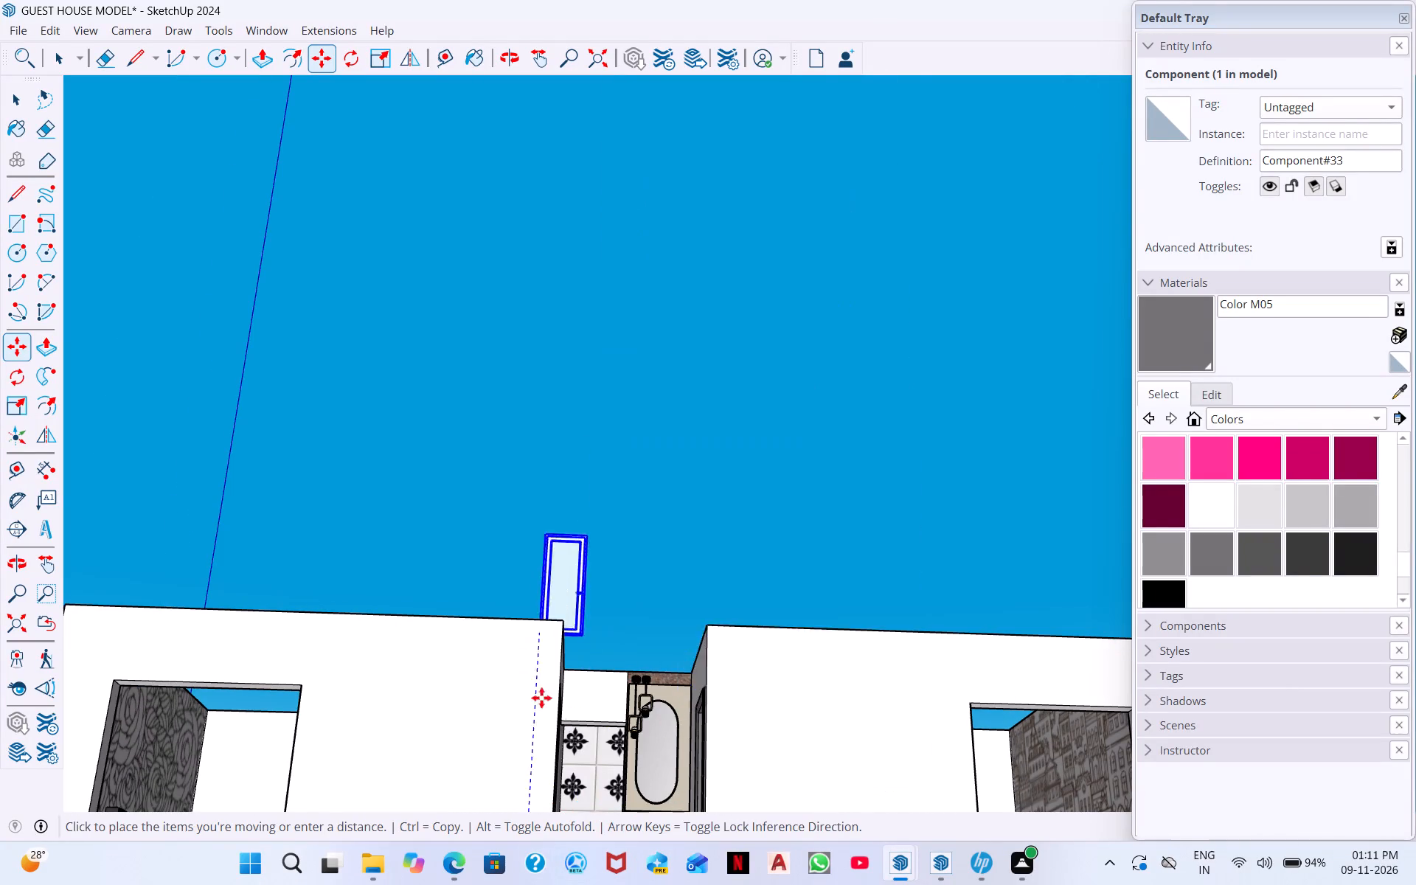
{"action": "middle_click_drag", "start_coordinate": [562, 662], "coordinate": [549, 495]}
{"action": "scroll", "coordinate": [549, 495], "scroll_direction": "down", "scroll_amount": 13}
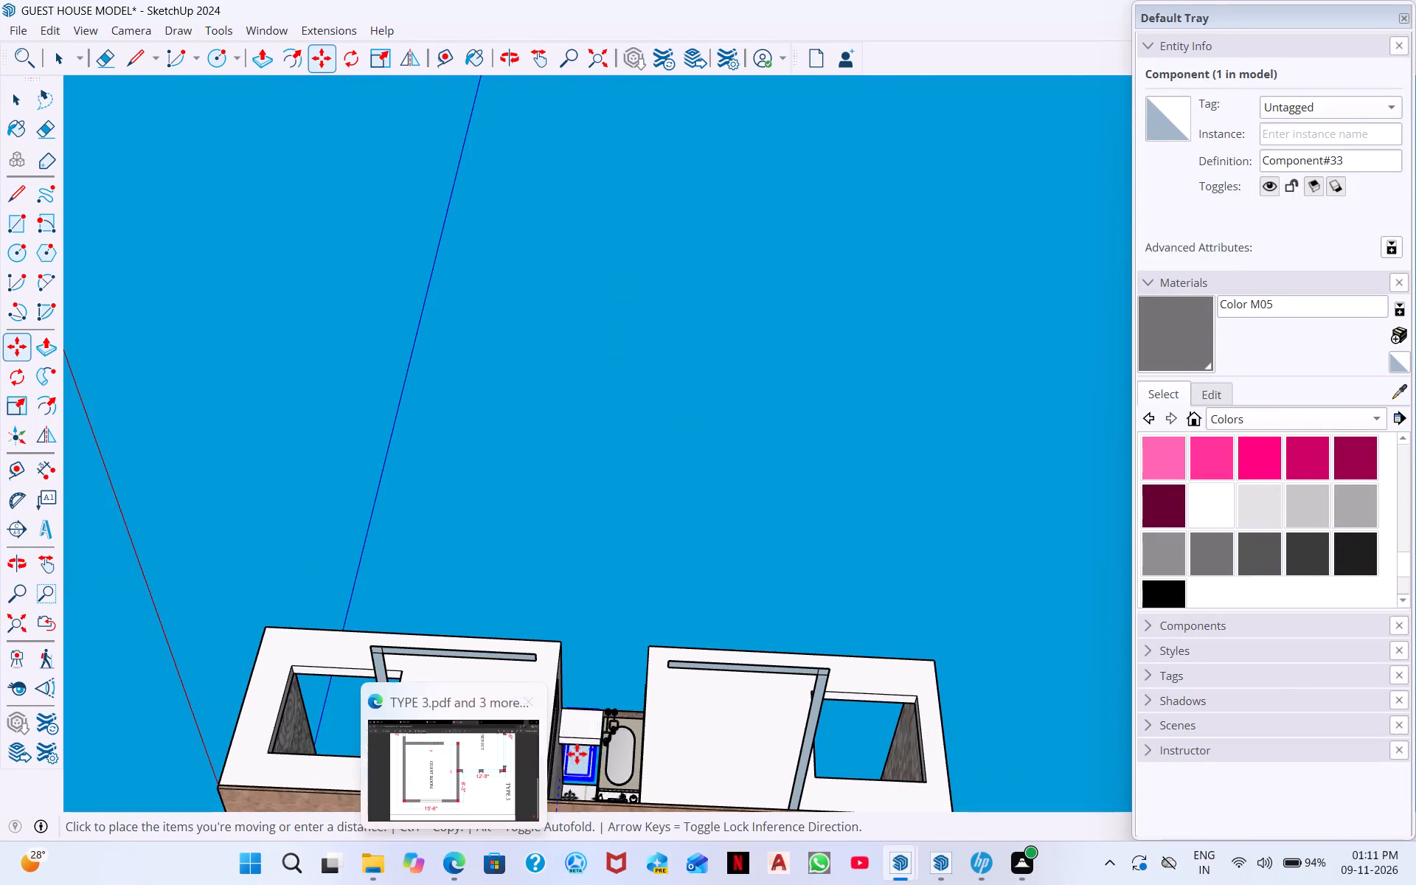
{"action": "scroll", "coordinate": [616, 735], "scroll_direction": "down", "scroll_amount": 2}
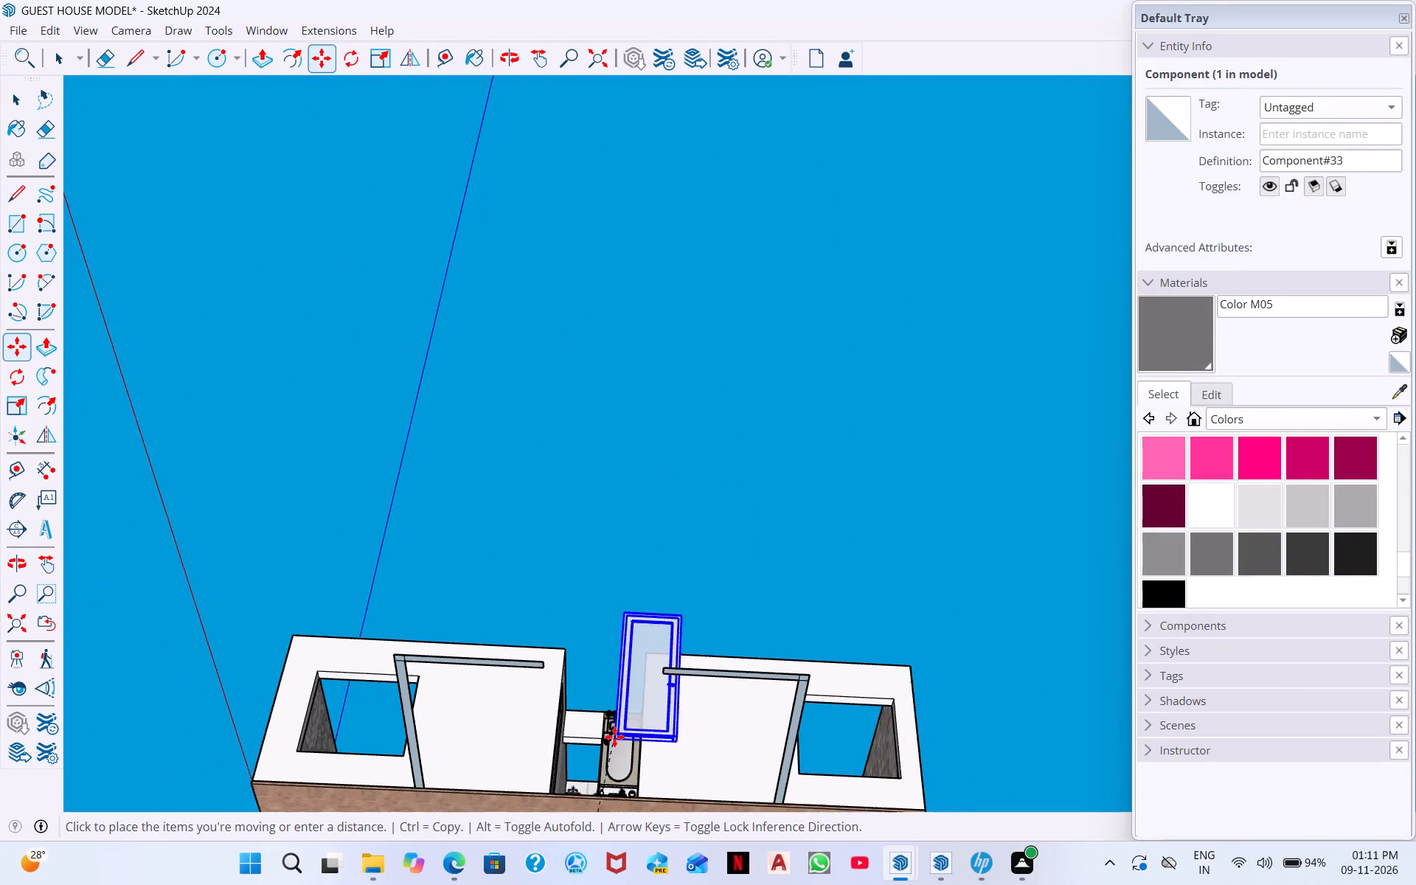
{"action": "scroll", "coordinate": [614, 737], "scroll_direction": "down", "scroll_amount": 6}
{"action": "left_click", "coordinate": [591, 56]}
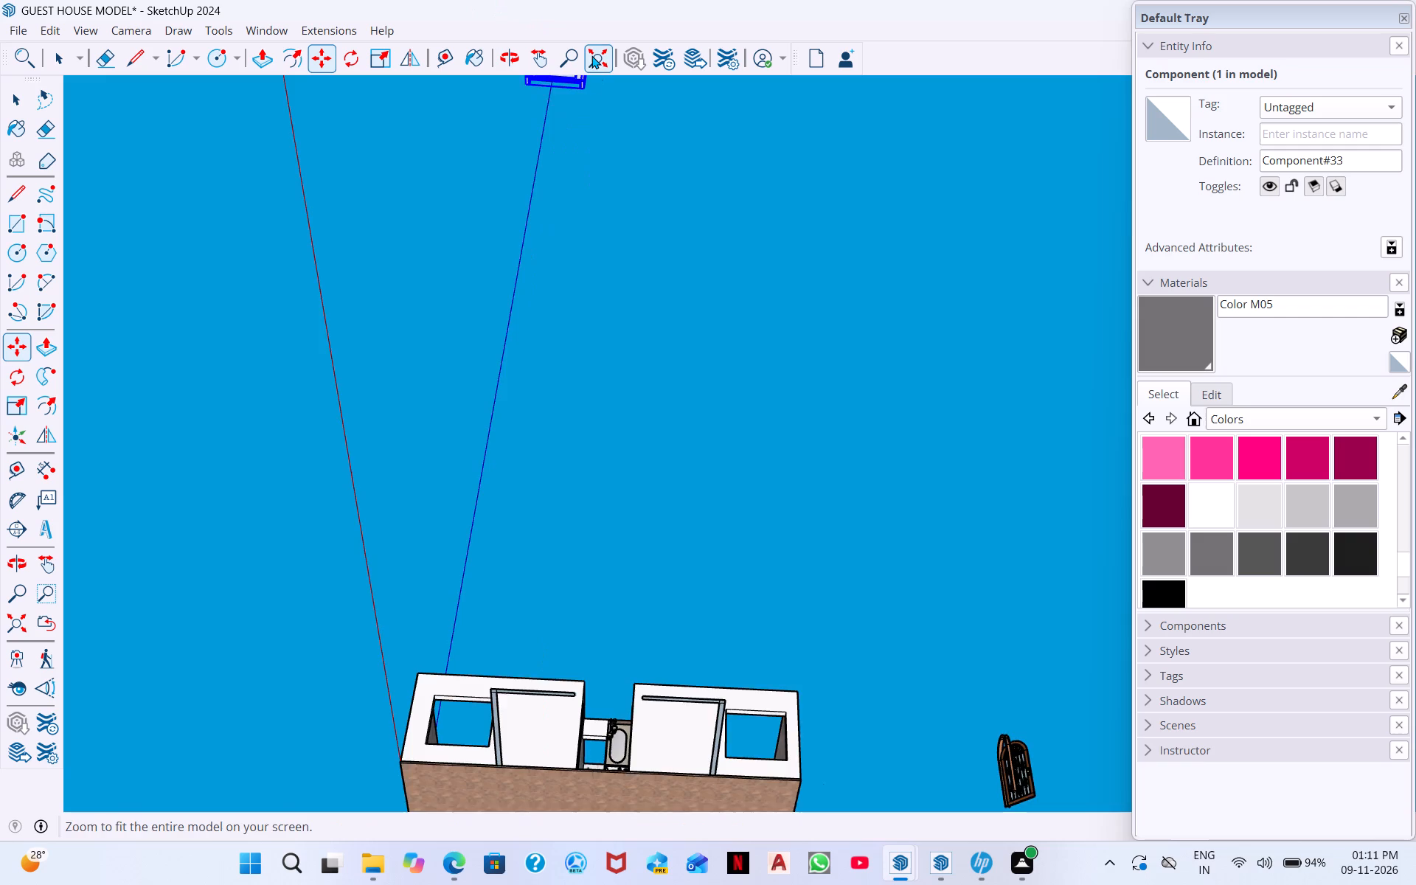
{"action": "middle_click_drag", "start_coordinate": [663, 546], "coordinate": [666, 884]}
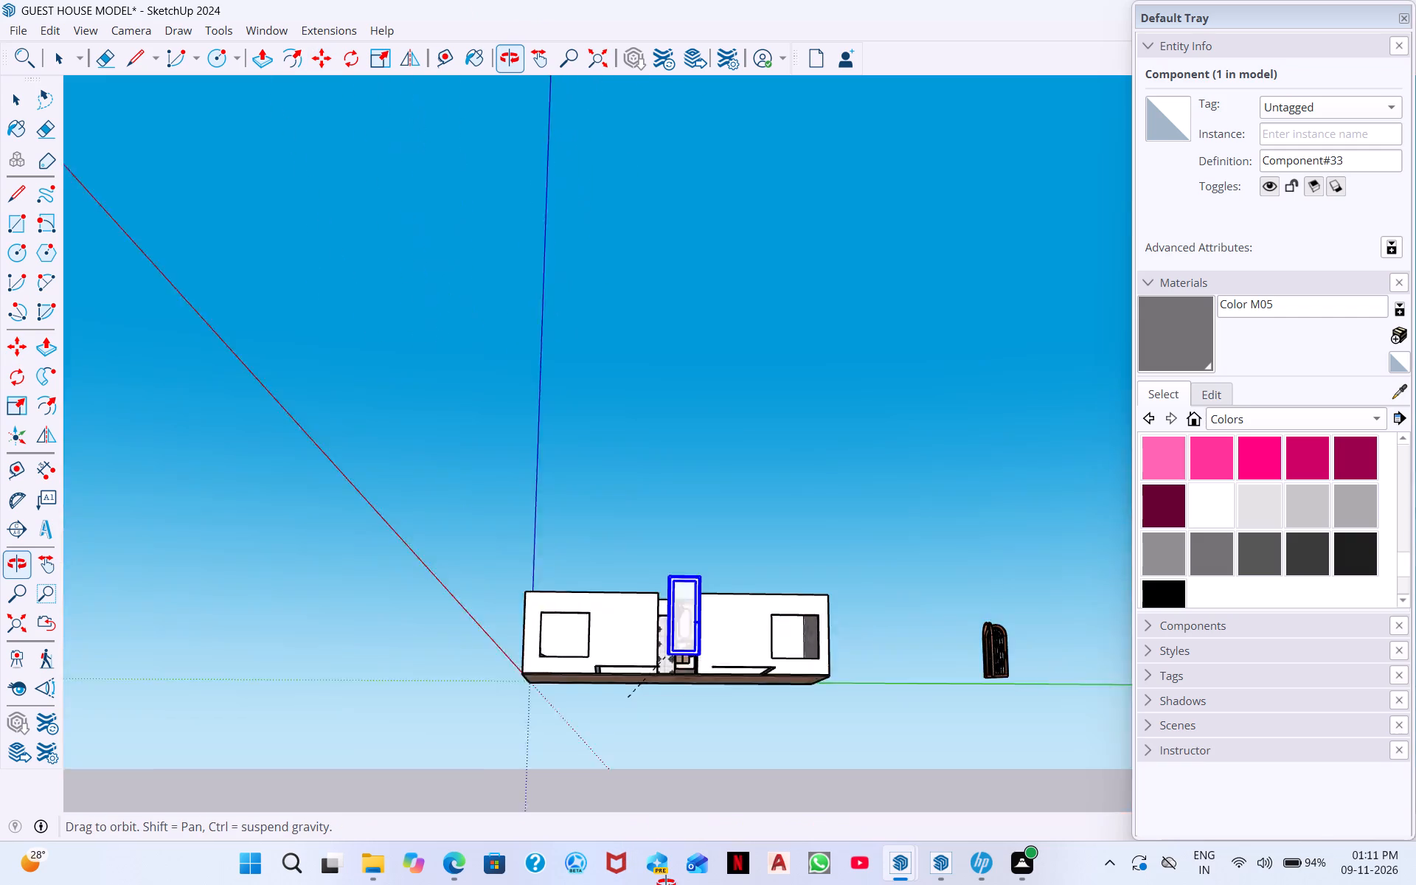
{"action": "middle_click_drag", "start_coordinate": [666, 884], "coordinate": [663, 884]}
{"action": "scroll", "coordinate": [663, 730], "scroll_direction": "up", "scroll_amount": 10}
{"action": "middle_click_drag", "start_coordinate": [672, 673], "coordinate": [670, 823]}
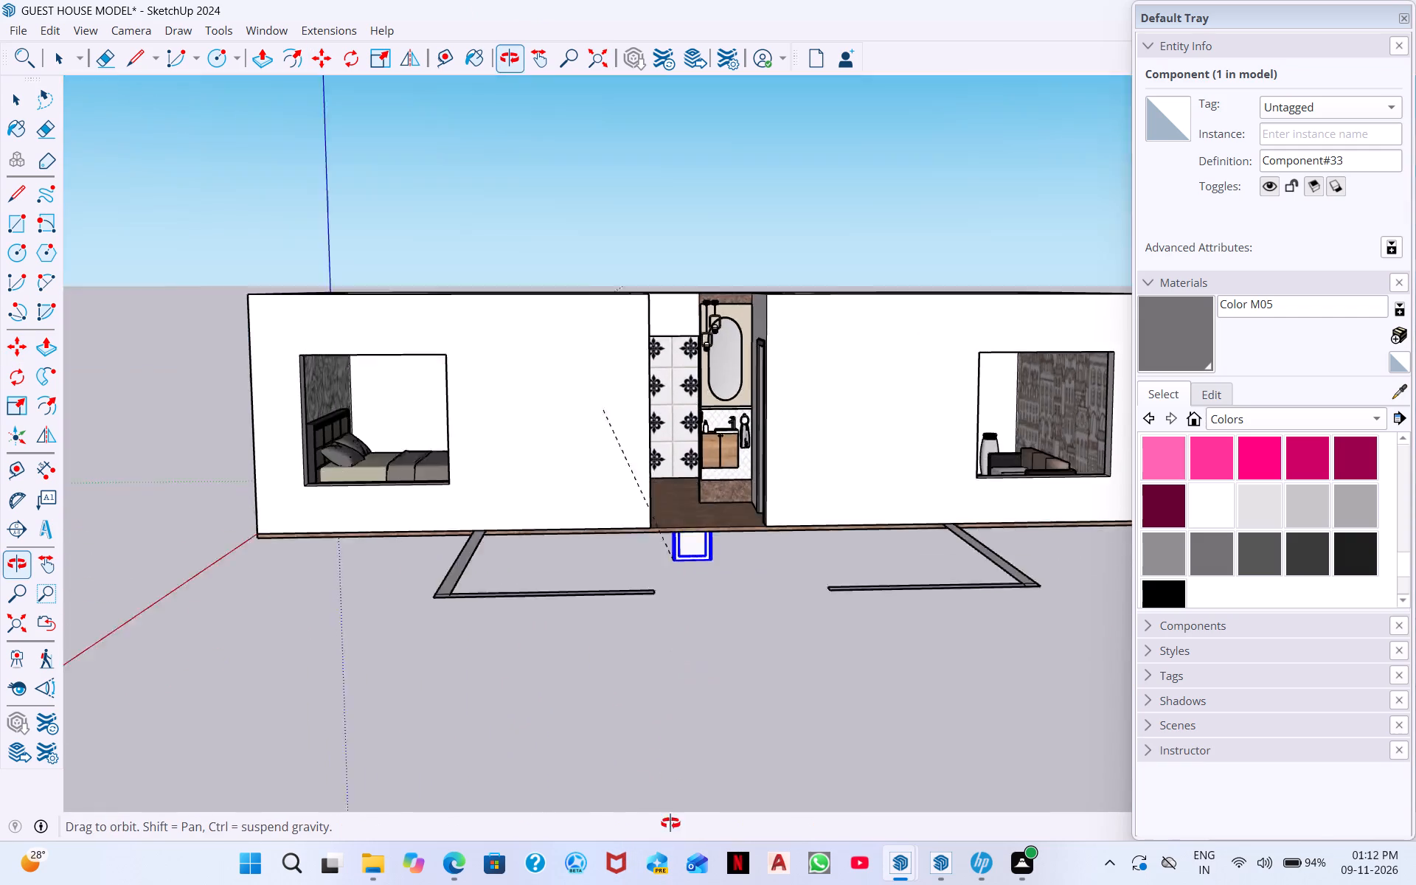
{"action": "middle_click_drag", "start_coordinate": [670, 823], "coordinate": [658, 884]}
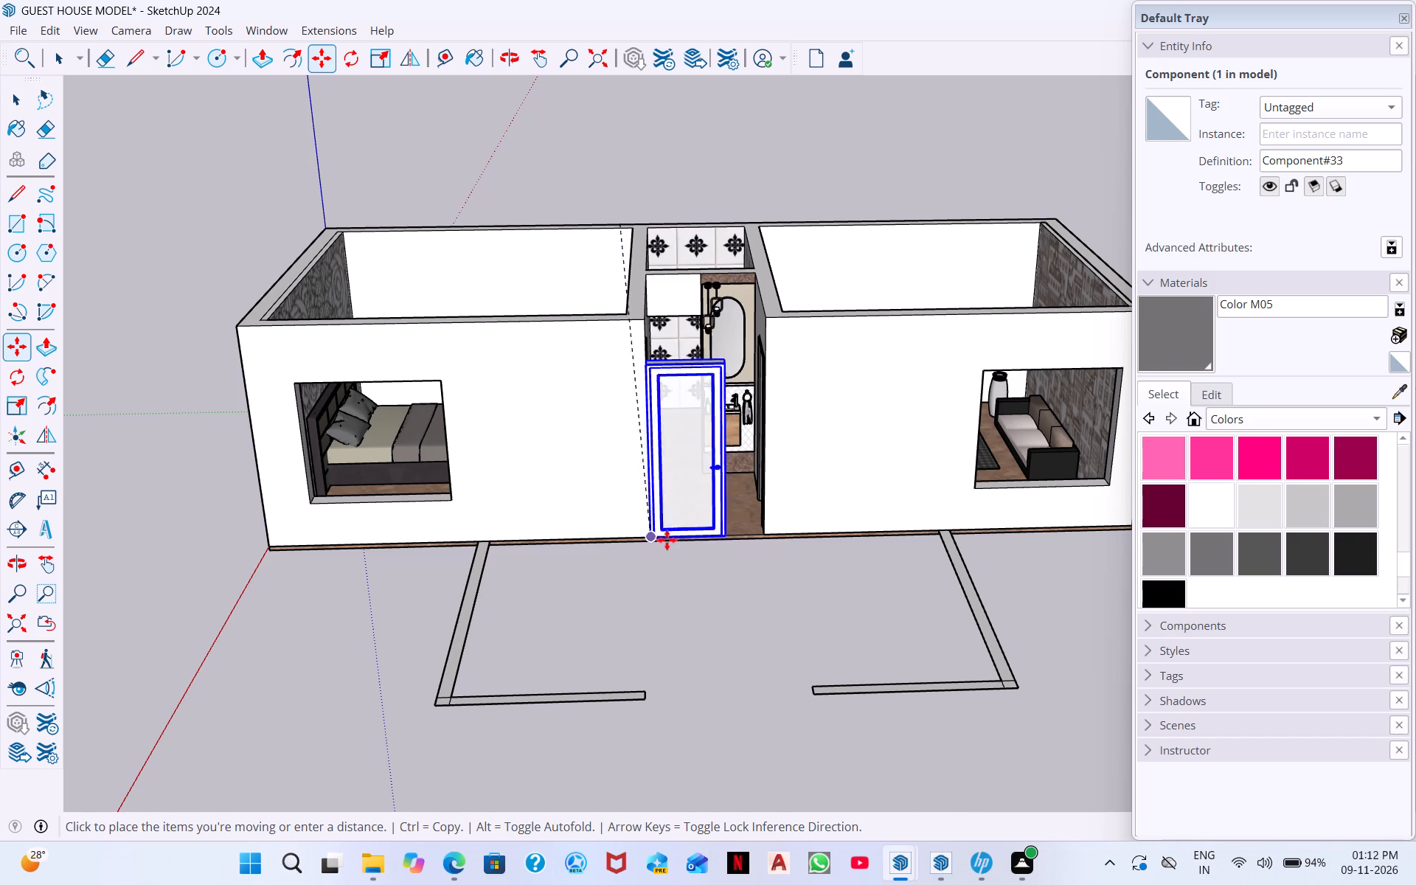
{"action": "scroll", "coordinate": [674, 527], "scroll_direction": "up", "scroll_amount": 4}
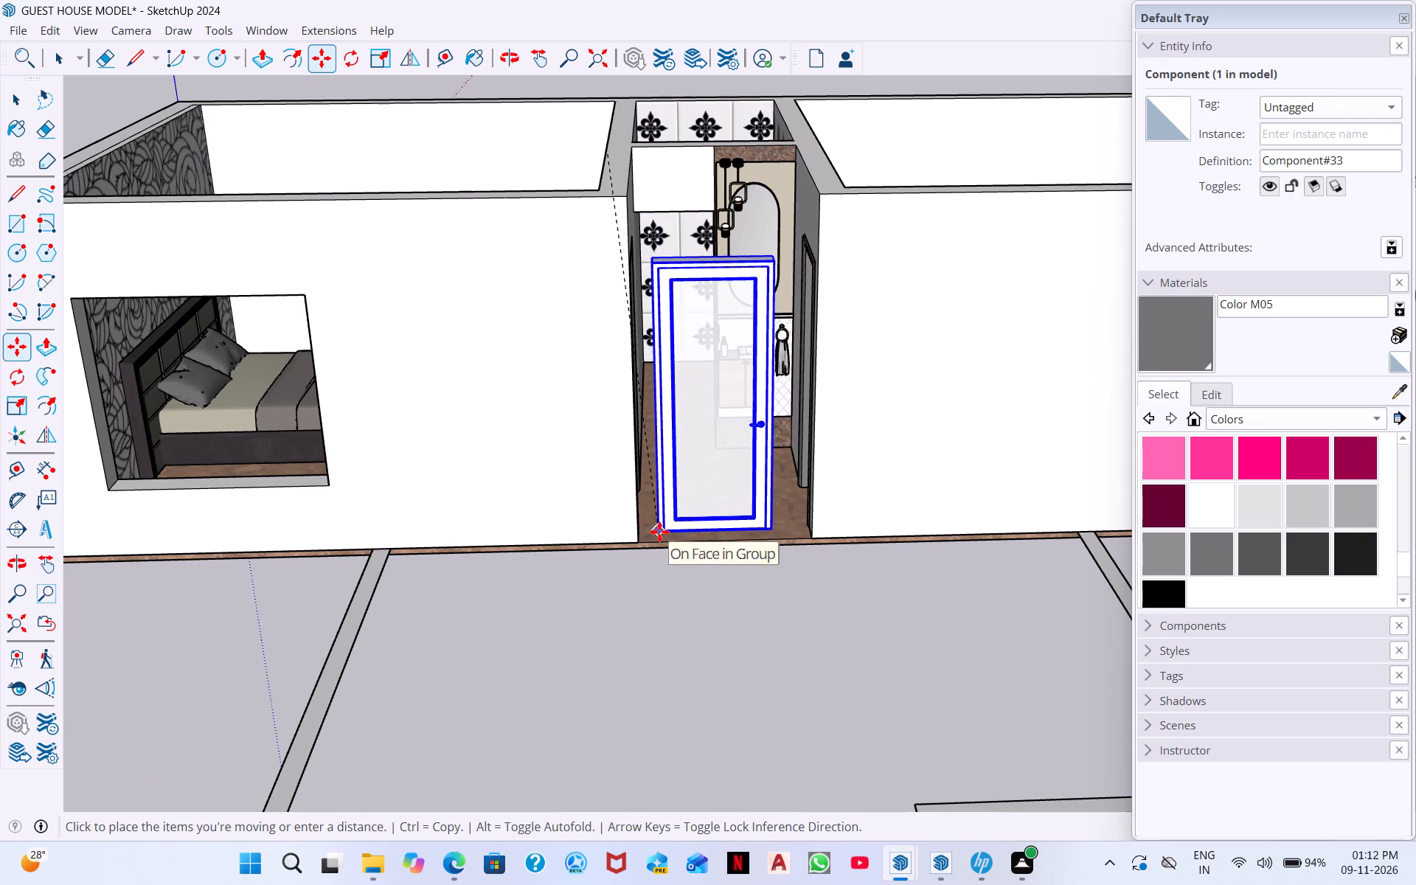
{"action": "left_click", "coordinate": [689, 534]}
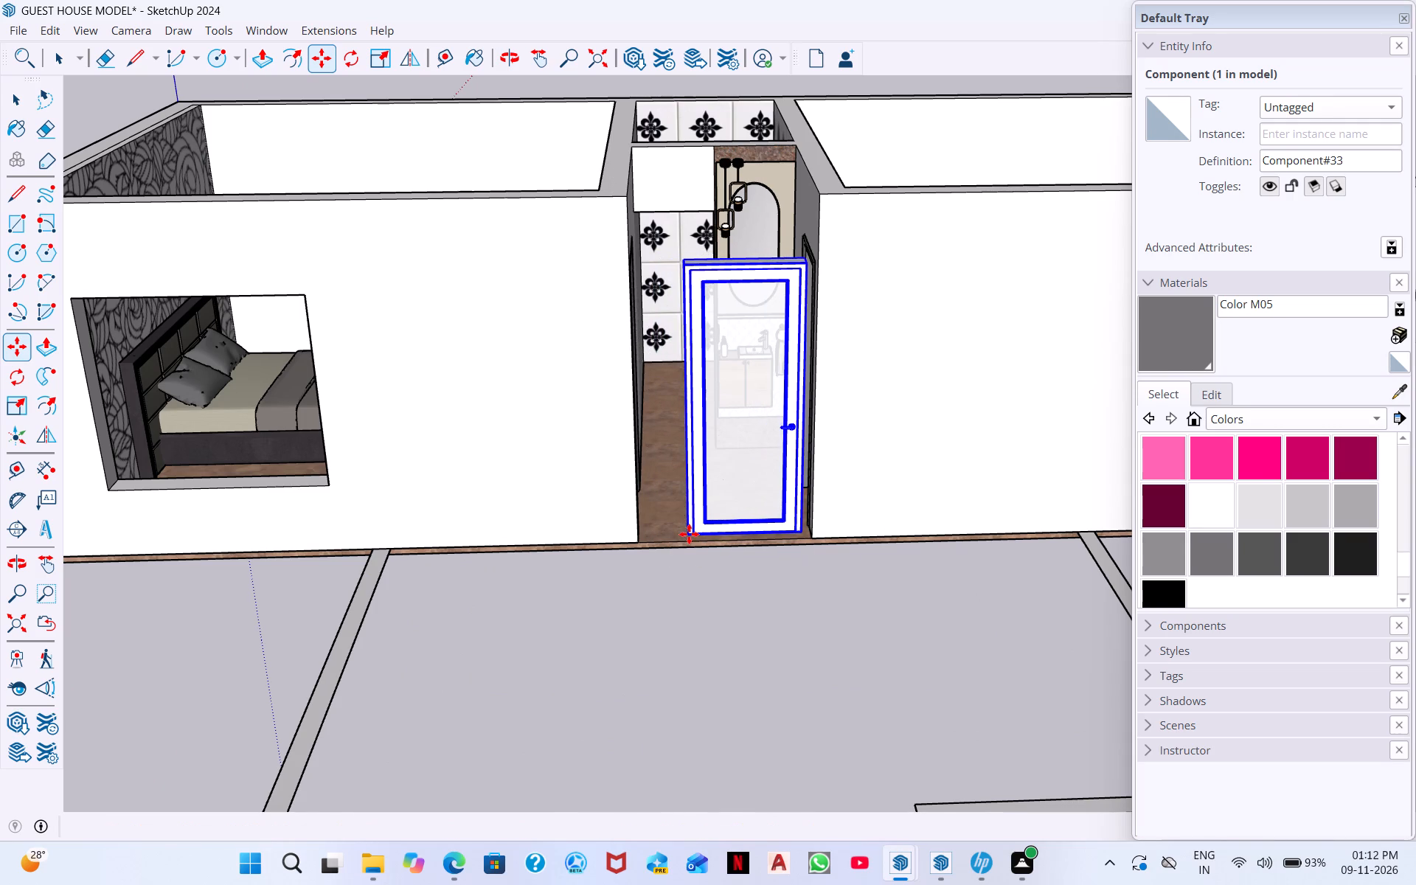
Measure the bathroom opening's width between the two bottom corners of the wall above it, without placing a dimension.
{"action": "scroll", "coordinate": [687, 275], "scroll_direction": "up", "scroll_amount": 9}
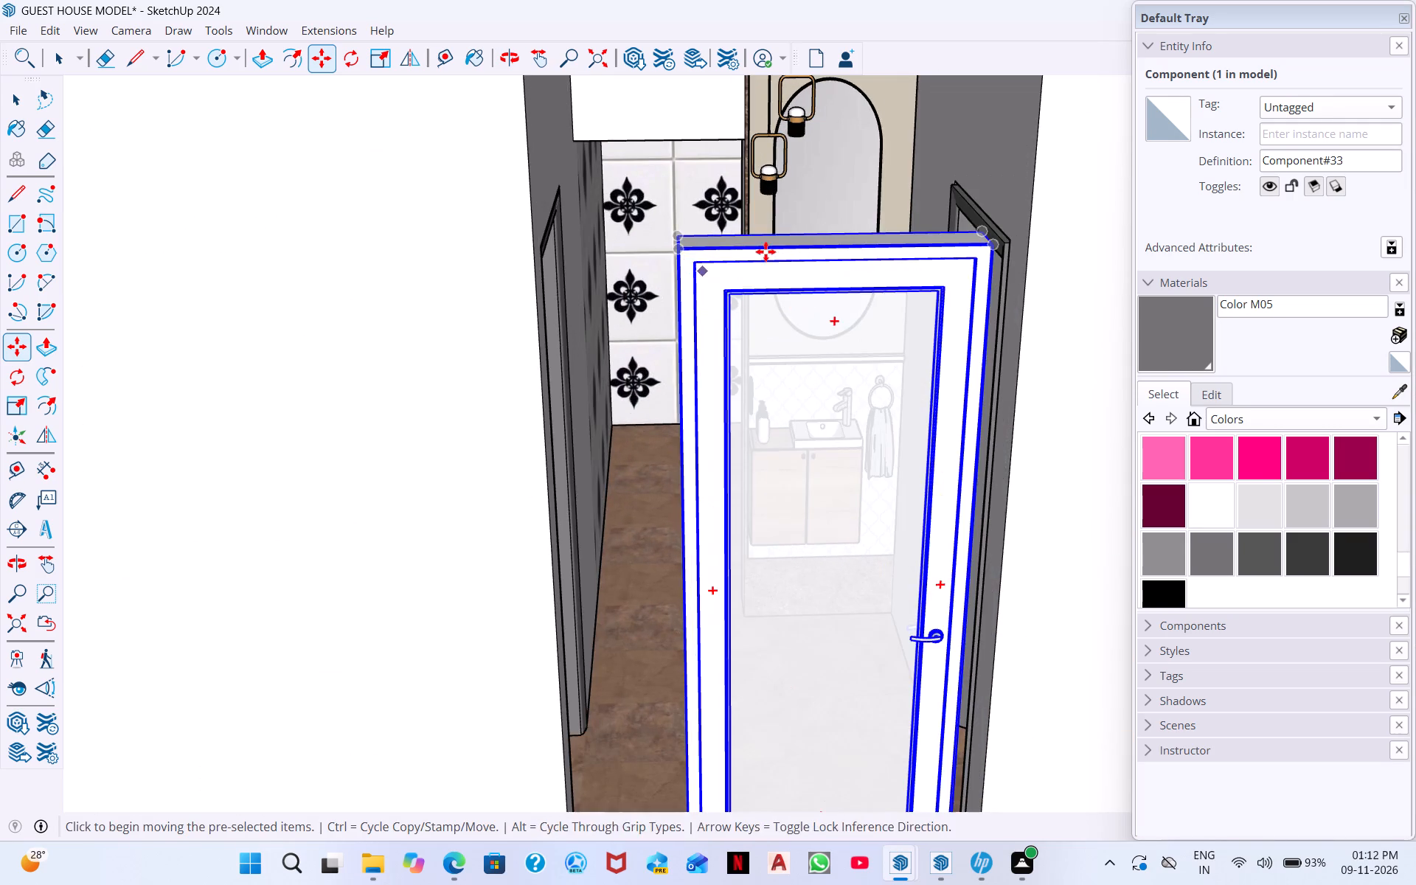
{"action": "middle_click_drag", "start_coordinate": [754, 298], "coordinate": [740, 558]}
{"action": "middle_click_drag", "start_coordinate": [655, 280], "coordinate": [697, 125]}
{"action": "middle_click_drag", "start_coordinate": [715, 238], "coordinate": [701, 157]}
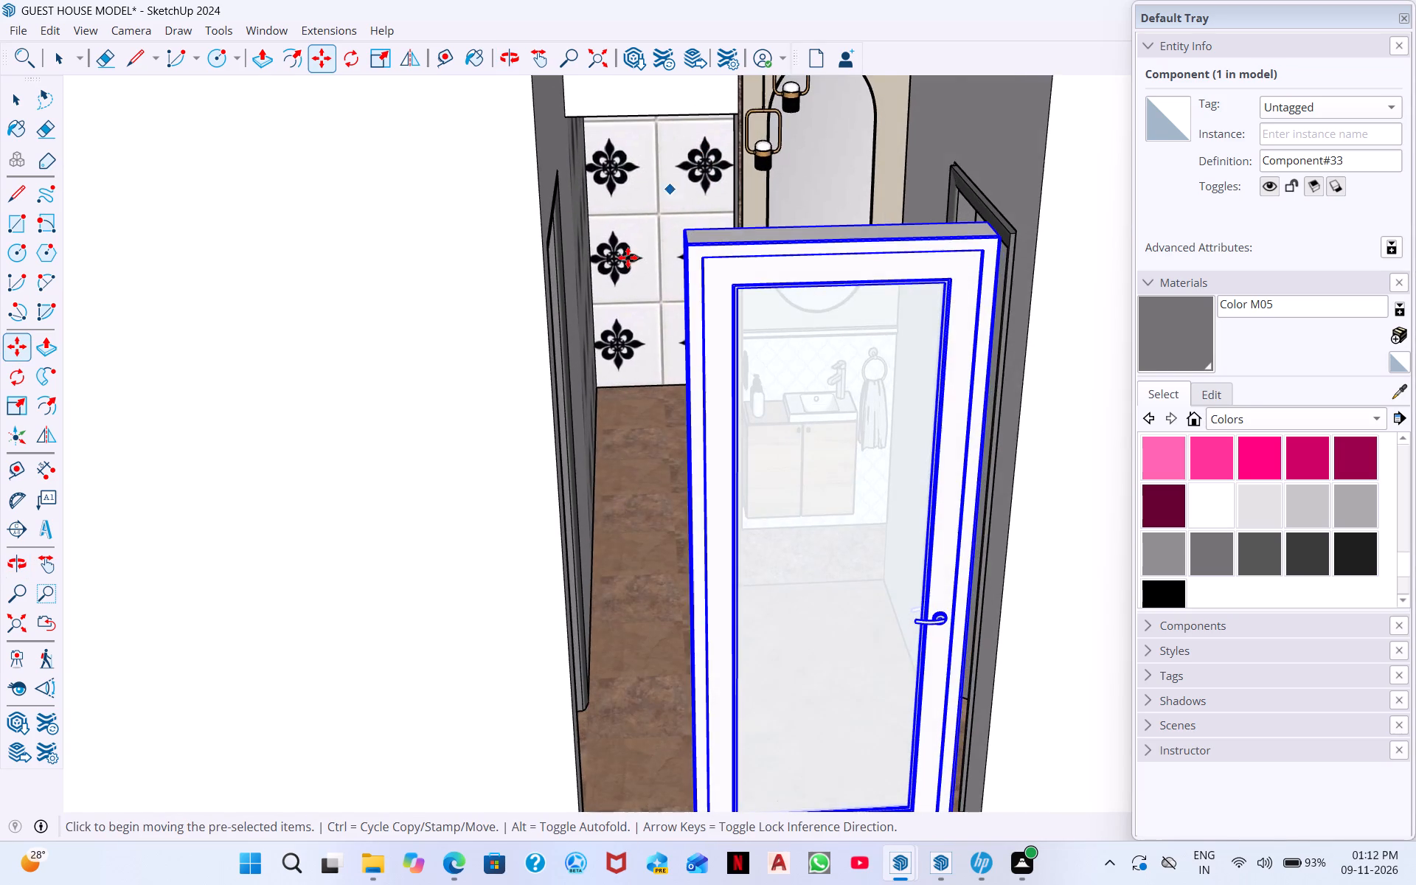
{"action": "scroll", "coordinate": [619, 168], "scroll_direction": "up", "scroll_amount": 2}
{"action": "scroll", "coordinate": [681, 167], "scroll_direction": "up", "scroll_amount": 2}
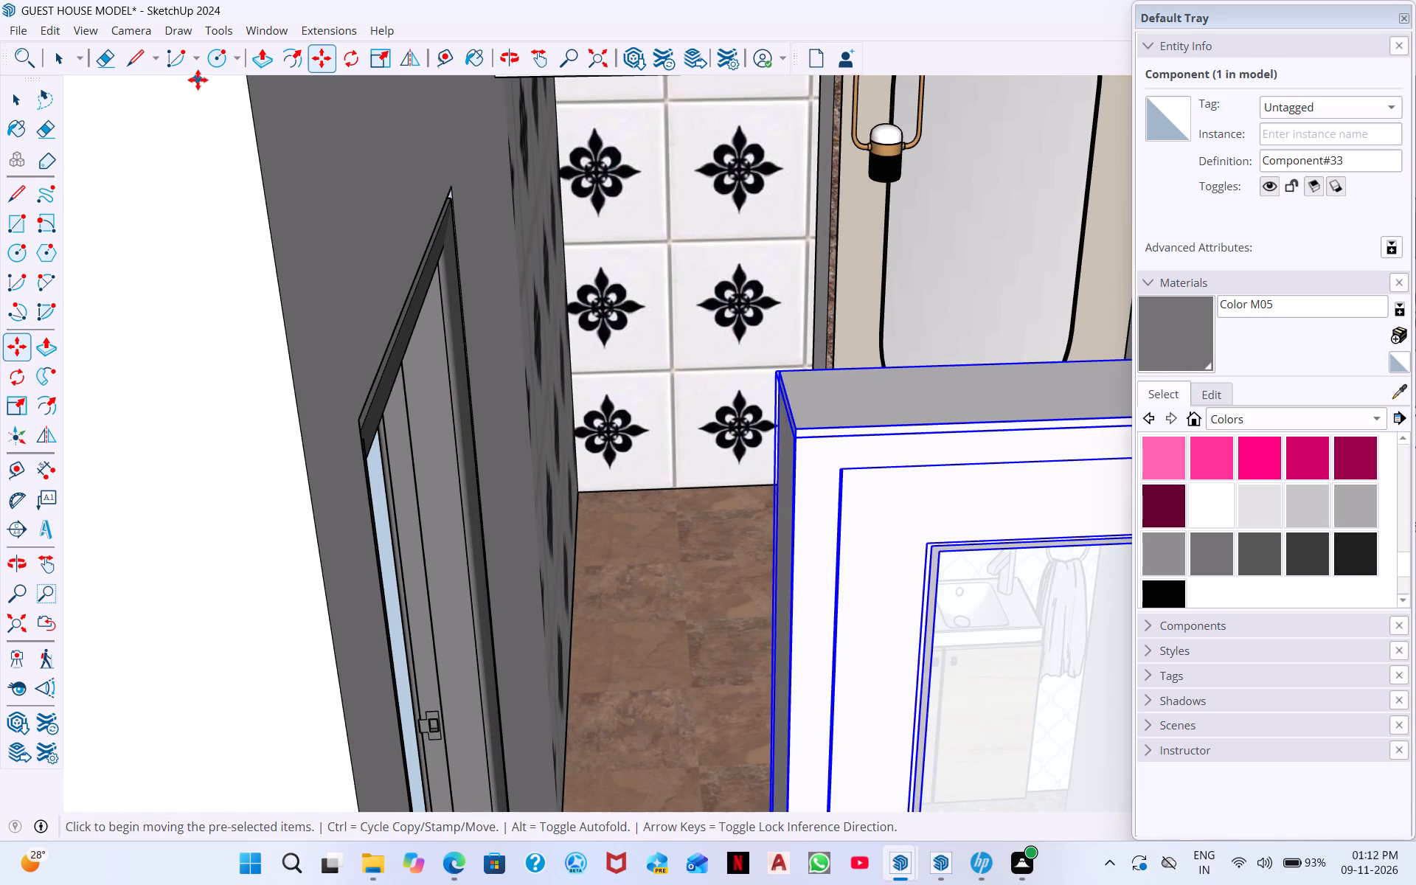
{"action": "double_click", "coordinate": [133, 60]}
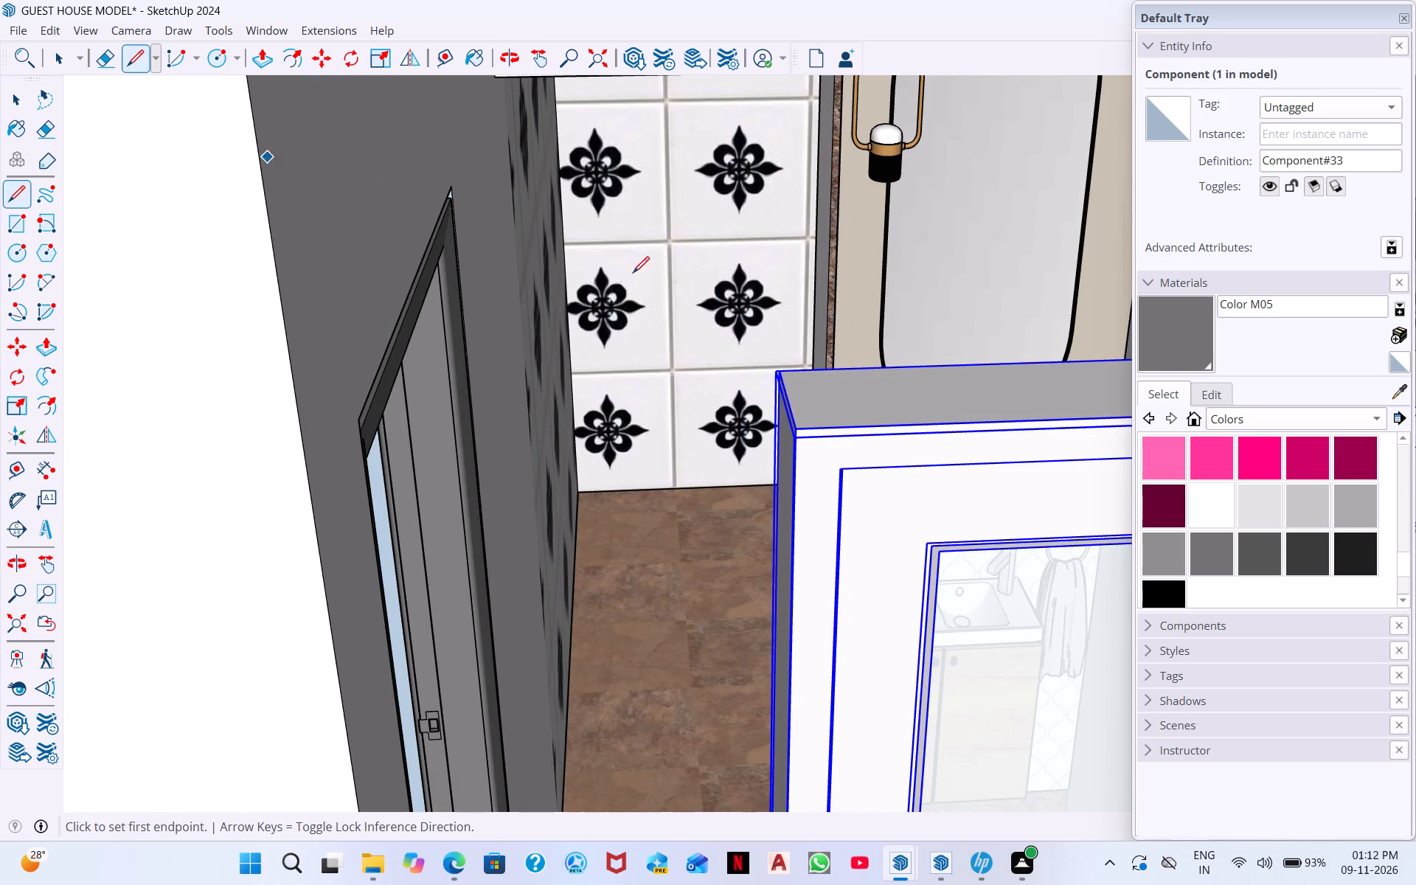
{"action": "middle_click_drag", "start_coordinate": [861, 389], "coordinate": [780, 203]}
{"action": "middle_click_drag", "start_coordinate": [780, 320], "coordinate": [841, 599]}
{"action": "scroll", "coordinate": [745, 395], "scroll_direction": "down", "scroll_amount": 2}
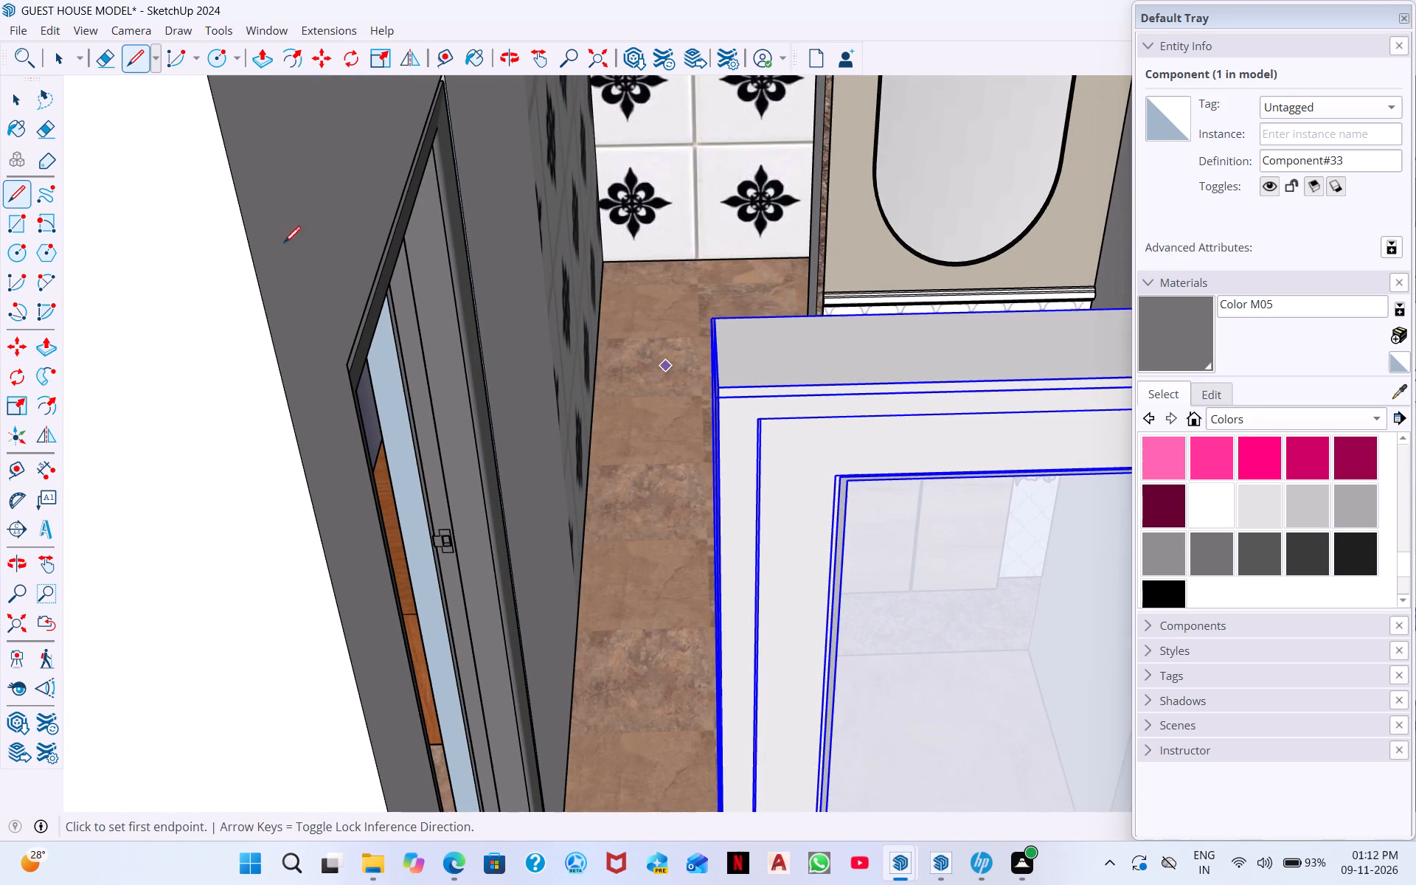
{"action": "left_click", "coordinate": [45, 468]}
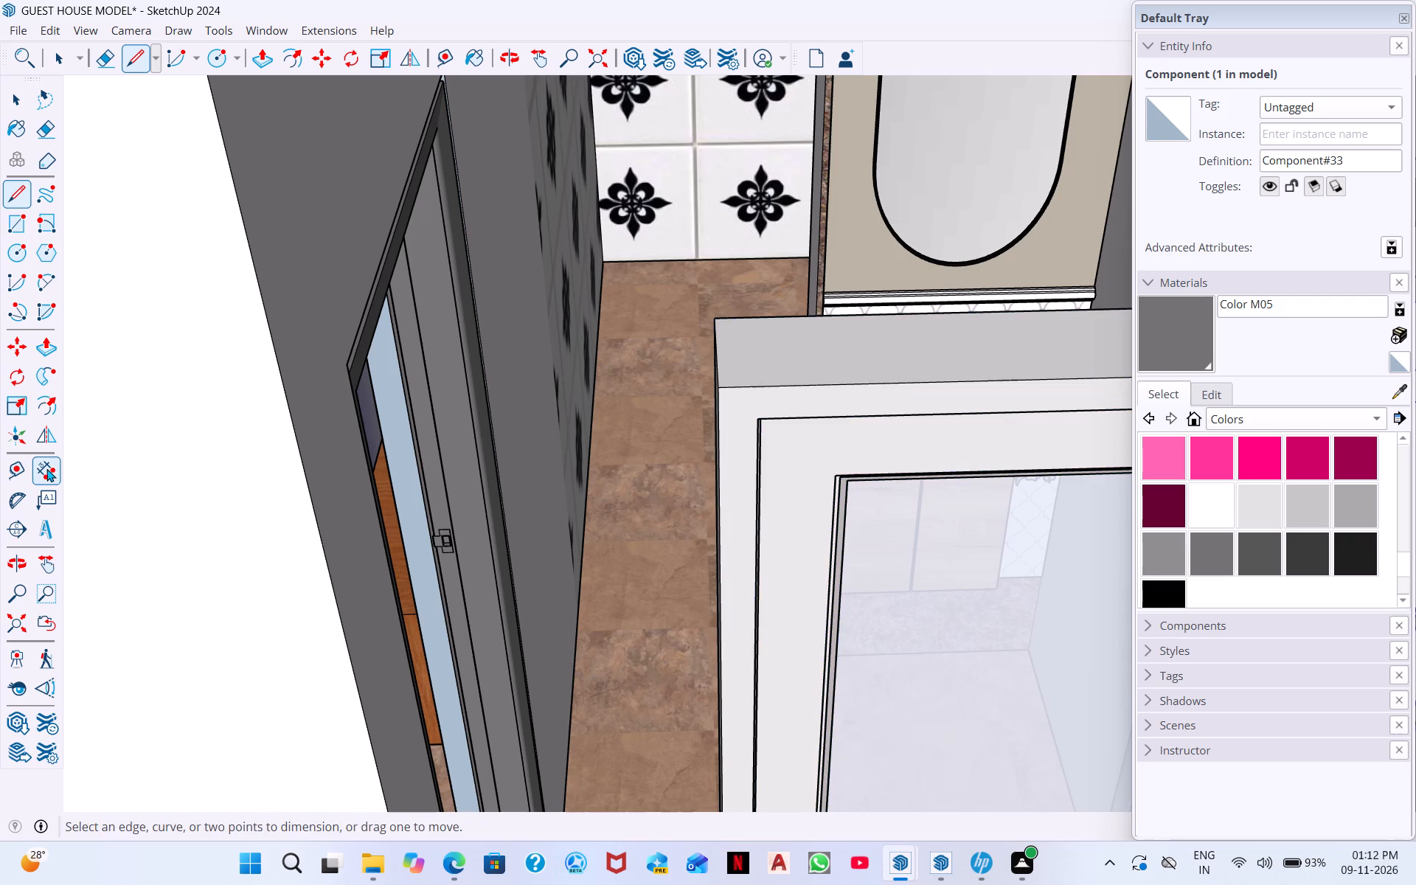
{"action": "scroll", "coordinate": [751, 240], "scroll_direction": "down", "scroll_amount": 5}
{"action": "middle_click_drag", "start_coordinate": [726, 271], "coordinate": [740, 114]}
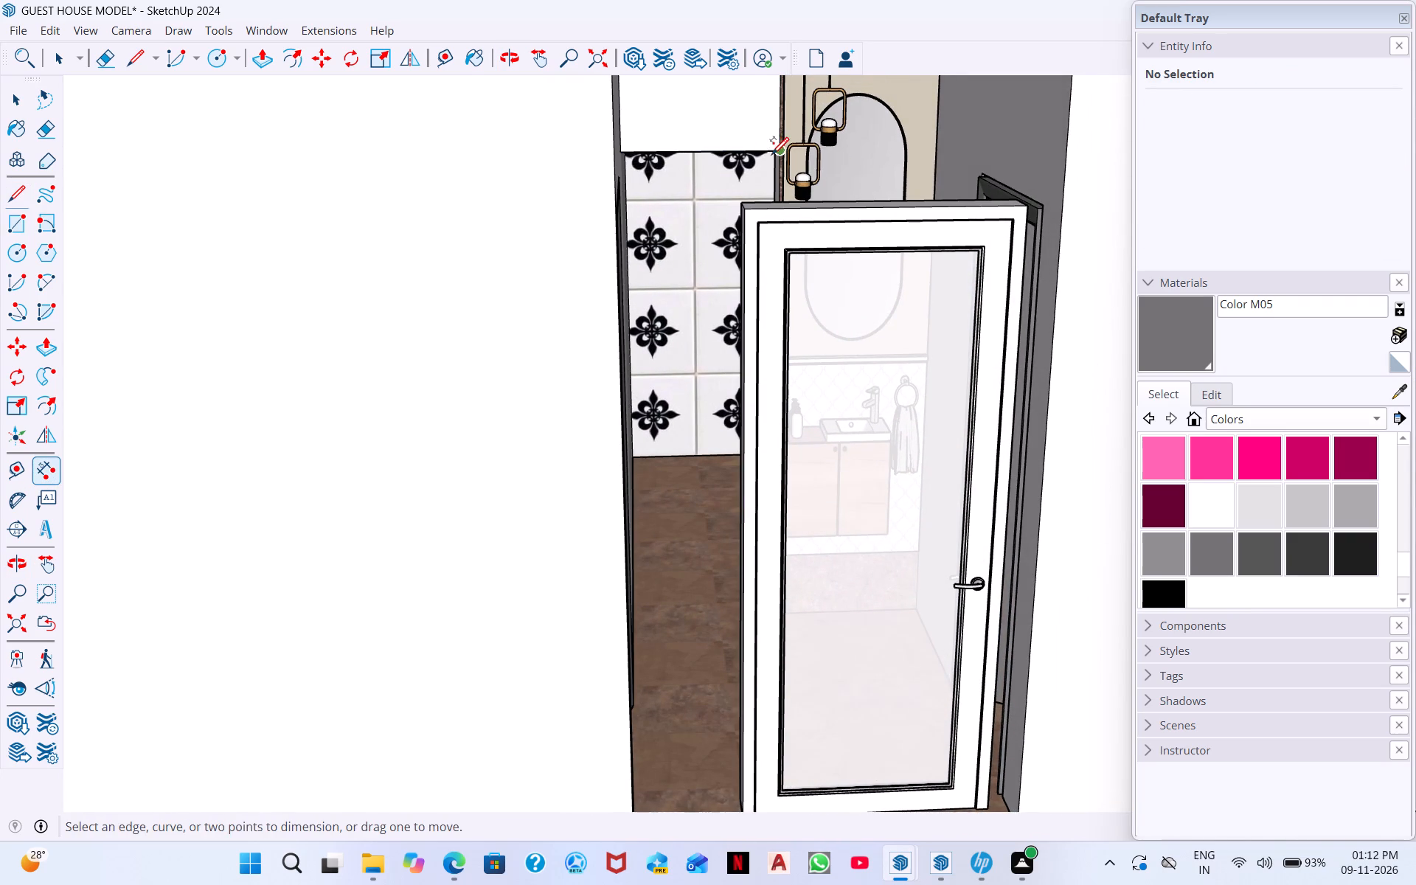
{"action": "scroll", "coordinate": [771, 153], "scroll_direction": "up", "scroll_amount": 10}
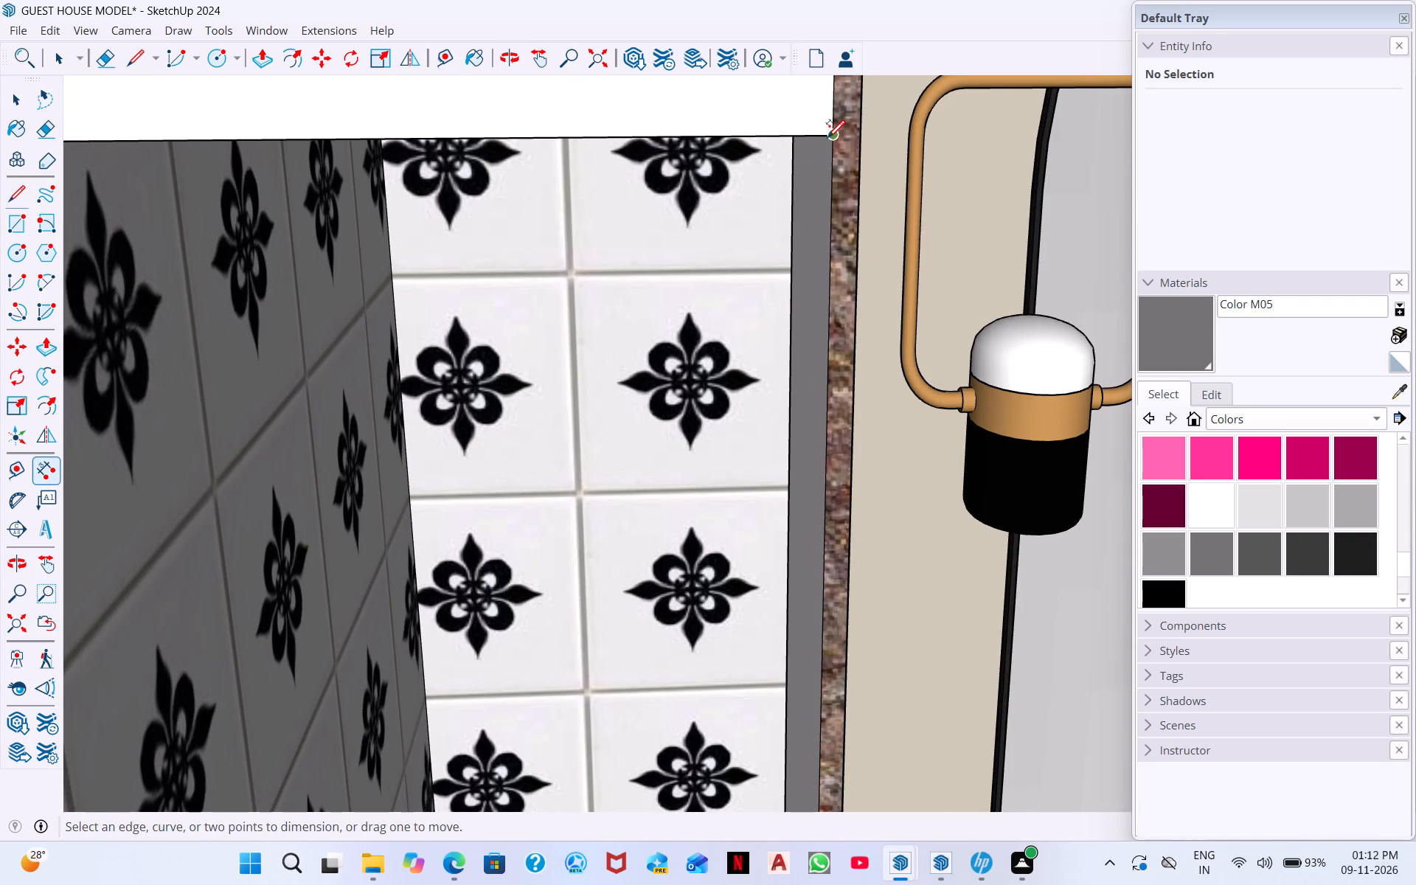
{"action": "left_click", "coordinate": [831, 133]}
{"action": "scroll", "coordinate": [91, 188], "scroll_direction": "down", "scroll_amount": 3}
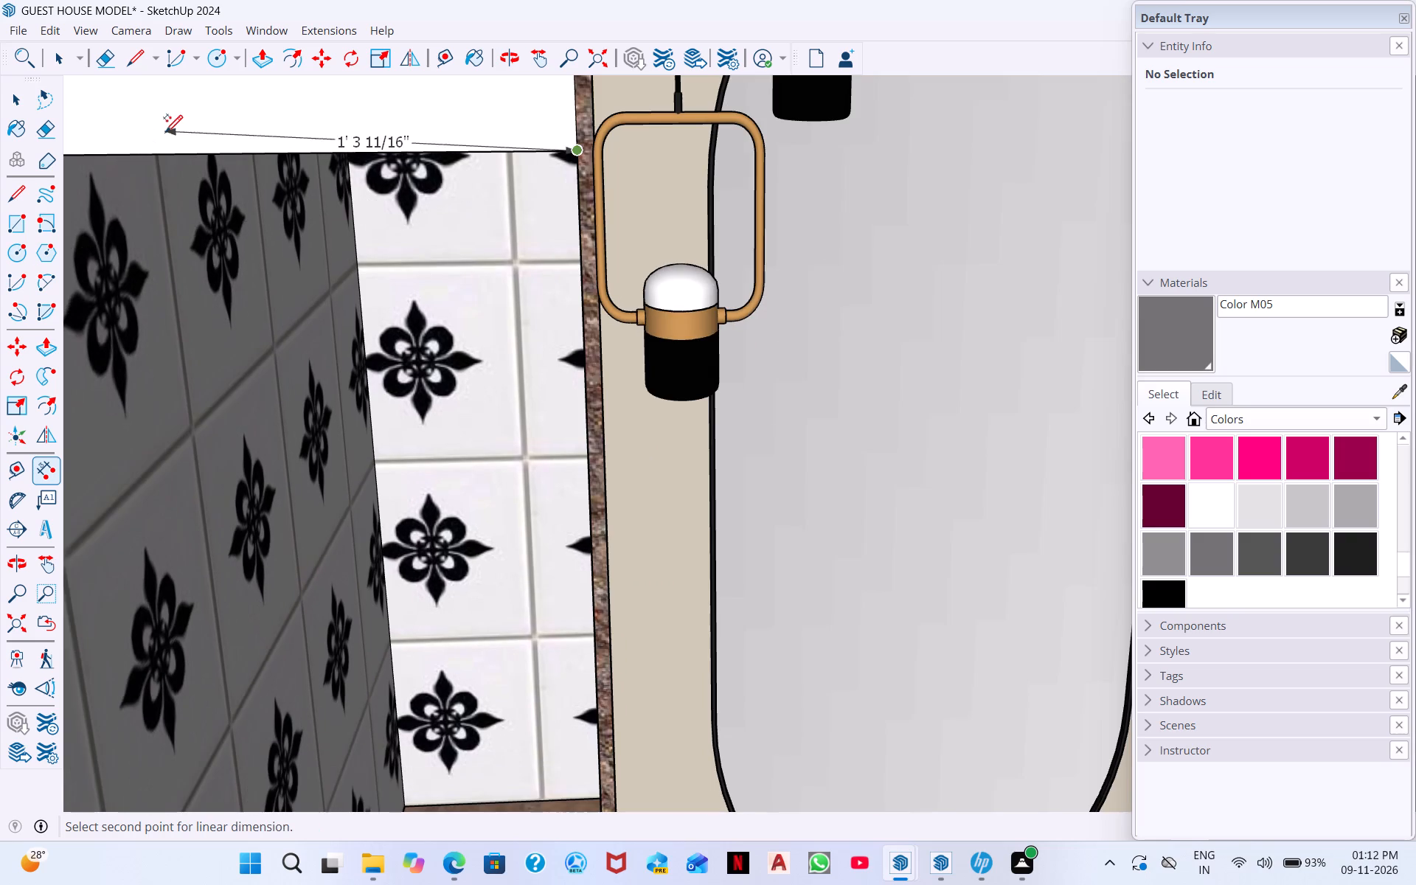
{"action": "middle_click_drag", "start_coordinate": [111, 138], "coordinate": [228, 114]}
{"action": "scroll", "coordinate": [225, 122], "scroll_direction": "down", "scroll_amount": 9}
{"action": "middle_click_drag", "start_coordinate": [308, 199], "coordinate": [293, 219]}
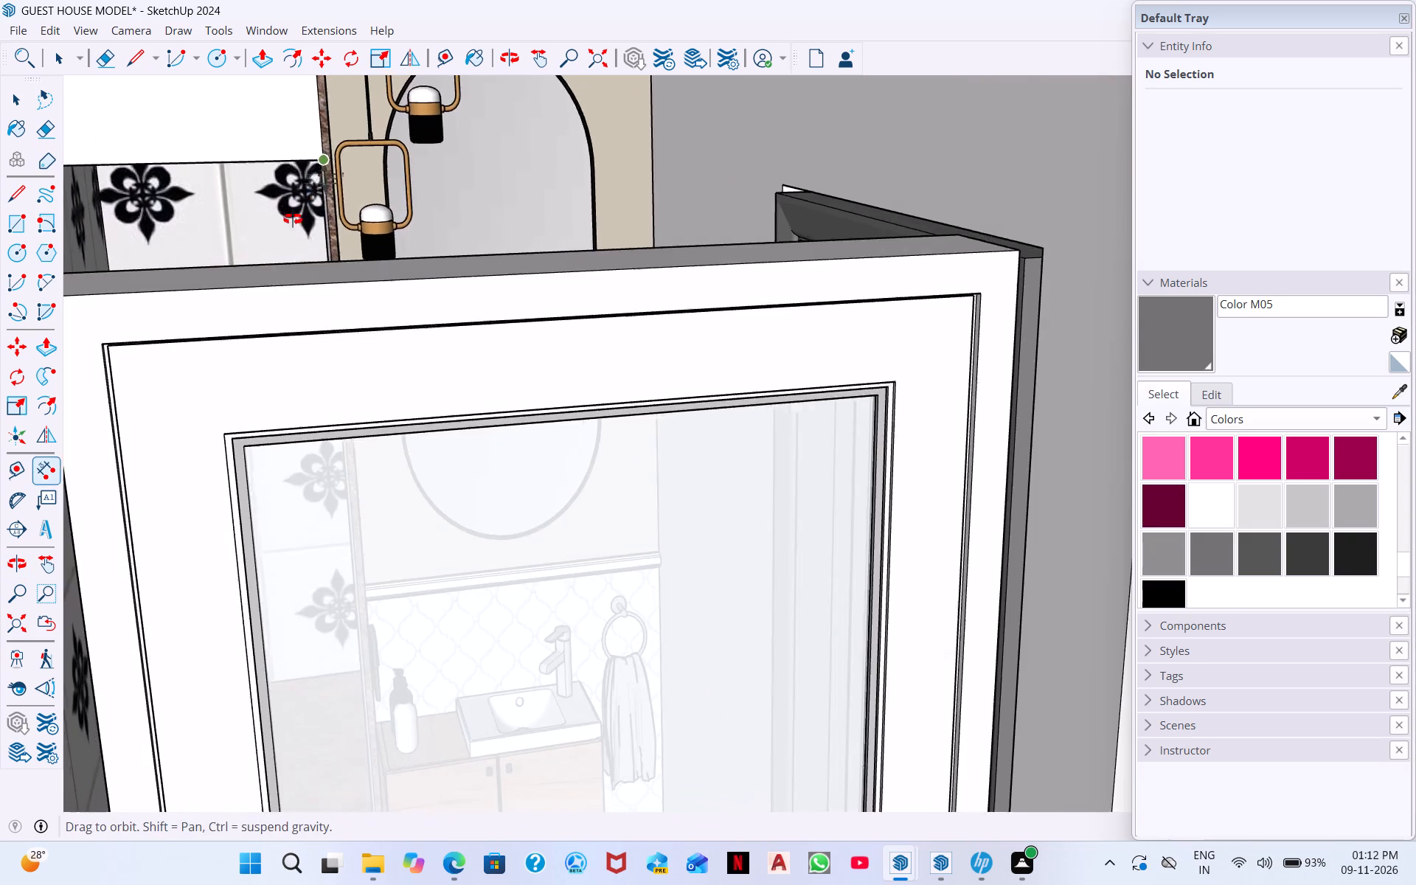
{"action": "middle_click_drag", "start_coordinate": [293, 219], "coordinate": [142, 159]}
{"action": "middle_click_drag", "start_coordinate": [149, 167], "coordinate": [180, 203]}
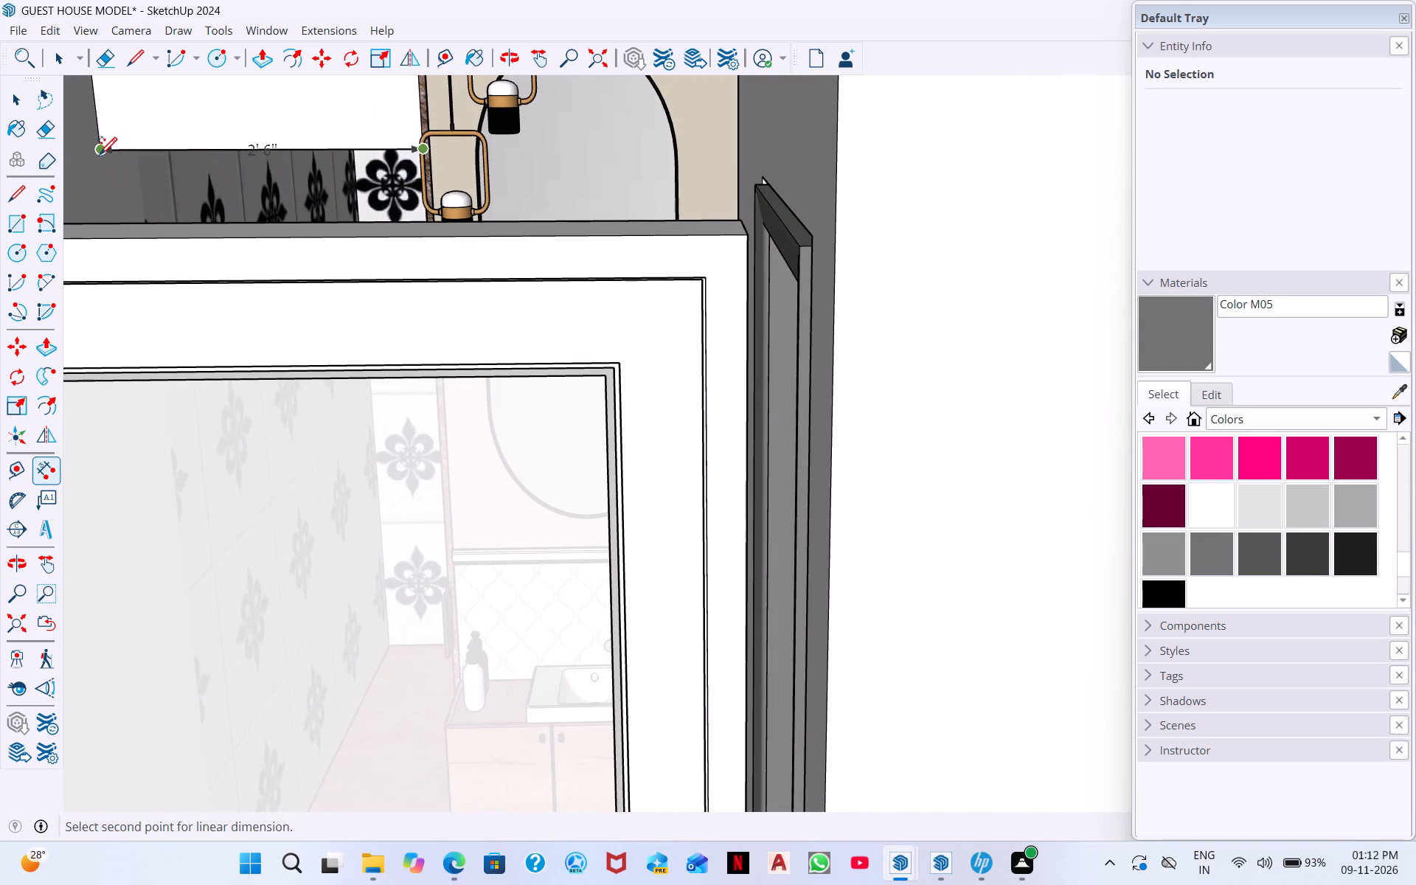
{"action": "left_click", "coordinate": [100, 153]}
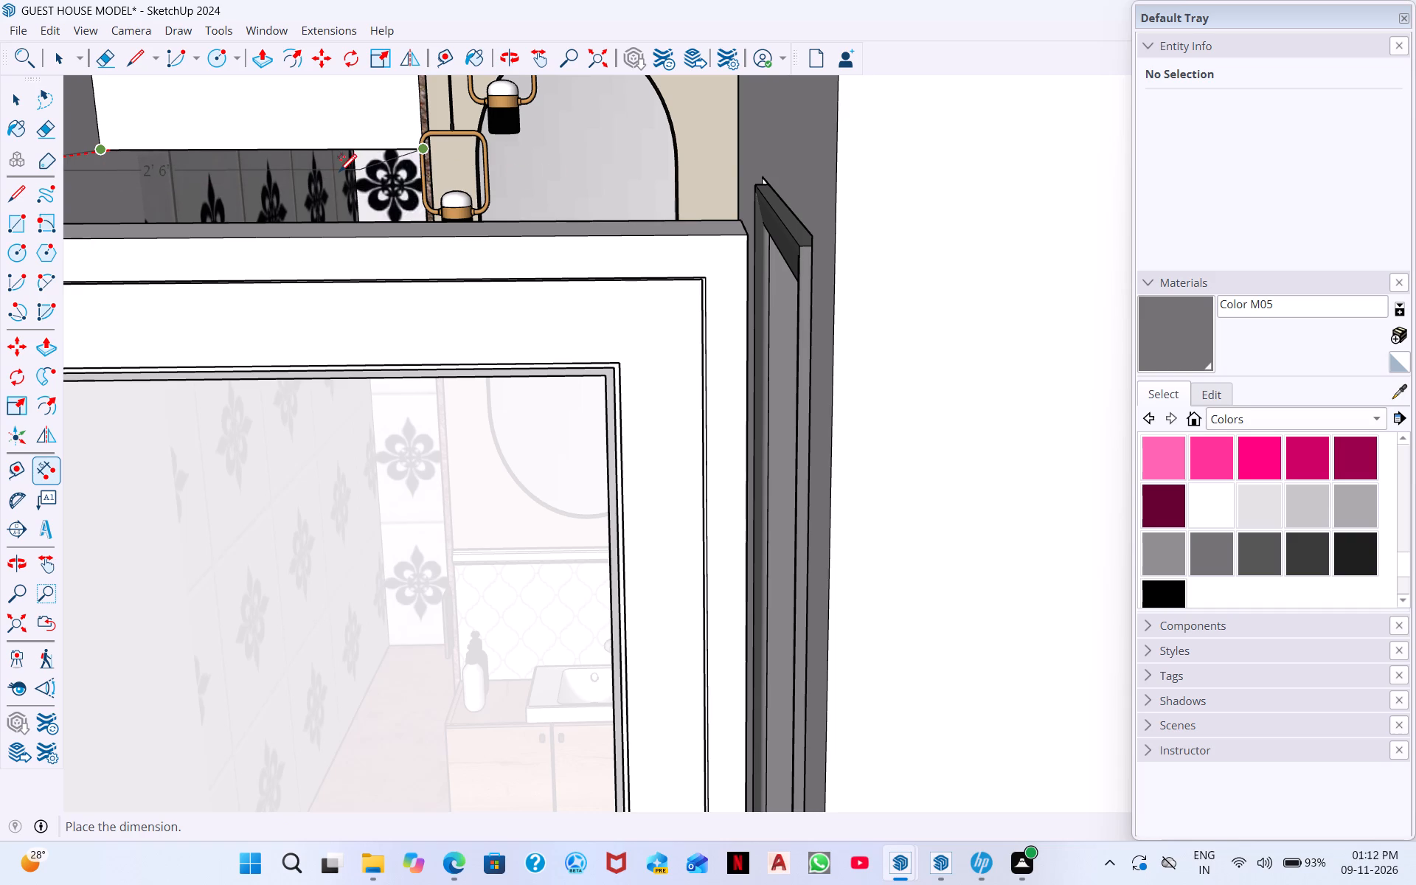
{"action": "key", "text": "Escape"}
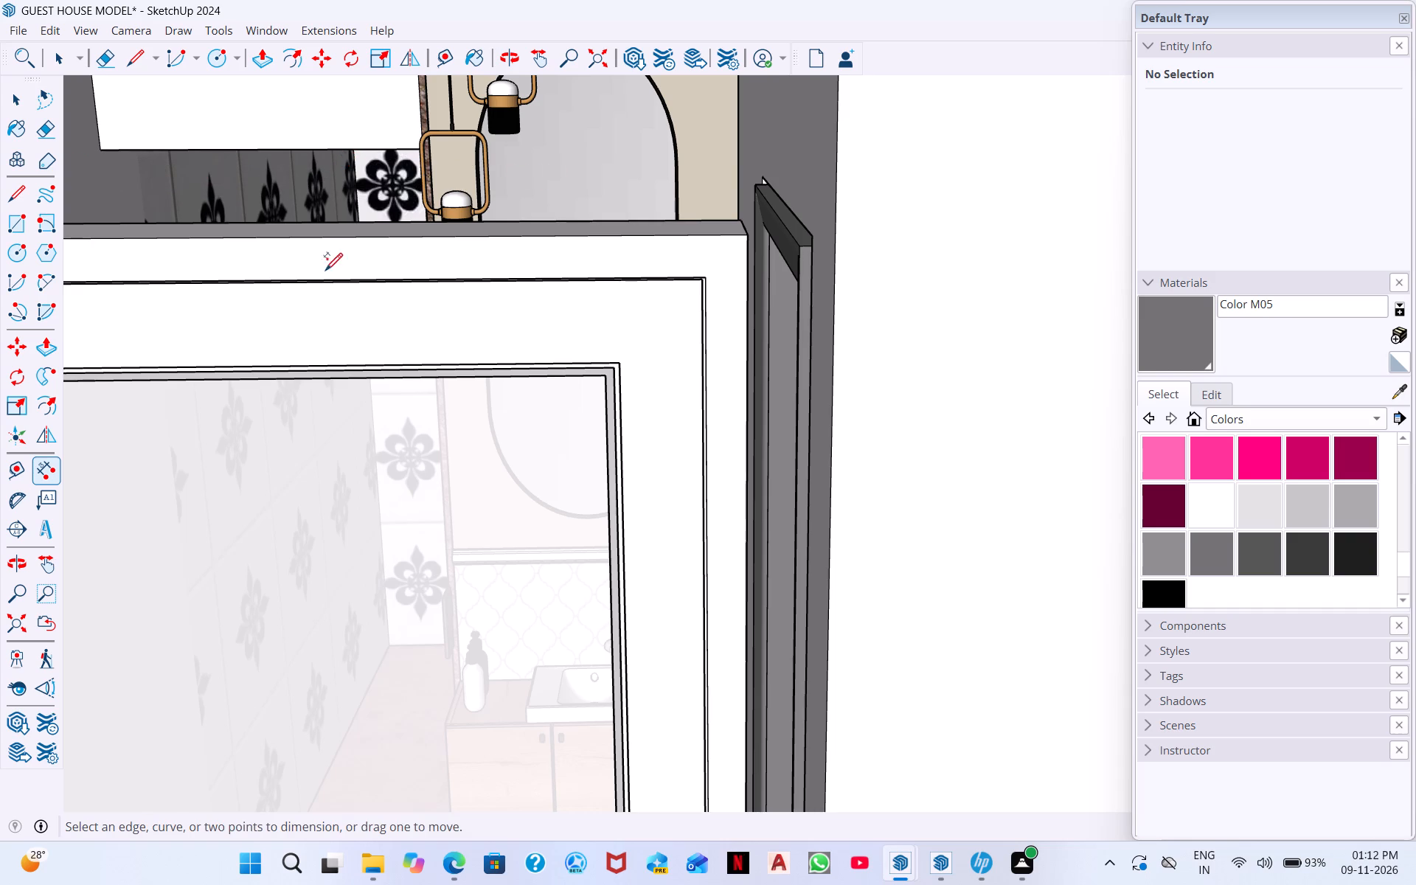
Scale the PVC glass door vertically from its top centre to a height of 8'.
{"action": "key", "text": "space"}
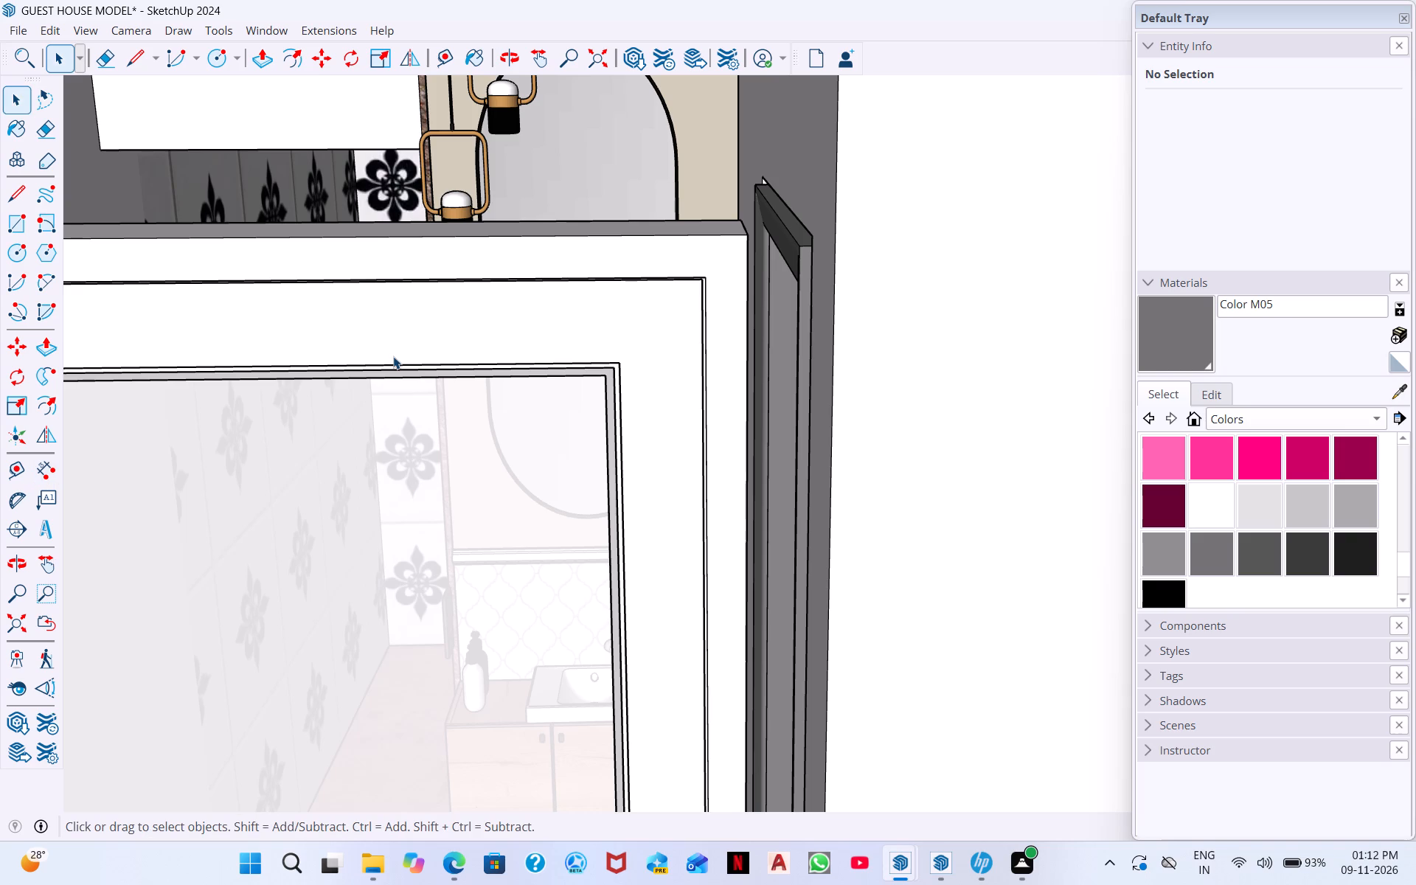
{"action": "left_click", "coordinate": [448, 291]}
{"action": "scroll", "coordinate": [453, 310], "scroll_direction": "down", "scroll_amount": 10}
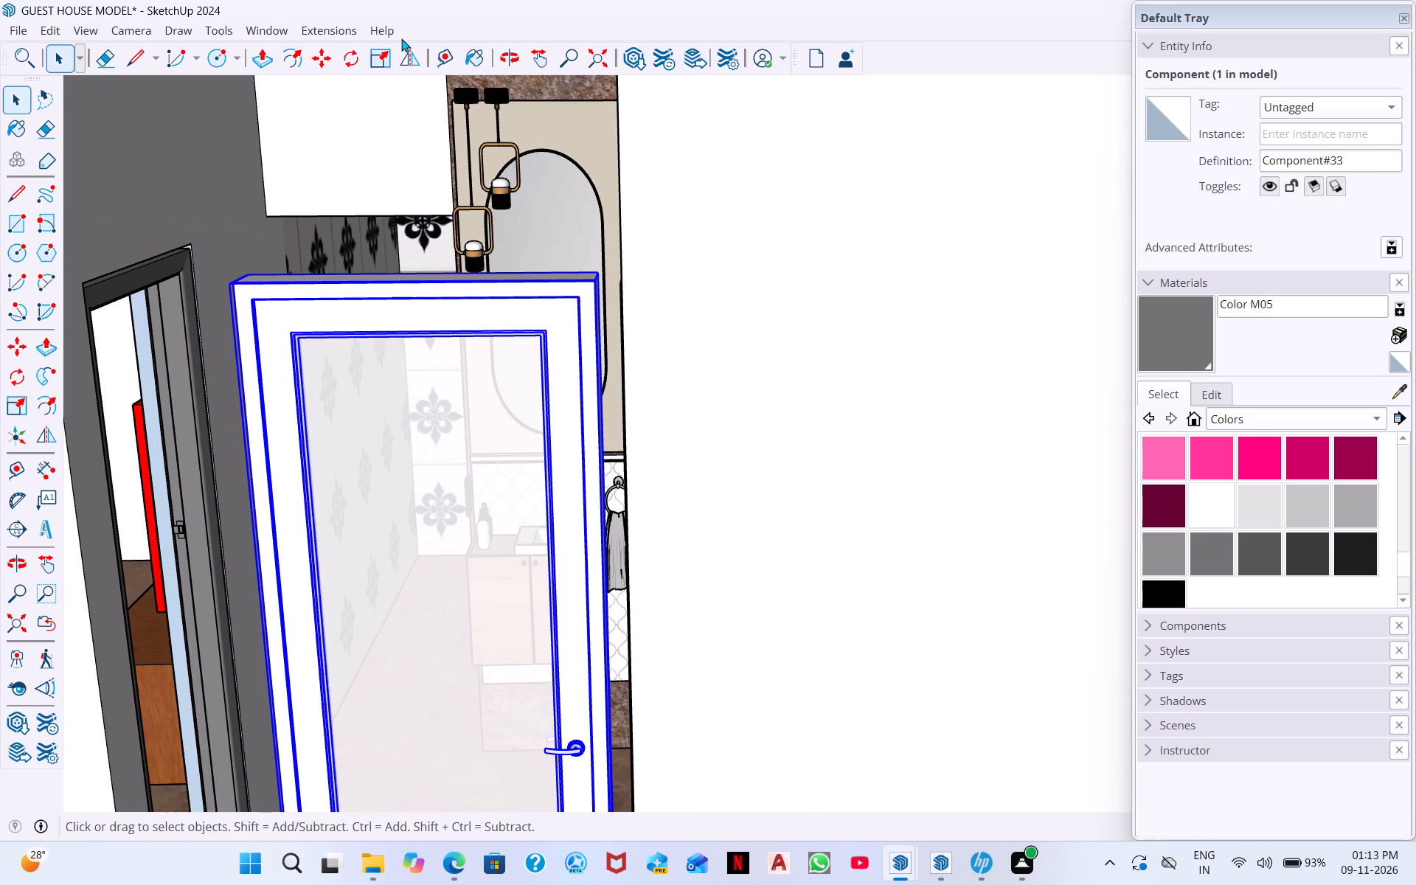
{"action": "left_click", "coordinate": [377, 63]}
{"action": "middle_click_drag", "start_coordinate": [499, 372], "coordinate": [505, 402]}
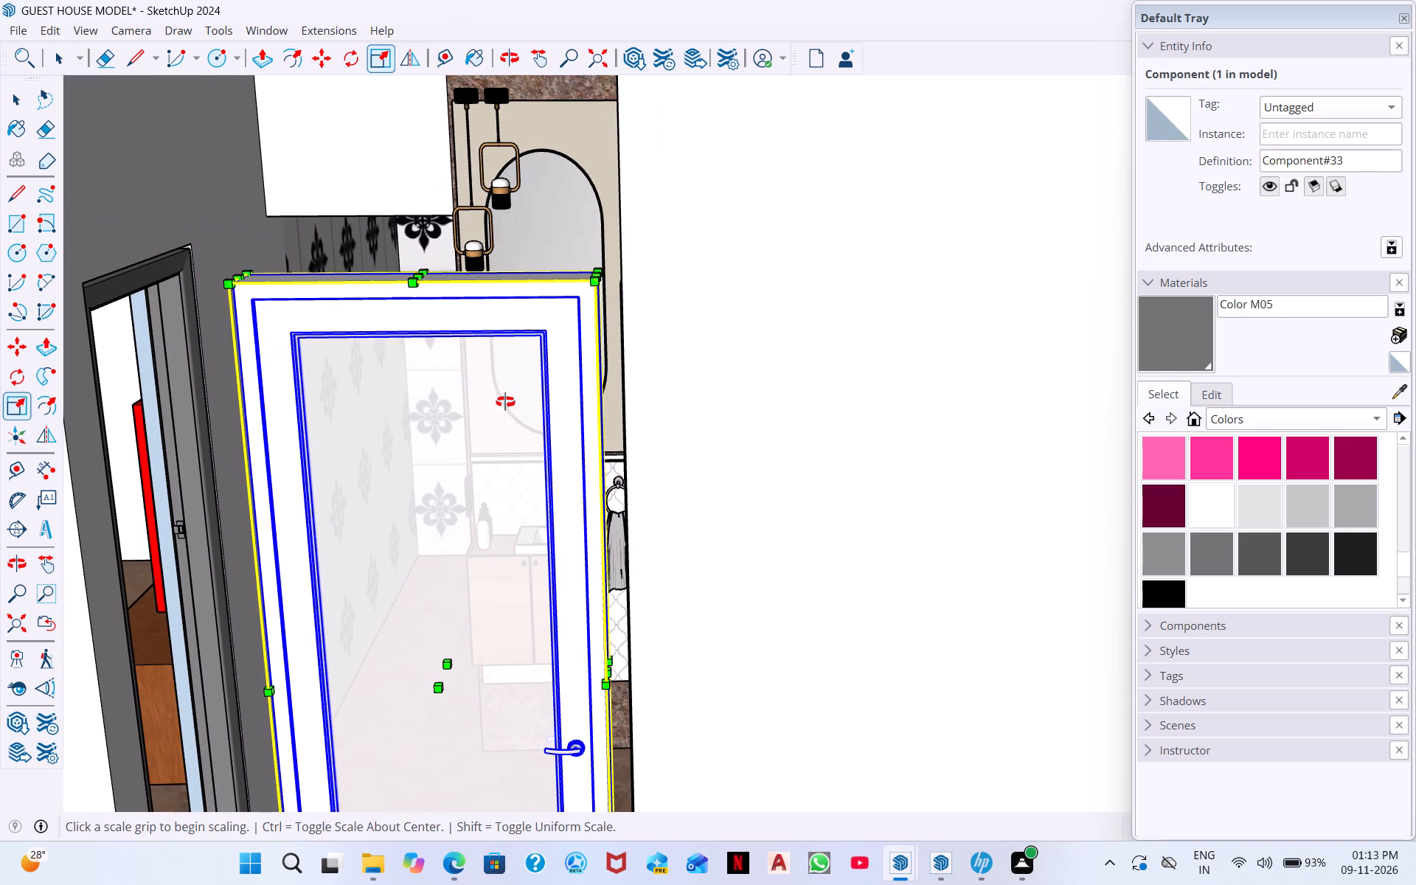
{"action": "middle_click_drag", "start_coordinate": [505, 402], "coordinate": [605, 528]}
{"action": "scroll", "coordinate": [467, 442], "scroll_direction": "up", "scroll_amount": 3}
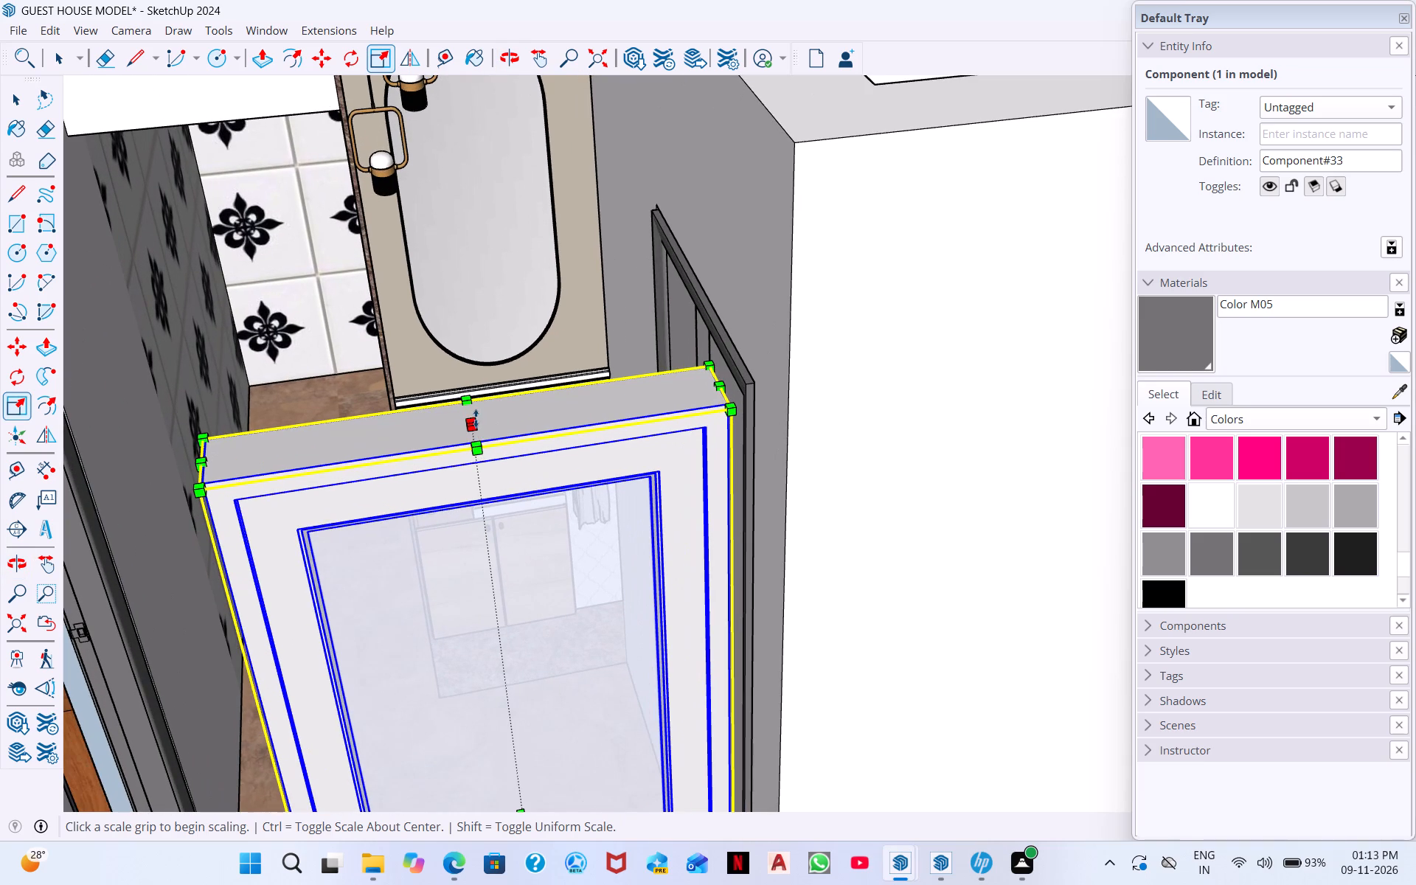
{"action": "left_click", "coordinate": [470, 421]}
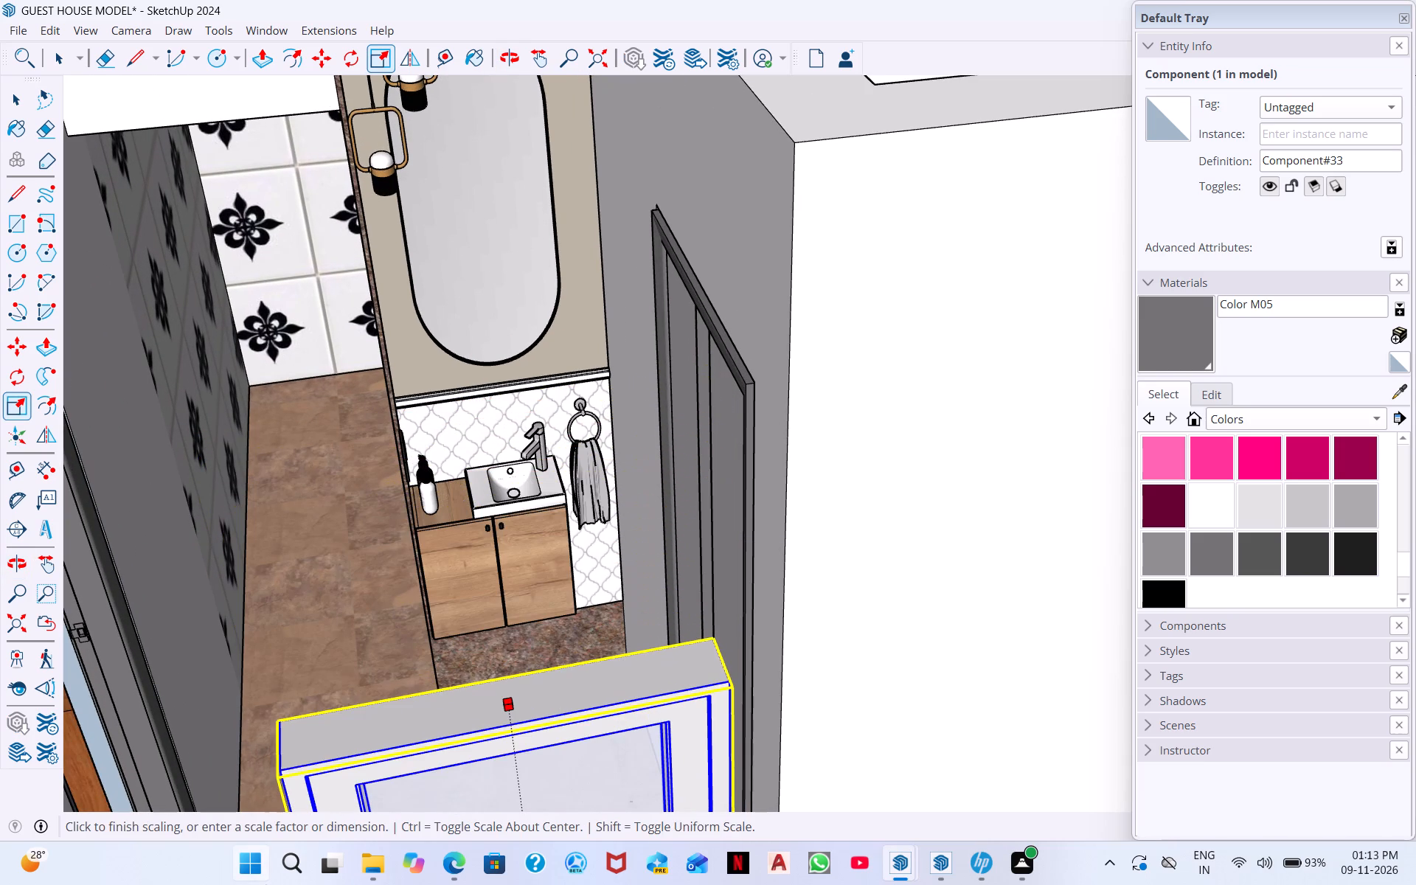
{"action": "type", "text": "8'"}
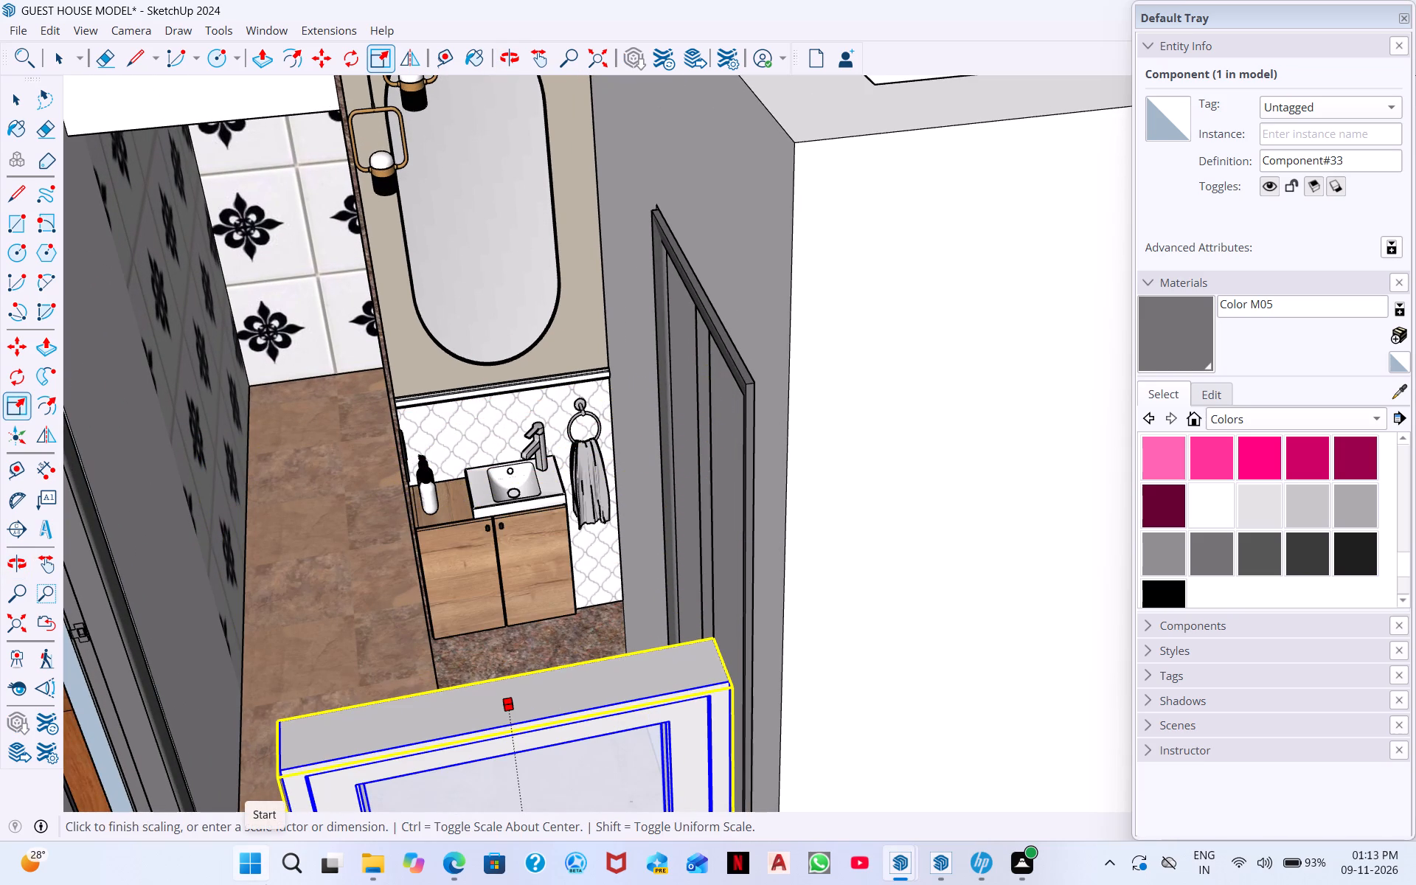
{"action": "key", "text": "Return"}
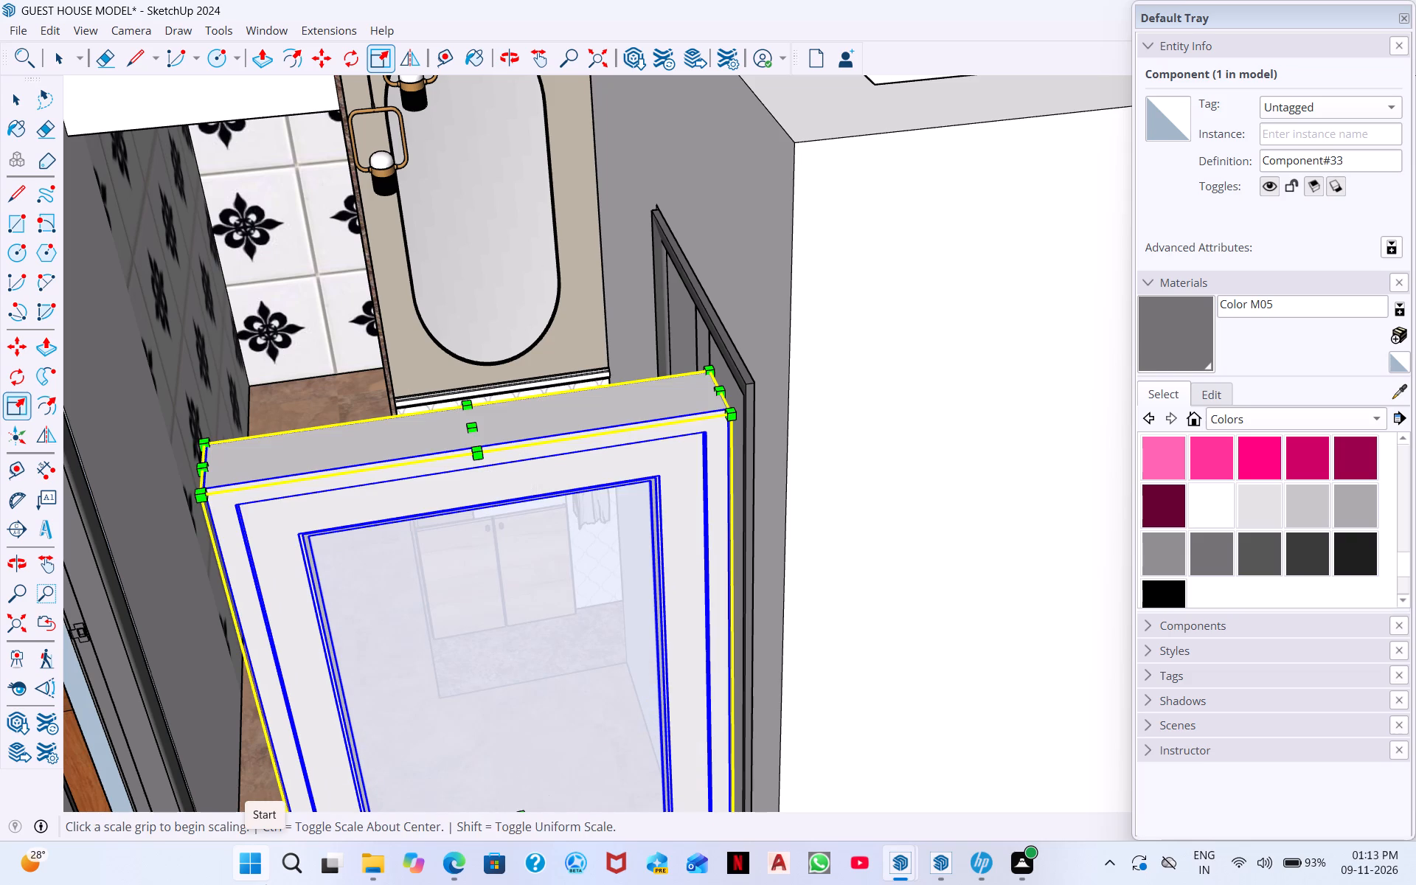
Scale the PVC glass door's width from its hinge side to 2'6".
{"action": "middle_click_drag", "start_coordinate": [277, 636], "coordinate": [436, 496]}
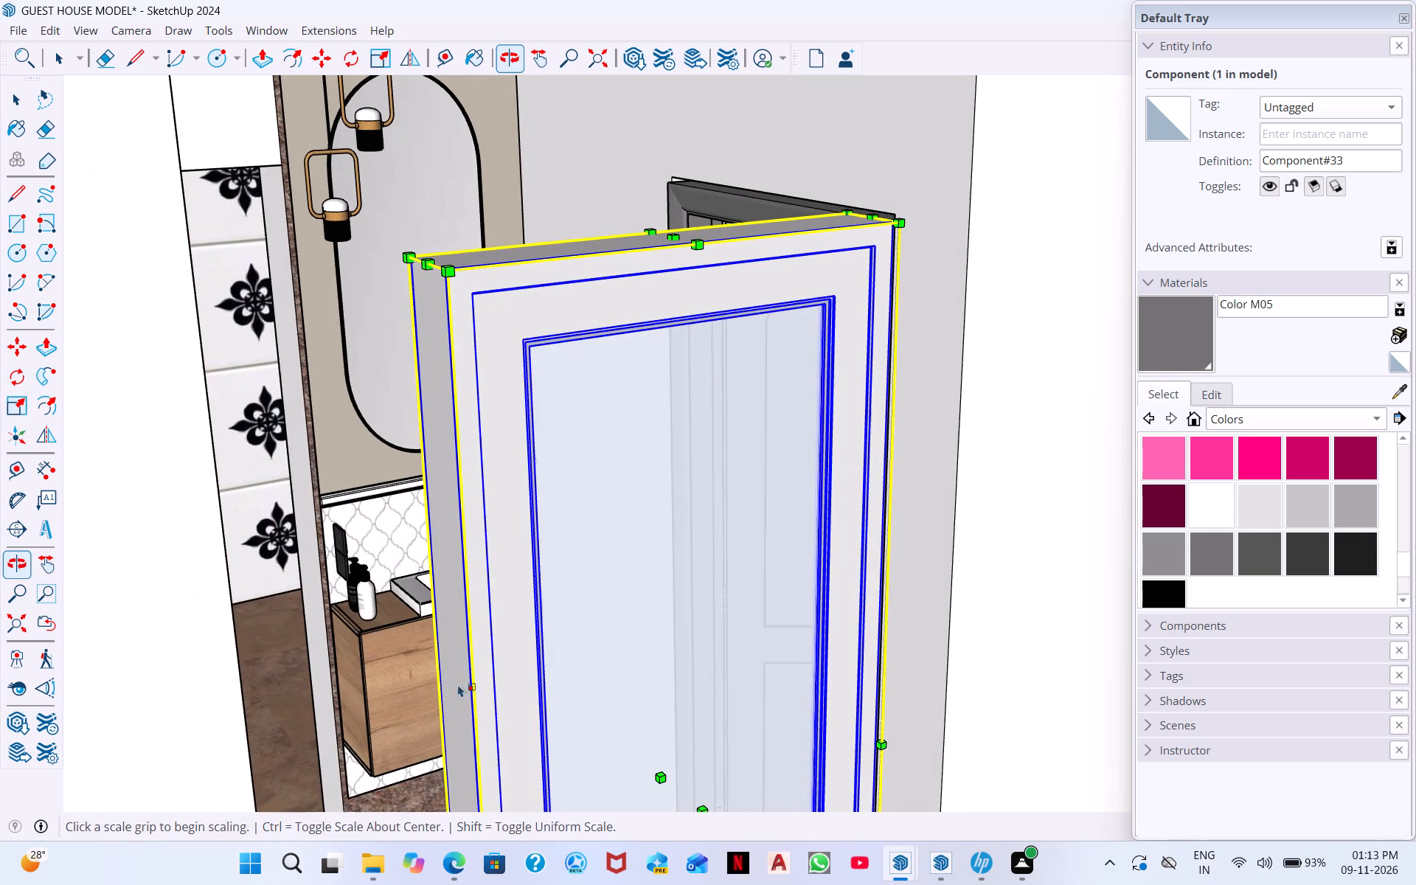
{"action": "middle_click_drag", "start_coordinate": [471, 718], "coordinate": [473, 527]}
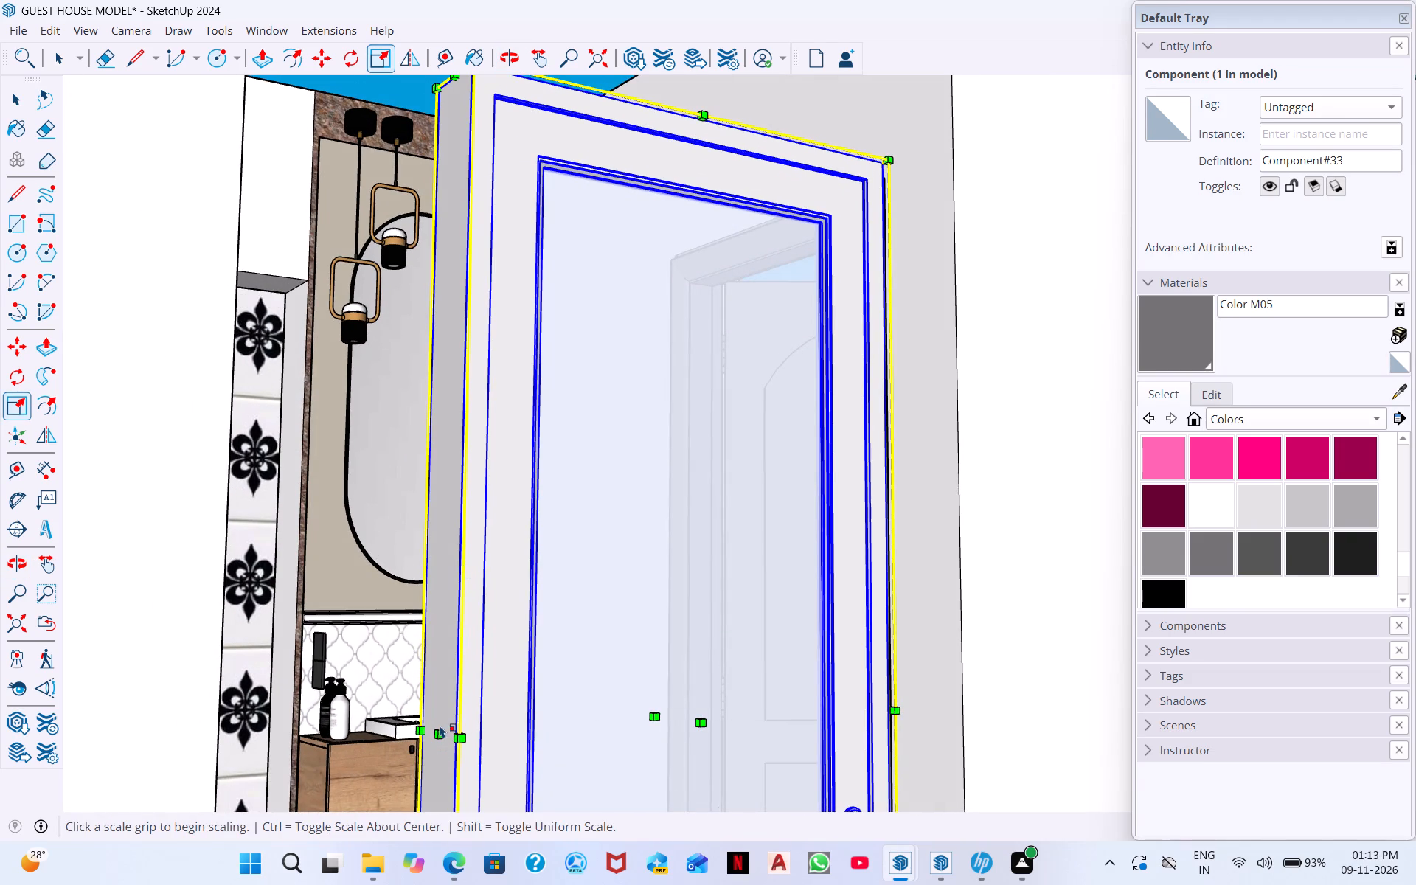
{"action": "left_click", "coordinate": [434, 734]}
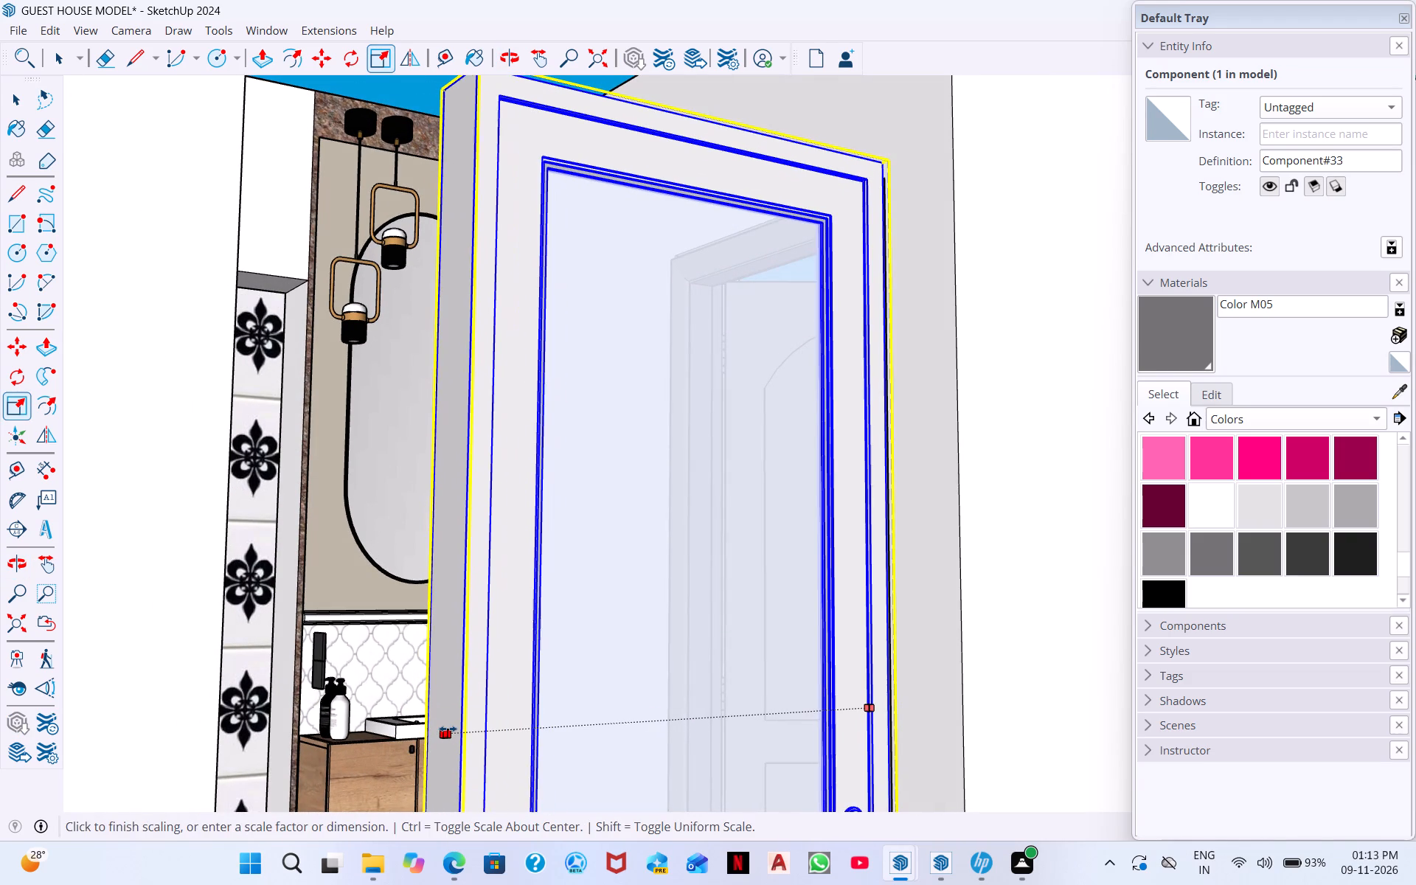
{"action": "type", "text": "2'6\""}
{"action": "key", "text": "Return"}
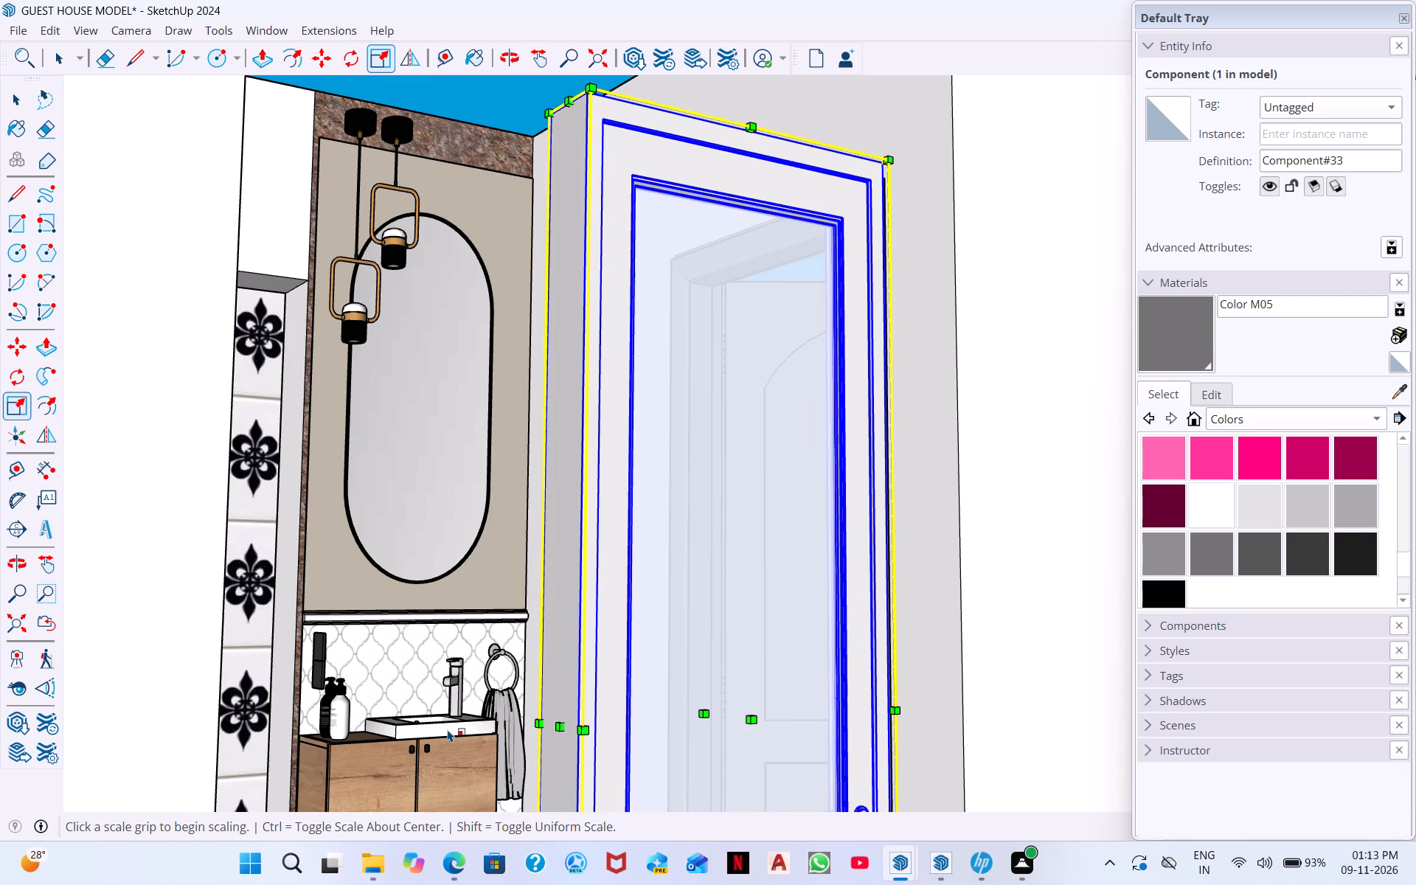
Move the PVC glass door by its bottom hinge-side corner across the passage floor to the opposite passage wall, near the bathroom opening.
{"action": "scroll", "coordinate": [597, 476], "scroll_direction": "down", "scroll_amount": 3}
{"action": "middle_click_drag", "start_coordinate": [751, 569], "coordinate": [646, 462]}
{"action": "scroll", "coordinate": [653, 456], "scroll_direction": "down", "scroll_amount": 3}
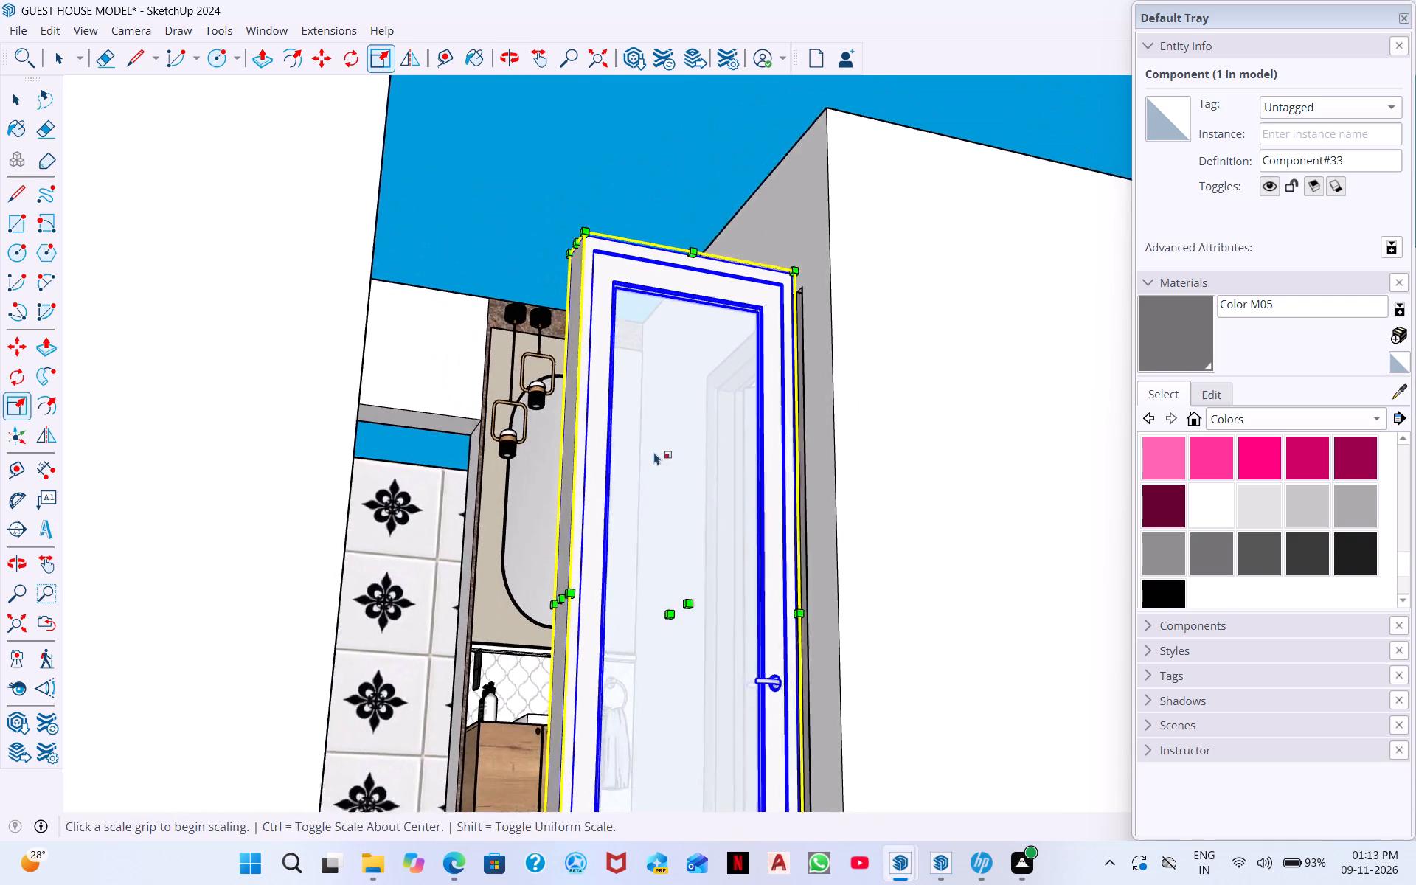
{"action": "scroll", "coordinate": [654, 452], "scroll_direction": "down", "scroll_amount": 1}
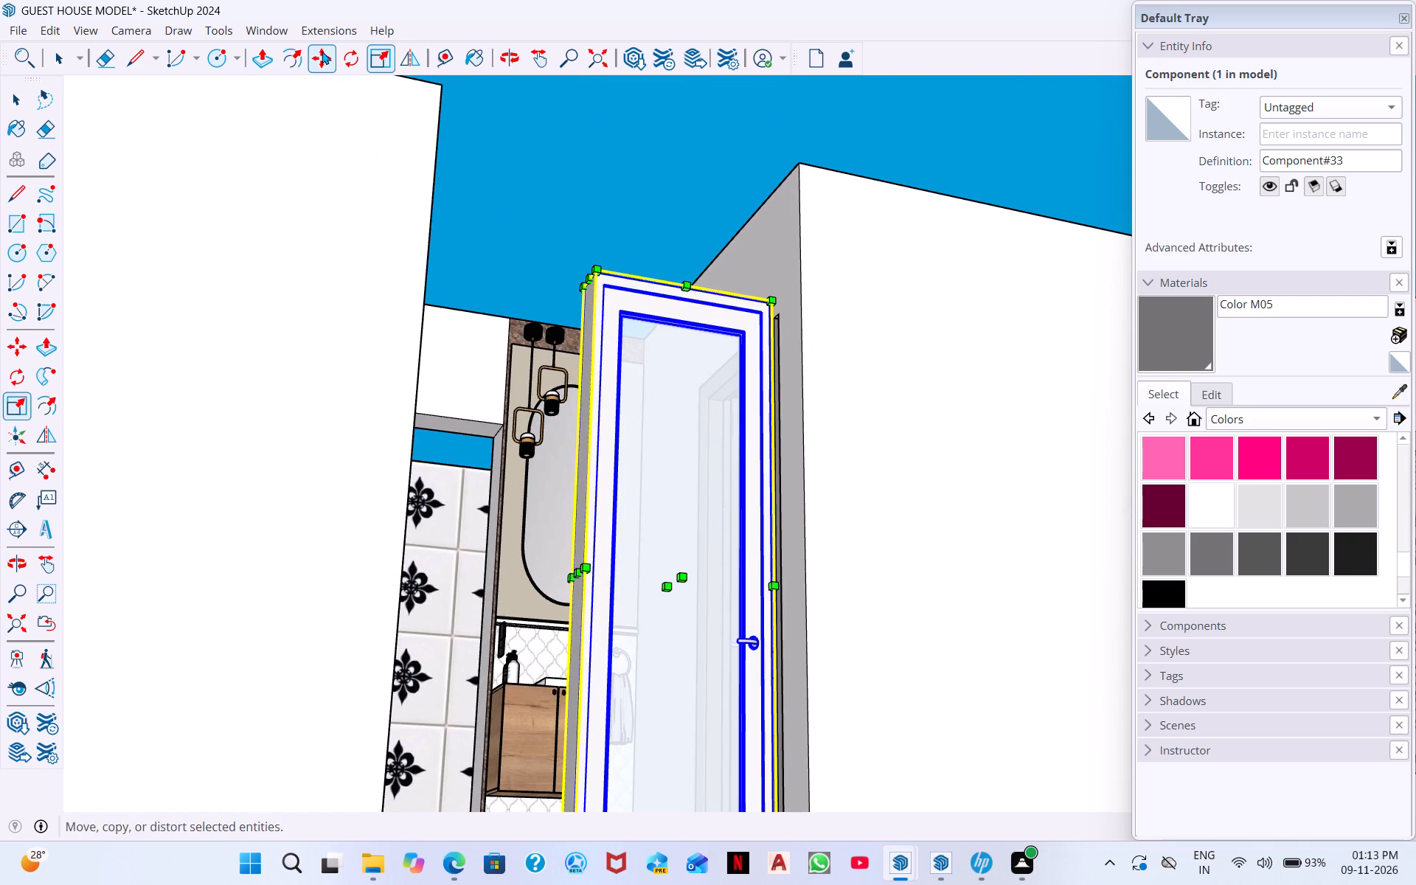
{"action": "left_click", "coordinate": [320, 53]}
{"action": "scroll", "coordinate": [678, 737], "scroll_direction": "down", "scroll_amount": 6}
{"action": "middle_click_drag", "start_coordinate": [657, 722], "coordinate": [695, 884]}
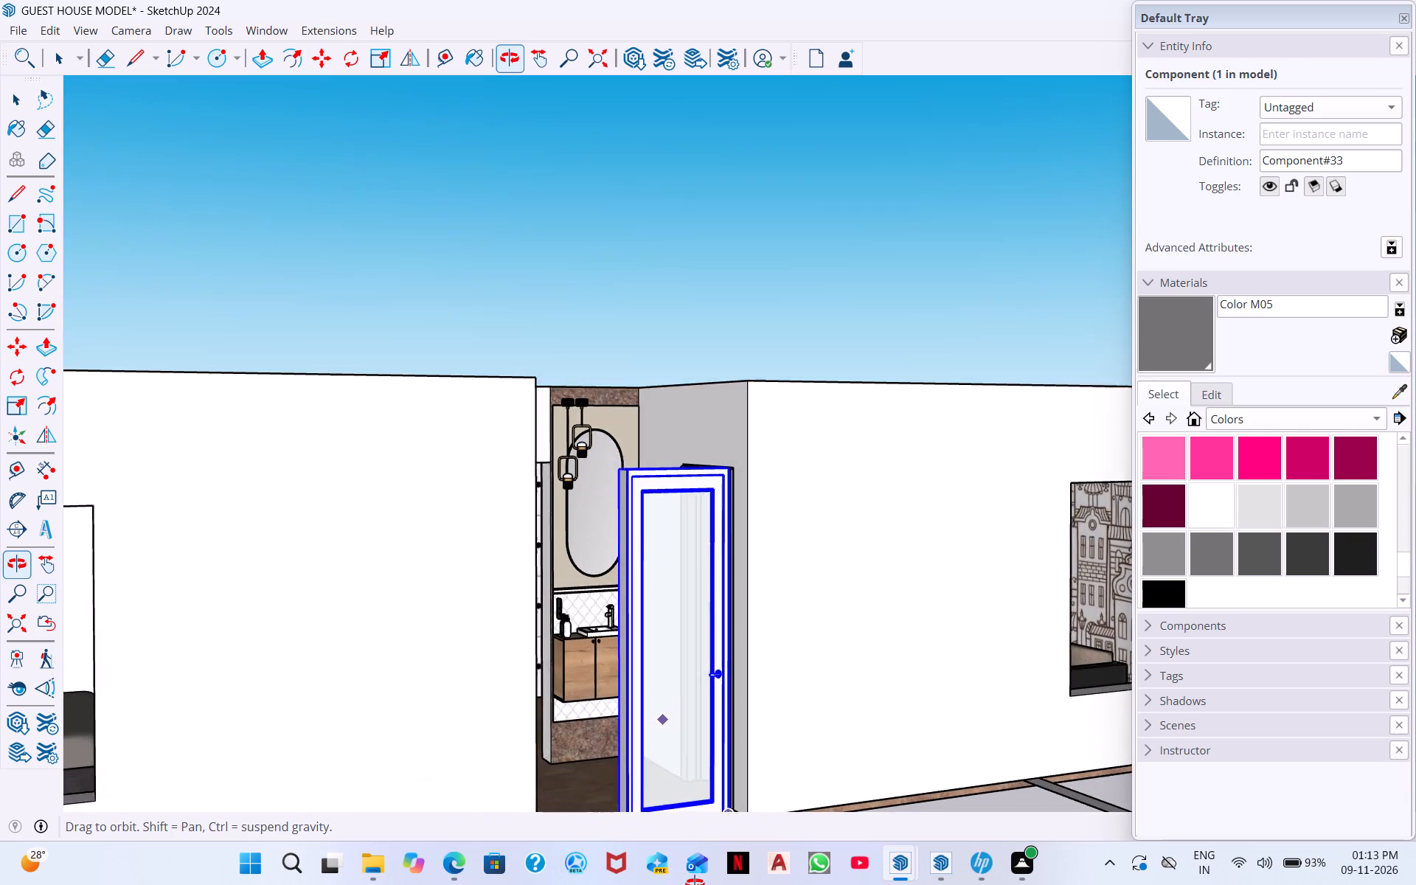
{"action": "middle_click_drag", "start_coordinate": [695, 884], "coordinate": [709, 884]}
{"action": "scroll", "coordinate": [617, 702], "scroll_direction": "up", "scroll_amount": 1}
{"action": "scroll", "coordinate": [617, 724], "scroll_direction": "down", "scroll_amount": 3}
{"action": "middle_click_drag", "start_coordinate": [676, 774], "coordinate": [710, 884]}
{"action": "scroll", "coordinate": [654, 768], "scroll_direction": "up", "scroll_amount": 3}
{"action": "scroll", "coordinate": [627, 703], "scroll_direction": "down", "scroll_amount": 2}
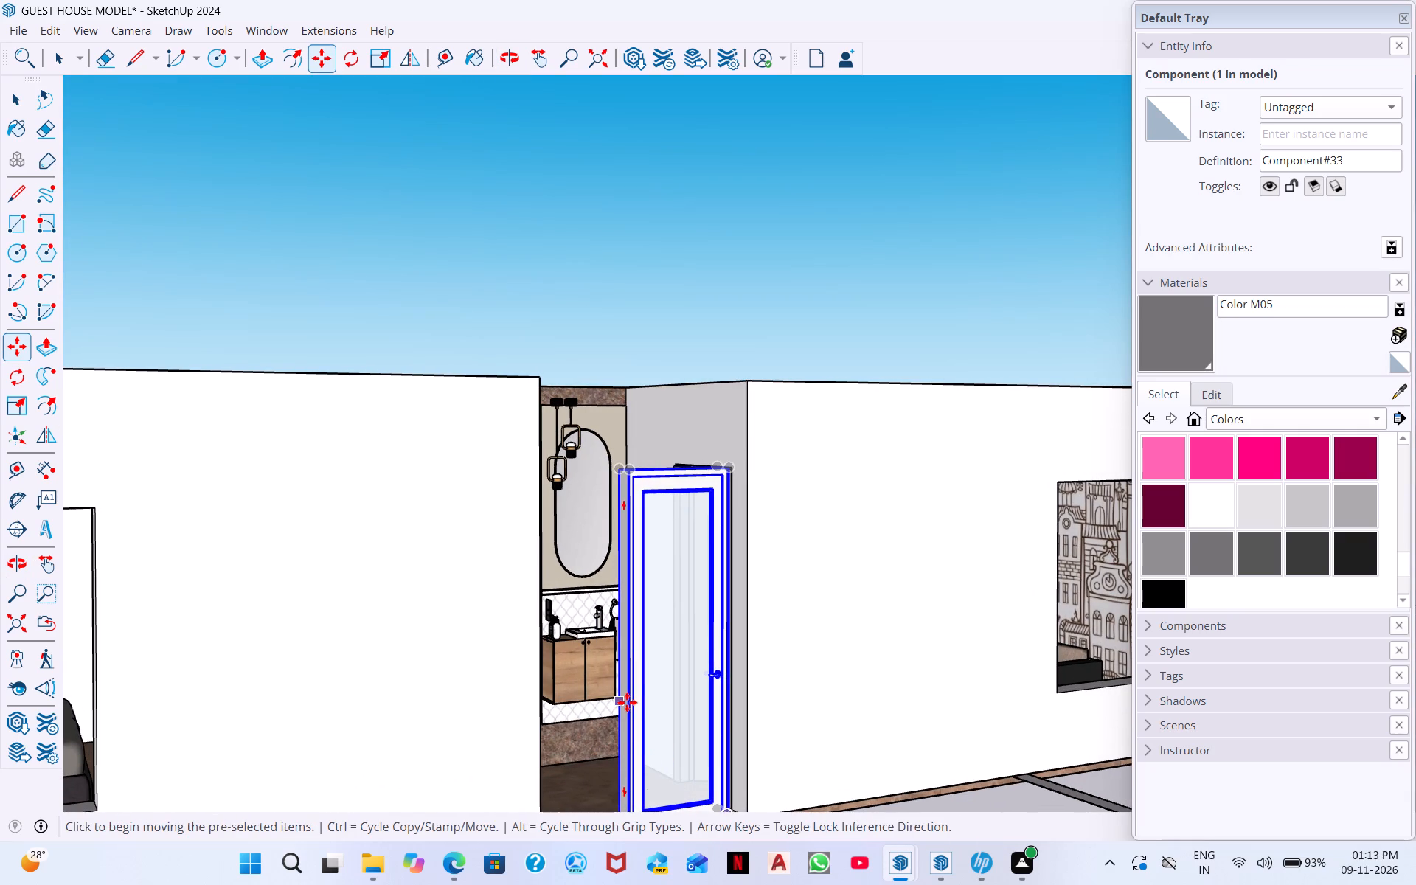
{"action": "scroll", "coordinate": [627, 702], "scroll_direction": "down", "scroll_amount": 4}
{"action": "middle_click", "coordinate": [673, 593]}
{"action": "scroll", "coordinate": [612, 760], "scroll_direction": "up", "scroll_amount": 10}
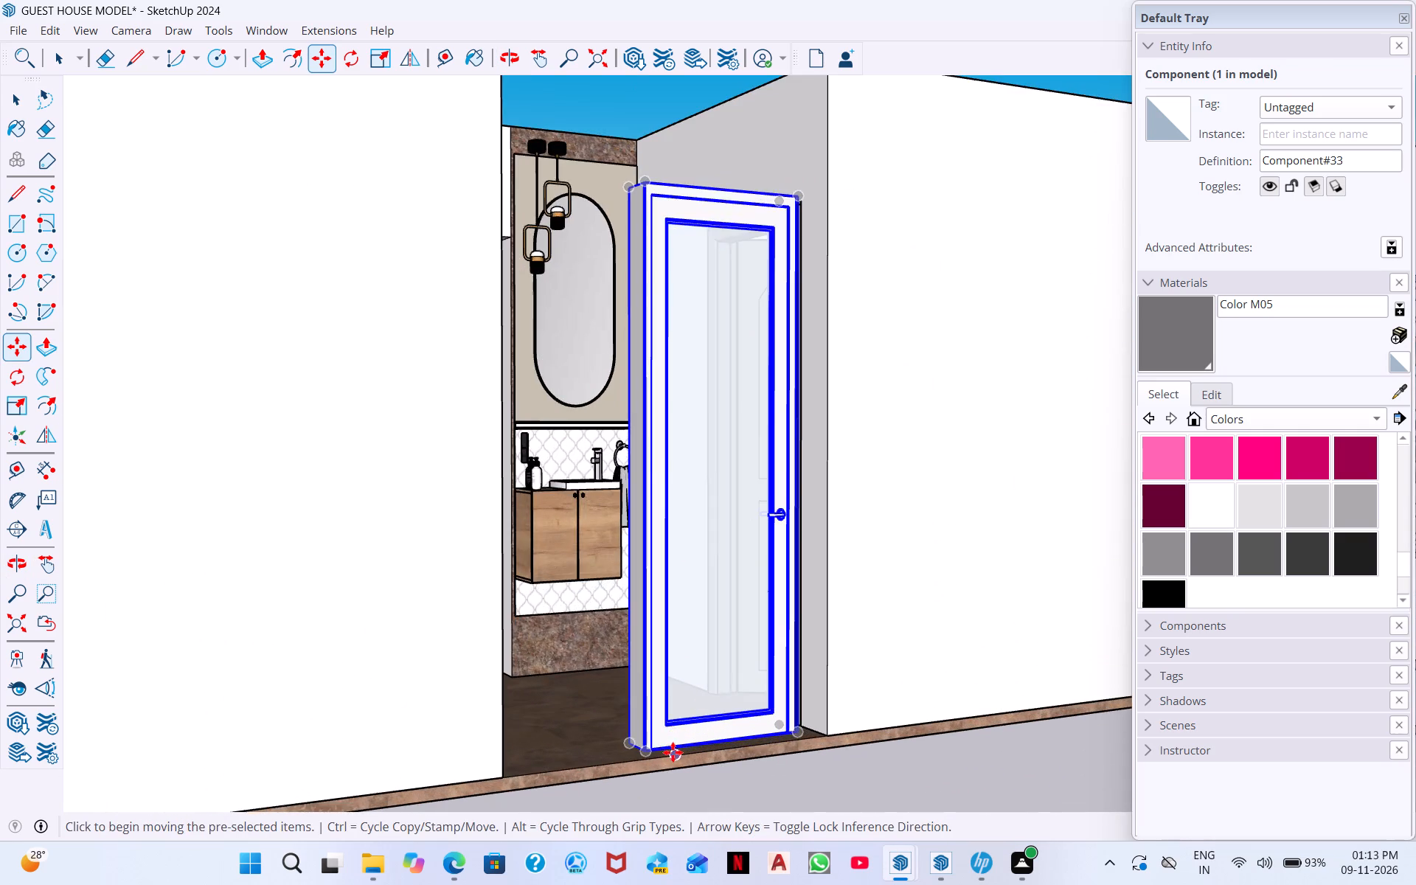
{"action": "scroll", "coordinate": [662, 742], "scroll_direction": "up", "scroll_amount": 16}
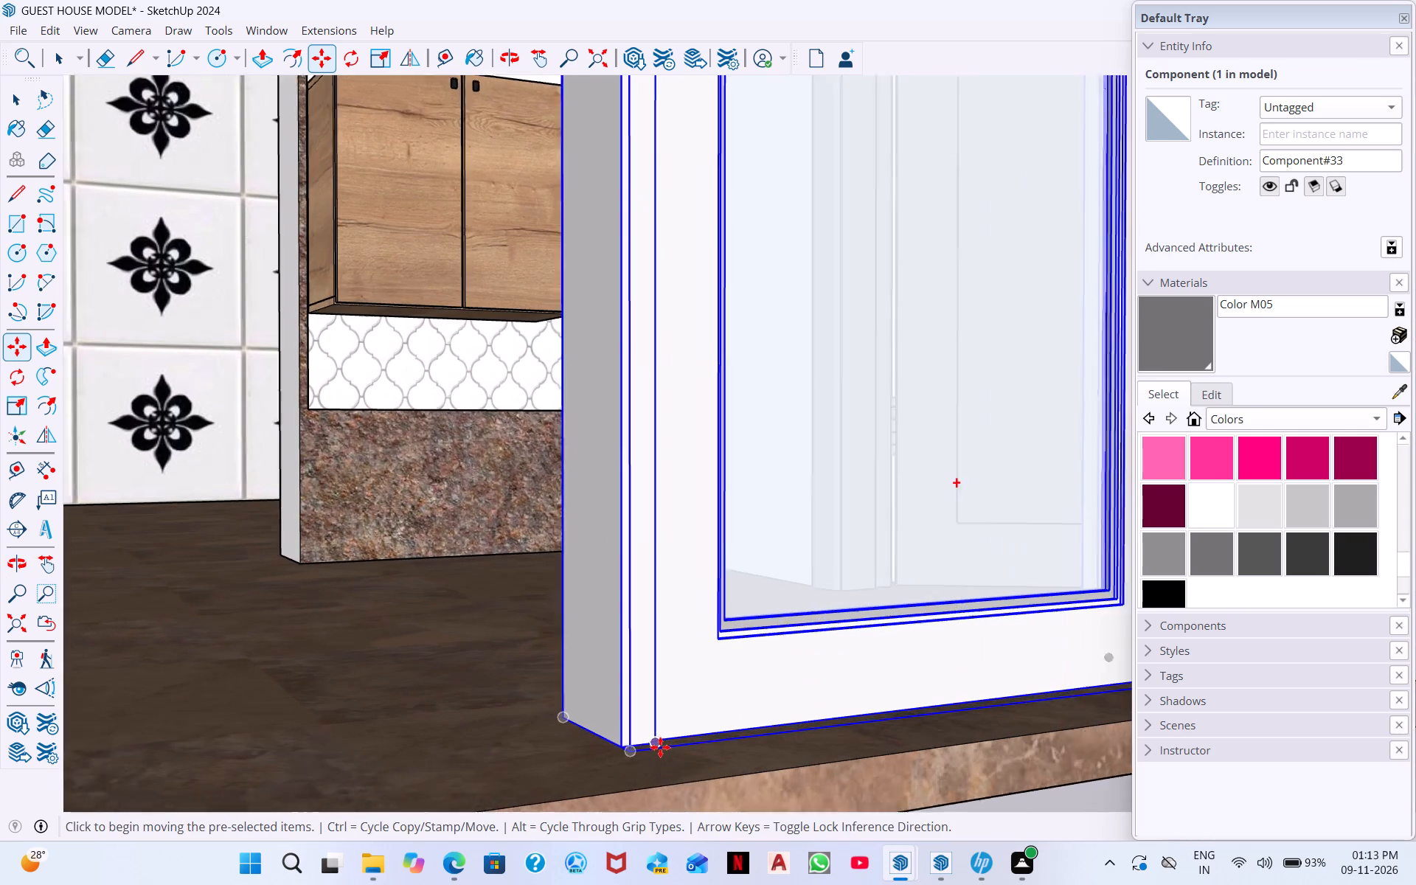
{"action": "left_click", "coordinate": [620, 749]}
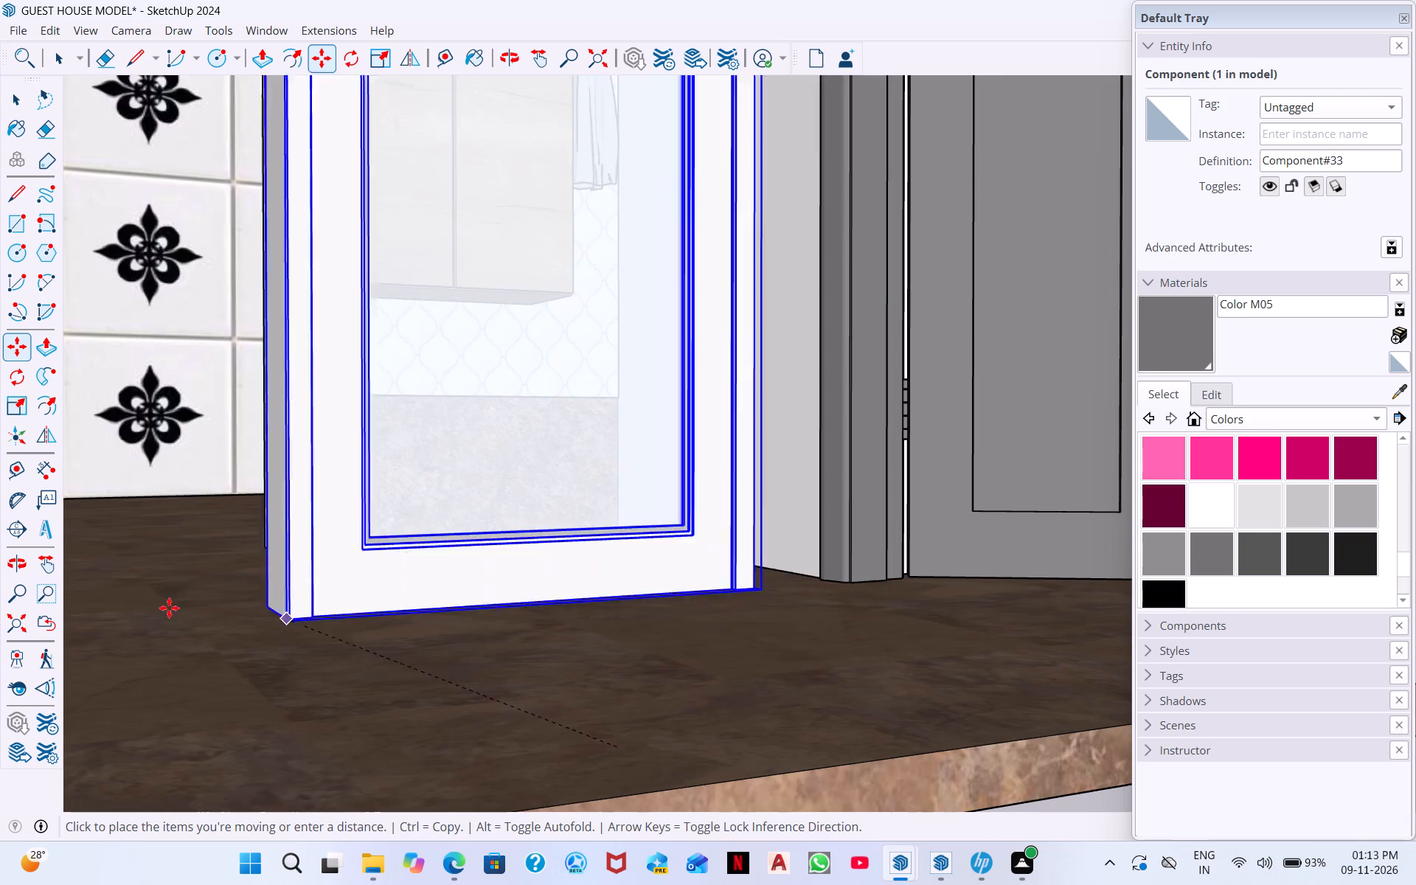
{"action": "scroll", "coordinate": [122, 589], "scroll_direction": "down", "scroll_amount": 3}
{"action": "scroll", "coordinate": [271, 476], "scroll_direction": "down", "scroll_amount": 1}
{"action": "middle_click_drag", "start_coordinate": [336, 494], "coordinate": [143, 486]}
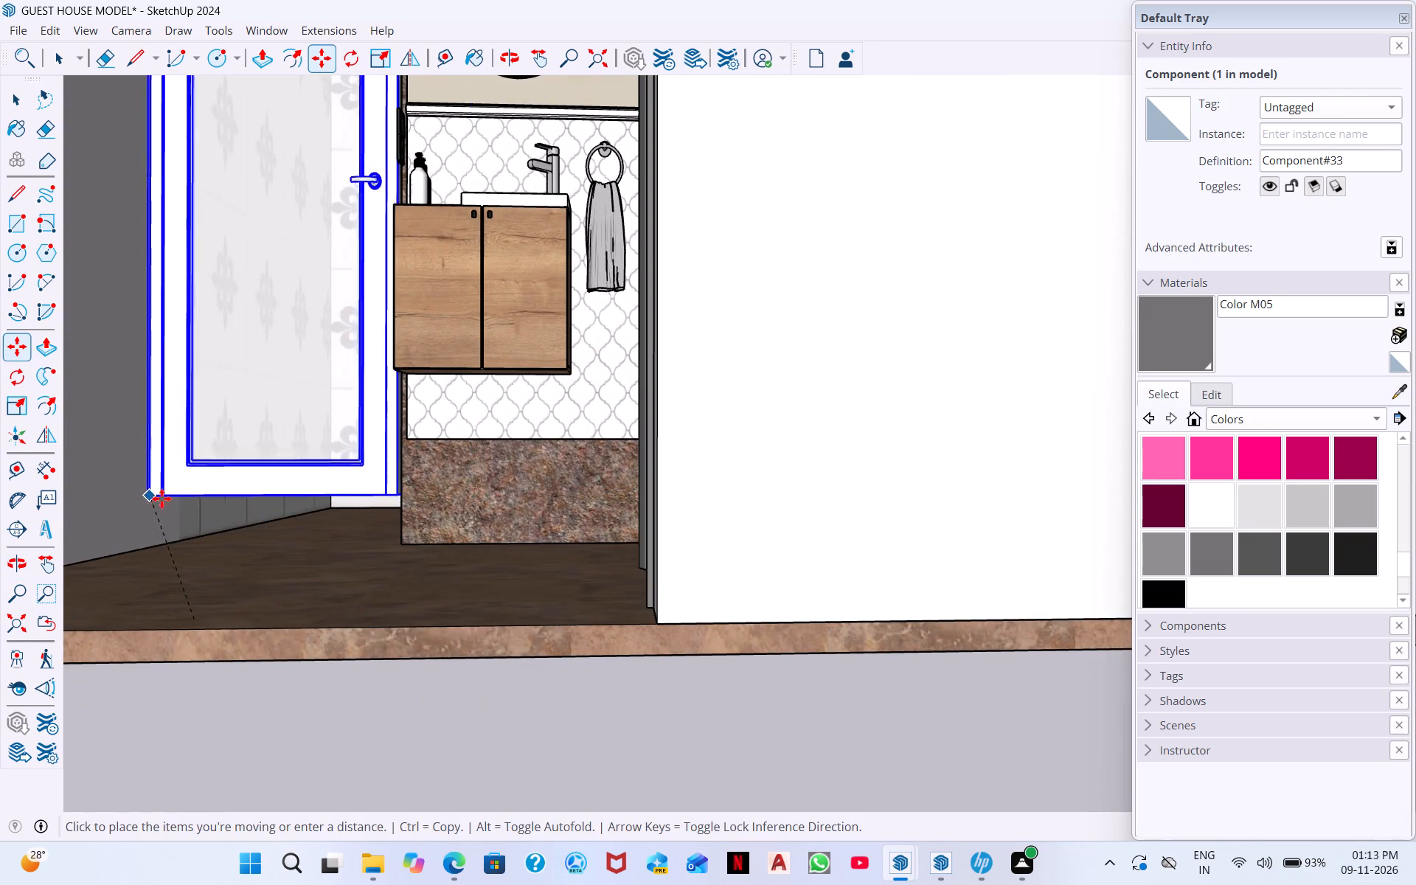
{"action": "left_click", "coordinate": [144, 572]}
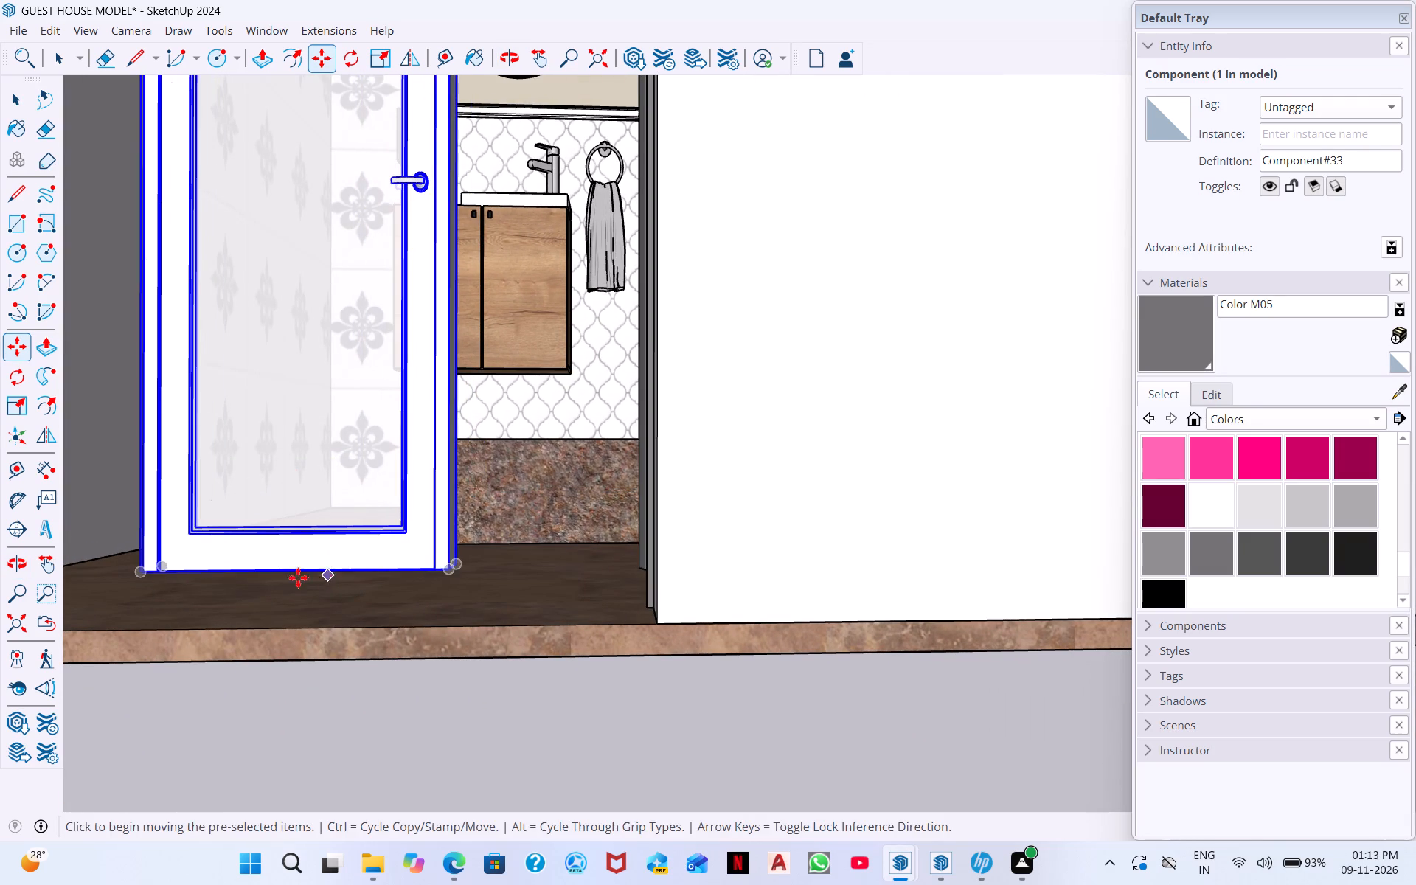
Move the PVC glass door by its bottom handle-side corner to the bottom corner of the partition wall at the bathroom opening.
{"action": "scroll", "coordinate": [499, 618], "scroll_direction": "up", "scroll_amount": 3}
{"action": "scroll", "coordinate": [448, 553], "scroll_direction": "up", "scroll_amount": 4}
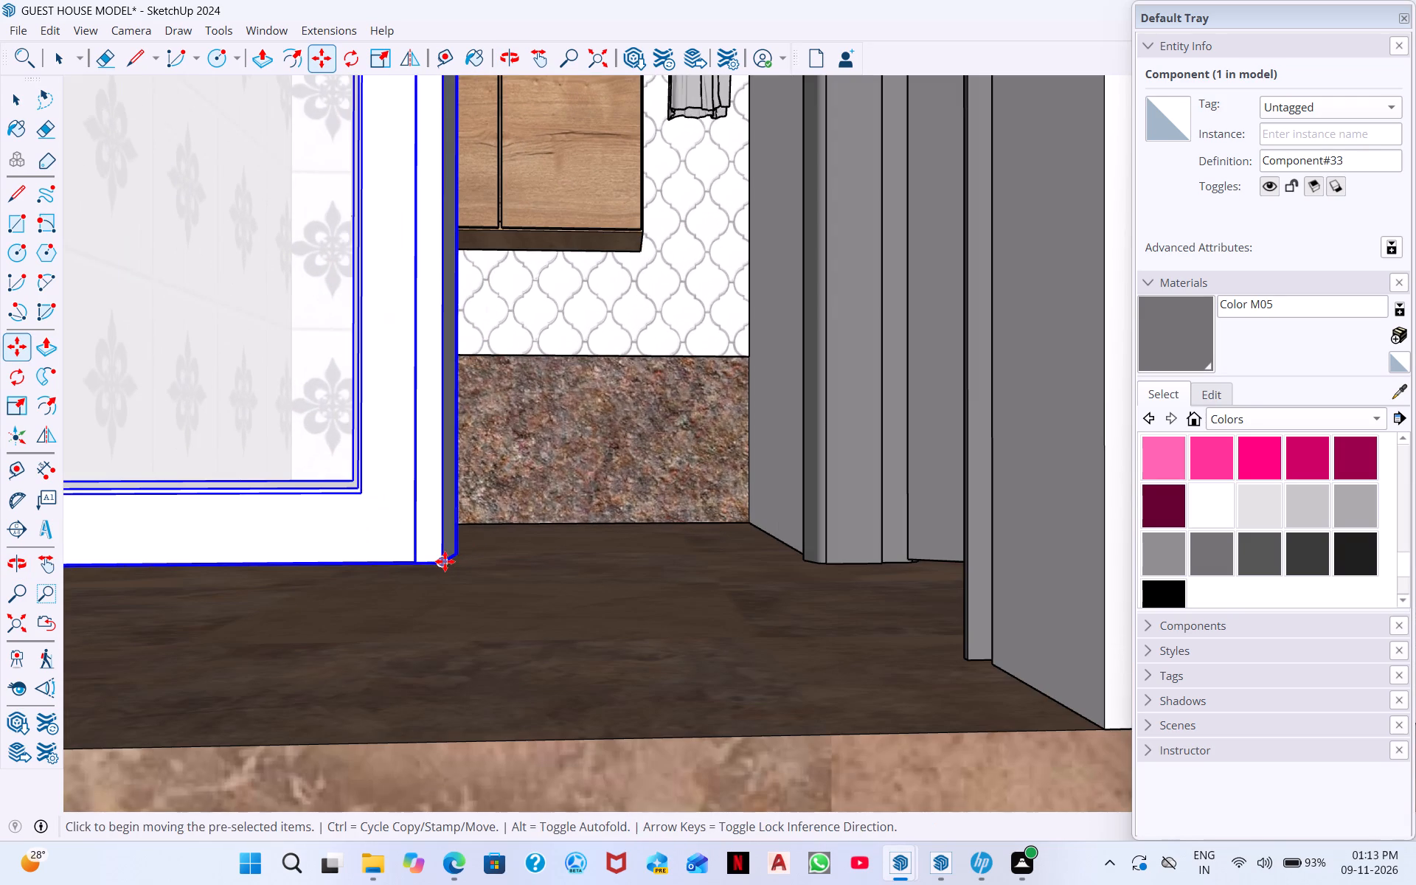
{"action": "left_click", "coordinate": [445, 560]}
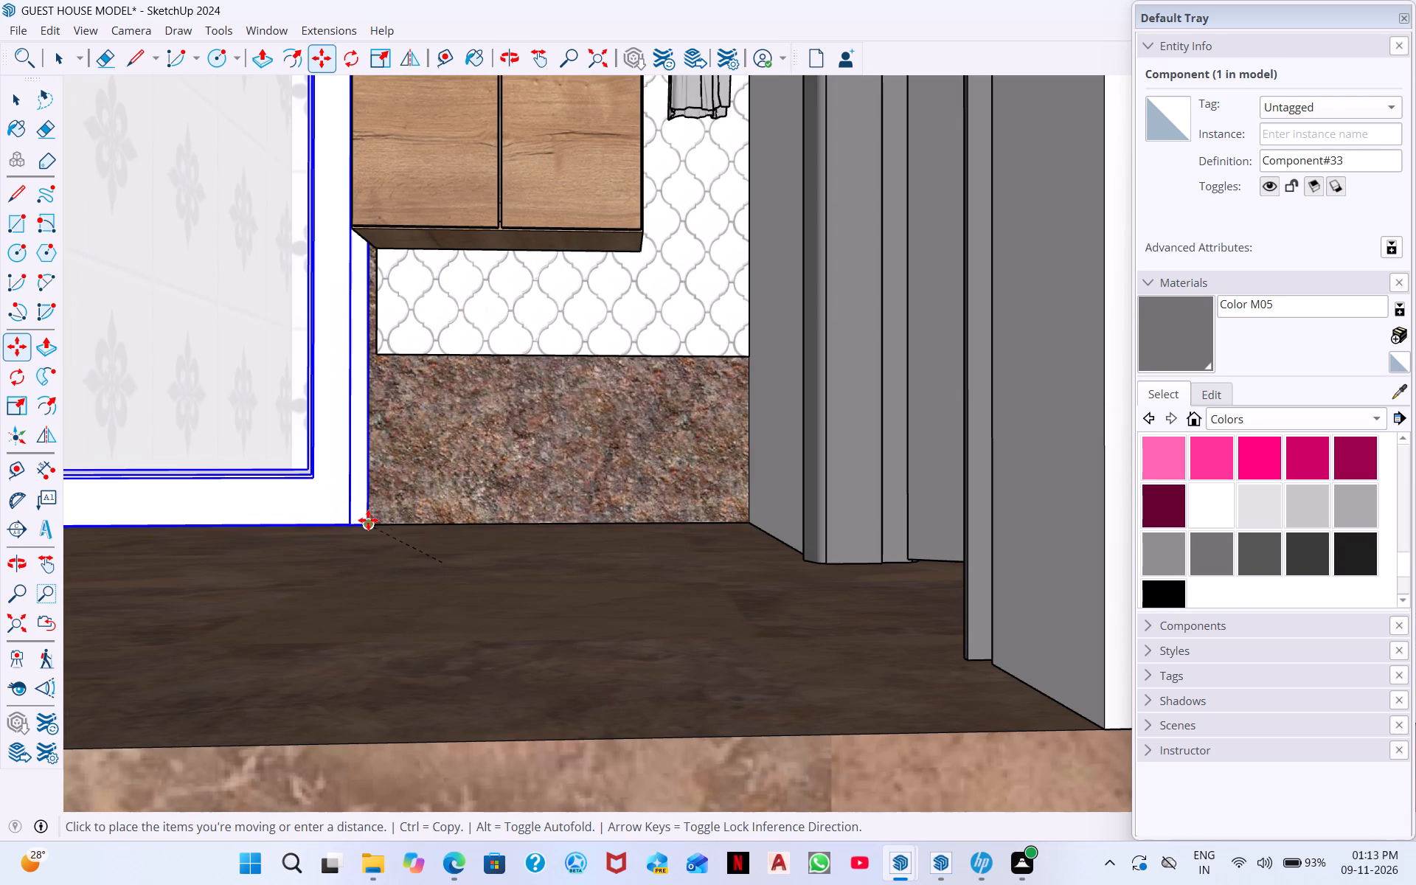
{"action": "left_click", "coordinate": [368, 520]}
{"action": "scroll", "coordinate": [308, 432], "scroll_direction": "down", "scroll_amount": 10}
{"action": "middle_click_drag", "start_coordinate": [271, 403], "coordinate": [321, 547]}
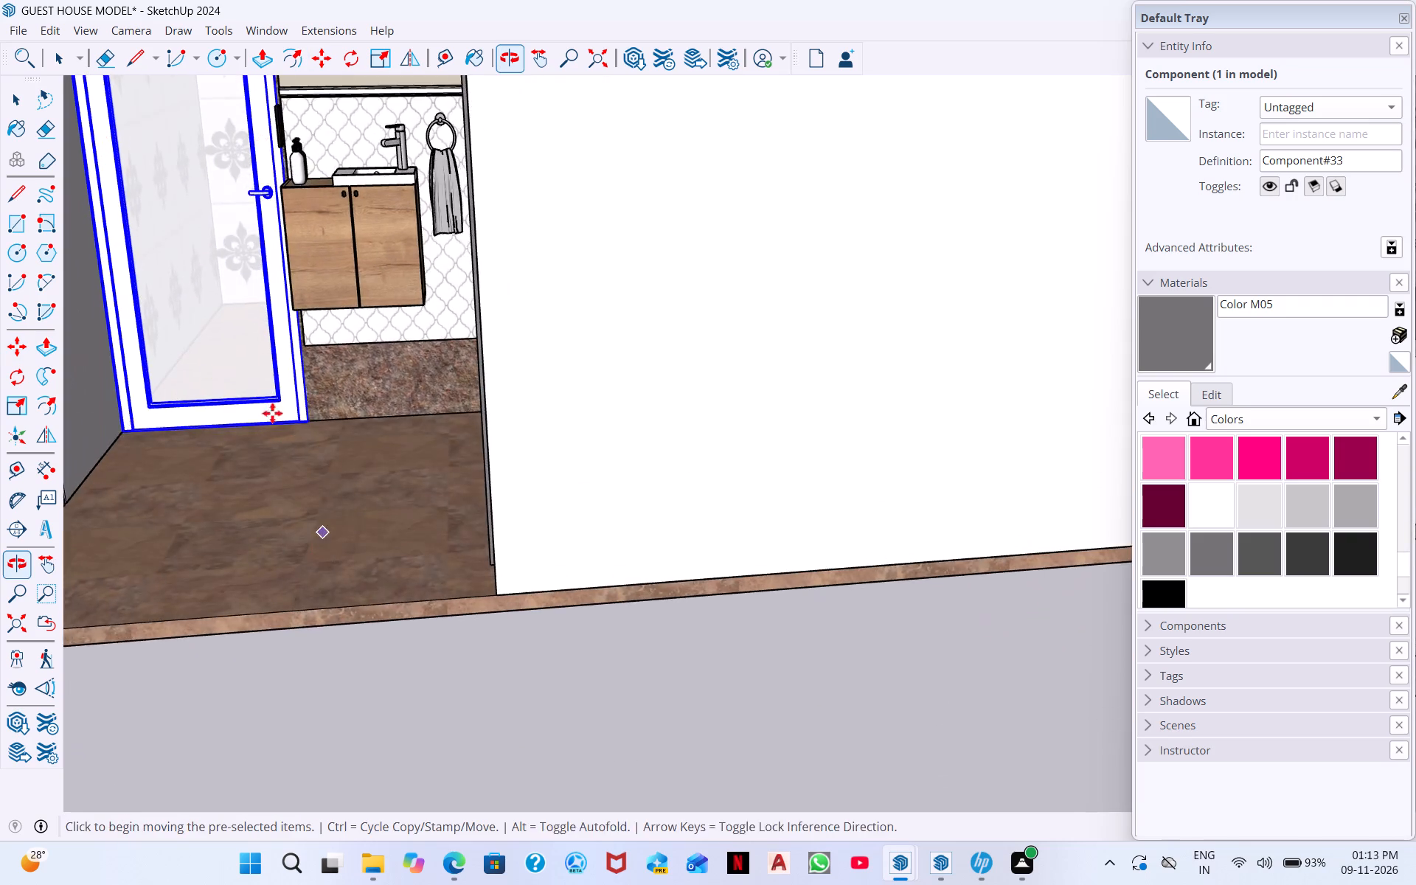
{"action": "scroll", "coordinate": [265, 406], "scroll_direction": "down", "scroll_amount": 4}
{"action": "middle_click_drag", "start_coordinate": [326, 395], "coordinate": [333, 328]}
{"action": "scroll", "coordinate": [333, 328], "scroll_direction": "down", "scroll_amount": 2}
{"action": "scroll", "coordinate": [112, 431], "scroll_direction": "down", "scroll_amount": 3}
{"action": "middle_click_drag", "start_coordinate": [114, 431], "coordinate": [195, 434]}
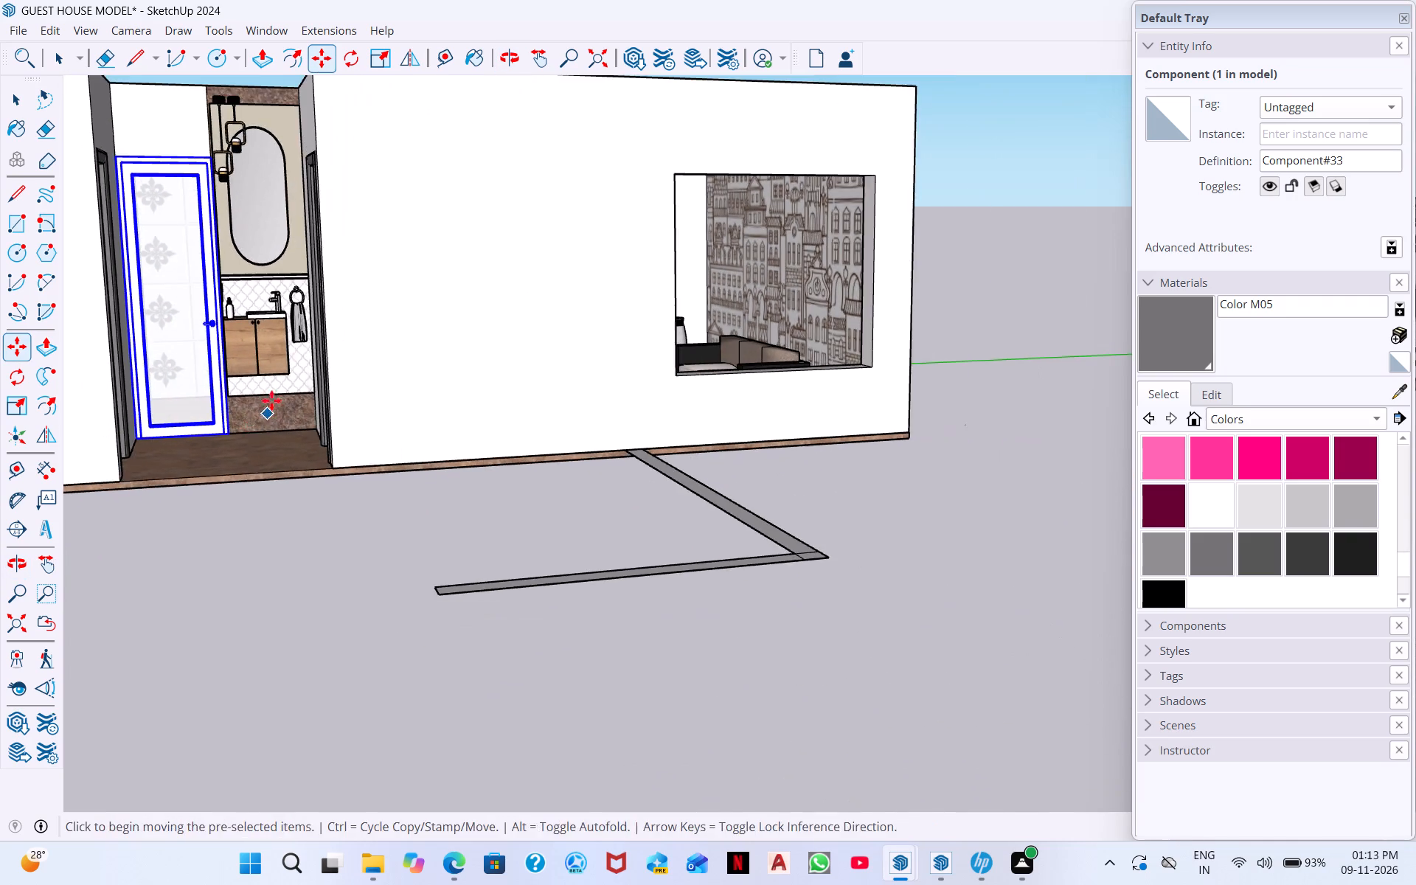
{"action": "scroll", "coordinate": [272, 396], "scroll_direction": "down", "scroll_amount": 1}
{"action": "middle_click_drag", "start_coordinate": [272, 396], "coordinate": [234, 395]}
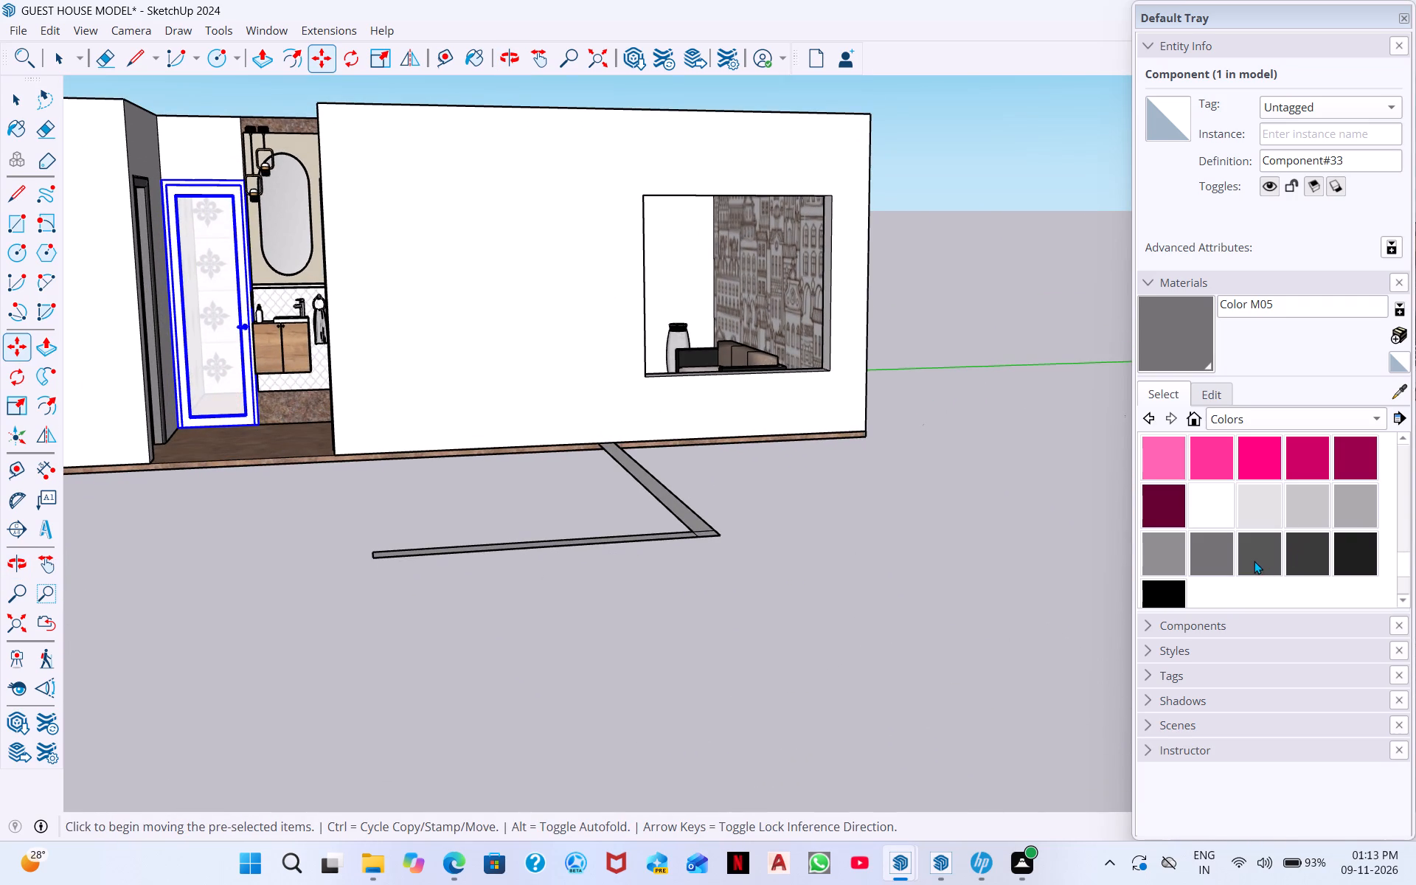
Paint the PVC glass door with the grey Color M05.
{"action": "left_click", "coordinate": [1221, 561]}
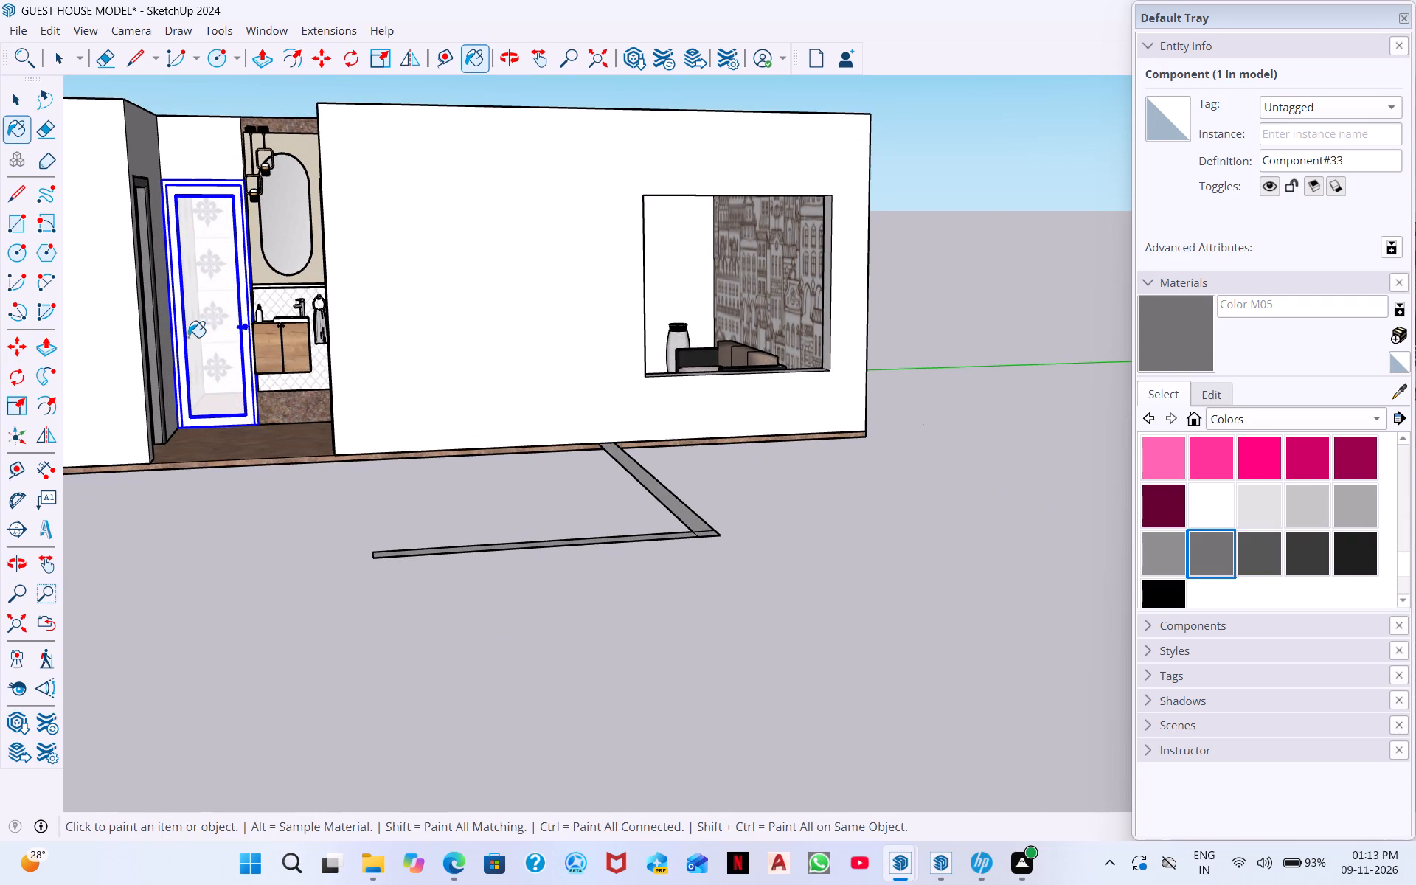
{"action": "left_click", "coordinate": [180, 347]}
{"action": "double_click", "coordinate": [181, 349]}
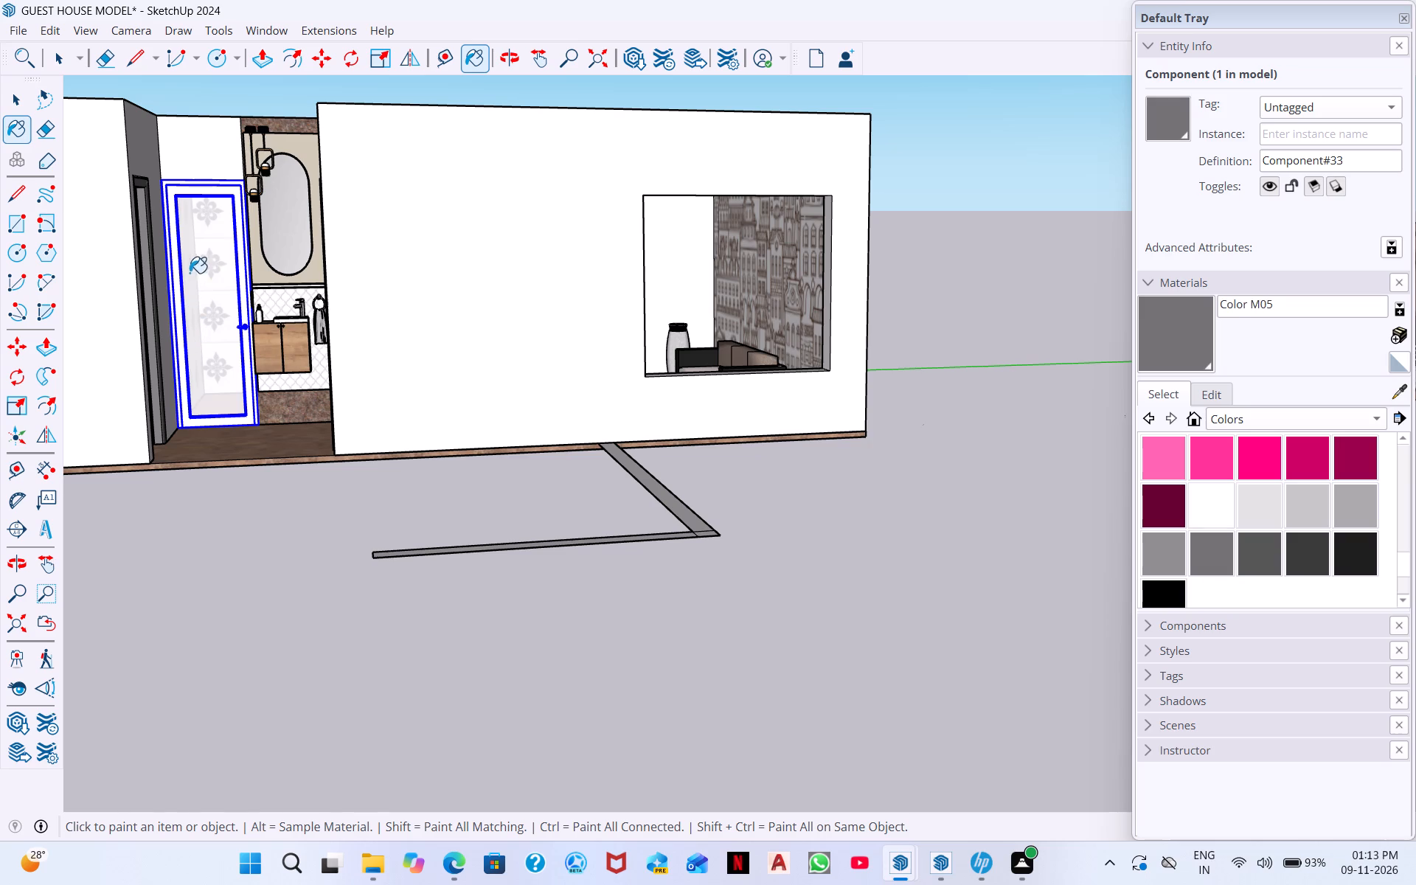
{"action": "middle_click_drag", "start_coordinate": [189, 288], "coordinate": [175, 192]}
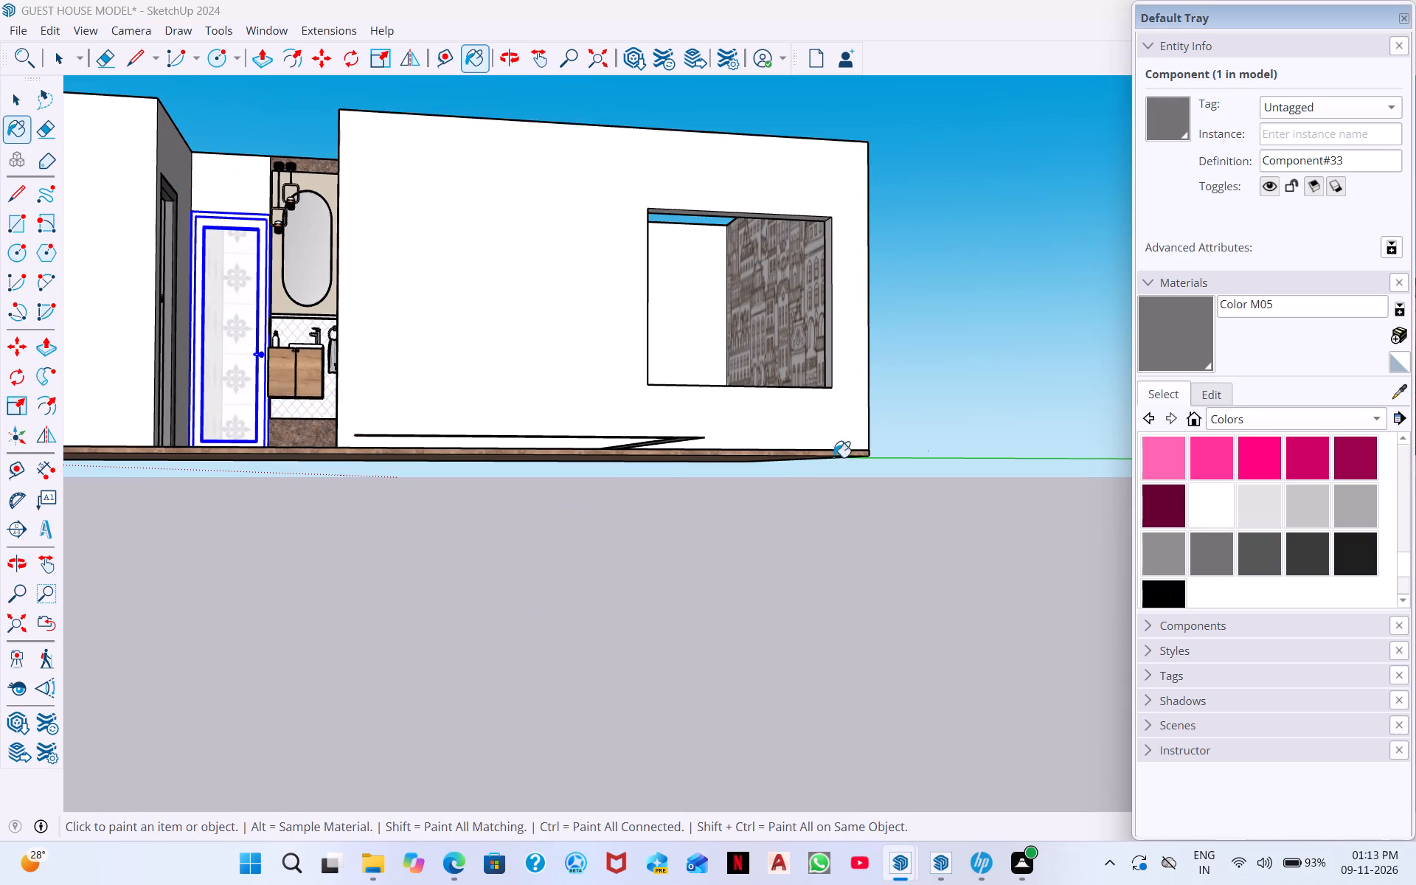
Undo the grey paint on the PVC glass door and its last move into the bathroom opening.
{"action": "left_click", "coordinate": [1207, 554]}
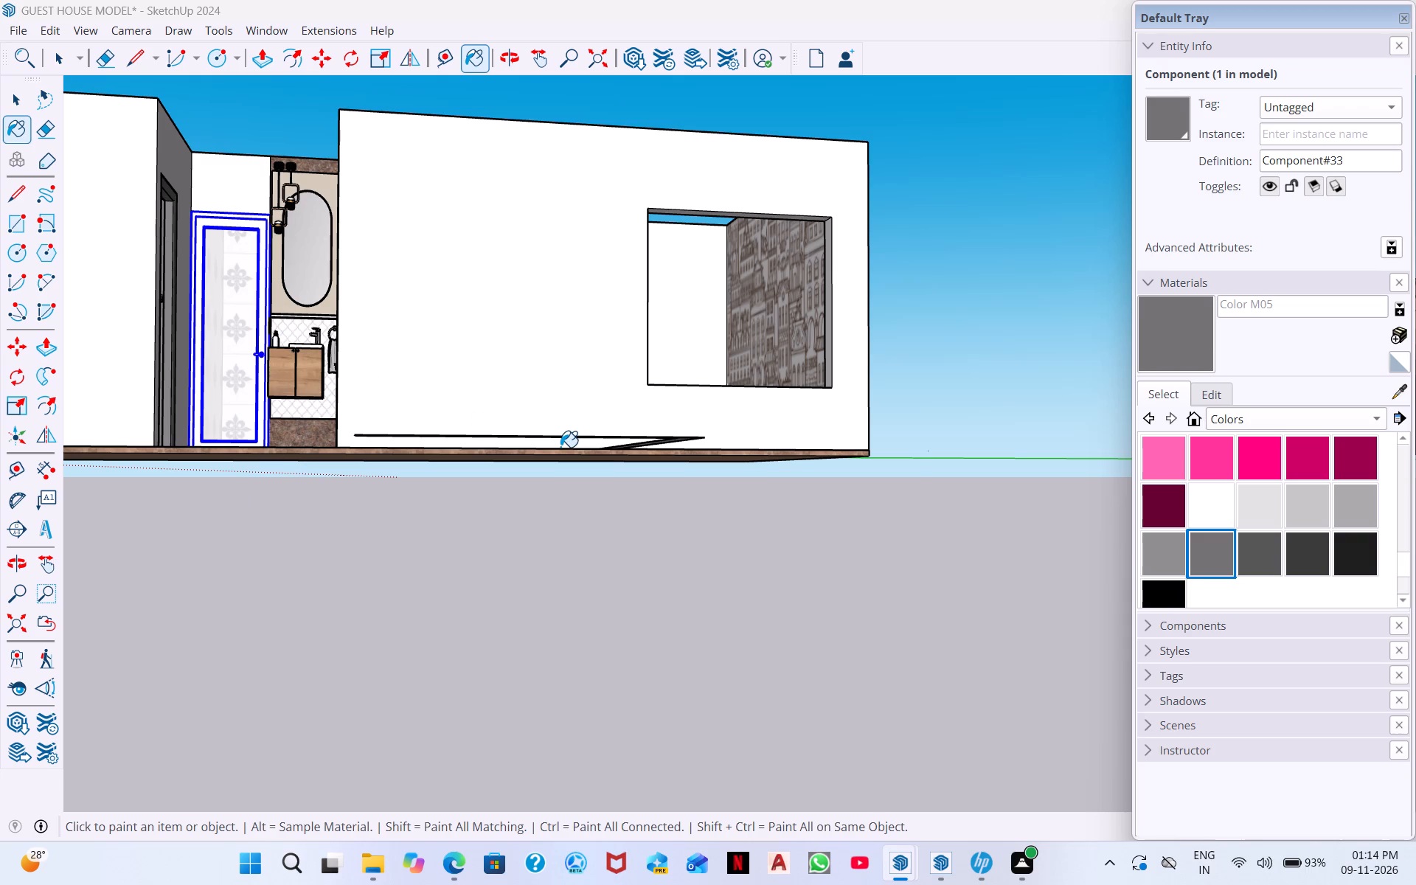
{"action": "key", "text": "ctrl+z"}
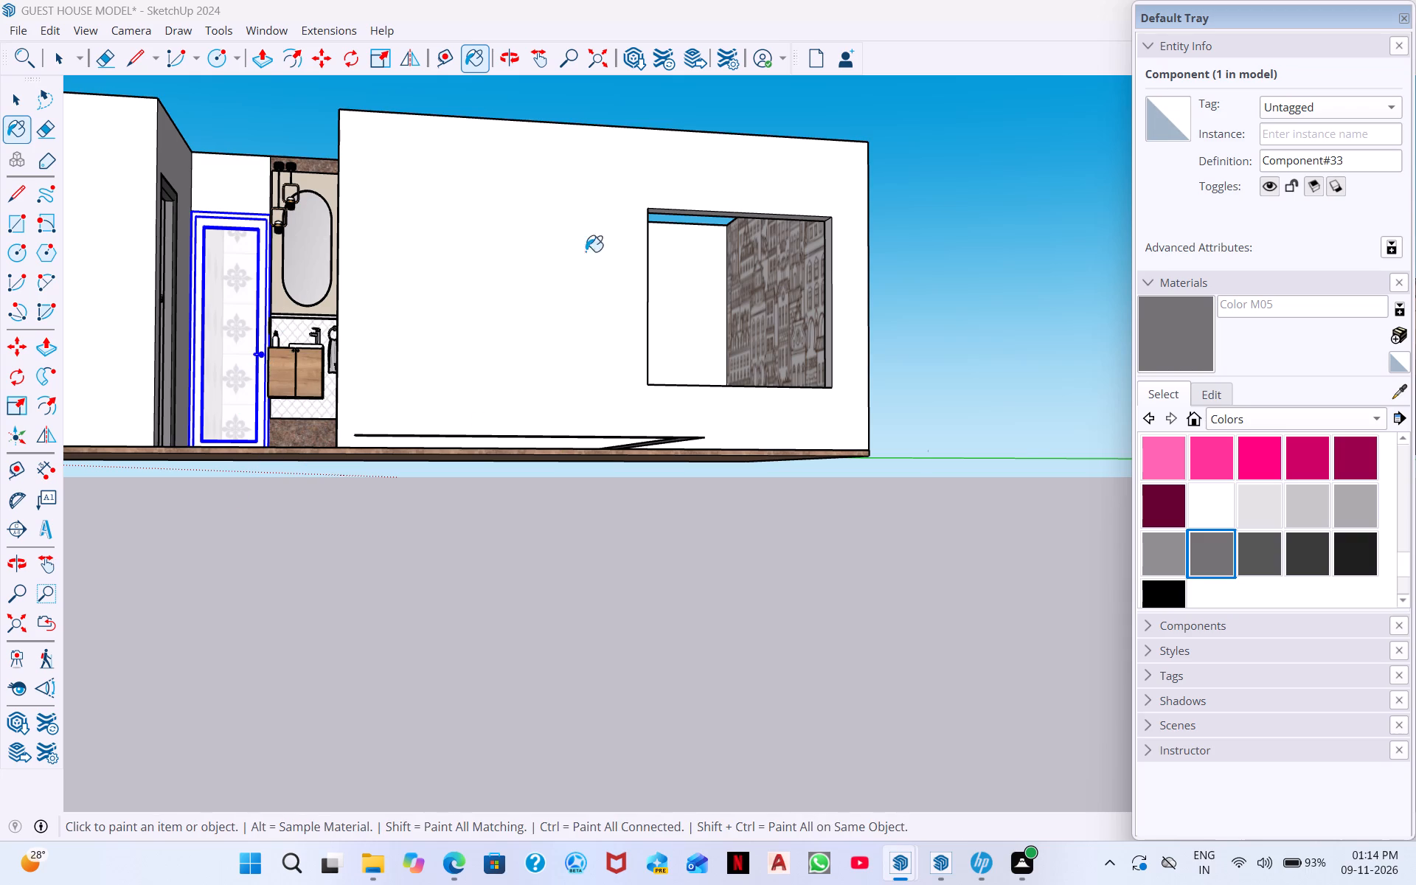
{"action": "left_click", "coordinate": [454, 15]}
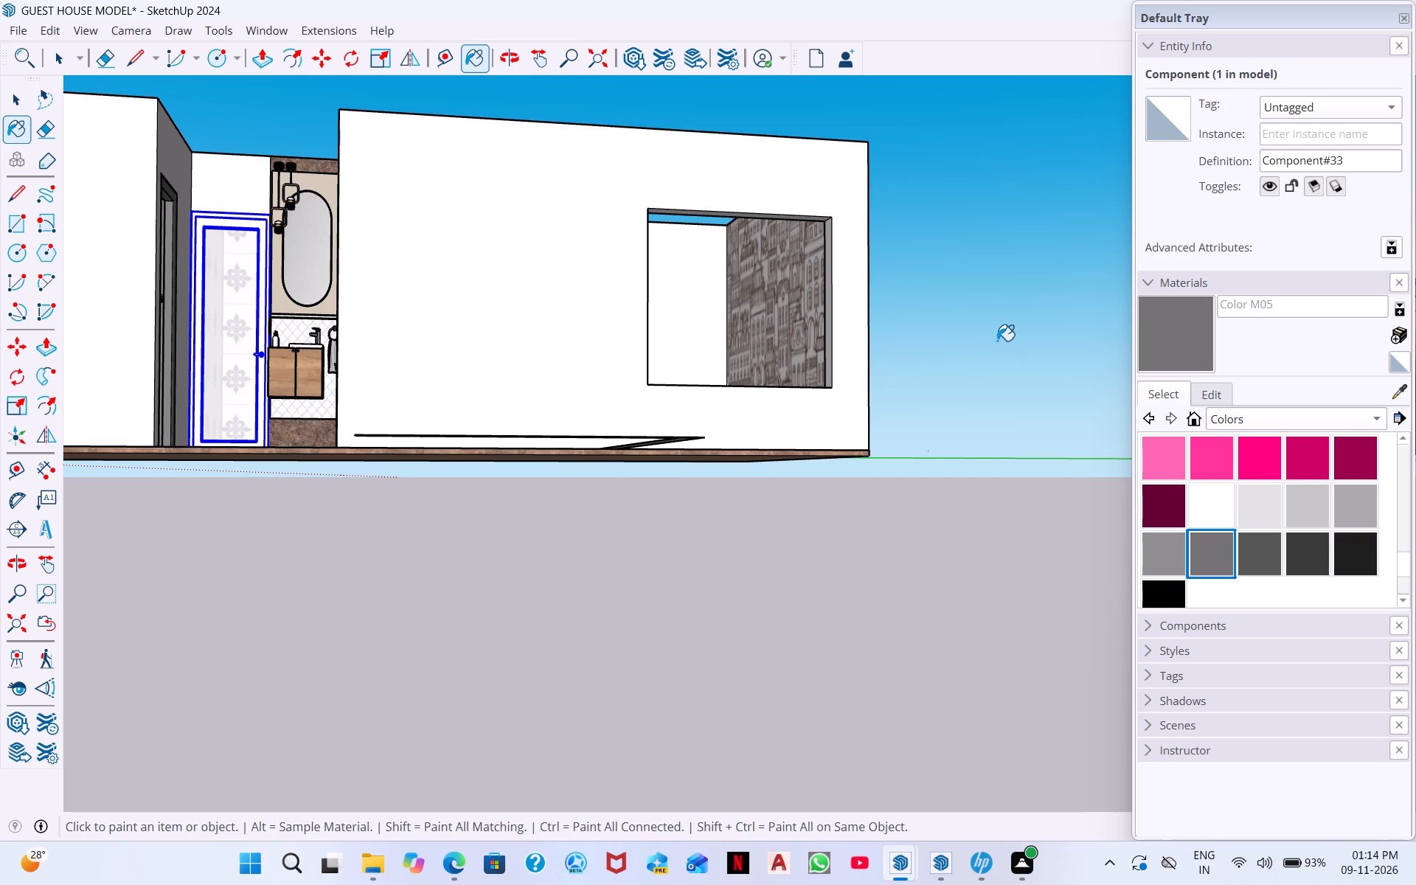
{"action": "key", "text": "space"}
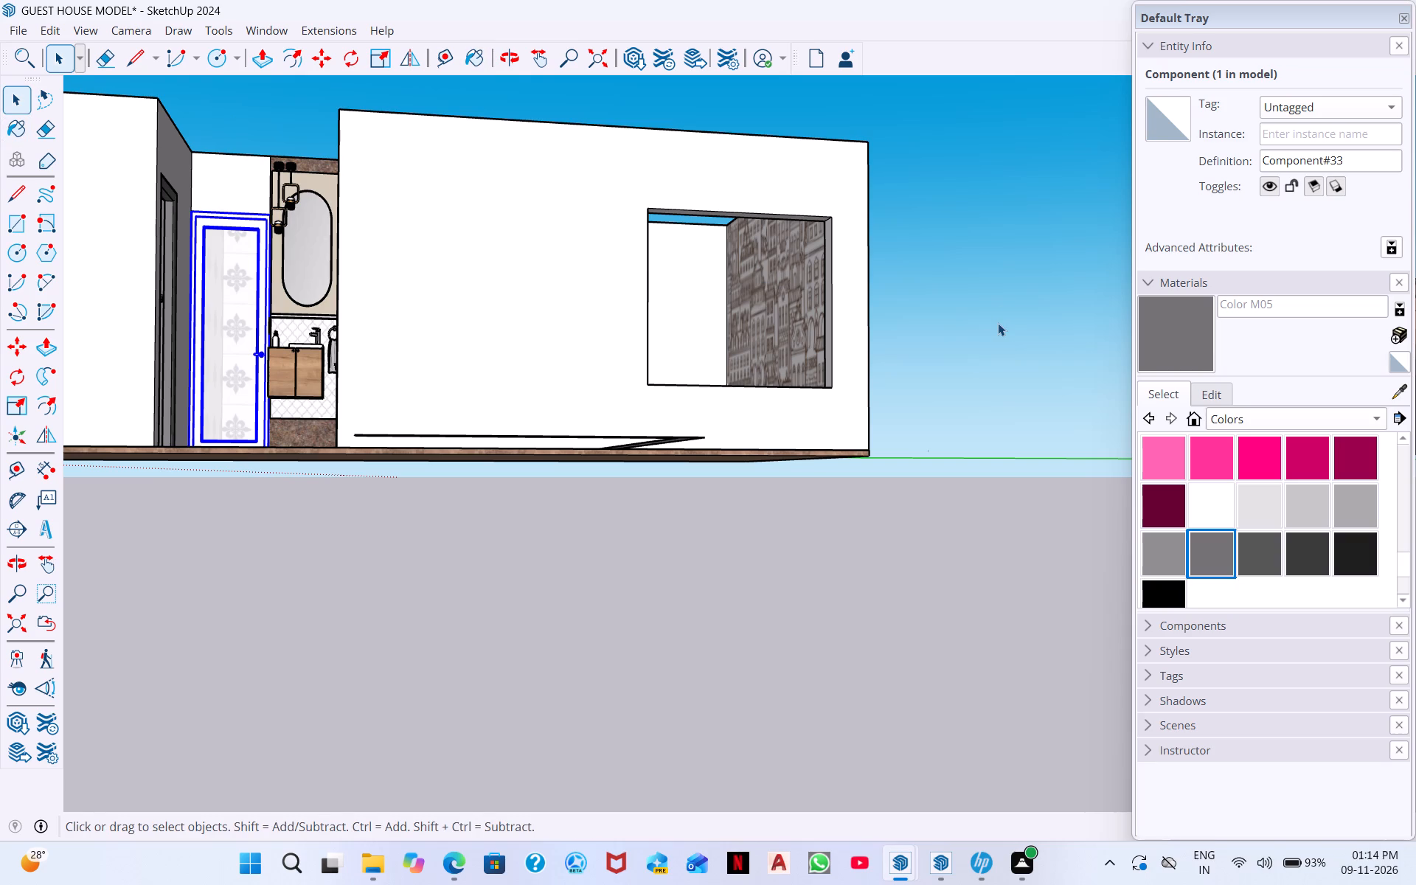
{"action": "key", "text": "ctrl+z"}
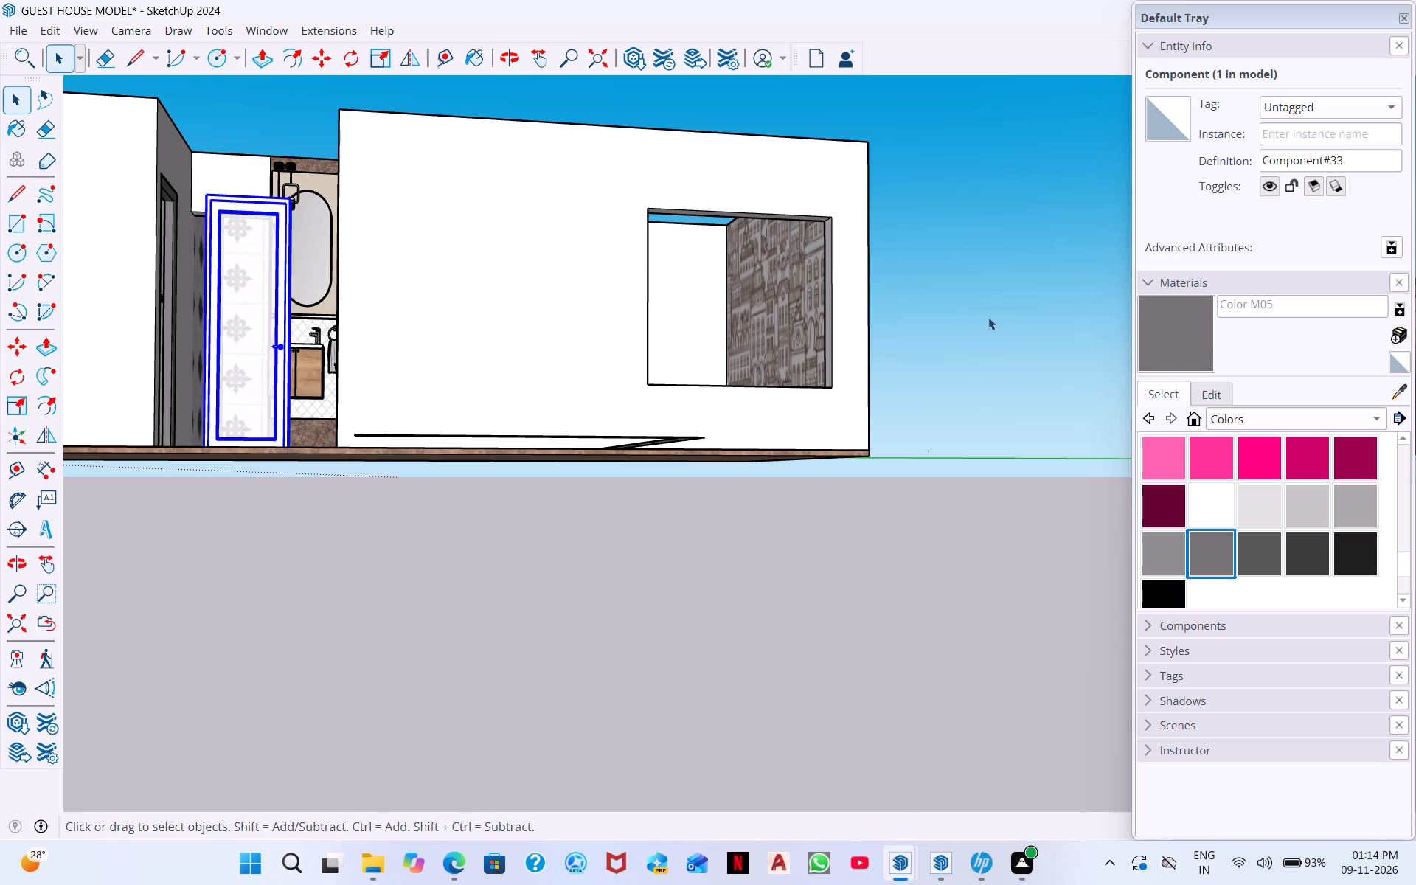
Move the PVC glass door from the bathroom passage onto the open ground in front of the house entrance.
{"action": "left_click", "coordinate": [316, 60]}
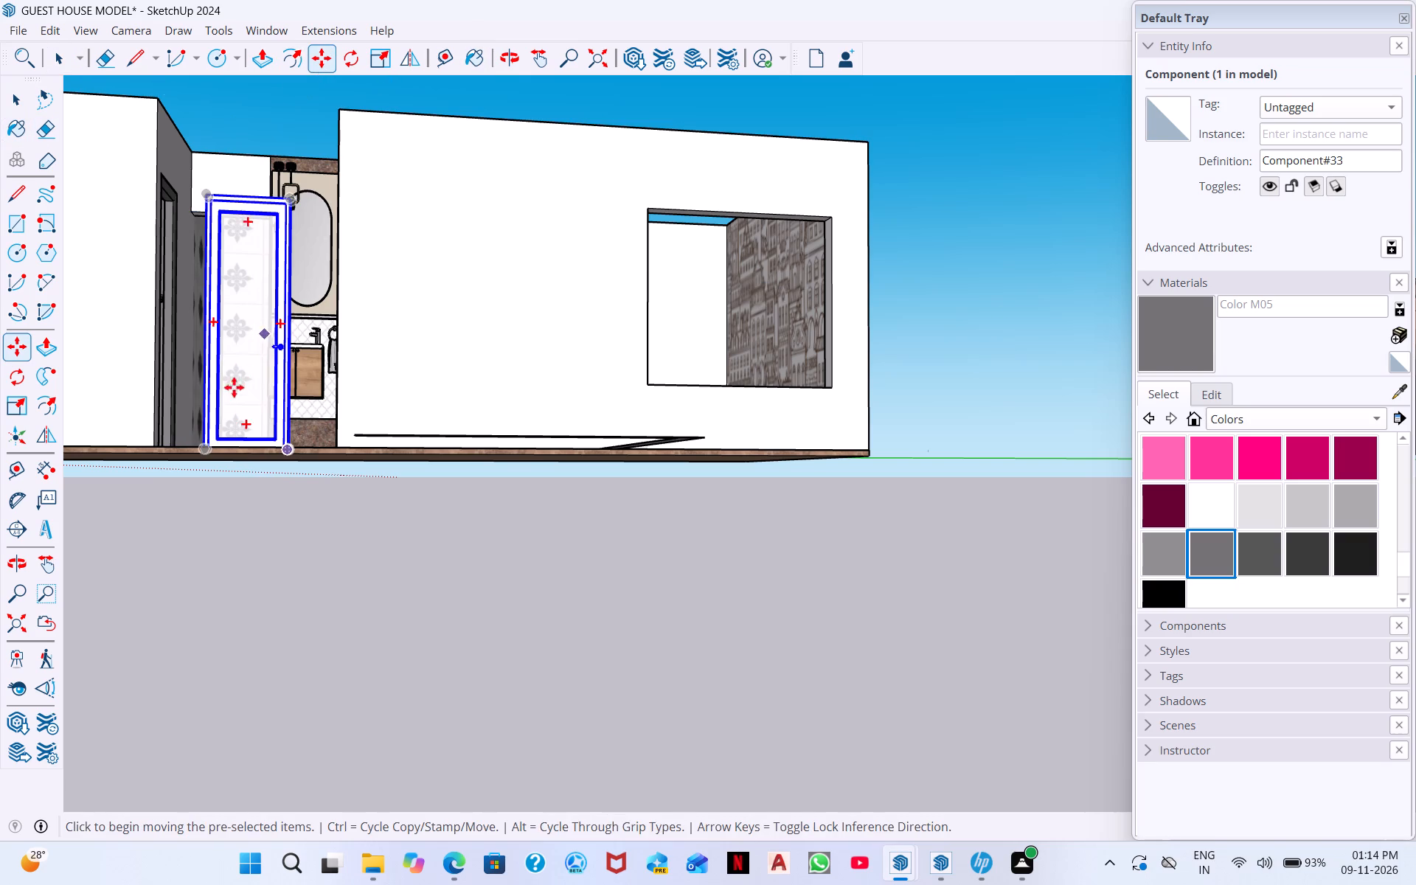
{"action": "left_click", "coordinate": [207, 440]}
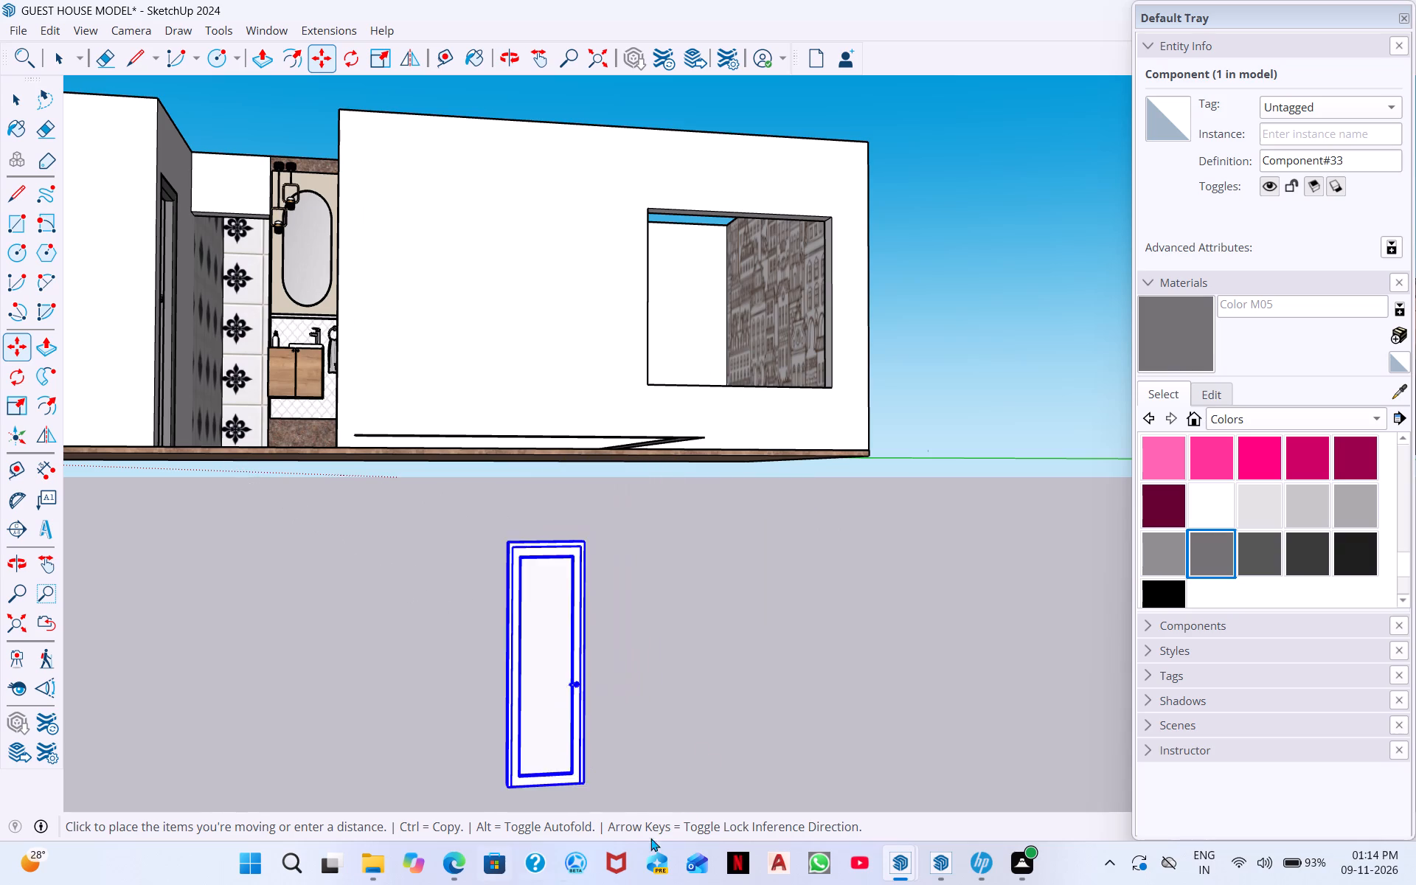
{"action": "scroll", "coordinate": [605, 440], "scroll_direction": "down", "scroll_amount": 3}
{"action": "middle_click_drag", "start_coordinate": [595, 424], "coordinate": [540, 832]}
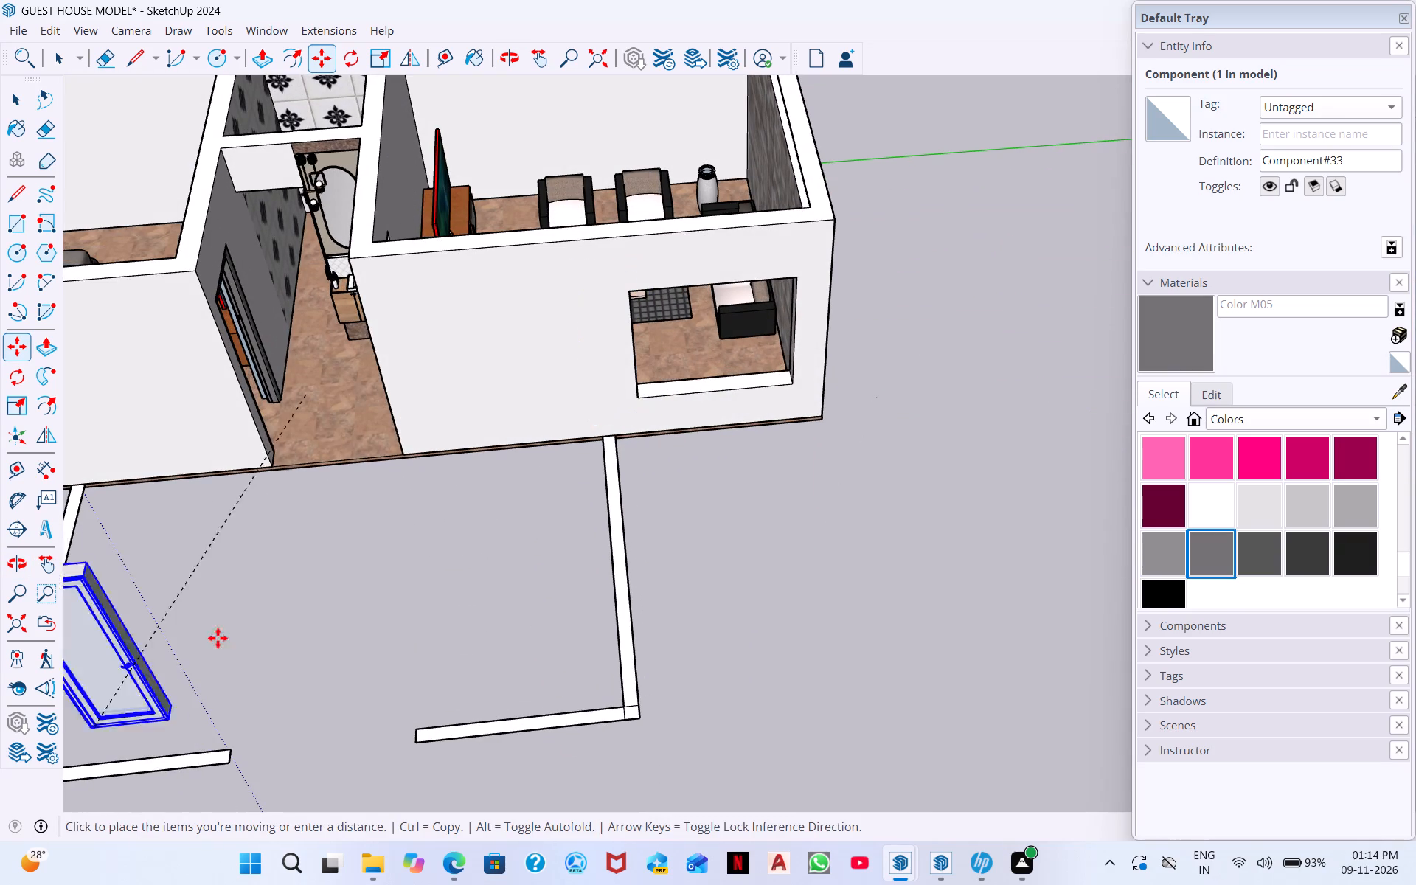
{"action": "left_click", "coordinate": [313, 709]}
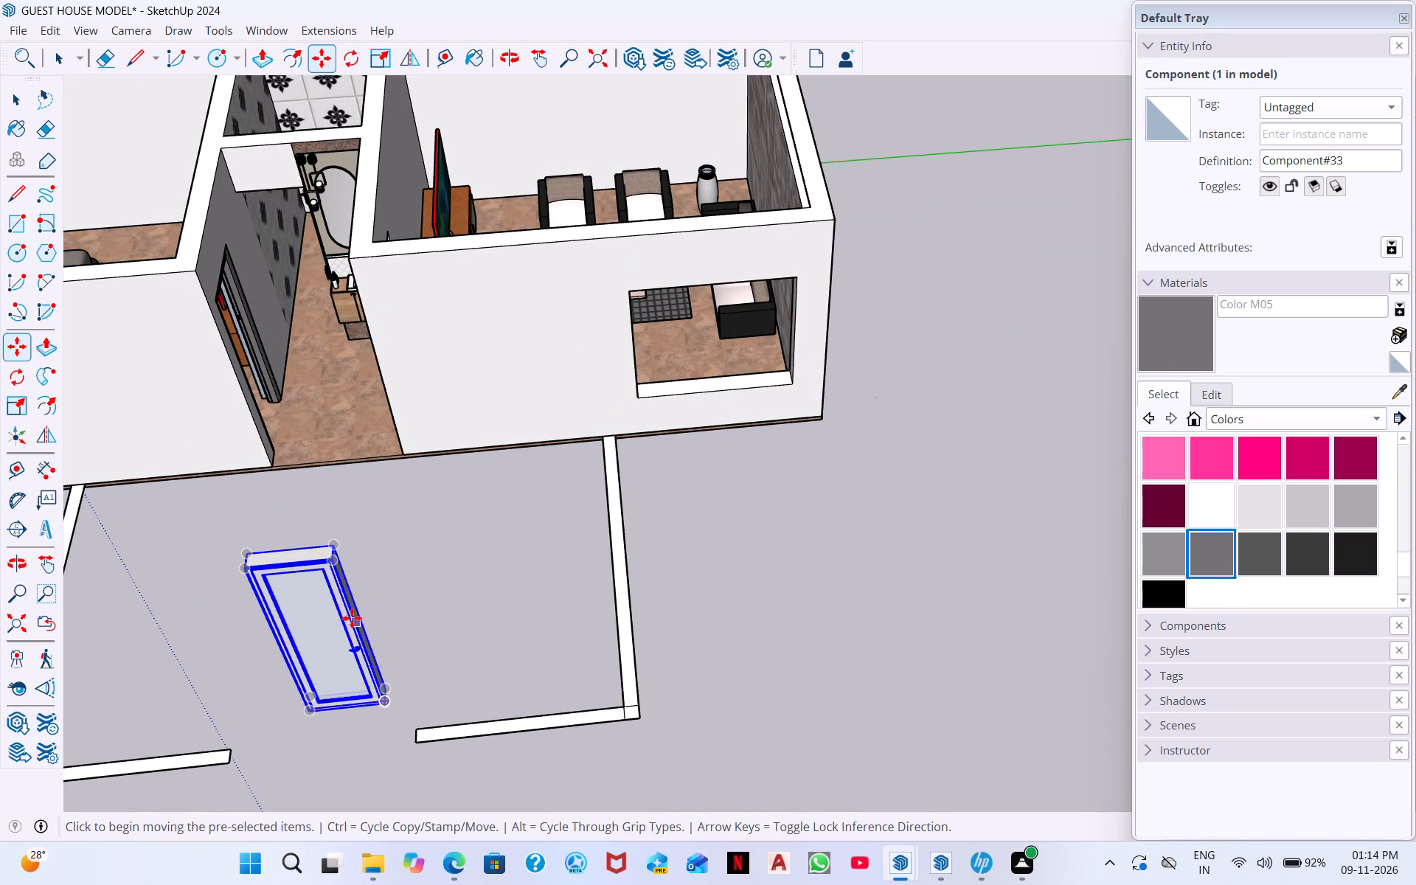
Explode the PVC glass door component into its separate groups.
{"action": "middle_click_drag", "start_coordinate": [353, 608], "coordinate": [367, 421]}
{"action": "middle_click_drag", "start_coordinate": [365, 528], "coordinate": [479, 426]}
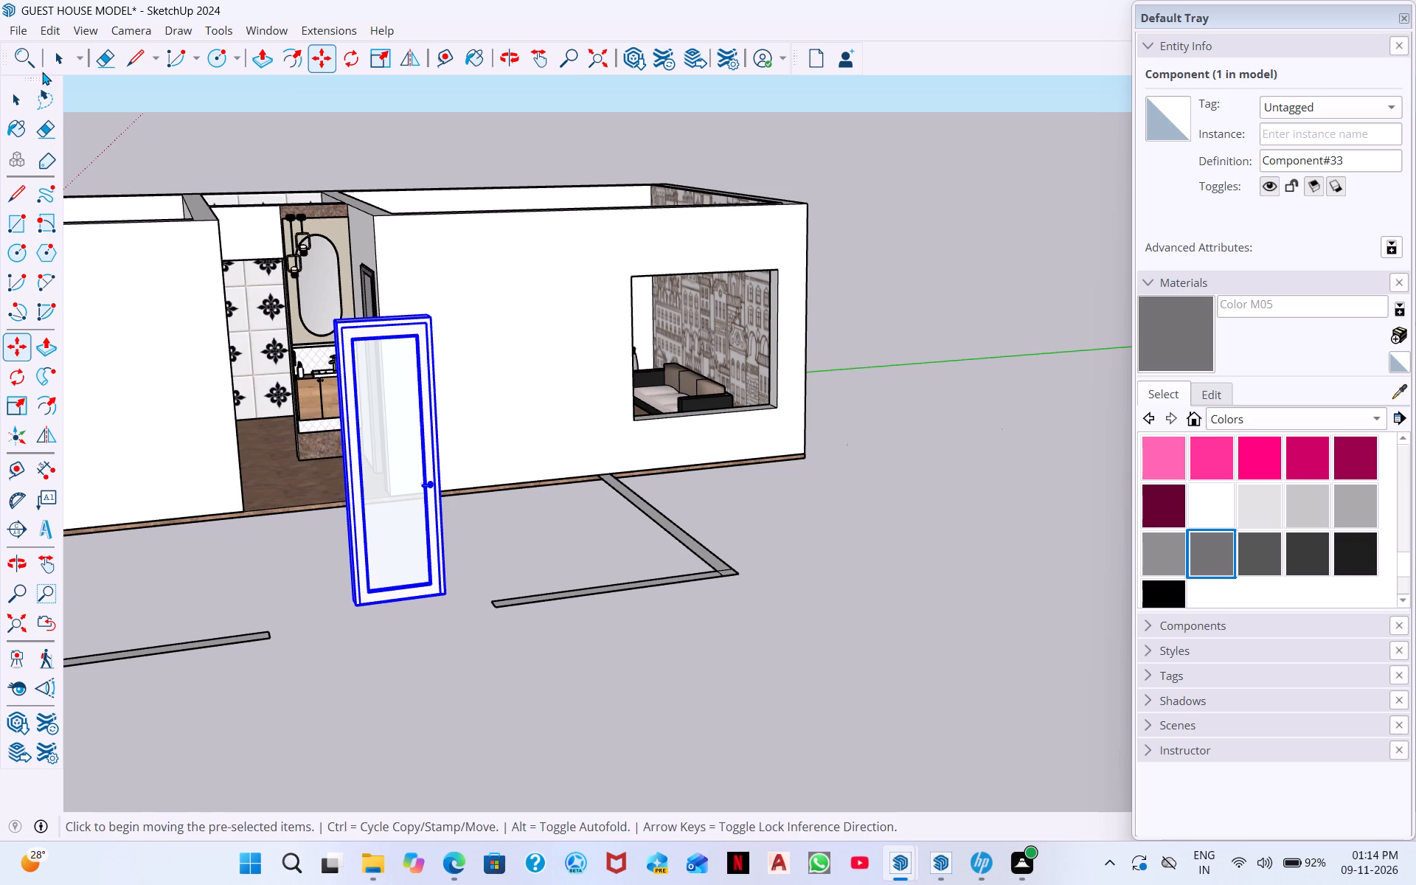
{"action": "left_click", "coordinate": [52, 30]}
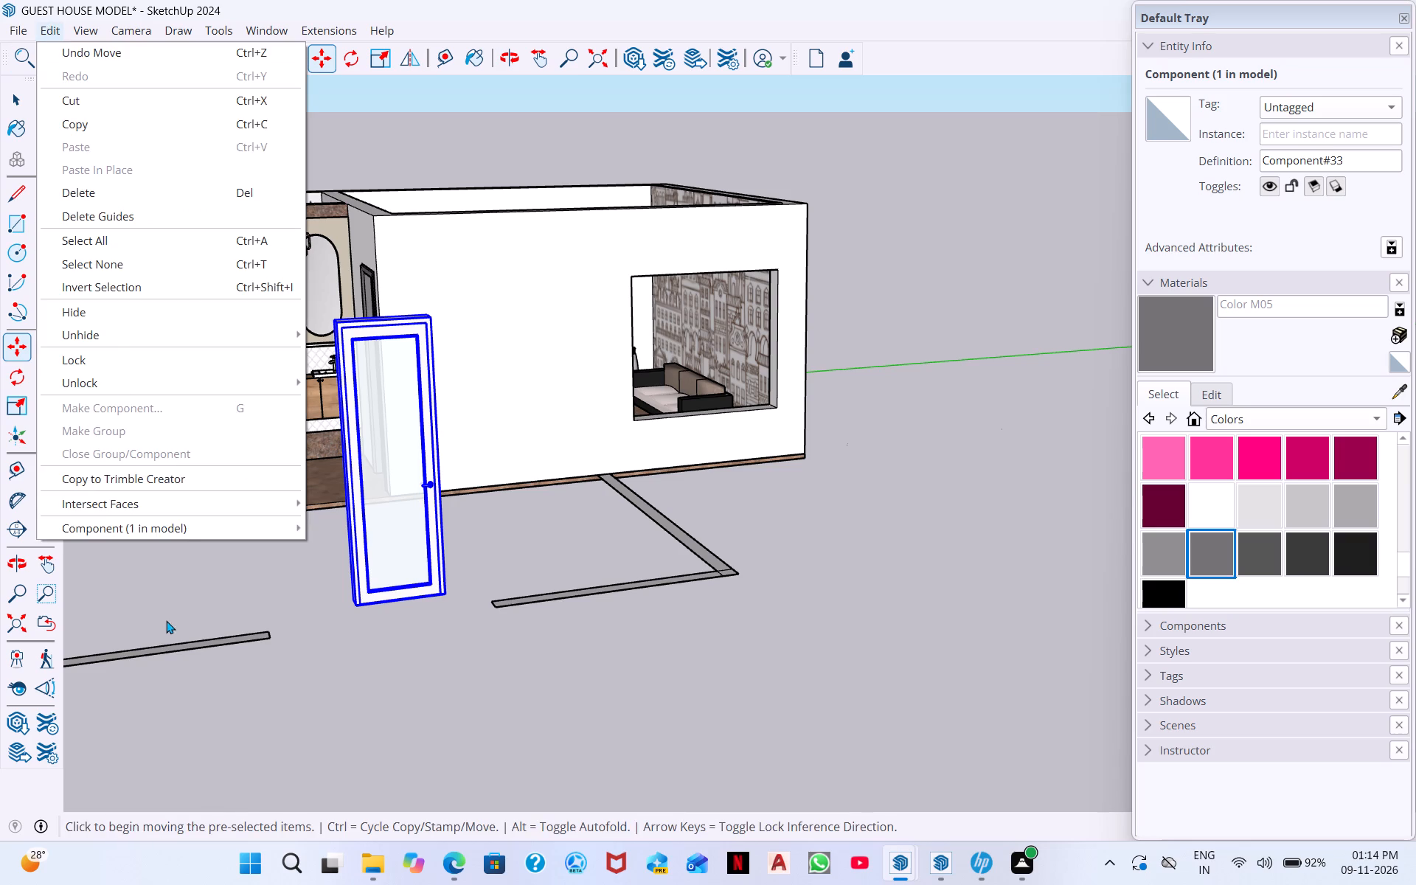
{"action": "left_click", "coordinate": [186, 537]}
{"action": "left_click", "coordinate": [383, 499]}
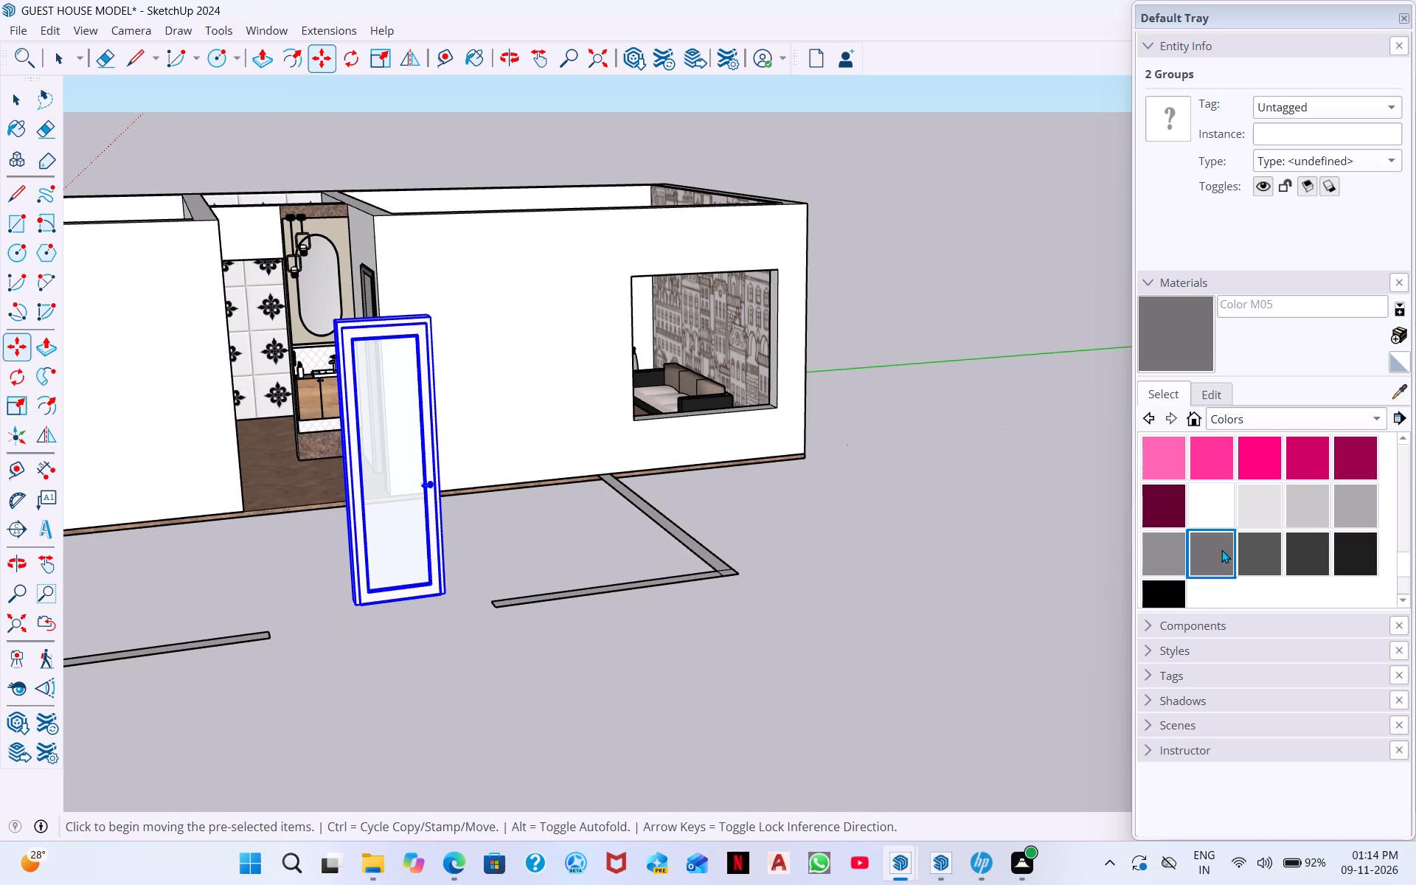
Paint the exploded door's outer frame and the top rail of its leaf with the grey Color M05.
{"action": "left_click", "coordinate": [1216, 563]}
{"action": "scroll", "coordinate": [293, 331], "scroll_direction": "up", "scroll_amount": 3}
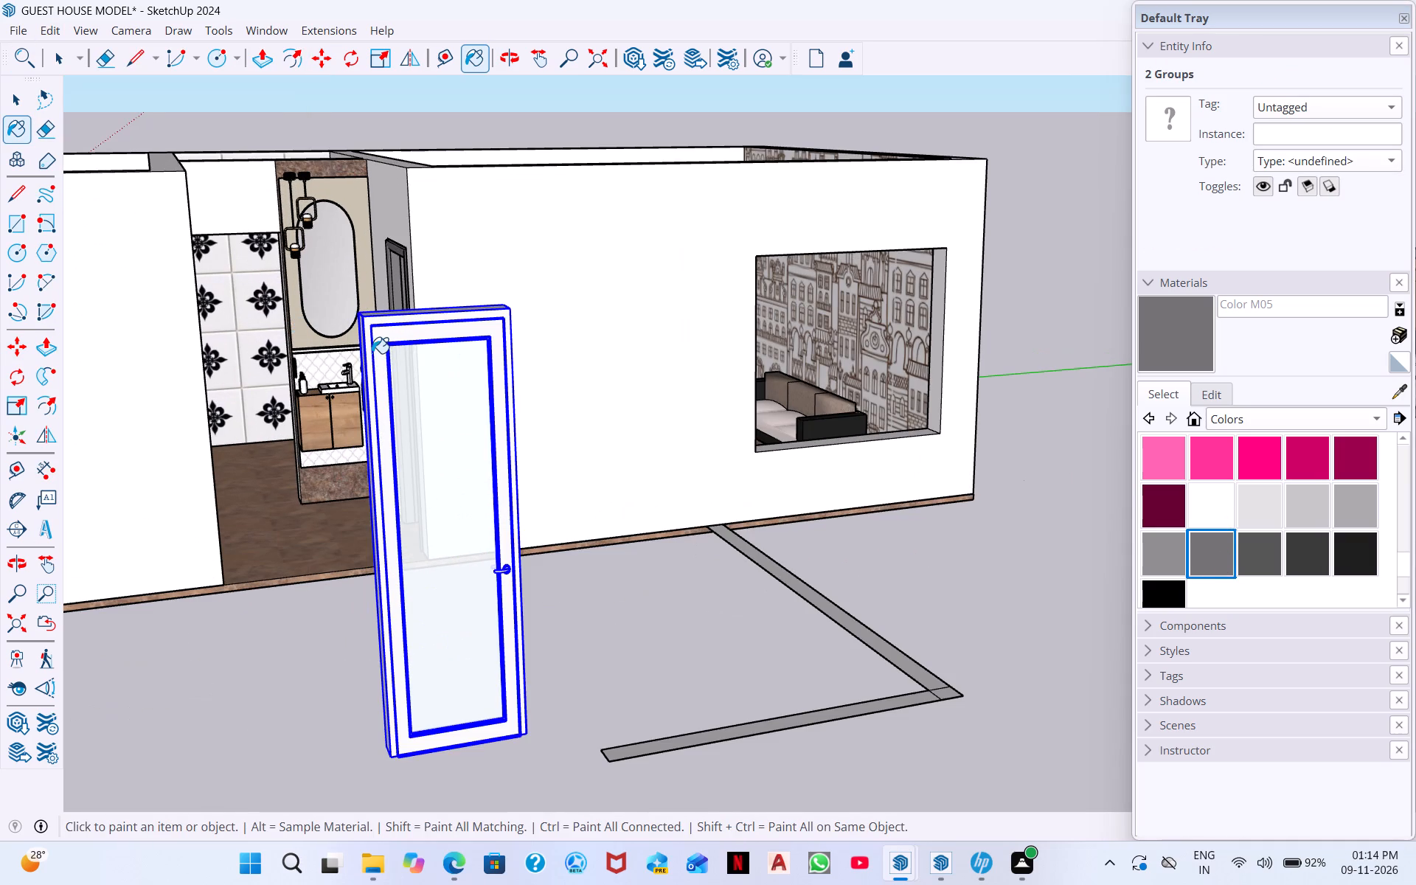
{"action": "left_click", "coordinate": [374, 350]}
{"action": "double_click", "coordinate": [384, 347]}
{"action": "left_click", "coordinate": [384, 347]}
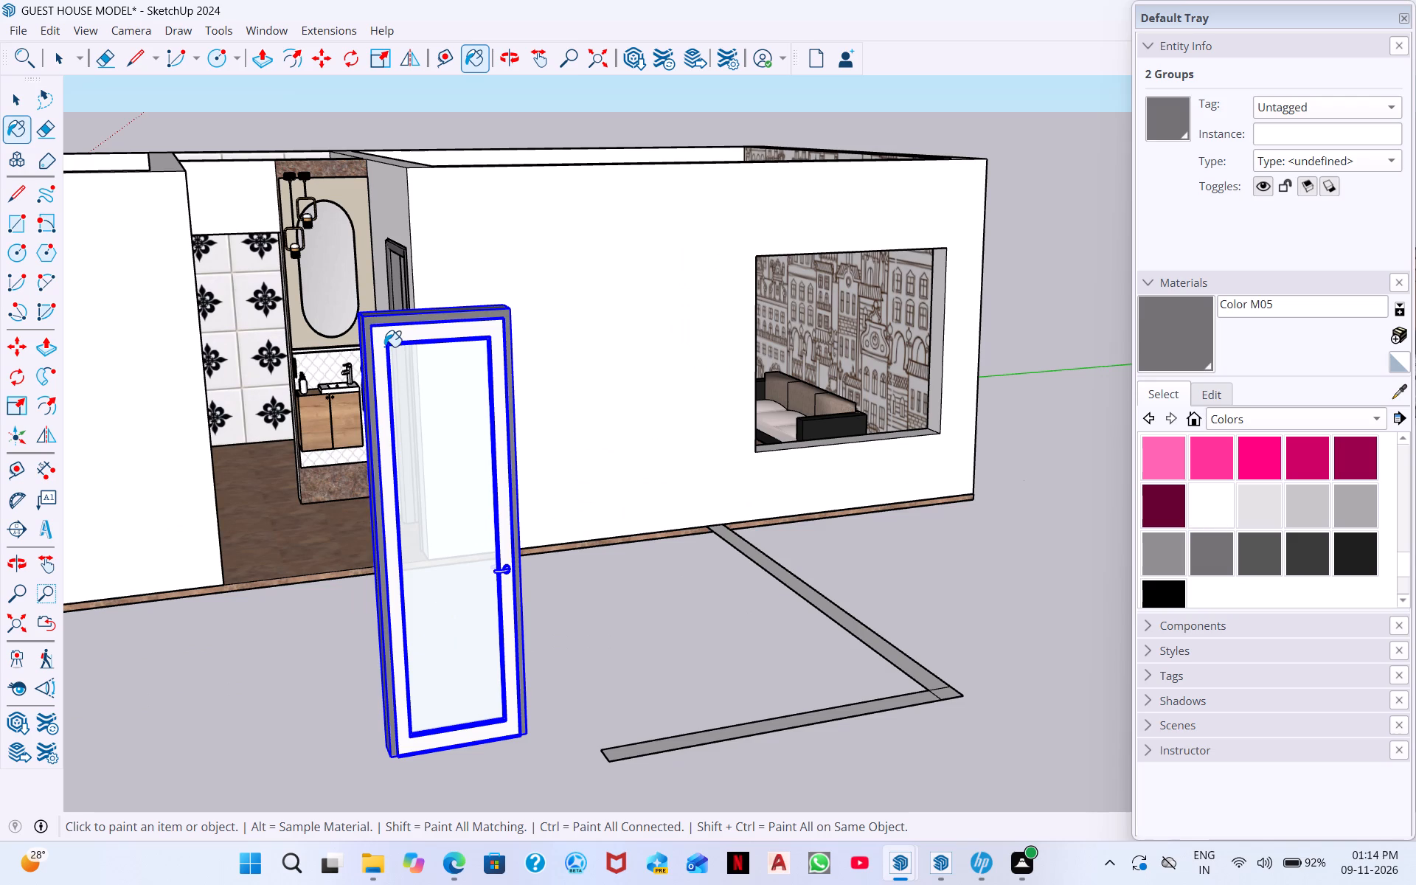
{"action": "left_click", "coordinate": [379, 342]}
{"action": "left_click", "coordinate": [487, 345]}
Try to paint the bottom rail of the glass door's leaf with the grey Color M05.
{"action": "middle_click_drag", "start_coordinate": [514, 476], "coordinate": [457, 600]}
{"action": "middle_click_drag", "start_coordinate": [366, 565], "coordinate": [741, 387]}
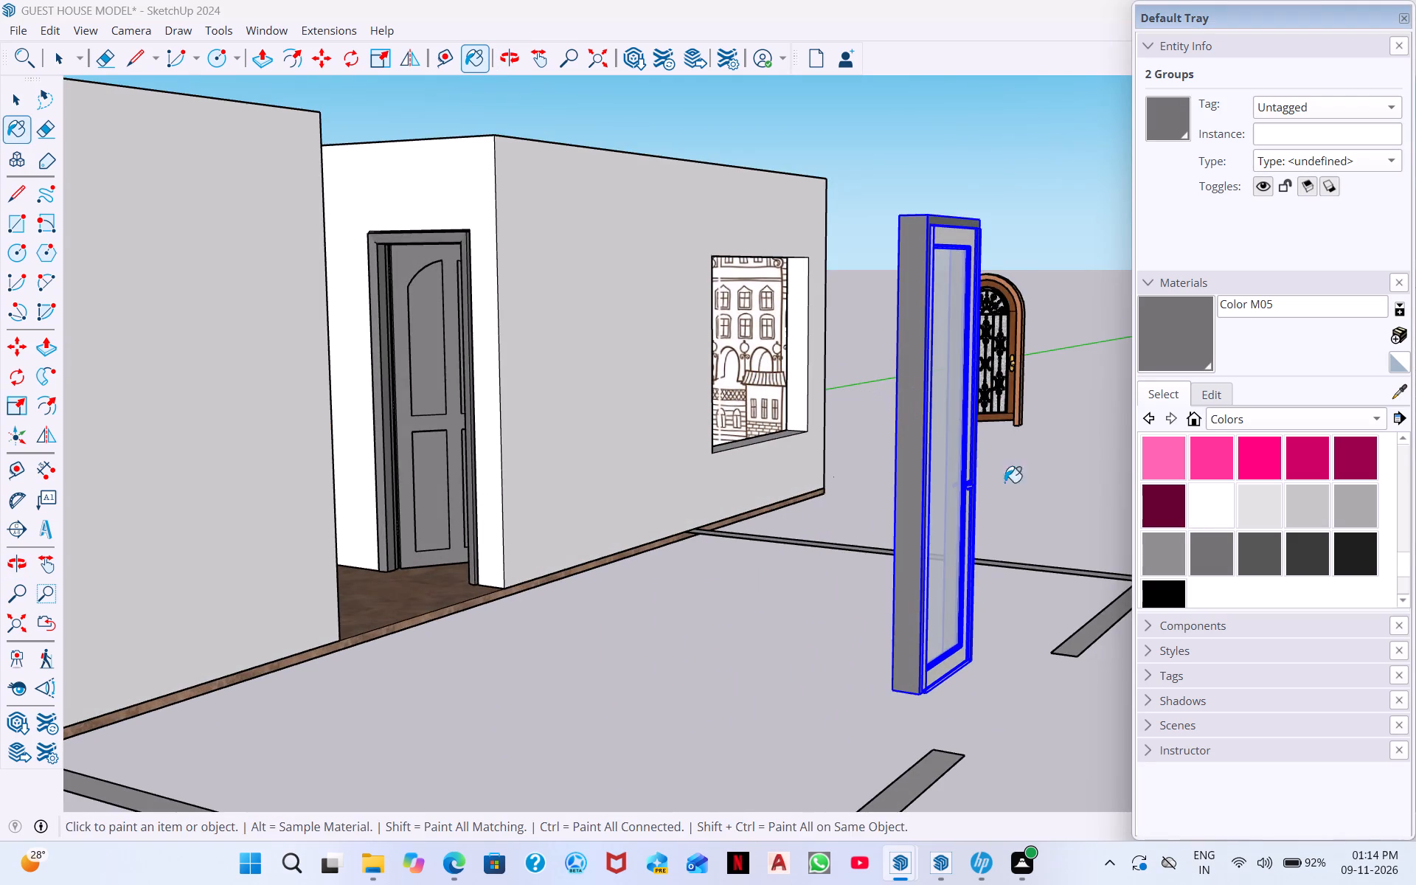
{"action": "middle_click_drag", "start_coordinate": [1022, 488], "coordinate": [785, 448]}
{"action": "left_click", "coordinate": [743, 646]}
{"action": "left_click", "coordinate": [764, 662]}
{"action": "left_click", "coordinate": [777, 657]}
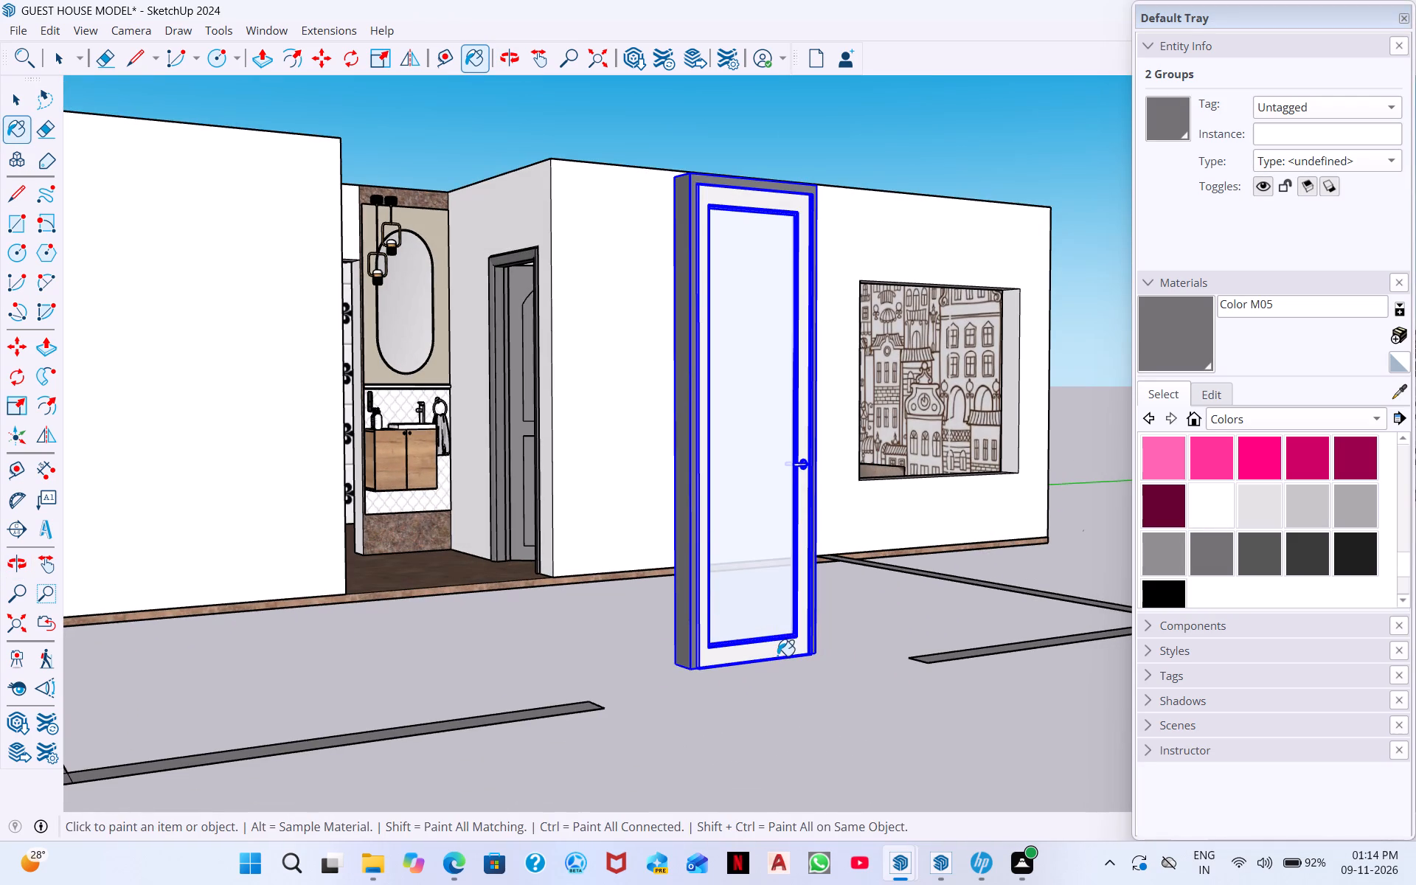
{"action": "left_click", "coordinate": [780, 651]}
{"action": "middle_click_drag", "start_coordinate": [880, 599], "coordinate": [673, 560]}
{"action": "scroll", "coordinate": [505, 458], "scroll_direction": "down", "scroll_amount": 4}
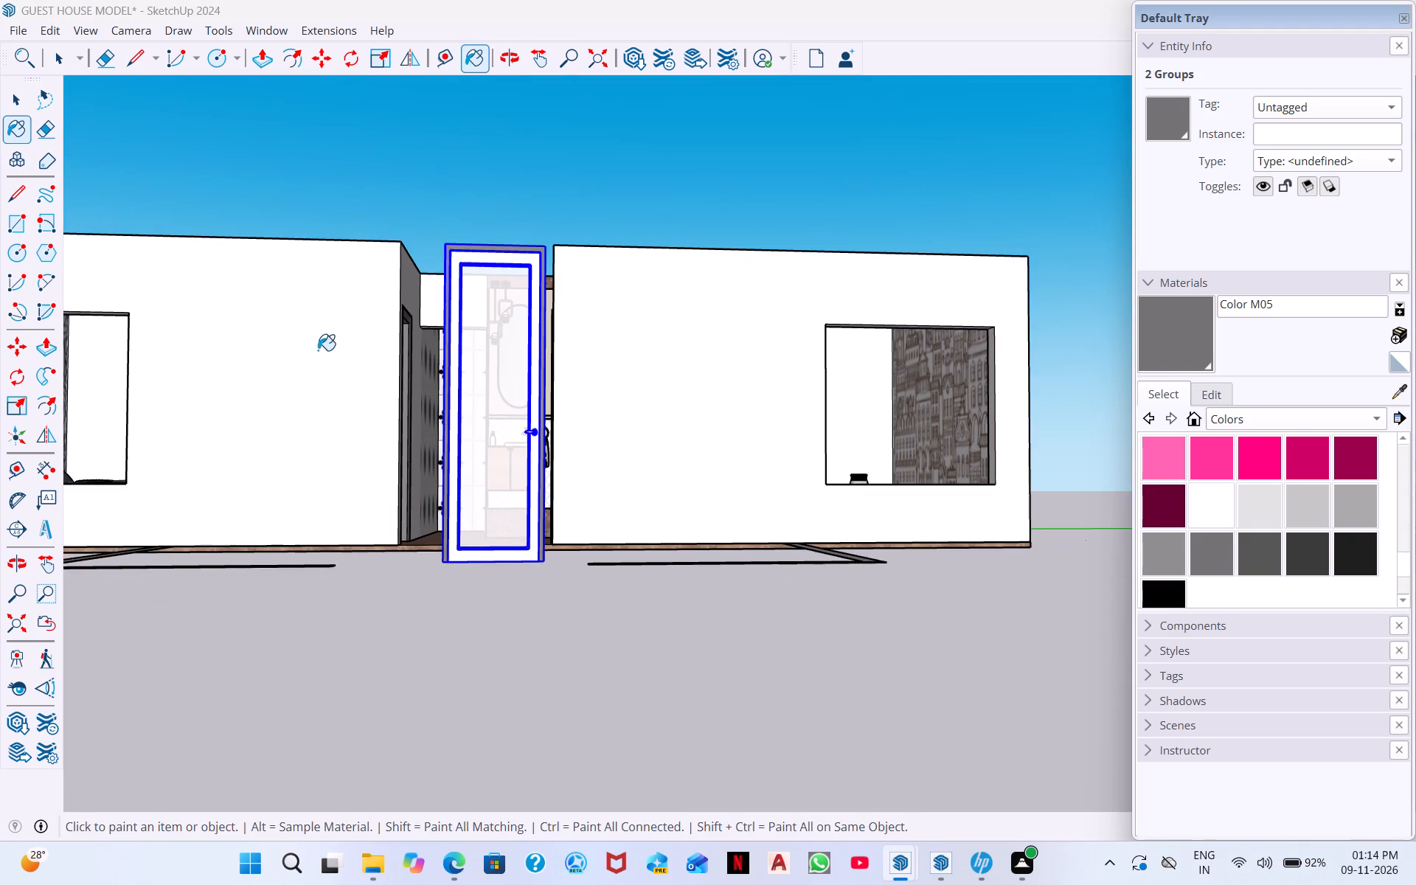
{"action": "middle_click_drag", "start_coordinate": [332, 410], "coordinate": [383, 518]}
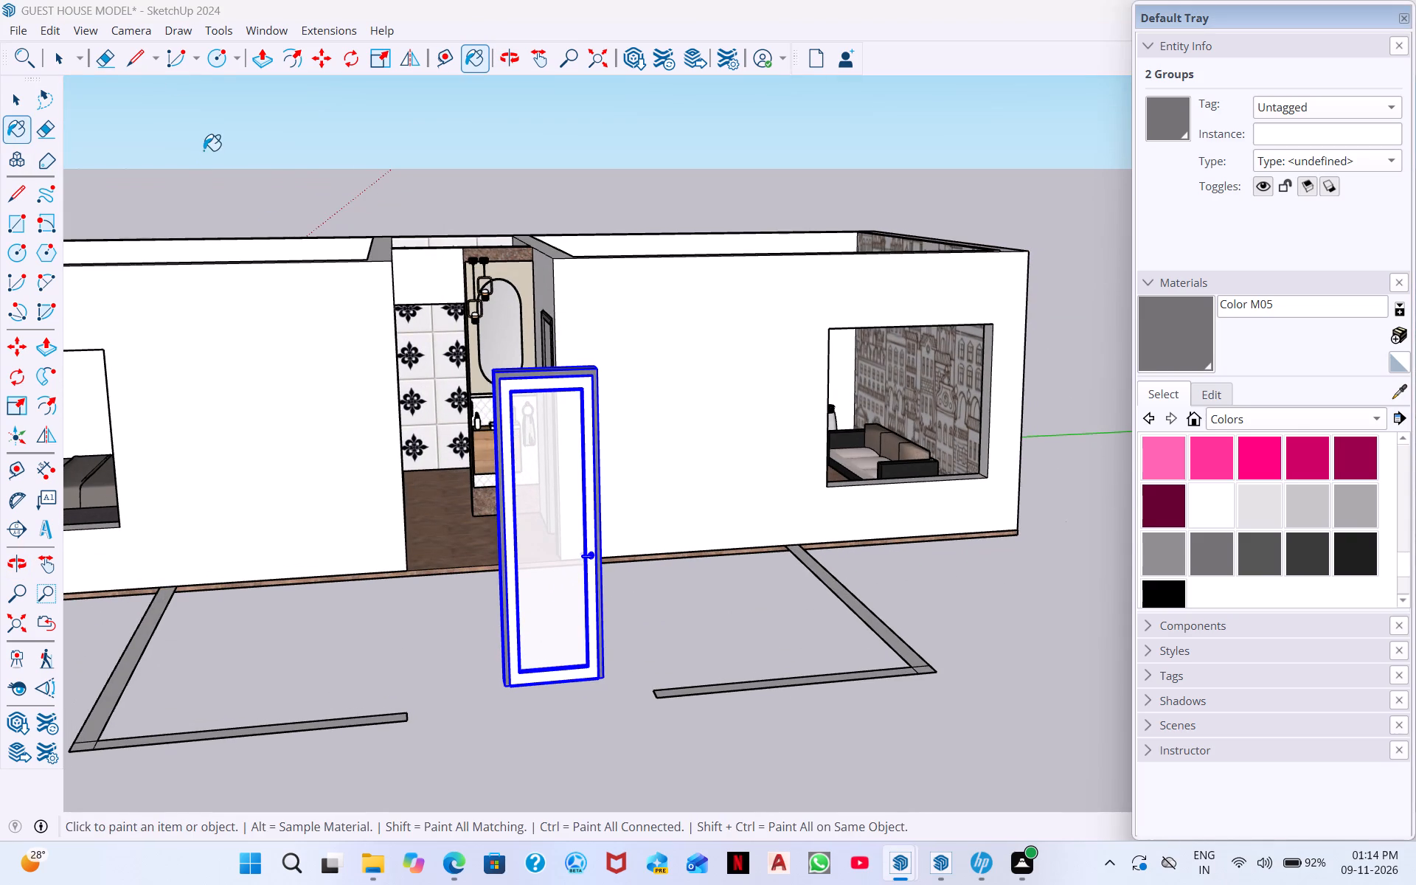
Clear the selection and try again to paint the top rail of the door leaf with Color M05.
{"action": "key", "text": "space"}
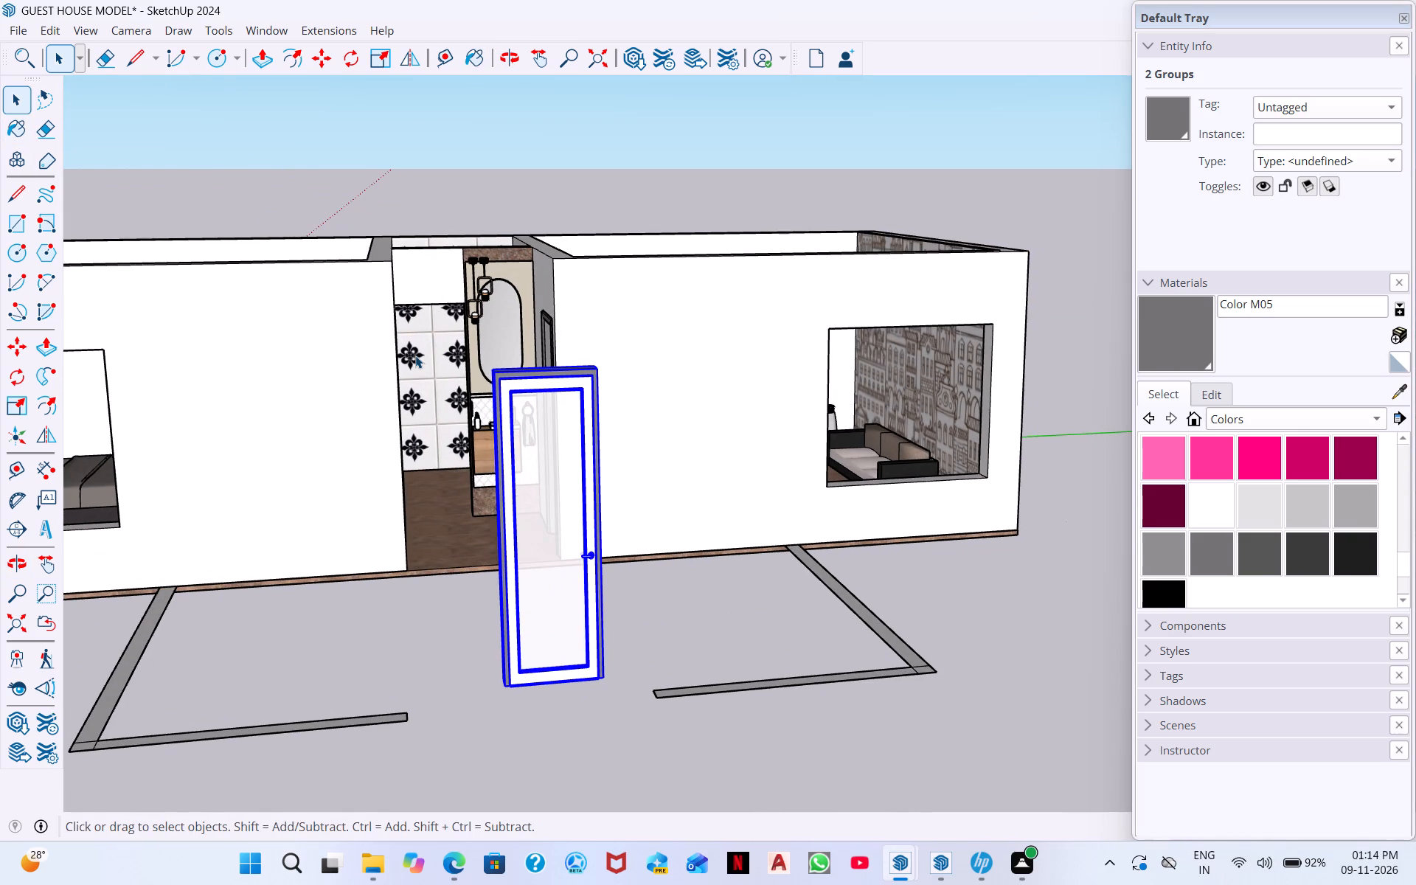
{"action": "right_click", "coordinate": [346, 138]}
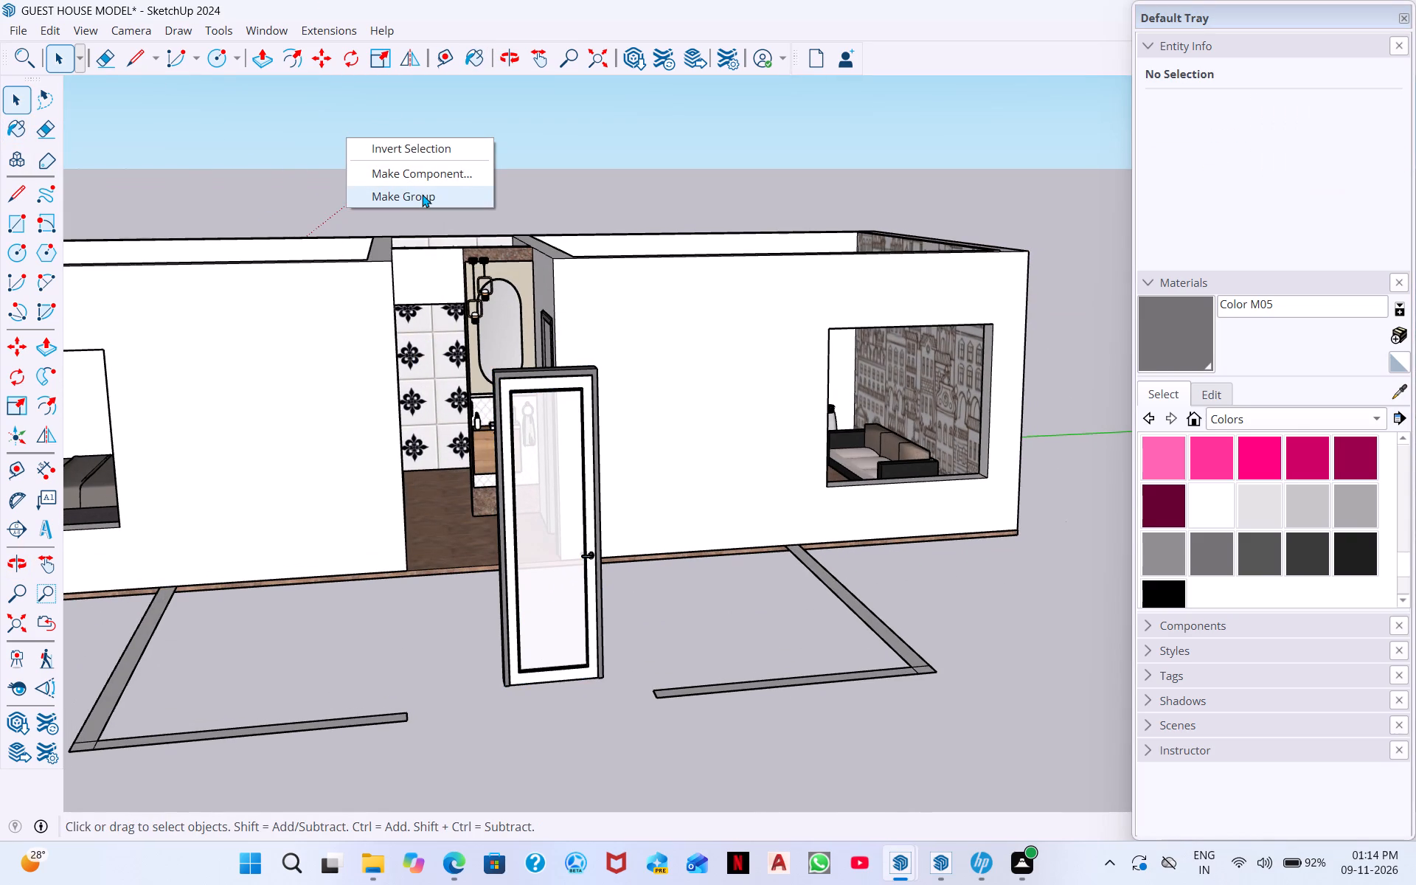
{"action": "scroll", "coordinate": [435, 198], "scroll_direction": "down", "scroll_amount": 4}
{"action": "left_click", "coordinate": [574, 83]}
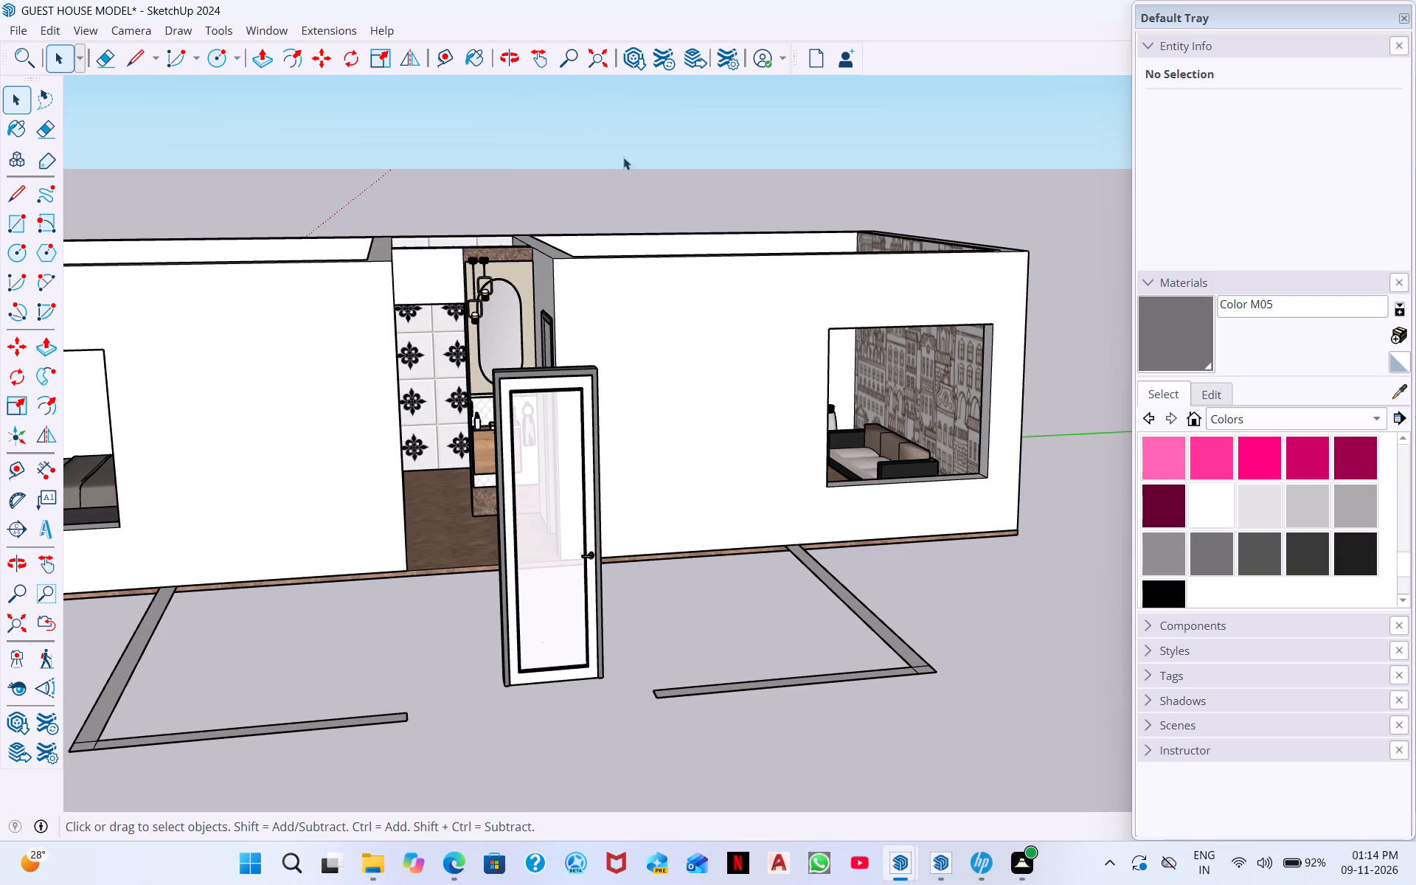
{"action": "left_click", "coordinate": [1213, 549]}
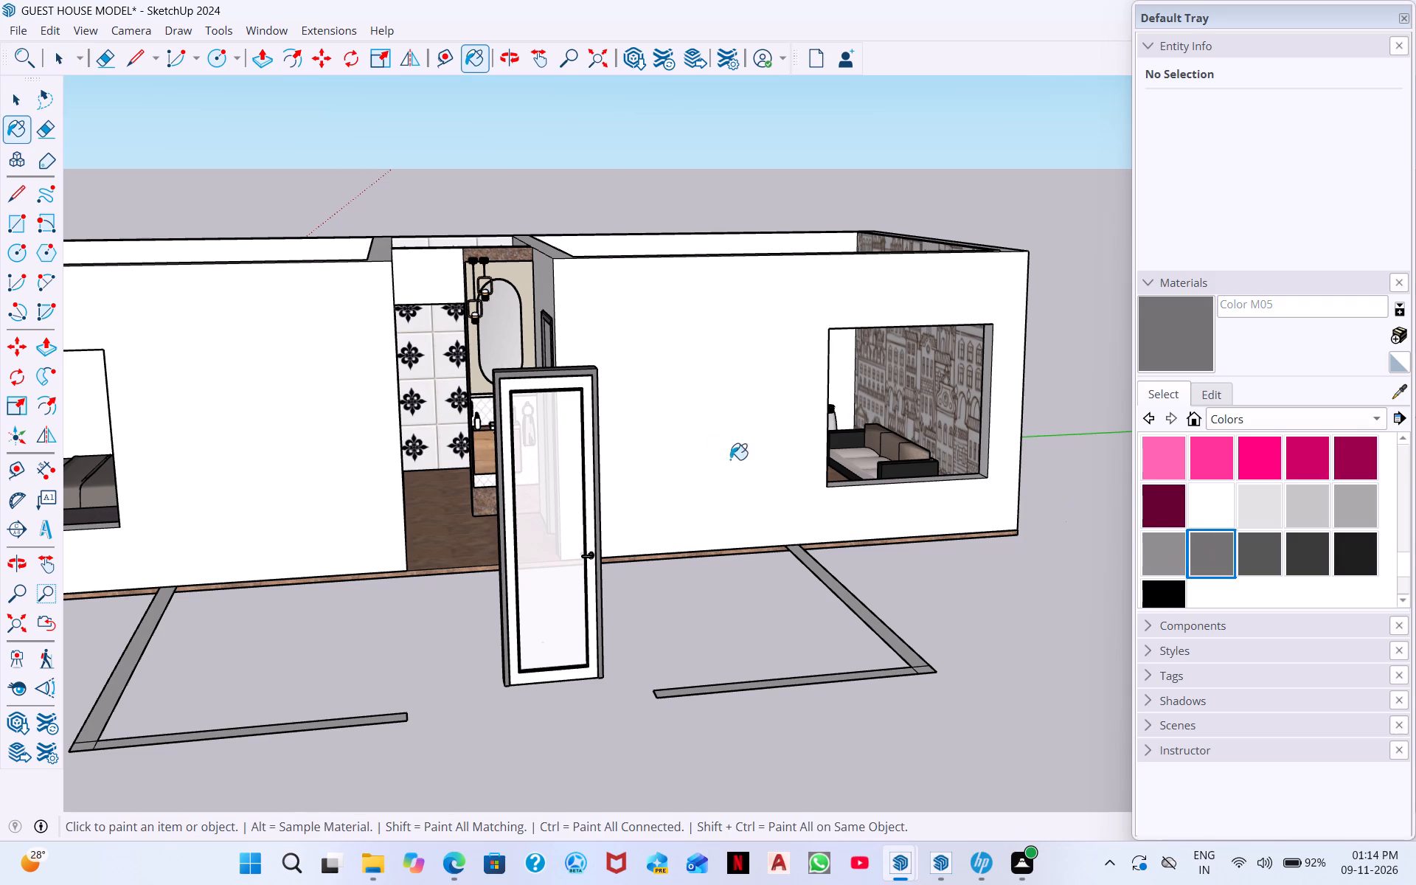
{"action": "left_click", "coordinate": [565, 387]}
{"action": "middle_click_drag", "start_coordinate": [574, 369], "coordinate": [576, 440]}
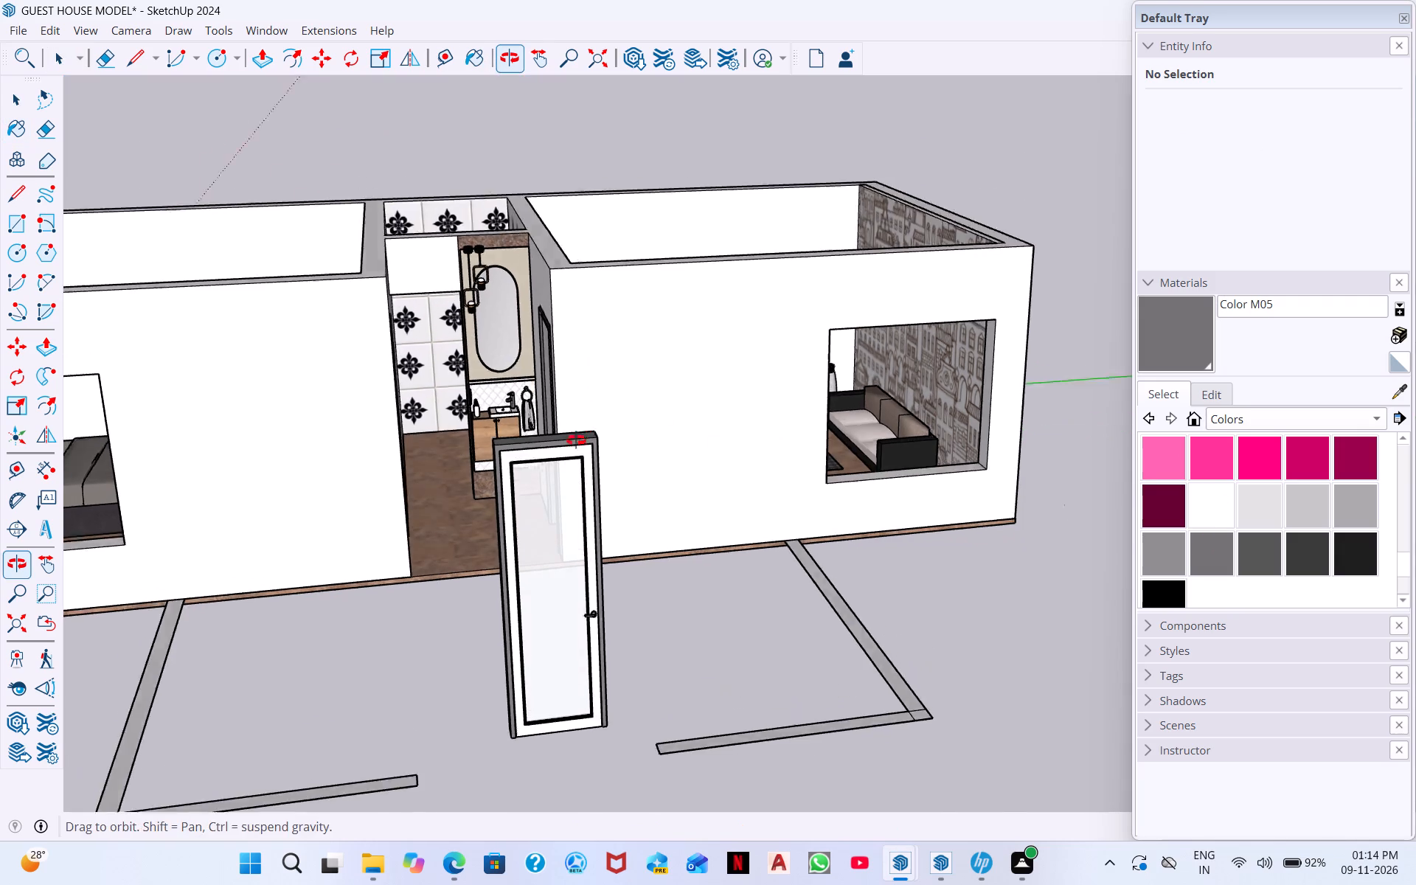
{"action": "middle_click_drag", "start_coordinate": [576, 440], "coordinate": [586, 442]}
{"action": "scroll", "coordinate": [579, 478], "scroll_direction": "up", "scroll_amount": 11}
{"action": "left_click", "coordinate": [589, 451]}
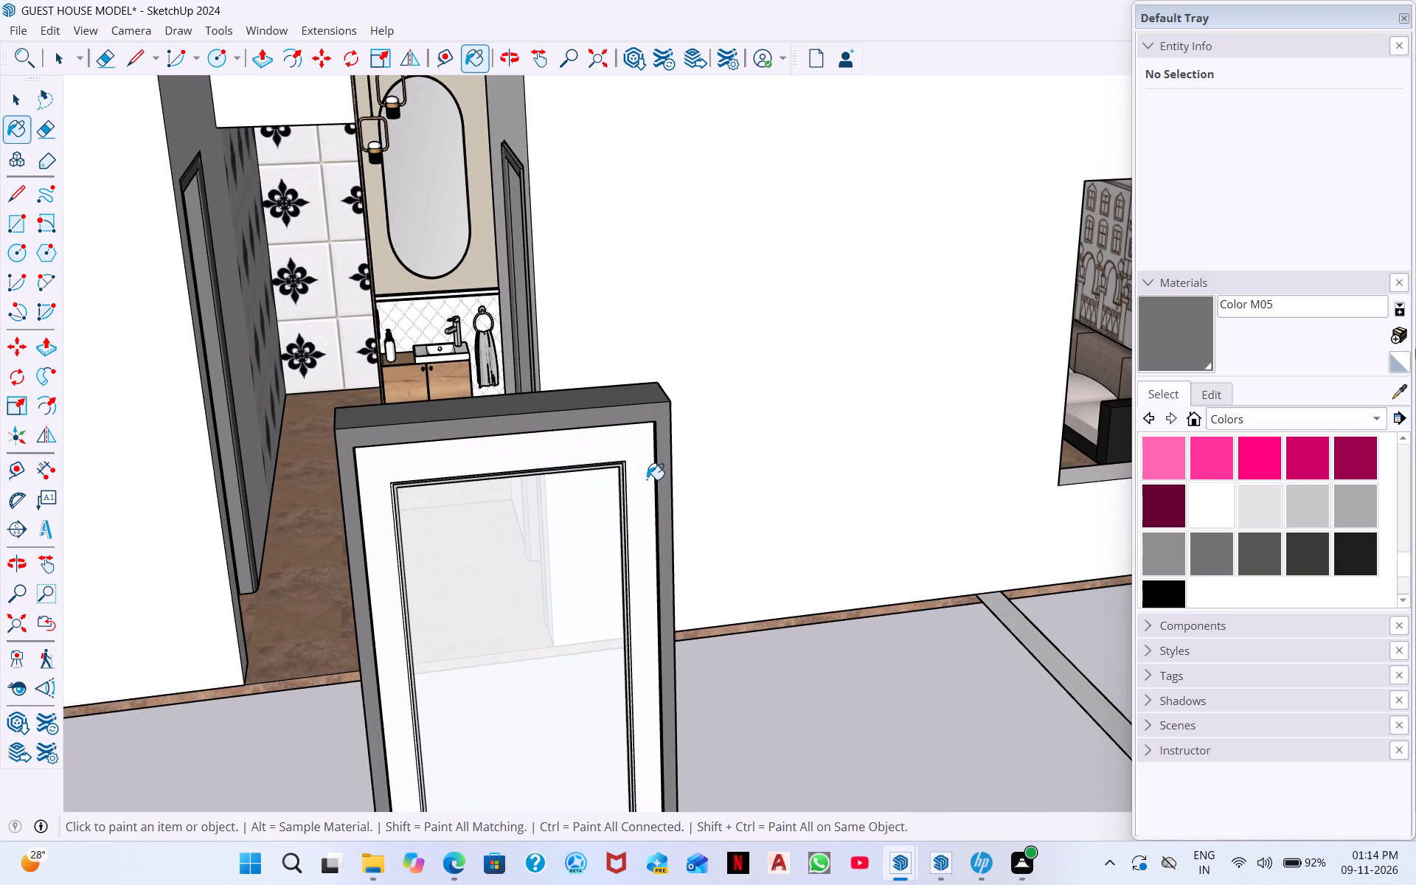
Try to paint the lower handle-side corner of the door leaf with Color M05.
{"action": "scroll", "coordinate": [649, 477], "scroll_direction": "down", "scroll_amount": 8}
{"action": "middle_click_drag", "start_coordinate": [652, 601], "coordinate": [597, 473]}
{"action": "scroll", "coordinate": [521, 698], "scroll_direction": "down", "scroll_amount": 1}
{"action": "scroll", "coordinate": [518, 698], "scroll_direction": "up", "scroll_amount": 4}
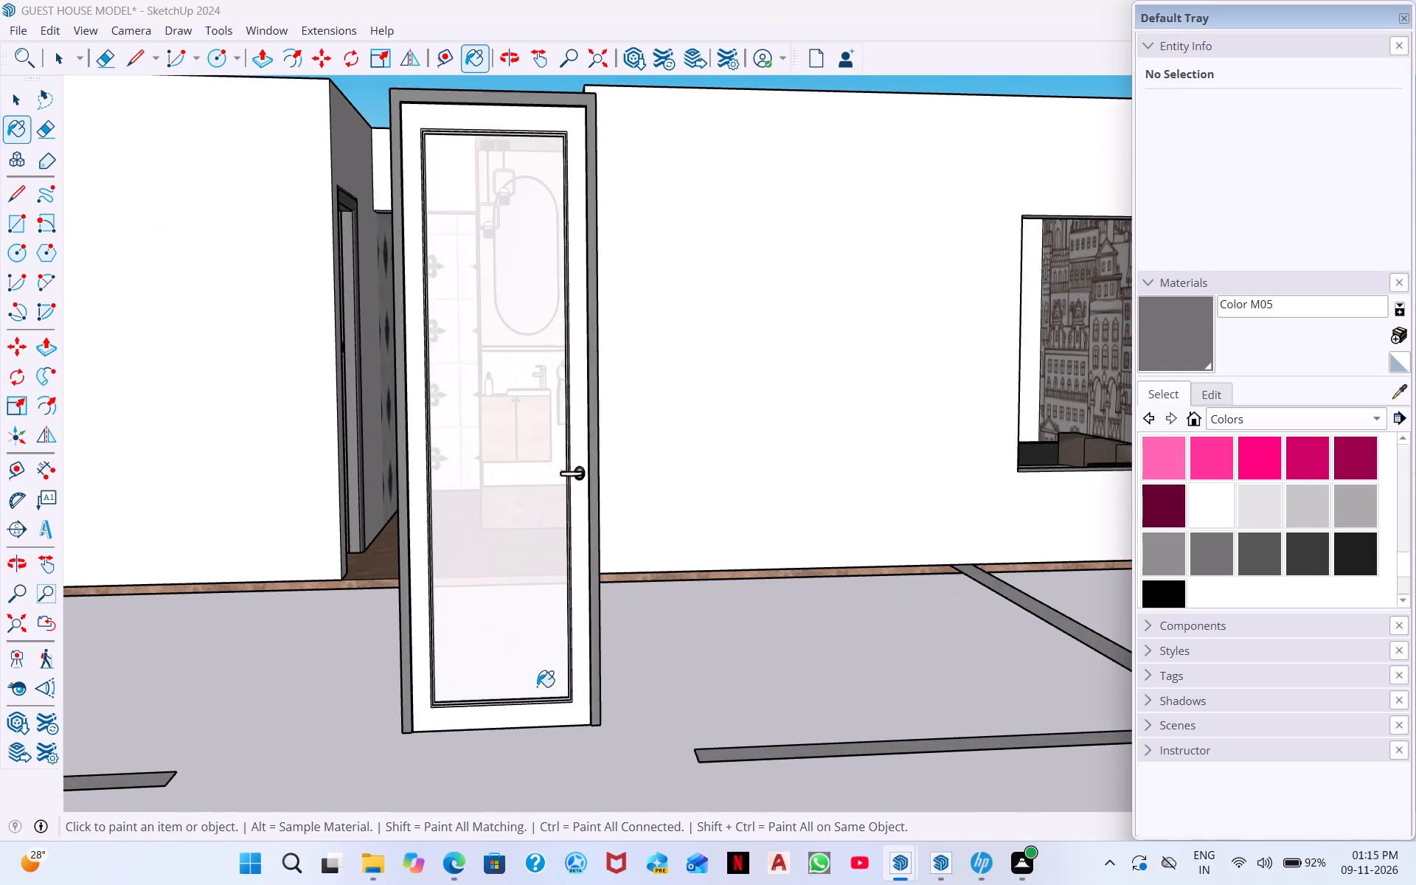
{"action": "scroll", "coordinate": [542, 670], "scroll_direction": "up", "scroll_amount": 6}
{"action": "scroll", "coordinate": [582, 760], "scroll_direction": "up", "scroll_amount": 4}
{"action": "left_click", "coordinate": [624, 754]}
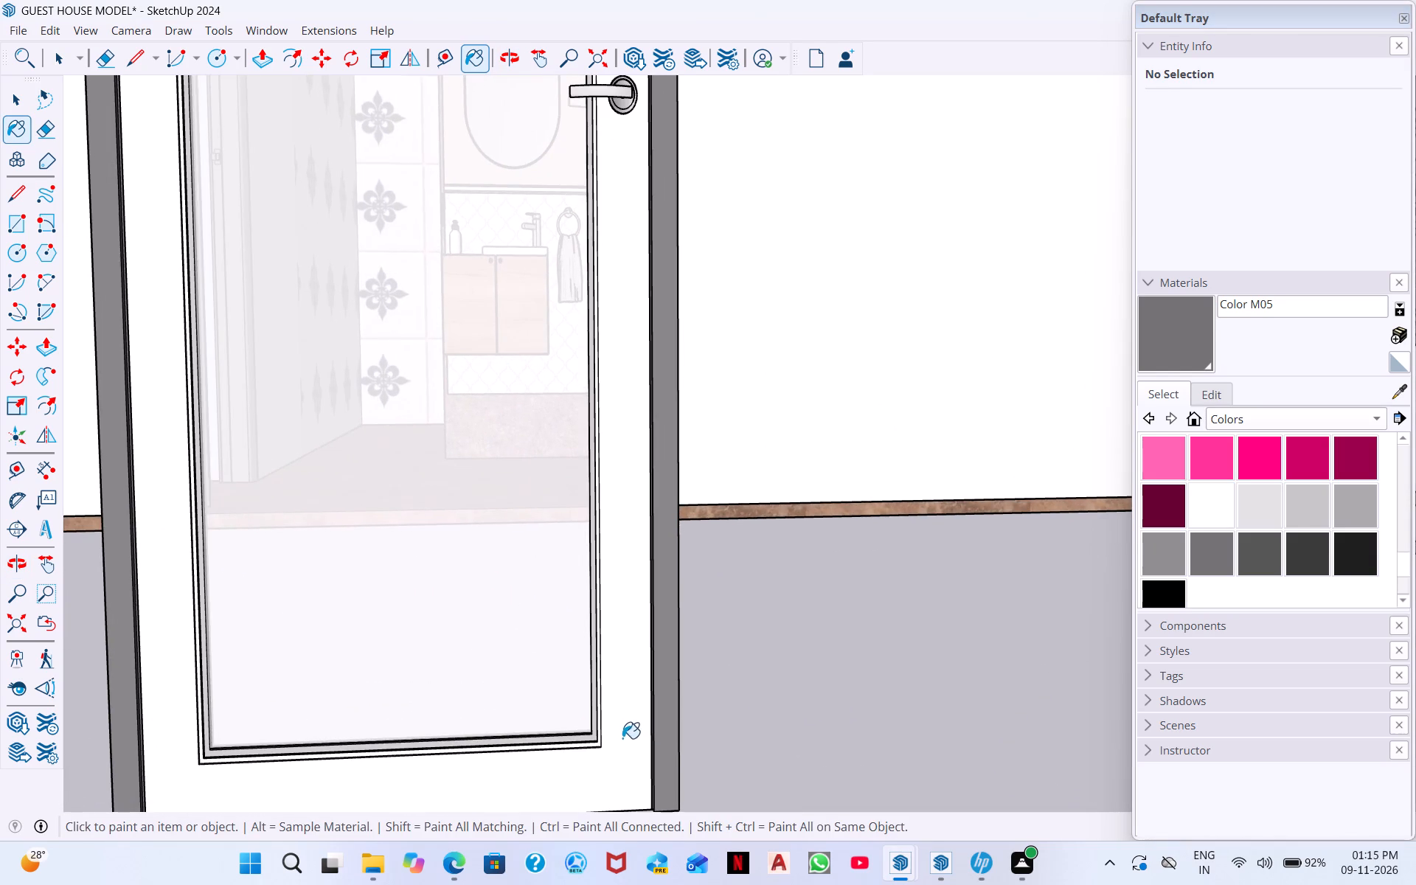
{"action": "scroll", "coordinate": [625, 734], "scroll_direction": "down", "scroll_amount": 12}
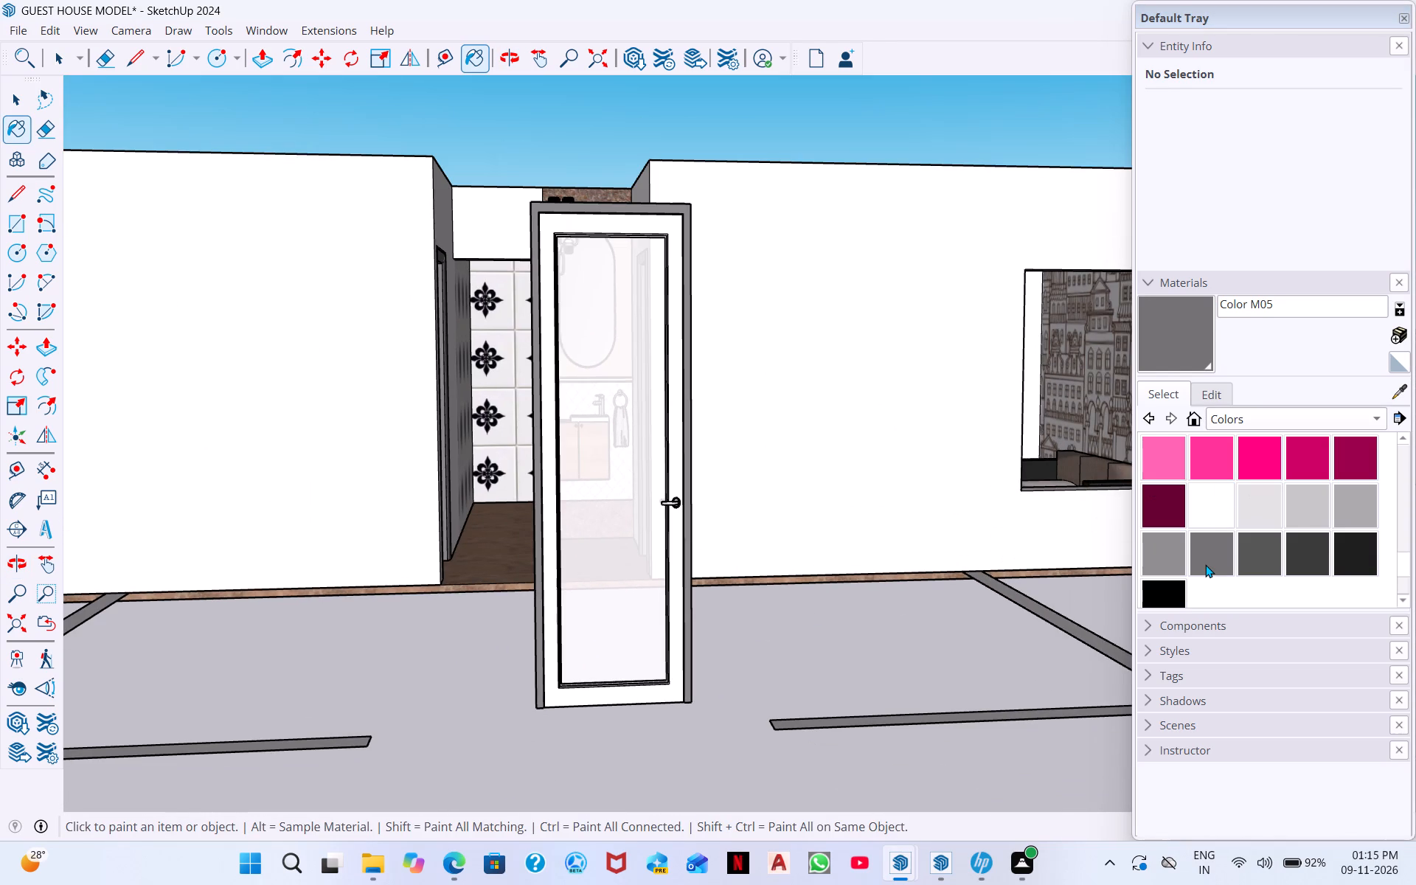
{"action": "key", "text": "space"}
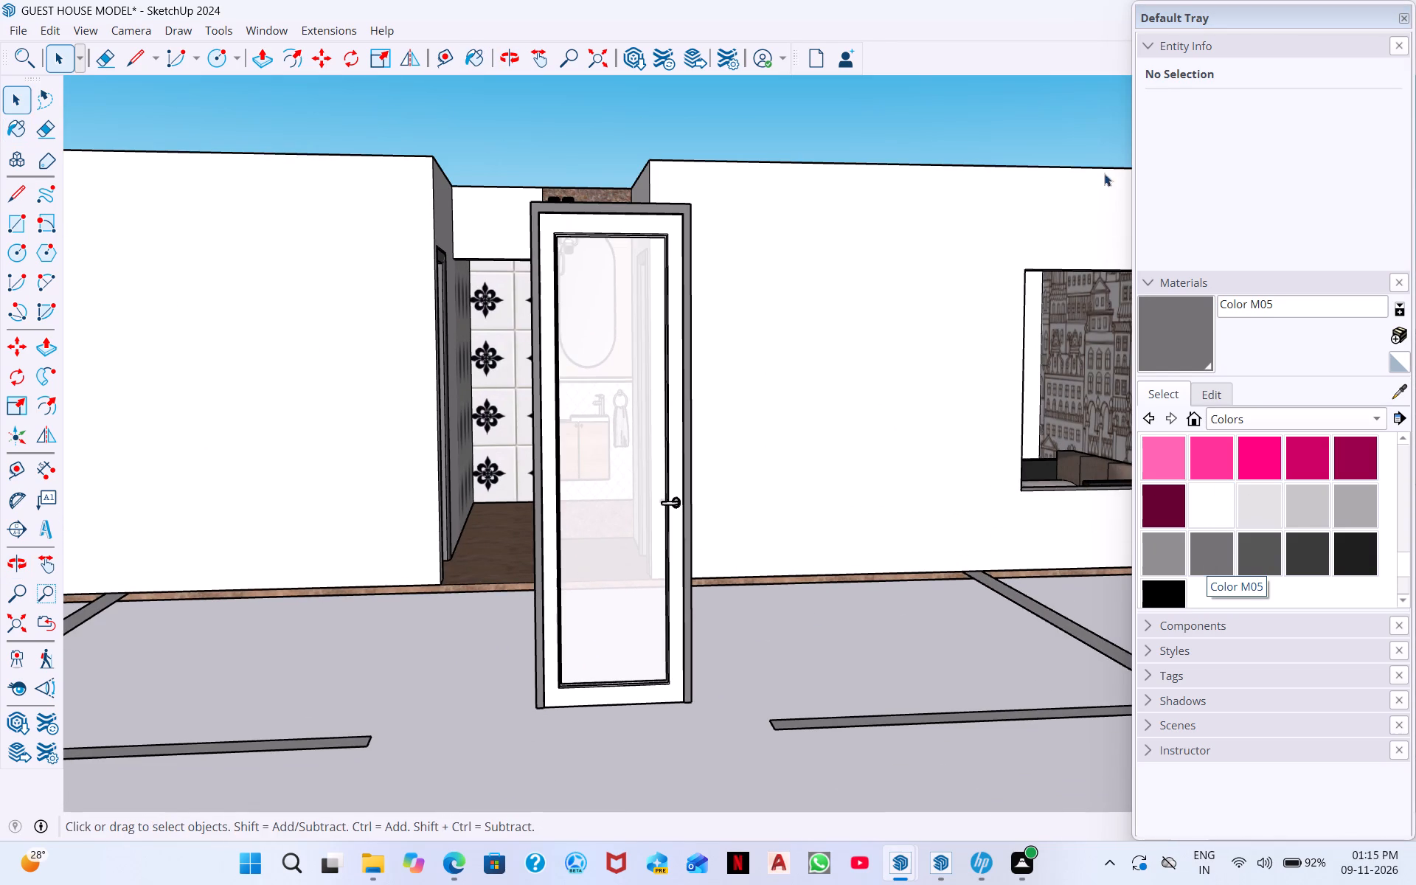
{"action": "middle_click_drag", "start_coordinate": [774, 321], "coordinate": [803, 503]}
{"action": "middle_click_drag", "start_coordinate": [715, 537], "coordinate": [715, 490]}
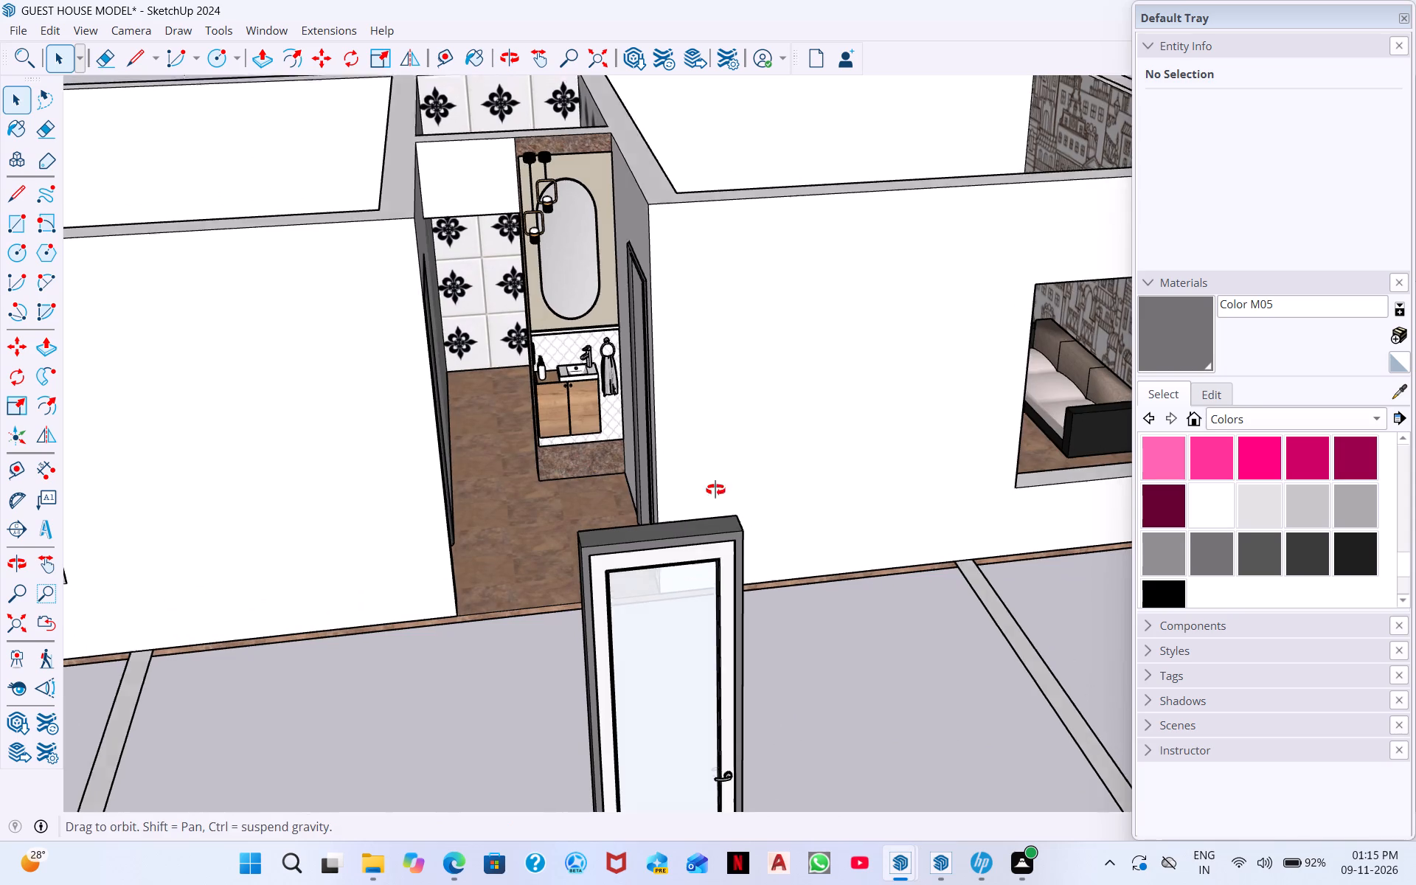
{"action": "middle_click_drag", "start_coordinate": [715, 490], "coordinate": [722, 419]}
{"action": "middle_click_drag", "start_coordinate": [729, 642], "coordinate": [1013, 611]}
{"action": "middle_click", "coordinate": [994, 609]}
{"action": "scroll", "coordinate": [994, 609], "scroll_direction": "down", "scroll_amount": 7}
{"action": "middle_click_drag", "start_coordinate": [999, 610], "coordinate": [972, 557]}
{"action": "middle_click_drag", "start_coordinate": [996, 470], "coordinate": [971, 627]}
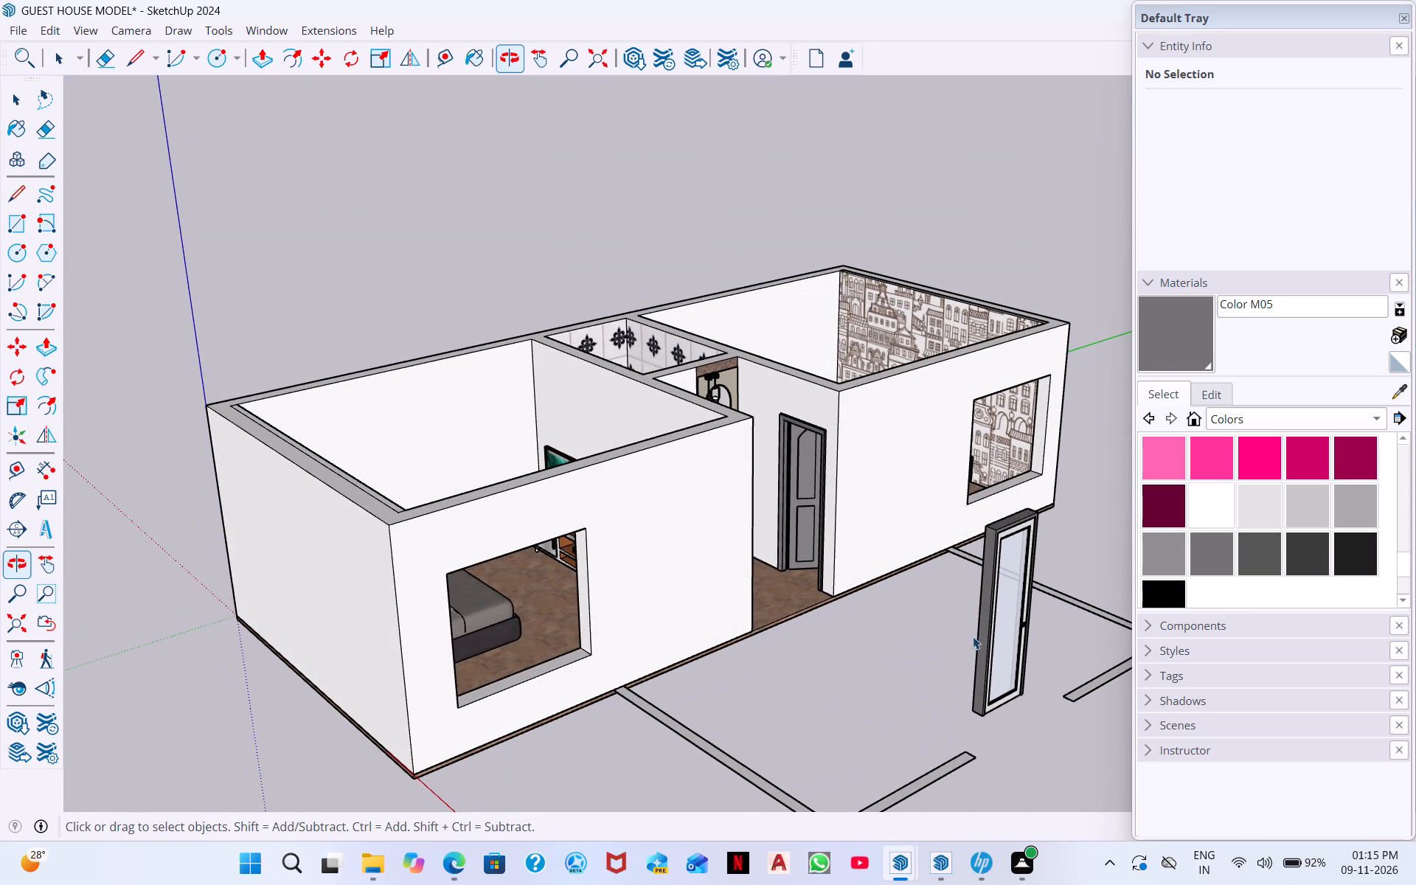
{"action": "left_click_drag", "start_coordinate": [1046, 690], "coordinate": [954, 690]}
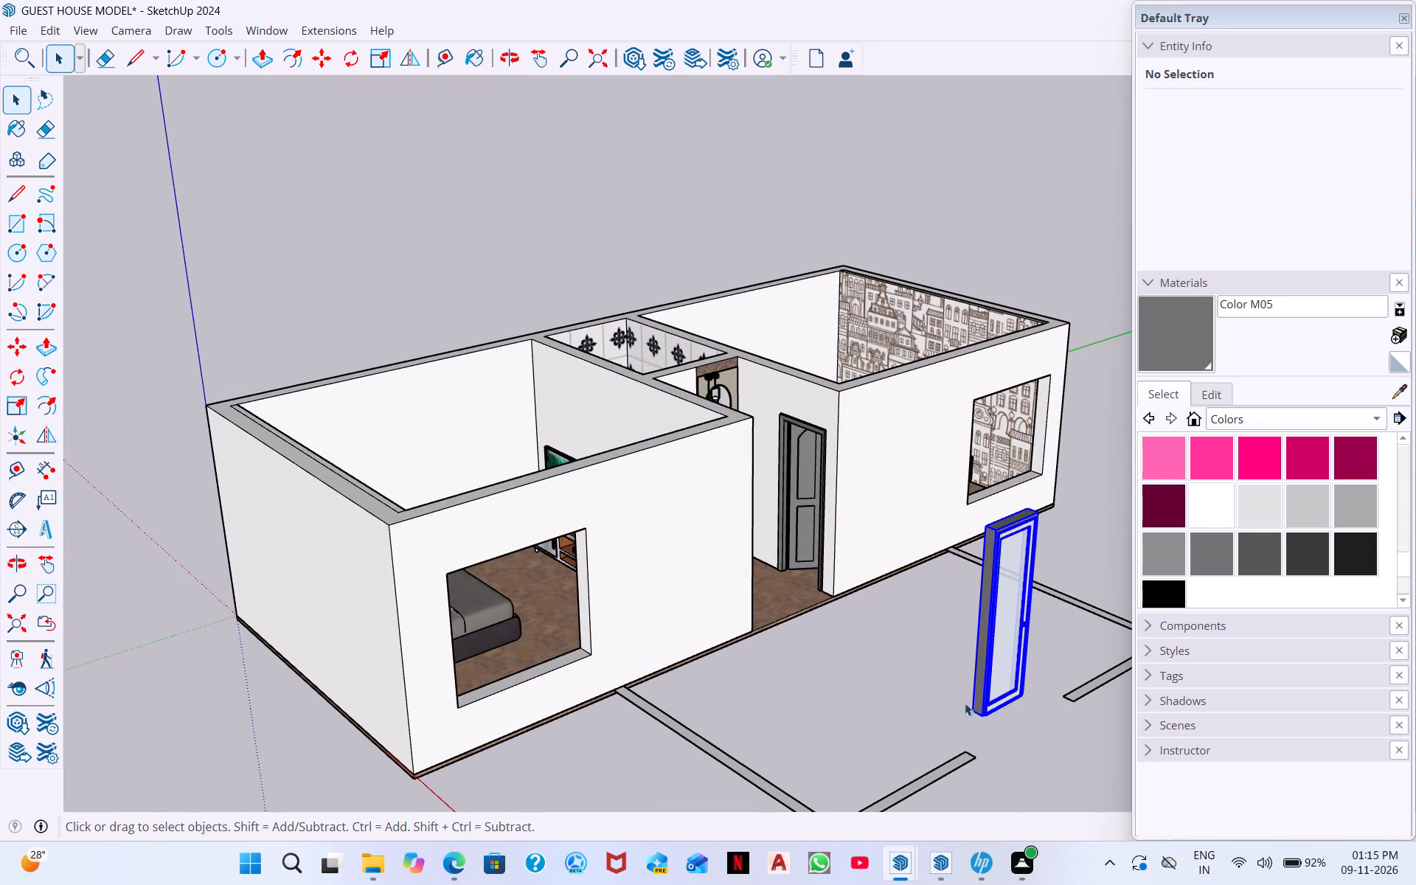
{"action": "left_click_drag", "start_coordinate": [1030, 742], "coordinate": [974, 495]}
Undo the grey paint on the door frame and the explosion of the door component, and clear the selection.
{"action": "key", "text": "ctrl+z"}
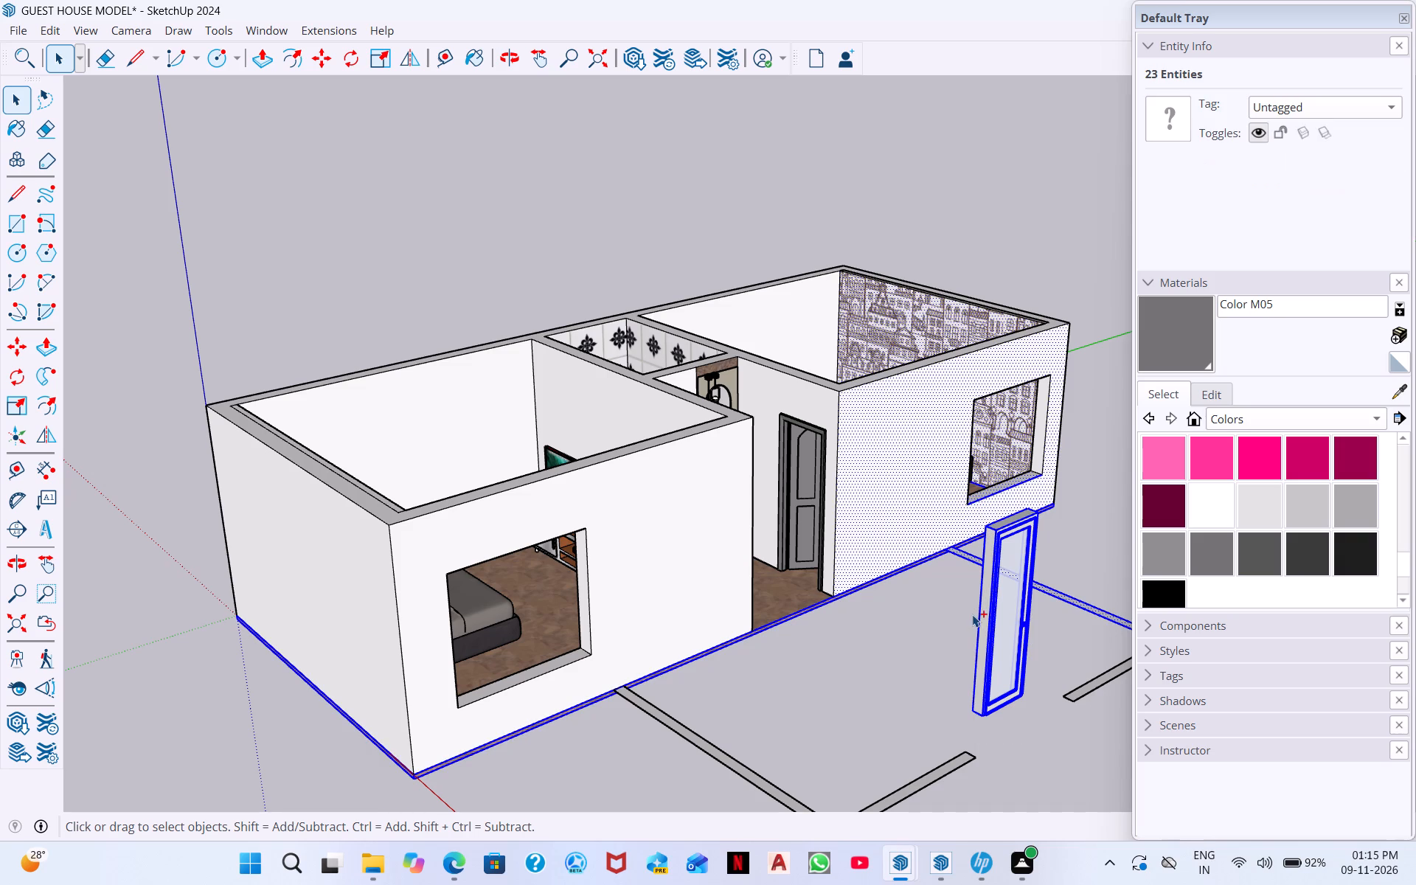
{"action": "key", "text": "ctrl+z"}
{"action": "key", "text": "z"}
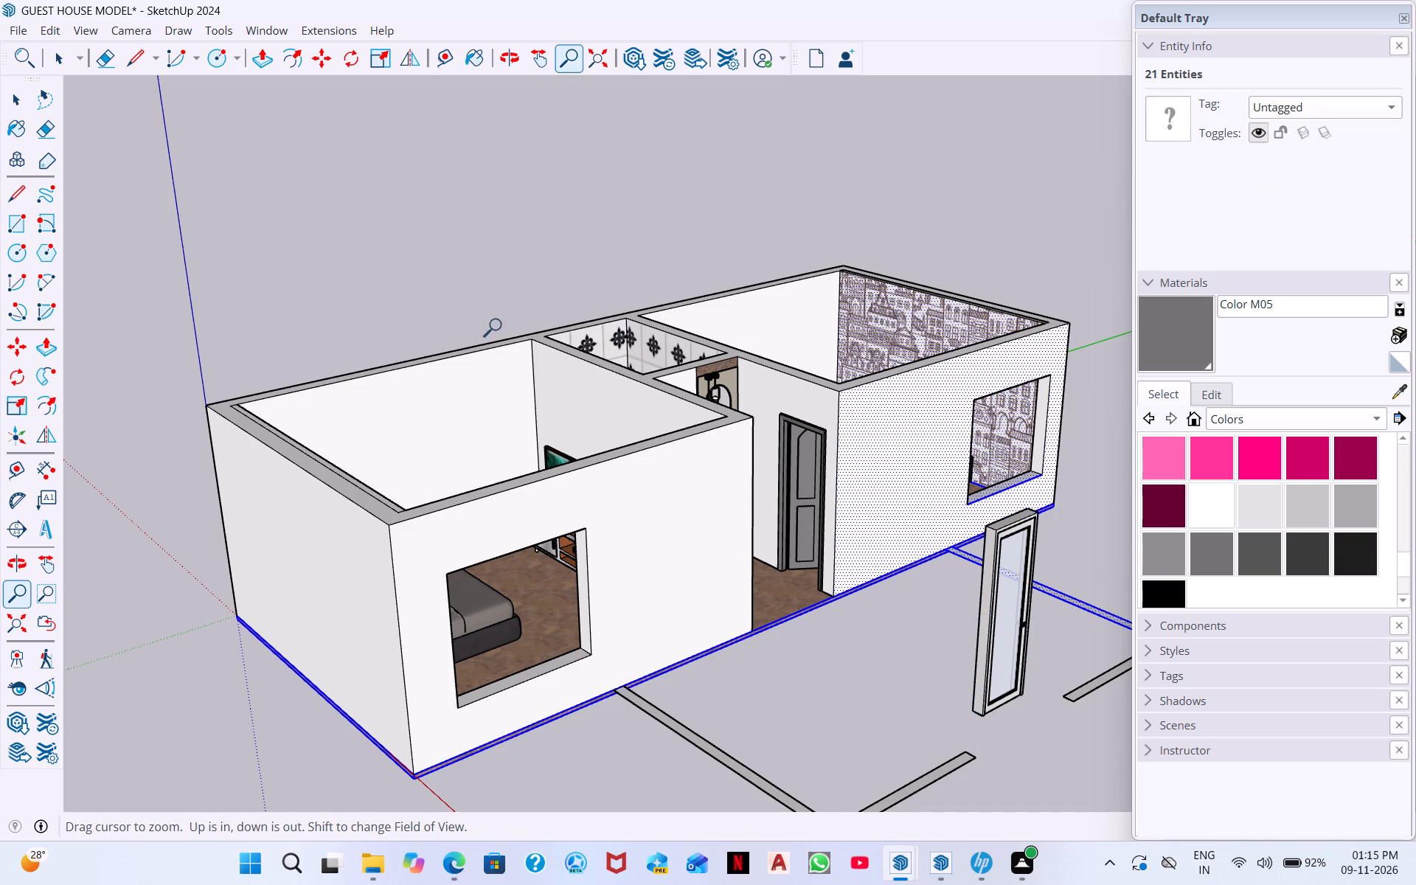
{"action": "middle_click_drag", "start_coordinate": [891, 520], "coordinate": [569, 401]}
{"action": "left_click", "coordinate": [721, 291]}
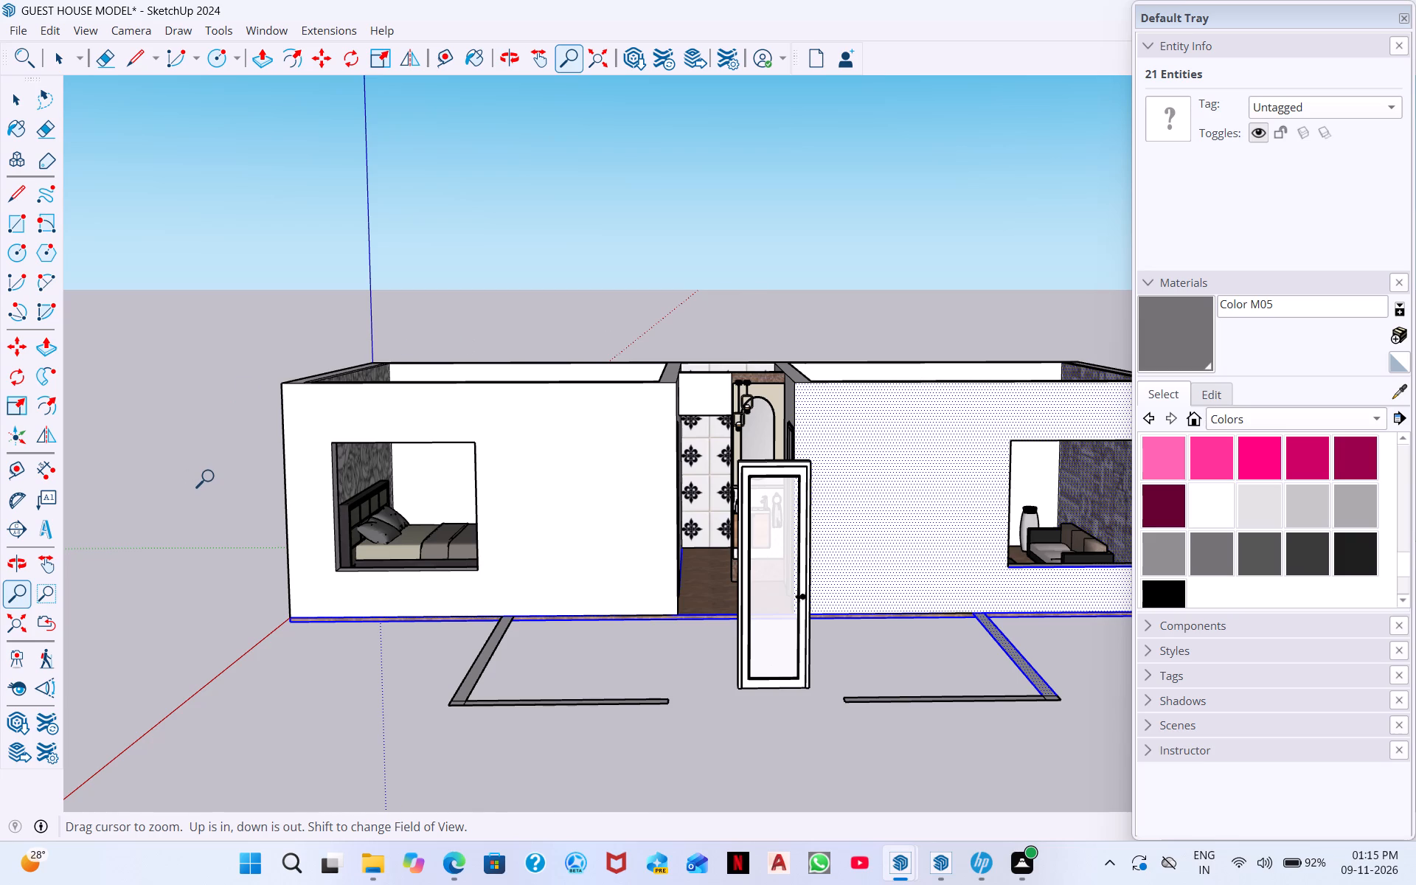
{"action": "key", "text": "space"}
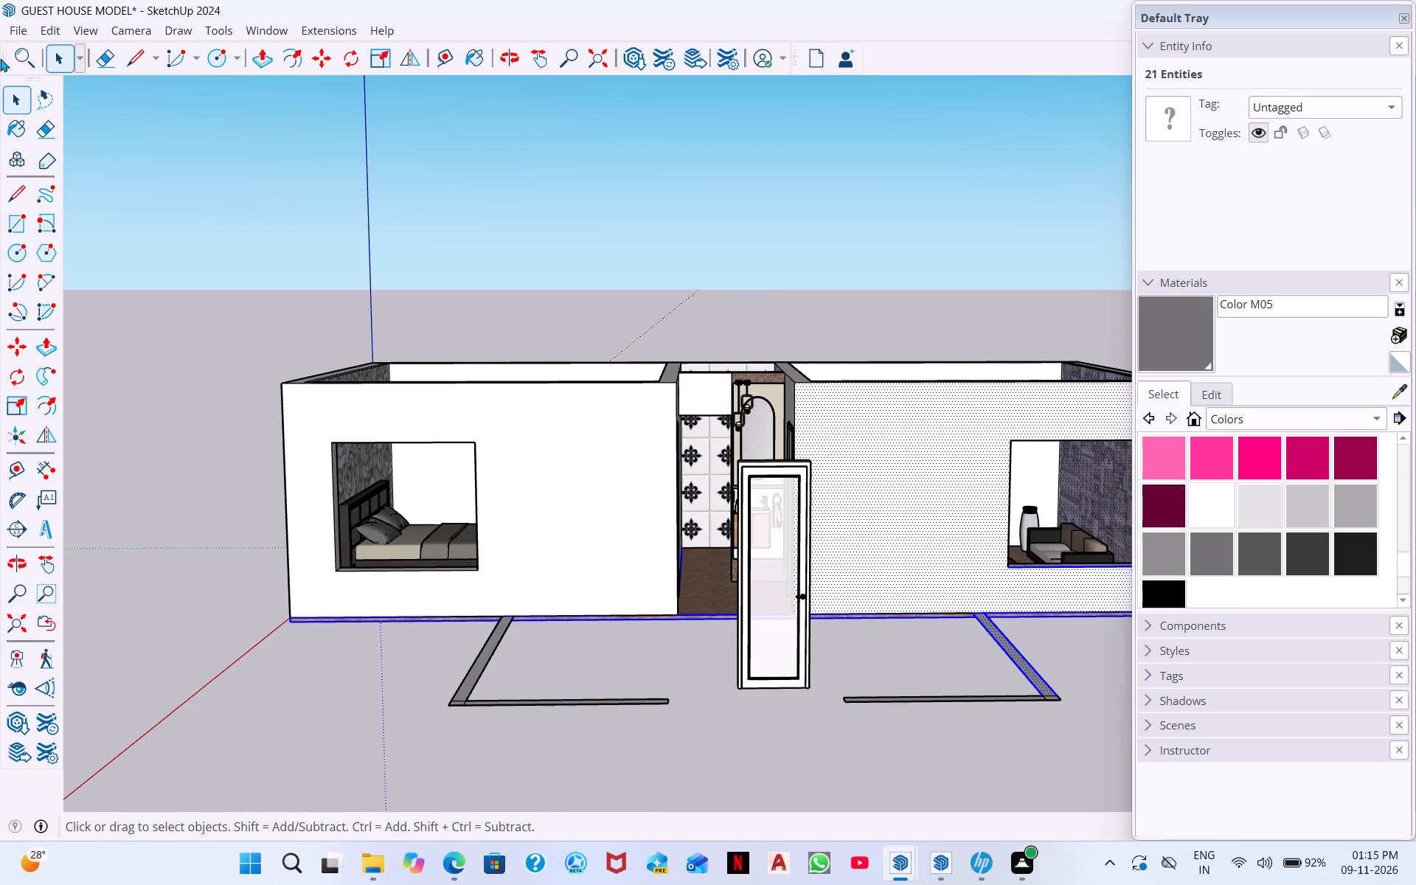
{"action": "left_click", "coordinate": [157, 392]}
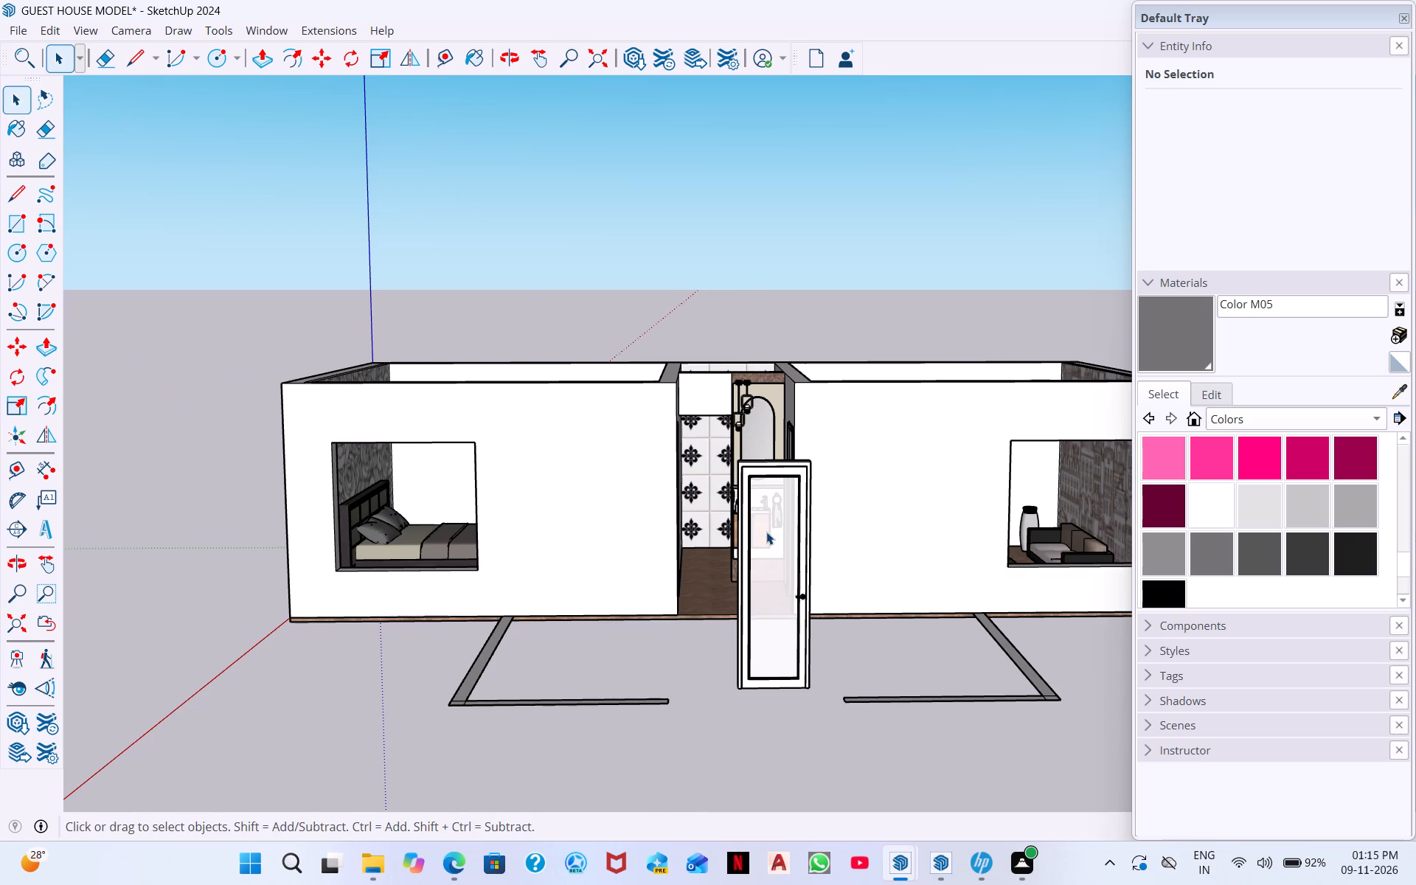
Paint the PVC glass door standing in front of the house with the grey Color M05.
{"action": "scroll", "coordinate": [766, 532], "scroll_direction": "up", "scroll_amount": 3}
{"action": "middle_click_drag", "start_coordinate": [832, 578], "coordinate": [1032, 684]}
{"action": "left_click", "coordinate": [1207, 559]}
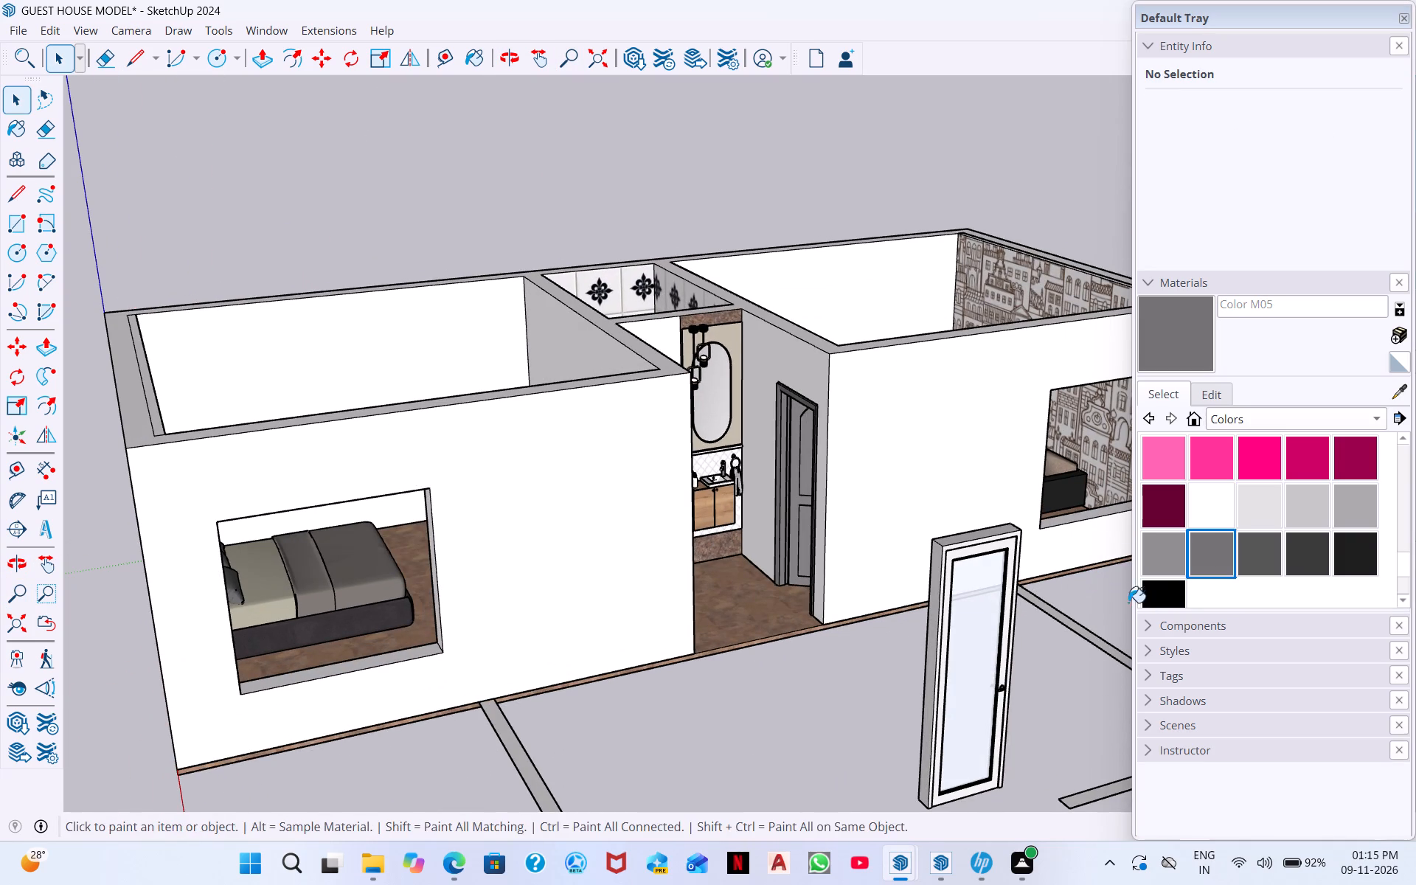
{"action": "scroll", "coordinate": [919, 563], "scroll_direction": "up", "scroll_amount": 5}
{"action": "left_click", "coordinate": [977, 555]}
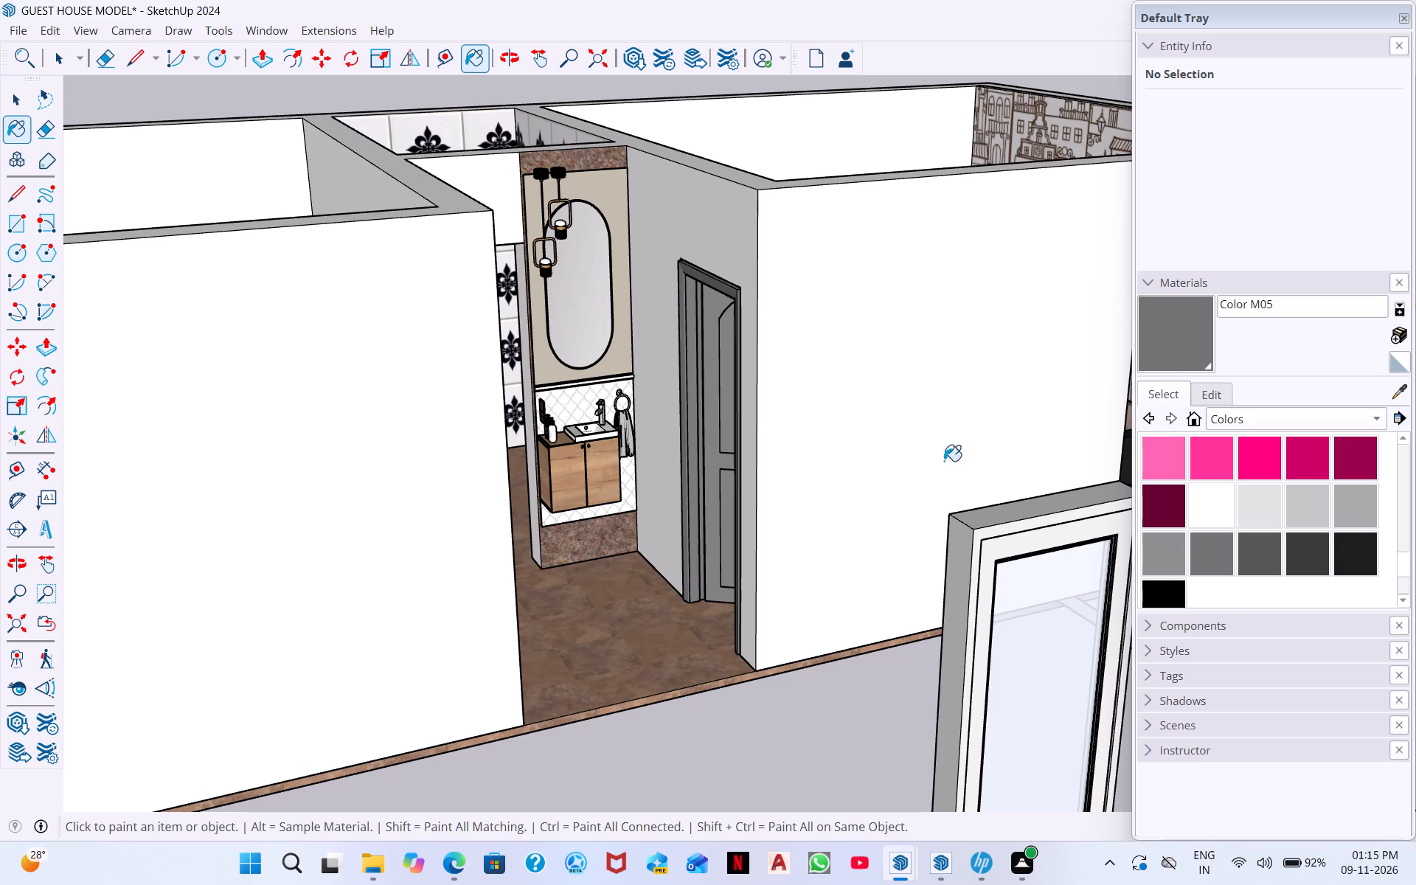
{"action": "key", "text": "space"}
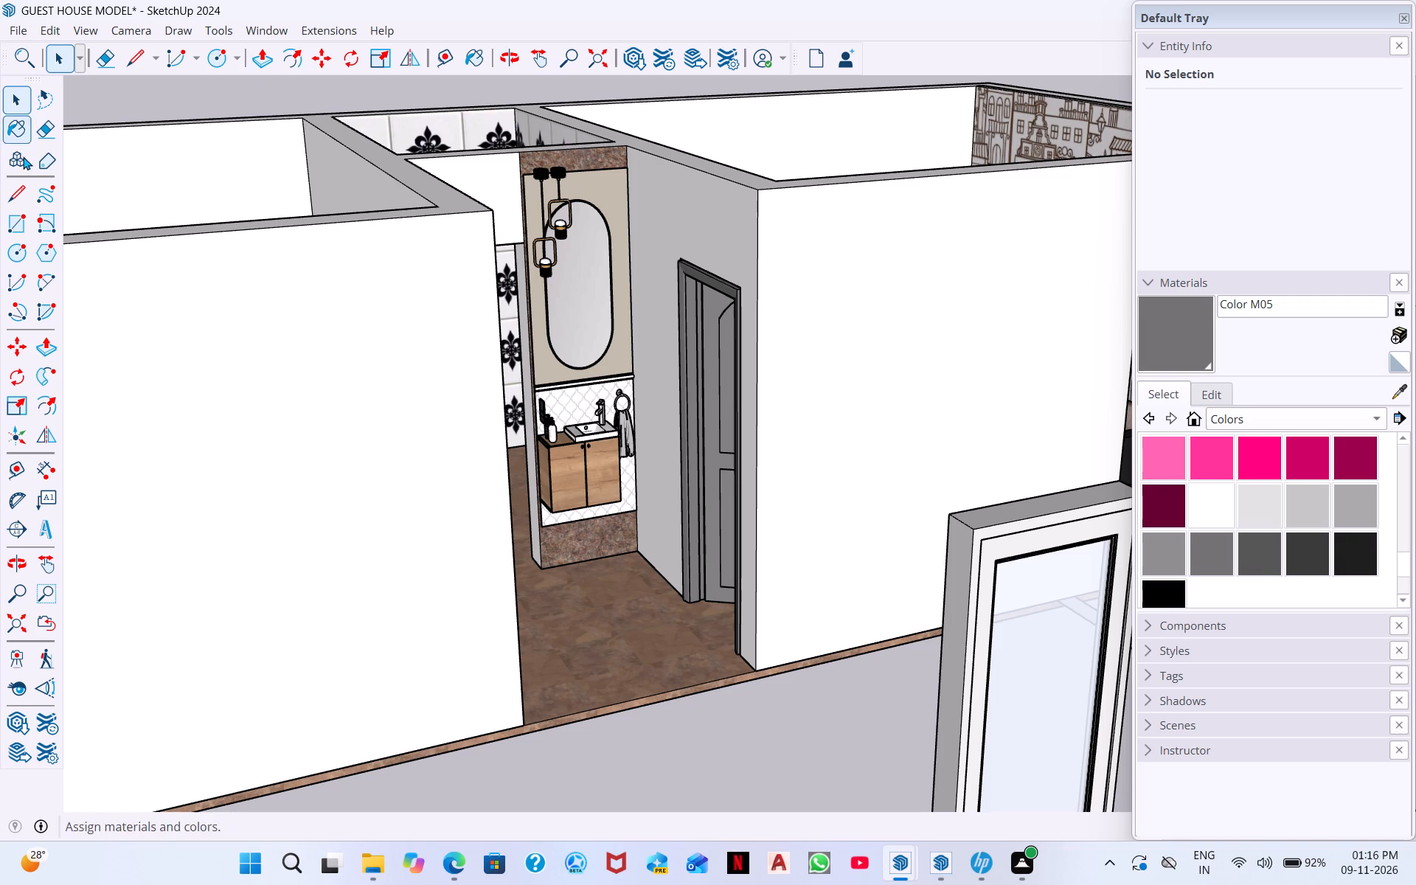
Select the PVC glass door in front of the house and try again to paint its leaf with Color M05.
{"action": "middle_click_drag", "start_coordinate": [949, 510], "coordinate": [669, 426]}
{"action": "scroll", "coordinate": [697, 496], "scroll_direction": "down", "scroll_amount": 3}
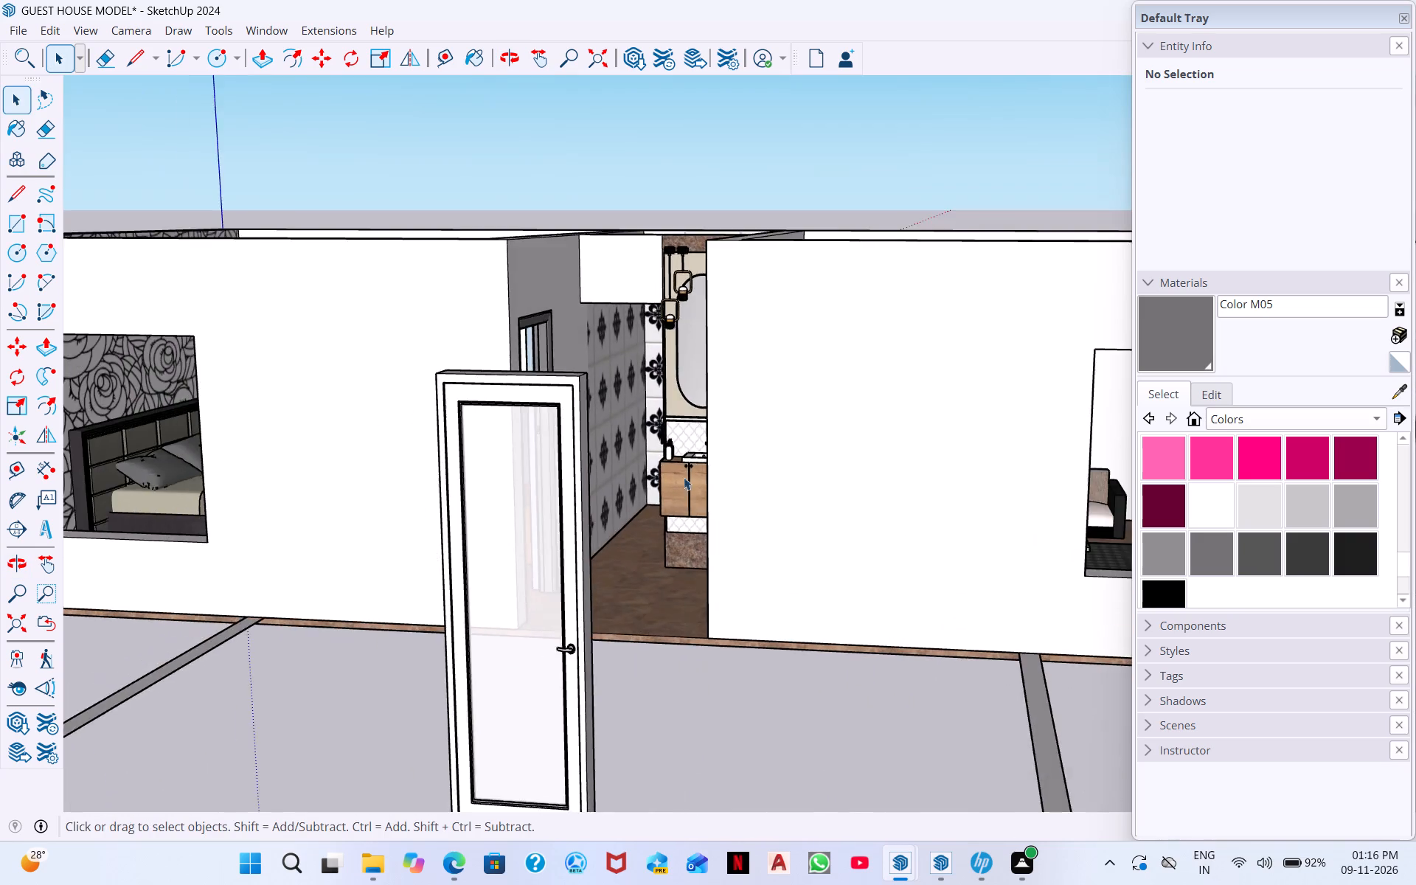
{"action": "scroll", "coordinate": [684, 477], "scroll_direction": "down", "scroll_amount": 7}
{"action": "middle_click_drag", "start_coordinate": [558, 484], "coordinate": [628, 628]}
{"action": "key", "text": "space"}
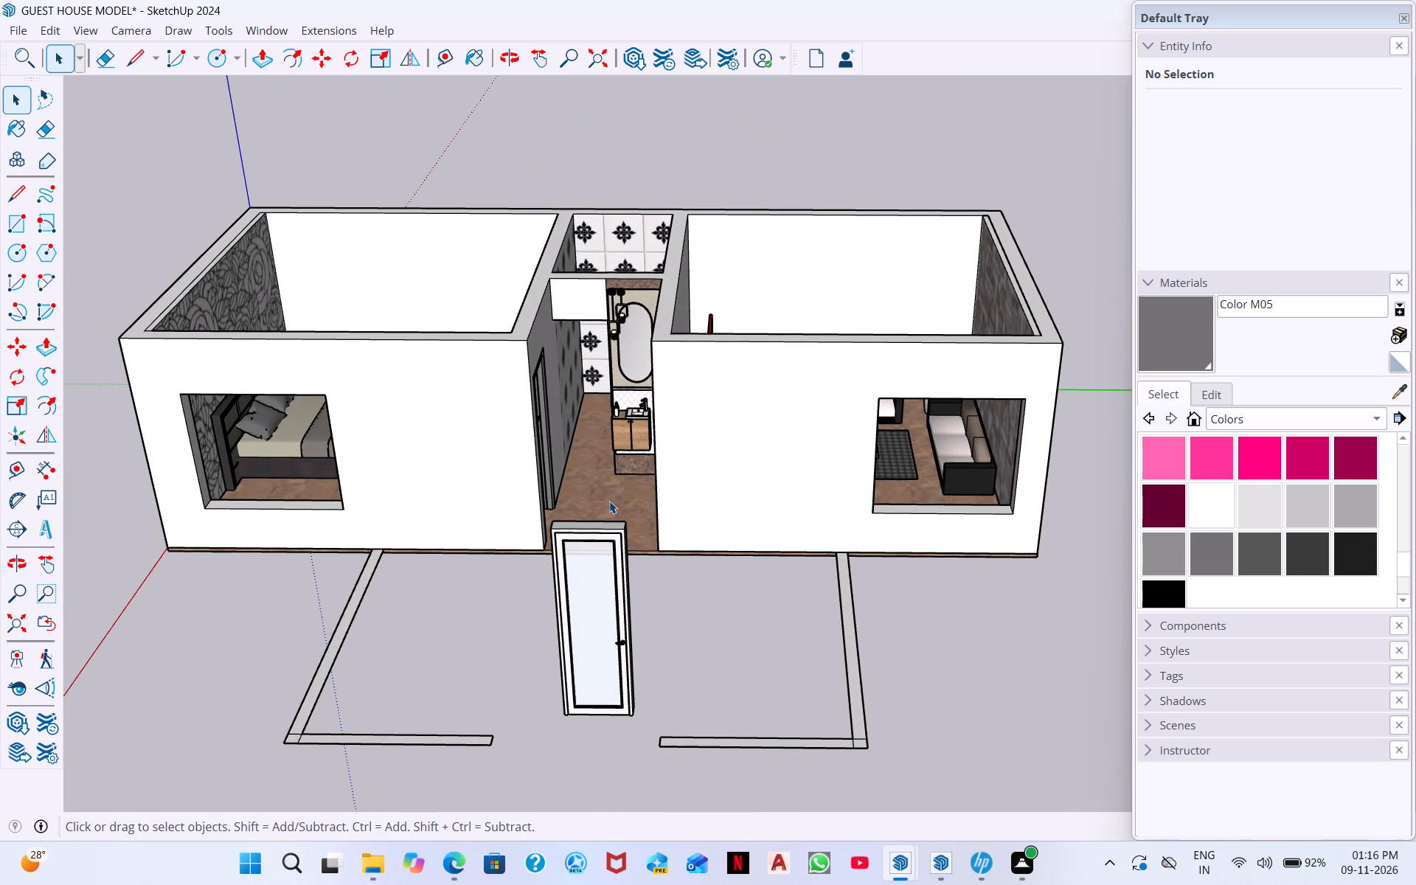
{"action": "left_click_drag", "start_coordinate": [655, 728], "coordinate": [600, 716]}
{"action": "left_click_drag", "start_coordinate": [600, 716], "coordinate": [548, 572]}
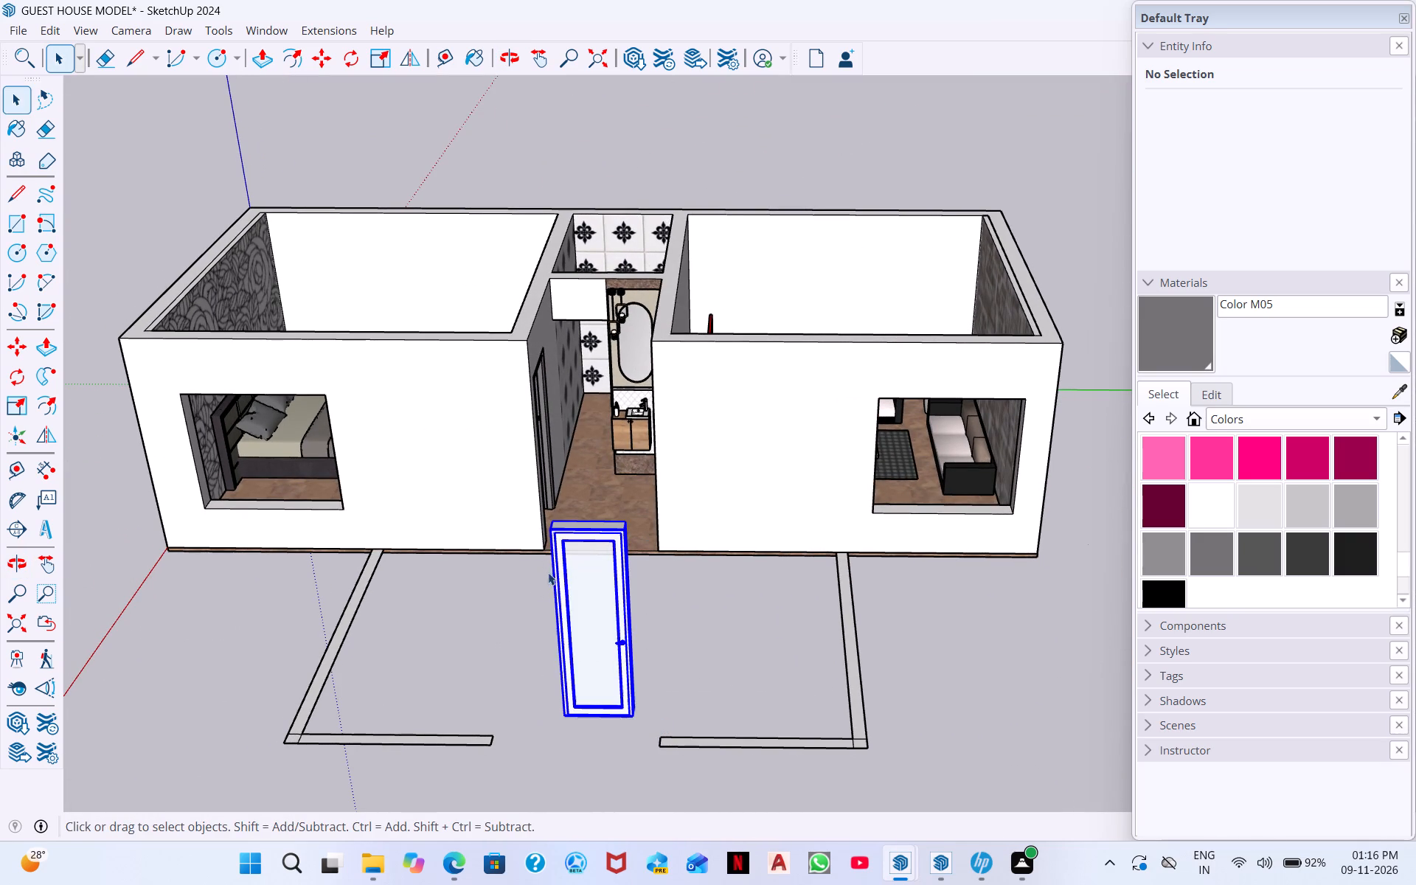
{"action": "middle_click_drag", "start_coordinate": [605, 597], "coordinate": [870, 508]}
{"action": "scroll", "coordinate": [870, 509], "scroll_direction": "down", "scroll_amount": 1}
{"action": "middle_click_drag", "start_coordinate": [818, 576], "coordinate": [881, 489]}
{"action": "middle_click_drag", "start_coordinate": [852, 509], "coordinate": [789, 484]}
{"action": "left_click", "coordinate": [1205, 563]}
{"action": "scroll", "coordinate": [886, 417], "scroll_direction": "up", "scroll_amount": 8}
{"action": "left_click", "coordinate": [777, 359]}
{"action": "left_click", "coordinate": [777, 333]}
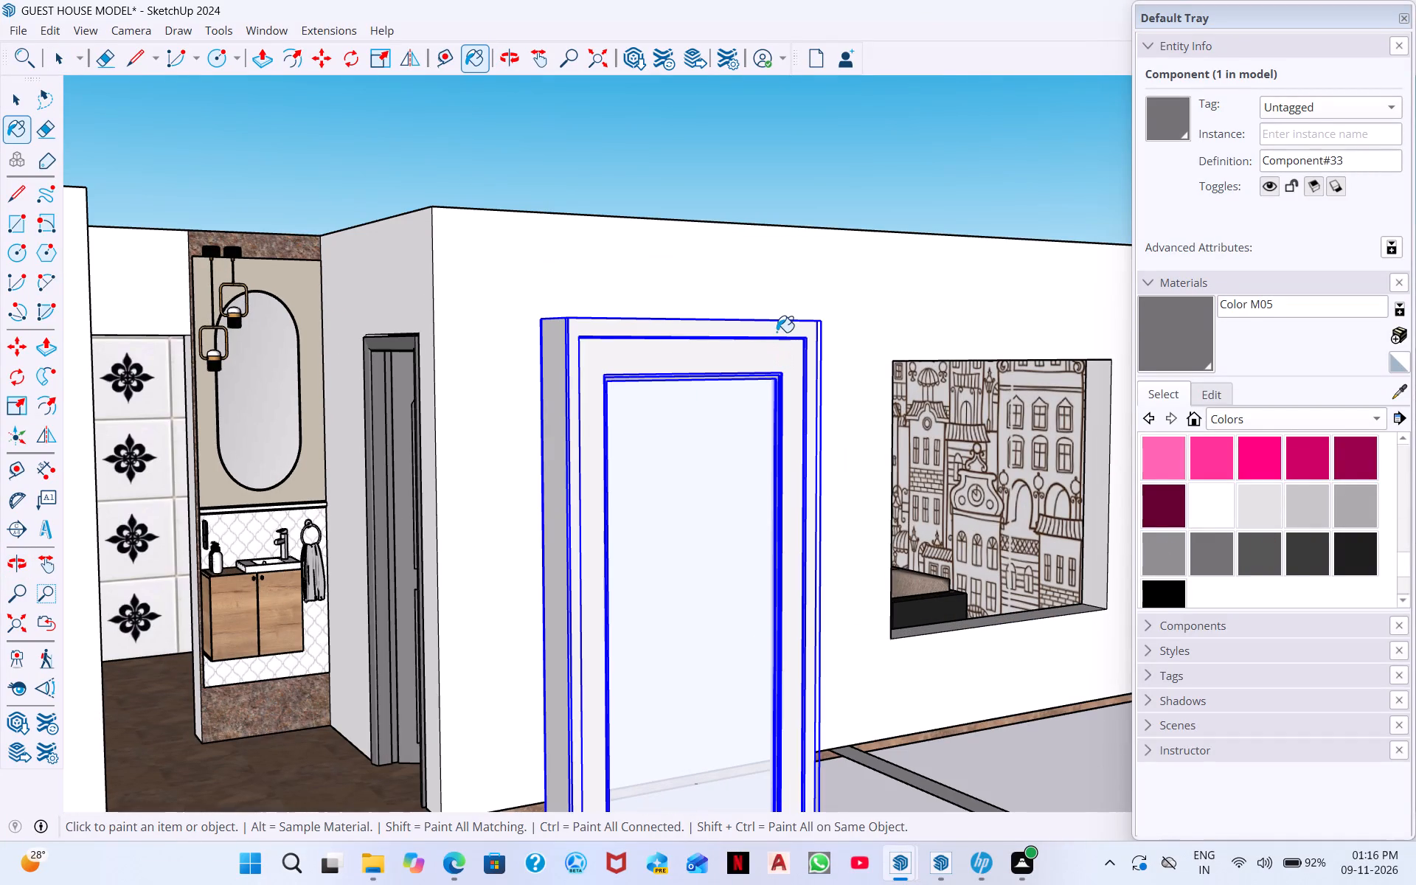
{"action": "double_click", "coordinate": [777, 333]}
Explode the PVC glass door component into its separate groups.
{"action": "middle_click_drag", "start_coordinate": [850, 400], "coordinate": [829, 470]}
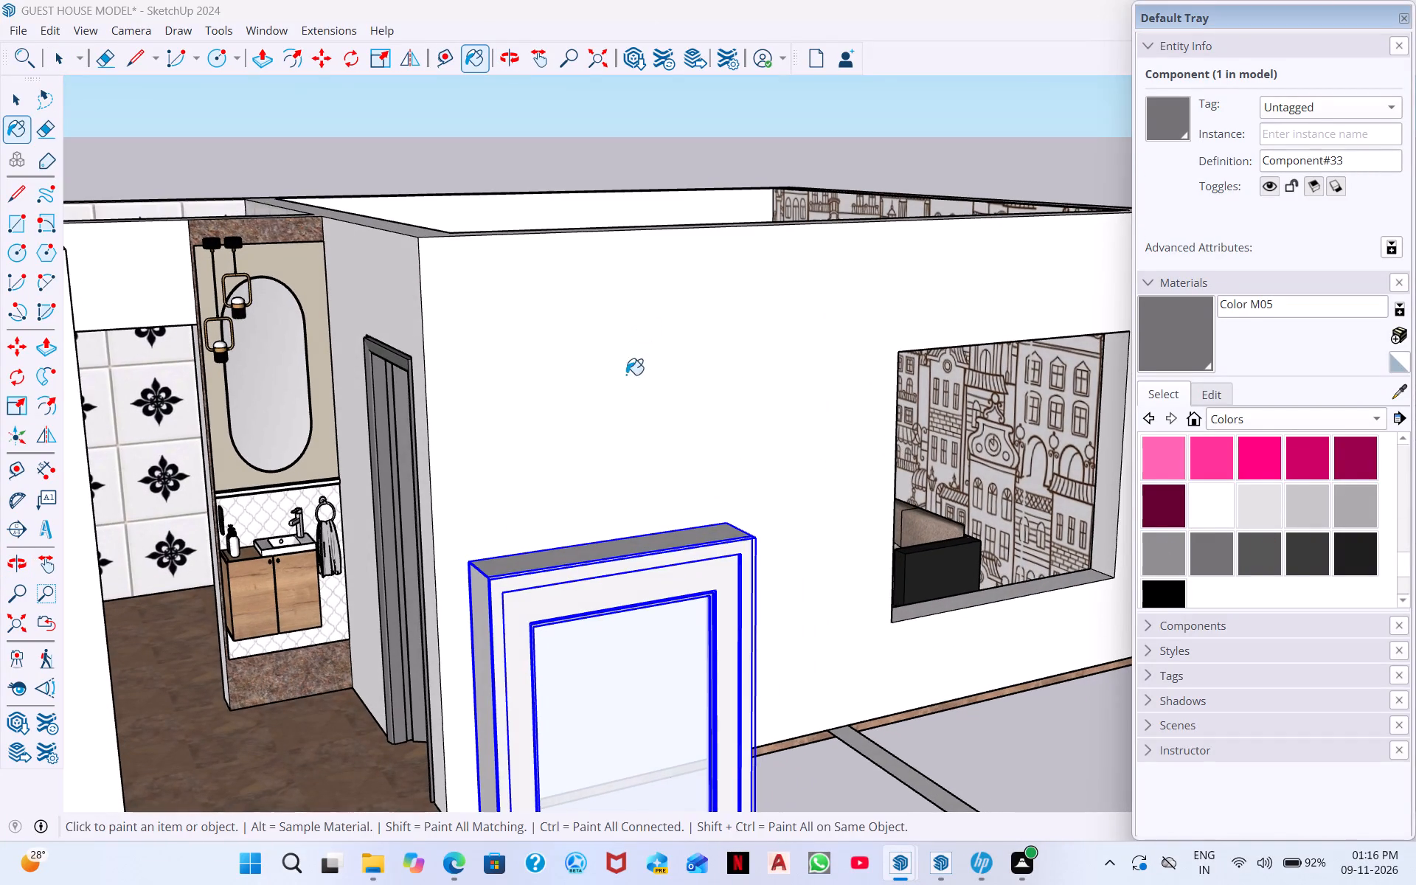
{"action": "middle_click_drag", "start_coordinate": [658, 588], "coordinate": [605, 310]}
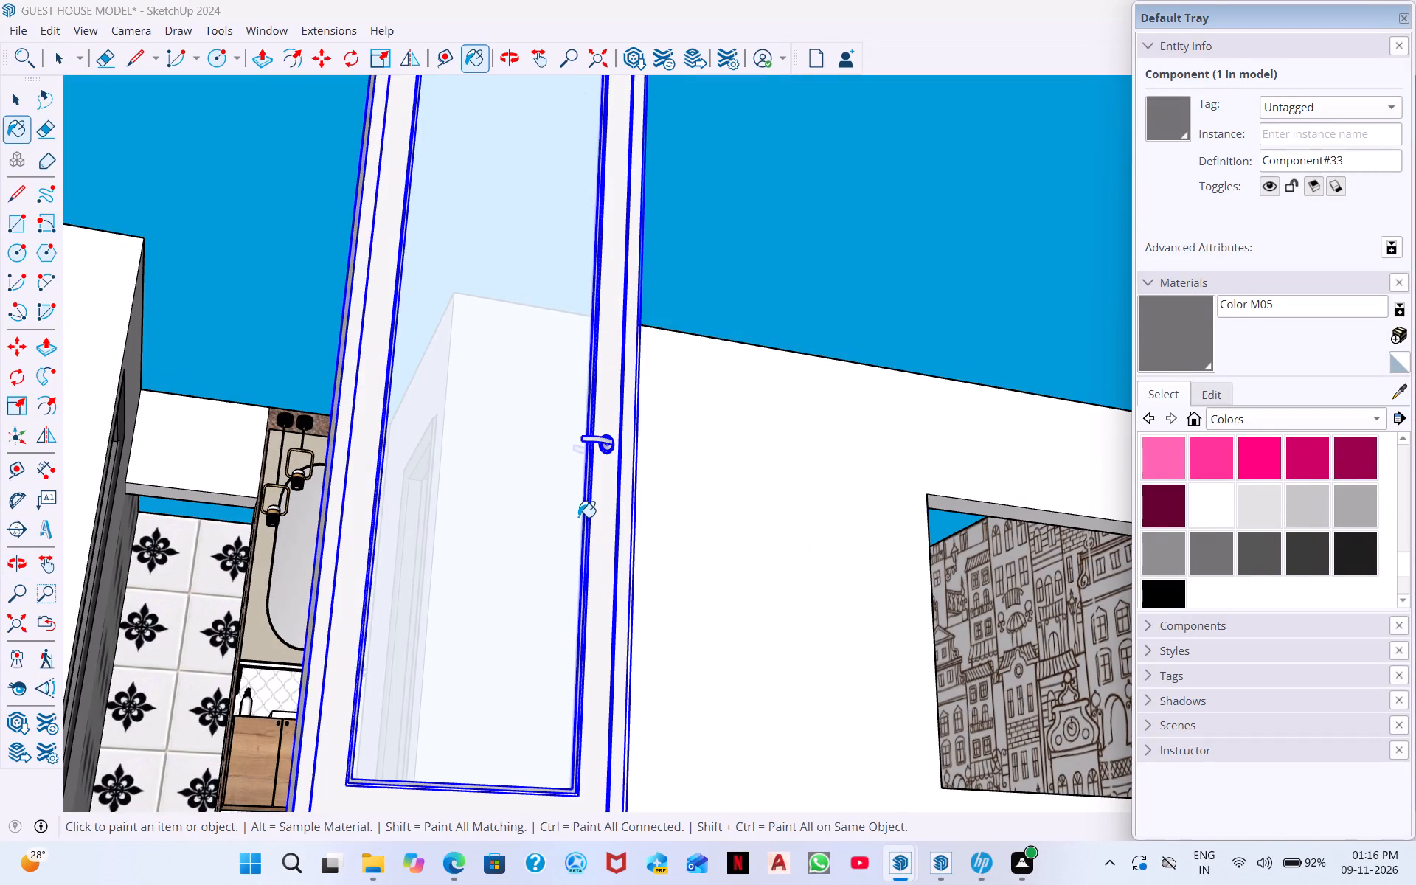
{"action": "right_click", "coordinate": [578, 517]}
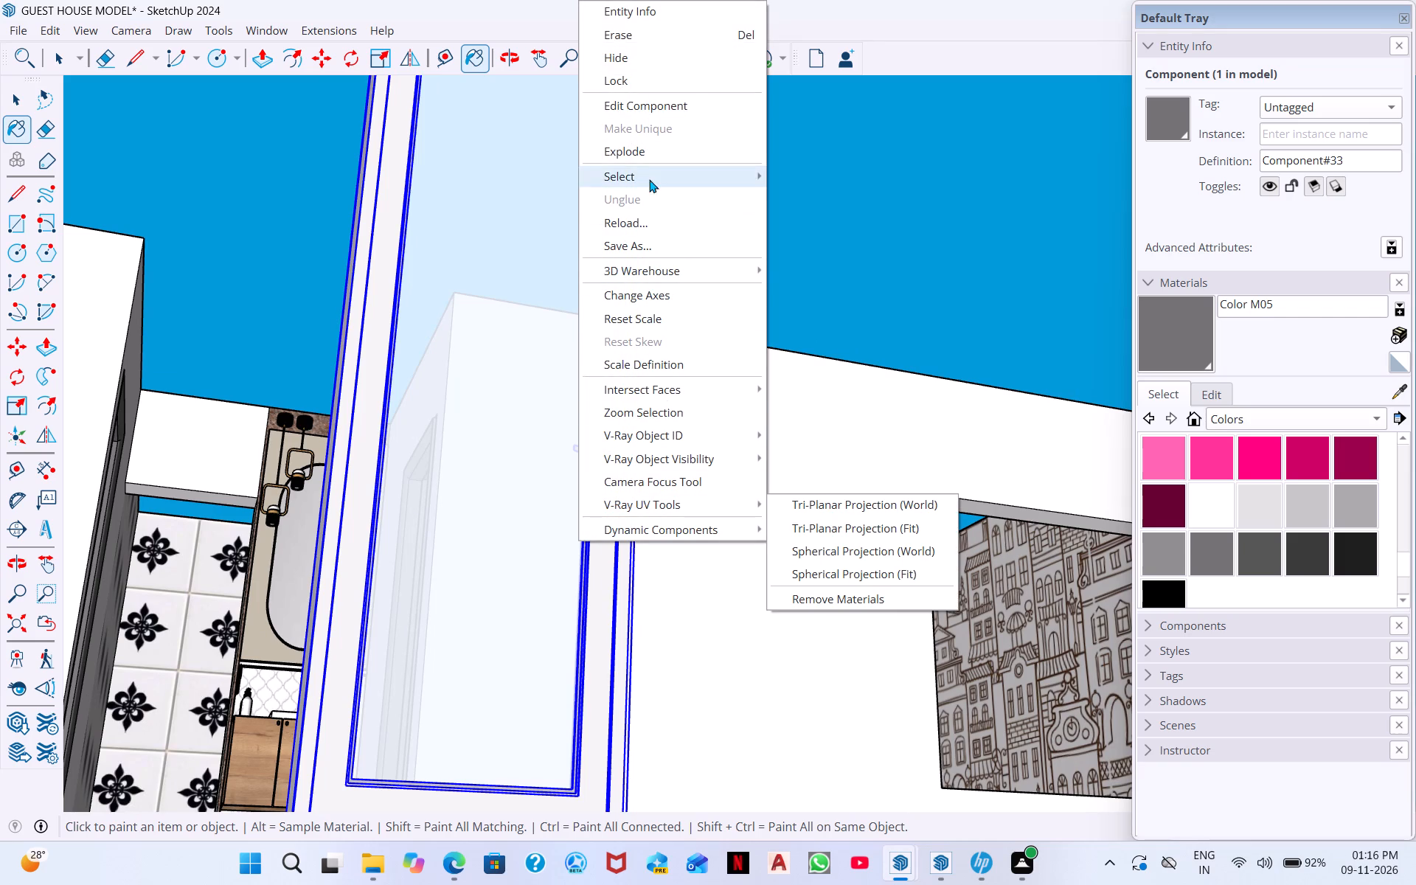
{"action": "left_click", "coordinate": [640, 149]}
Paint the exploded glass door's groups with the grey Color M05.
{"action": "scroll", "coordinate": [653, 452], "scroll_direction": "up", "scroll_amount": 1}
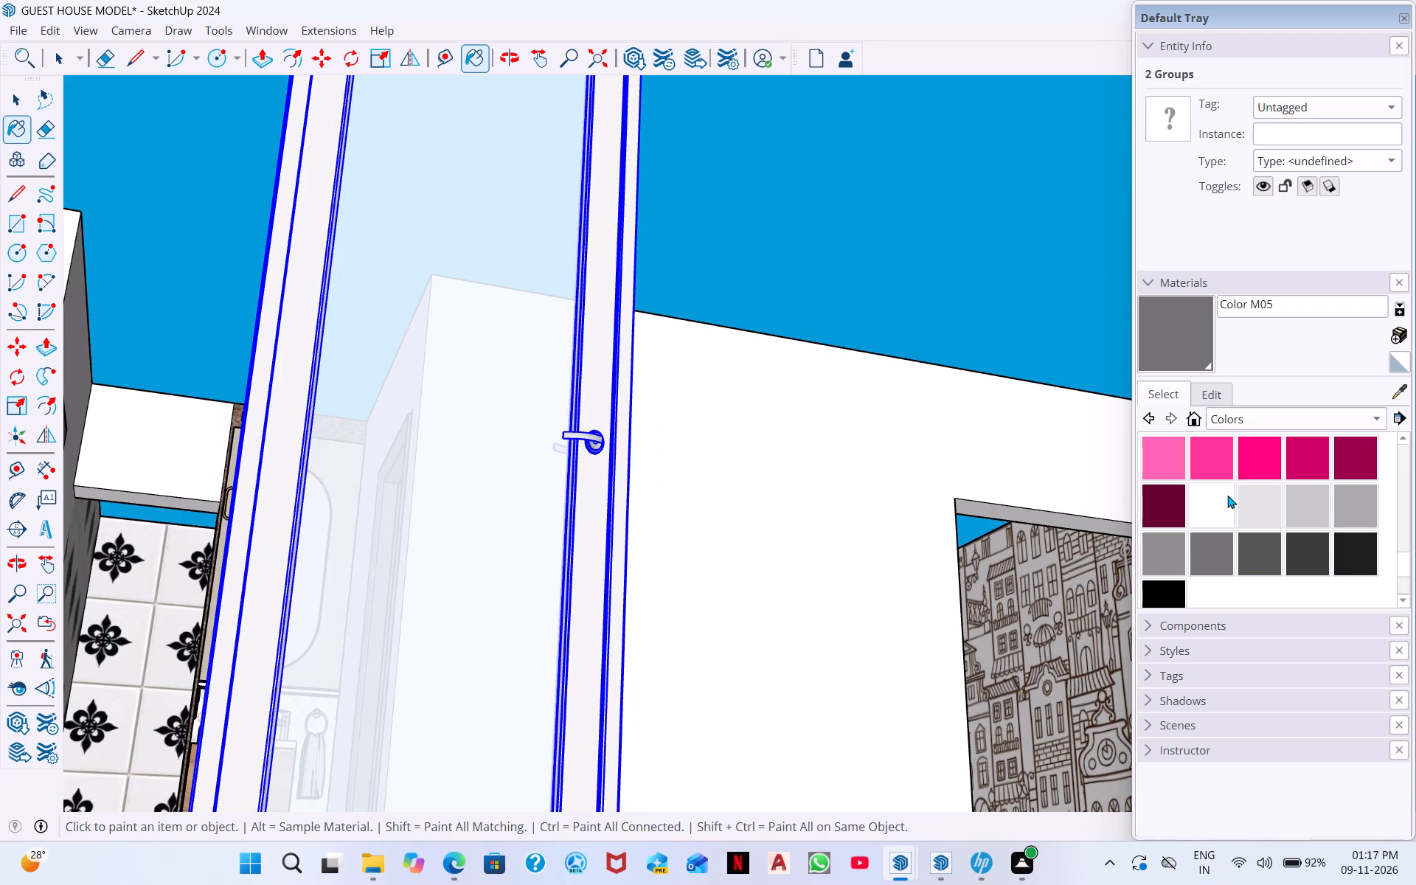
{"action": "left_click", "coordinate": [621, 560]}
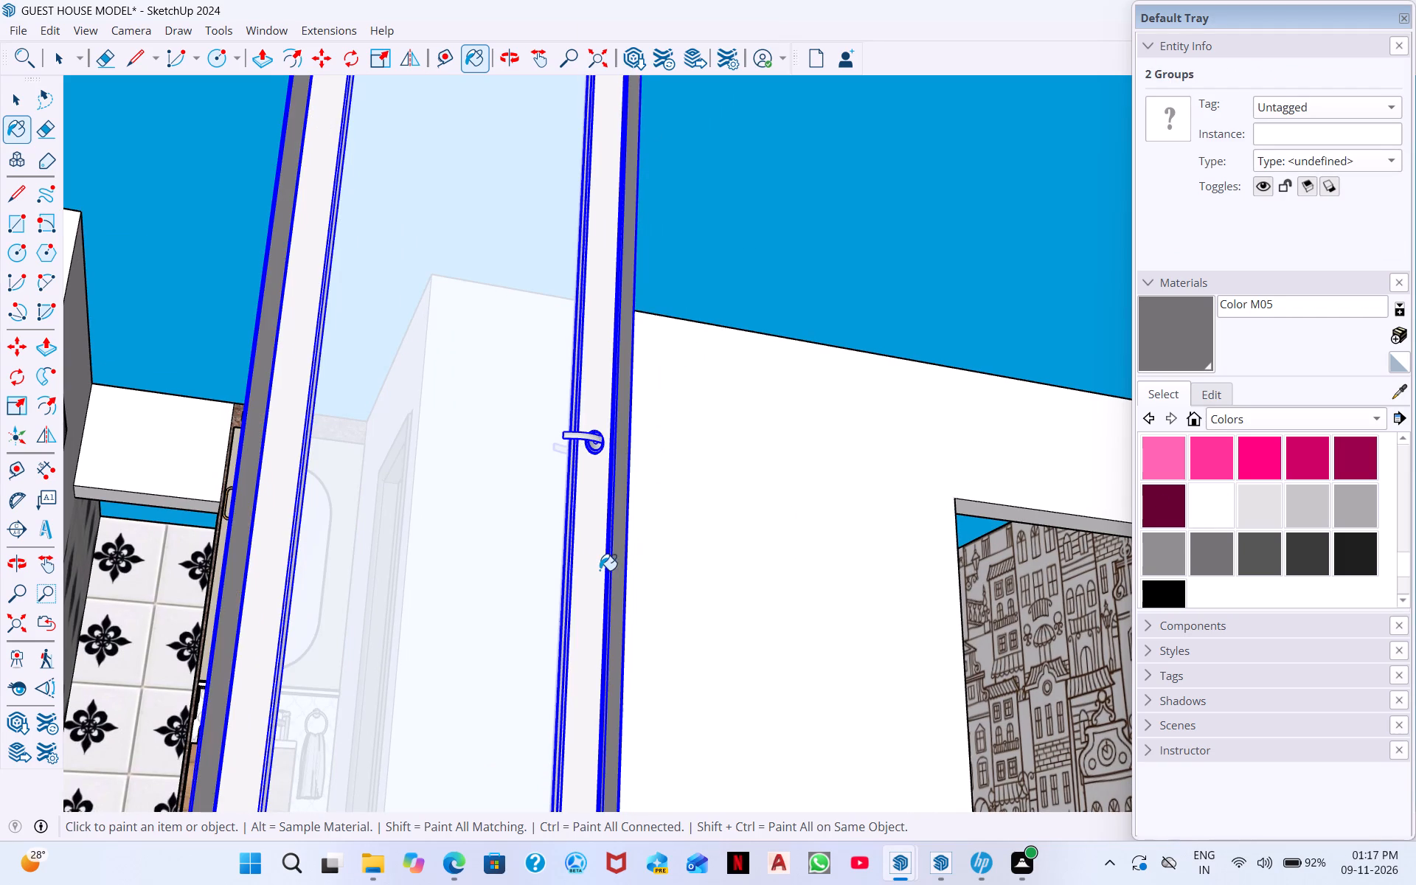
{"action": "left_click", "coordinate": [596, 572]}
{"action": "left_click", "coordinate": [595, 572]}
{"action": "scroll", "coordinate": [603, 518], "scroll_direction": "down", "scroll_amount": 3}
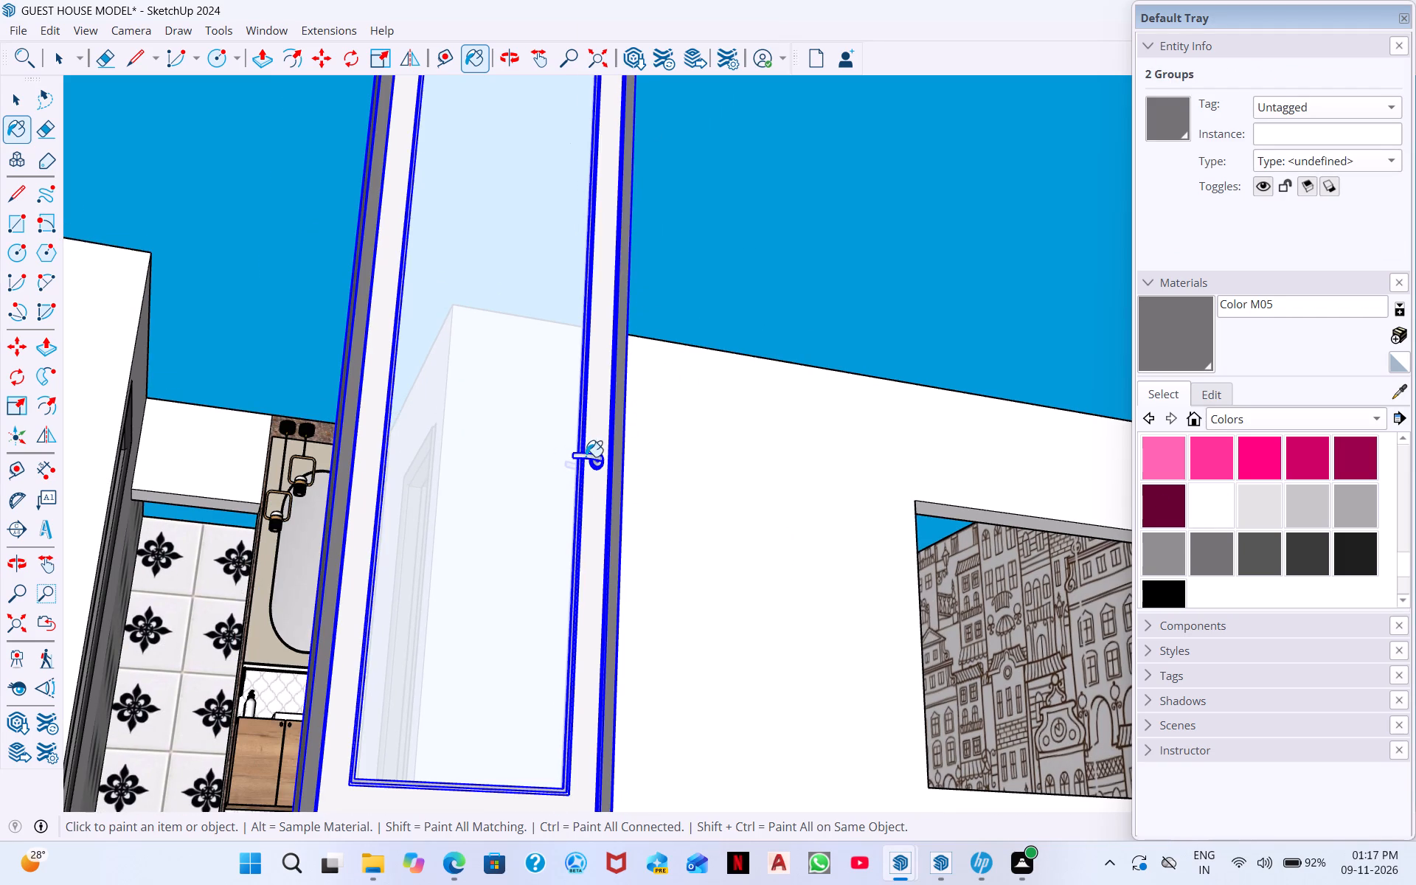
{"action": "left_click", "coordinate": [586, 462]}
Combine the glass door's separate groups into a single group.
{"action": "scroll", "coordinate": [567, 510], "scroll_direction": "down", "scroll_amount": 10}
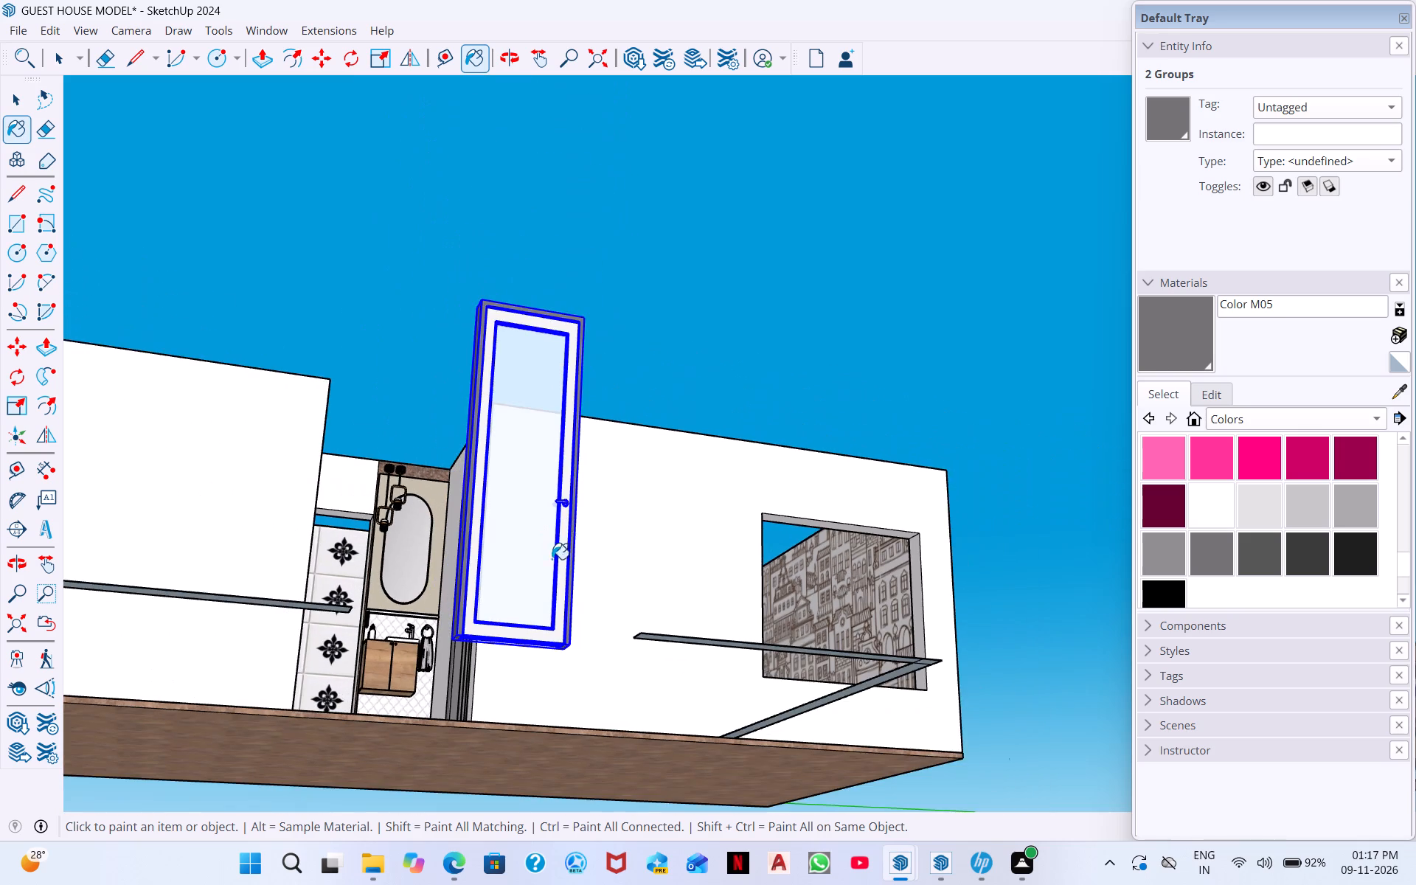
{"action": "middle_click_drag", "start_coordinate": [552, 562], "coordinate": [570, 698]}
{"action": "right_click", "coordinate": [586, 627]}
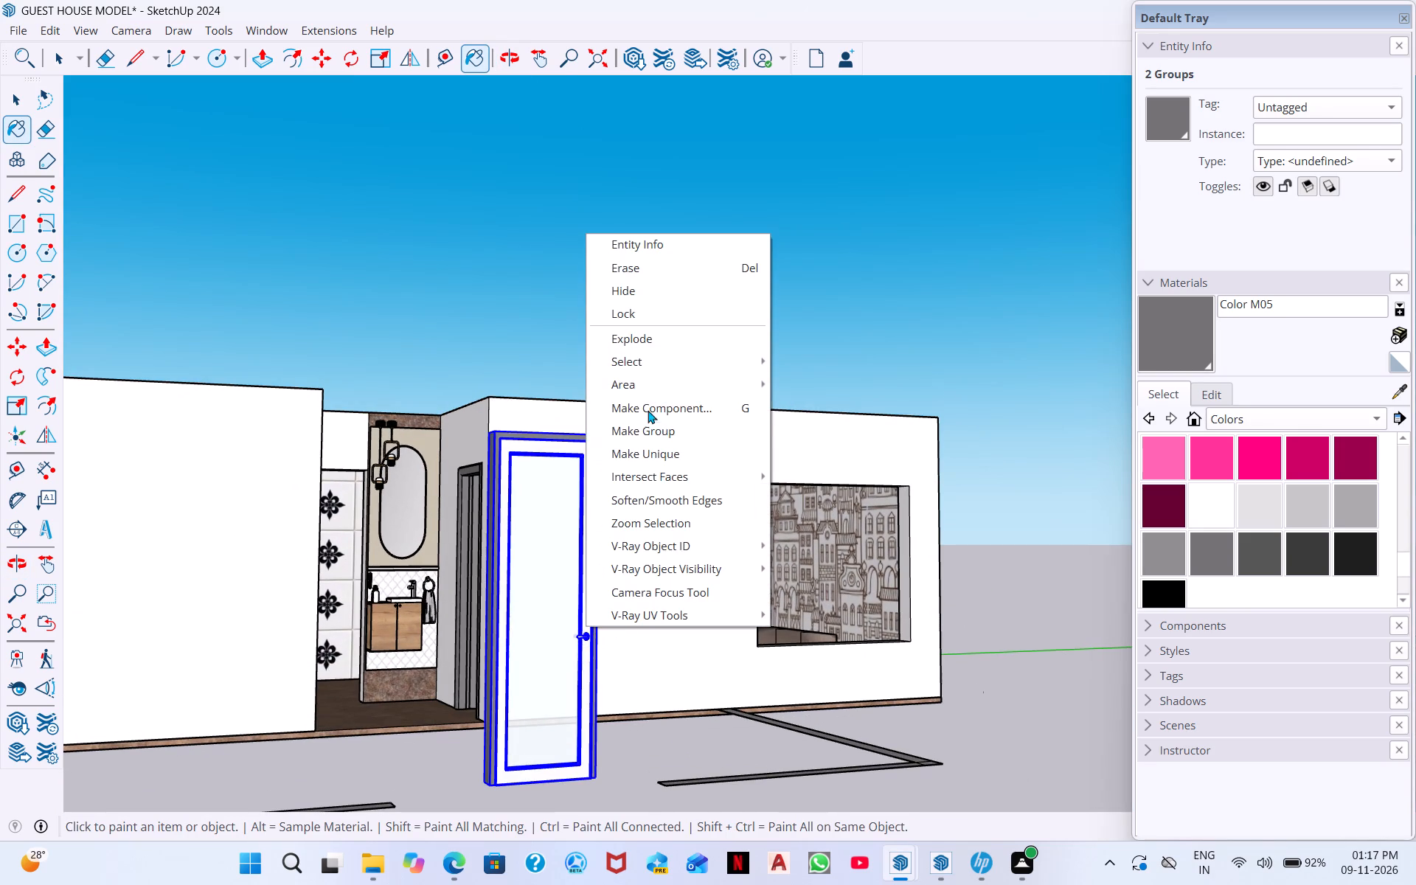
{"action": "left_click", "coordinate": [656, 431]}
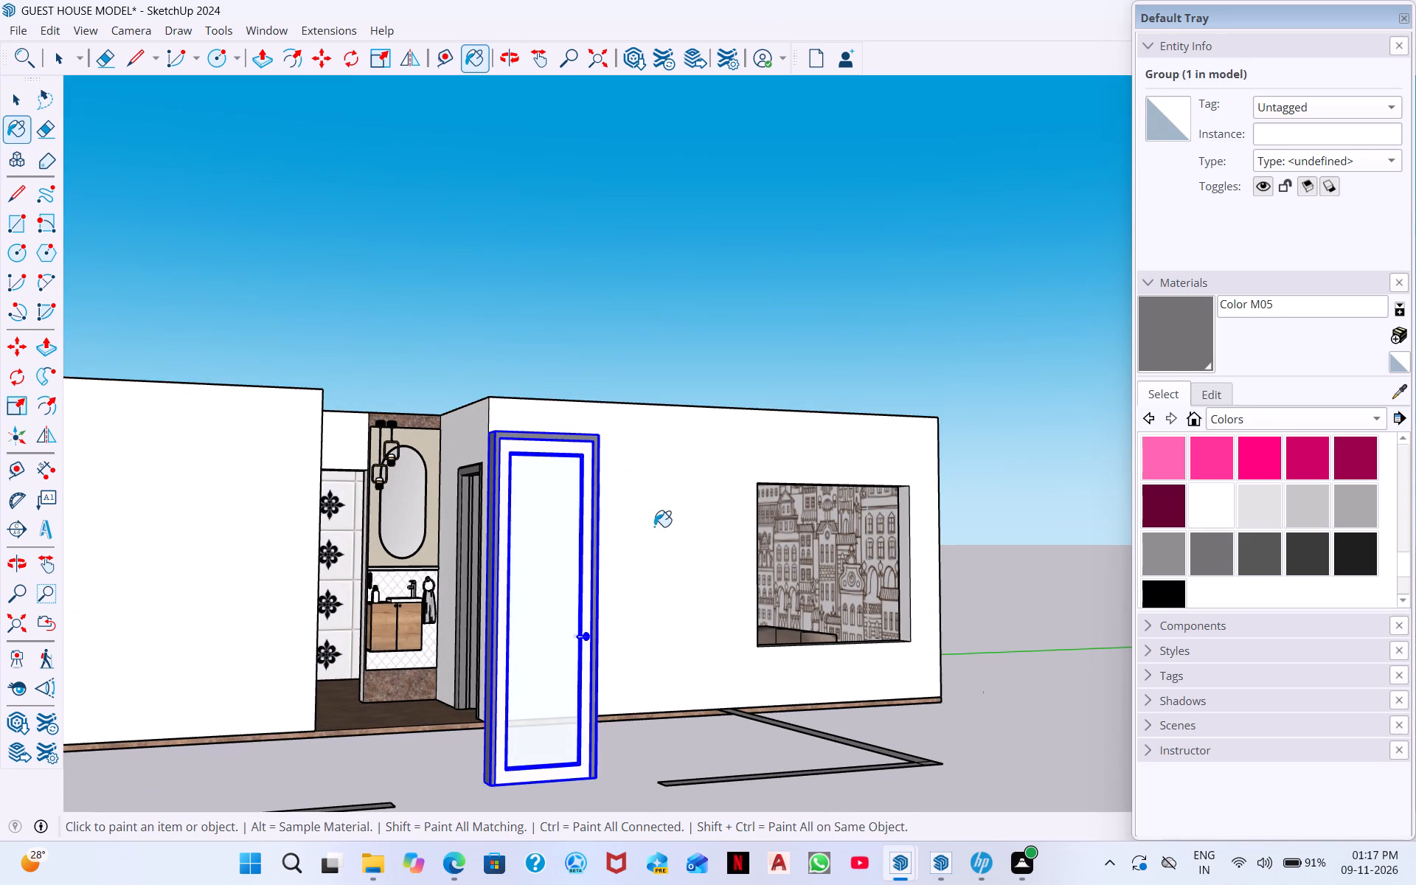
{"action": "key", "text": "space"}
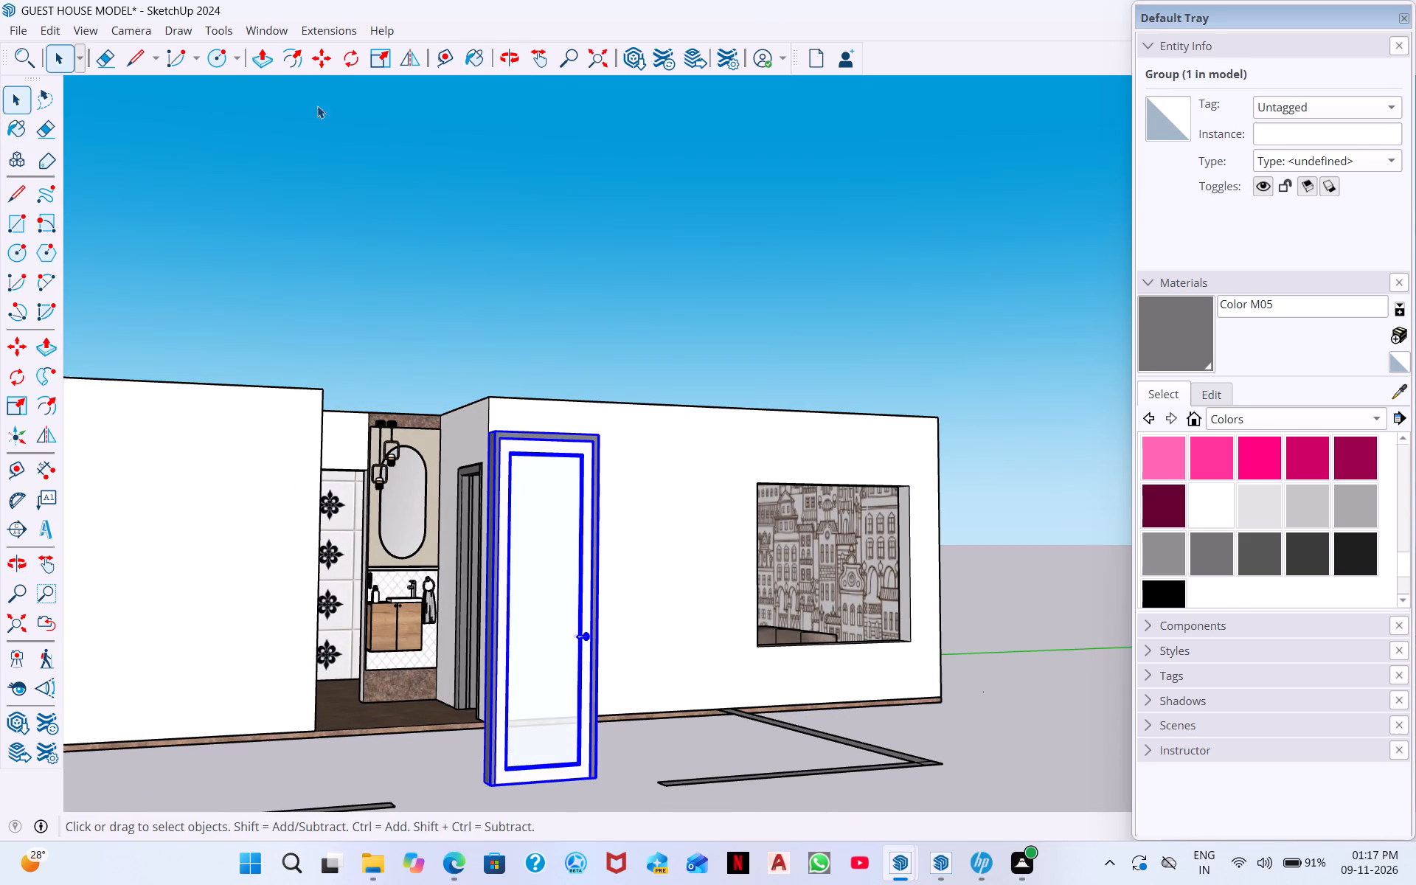
Move the grouped glass door by its bottom handle-side corner into the bathroom opening, against the wall end beside the vanity.
{"action": "left_click", "coordinate": [322, 61]}
{"action": "scroll", "coordinate": [434, 705], "scroll_direction": "up", "scroll_amount": 3}
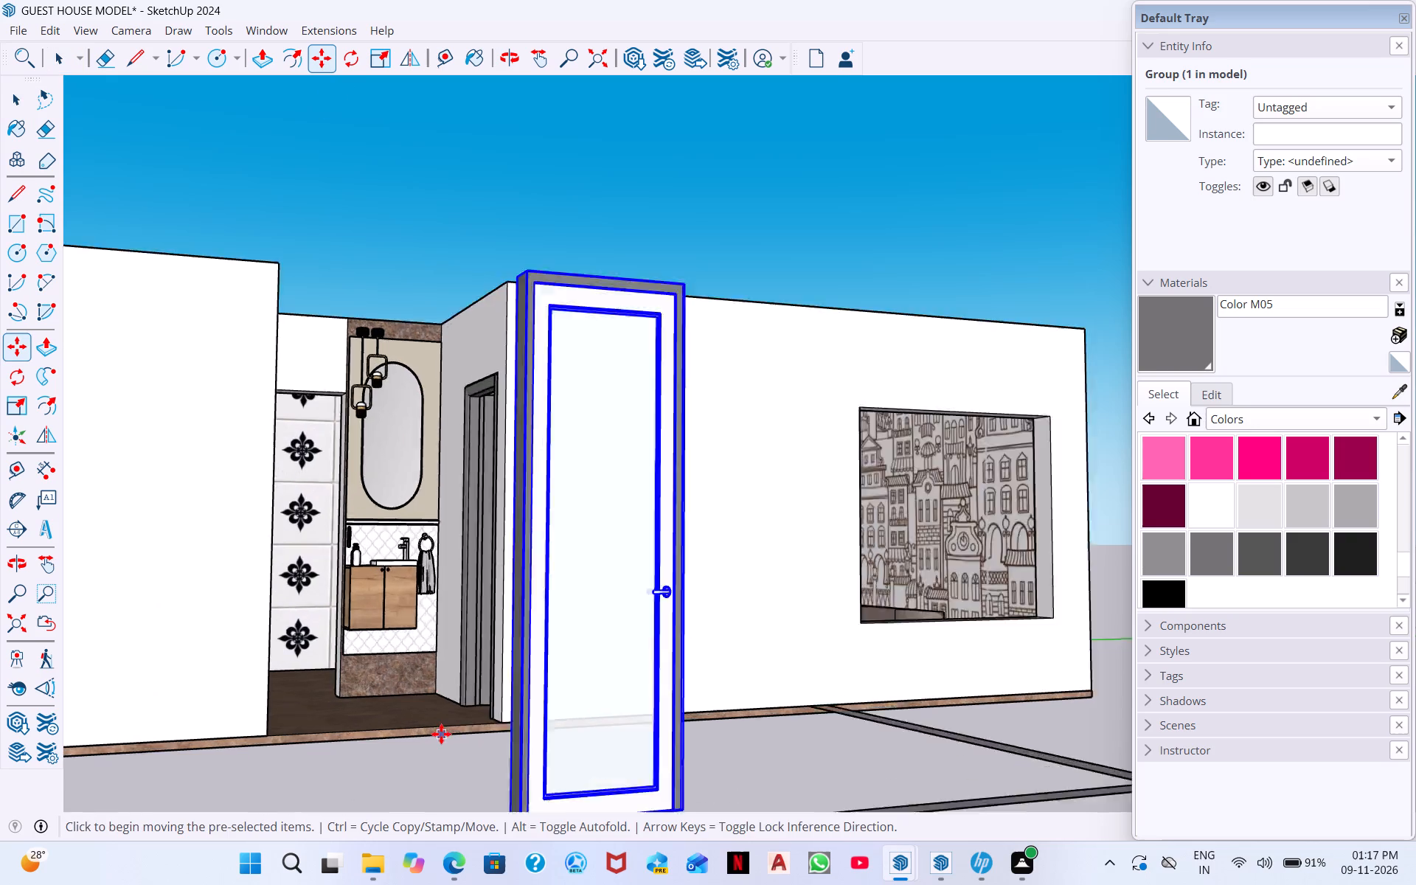
{"action": "scroll", "coordinate": [441, 734], "scroll_direction": "up", "scroll_amount": 6}
{"action": "middle_click_drag", "start_coordinate": [711, 780], "coordinate": [502, 629]}
{"action": "scroll", "coordinate": [506, 642], "scroll_direction": "down", "scroll_amount": 9}
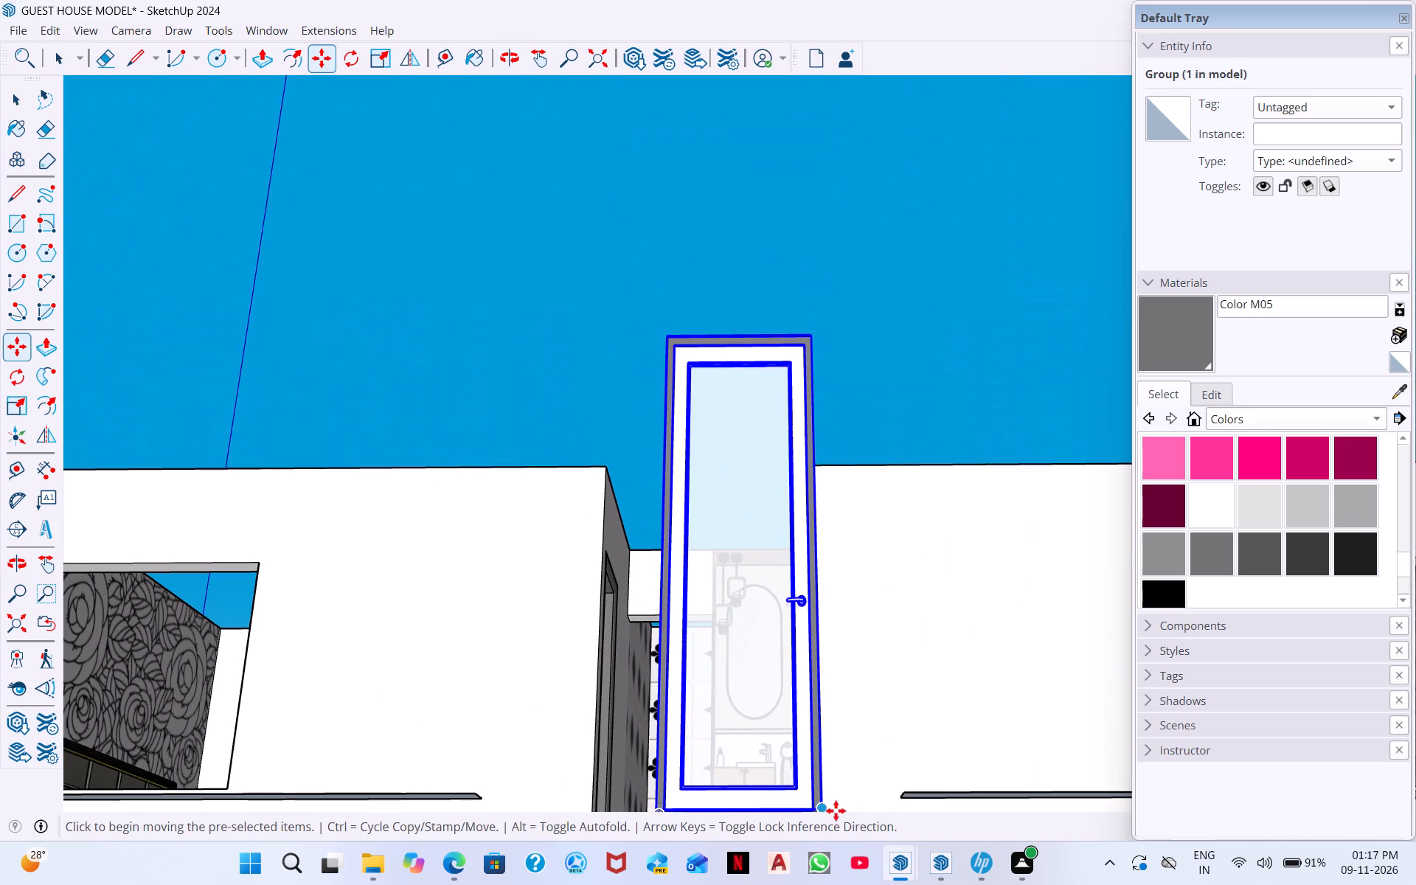
{"action": "left_click", "coordinate": [825, 805]}
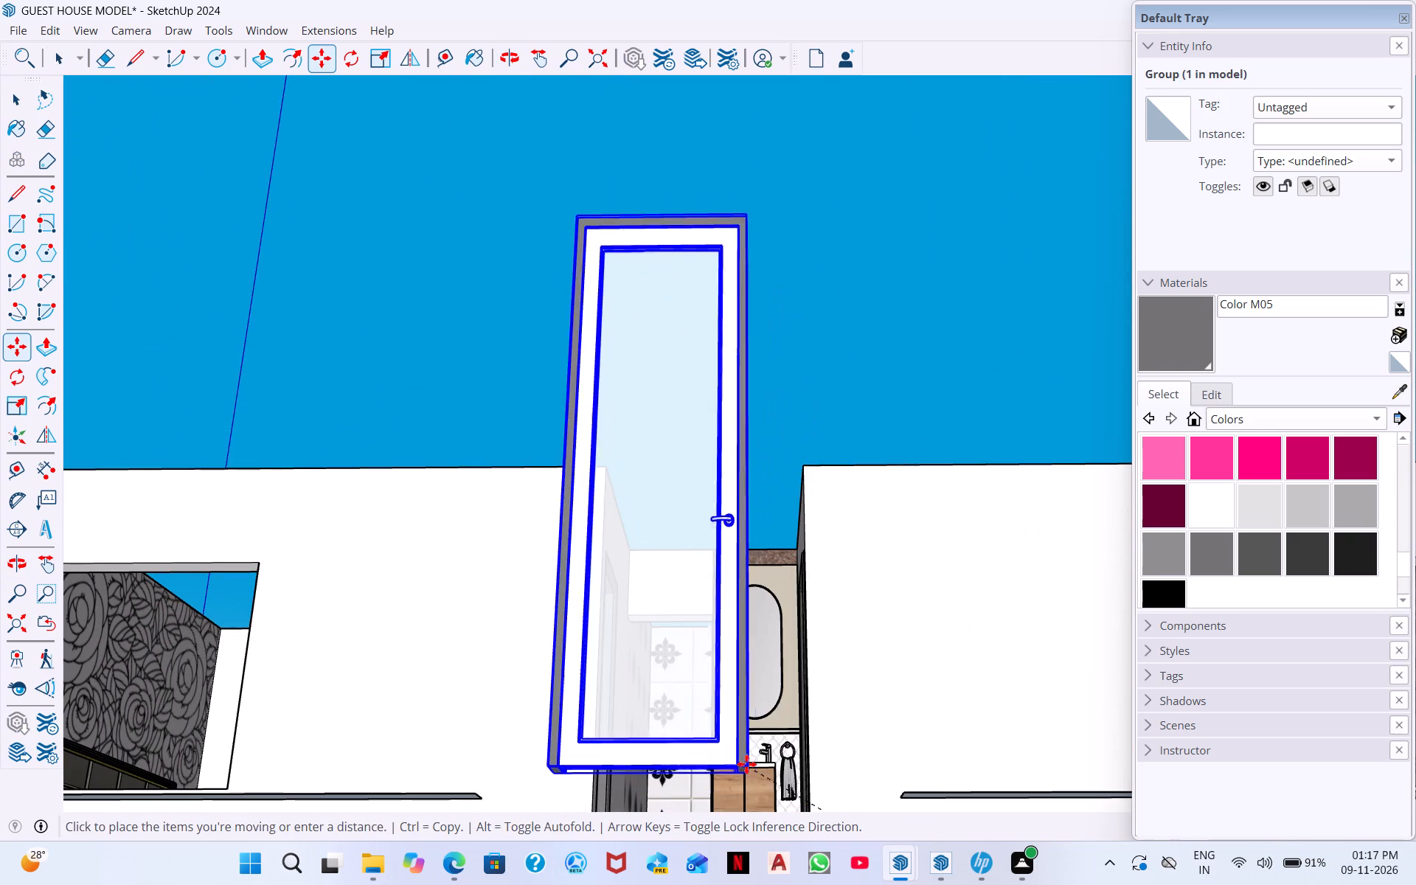
{"action": "scroll", "coordinate": [806, 593], "scroll_direction": "down", "scroll_amount": 10}
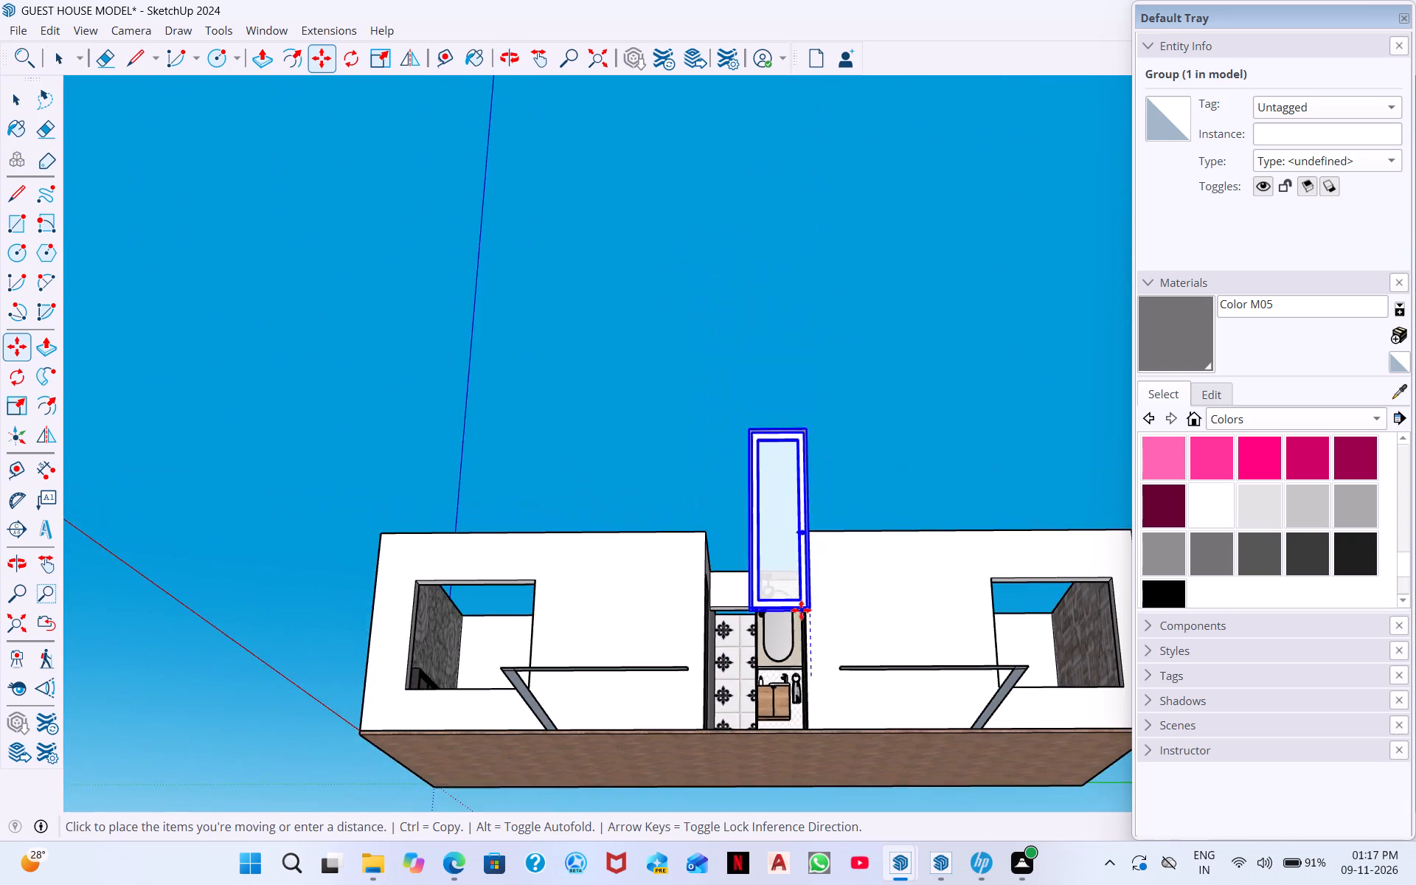
{"action": "middle_click_drag", "start_coordinate": [790, 653], "coordinate": [752, 855]}
{"action": "scroll", "coordinate": [753, 680], "scroll_direction": "up", "scroll_amount": 15}
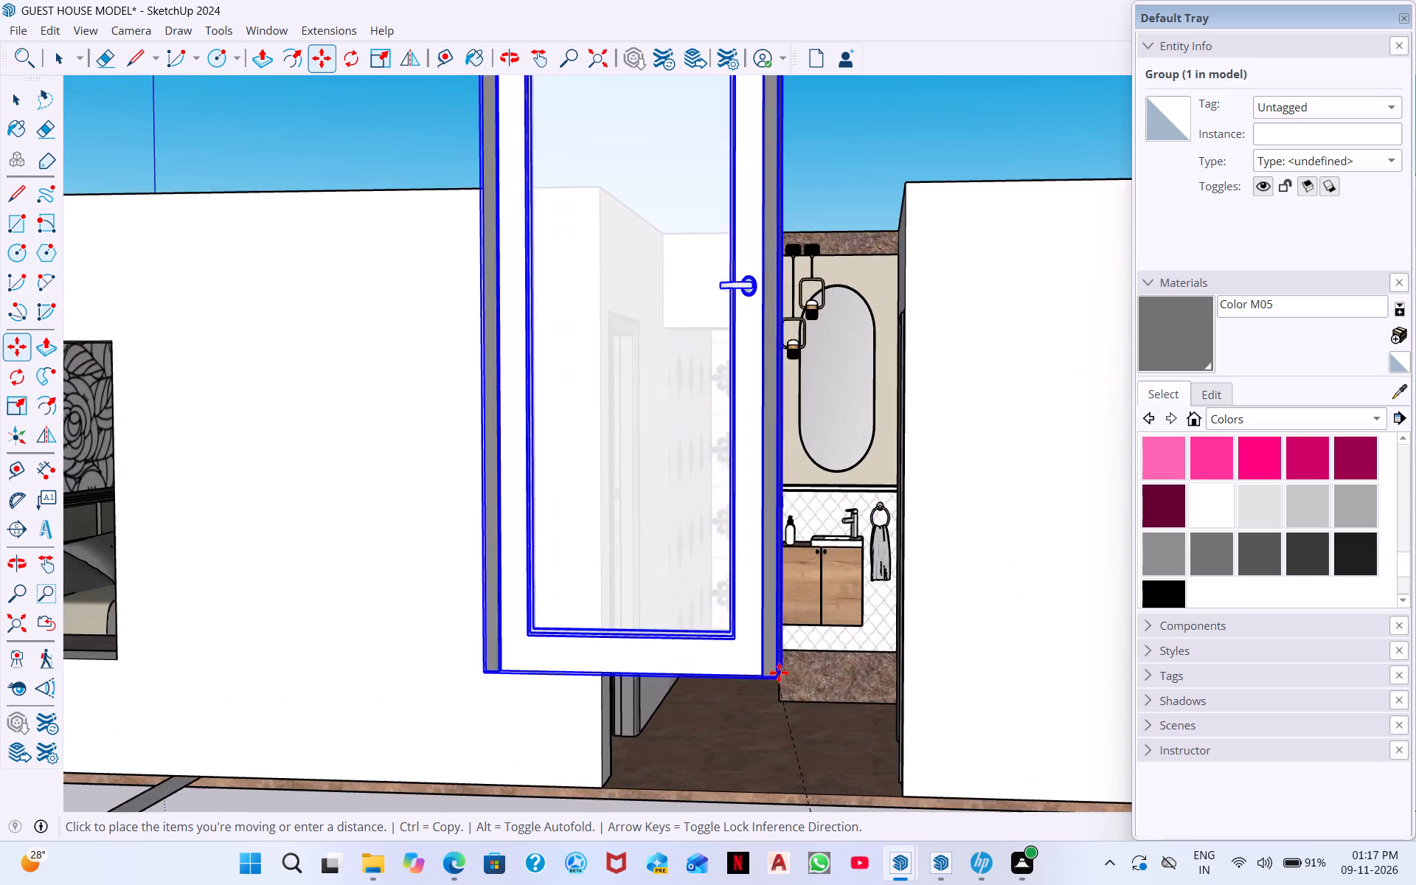
{"action": "scroll", "coordinate": [779, 673], "scroll_direction": "up", "scroll_amount": 17}
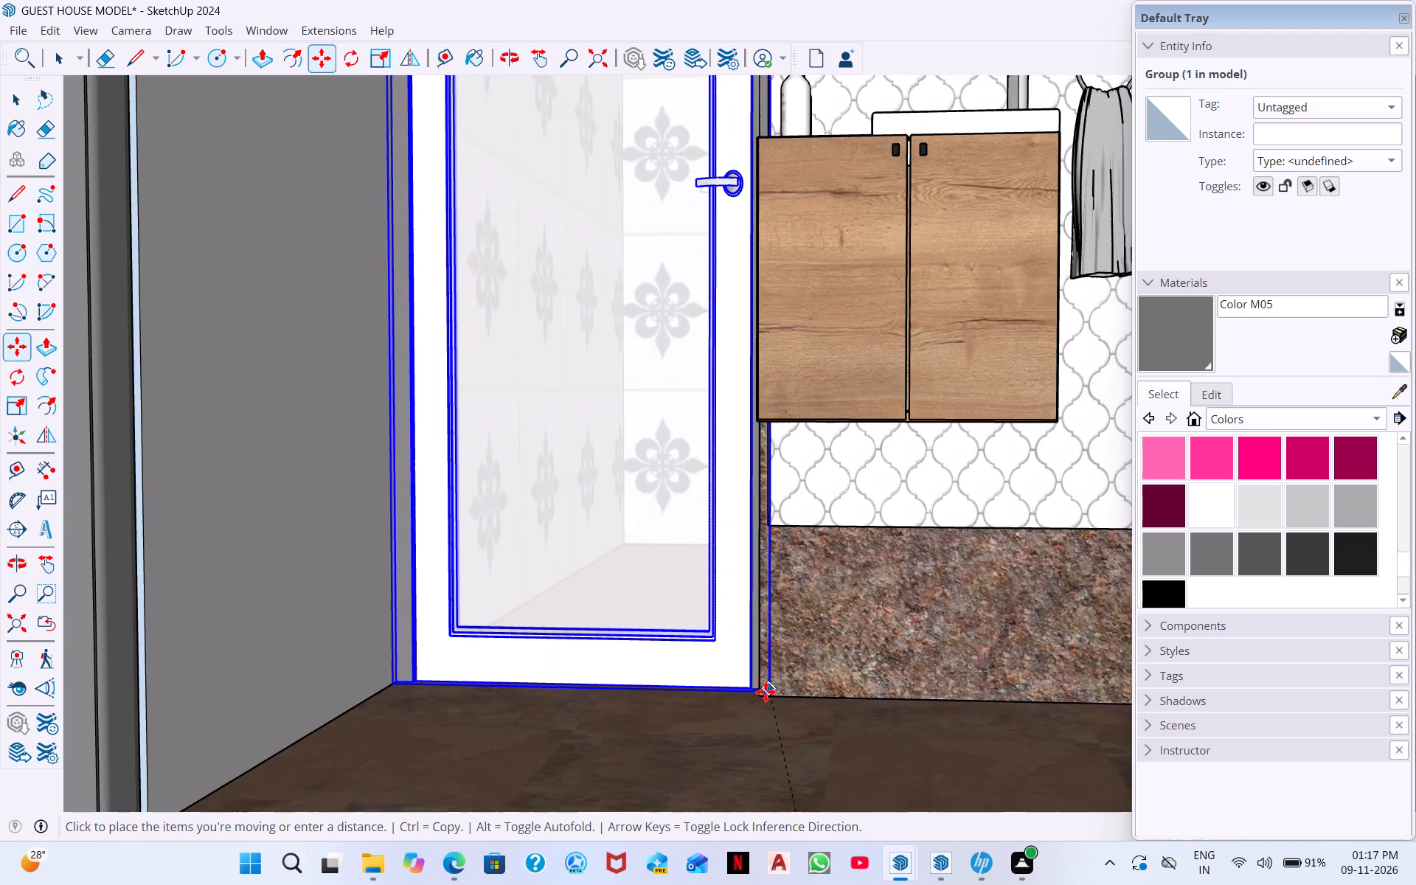
{"action": "left_click", "coordinate": [762, 693]}
Adjust the glass door's position by moving its bottom handle-side corner to the floor corner of the bathroom opening.
{"action": "scroll", "coordinate": [710, 507], "scroll_direction": "down", "scroll_amount": 4}
{"action": "scroll", "coordinate": [754, 423], "scroll_direction": "down", "scroll_amount": 3}
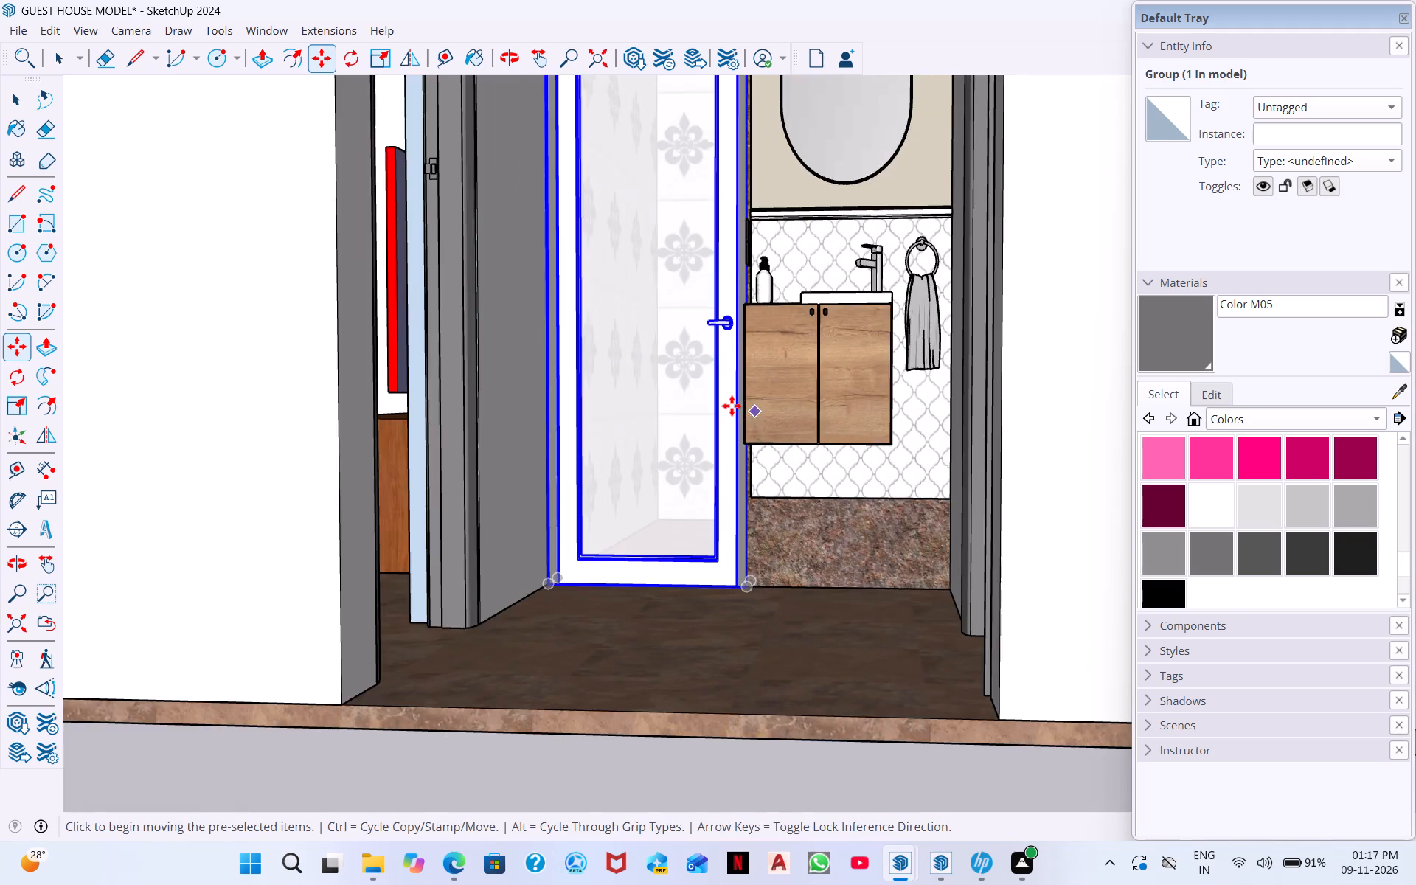
{"action": "middle_click_drag", "start_coordinate": [732, 406], "coordinate": [671, 549]}
{"action": "scroll", "coordinate": [731, 406], "scroll_direction": "down", "scroll_amount": 1}
{"action": "scroll", "coordinate": [732, 235], "scroll_direction": "up", "scroll_amount": 6}
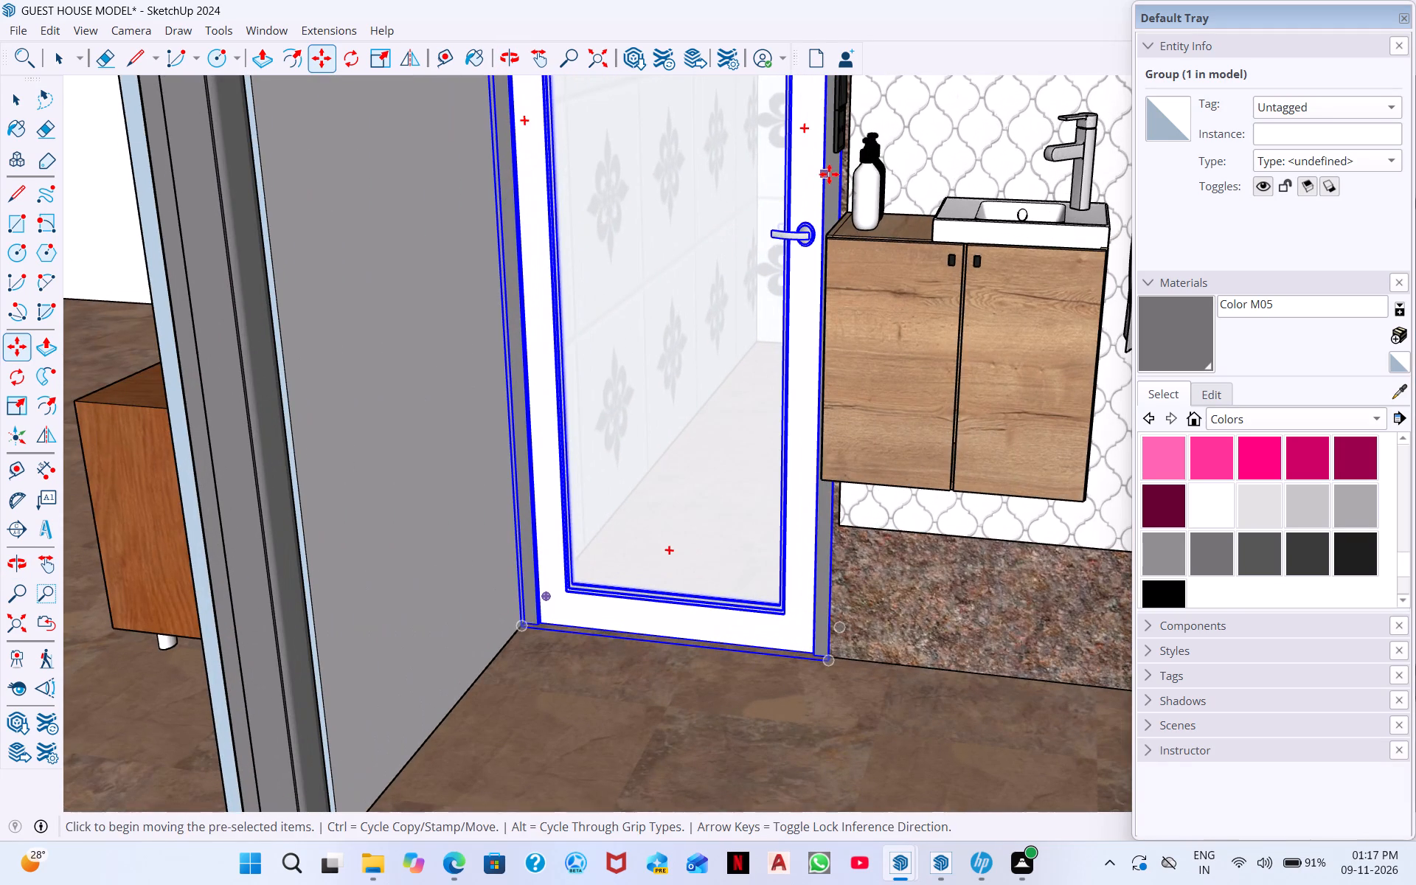
{"action": "middle_click_drag", "start_coordinate": [793, 173], "coordinate": [757, 283]}
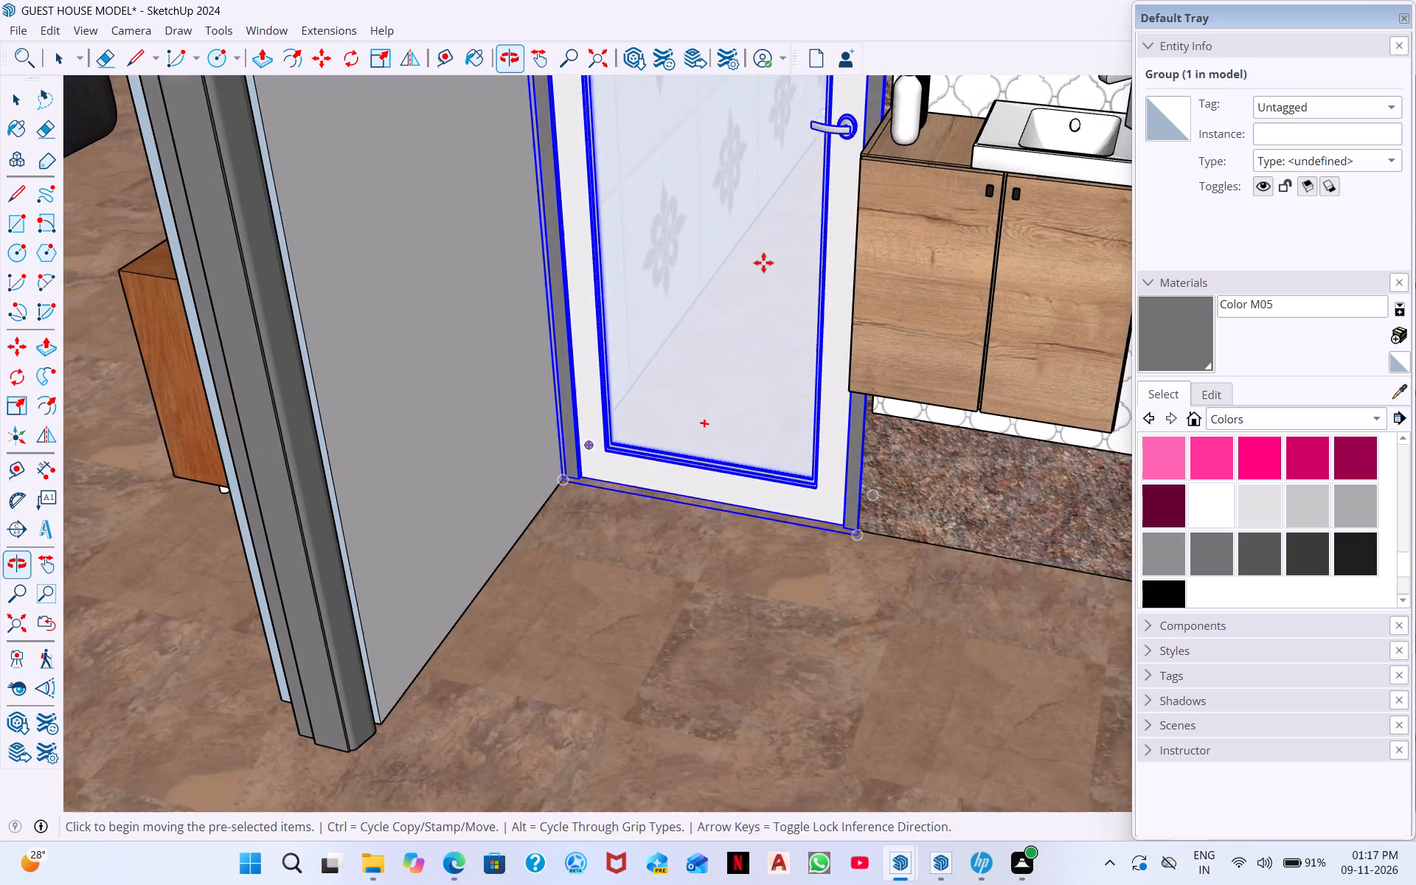
{"action": "middle_click_drag", "start_coordinate": [780, 219], "coordinate": [854, 128]}
{"action": "middle_click", "coordinate": [854, 167]}
{"action": "scroll", "coordinate": [854, 173], "scroll_direction": "down", "scroll_amount": 1}
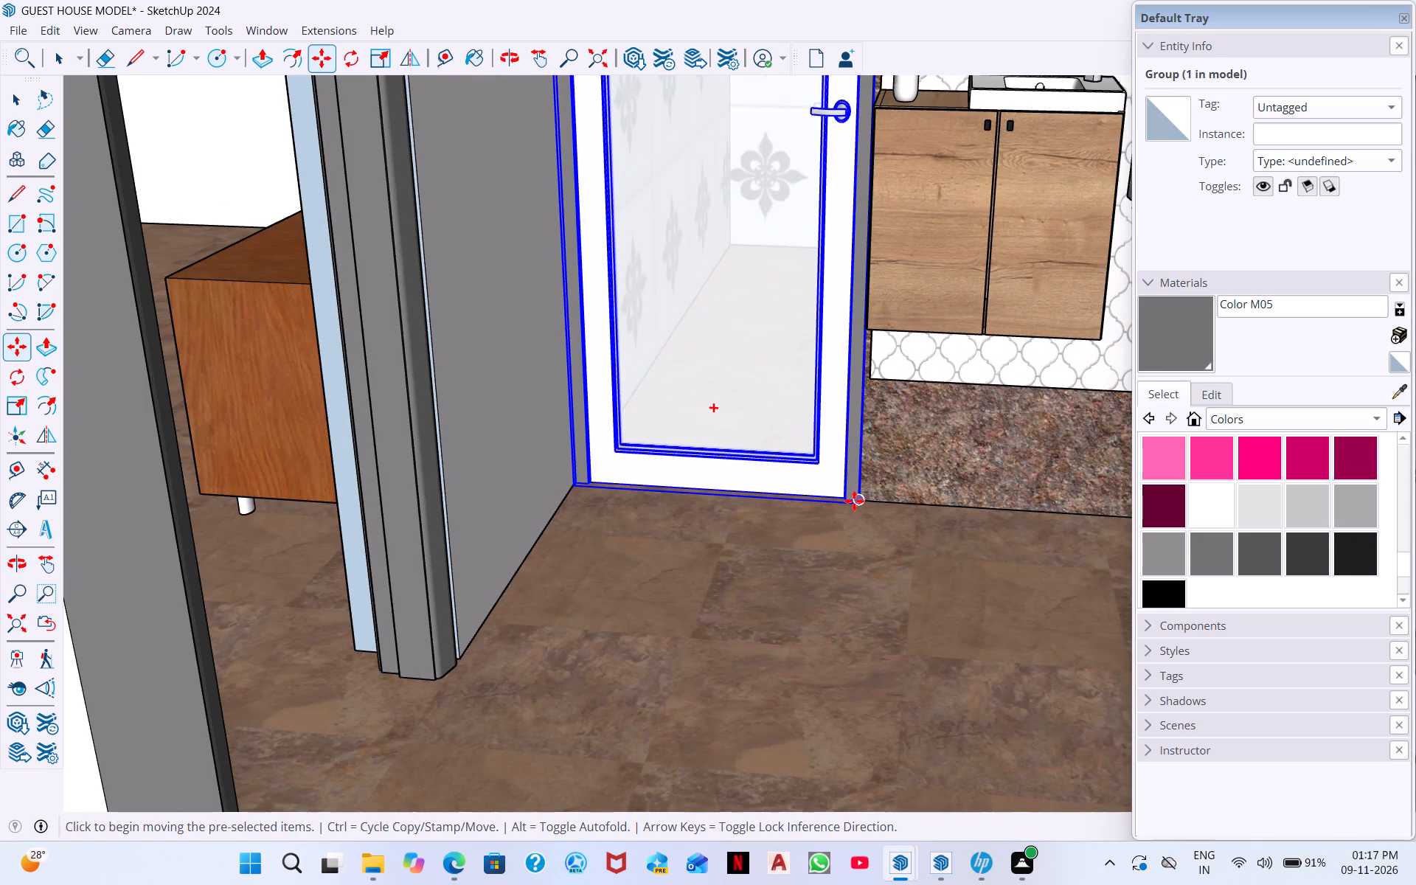
{"action": "left_click", "coordinate": [853, 502]}
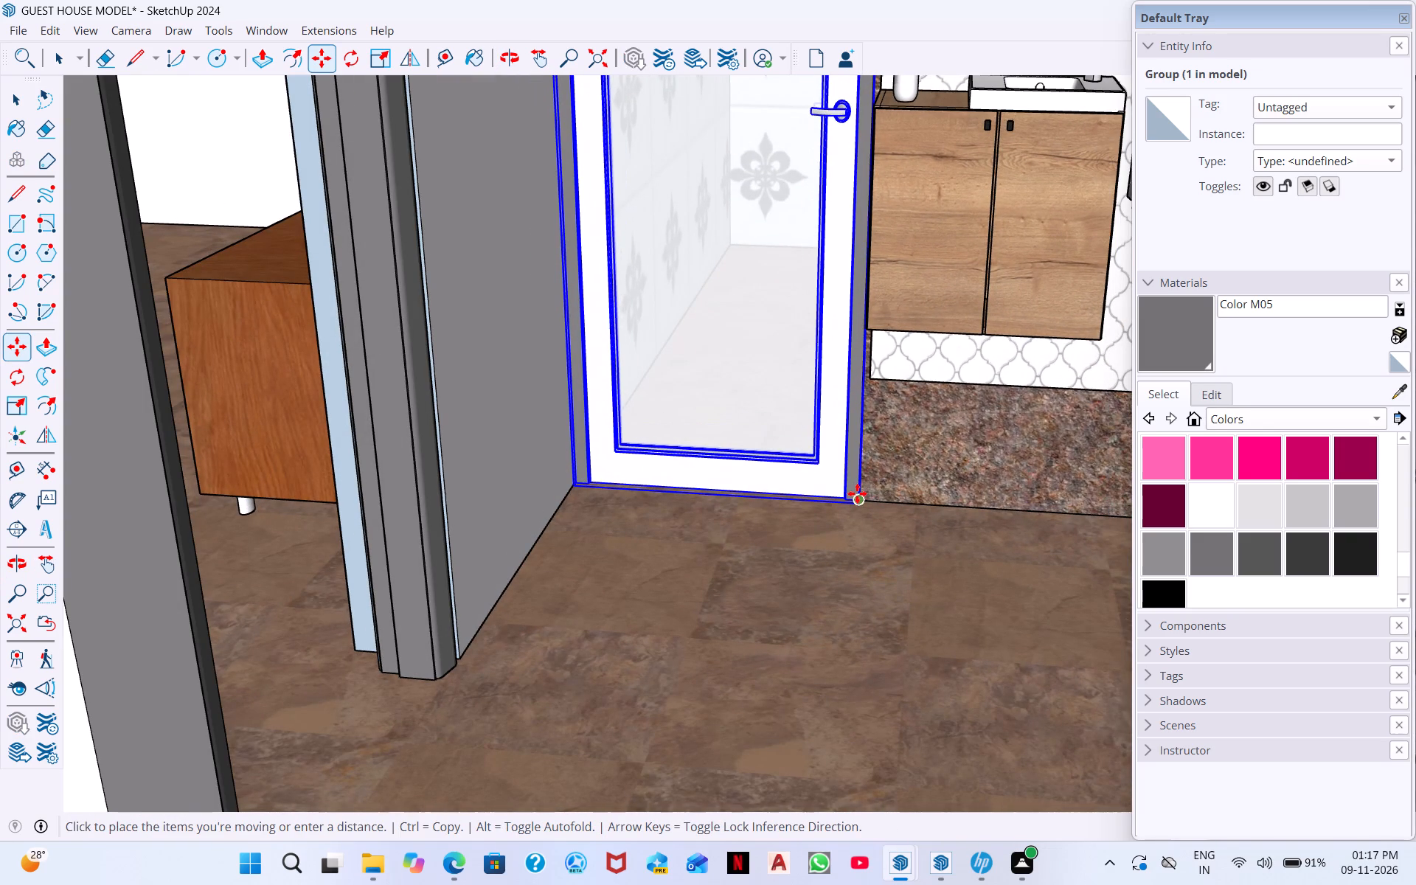
{"action": "left_click", "coordinate": [857, 493]}
Examine the glass door's fit in the bathroom opening from the front, from above and from inside the tiled bathroom.
{"action": "middle_click_drag", "start_coordinate": [881, 259], "coordinate": [813, 428]}
{"action": "scroll", "coordinate": [914, 205], "scroll_direction": "down", "scroll_amount": 8}
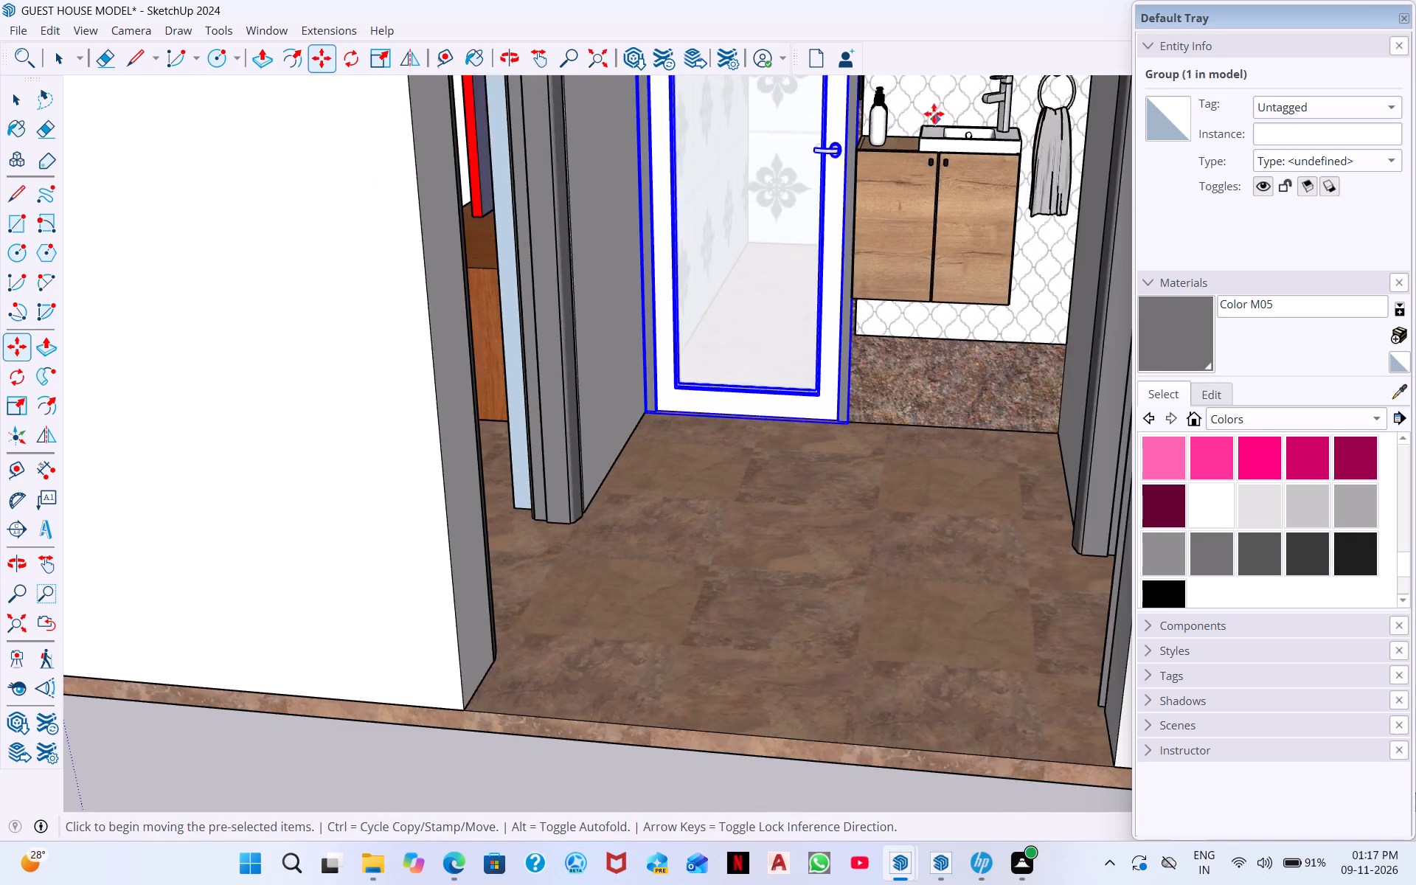
{"action": "scroll", "coordinate": [934, 114], "scroll_direction": "down", "scroll_amount": 1}
{"action": "middle_click_drag", "start_coordinate": [886, 175], "coordinate": [894, 1]}
{"action": "middle_click_drag", "start_coordinate": [883, 166], "coordinate": [793, 118]}
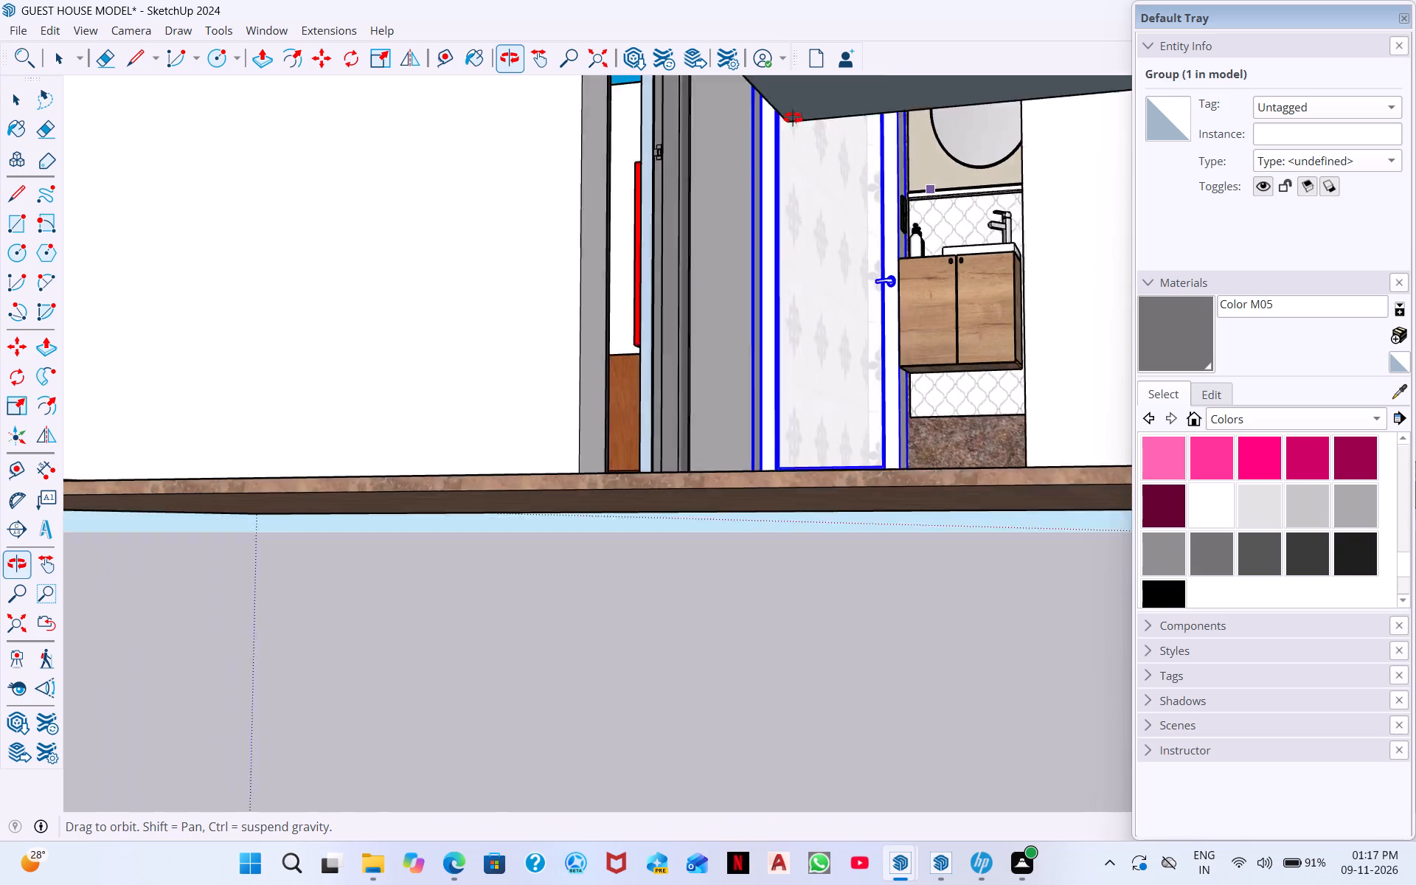
{"action": "middle_click_drag", "start_coordinate": [793, 118], "coordinate": [854, 282]}
{"action": "scroll", "coordinate": [833, 167], "scroll_direction": "down", "scroll_amount": 8}
{"action": "middle_click_drag", "start_coordinate": [907, 147], "coordinate": [954, 369]}
{"action": "scroll", "coordinate": [768, 55], "scroll_direction": "down", "scroll_amount": 1}
{"action": "scroll", "coordinate": [837, 158], "scroll_direction": "down", "scroll_amount": 11}
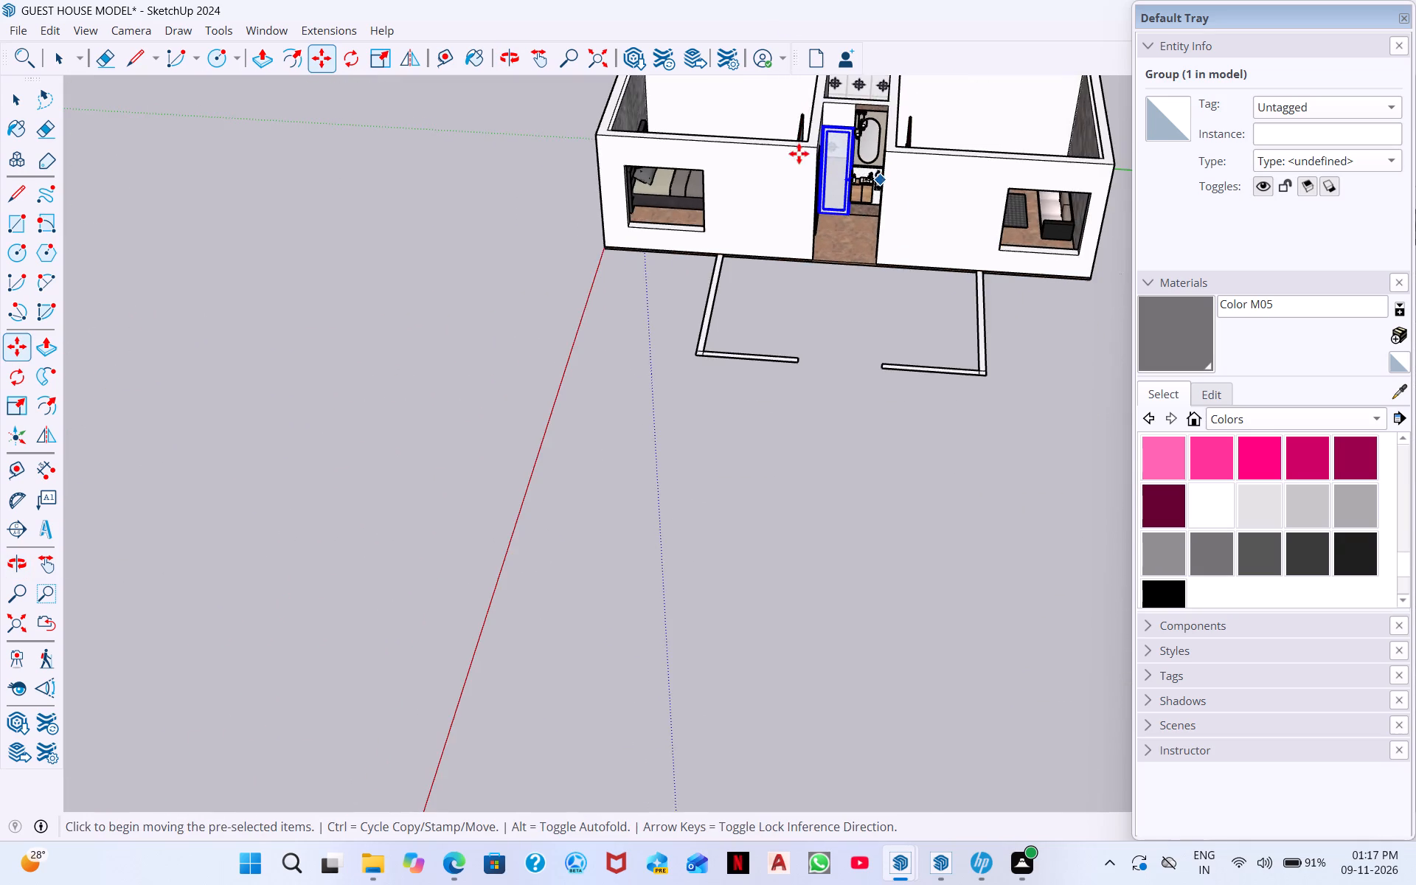
{"action": "middle_click_drag", "start_coordinate": [799, 159], "coordinate": [939, 395]}
{"action": "middle_click_drag", "start_coordinate": [732, 87], "coordinate": [942, 91]}
{"action": "middle_click_drag", "start_coordinate": [625, 126], "coordinate": [832, 106]}
{"action": "middle_click_drag", "start_coordinate": [520, 183], "coordinate": [712, 162]}
{"action": "scroll", "coordinate": [712, 162], "scroll_direction": "down", "scroll_amount": 1}
{"action": "middle_click_drag", "start_coordinate": [479, 237], "coordinate": [664, 229]}
{"action": "middle_click_drag", "start_coordinate": [457, 308], "coordinate": [696, 246]}
{"action": "middle_click_drag", "start_coordinate": [575, 417], "coordinate": [673, 375]}
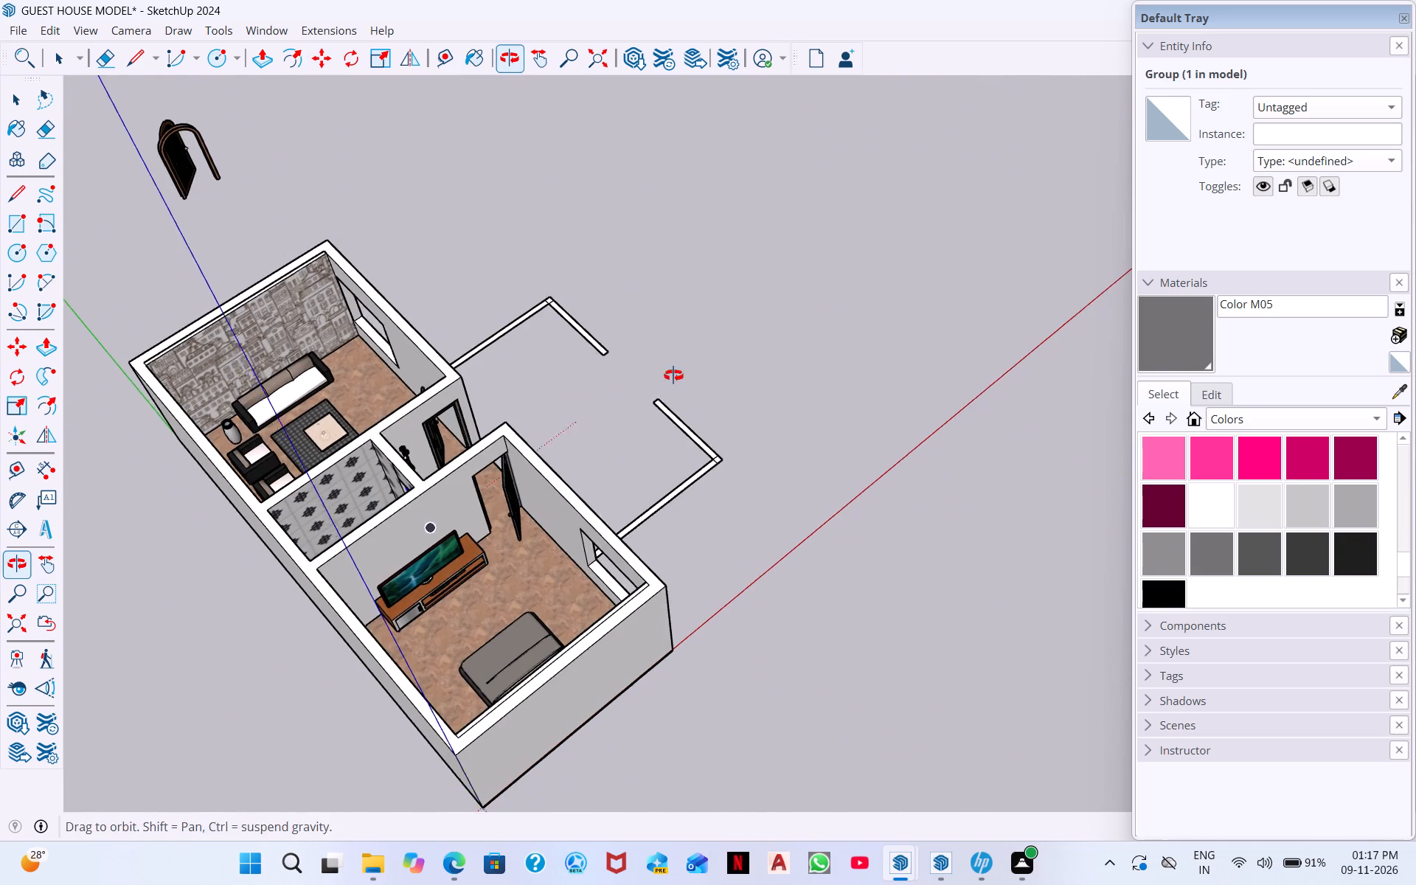
{"action": "middle_click_drag", "start_coordinate": [673, 375], "coordinate": [811, 232]}
{"action": "scroll", "coordinate": [0, 721], "scroll_direction": "down", "scroll_amount": 1}
{"action": "scroll", "coordinate": [158, 735], "scroll_direction": "up", "scroll_amount": 8}
{"action": "middle_click_drag", "start_coordinate": [400, 496], "coordinate": [570, 530]}
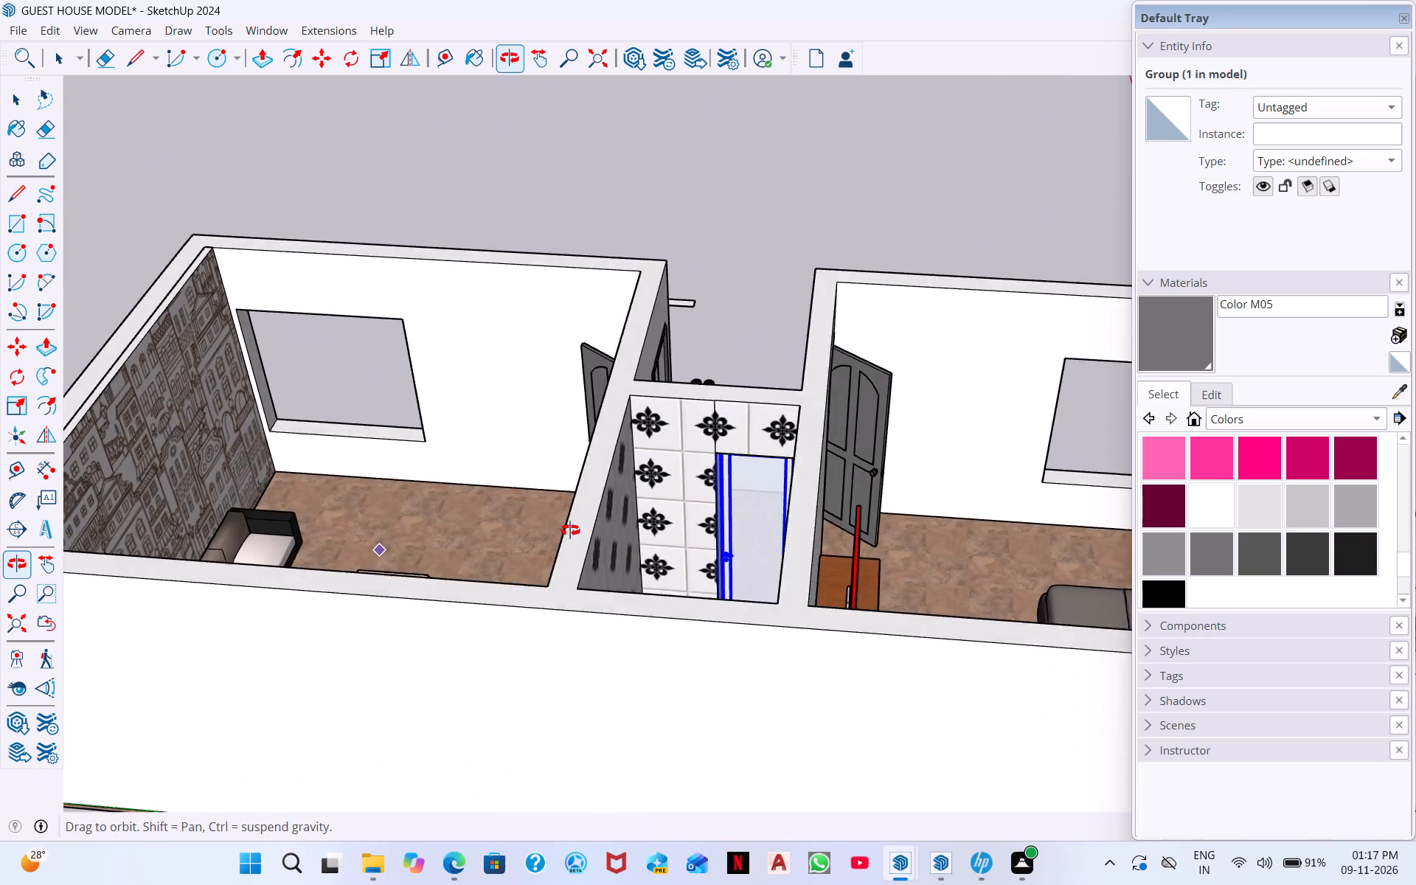
{"action": "middle_click_drag", "start_coordinate": [570, 530], "coordinate": [572, 530]}
{"action": "scroll", "coordinate": [671, 560], "scroll_direction": "up", "scroll_amount": 10}
{"action": "scroll", "coordinate": [864, 636], "scroll_direction": "up", "scroll_amount": 4}
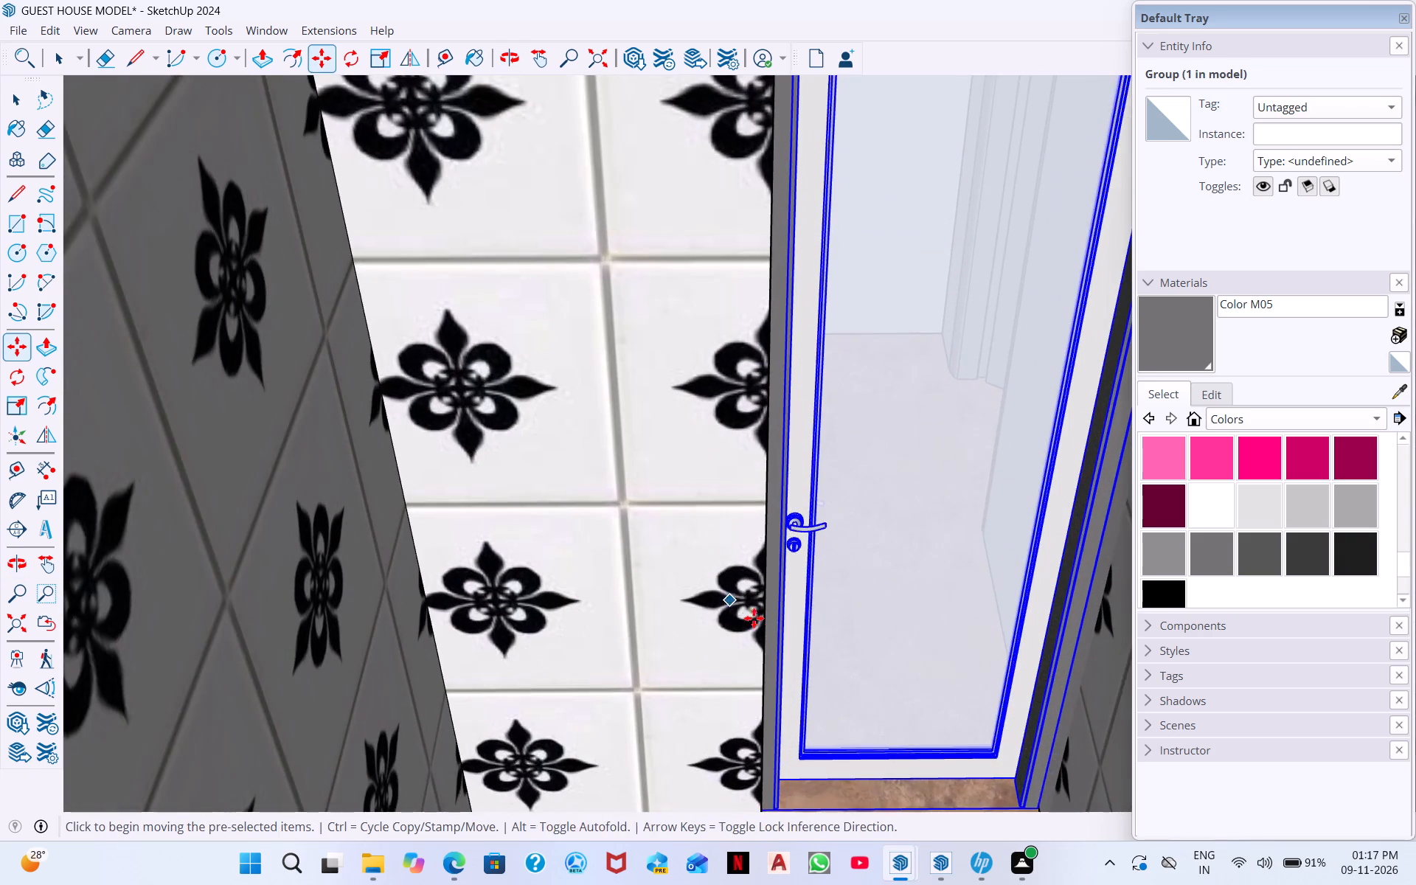
{"action": "scroll", "coordinate": [749, 617], "scroll_direction": "up", "scroll_amount": 5}
{"action": "scroll", "coordinate": [799, 489], "scroll_direction": "up", "scroll_amount": 1}
{"action": "scroll", "coordinate": [797, 518], "scroll_direction": "down", "scroll_amount": 4}
{"action": "scroll", "coordinate": [841, 732], "scroll_direction": "down", "scroll_amount": 1}
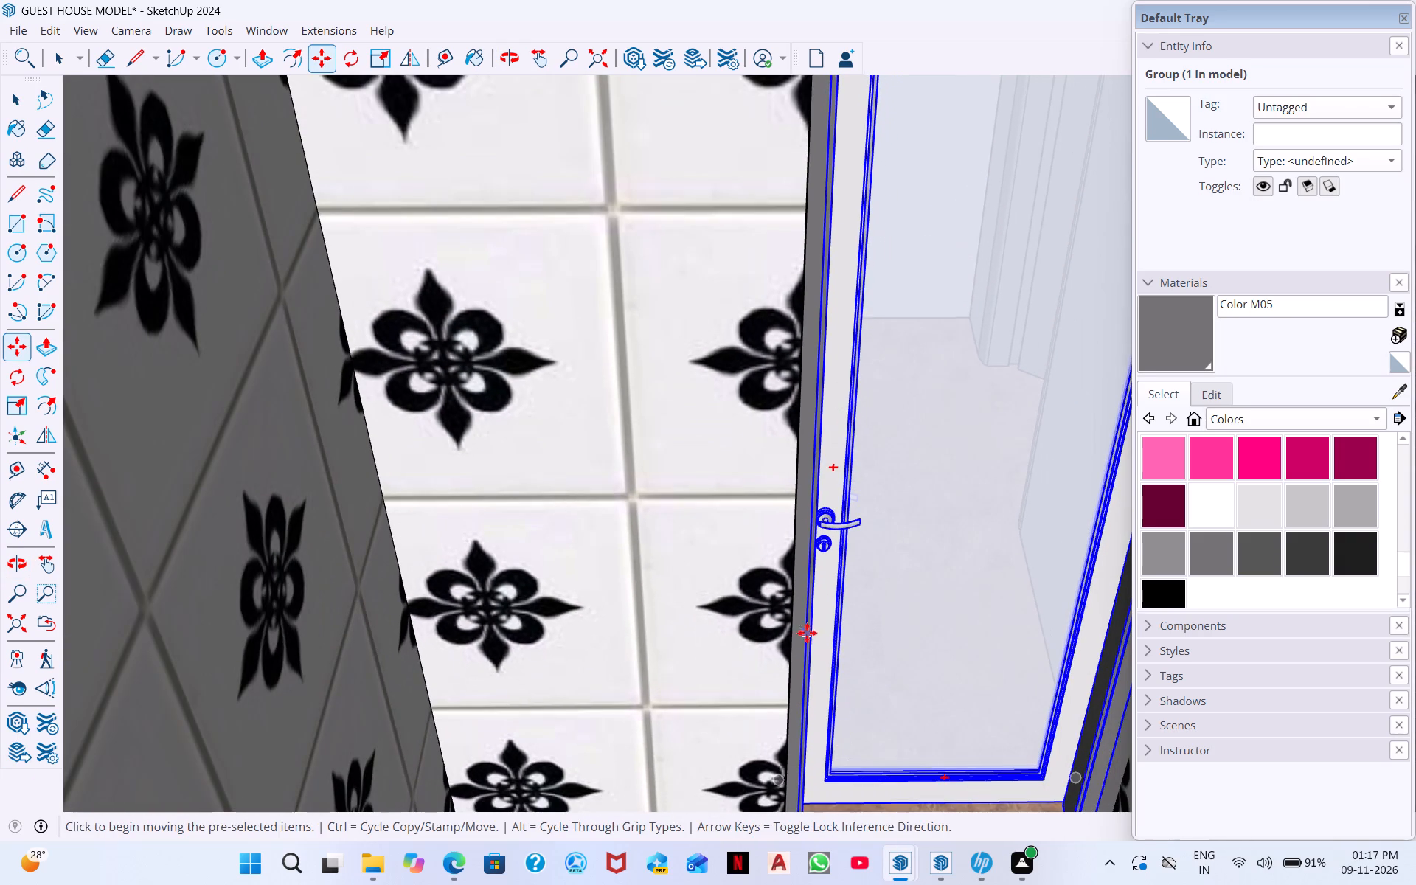
{"action": "key", "text": "space"}
{"action": "middle_click_drag", "start_coordinate": [828, 682], "coordinate": [780, 459]}
{"action": "scroll", "coordinate": [827, 687], "scroll_direction": "down", "scroll_amount": 1}
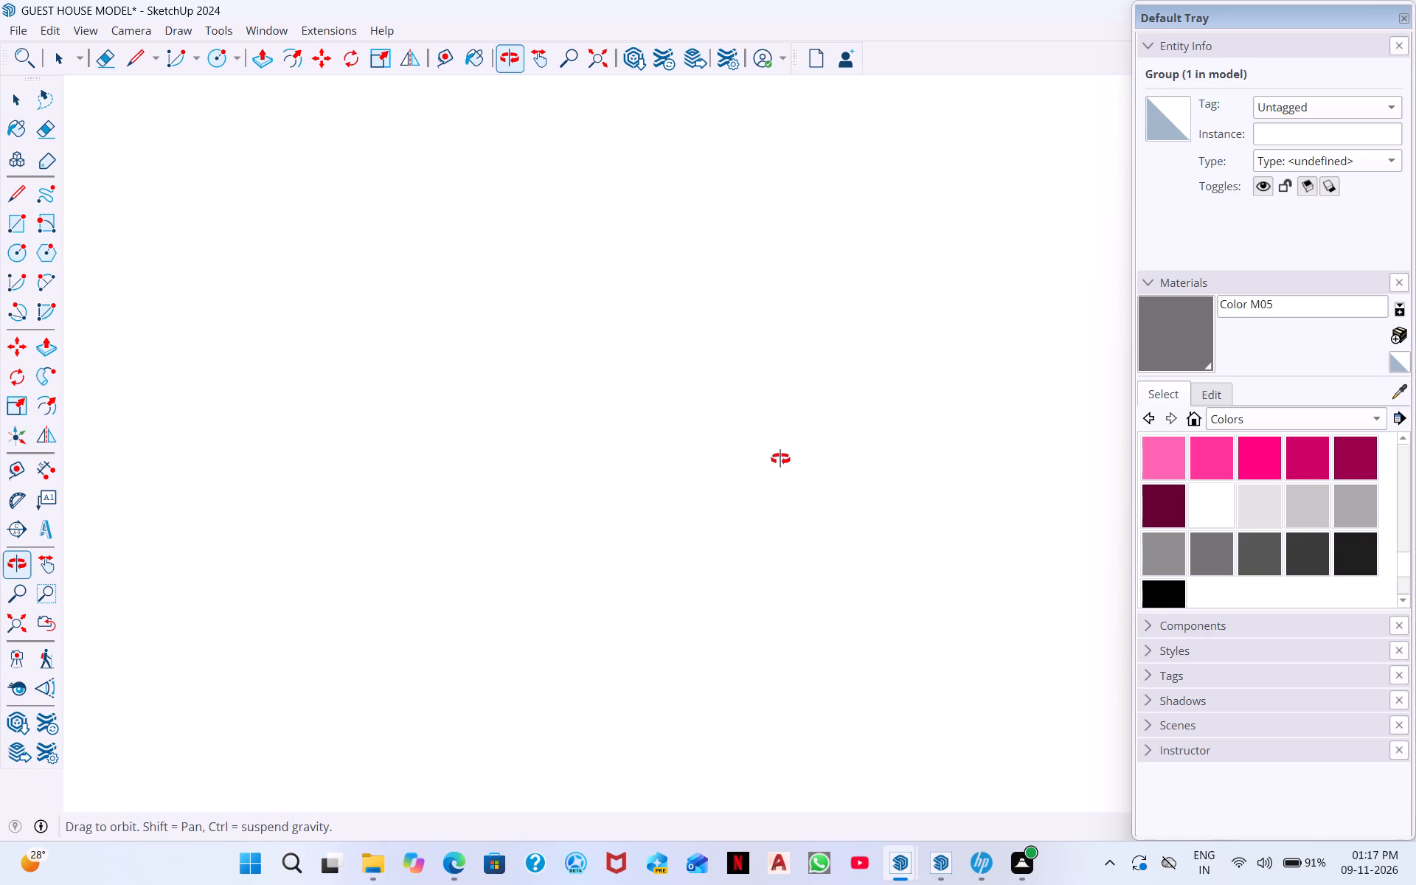
{"action": "middle_click_drag", "start_coordinate": [780, 459], "coordinate": [758, 744]}
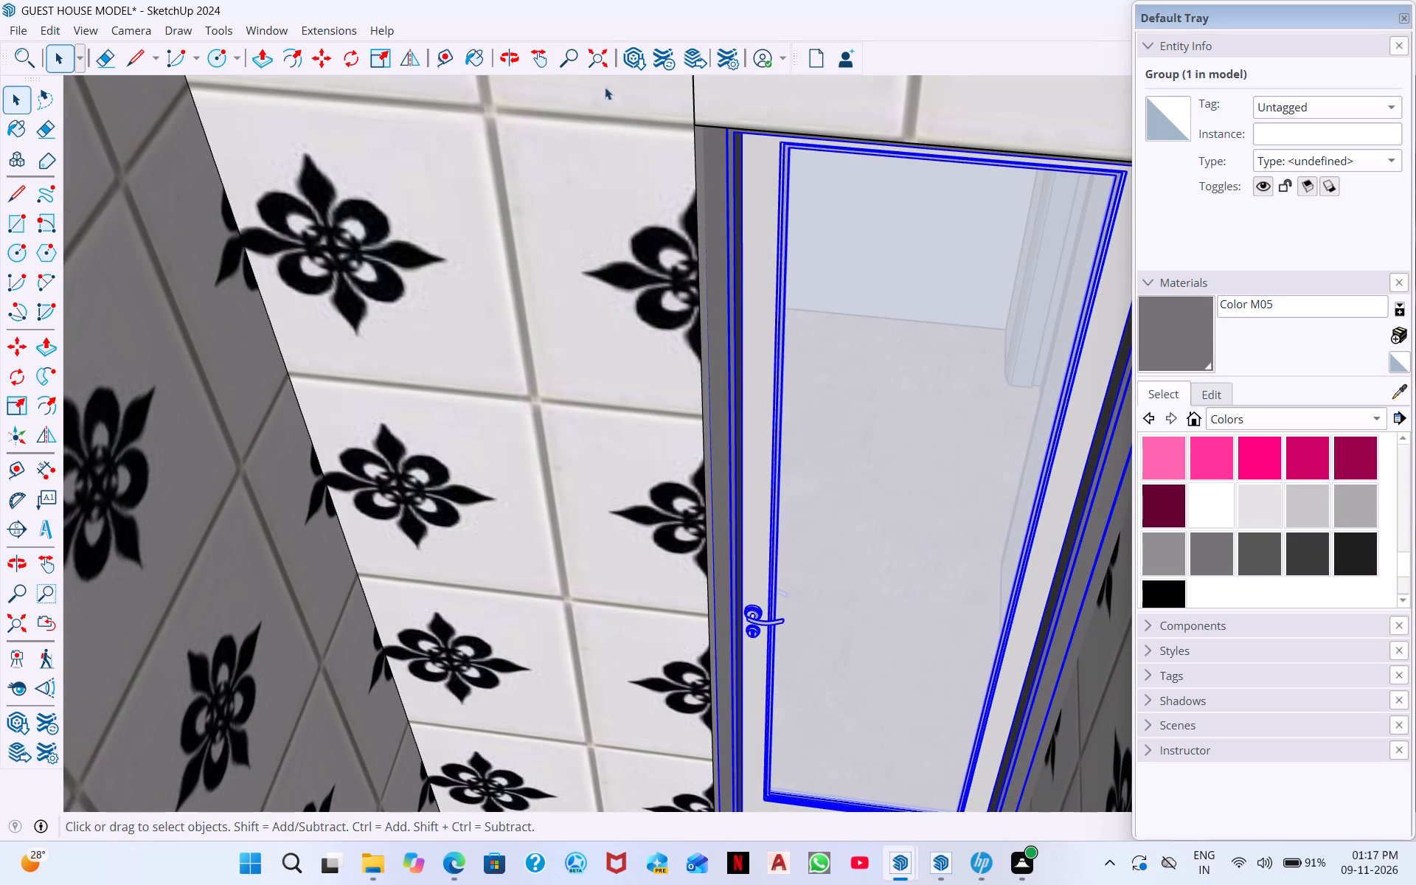
Move the glass door by its bottom handle-side frame corner to the tiled wall's floor corner on the bathroom side.
{"action": "left_click", "coordinate": [602, 68]}
{"action": "scroll", "coordinate": [881, 446], "scroll_direction": "up", "scroll_amount": 8}
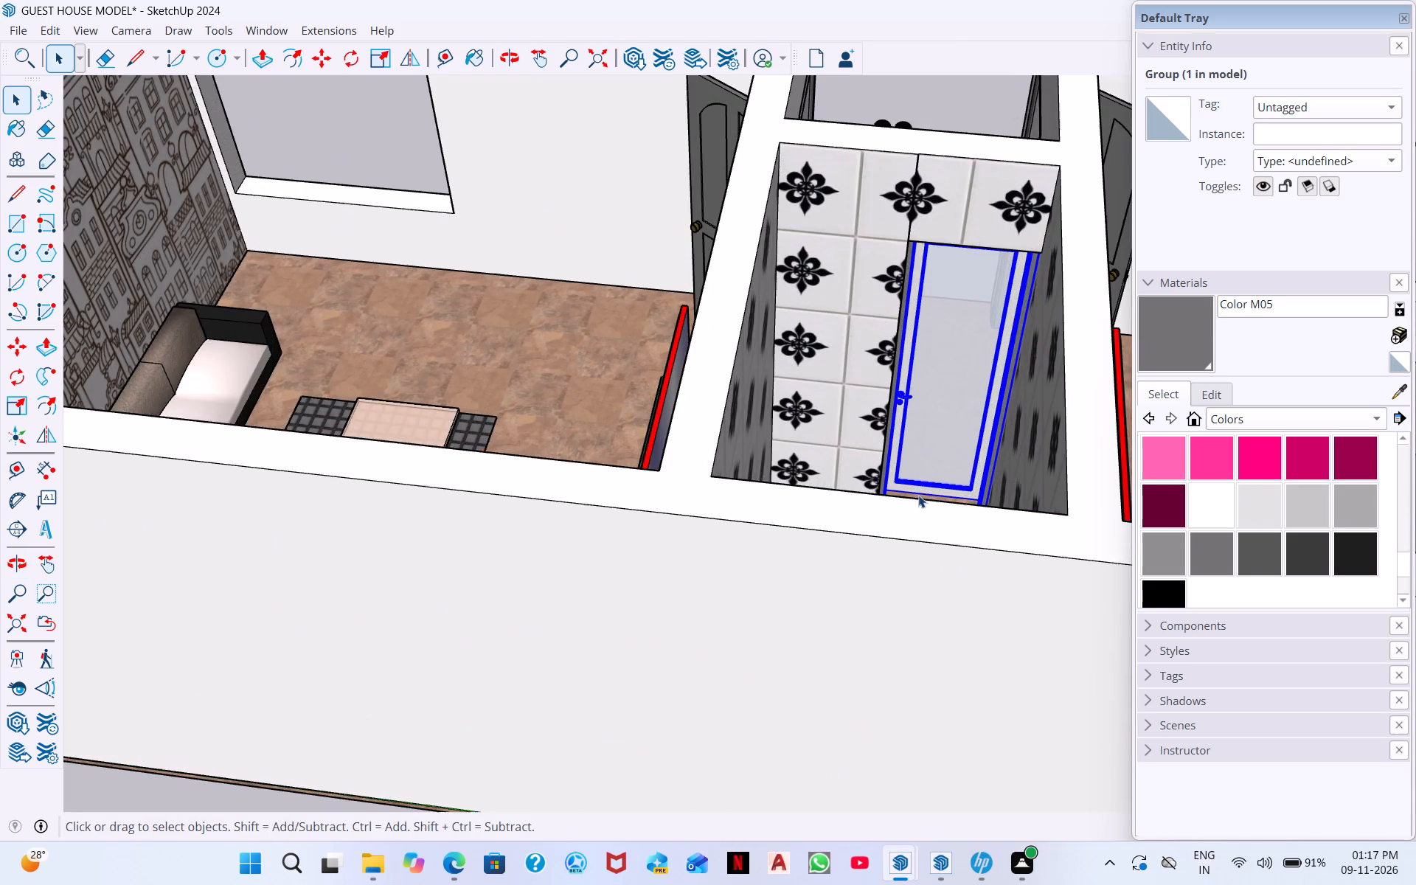
{"action": "middle_click_drag", "start_coordinate": [920, 506], "coordinate": [920, 589]}
{"action": "scroll", "coordinate": [939, 508], "scroll_direction": "up", "scroll_amount": 9}
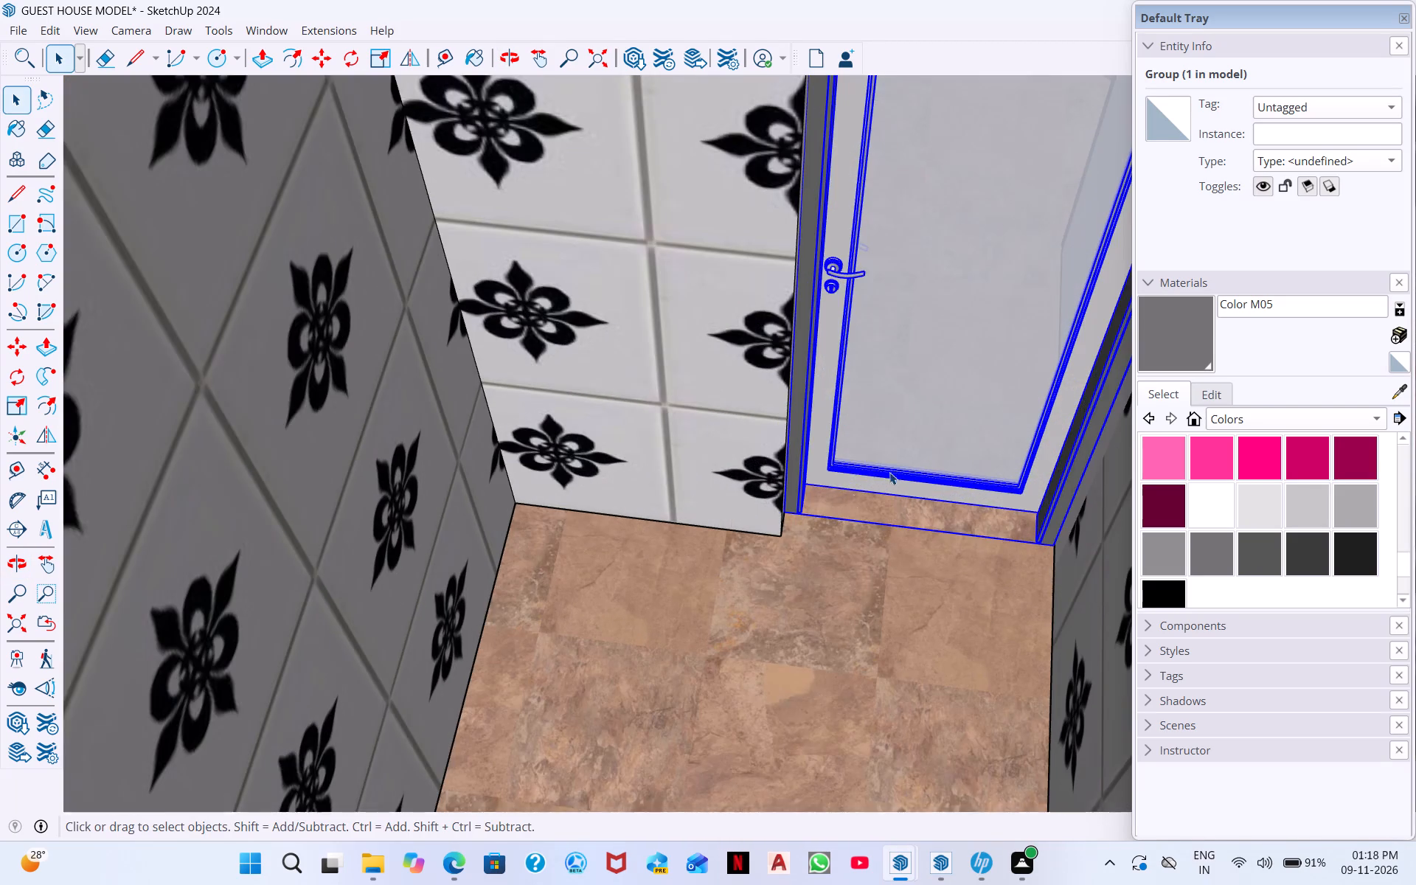
{"action": "scroll", "coordinate": [777, 505], "scroll_direction": "up", "scroll_amount": 4}
{"action": "scroll", "coordinate": [873, 532], "scroll_direction": "up", "scroll_amount": 5}
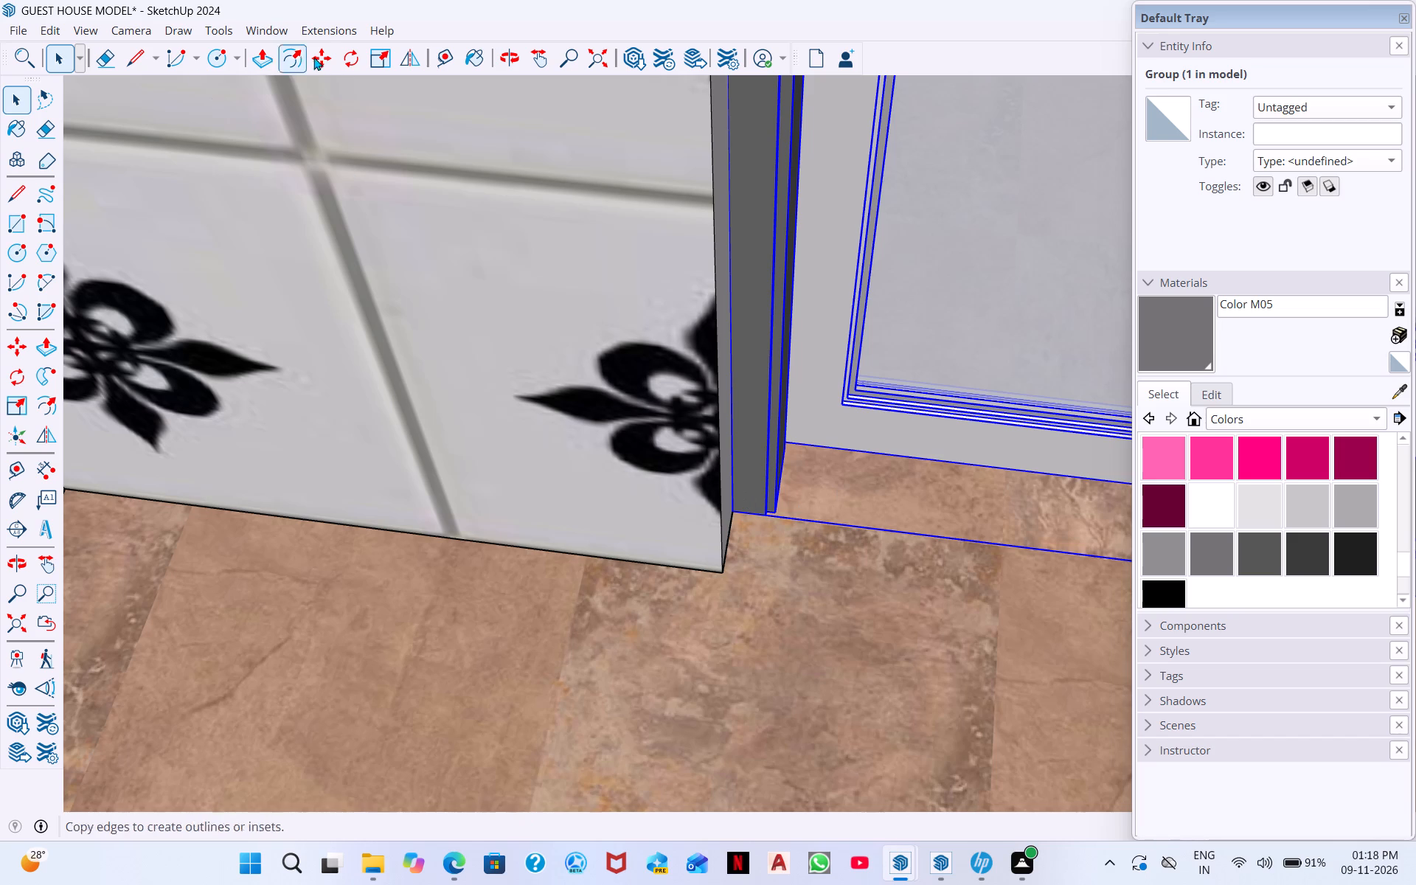
{"action": "left_click", "coordinate": [323, 61]}
{"action": "left_click", "coordinate": [737, 509]}
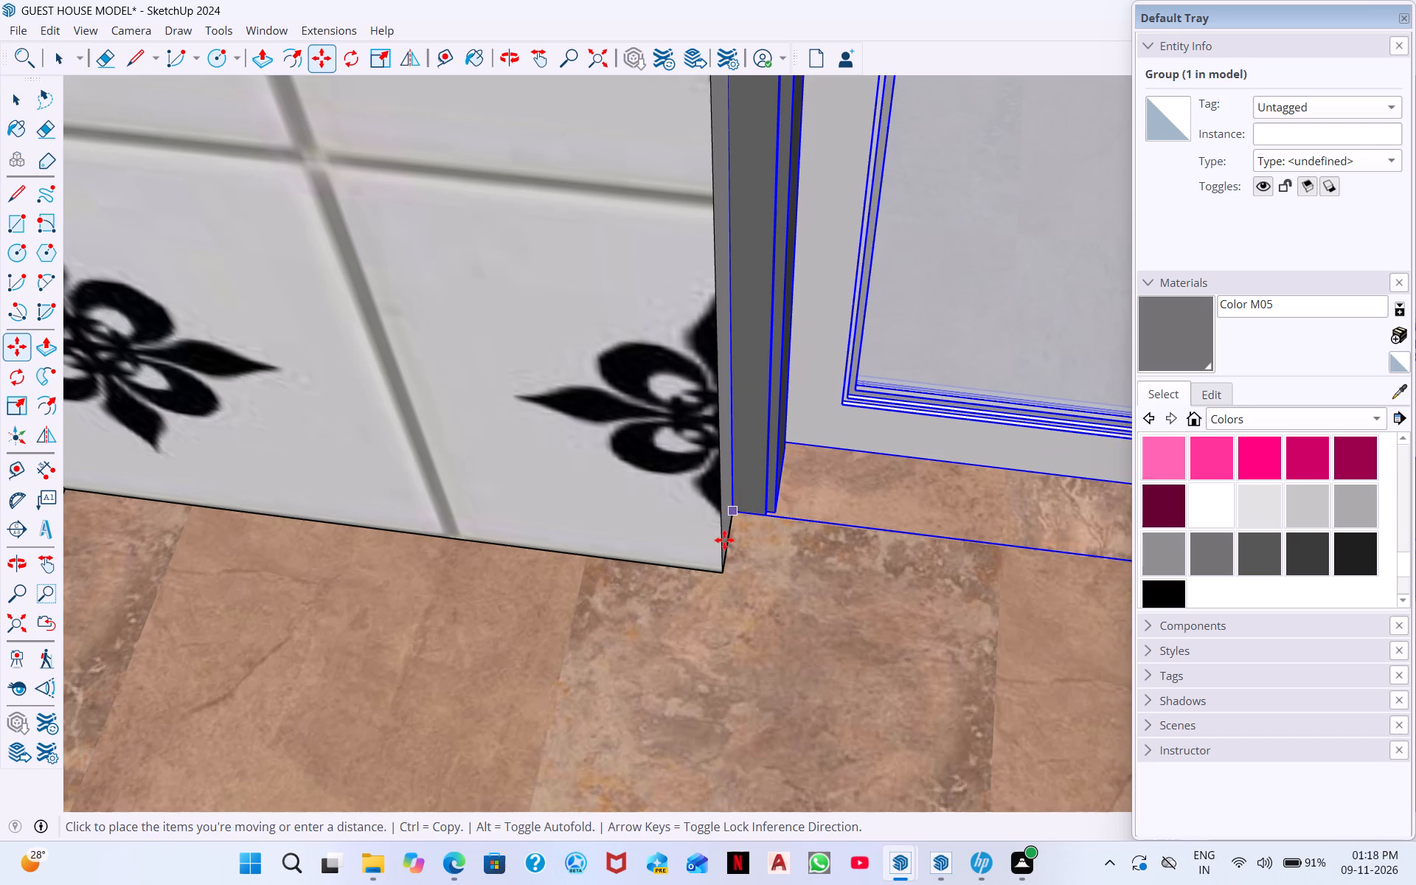
{"action": "left_click", "coordinate": [728, 566]}
{"action": "scroll", "coordinate": [842, 459], "scroll_direction": "down", "scroll_amount": 3}
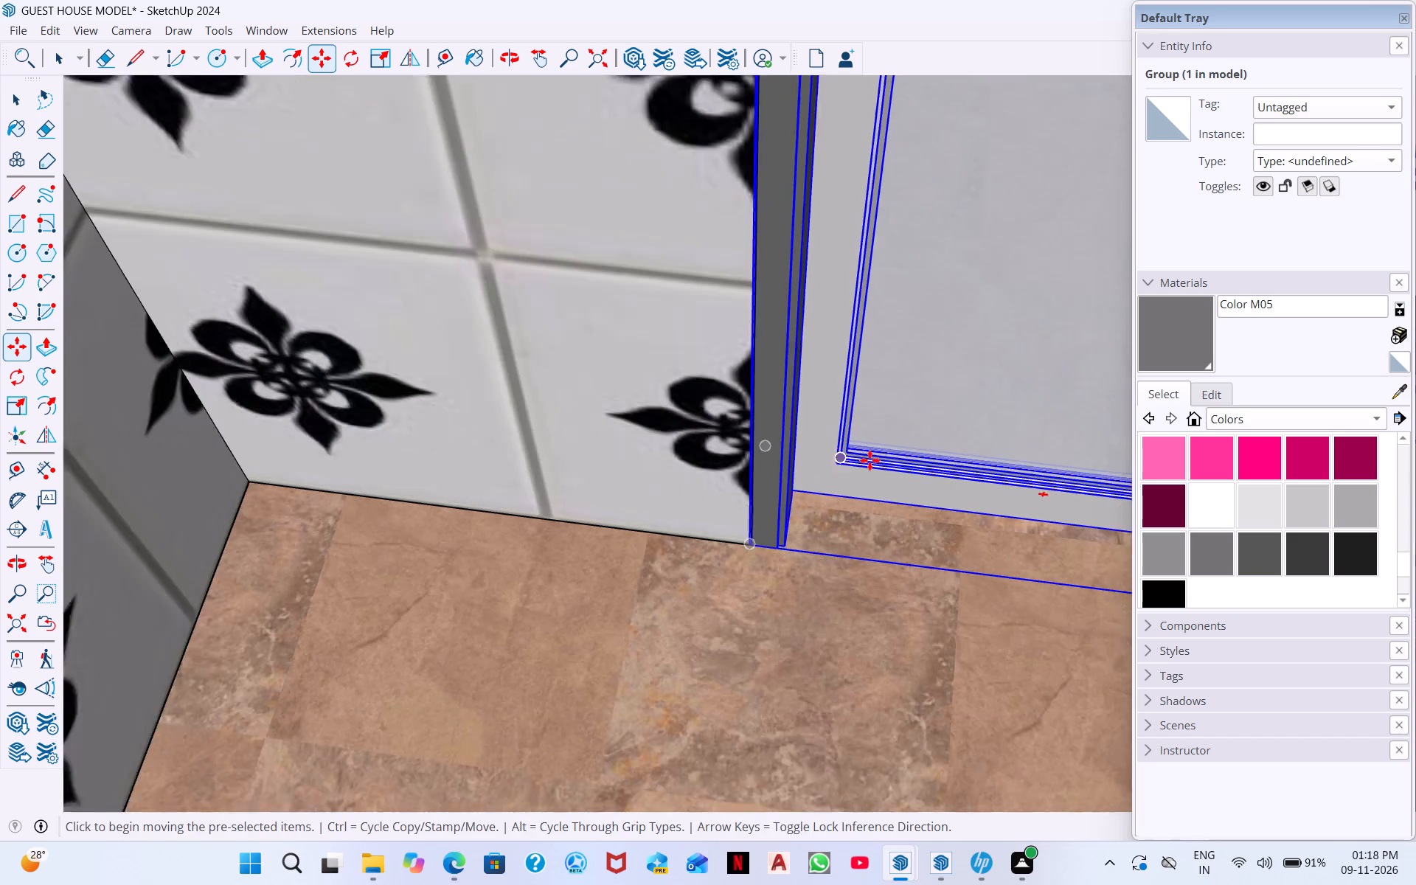
Examine the repositioned glass door's fit in the opening from the vanity side, at floor level and at the head.
{"action": "scroll", "coordinate": [870, 460], "scroll_direction": "down", "scroll_amount": 4}
{"action": "middle_click_drag", "start_coordinate": [991, 419], "coordinate": [601, 344]}
{"action": "scroll", "coordinate": [986, 437], "scroll_direction": "down", "scroll_amount": 1}
{"action": "scroll", "coordinate": [607, 345], "scroll_direction": "down", "scroll_amount": 12}
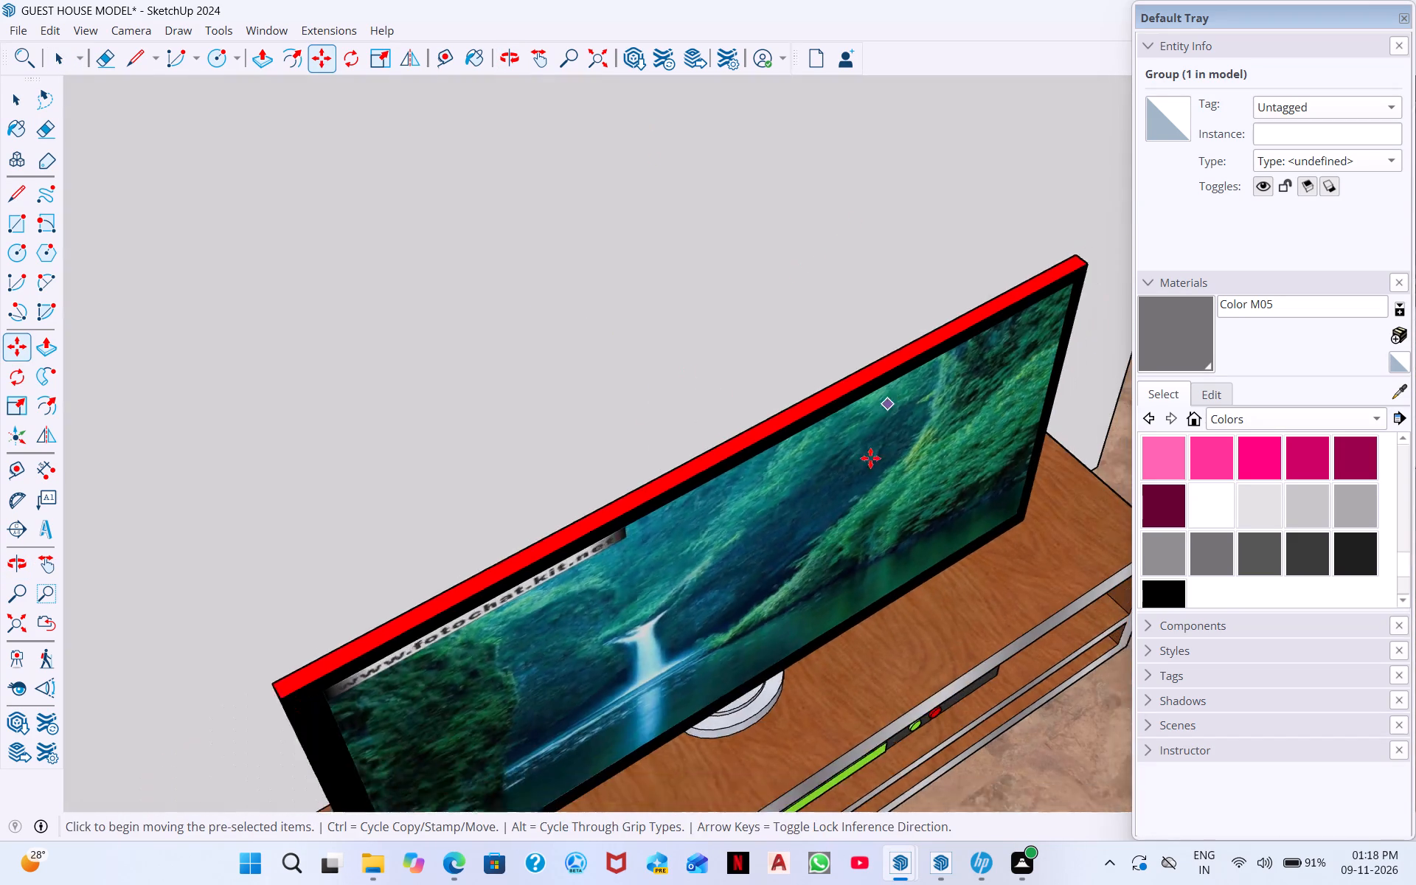
{"action": "scroll", "coordinate": [870, 458], "scroll_direction": "down", "scroll_amount": 9}
{"action": "middle_click_drag", "start_coordinate": [897, 442], "coordinate": [212, 347]}
{"action": "middle_click_drag", "start_coordinate": [915, 371], "coordinate": [542, 437]}
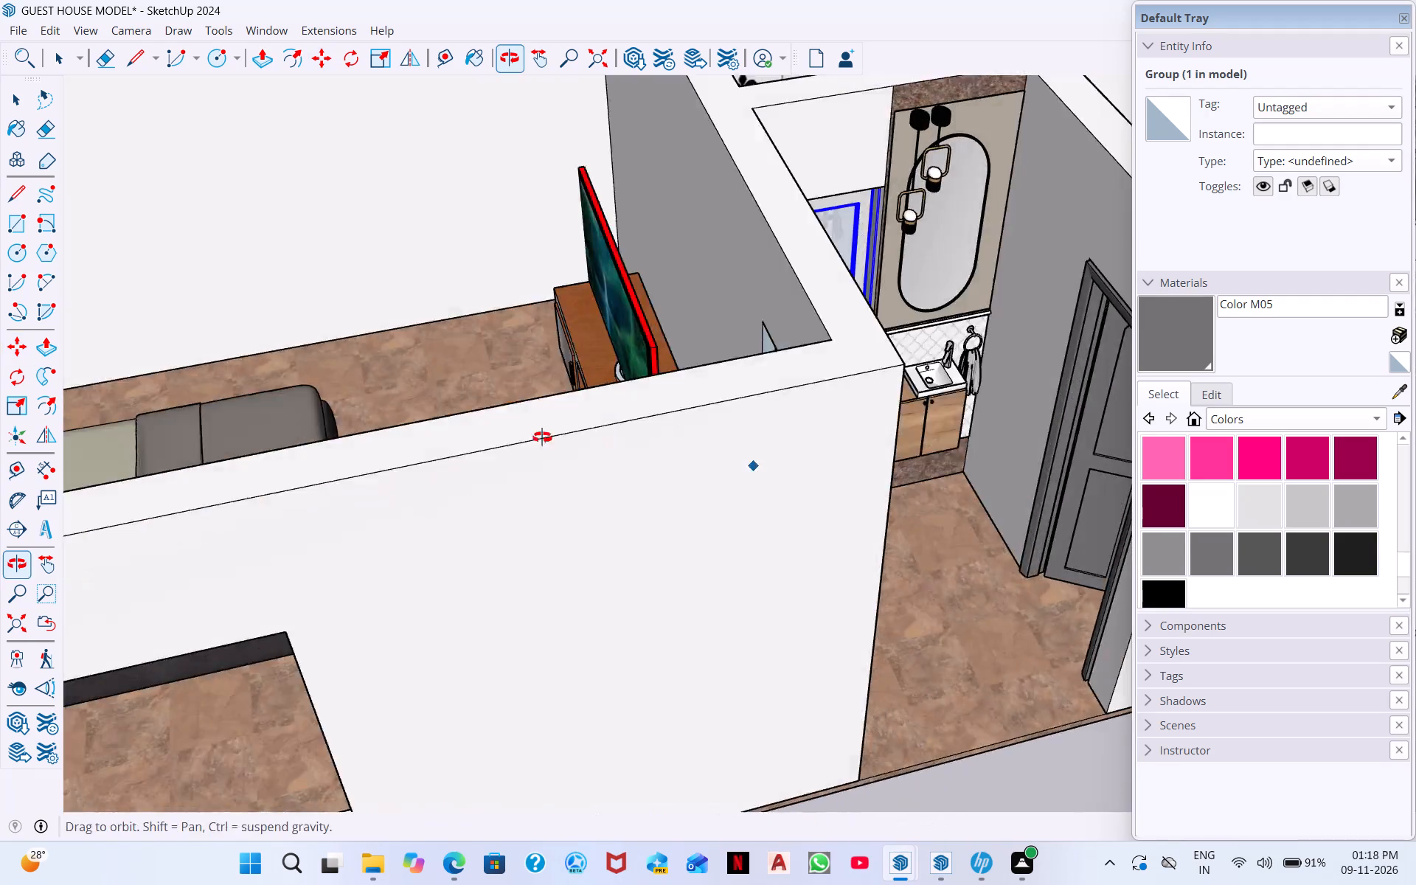
{"action": "middle_click_drag", "start_coordinate": [542, 437], "coordinate": [492, 404]}
{"action": "scroll", "coordinate": [890, 426], "scroll_direction": "up", "scroll_amount": 8}
{"action": "middle_click_drag", "start_coordinate": [951, 521], "coordinate": [943, 446]}
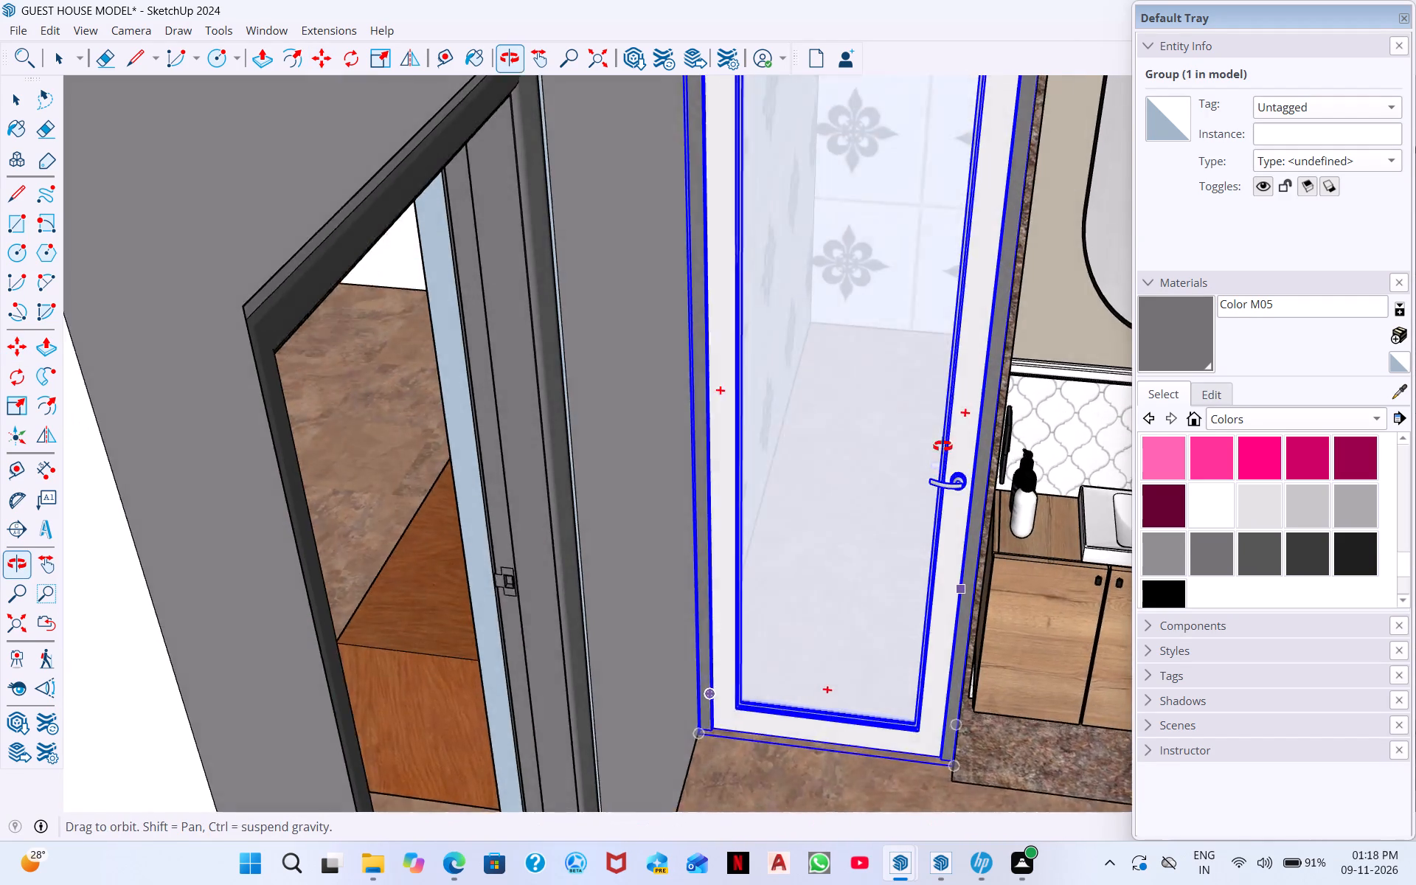
{"action": "middle_click_drag", "start_coordinate": [943, 446], "coordinate": [963, 282]}
{"action": "middle_click_drag", "start_coordinate": [1040, 479], "coordinate": [1032, 369]}
{"action": "scroll", "coordinate": [988, 412], "scroll_direction": "down", "scroll_amount": 3}
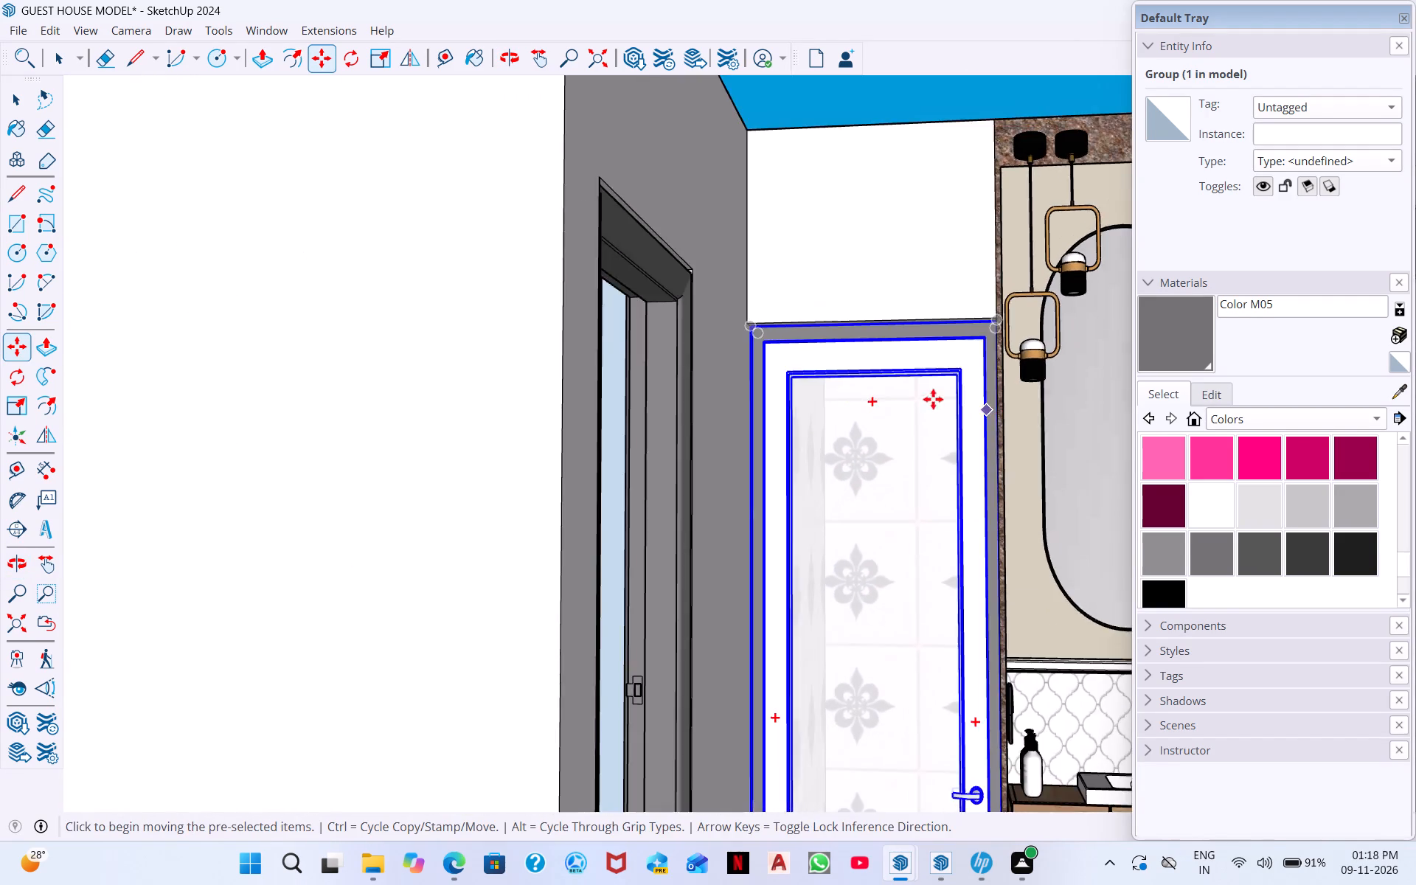
{"action": "scroll", "coordinate": [933, 399], "scroll_direction": "down", "scroll_amount": 2}
{"action": "middle_click", "coordinate": [890, 428]}
Paint the wall face above the glass door with the Beadboard material from the Brick, Cladding and Siding collection.
{"action": "key", "text": "space"}
{"action": "middle_click_drag", "start_coordinate": [922, 307], "coordinate": [855, 186]}
{"action": "left_click", "coordinate": [917, 187]}
{"action": "middle_click_drag", "start_coordinate": [979, 399], "coordinate": [952, 249]}
{"action": "middle_click_drag", "start_coordinate": [1004, 471], "coordinate": [1004, 451]}
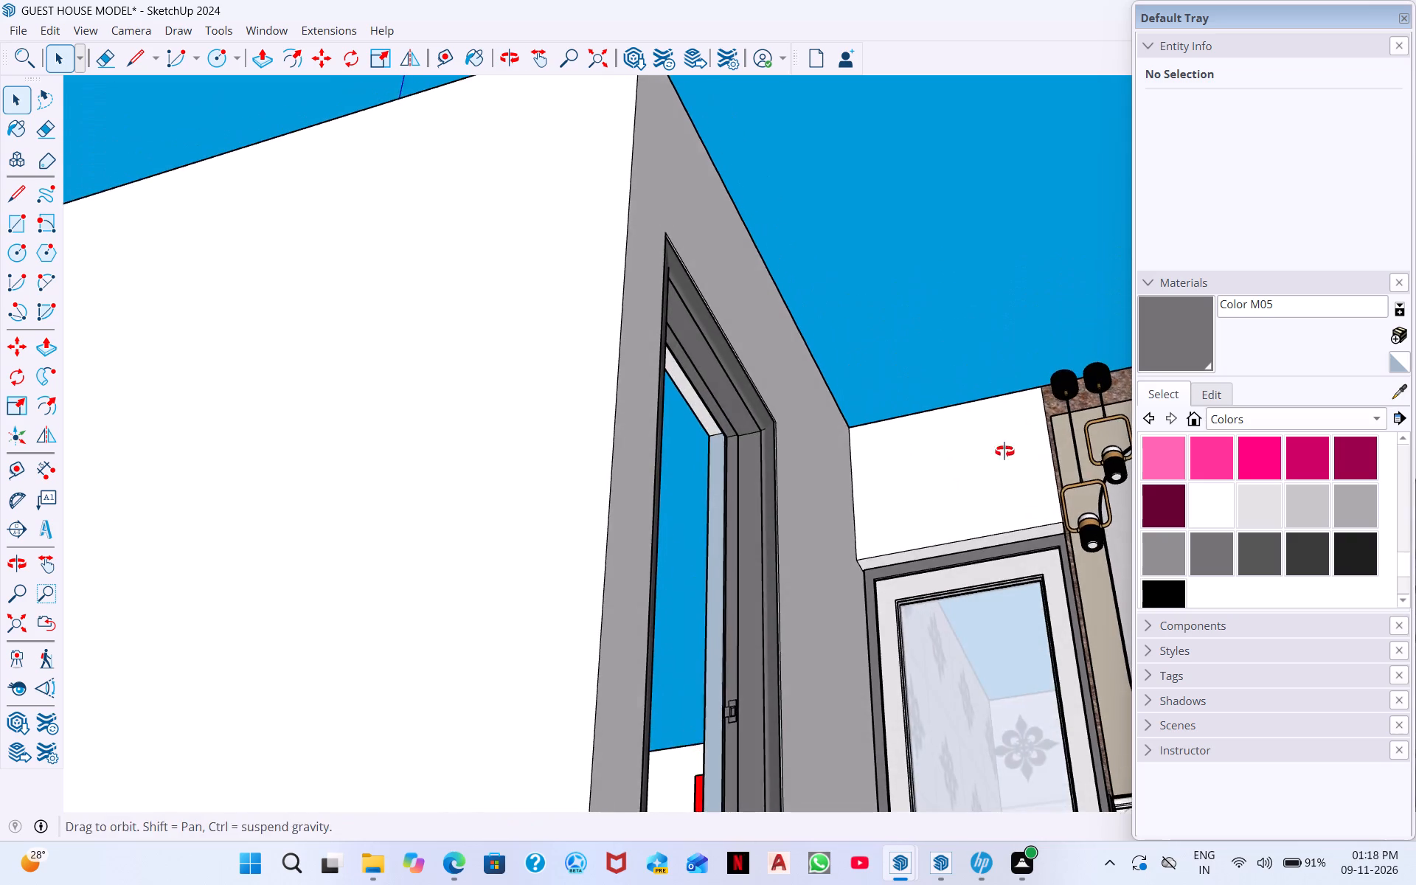
{"action": "middle_click_drag", "start_coordinate": [1004, 451], "coordinate": [993, 341]}
{"action": "scroll", "coordinate": [1004, 389], "scroll_direction": "down", "scroll_amount": 1}
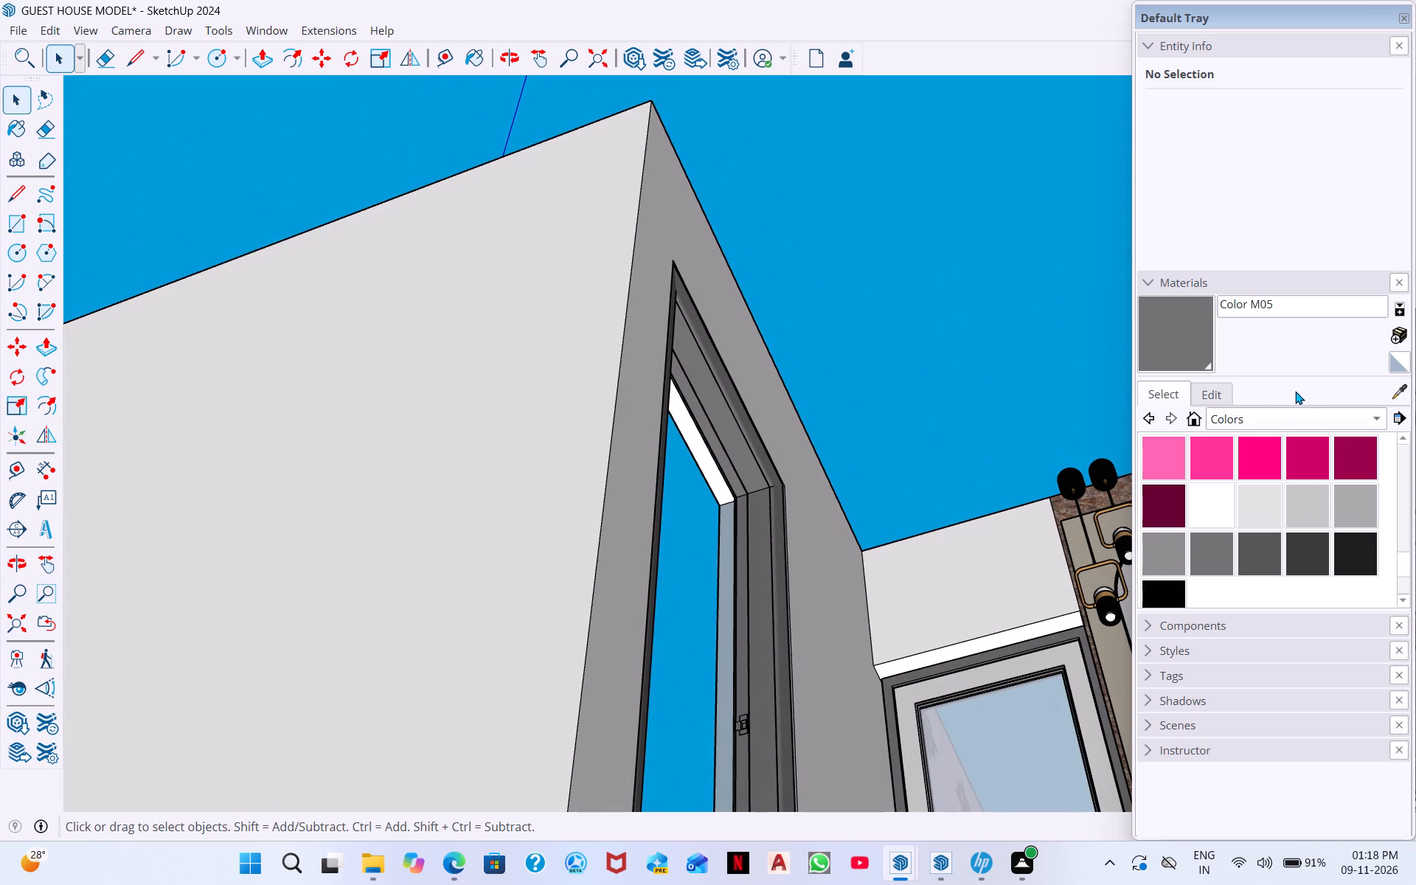
{"action": "left_click", "coordinate": [1302, 420]}
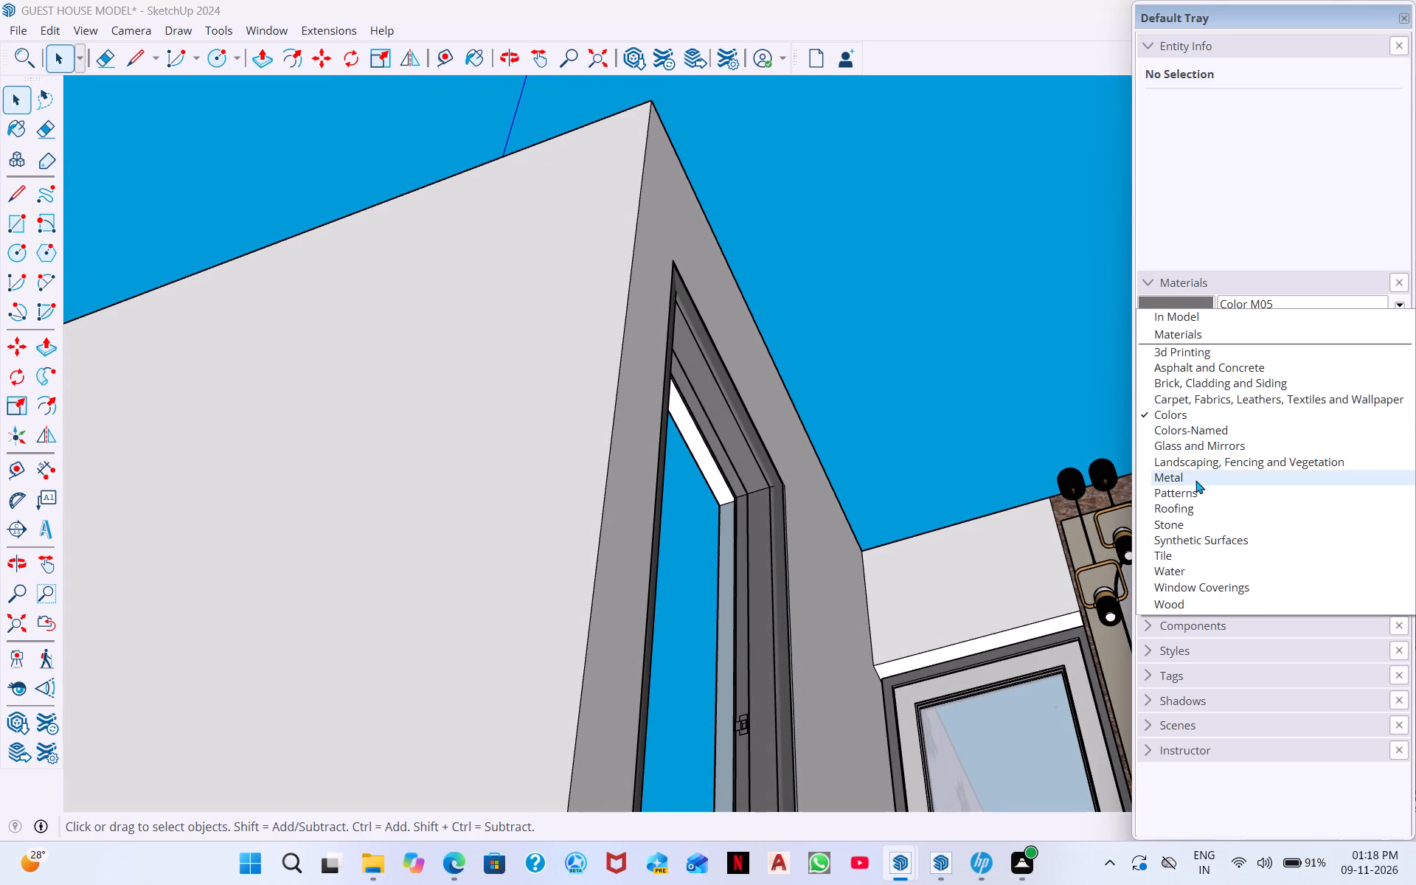
{"action": "left_click", "coordinate": [1184, 554]}
{"action": "scroll", "coordinate": [1219, 509], "scroll_direction": "down", "scroll_amount": 4}
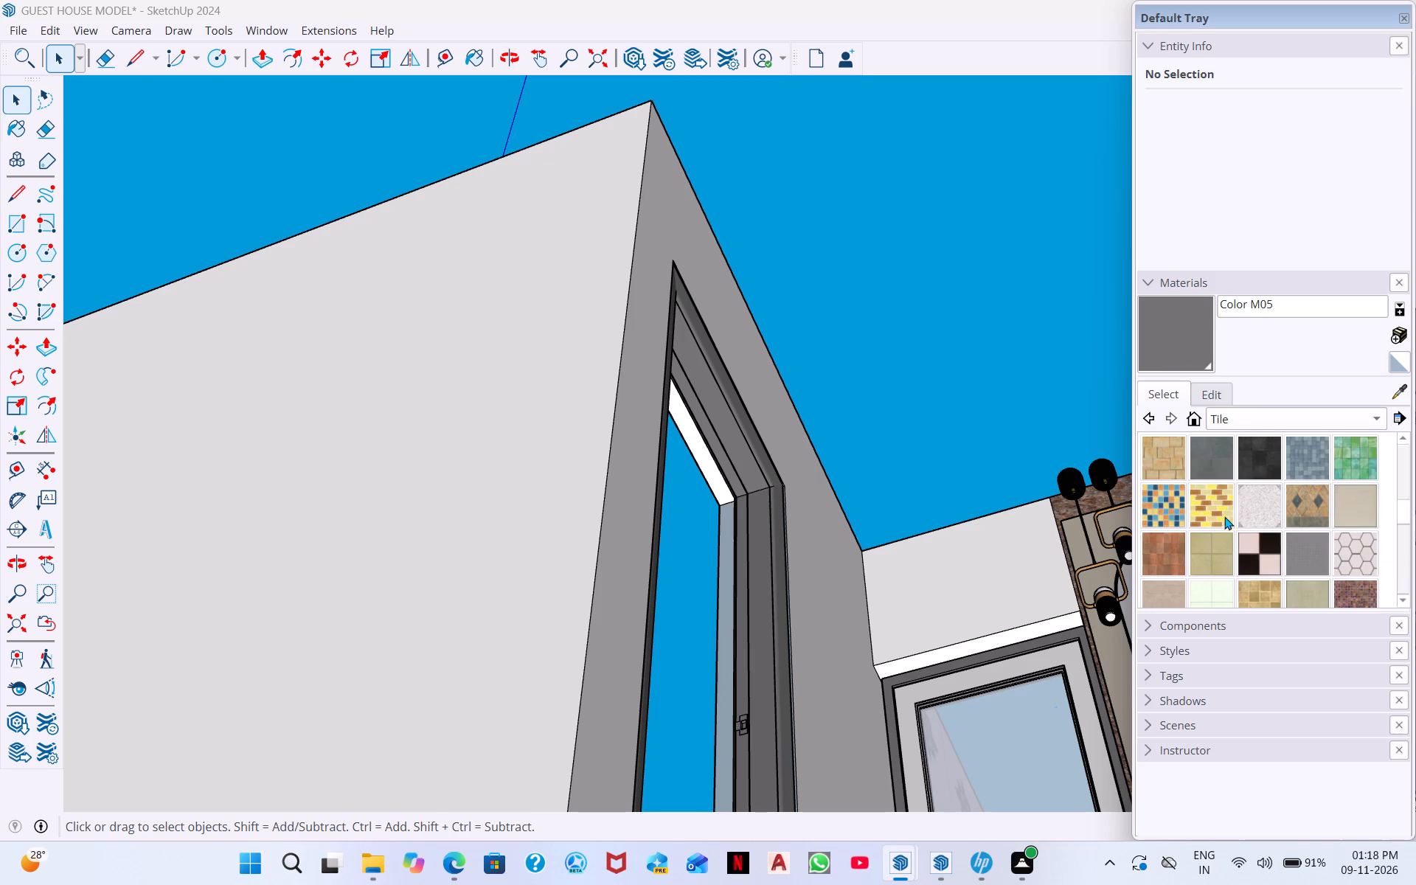
{"action": "scroll", "coordinate": [1238, 515], "scroll_direction": "down", "scroll_amount": 3}
{"action": "left_click", "coordinate": [1239, 426]}
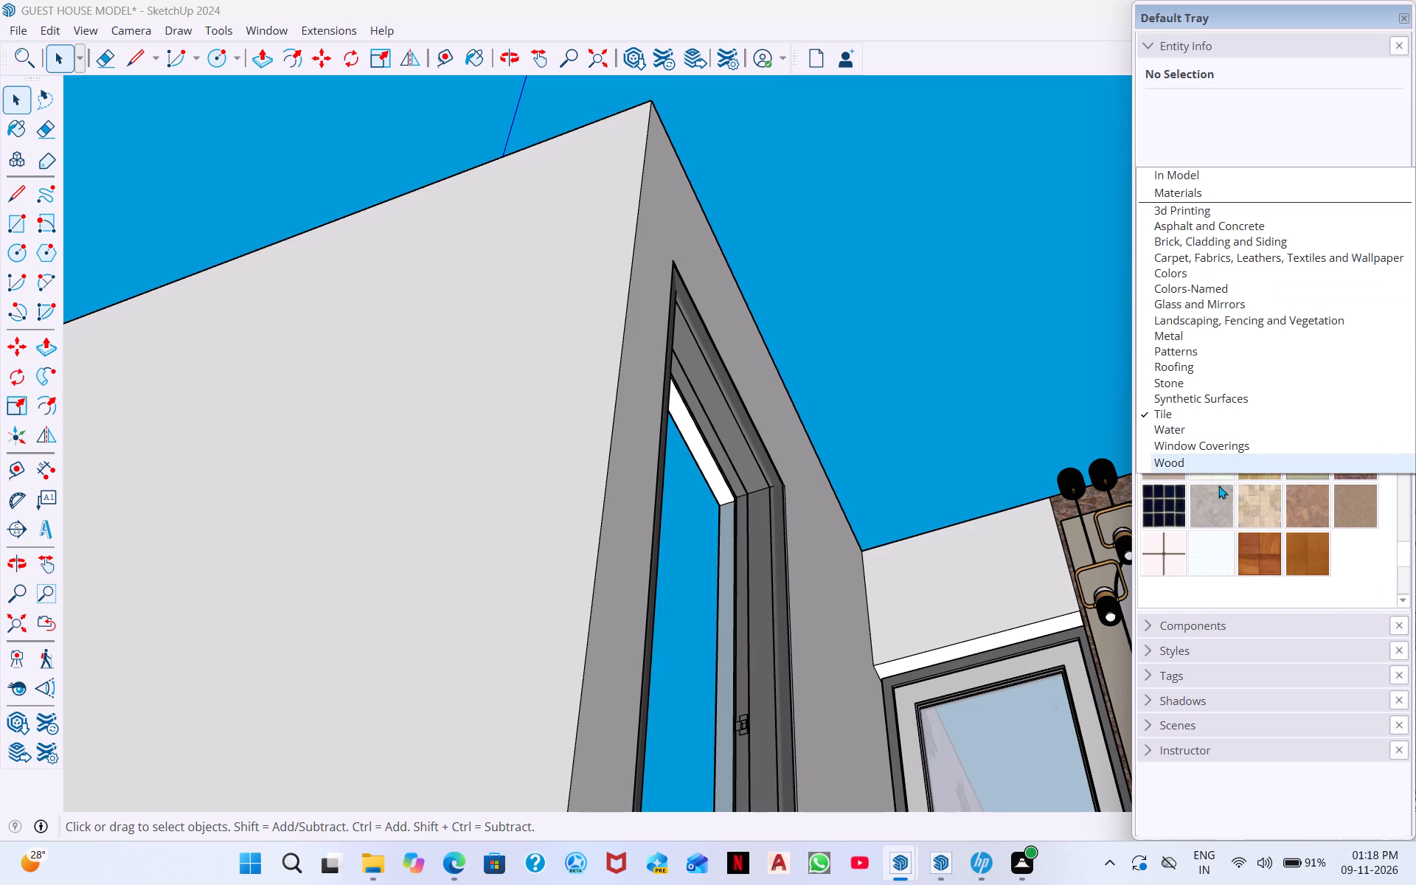
{"action": "left_click", "coordinate": [1195, 245]}
{"action": "scroll", "coordinate": [1207, 551], "scroll_direction": "down", "scroll_amount": 3}
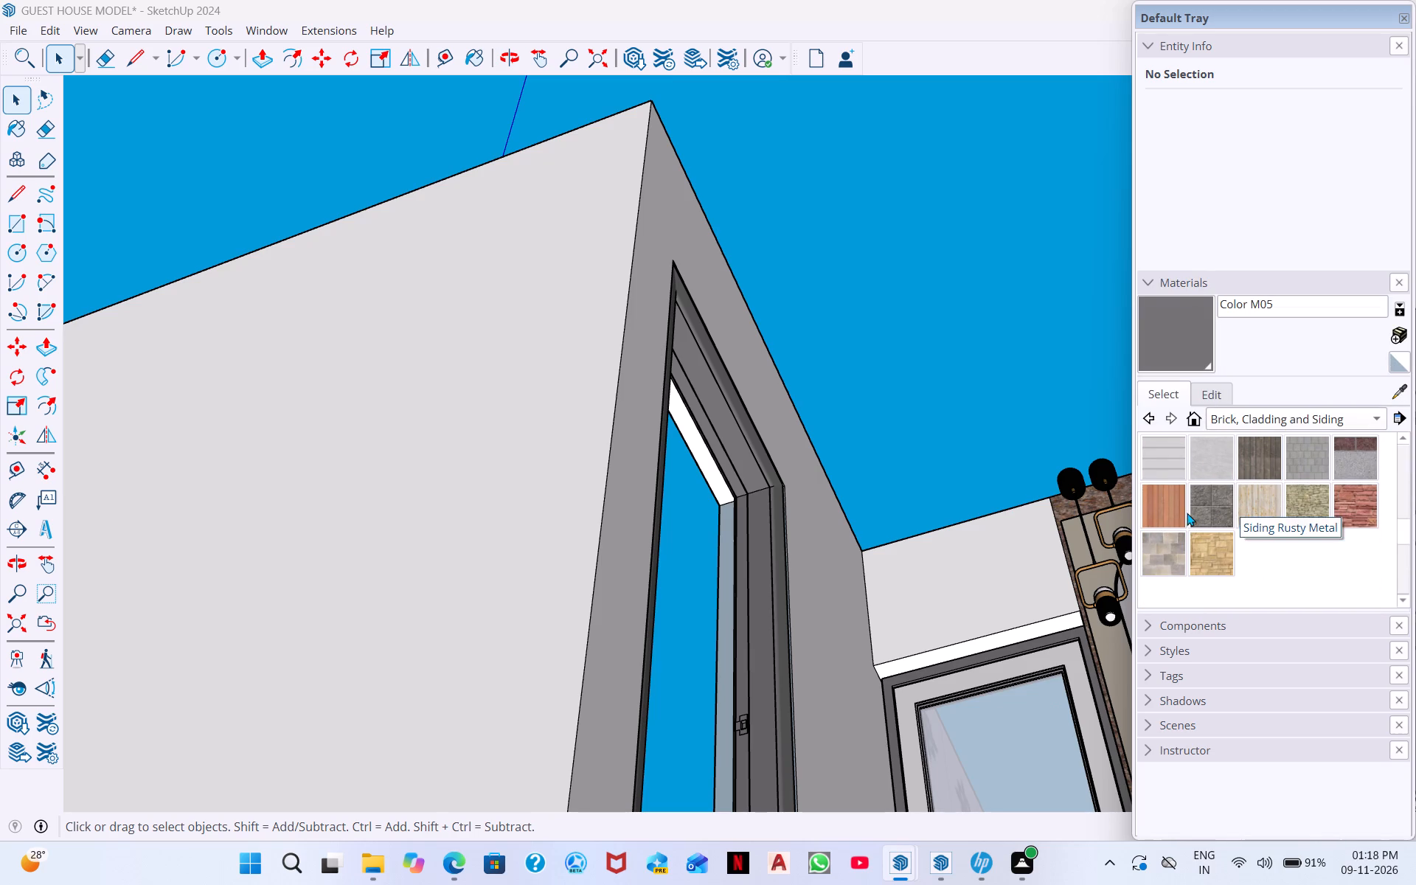
{"action": "scroll", "coordinate": [1288, 471], "scroll_direction": "up", "scroll_amount": 1}
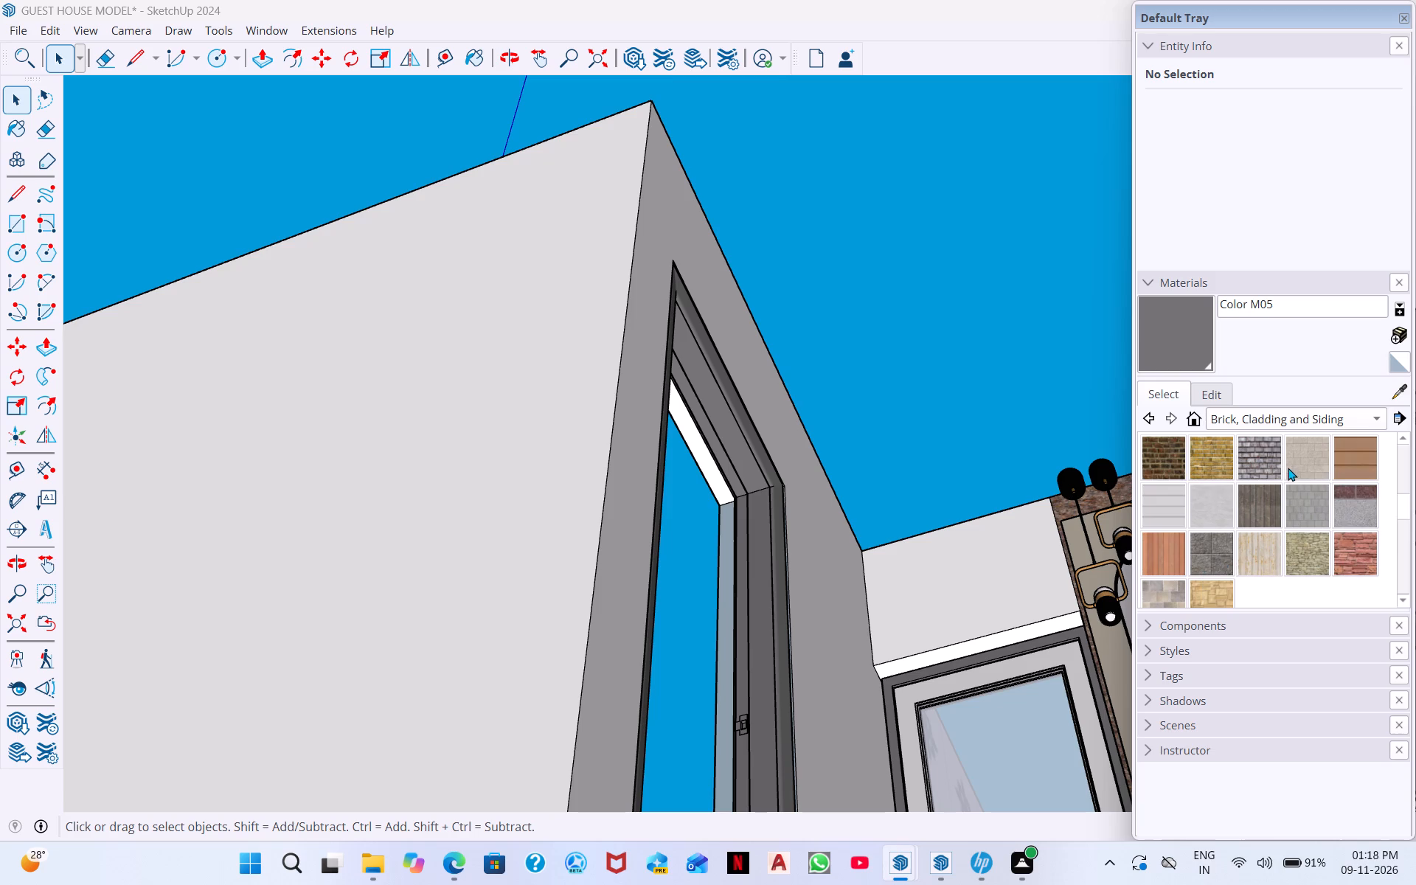
{"action": "scroll", "coordinate": [1283, 463], "scroll_direction": "down", "scroll_amount": 1}
{"action": "scroll", "coordinate": [1283, 463], "scroll_direction": "up", "scroll_amount": 1}
{"action": "scroll", "coordinate": [1174, 471], "scroll_direction": "up", "scroll_amount": 1}
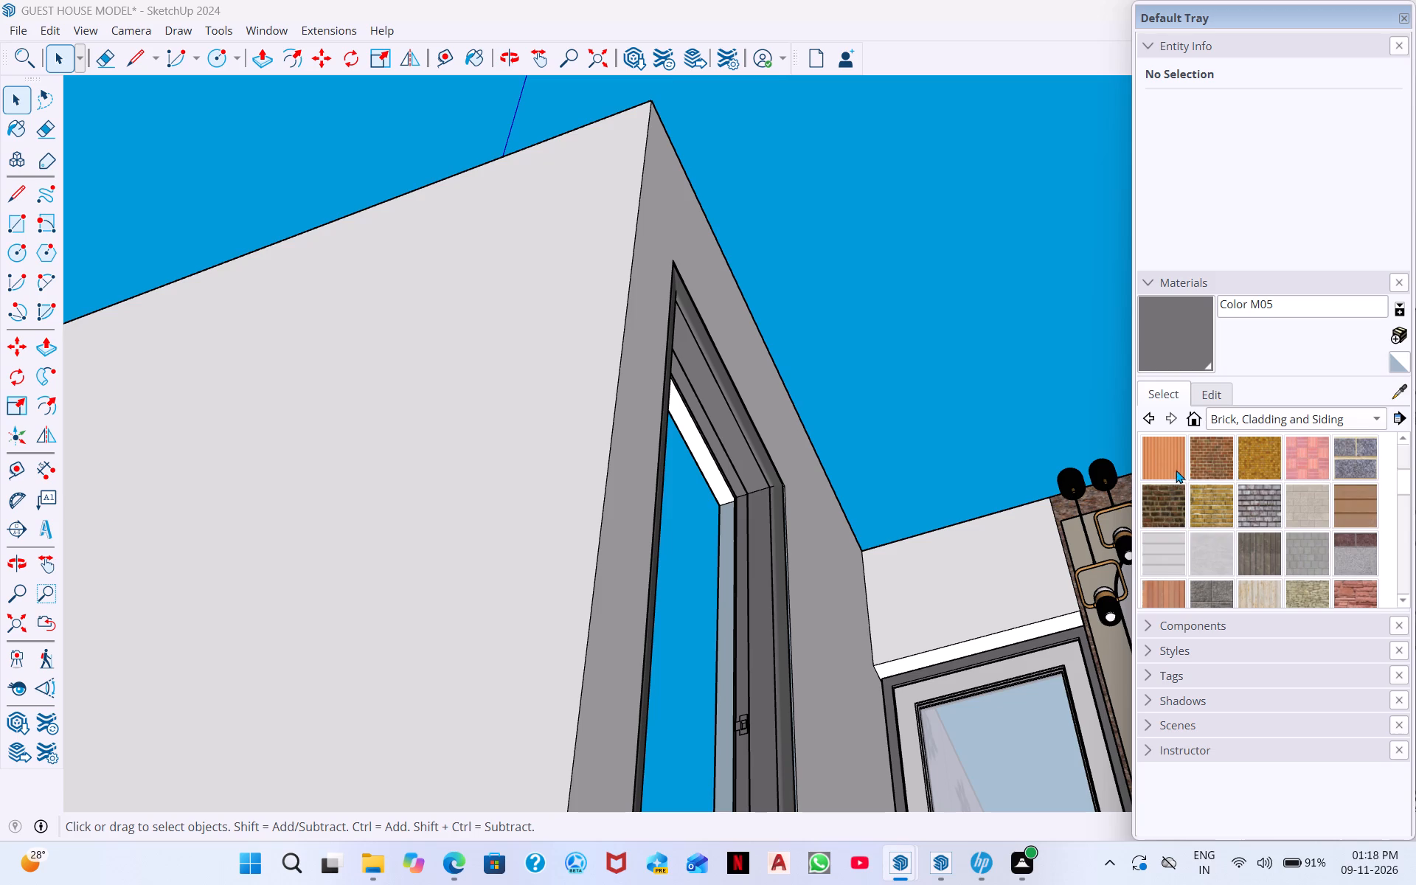
{"action": "scroll", "coordinate": [1176, 470], "scroll_direction": "up", "scroll_amount": 2}
{"action": "left_click", "coordinate": [1176, 470]}
{"action": "left_click", "coordinate": [964, 604]}
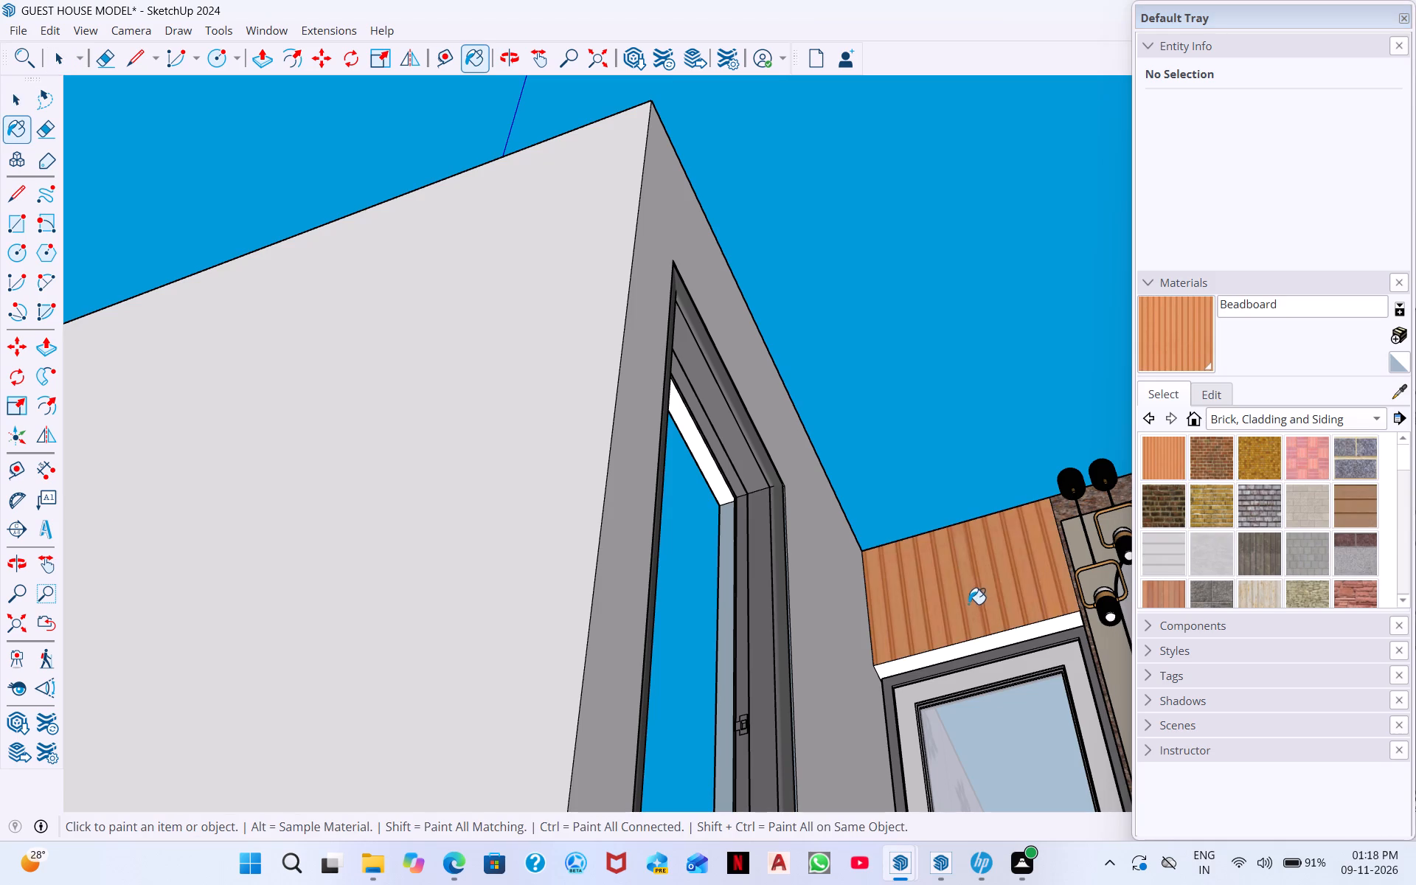
Paint the wall surrounding the vanity and mirror panel with the same Beadboard material.
{"action": "middle_click_drag", "start_coordinate": [1059, 524], "coordinate": [1104, 686]}
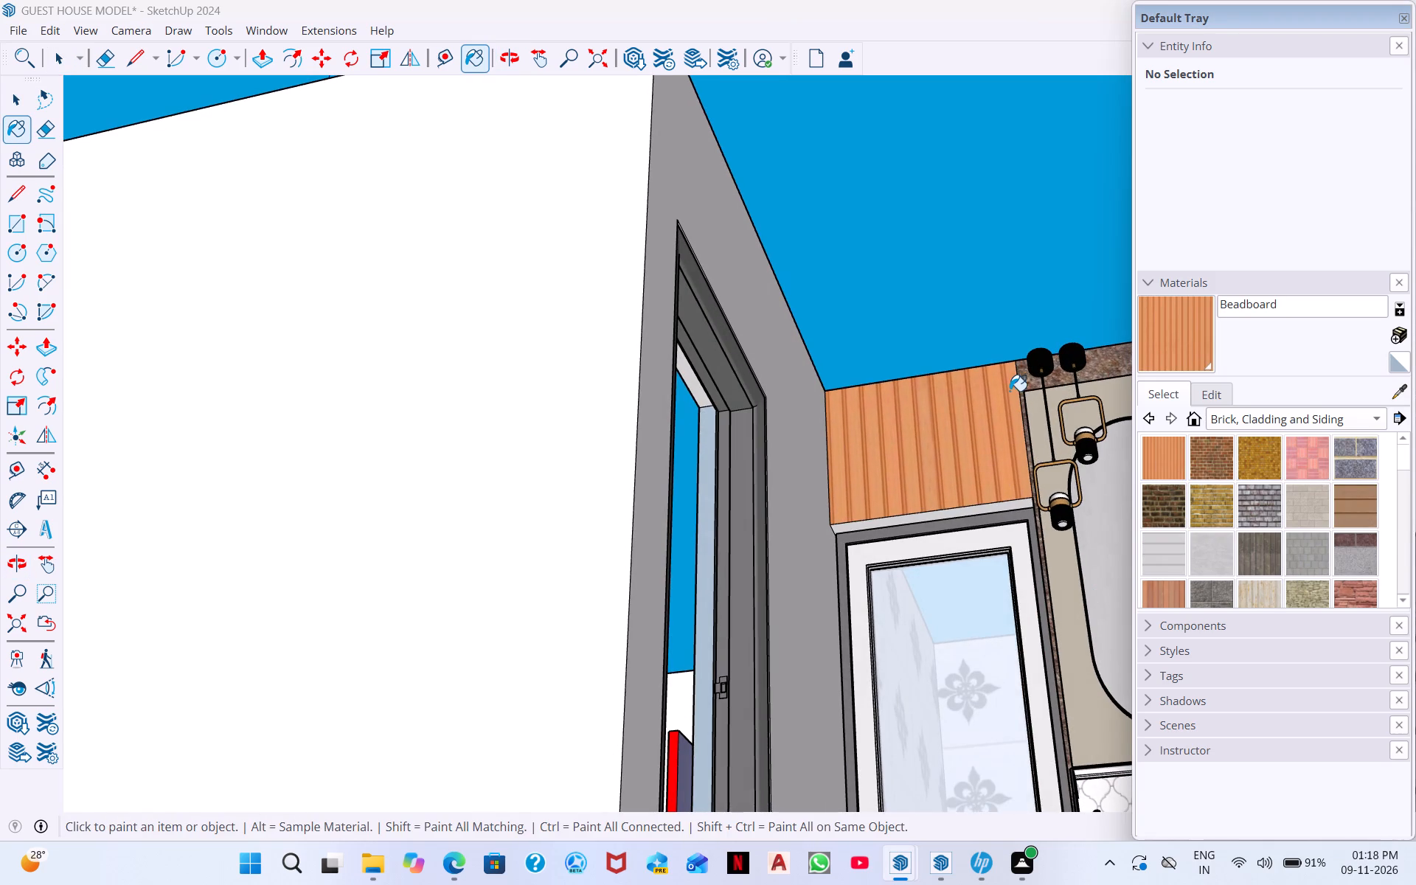
{"action": "scroll", "coordinate": [1027, 368], "scroll_direction": "down", "scroll_amount": 1}
{"action": "middle_click_drag", "start_coordinate": [1027, 372], "coordinate": [1087, 620]}
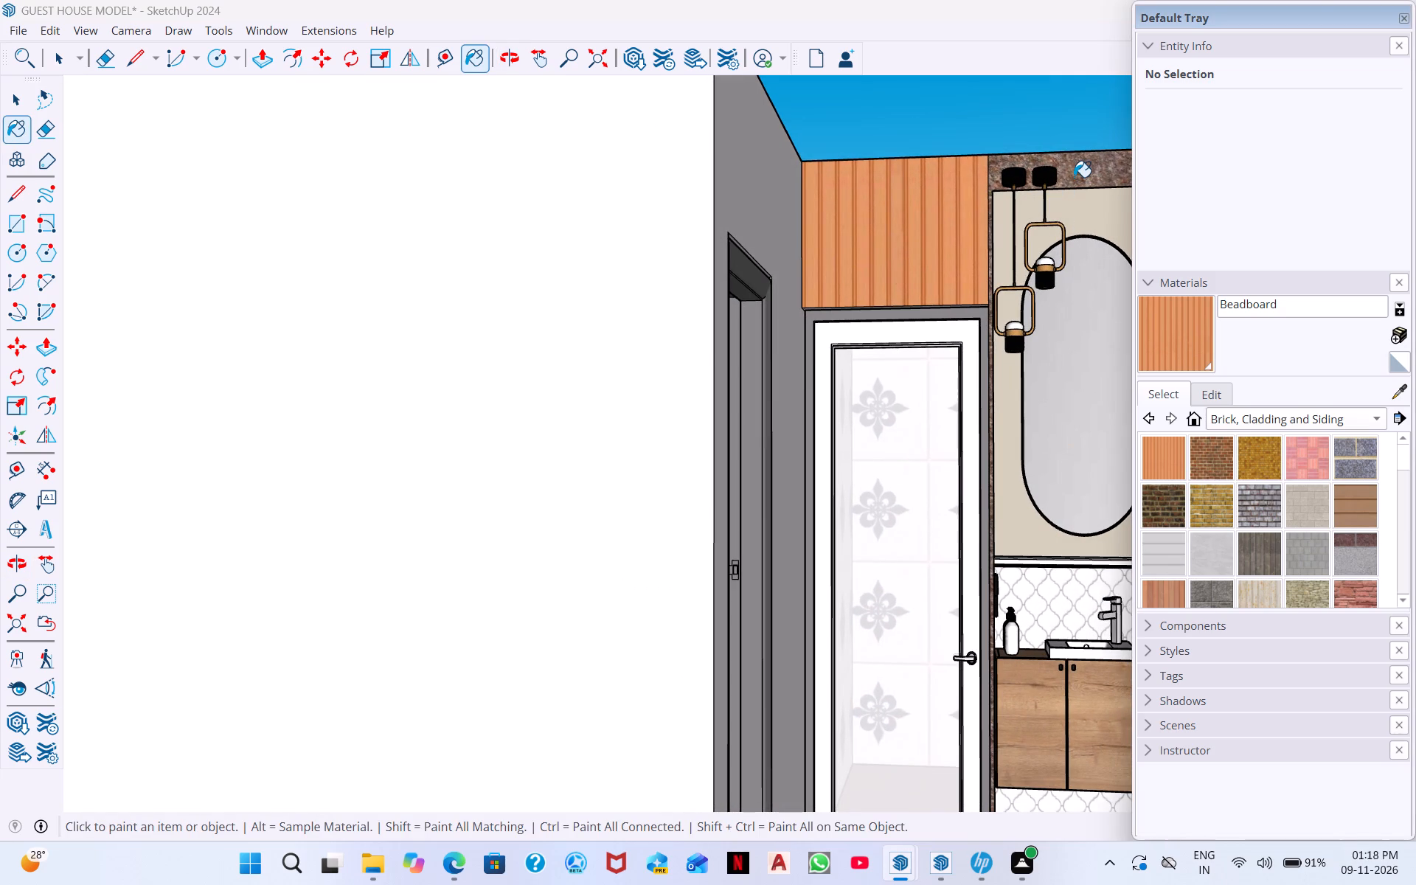
{"action": "left_click", "coordinate": [1074, 176]}
Erase the vertical edge dividing the beadboard face above the door from the vanity wall.
{"action": "scroll", "coordinate": [1024, 232], "scroll_direction": "down", "scroll_amount": 6}
{"action": "middle_click_drag", "start_coordinate": [1163, 571], "coordinate": [1130, 617]}
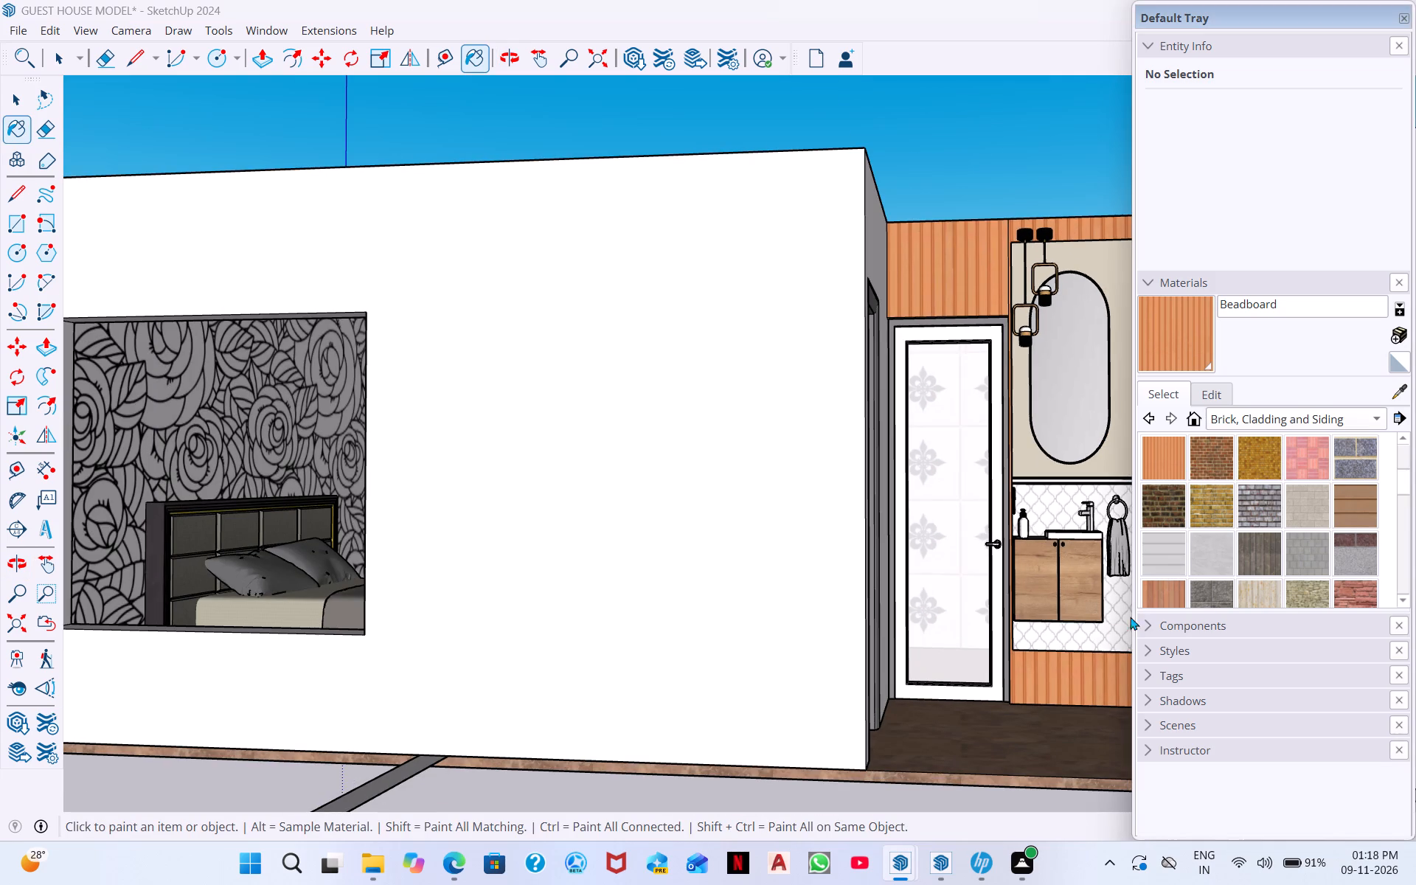
{"action": "middle_click_drag", "start_coordinate": [1130, 617], "coordinate": [996, 598]}
{"action": "scroll", "coordinate": [957, 223], "scroll_direction": "up", "scroll_amount": 4}
{"action": "scroll", "coordinate": [1107, 339], "scroll_direction": "up", "scroll_amount": 3}
{"action": "scroll", "coordinate": [994, 291], "scroll_direction": "up", "scroll_amount": 2}
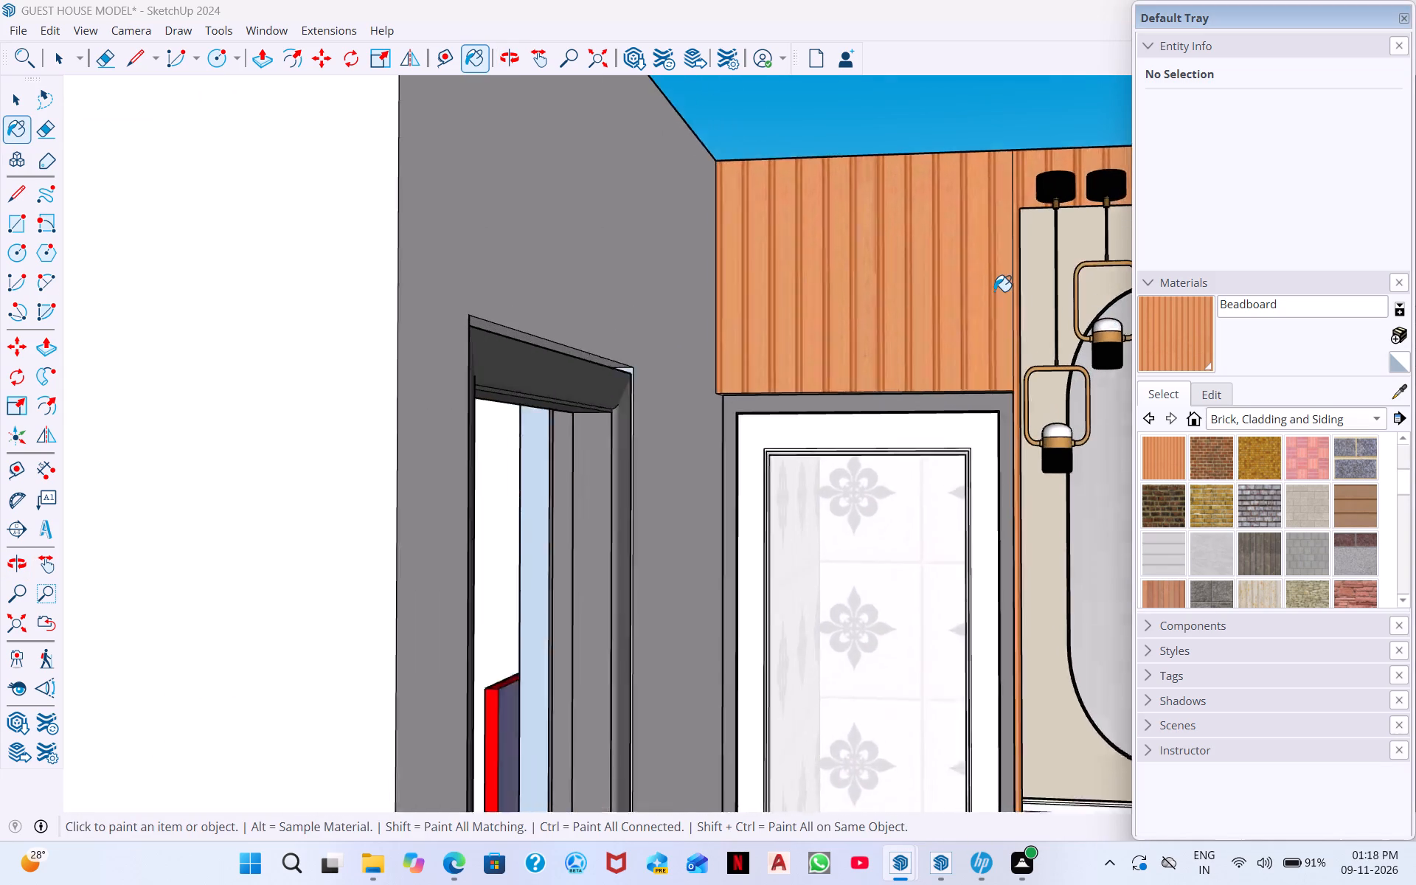
{"action": "scroll", "coordinate": [994, 291], "scroll_direction": "up", "scroll_amount": 5}
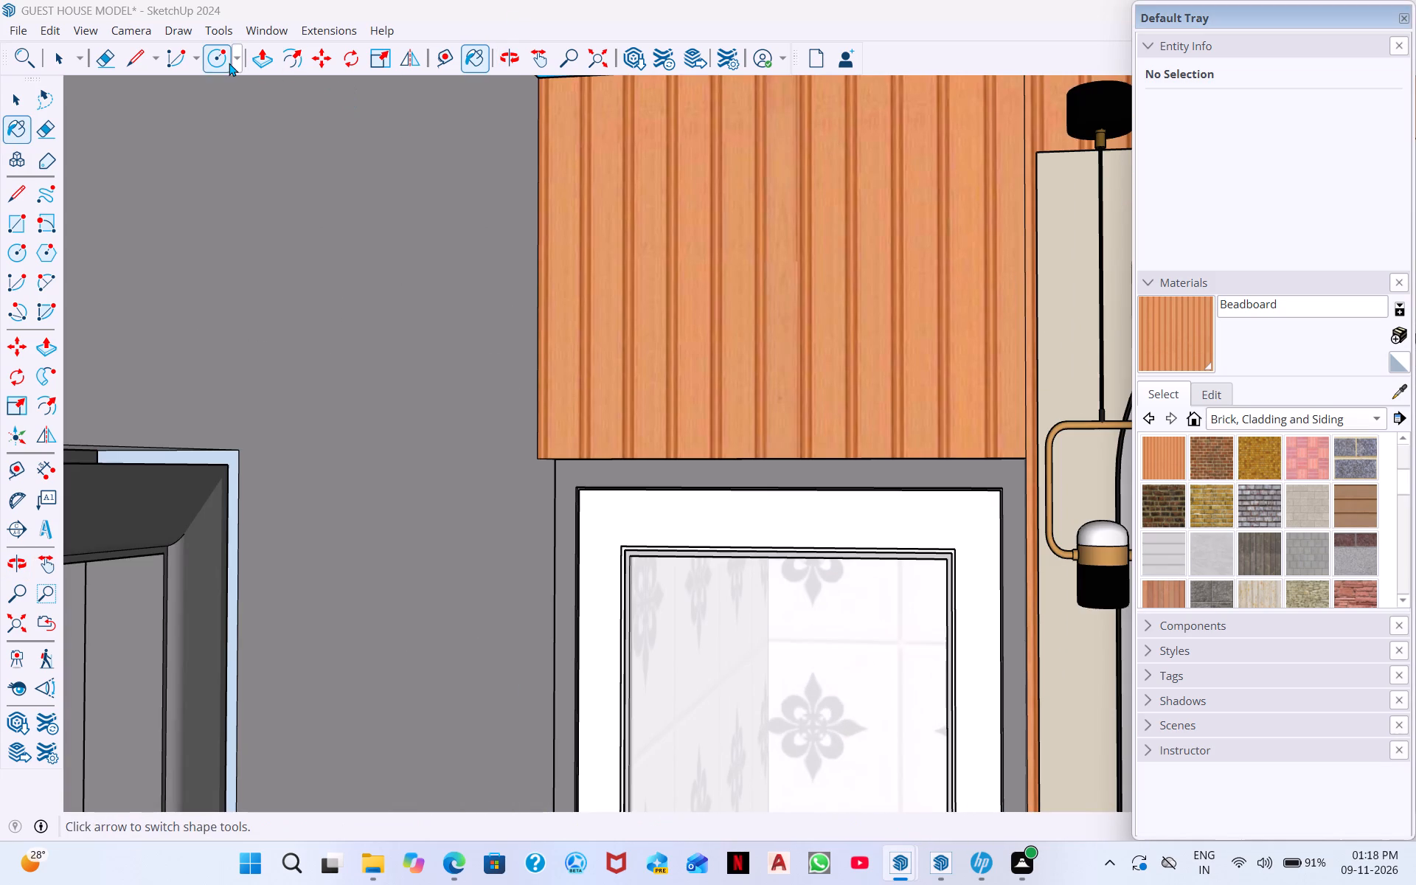
{"action": "left_click", "coordinate": [114, 59]}
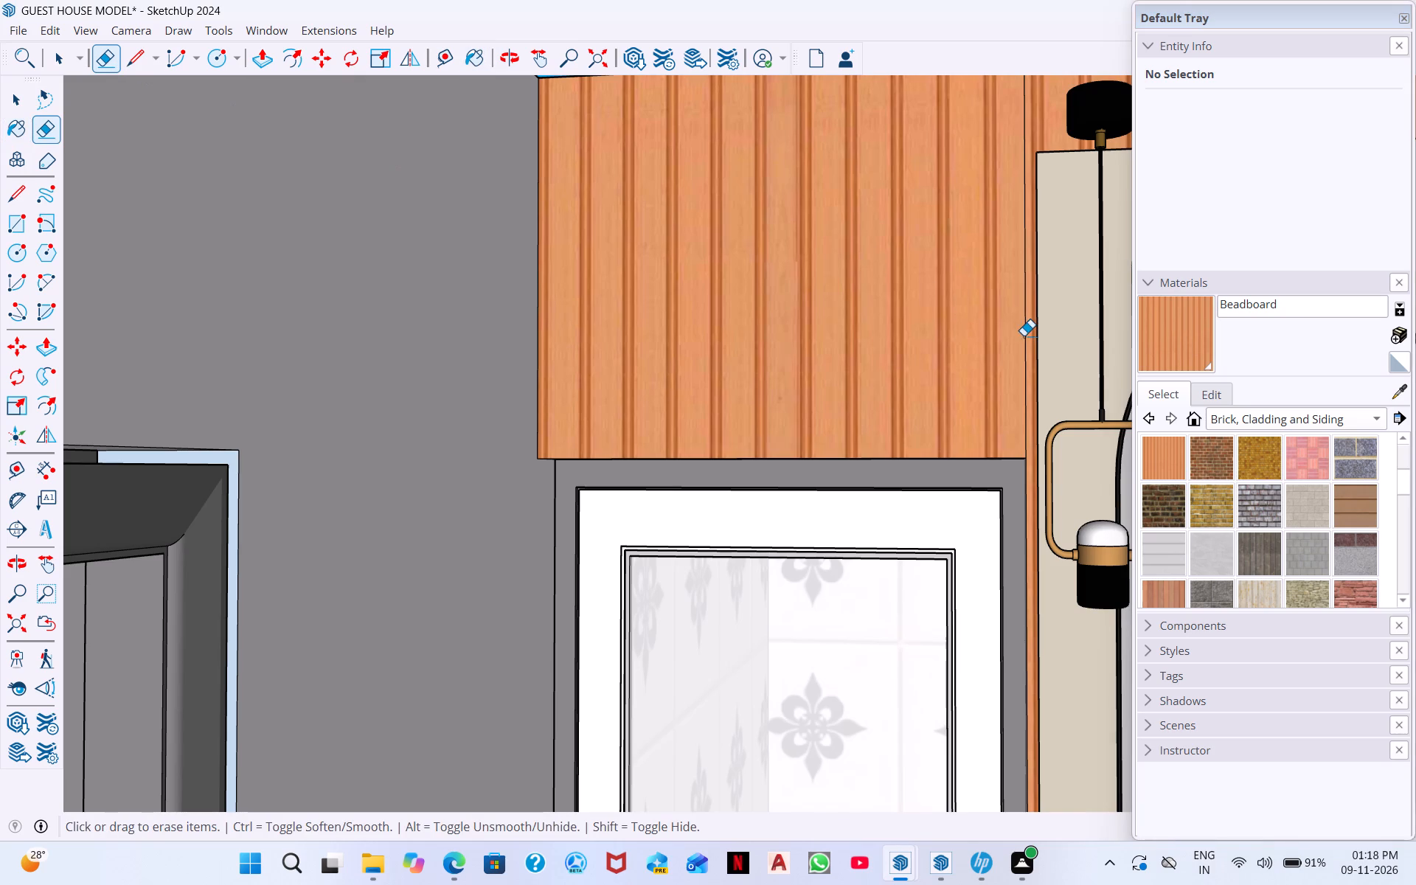
{"action": "left_click", "coordinate": [1024, 345]}
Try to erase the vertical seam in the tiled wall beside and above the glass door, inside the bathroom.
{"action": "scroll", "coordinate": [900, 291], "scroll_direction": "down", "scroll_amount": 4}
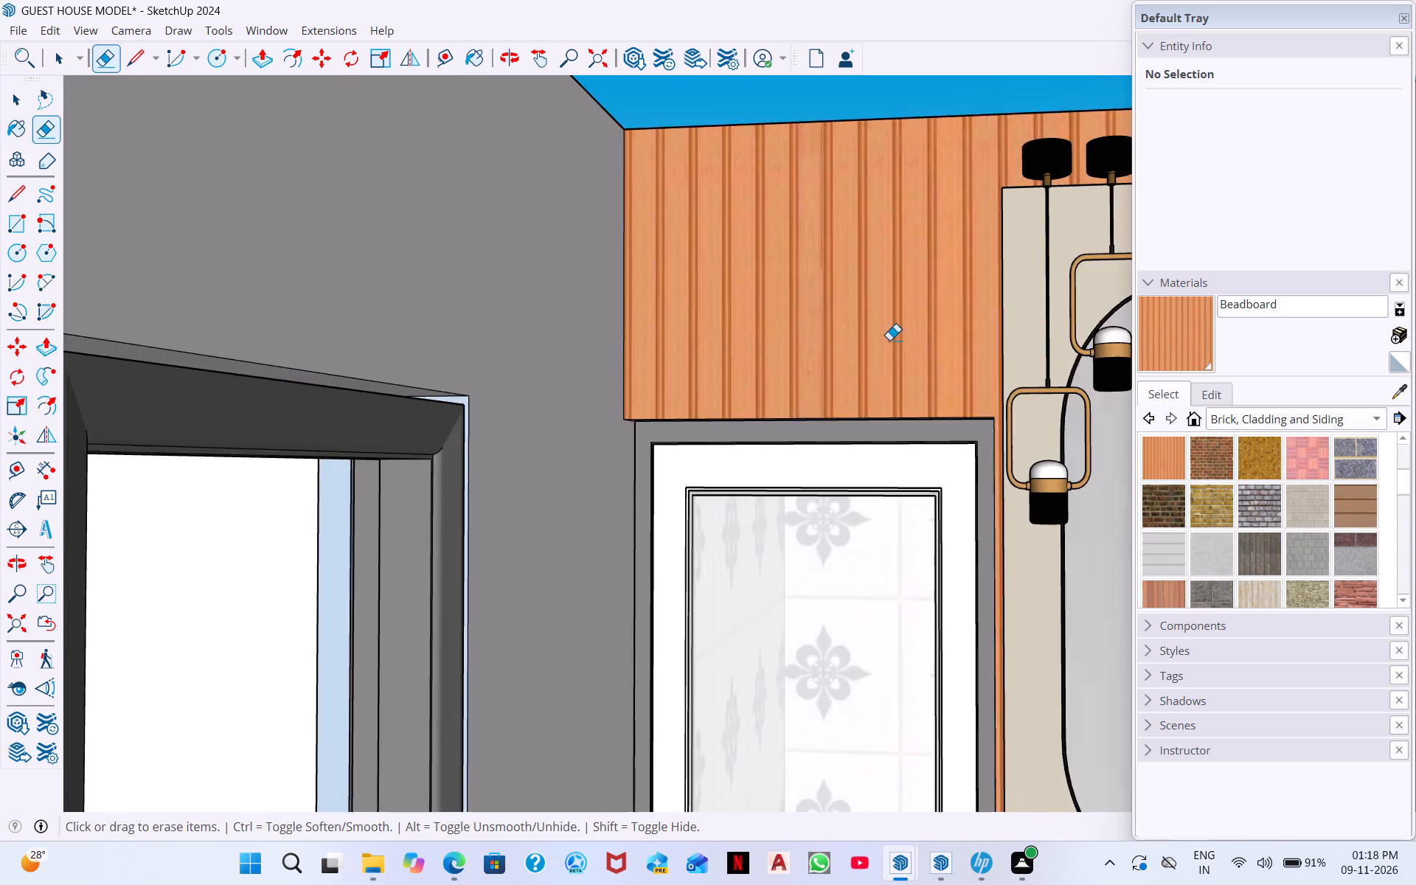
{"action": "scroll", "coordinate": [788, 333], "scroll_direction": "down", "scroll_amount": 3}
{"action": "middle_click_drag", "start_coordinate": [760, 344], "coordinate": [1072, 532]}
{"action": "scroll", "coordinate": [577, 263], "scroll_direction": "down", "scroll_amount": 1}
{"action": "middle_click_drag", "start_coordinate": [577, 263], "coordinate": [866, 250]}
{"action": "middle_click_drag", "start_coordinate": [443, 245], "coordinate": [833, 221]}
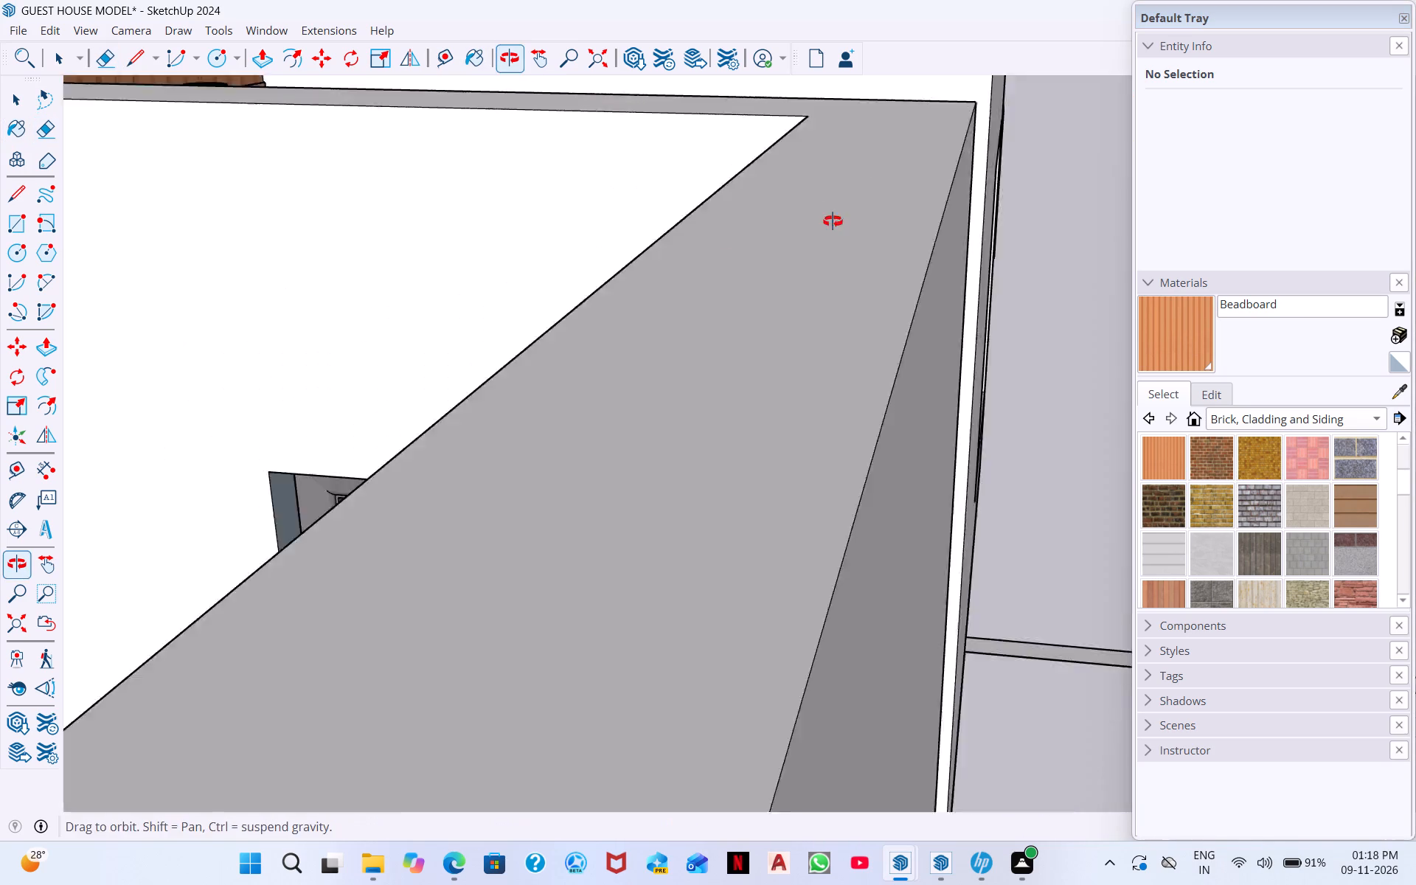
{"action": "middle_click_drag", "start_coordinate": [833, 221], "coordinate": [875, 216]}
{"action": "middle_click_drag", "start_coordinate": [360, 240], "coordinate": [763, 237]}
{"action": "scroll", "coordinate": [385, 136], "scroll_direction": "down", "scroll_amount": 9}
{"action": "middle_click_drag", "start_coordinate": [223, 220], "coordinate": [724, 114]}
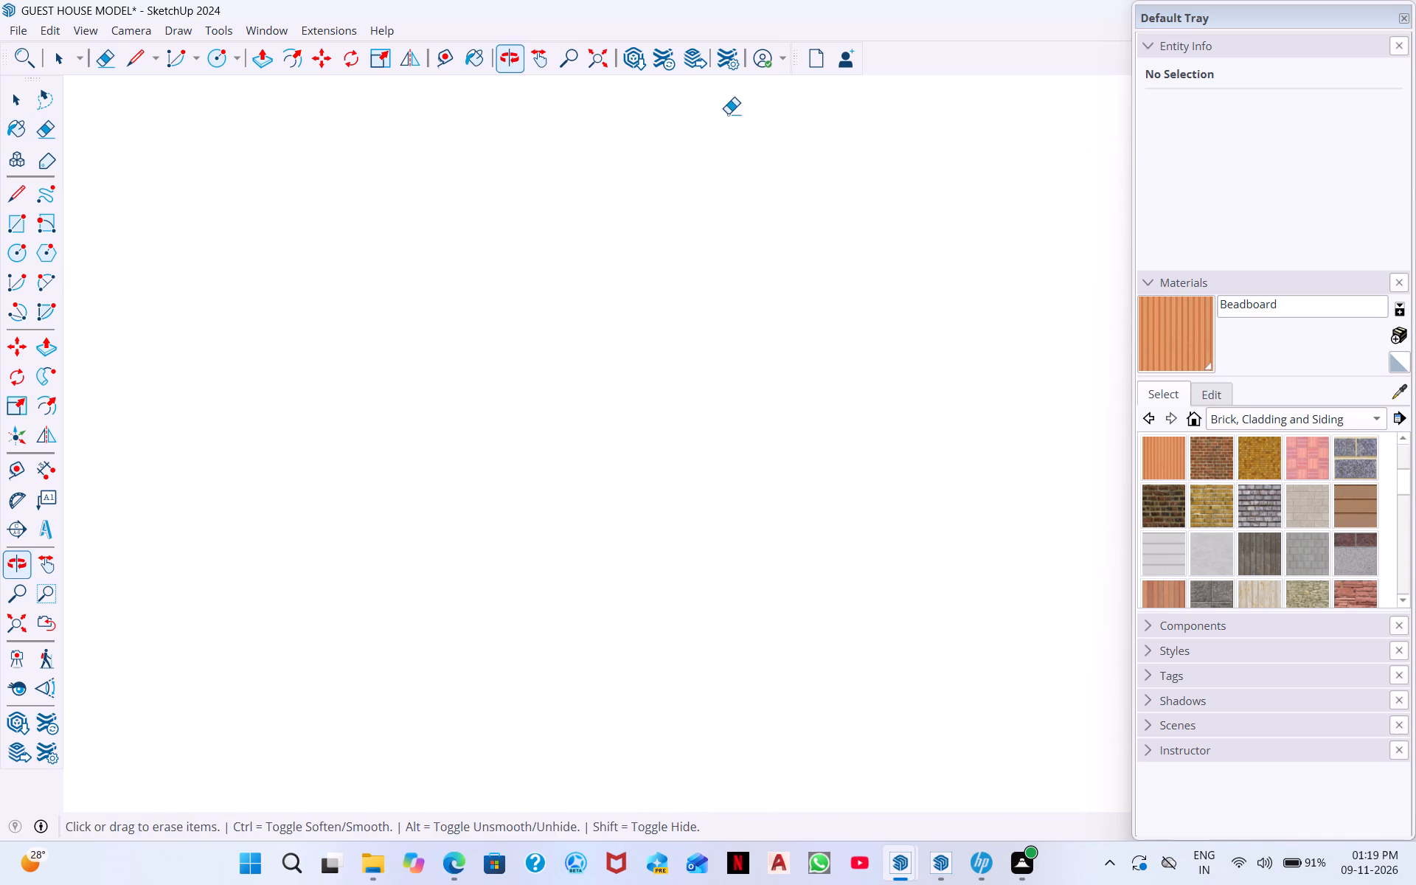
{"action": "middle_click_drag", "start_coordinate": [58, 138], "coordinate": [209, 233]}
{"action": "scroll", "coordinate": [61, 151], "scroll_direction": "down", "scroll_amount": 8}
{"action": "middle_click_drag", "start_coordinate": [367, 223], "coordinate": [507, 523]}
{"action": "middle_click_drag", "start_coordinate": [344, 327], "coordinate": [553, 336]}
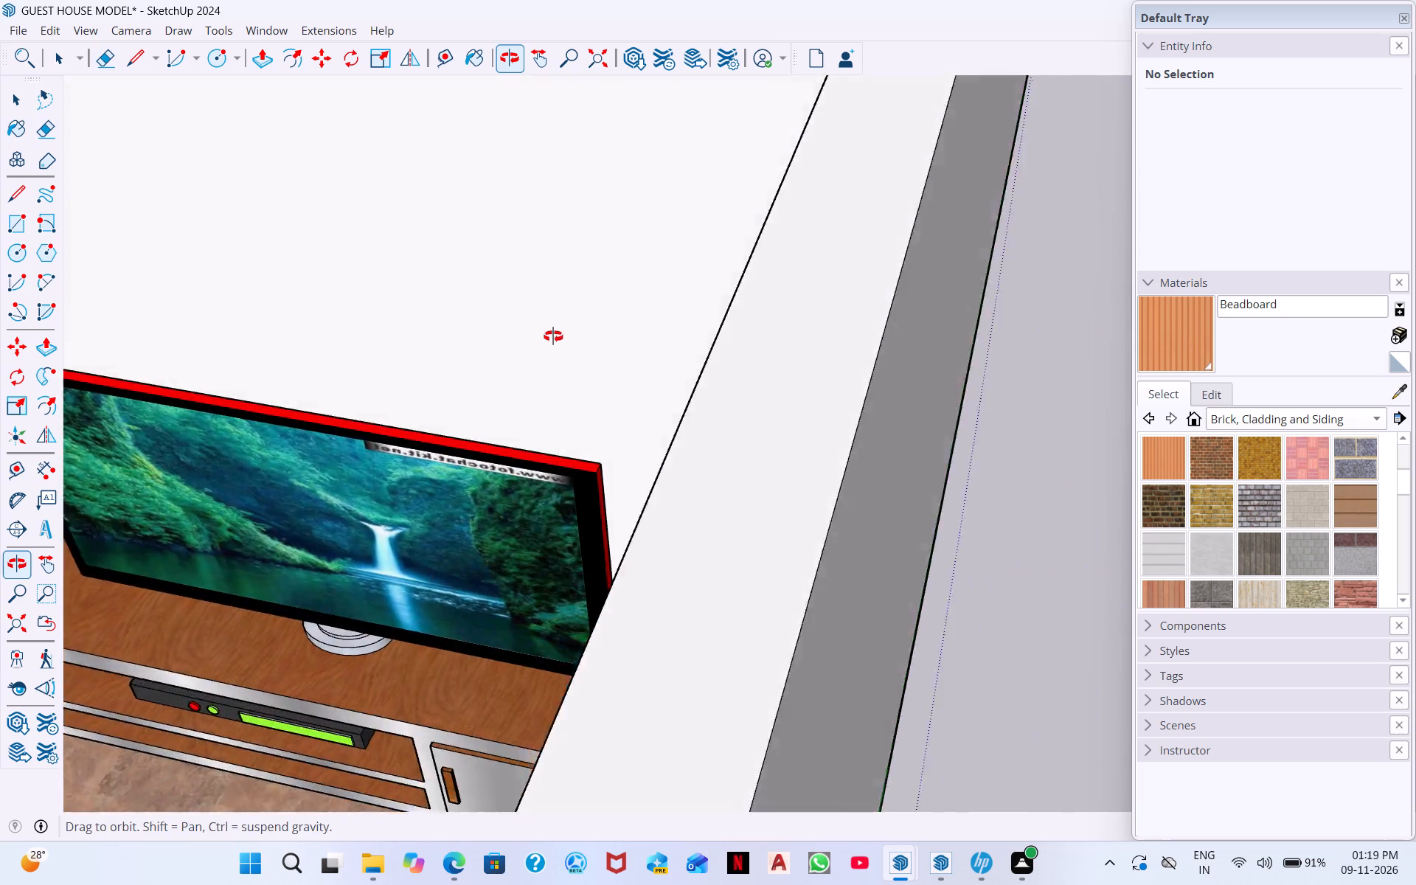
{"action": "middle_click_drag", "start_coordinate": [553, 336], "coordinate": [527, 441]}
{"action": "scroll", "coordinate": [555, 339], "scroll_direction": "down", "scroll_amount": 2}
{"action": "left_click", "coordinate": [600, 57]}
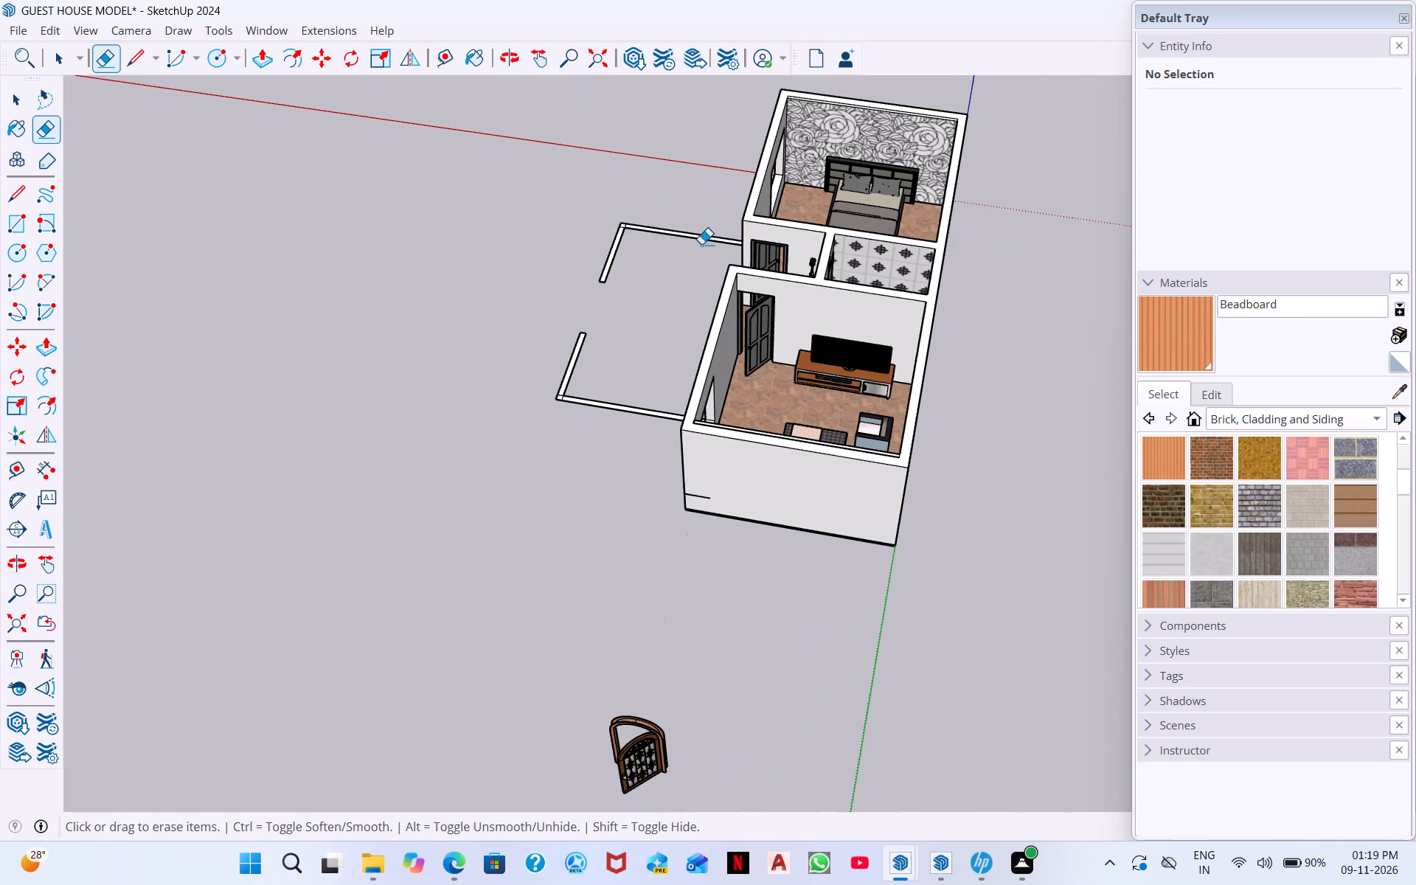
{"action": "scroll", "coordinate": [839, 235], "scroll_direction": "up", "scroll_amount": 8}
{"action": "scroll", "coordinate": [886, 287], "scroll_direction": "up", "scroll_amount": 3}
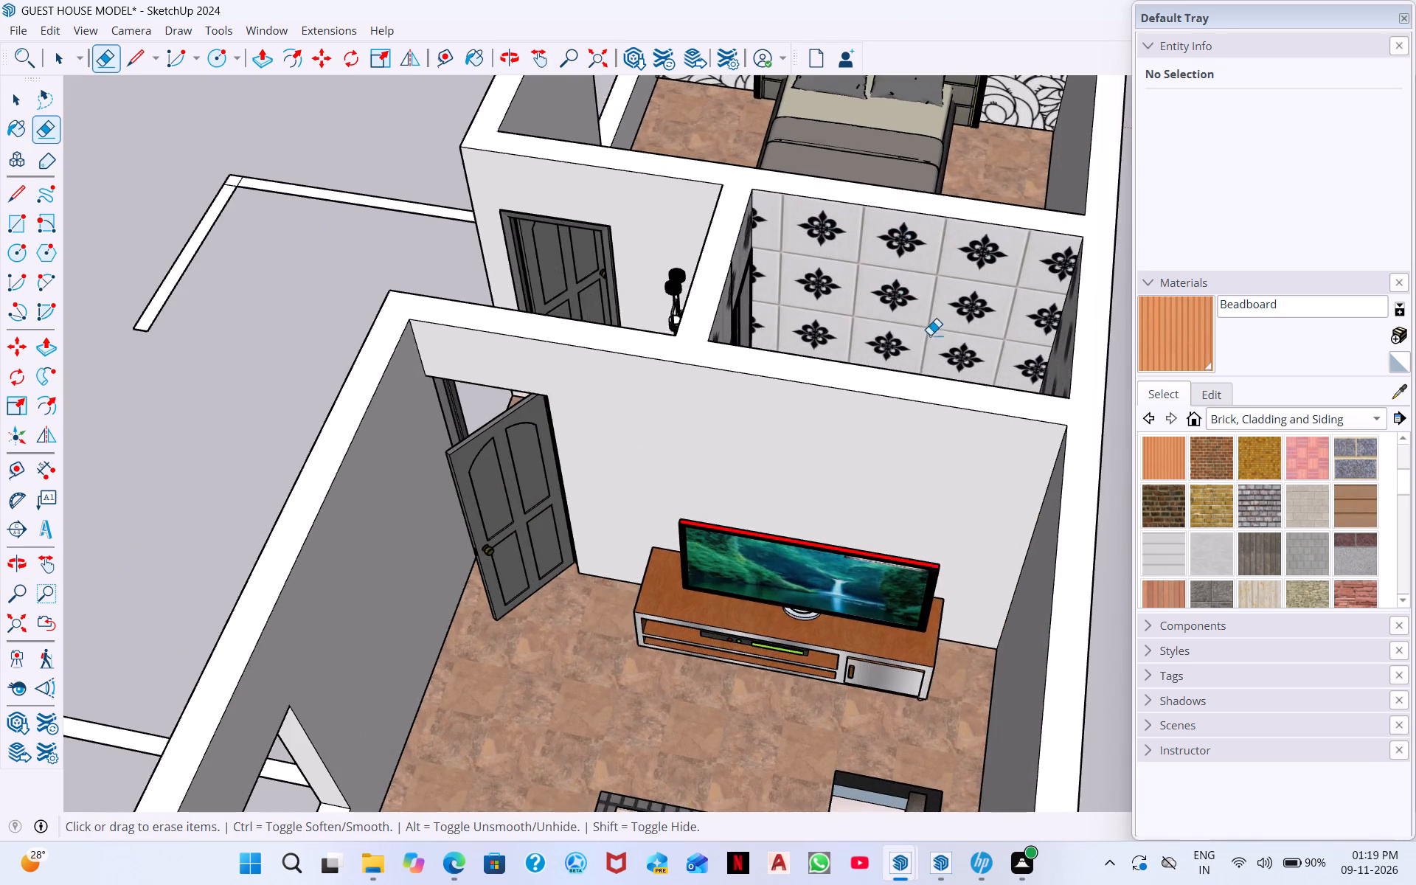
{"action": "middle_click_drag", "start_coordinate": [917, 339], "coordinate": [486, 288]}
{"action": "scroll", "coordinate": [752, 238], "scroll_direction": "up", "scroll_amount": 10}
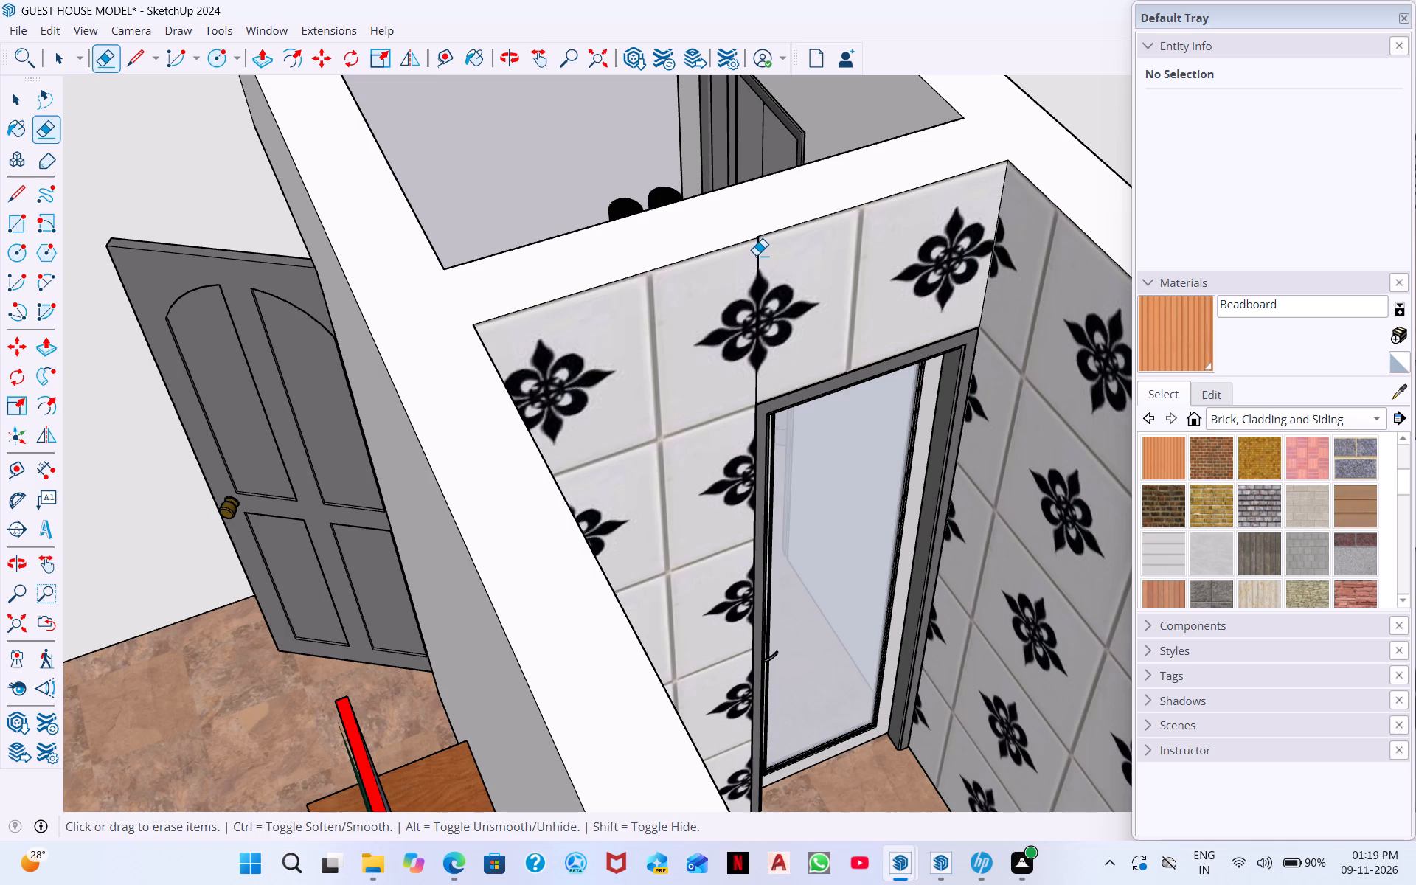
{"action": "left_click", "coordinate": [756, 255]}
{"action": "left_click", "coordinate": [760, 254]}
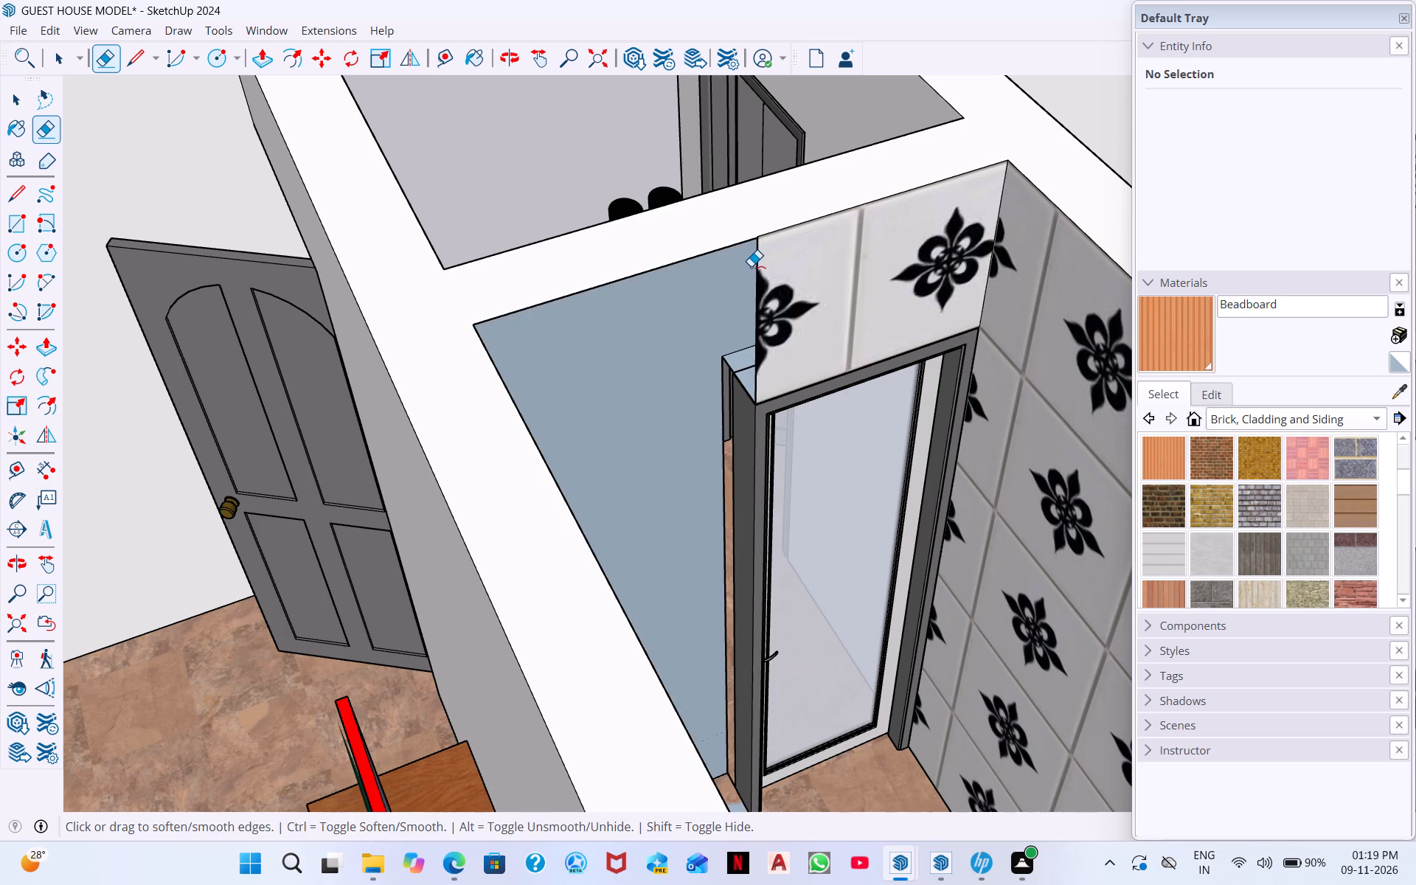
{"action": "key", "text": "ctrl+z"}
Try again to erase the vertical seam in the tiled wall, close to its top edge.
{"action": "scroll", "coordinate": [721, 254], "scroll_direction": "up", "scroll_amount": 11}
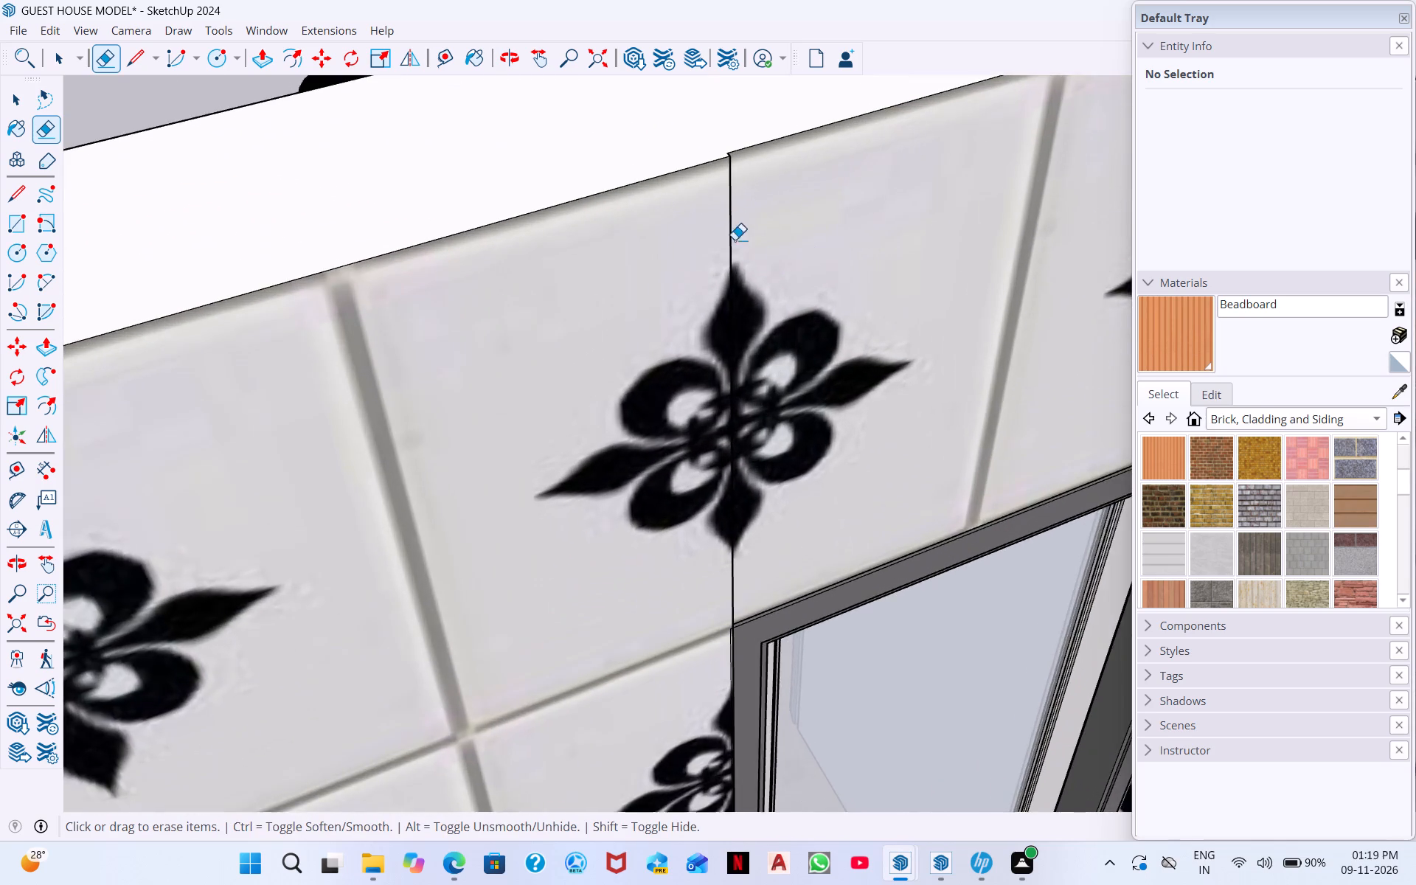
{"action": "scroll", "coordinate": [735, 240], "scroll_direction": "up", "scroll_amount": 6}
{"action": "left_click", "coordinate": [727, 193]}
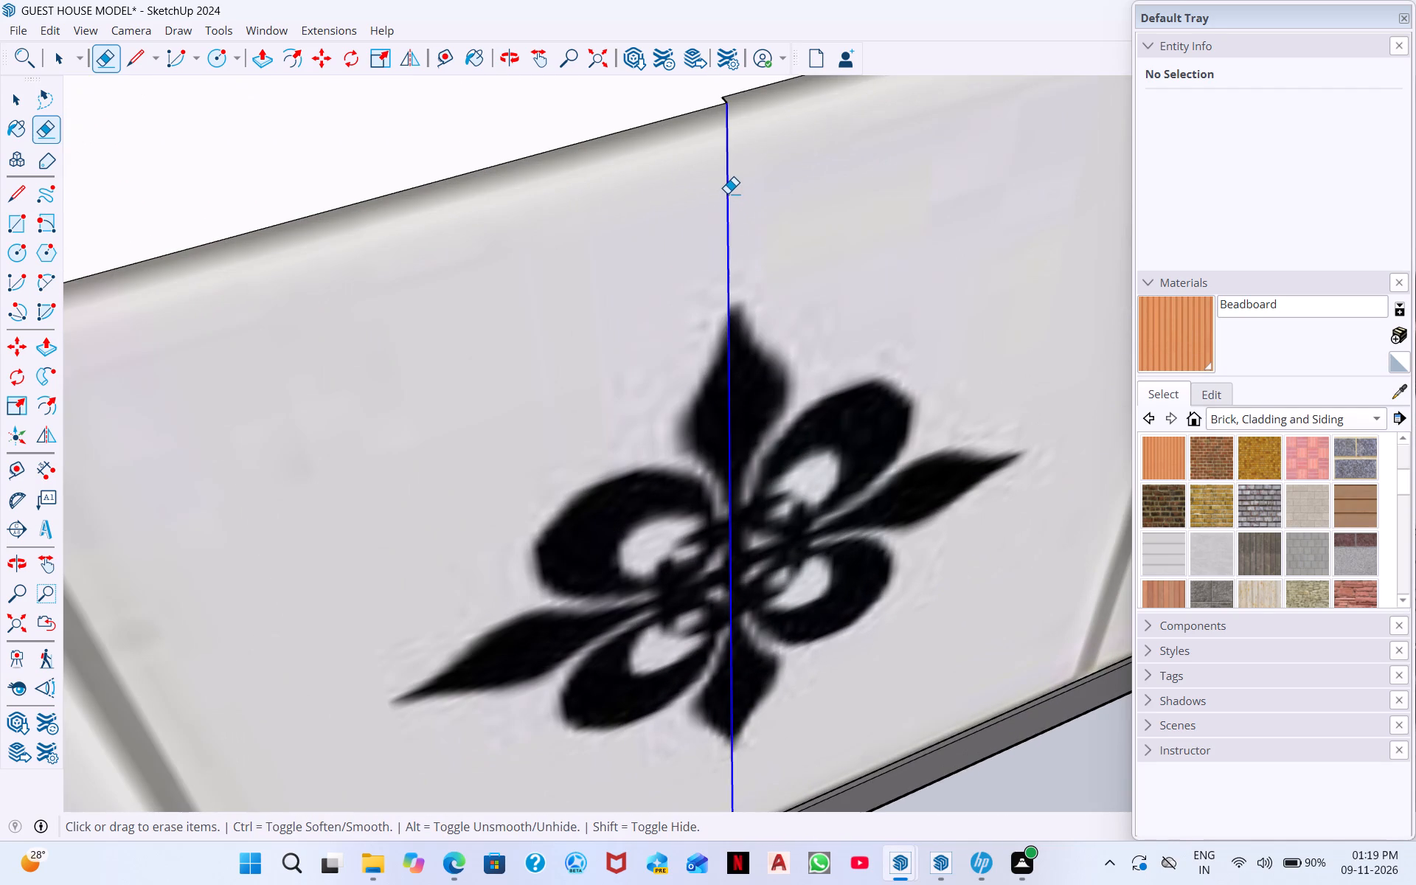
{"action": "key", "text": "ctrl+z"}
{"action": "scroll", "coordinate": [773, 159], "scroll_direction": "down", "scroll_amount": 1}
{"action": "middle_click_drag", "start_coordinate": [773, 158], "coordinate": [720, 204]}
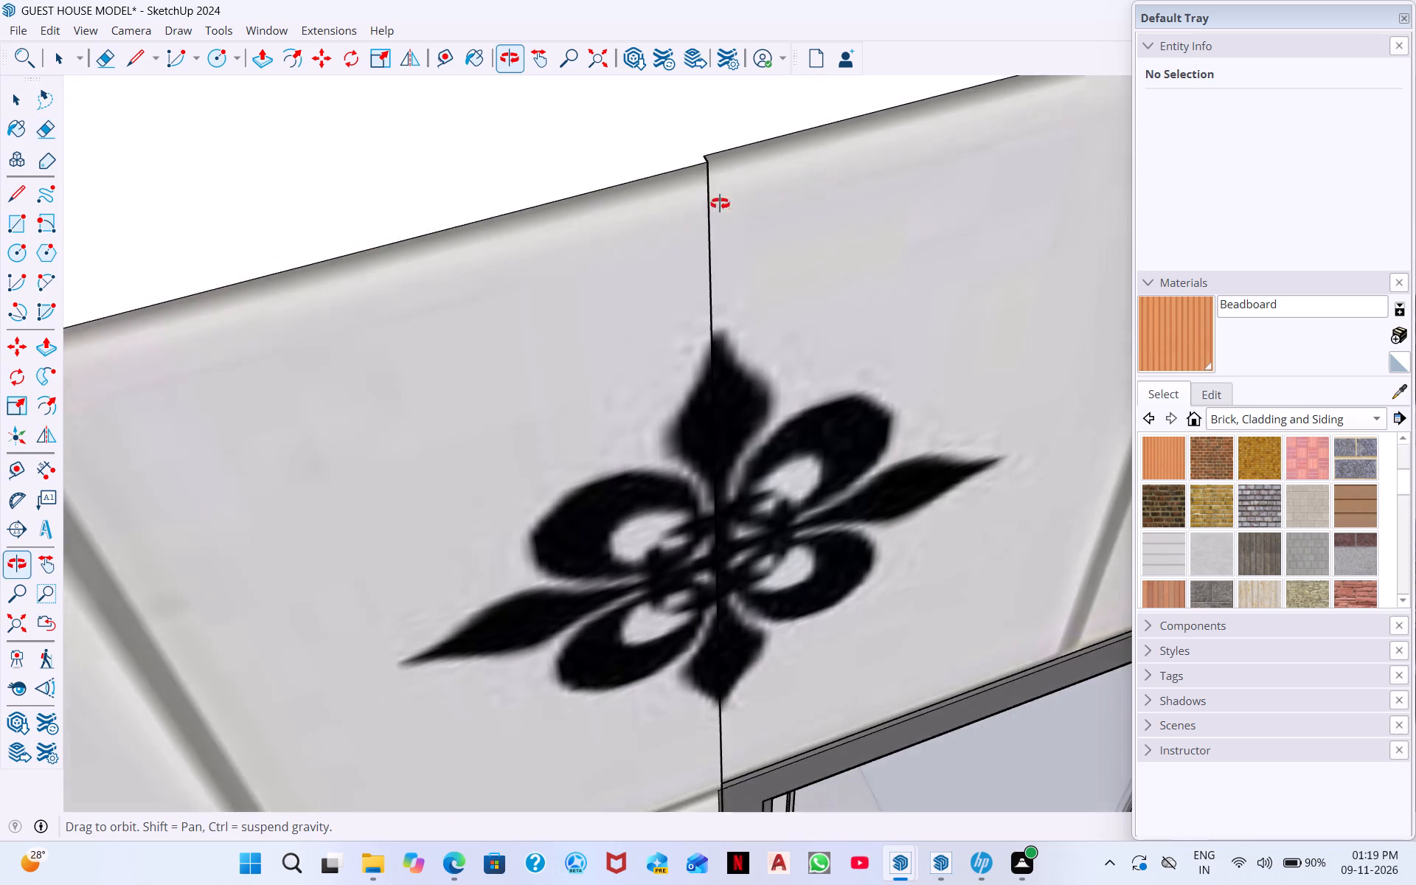
Push/Pull the tiled wall face above the glass door until it is flush with the adjoining tiled wall face.
{"action": "middle_click_drag", "start_coordinate": [720, 204], "coordinate": [260, 270]}
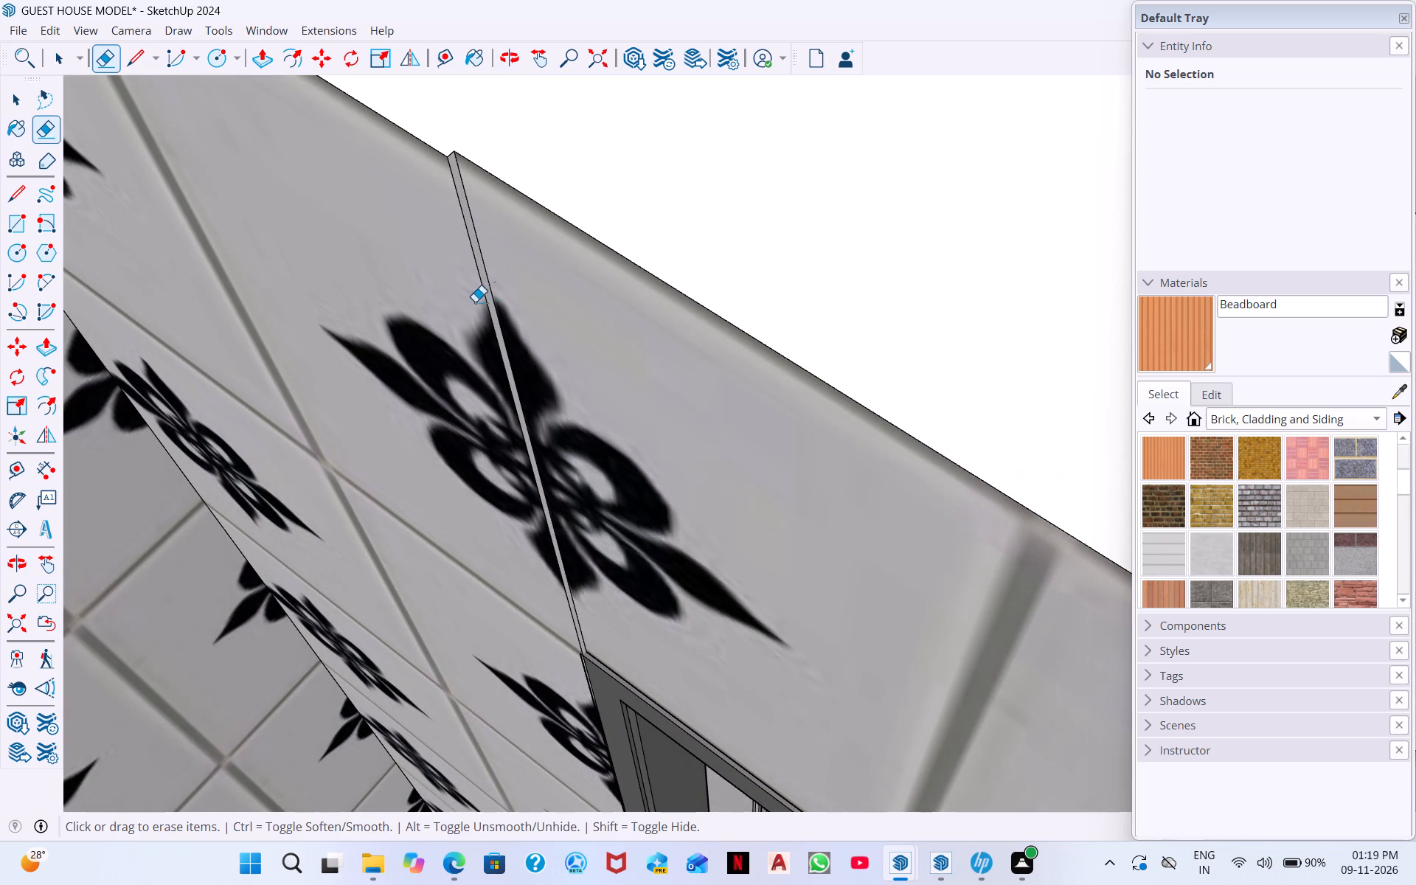
{"action": "scroll", "coordinate": [497, 310], "scroll_direction": "up", "scroll_amount": 3}
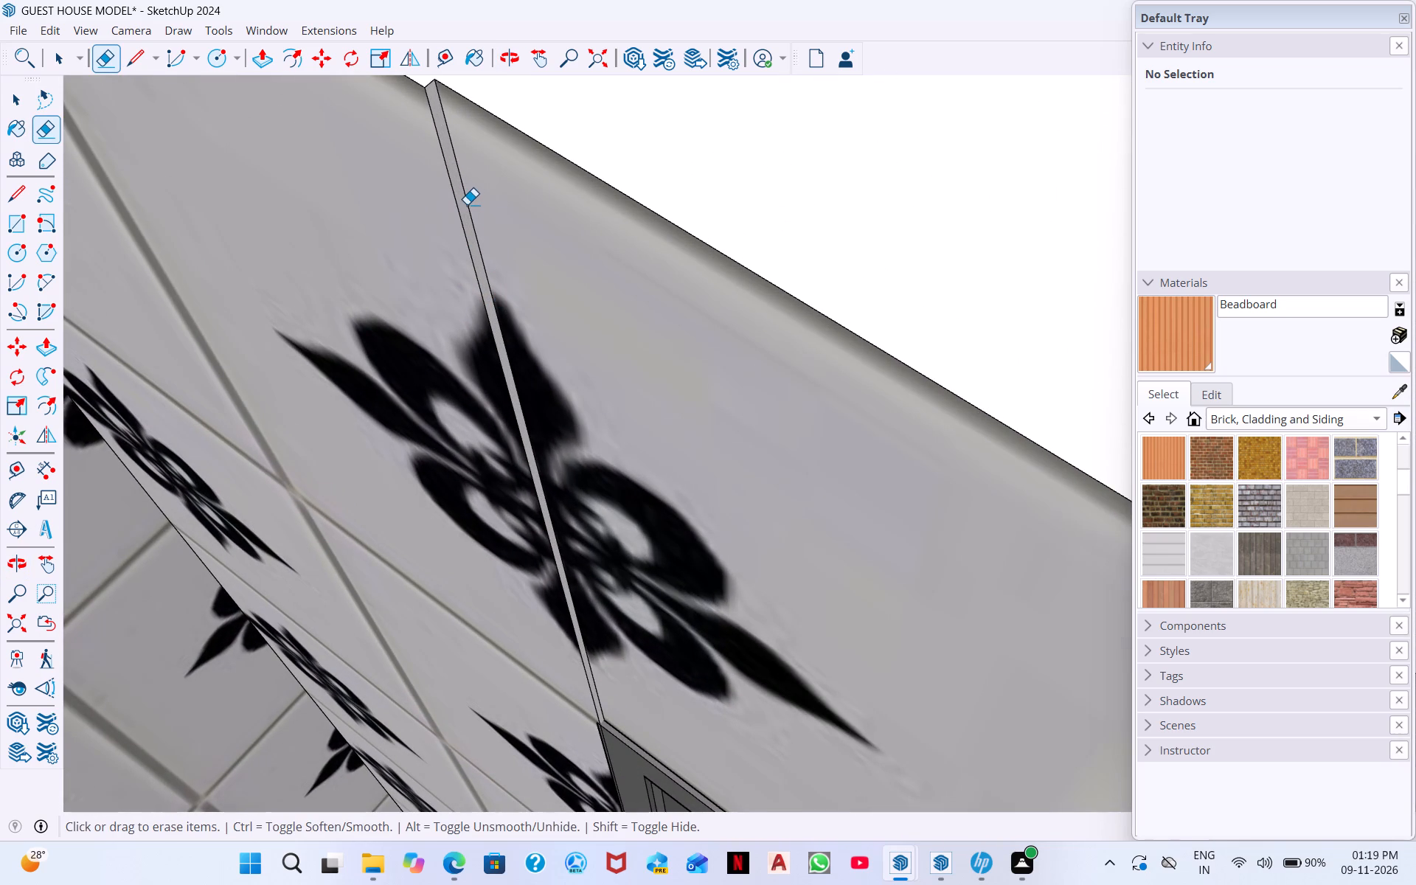
{"action": "middle_click_drag", "start_coordinate": [497, 189], "coordinate": [337, 212]}
{"action": "scroll", "coordinate": [504, 389], "scroll_direction": "down", "scroll_amount": 1}
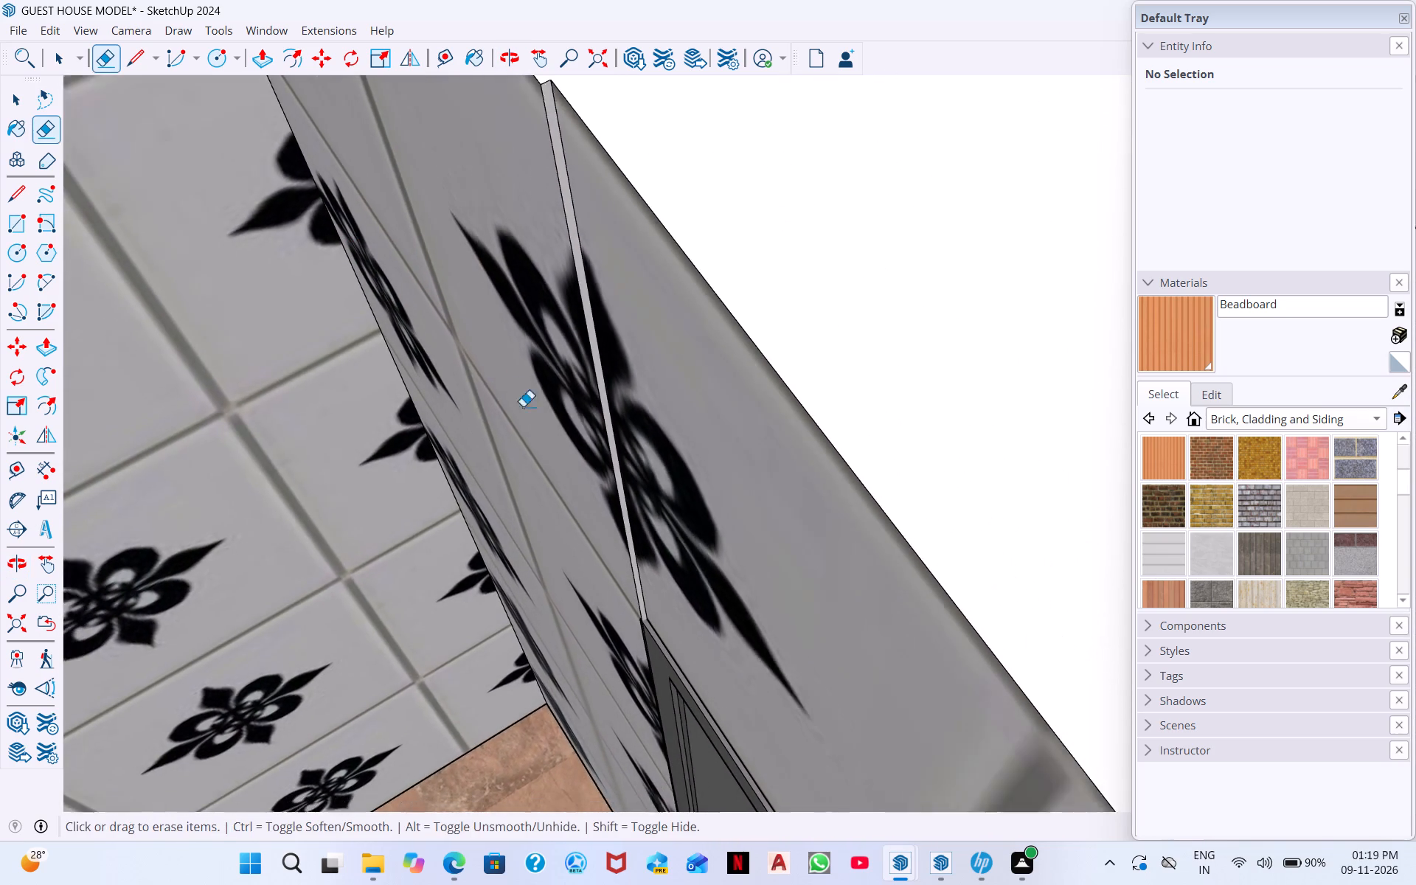
{"action": "scroll", "coordinate": [523, 406], "scroll_direction": "down", "scroll_amount": 1}
{"action": "middle_click_drag", "start_coordinate": [637, 344], "coordinate": [622, 396]}
{"action": "scroll", "coordinate": [631, 355], "scroll_direction": "down", "scroll_amount": 1}
{"action": "middle_click_drag", "start_coordinate": [625, 353], "coordinate": [426, 414]}
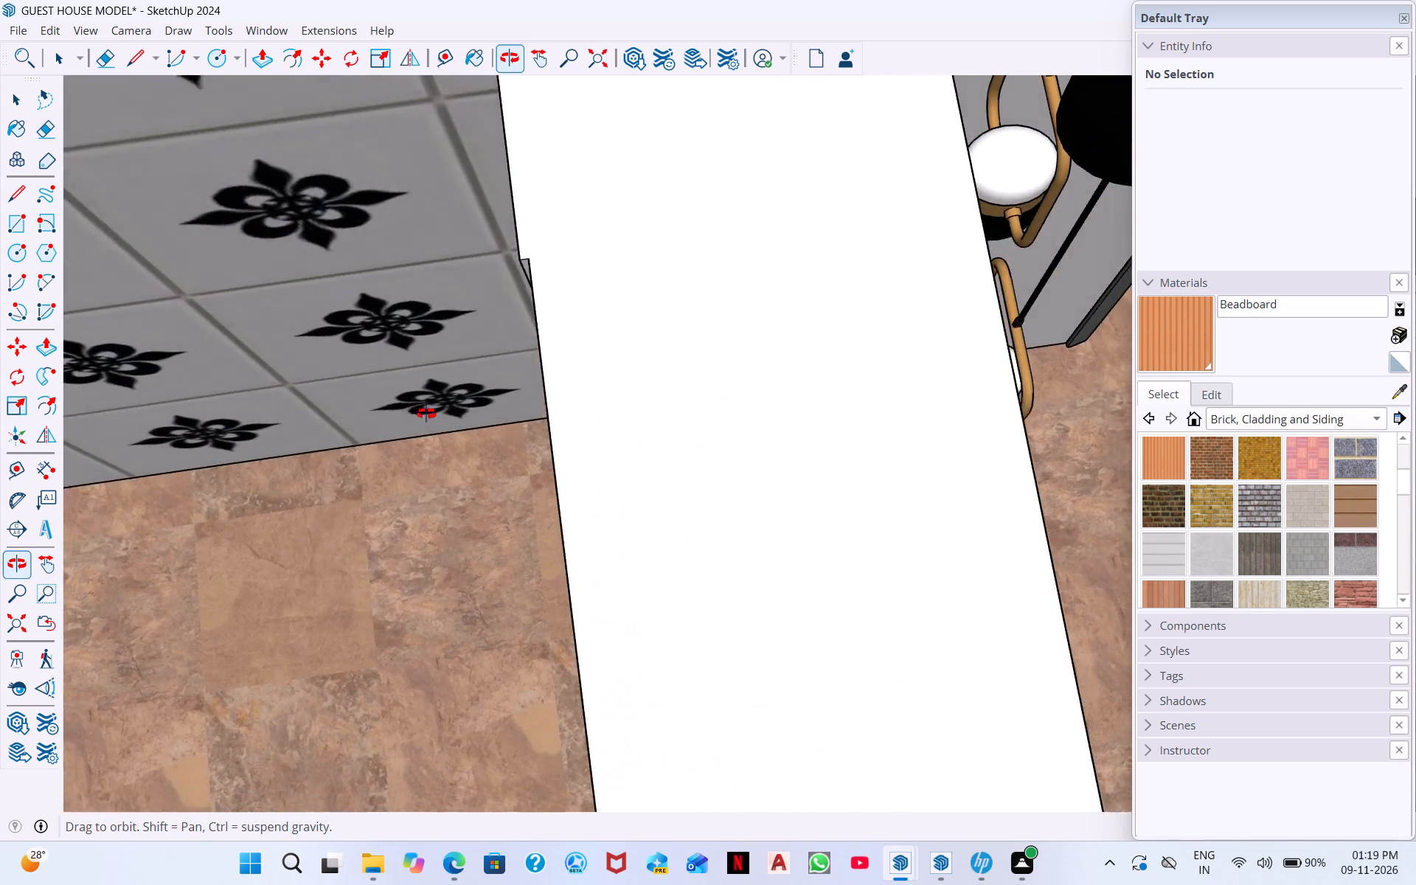
{"action": "middle_click_drag", "start_coordinate": [426, 414], "coordinate": [591, 316]}
{"action": "scroll", "coordinate": [676, 357], "scroll_direction": "up", "scroll_amount": 3}
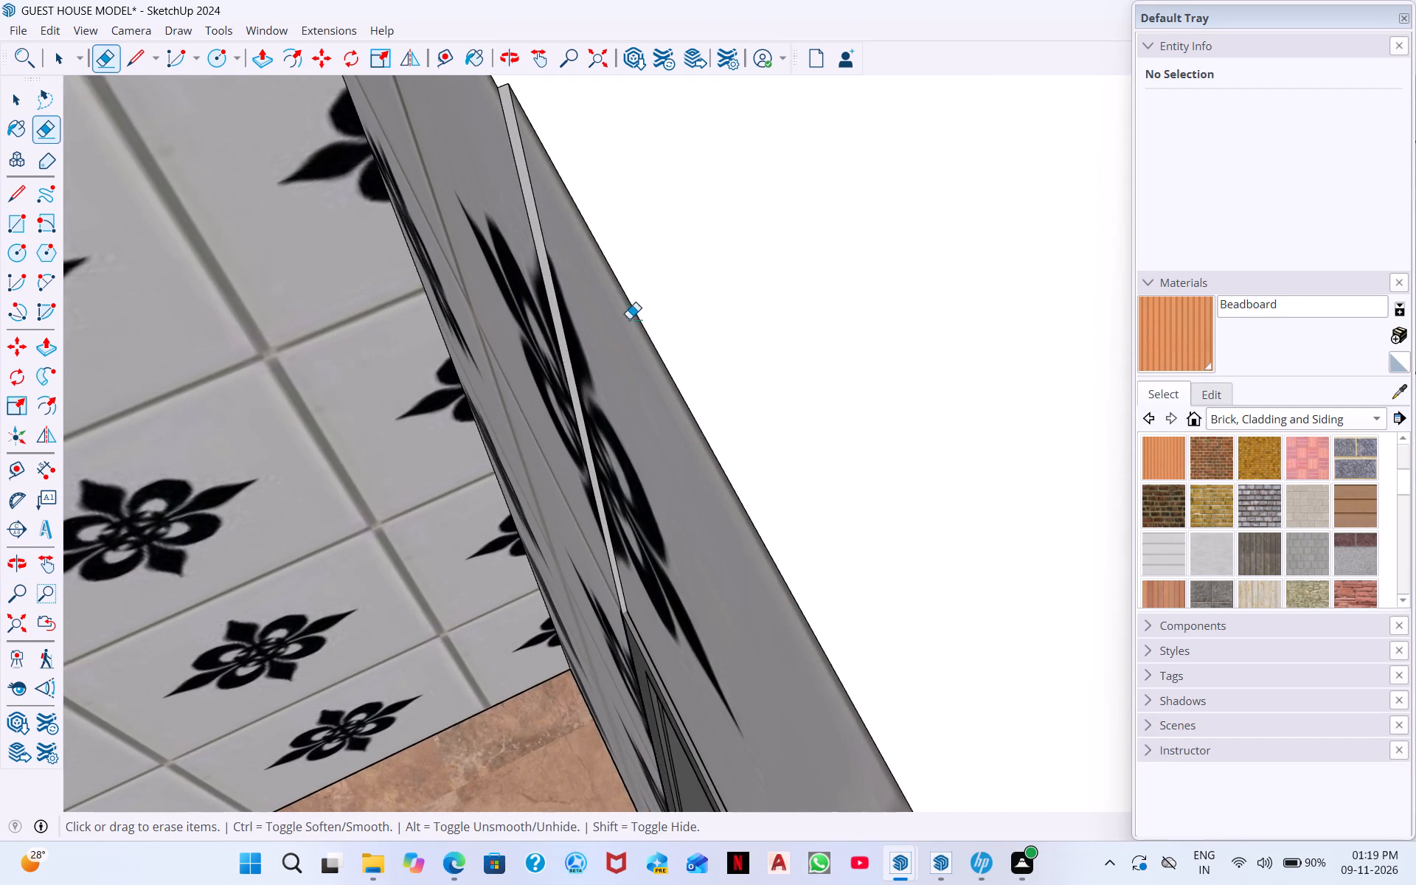
{"action": "middle_click_drag", "start_coordinate": [600, 342], "coordinate": [583, 363]}
{"action": "scroll", "coordinate": [583, 363], "scroll_direction": "down", "scroll_amount": 5}
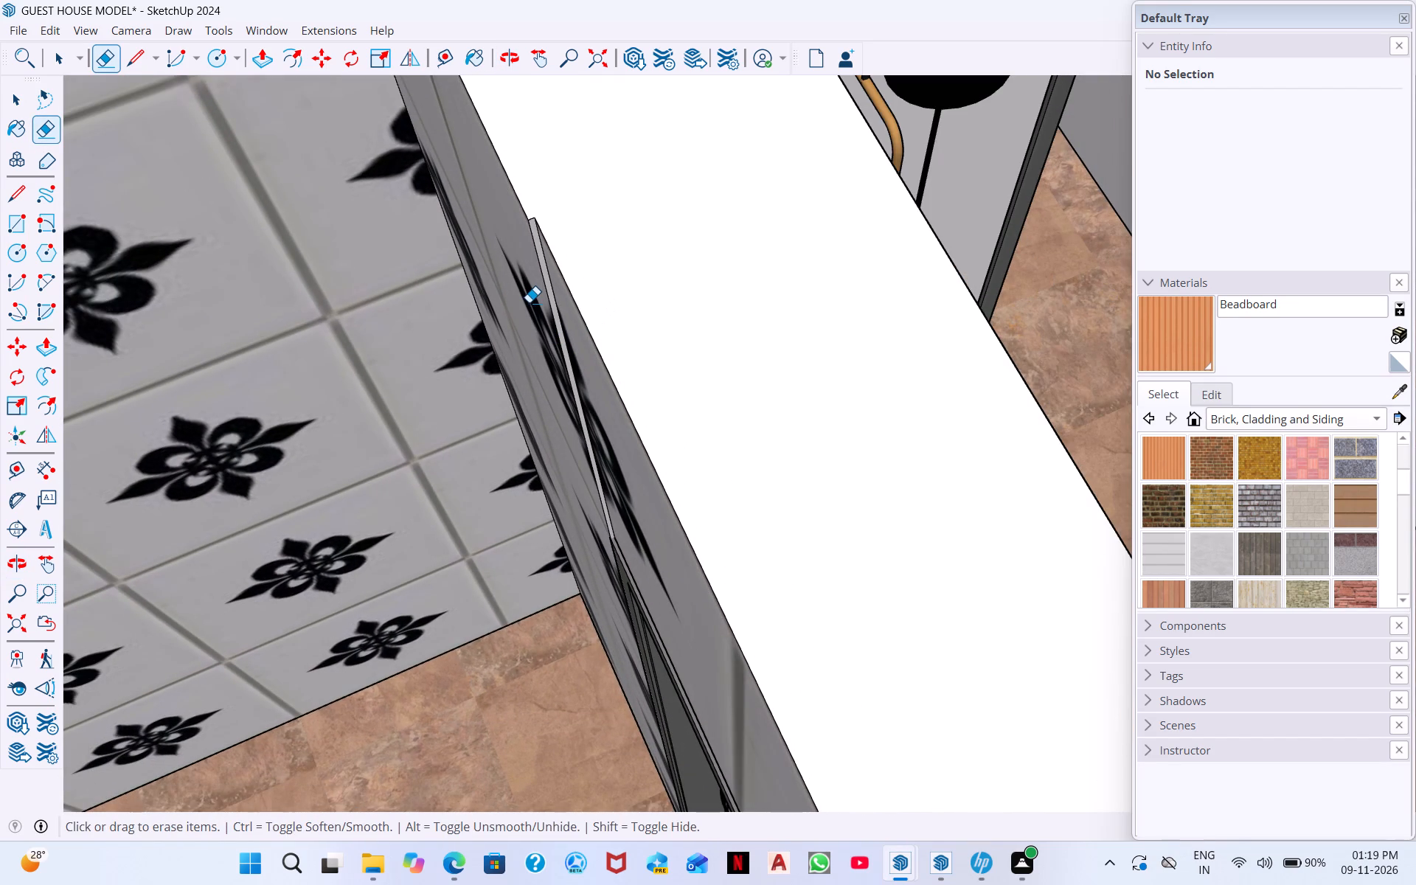
{"action": "key", "text": "space"}
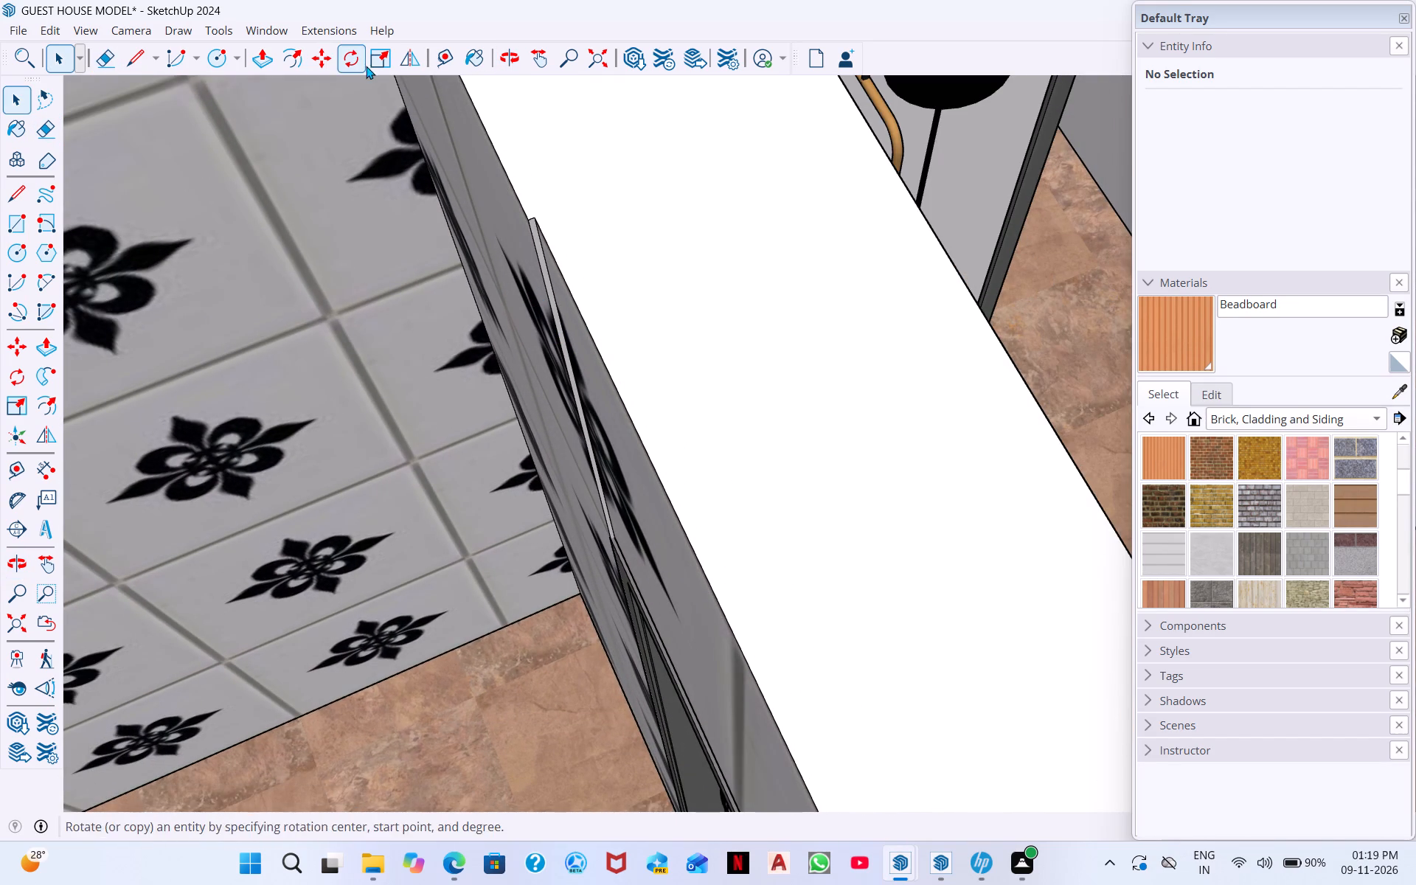
{"action": "left_click", "coordinate": [263, 59]}
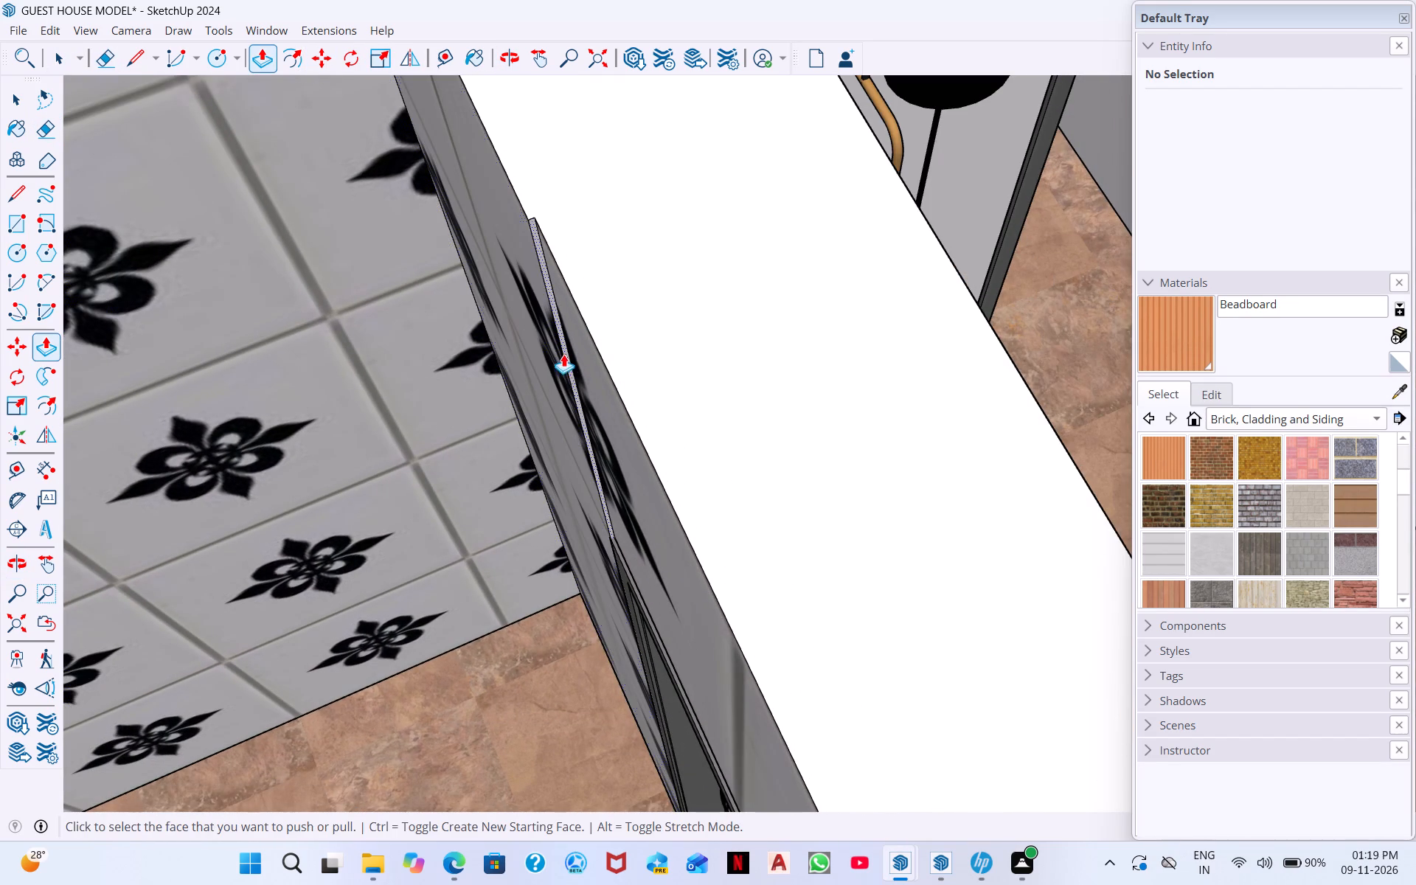
{"action": "left_click", "coordinate": [614, 389]}
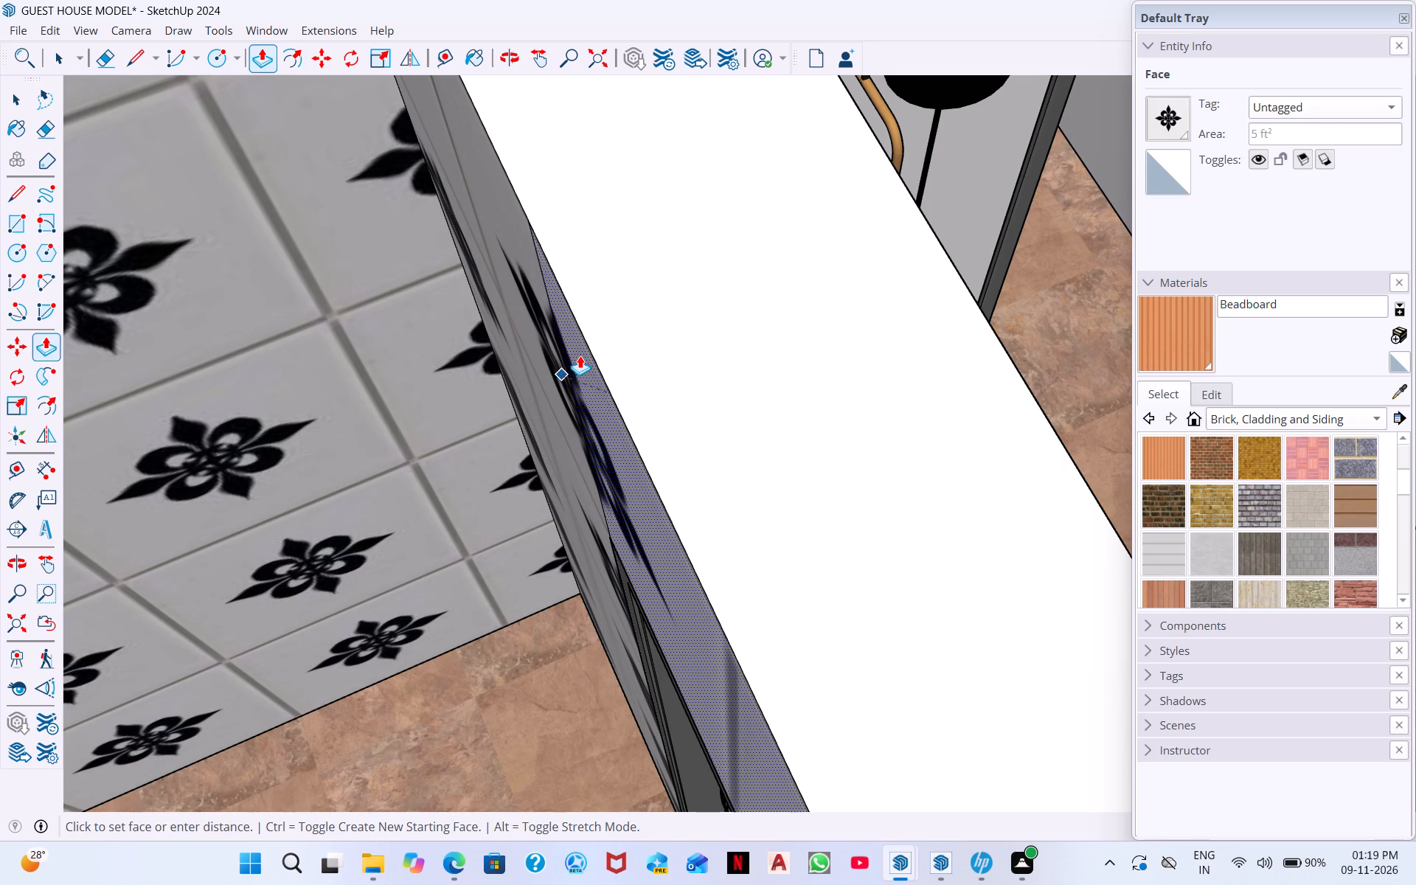
{"action": "left_click", "coordinate": [581, 358]}
Erase the vertical seam between the two flush tiled faces above the corner of the glass door frame.
{"action": "scroll", "coordinate": [580, 322], "scroll_direction": "down", "scroll_amount": 4}
{"action": "middle_click_drag", "start_coordinate": [645, 386], "coordinate": [687, 183]}
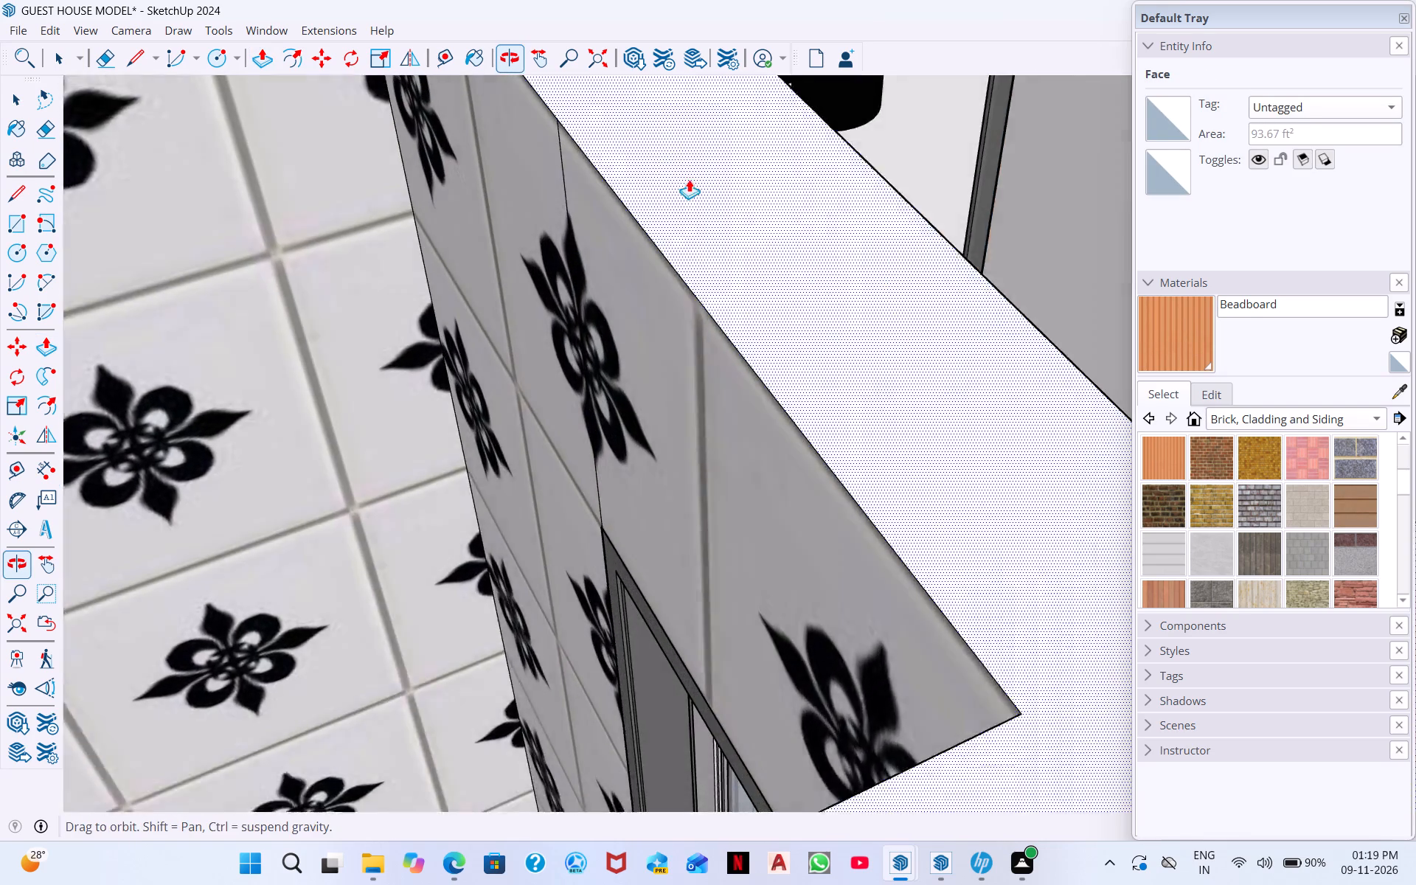
{"action": "scroll", "coordinate": [639, 382], "scroll_direction": "down", "scroll_amount": 6}
{"action": "middle_click_drag", "start_coordinate": [732, 403], "coordinate": [513, 451]}
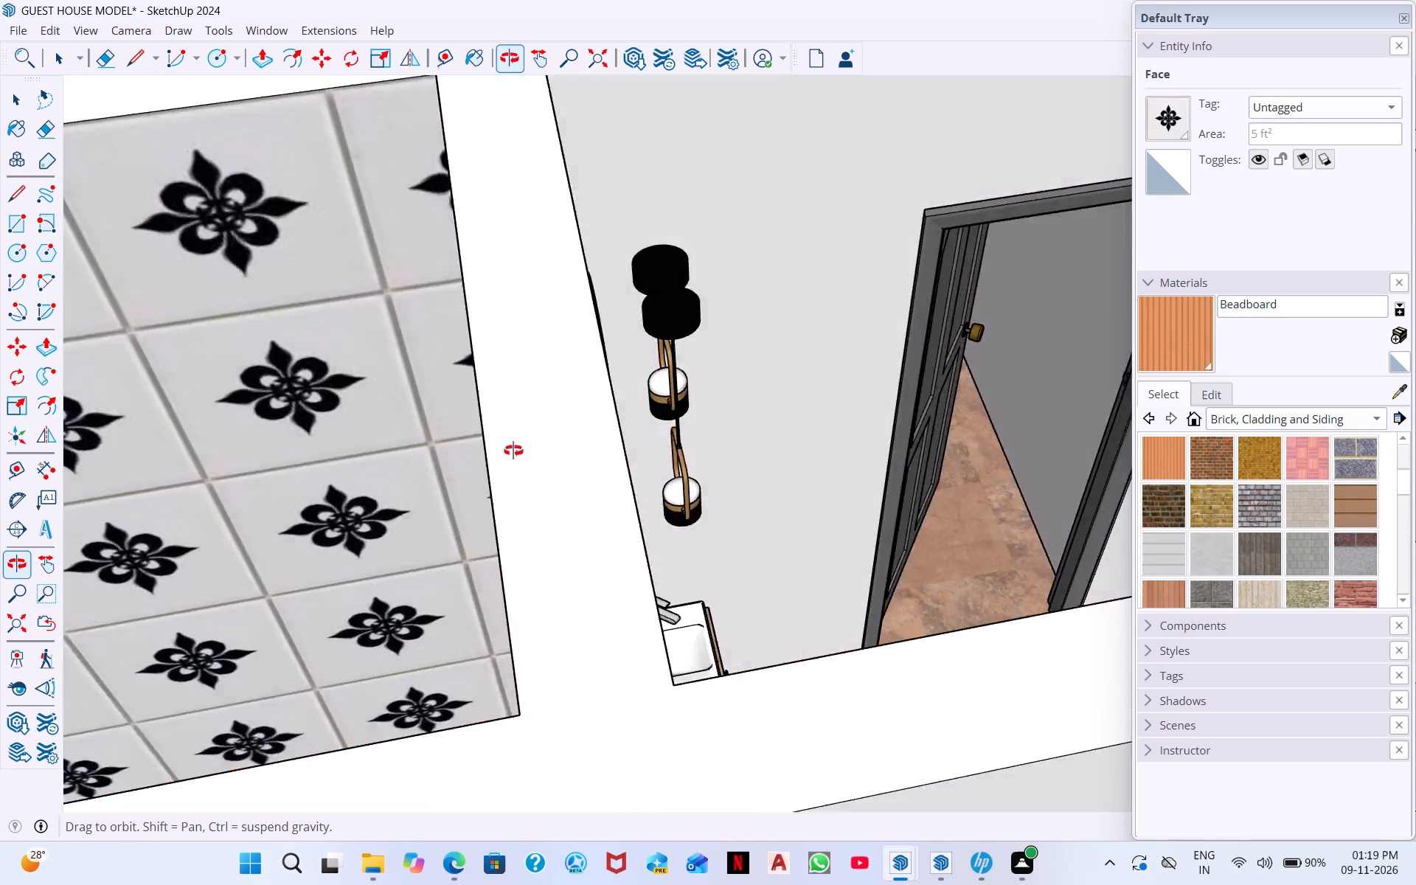
{"action": "middle_click_drag", "start_coordinate": [513, 451], "coordinate": [748, 389]}
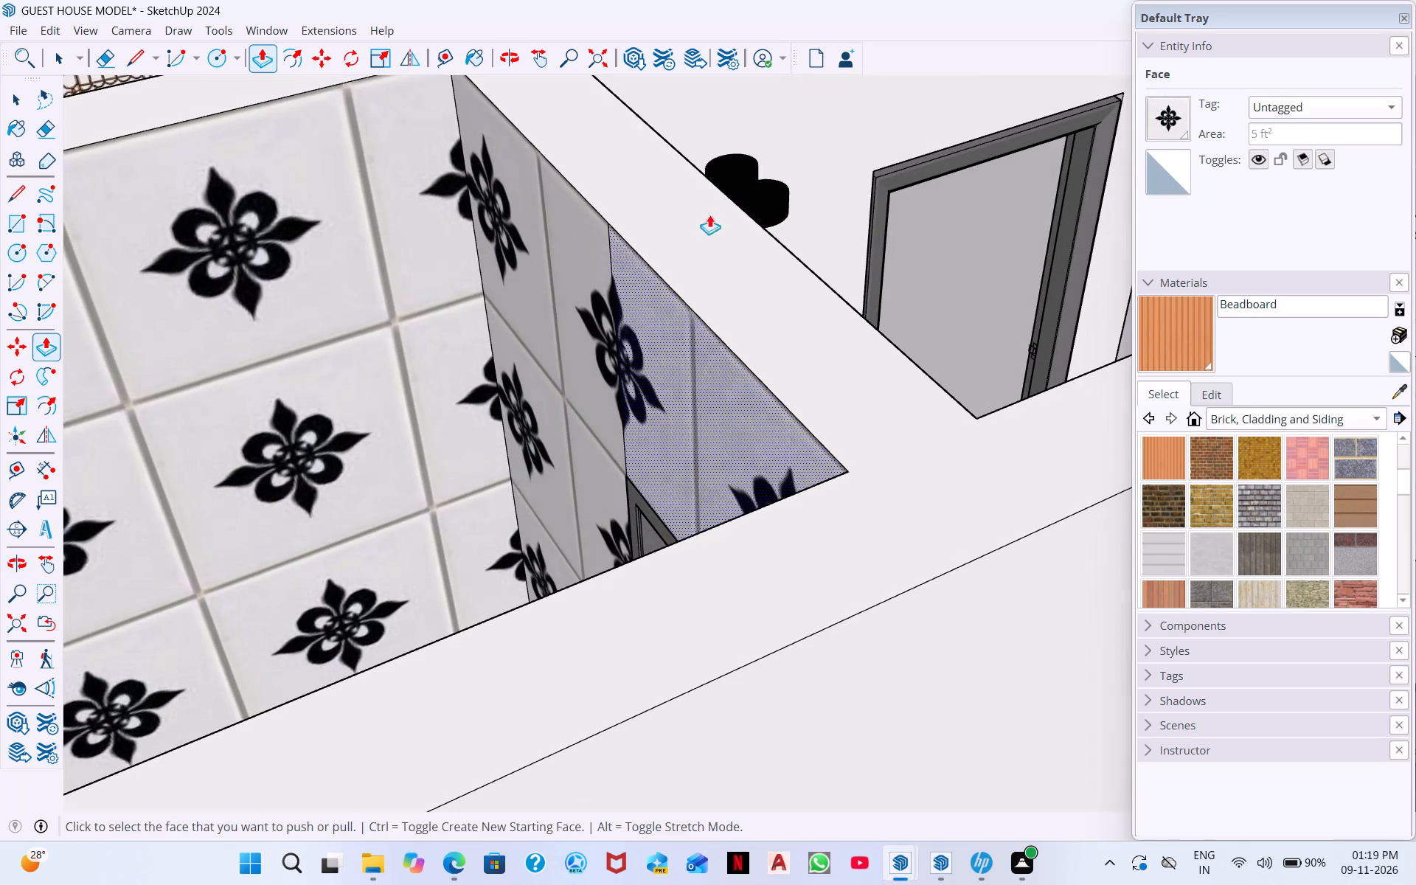
{"action": "left_click", "coordinate": [100, 56]}
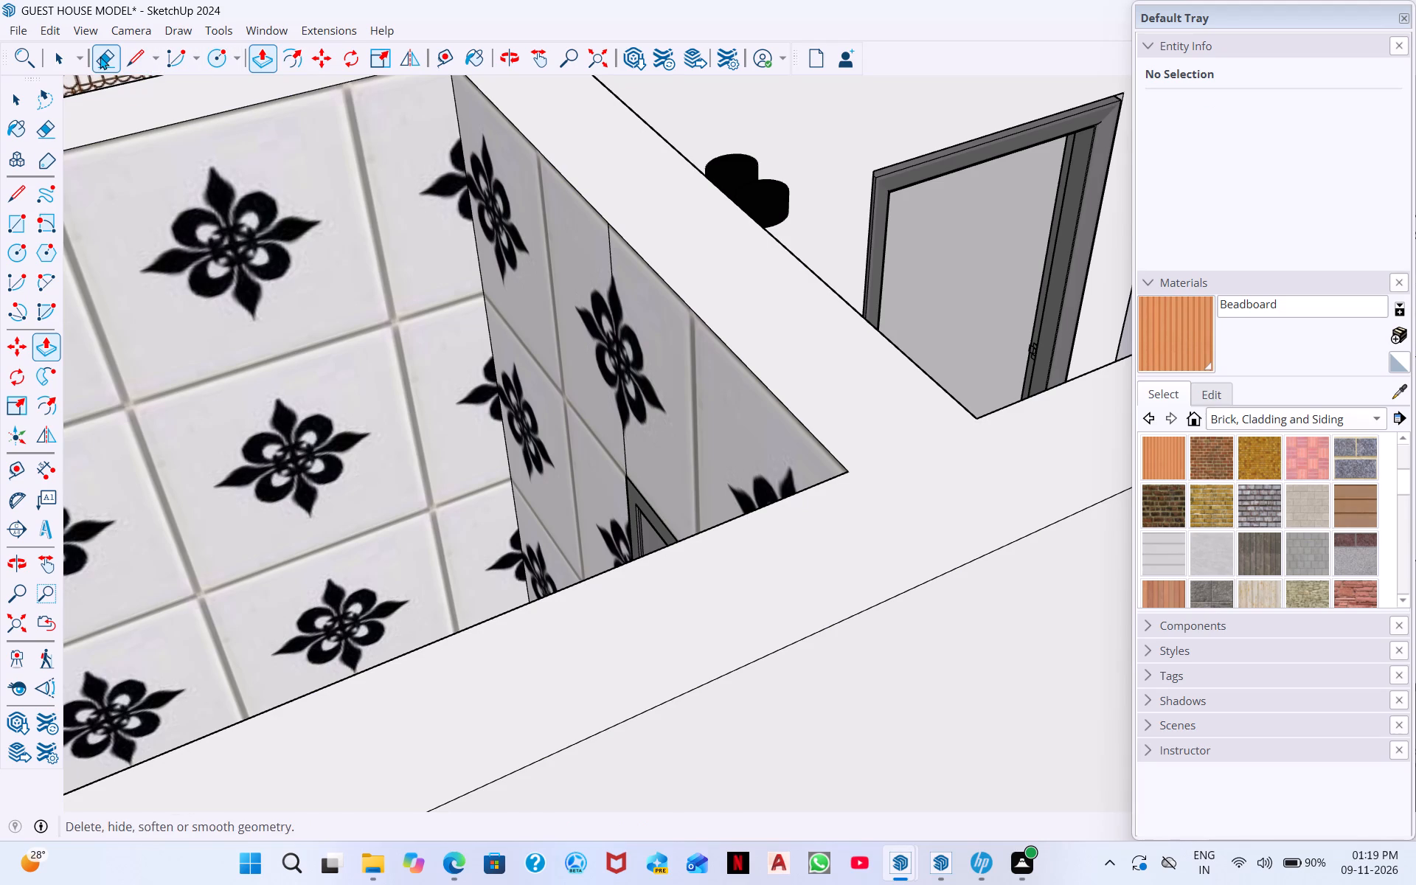
{"action": "scroll", "coordinate": [622, 324], "scroll_direction": "up", "scroll_amount": 5}
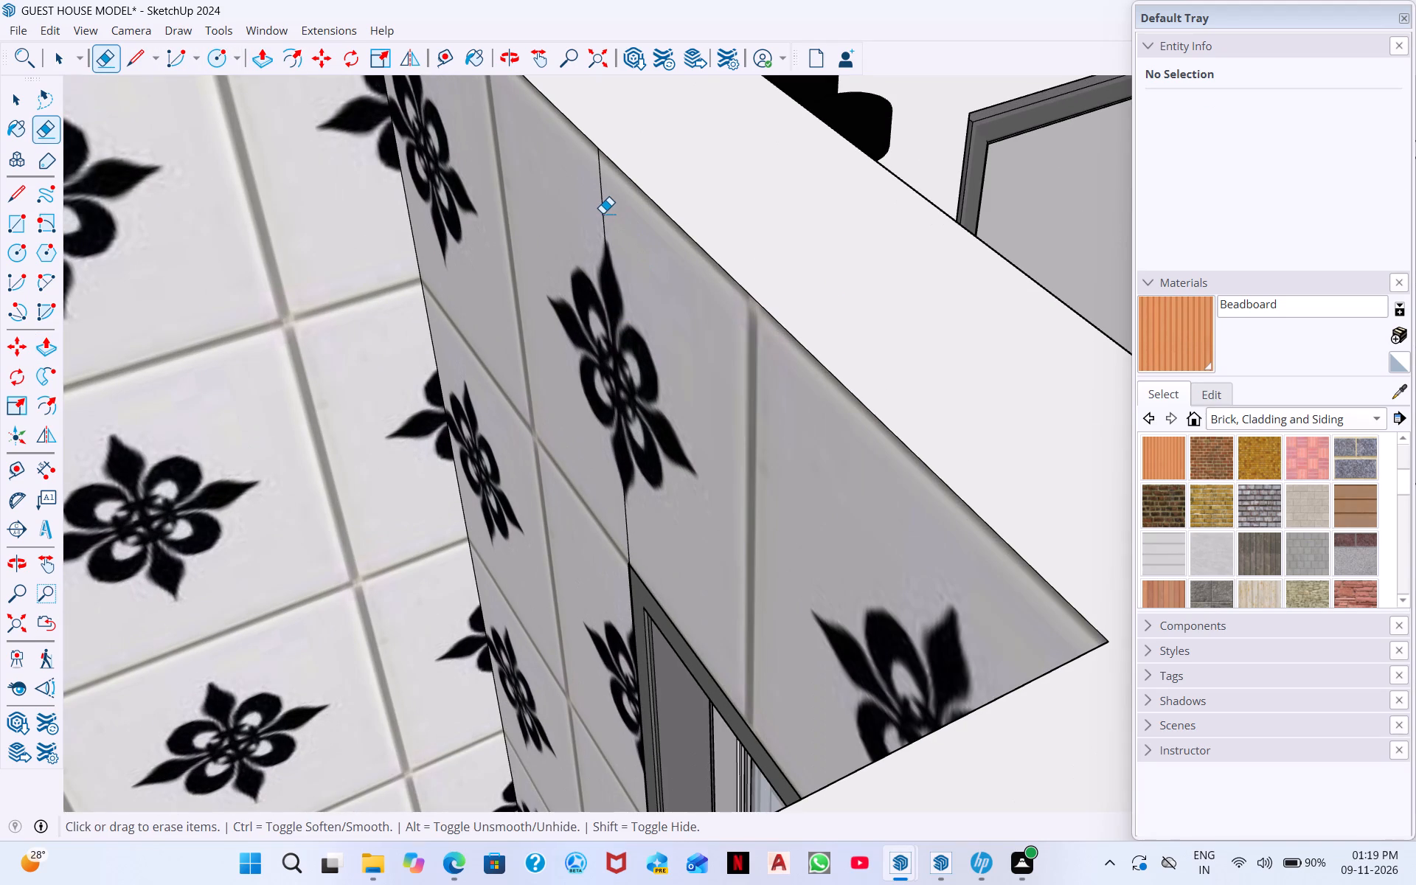
{"action": "left_click", "coordinate": [603, 213]}
Save the guest house model.
{"action": "scroll", "coordinate": [667, 479], "scroll_direction": "down", "scroll_amount": 13}
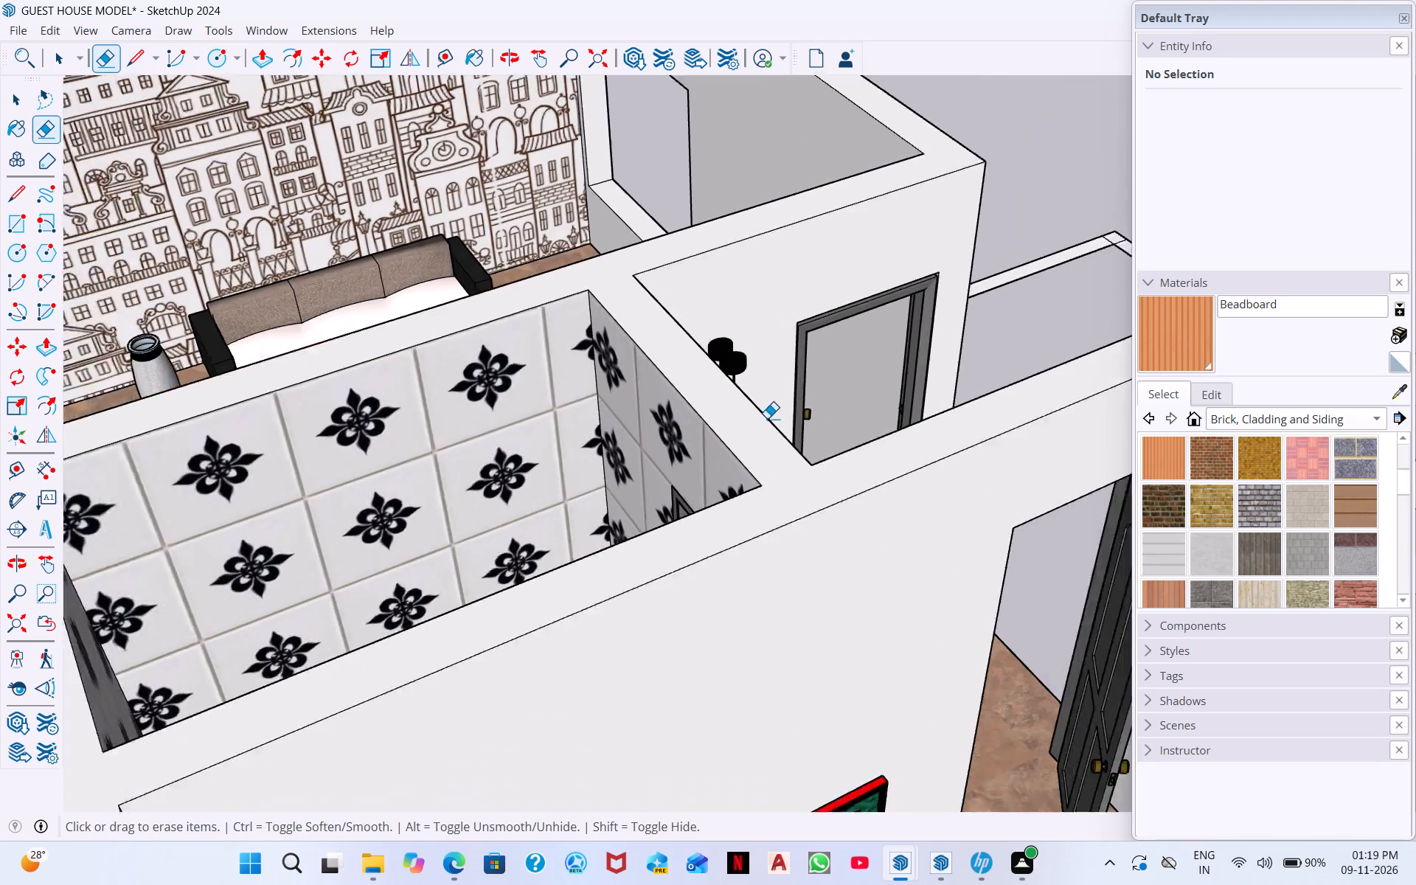
{"action": "scroll", "coordinate": [767, 418], "scroll_direction": "down", "scroll_amount": 12}
{"action": "middle_click_drag", "start_coordinate": [957, 461], "coordinate": [656, 340]}
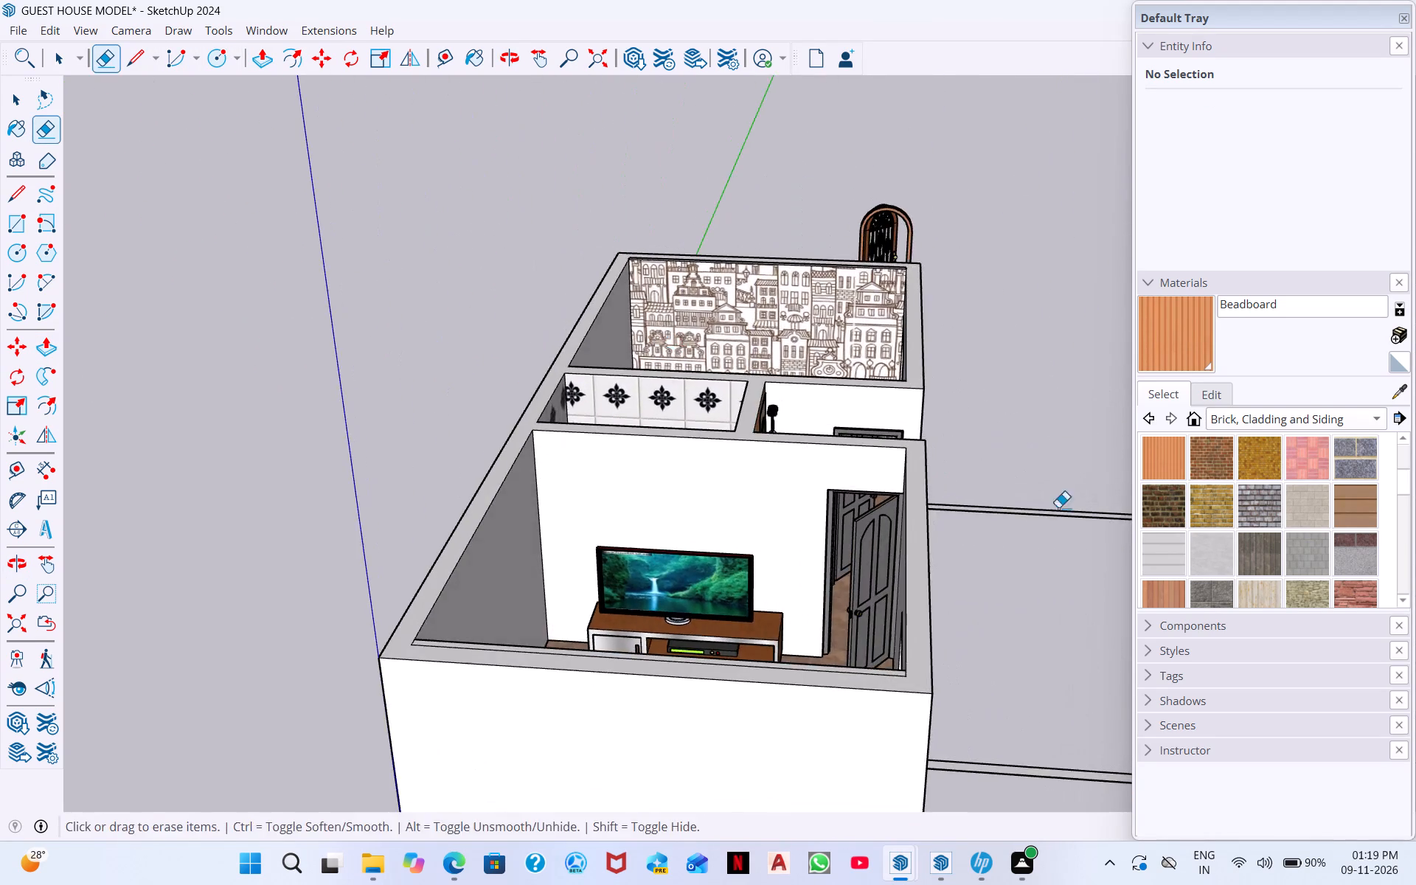
{"action": "middle_click_drag", "start_coordinate": [1101, 552], "coordinate": [502, 725]}
{"action": "middle_click_drag", "start_coordinate": [777, 698], "coordinate": [745, 392]}
{"action": "scroll", "coordinate": [852, 500], "scroll_direction": "down", "scroll_amount": 2}
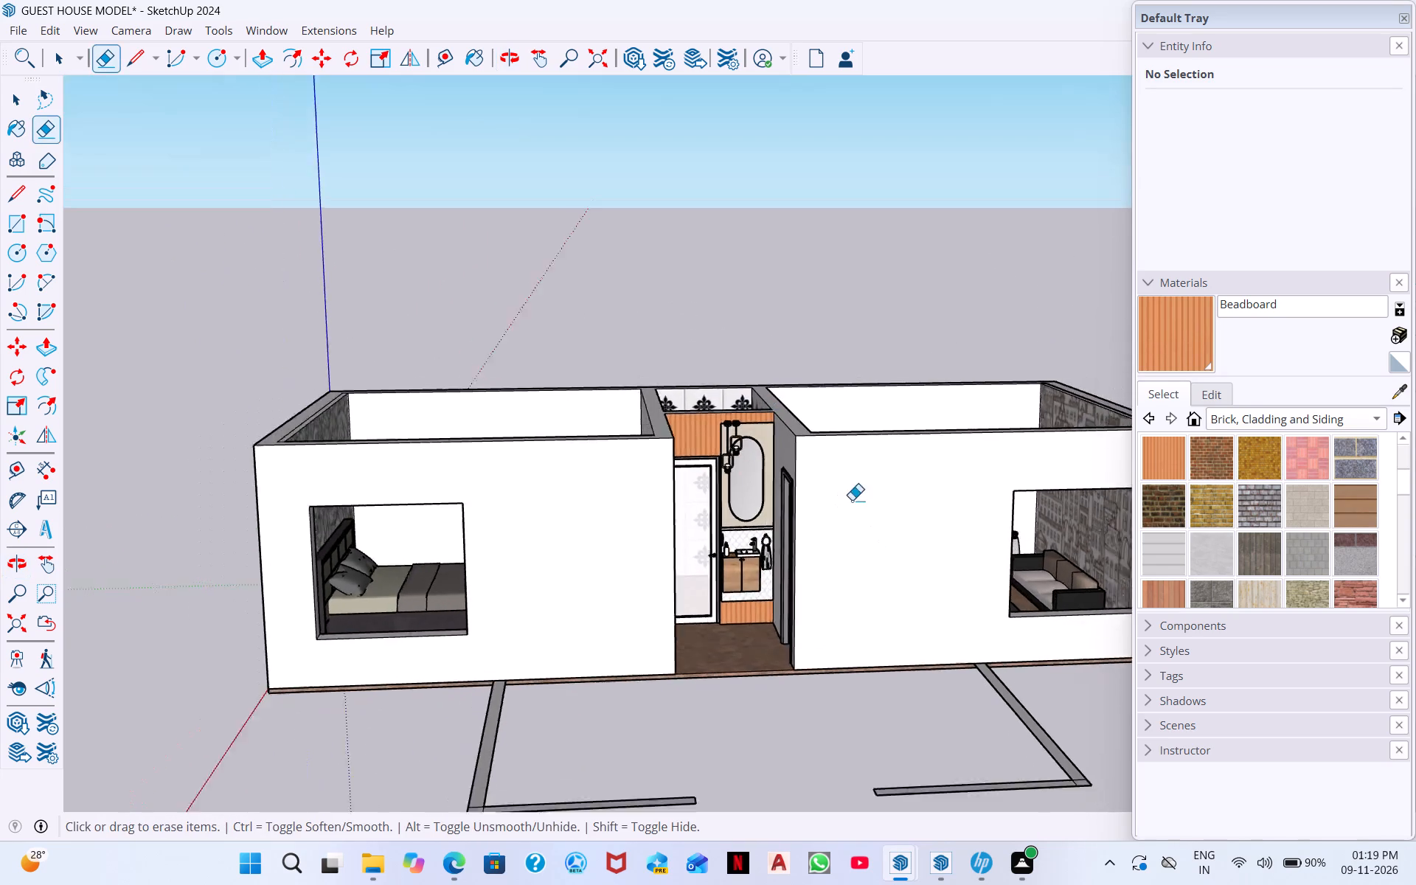
{"action": "scroll", "coordinate": [852, 500], "scroll_direction": "down", "scroll_amount": 8}
{"action": "middle_click_drag", "start_coordinate": [908, 477], "coordinate": [821, 535]}
{"action": "key", "text": "ctrl+s"}
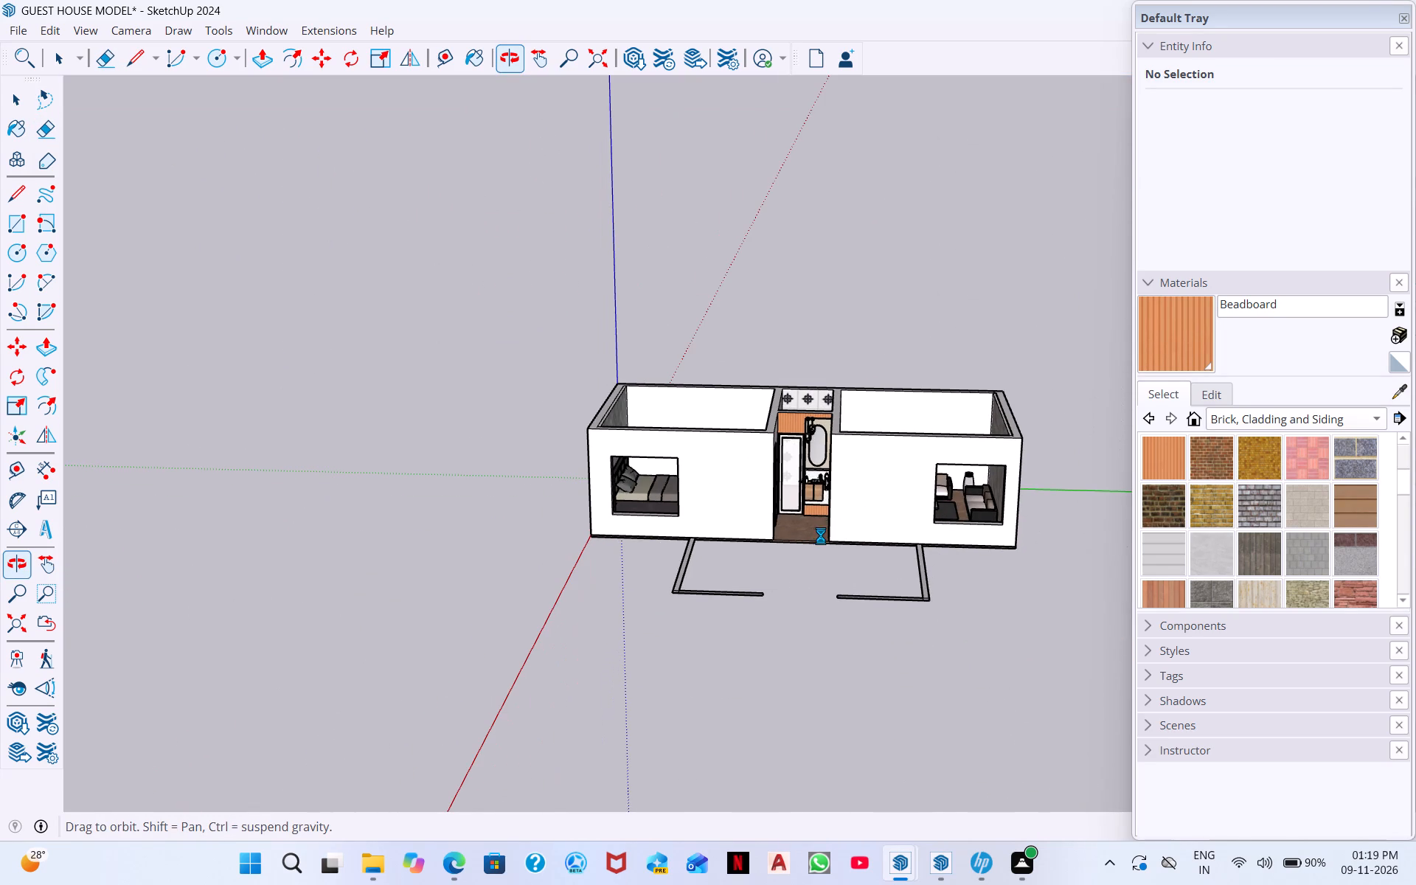
{"action": "middle_click_drag", "start_coordinate": [912, 542], "coordinate": [770, 459]}
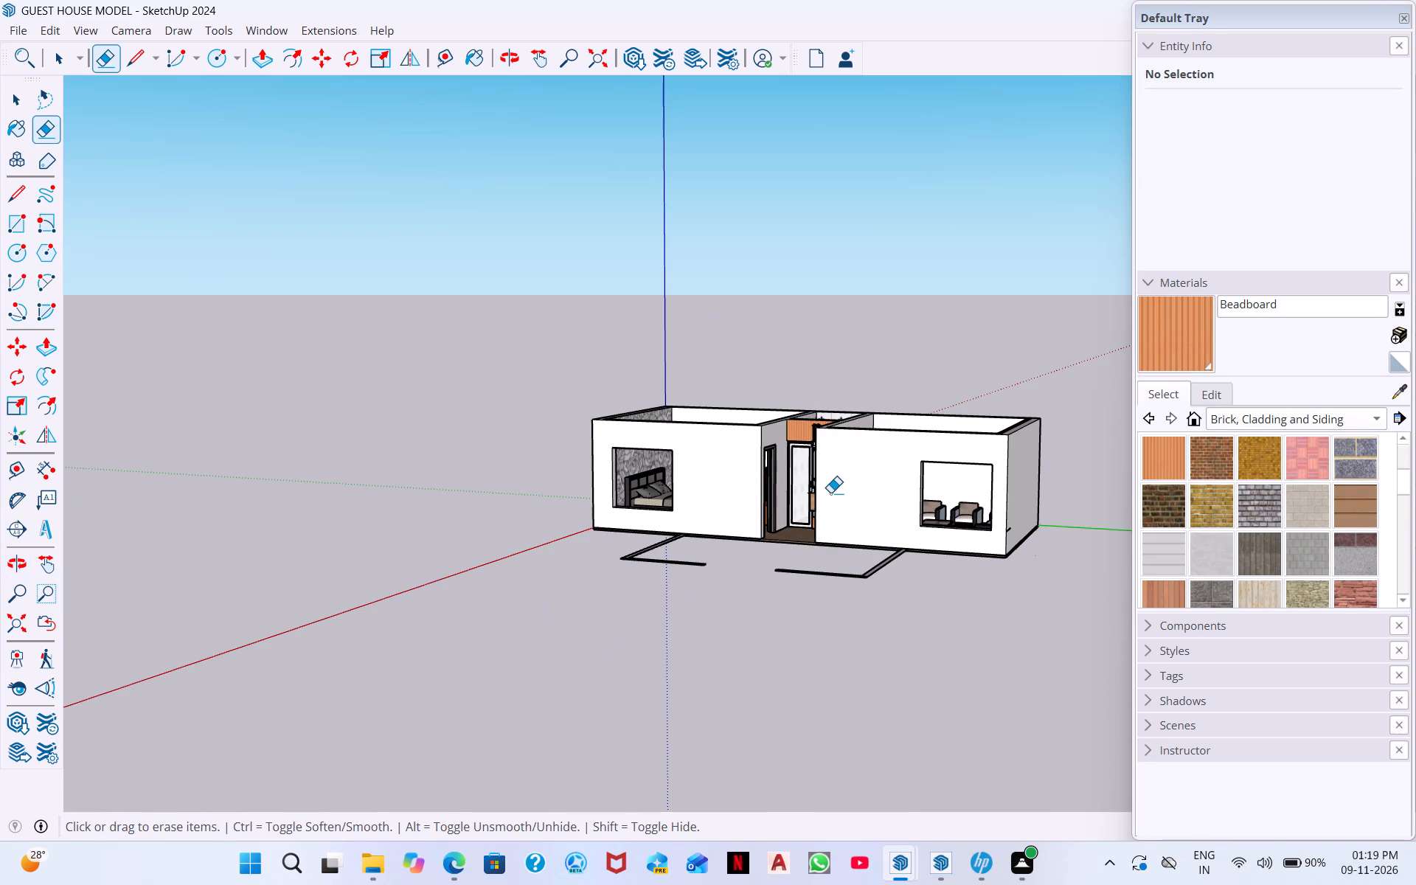
{"action": "key", "text": "ctrl+s"}
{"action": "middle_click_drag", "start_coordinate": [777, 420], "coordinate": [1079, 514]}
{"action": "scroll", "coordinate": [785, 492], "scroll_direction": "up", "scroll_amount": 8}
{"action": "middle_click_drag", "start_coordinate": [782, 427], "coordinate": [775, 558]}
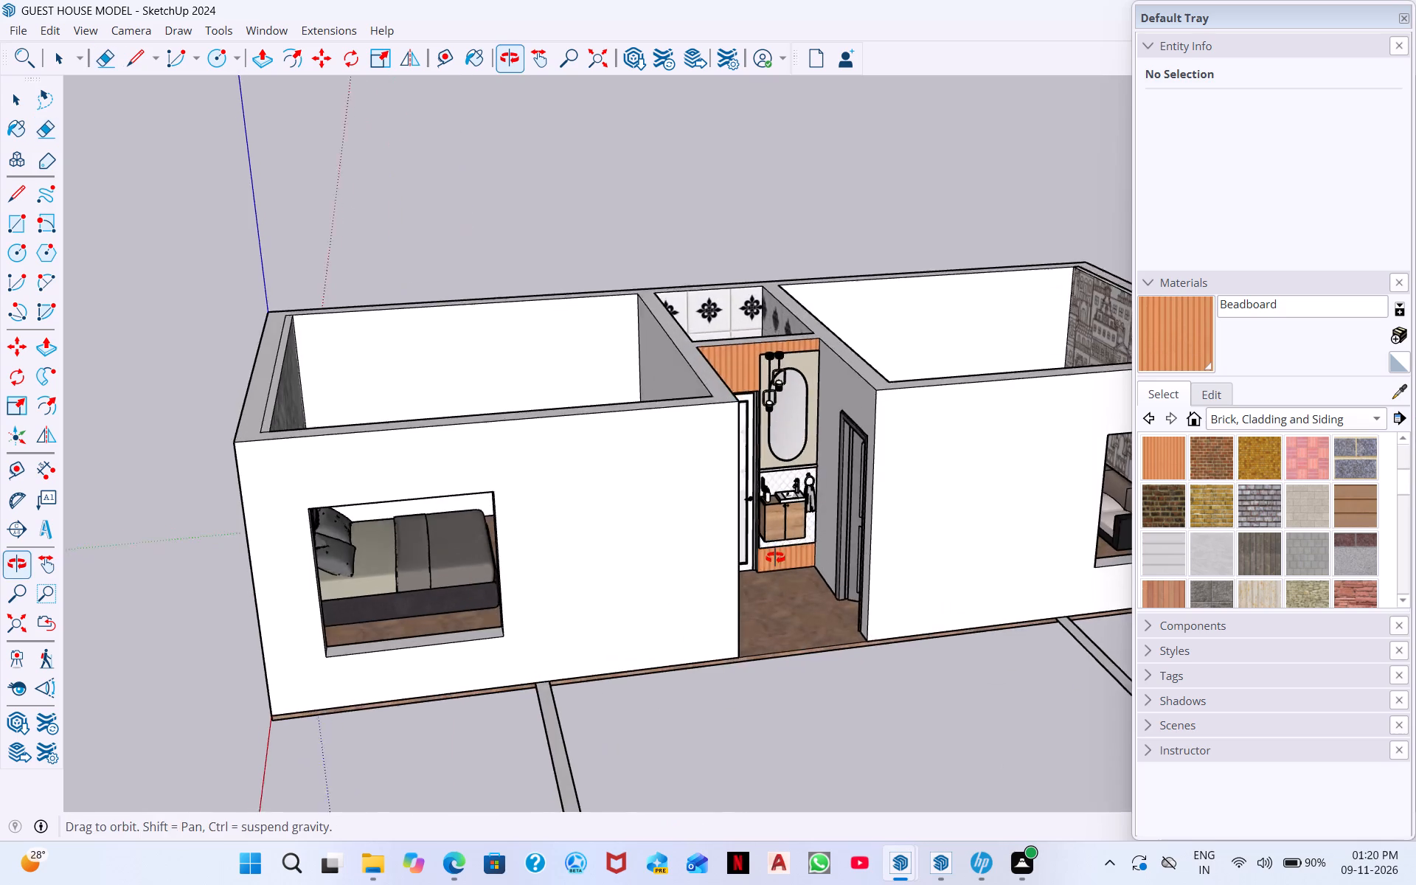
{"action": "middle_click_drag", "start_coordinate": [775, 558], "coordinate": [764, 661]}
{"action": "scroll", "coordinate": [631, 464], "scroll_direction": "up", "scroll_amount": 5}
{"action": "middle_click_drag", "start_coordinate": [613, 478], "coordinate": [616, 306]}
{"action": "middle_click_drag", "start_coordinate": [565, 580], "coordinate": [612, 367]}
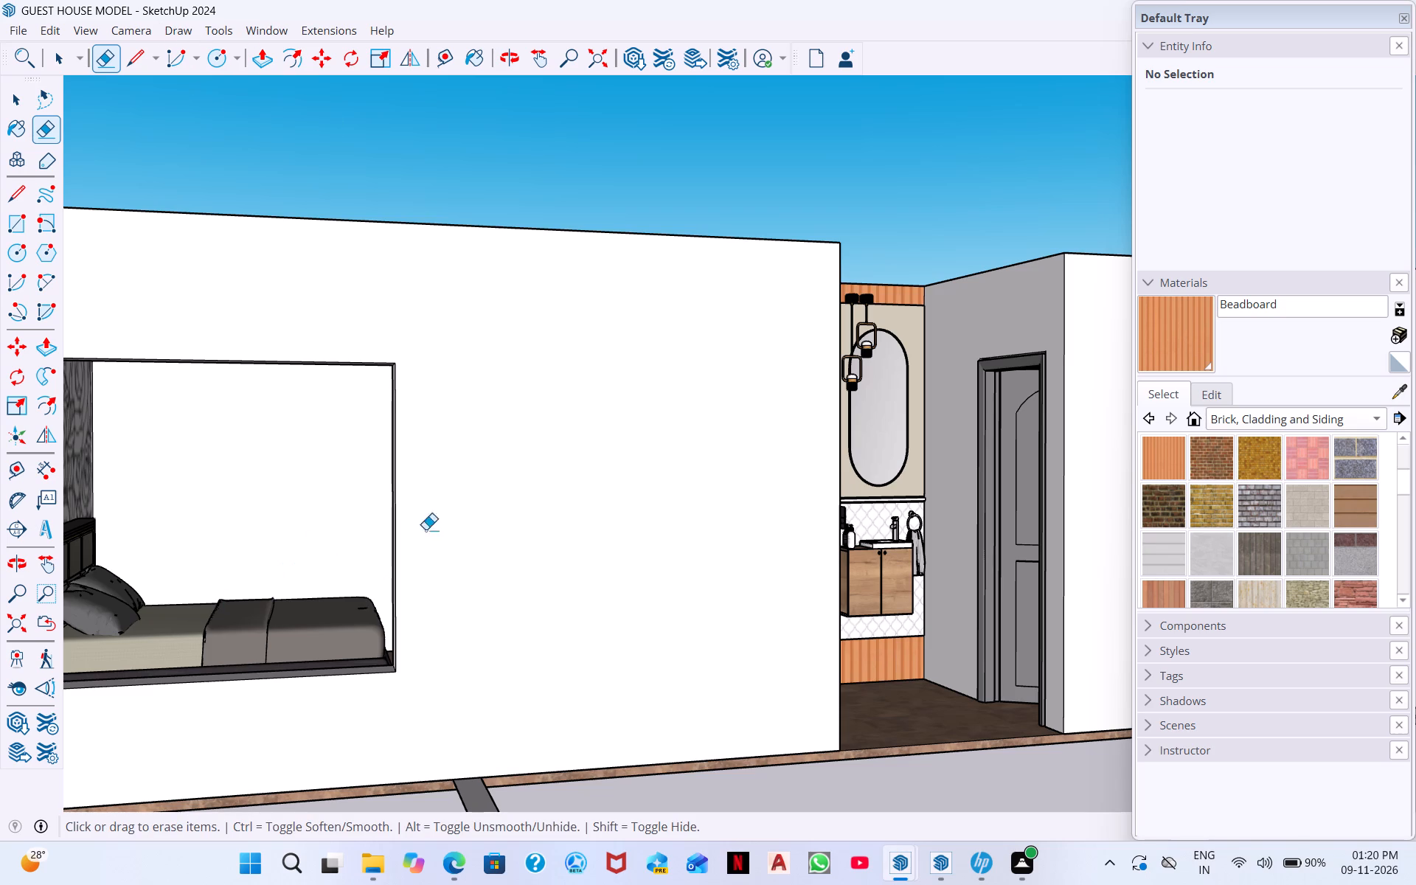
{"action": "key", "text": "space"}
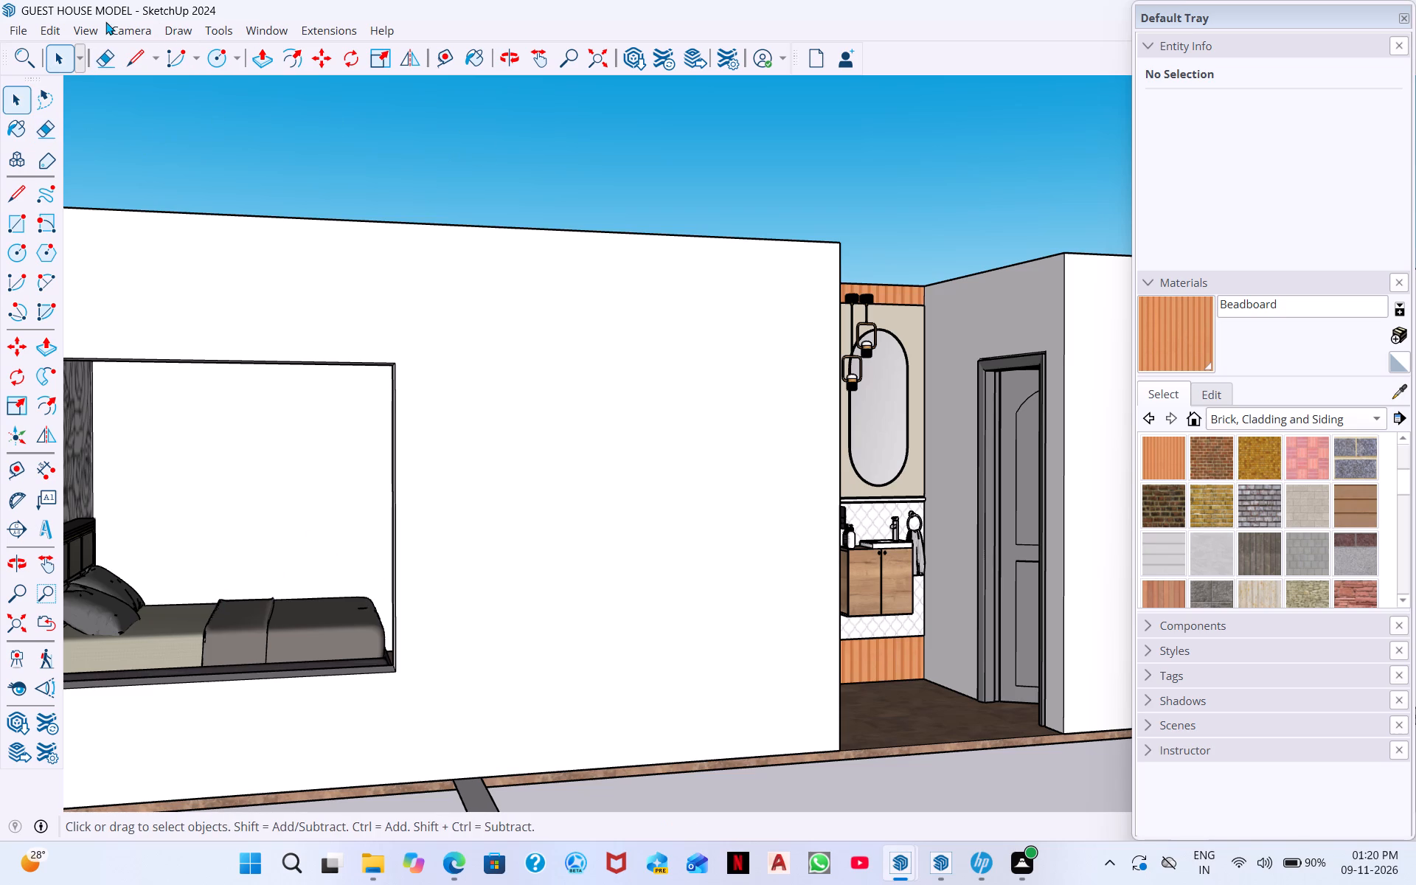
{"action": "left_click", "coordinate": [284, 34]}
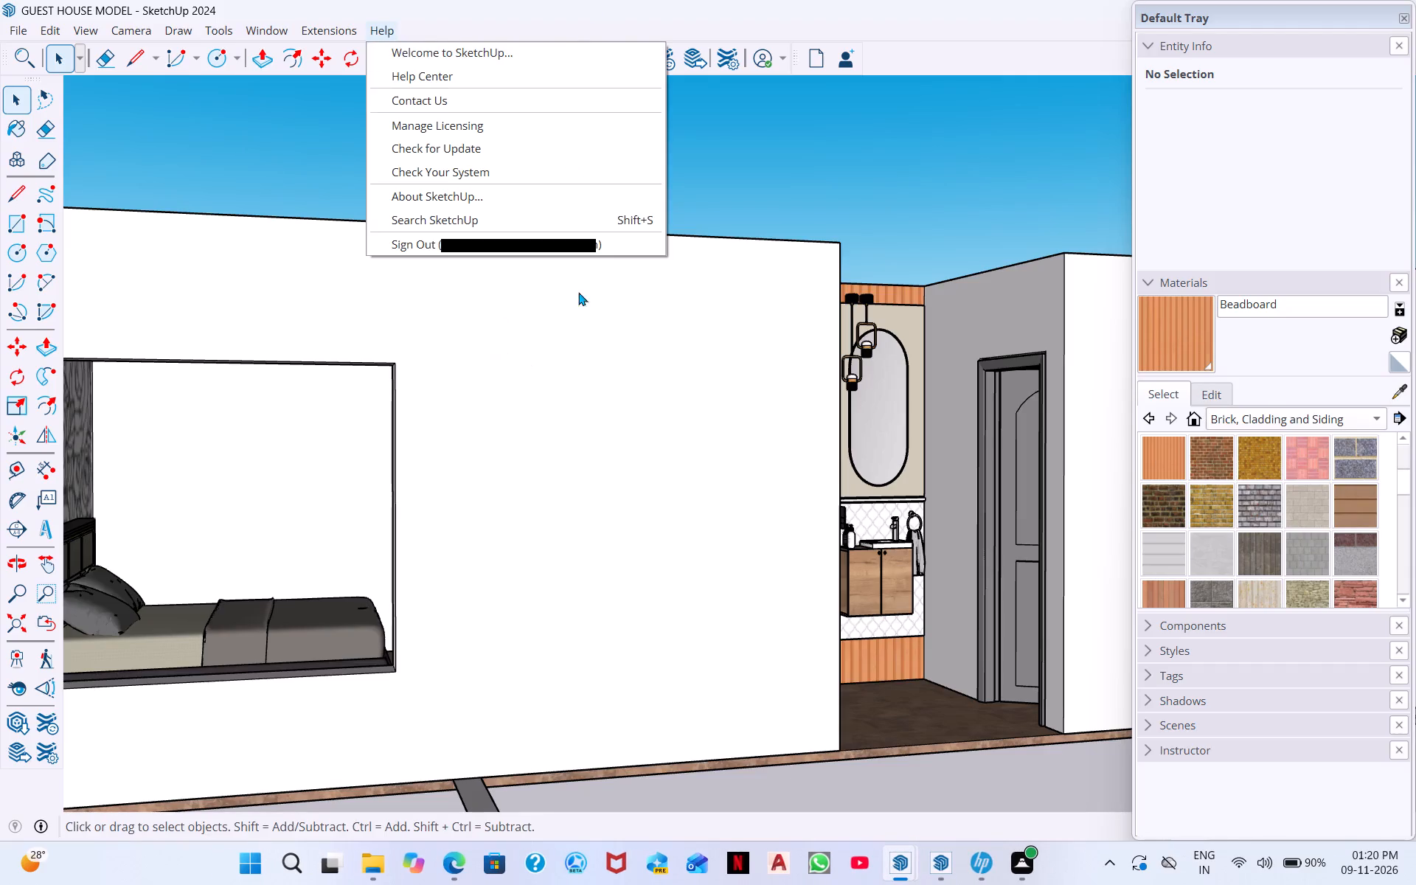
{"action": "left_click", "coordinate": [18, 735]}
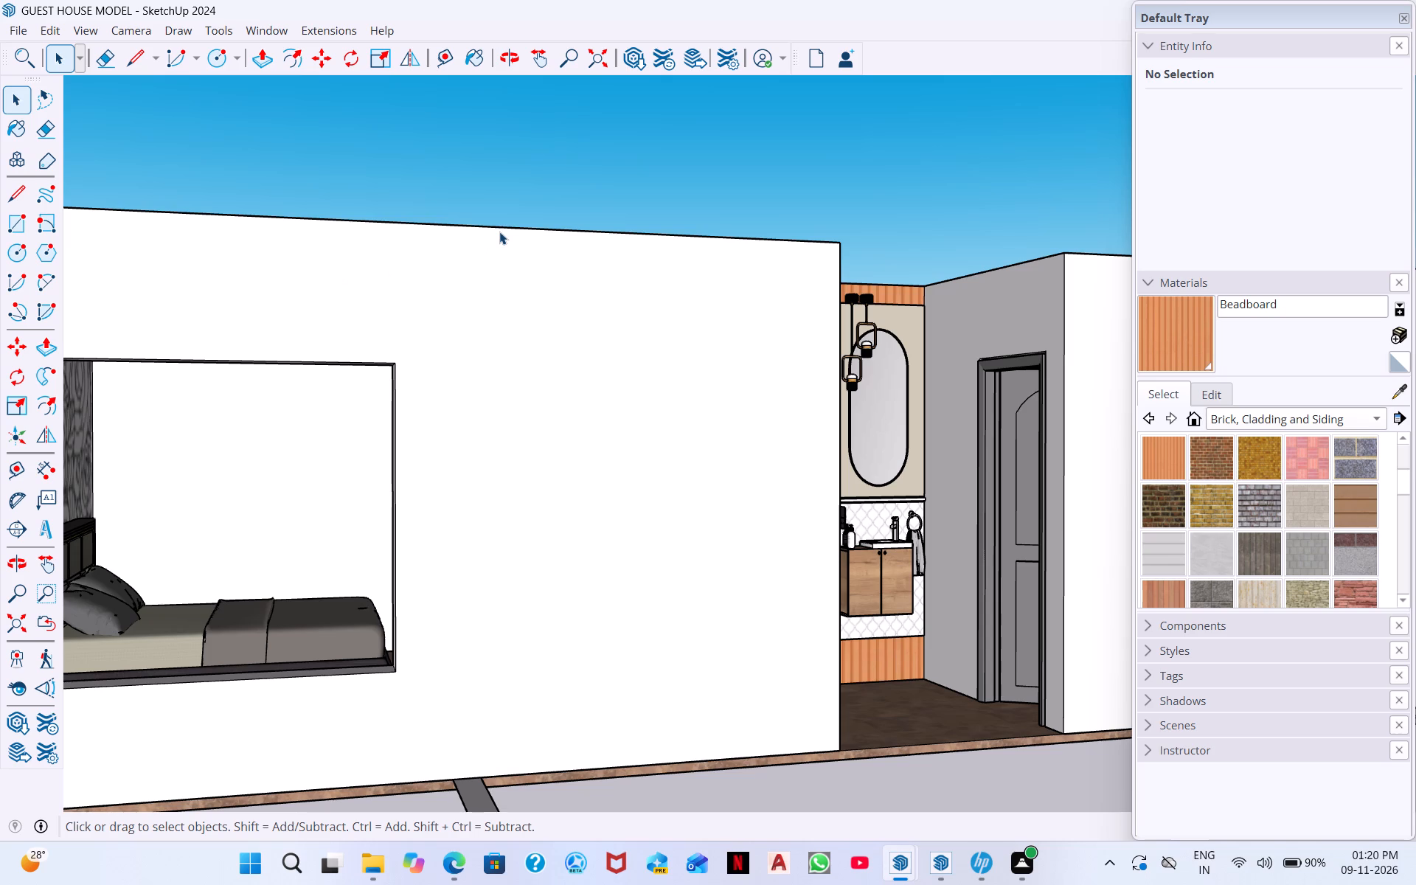
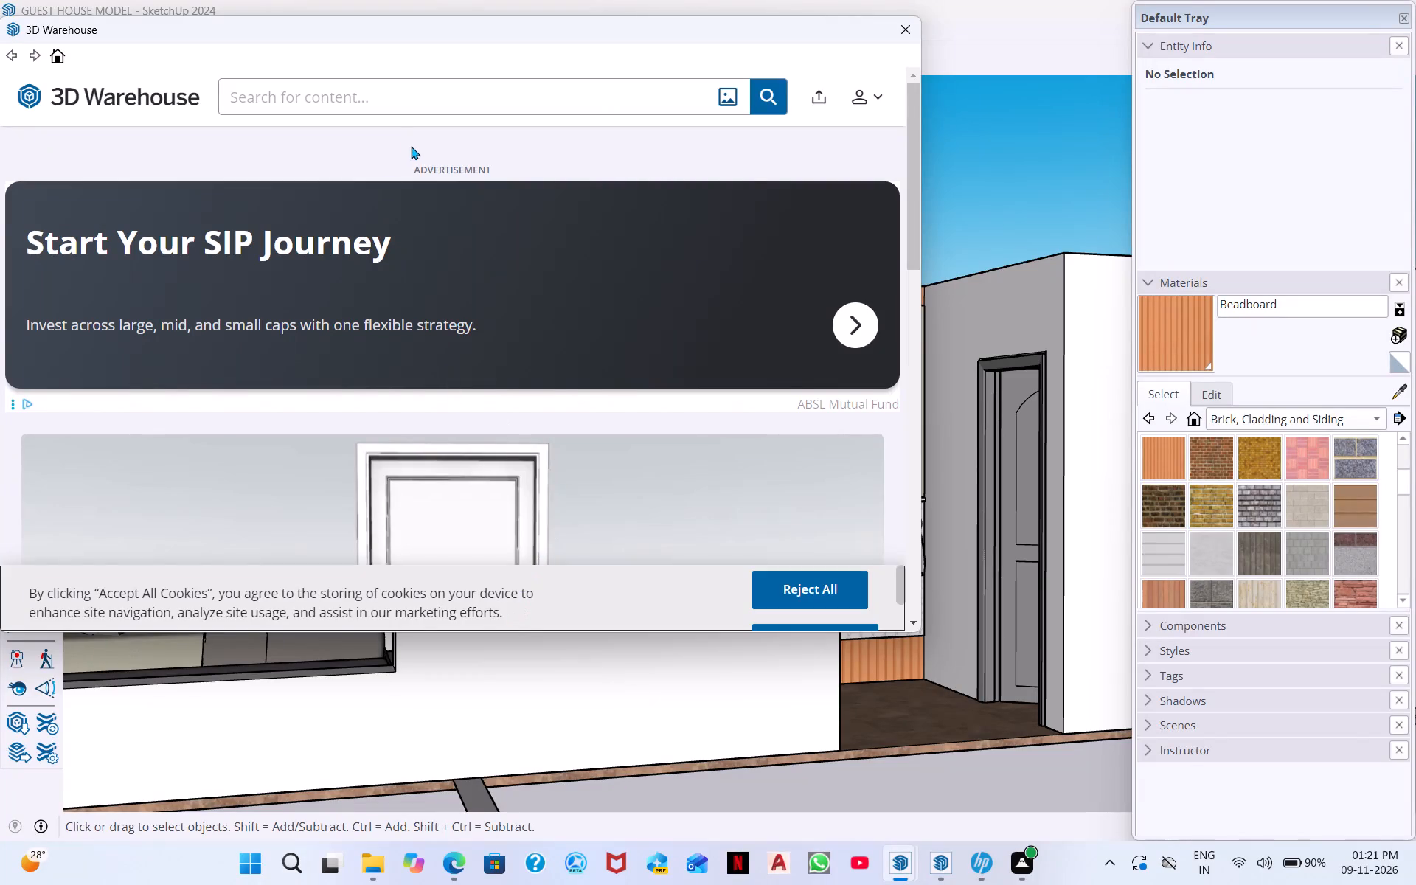
Search 3D Warehouse for "WINDOWS".
{"action": "left_click", "coordinate": [364, 111]}
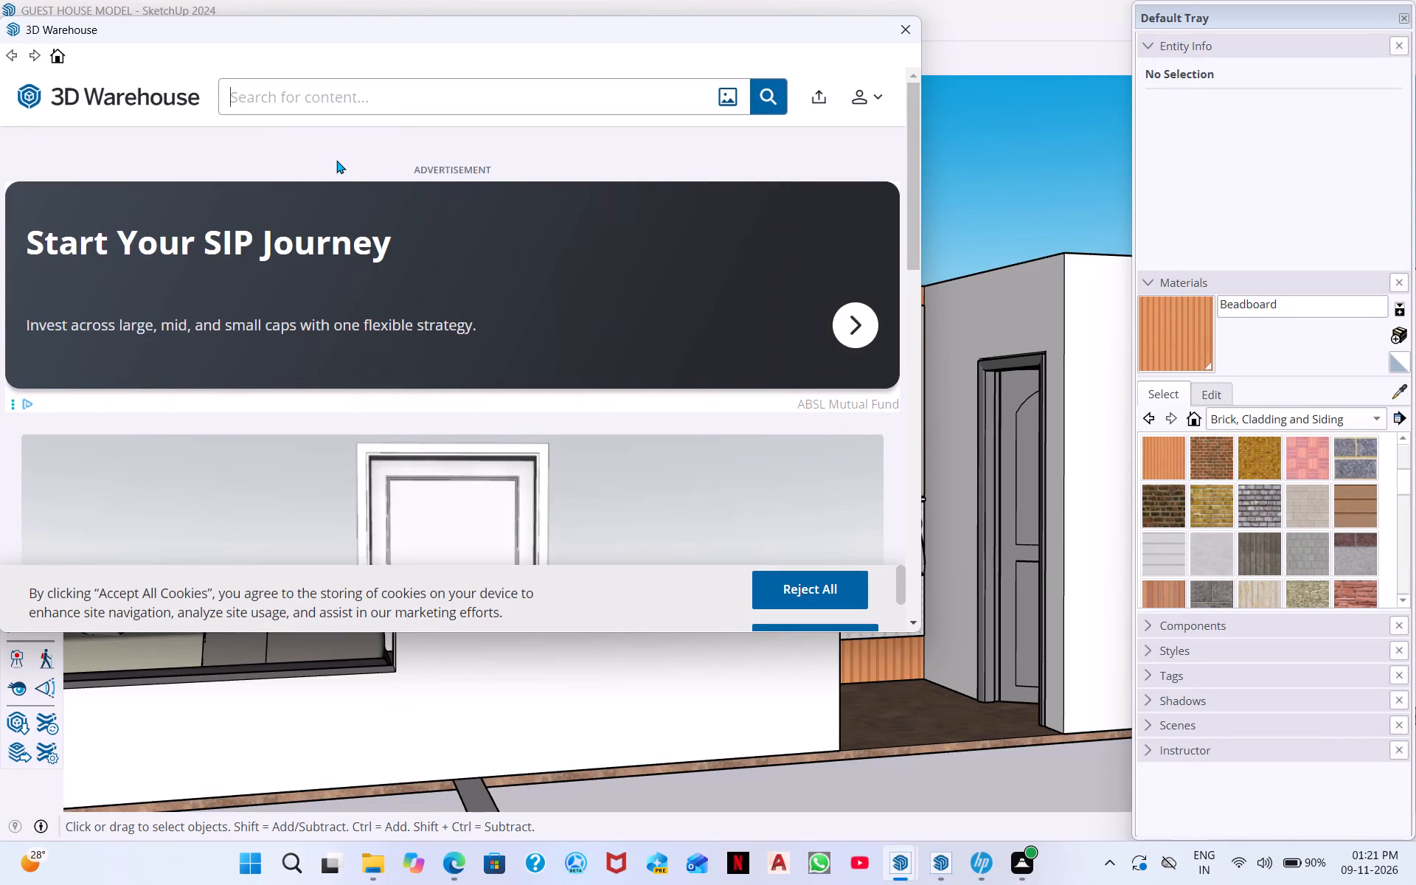
{"action": "key", "text": "w"}
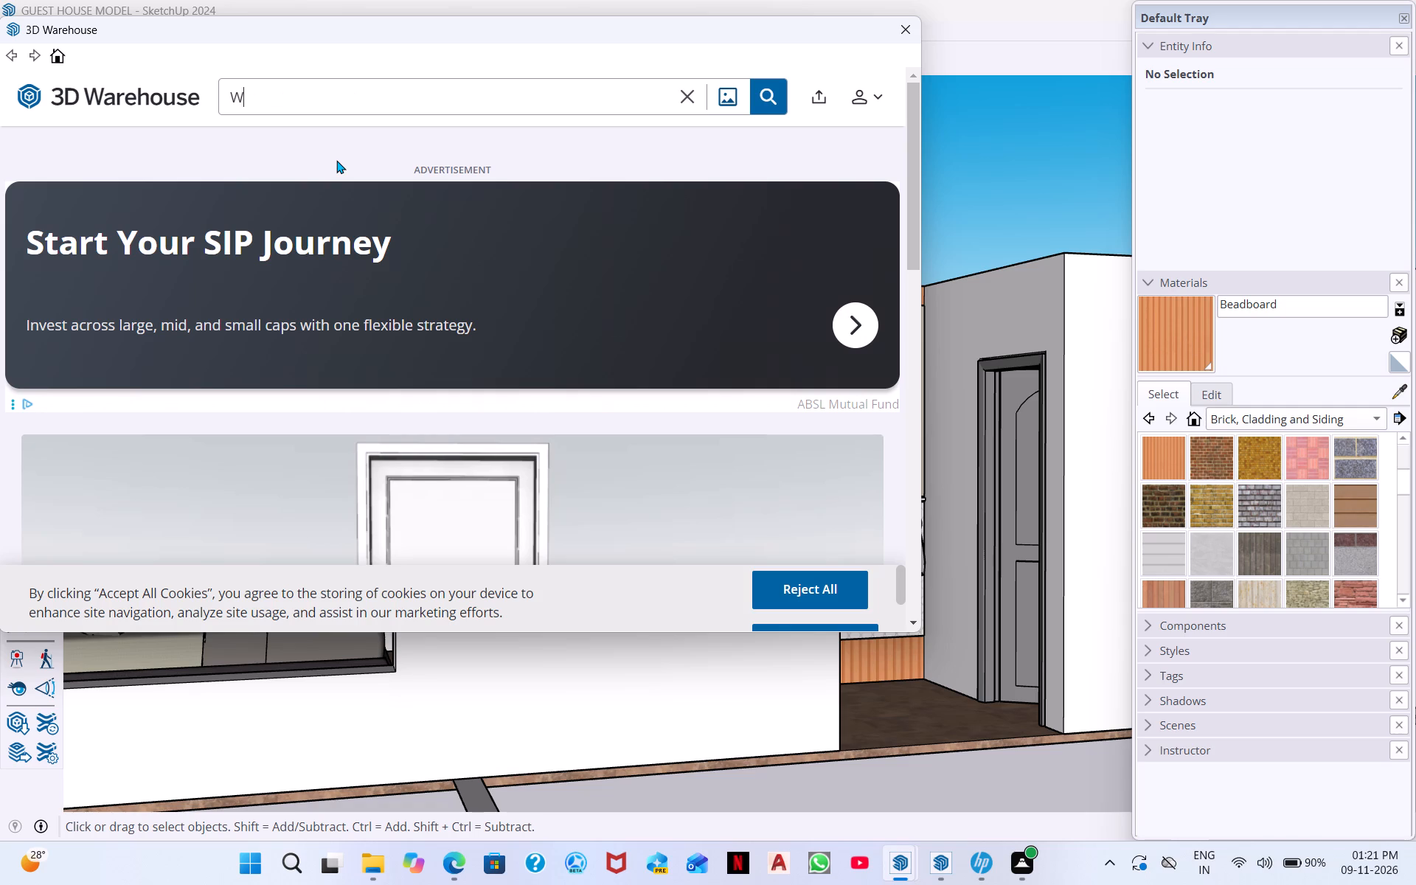
{"action": "type", "text": "INDO"}
{"action": "type", "text": "WS"}
{"action": "key", "text": "Return"}
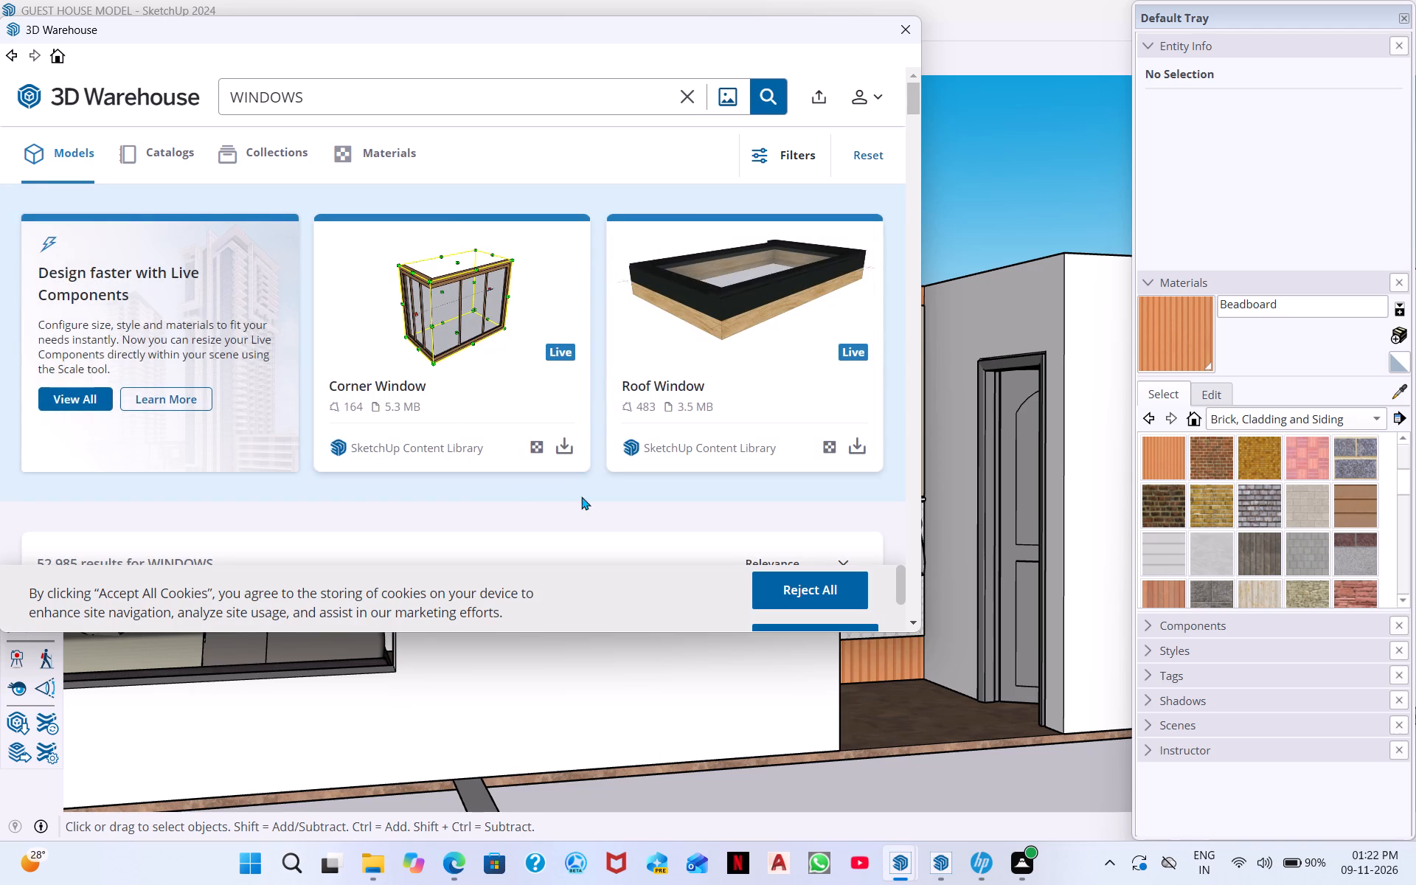
Load the "Windows" model with three gridded panels directly into the model and place it in open space beside the guest house.
{"action": "scroll", "coordinate": [548, 403], "scroll_direction": "down", "scroll_amount": 7}
{"action": "scroll", "coordinate": [483, 350], "scroll_direction": "down", "scroll_amount": 2}
{"action": "scroll", "coordinate": [483, 350], "scroll_direction": "up", "scroll_amount": 3}
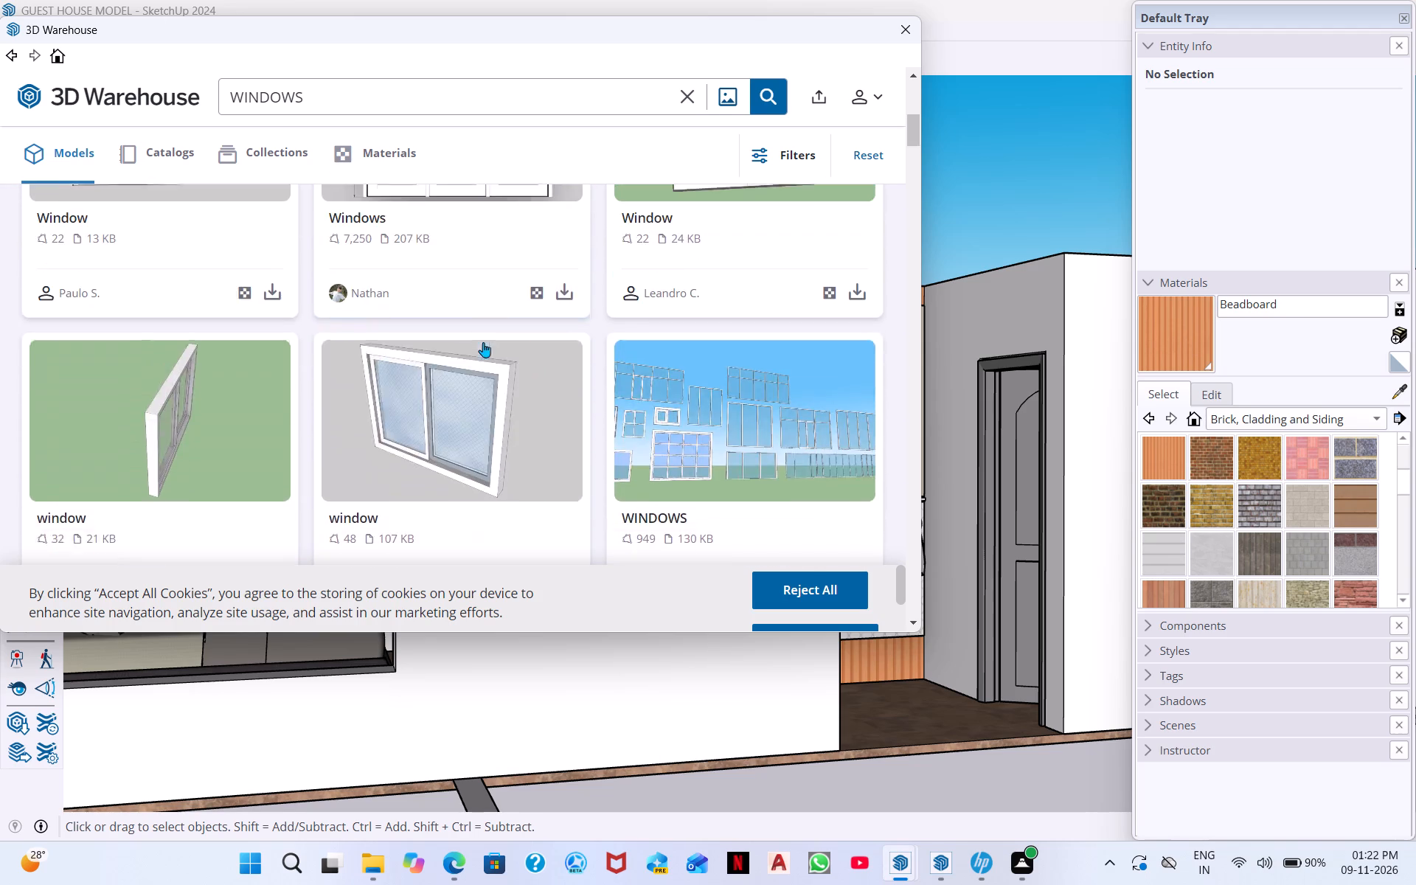
{"action": "scroll", "coordinate": [482, 330], "scroll_direction": "up", "scroll_amount": 5}
{"action": "scroll", "coordinate": [486, 316], "scroll_direction": "down", "scroll_amount": 4}
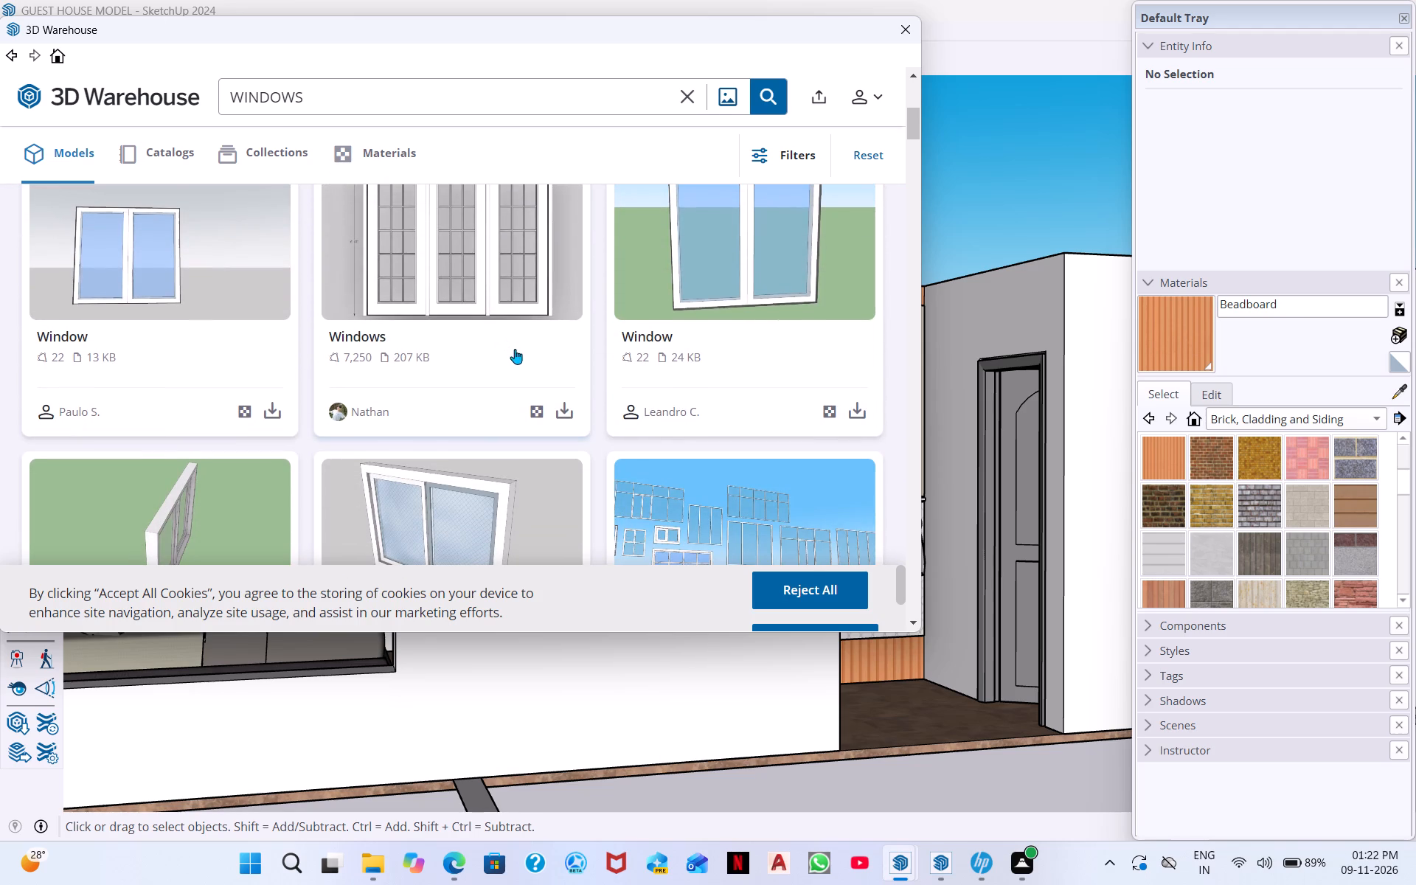
{"action": "scroll", "coordinate": [499, 367], "scroll_direction": "down", "scroll_amount": 2}
{"action": "scroll", "coordinate": [503, 358], "scroll_direction": "up", "scroll_amount": 3}
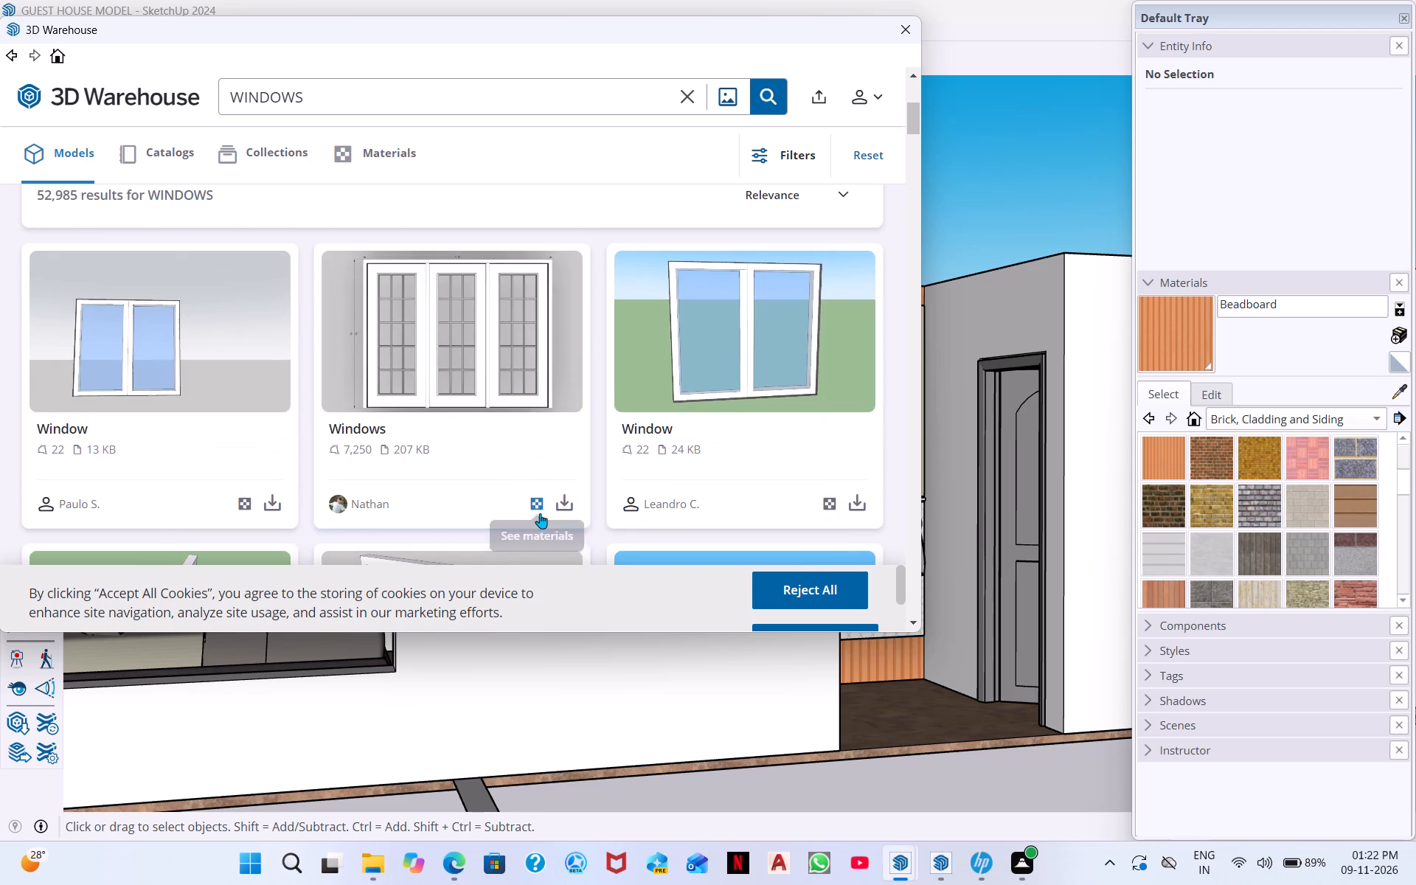
{"action": "left_click", "coordinate": [569, 502]}
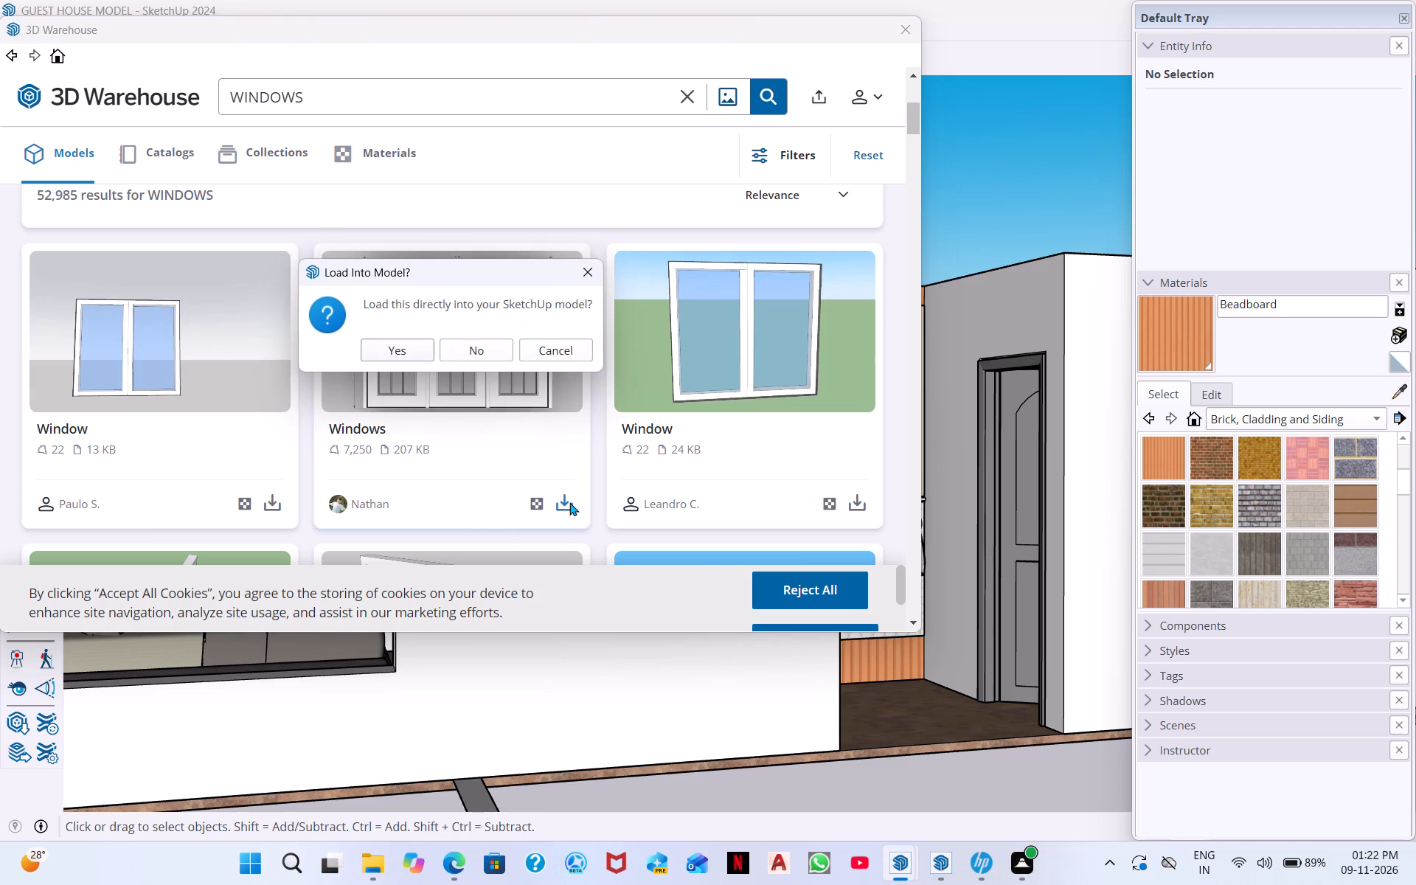
{"action": "left_click", "coordinate": [406, 347]}
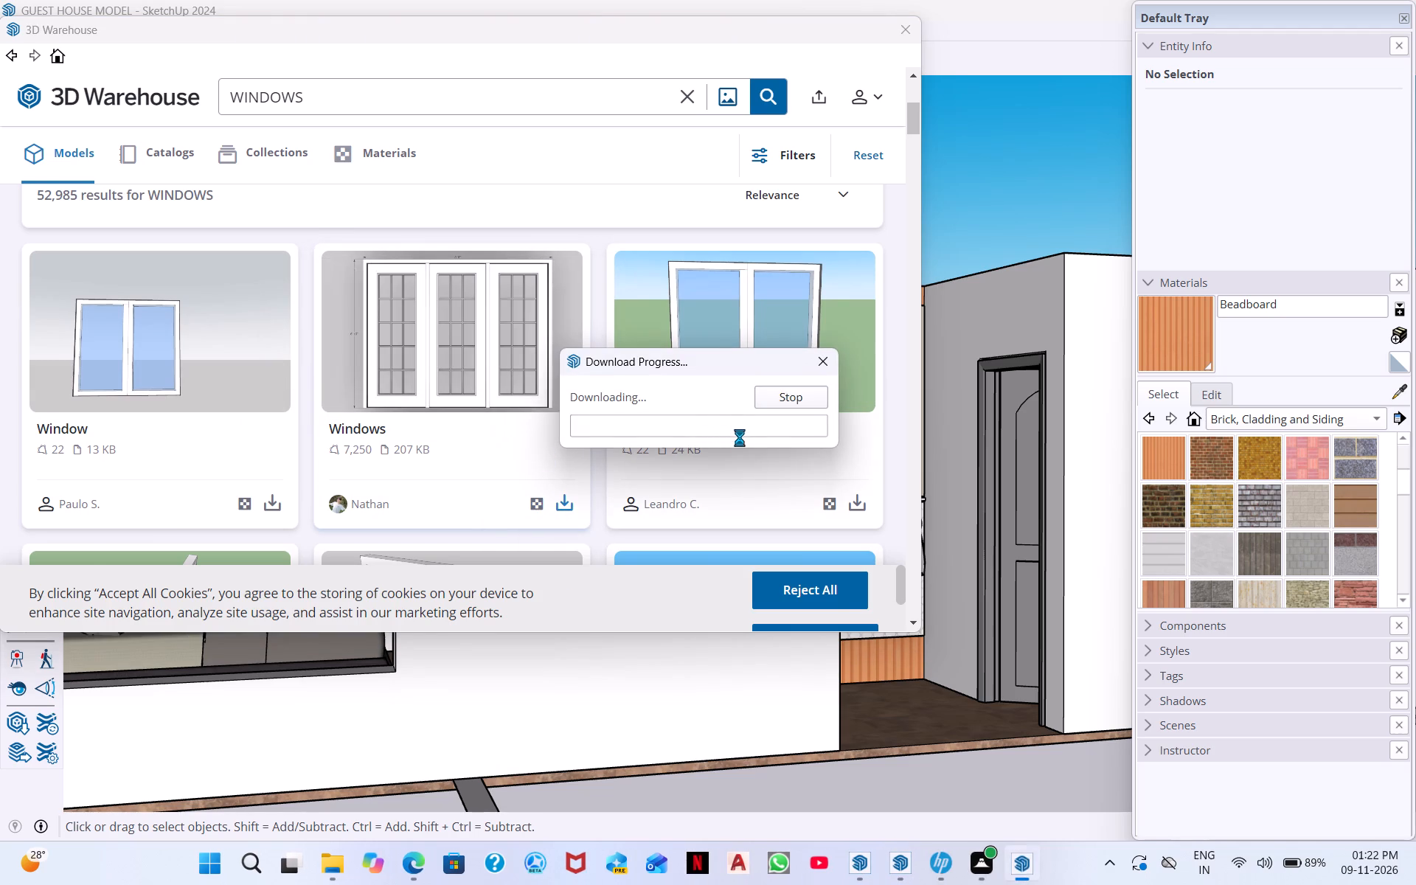
{"action": "scroll", "coordinate": [739, 440], "scroll_direction": "down", "scroll_amount": 2}
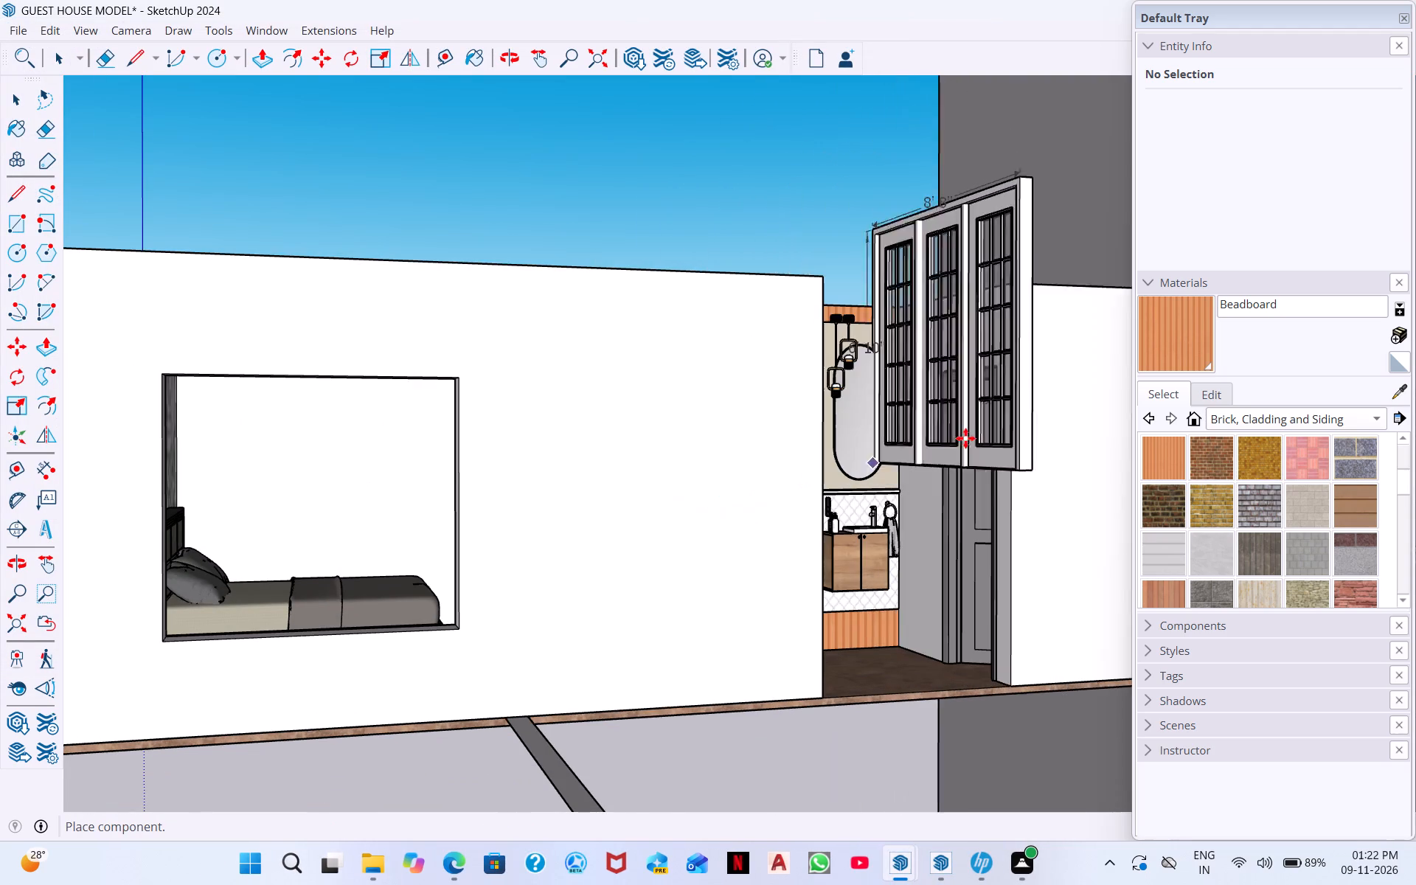
{"action": "scroll", "coordinate": [867, 403], "scroll_direction": "down", "scroll_amount": 14}
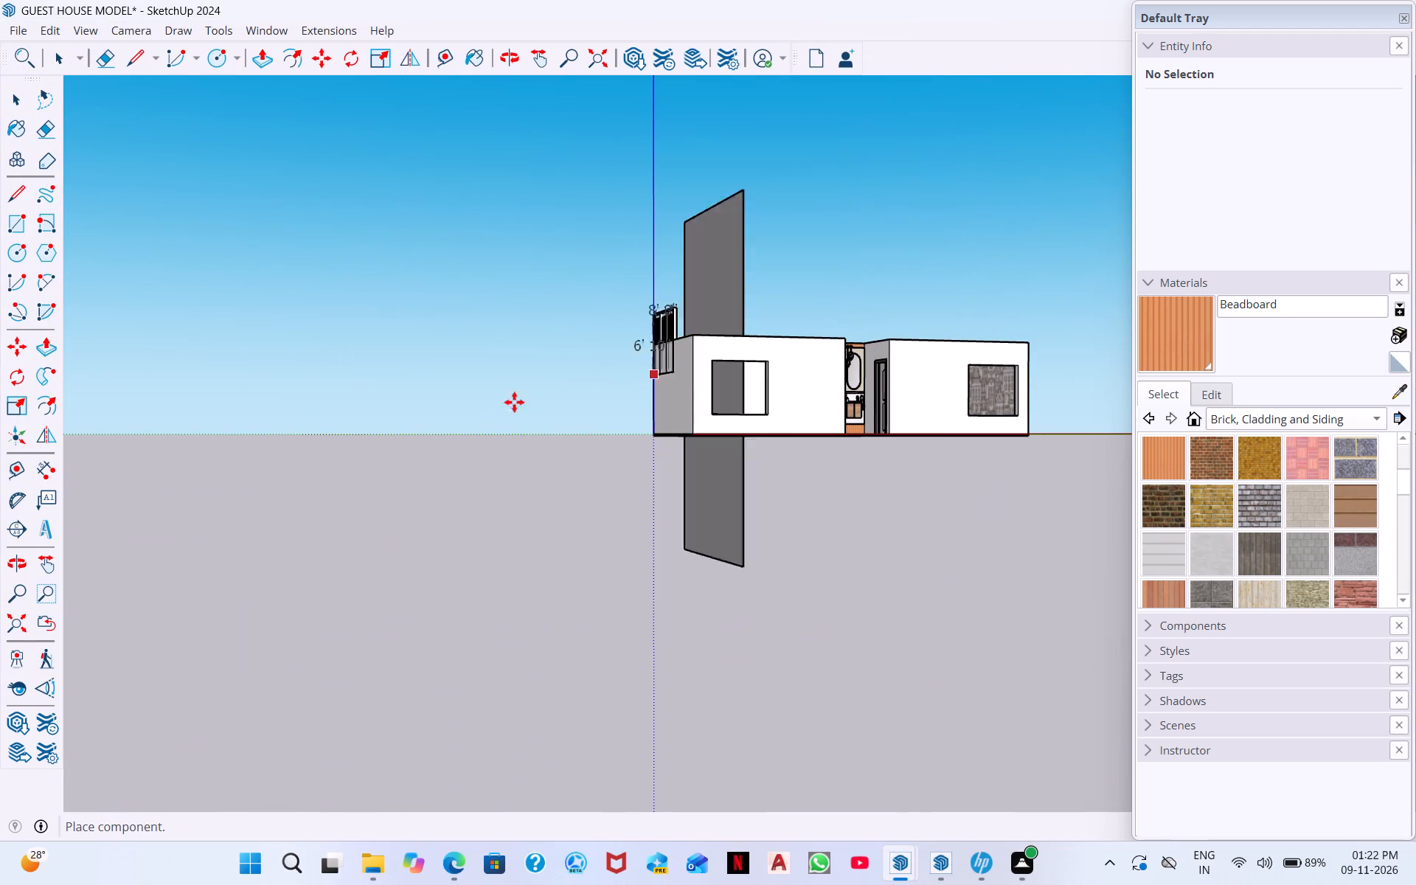
{"action": "left_click", "coordinate": [346, 409]}
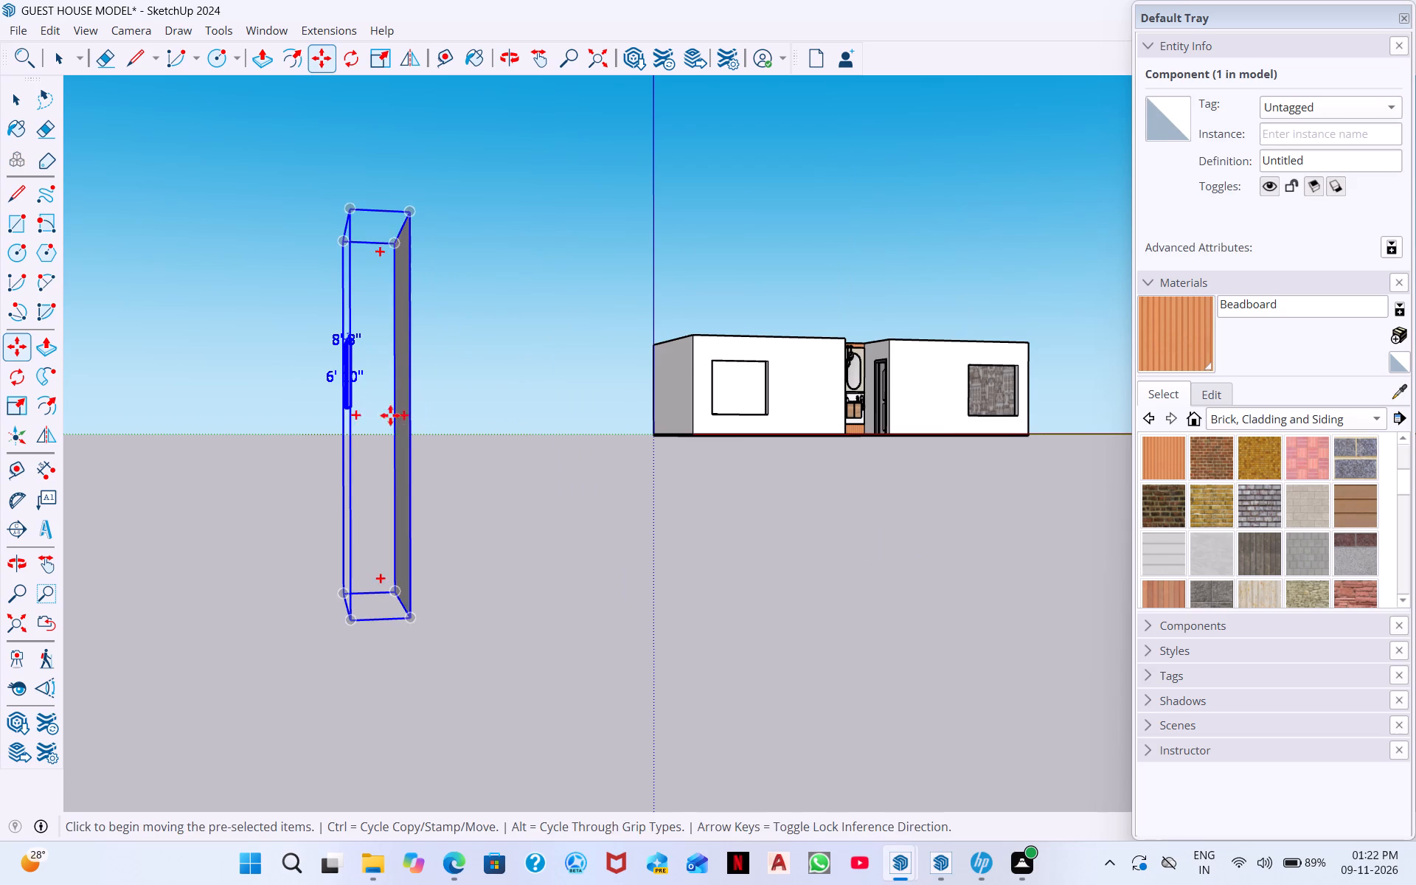
Explode the imported window component into its separate entities.
{"action": "scroll", "coordinate": [400, 385], "scroll_direction": "down", "scroll_amount": 1}
{"action": "middle_click_drag", "start_coordinate": [409, 411], "coordinate": [420, 420]}
{"action": "middle_click_drag", "start_coordinate": [343, 400], "coordinate": [861, 426]}
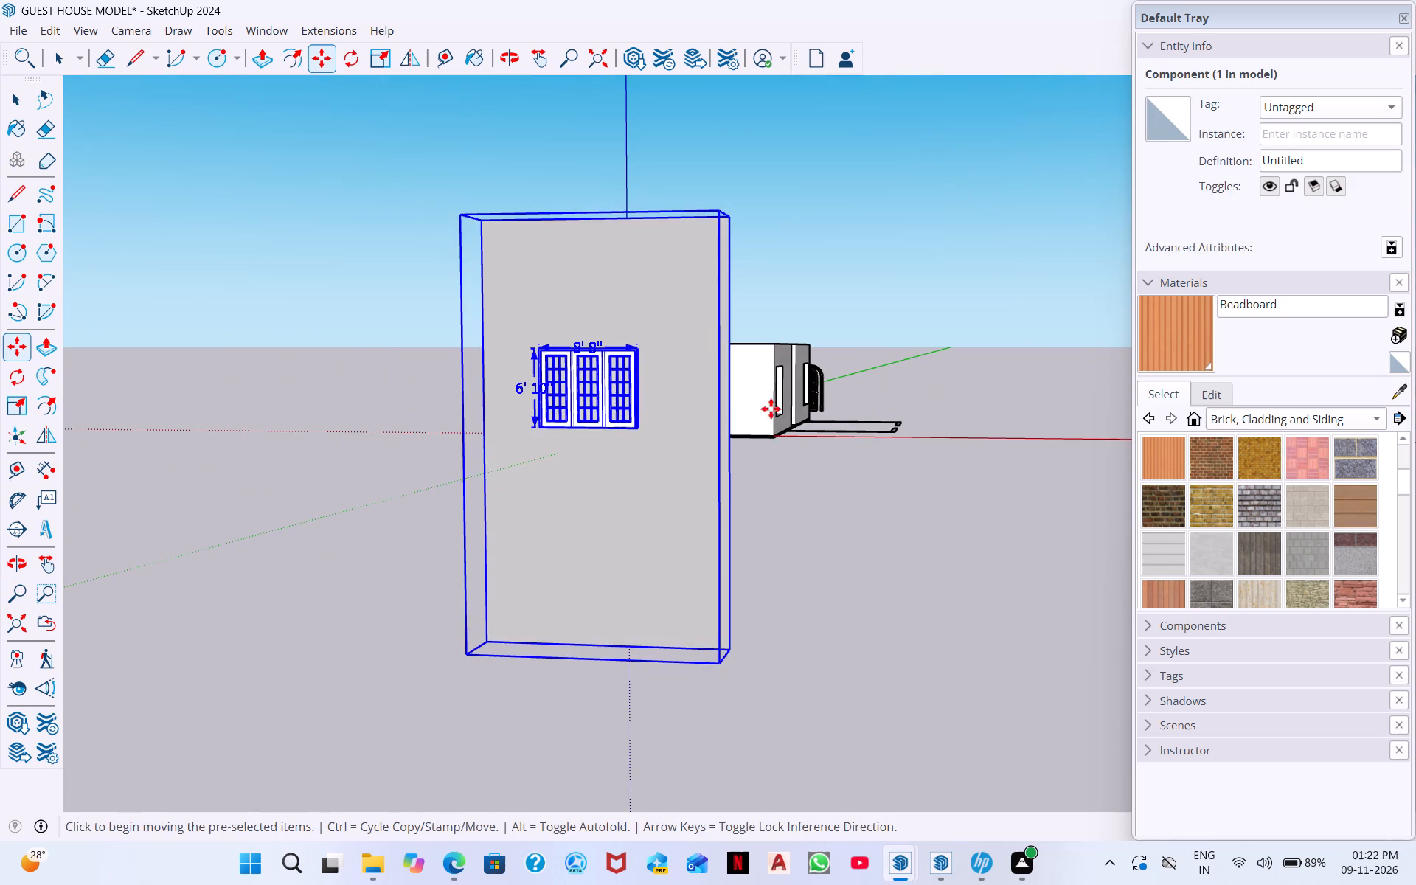
{"action": "scroll", "coordinate": [582, 381], "scroll_direction": "up", "scroll_amount": 14}
{"action": "scroll", "coordinate": [618, 329], "scroll_direction": "down", "scroll_amount": 8}
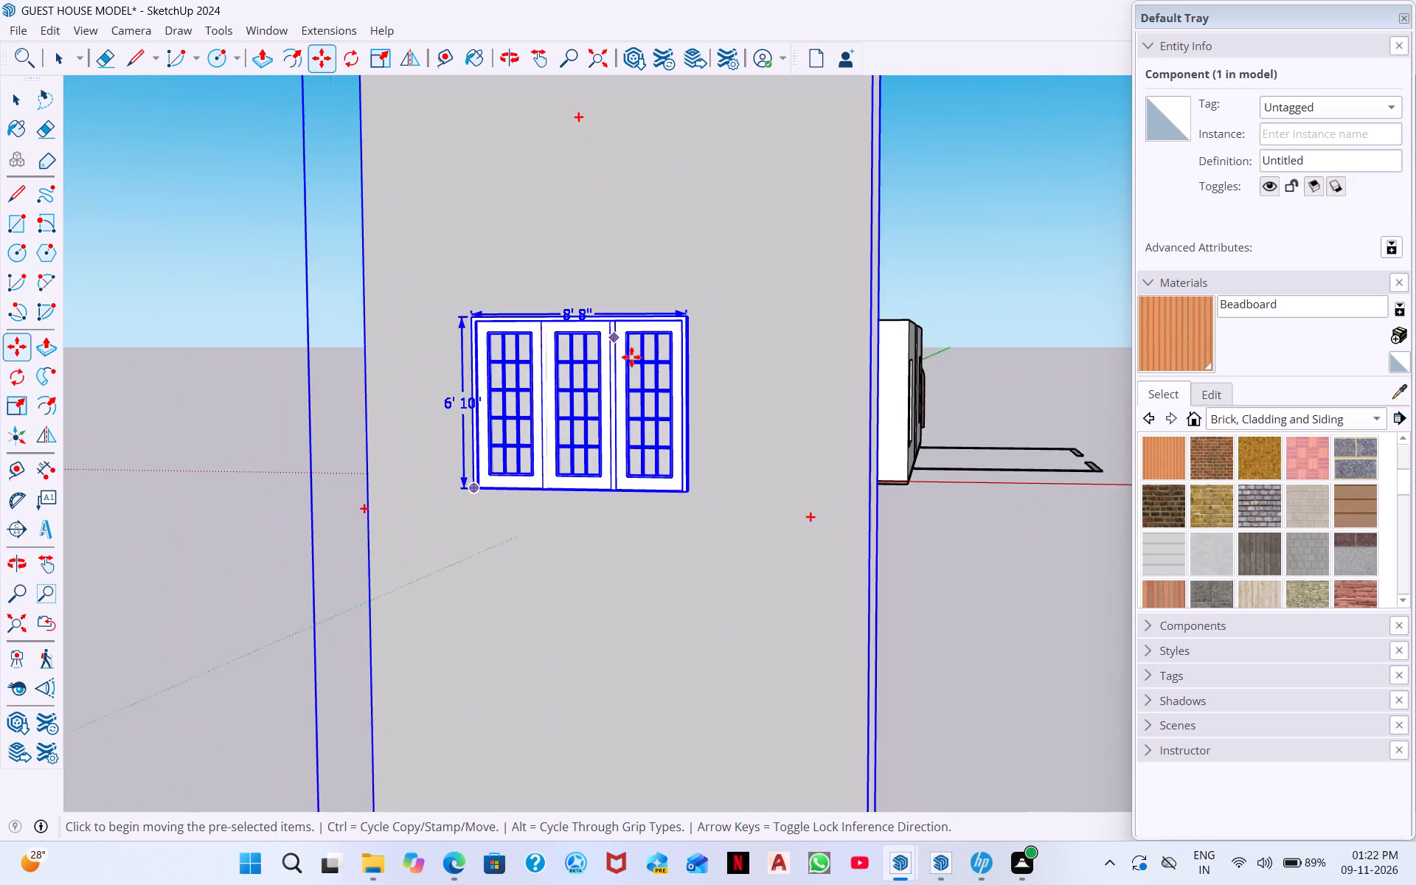
{"action": "scroll", "coordinate": [631, 357], "scroll_direction": "down", "scroll_amount": 1}
{"action": "scroll", "coordinate": [706, 362], "scroll_direction": "down", "scroll_amount": 3}
{"action": "scroll", "coordinate": [642, 395], "scroll_direction": "up", "scroll_amount": 3}
{"action": "scroll", "coordinate": [632, 376], "scroll_direction": "down", "scroll_amount": 3}
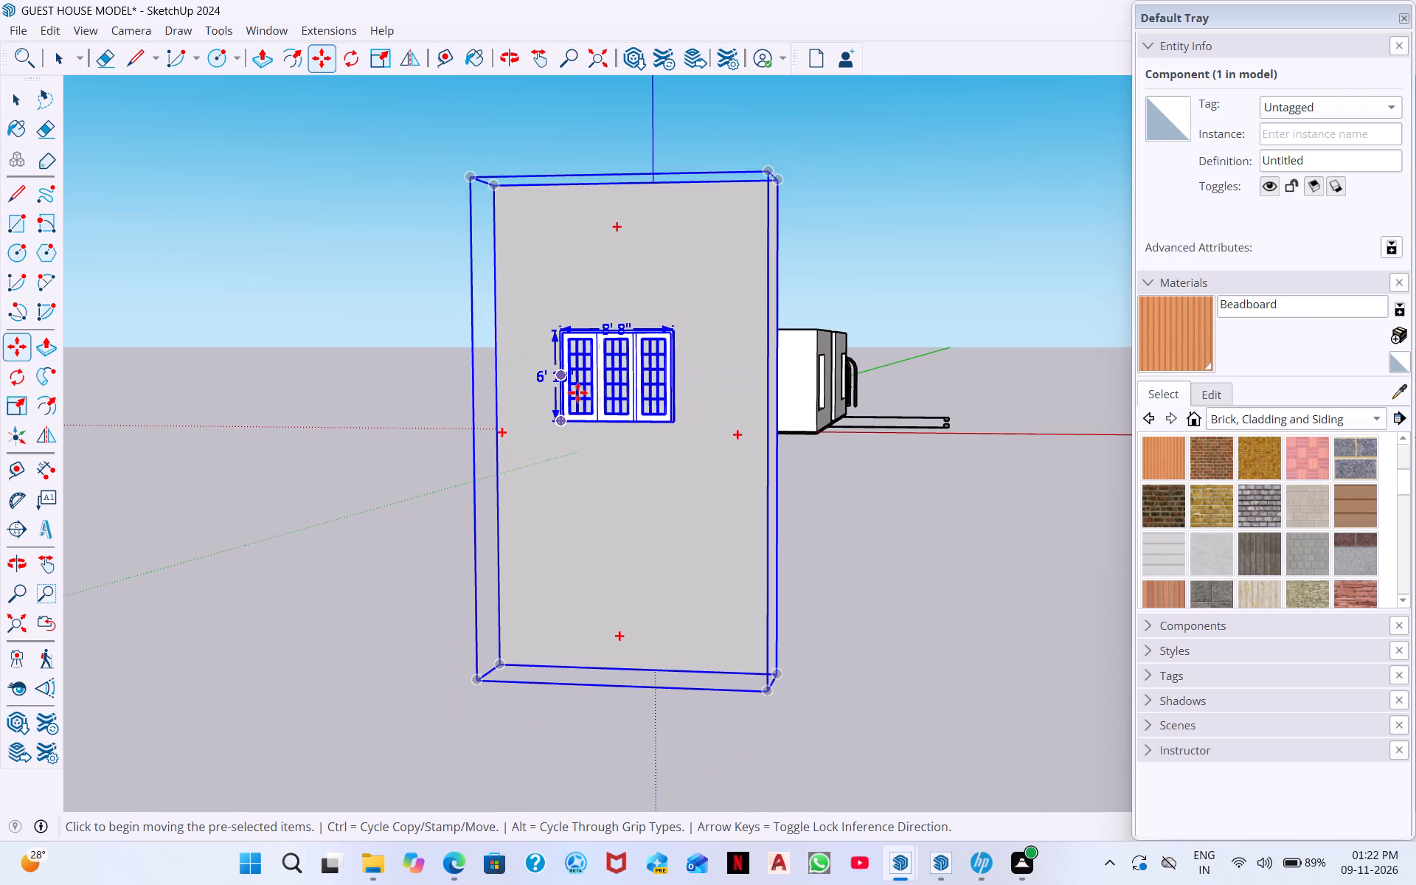
{"action": "key", "text": "space"}
{"action": "right_click", "coordinate": [194, 212]}
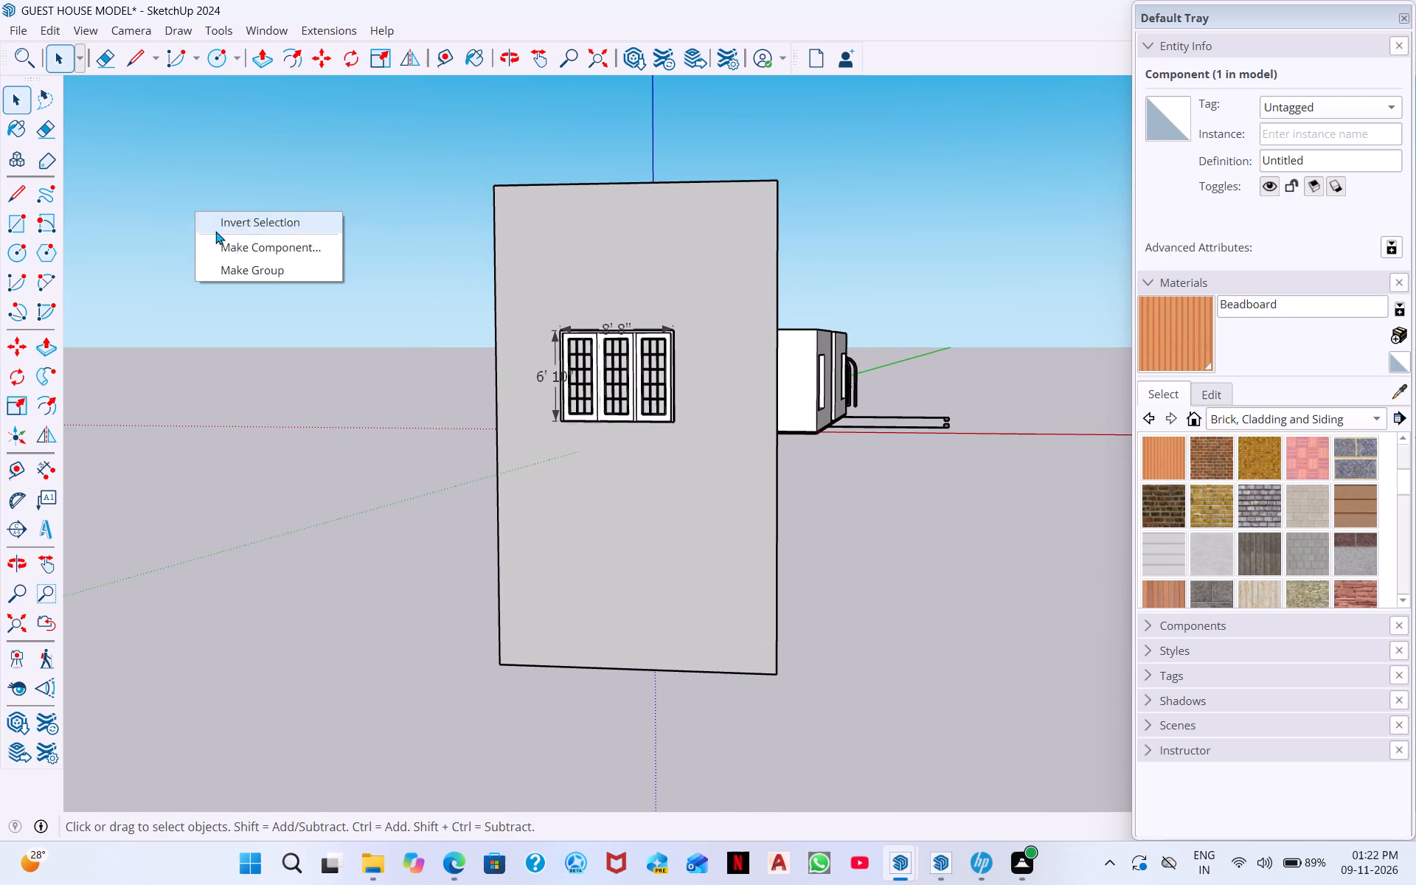
{"action": "left_click", "coordinate": [274, 313]}
{"action": "left_click", "coordinate": [522, 421]}
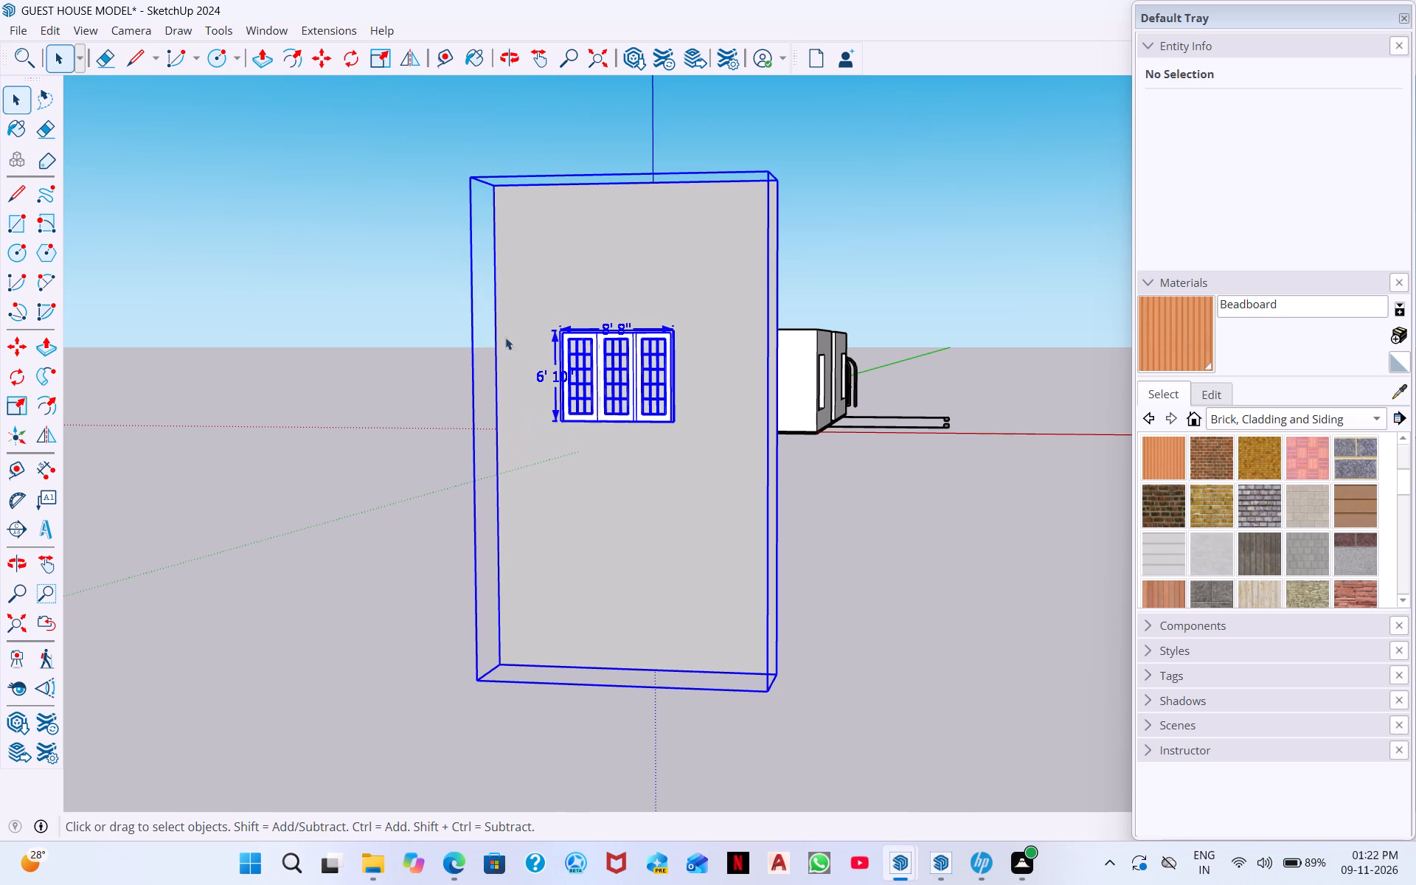
{"action": "left_click", "coordinate": [49, 32]}
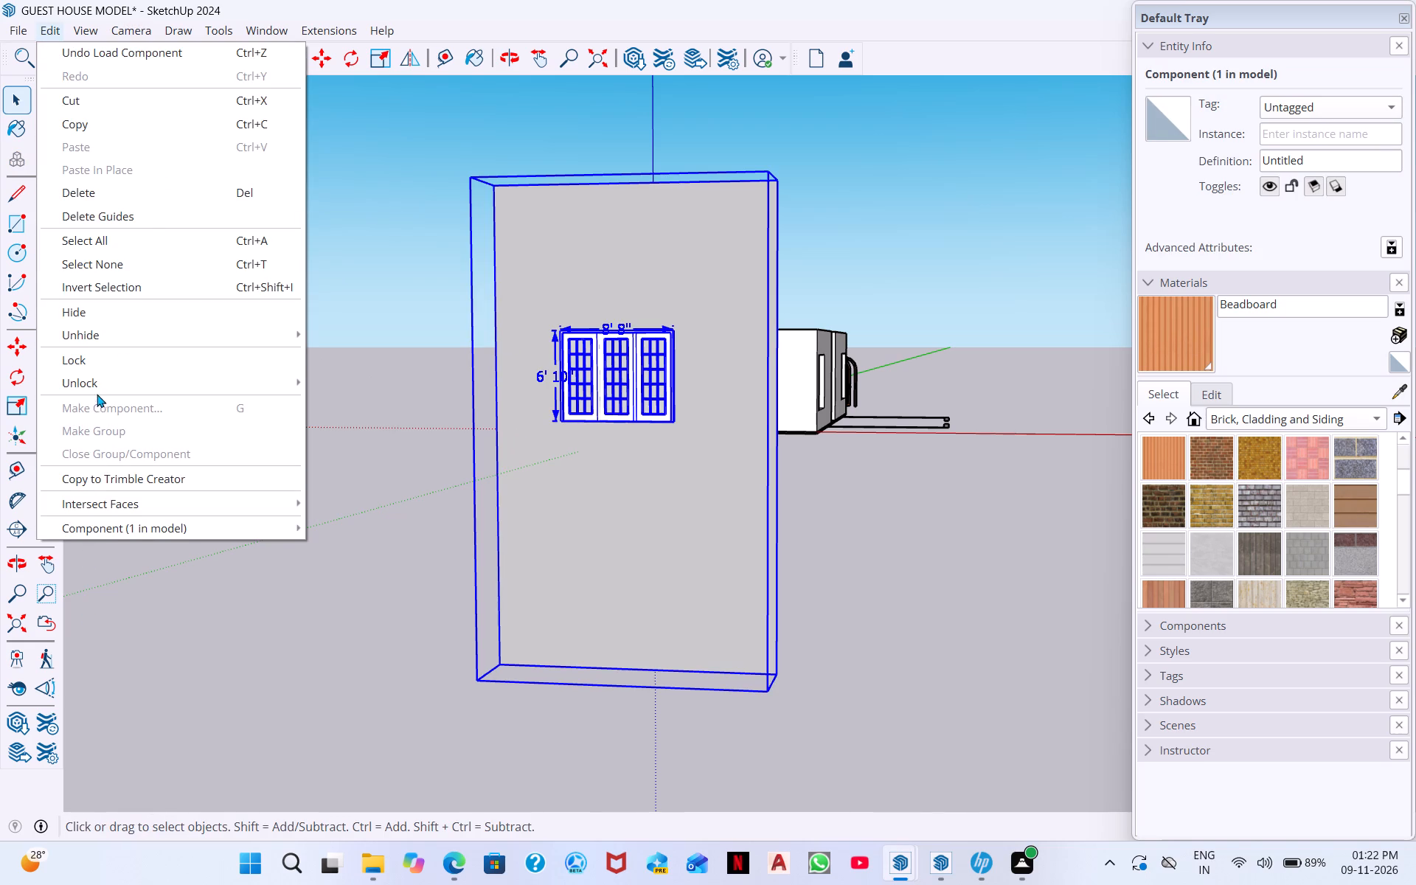
{"action": "left_click", "coordinate": [162, 537]}
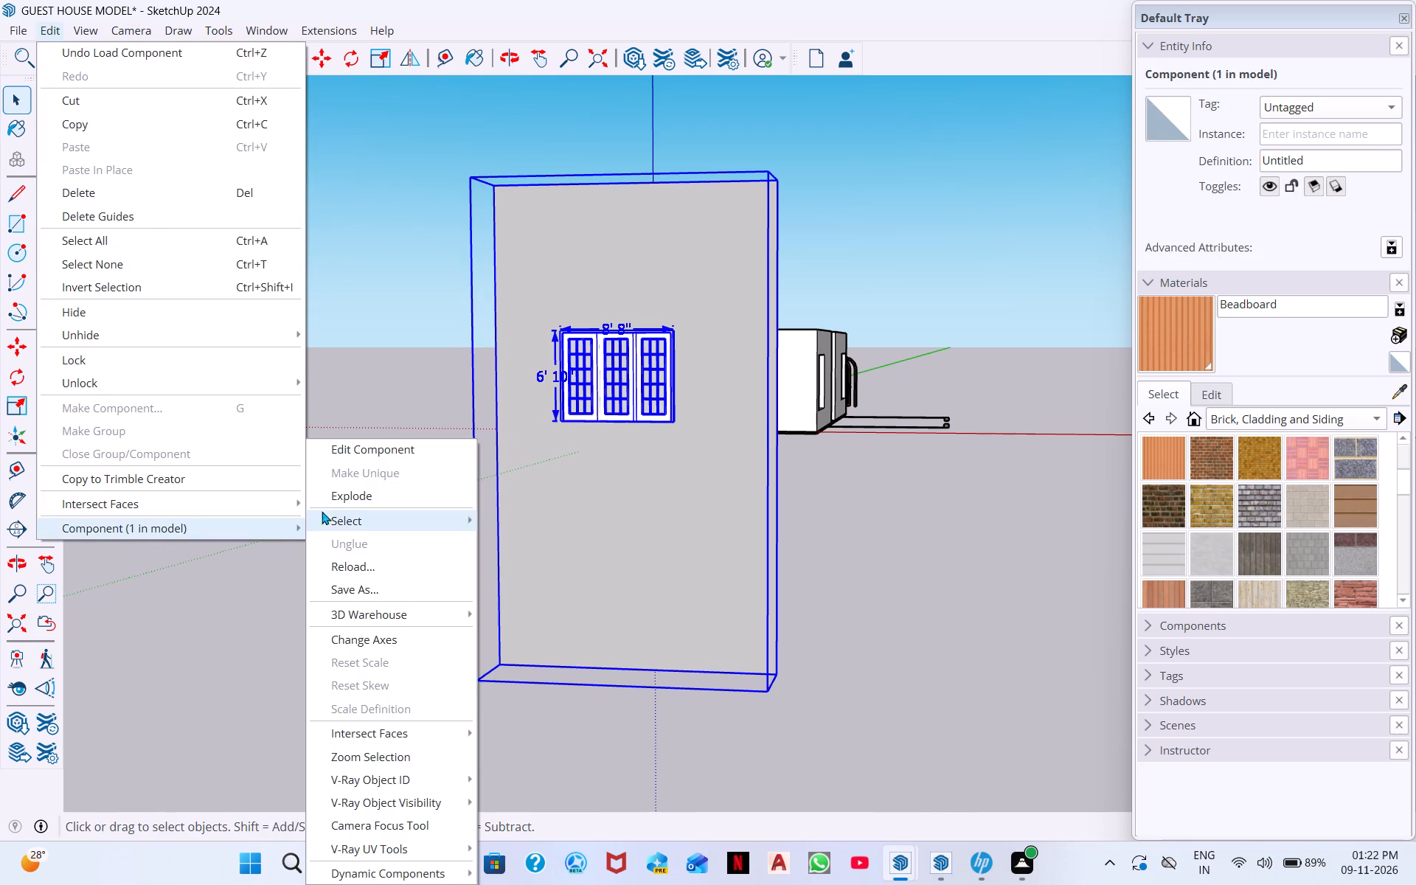
{"action": "left_click", "coordinate": [361, 498]}
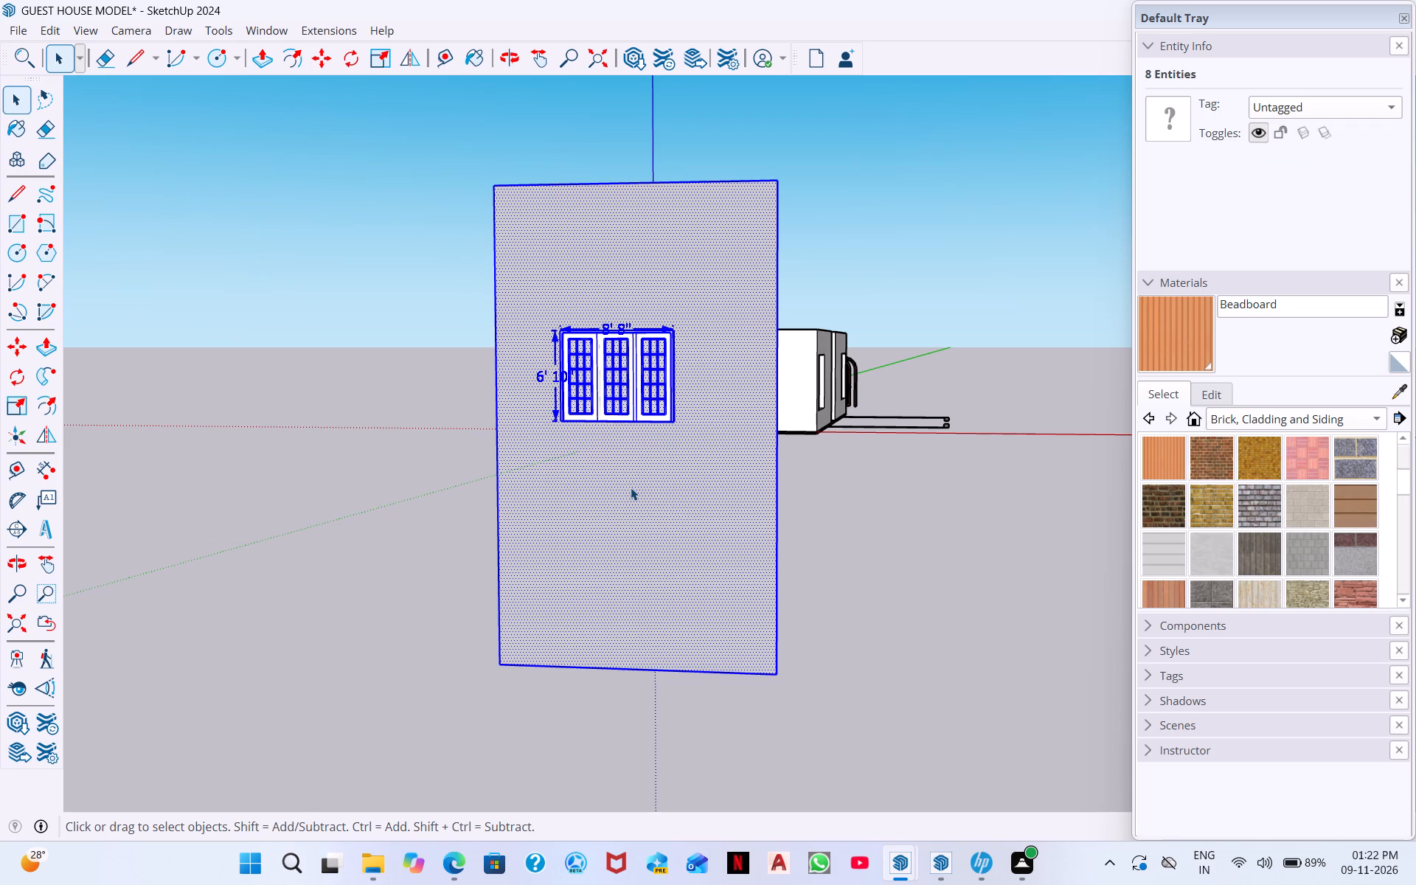
Delete the large grey backing face behind the three-panel window.
{"action": "key", "text": "space"}
{"action": "key", "text": "space"}
{"action": "left_click", "coordinate": [428, 318]}
{"action": "left_click", "coordinate": [513, 288]}
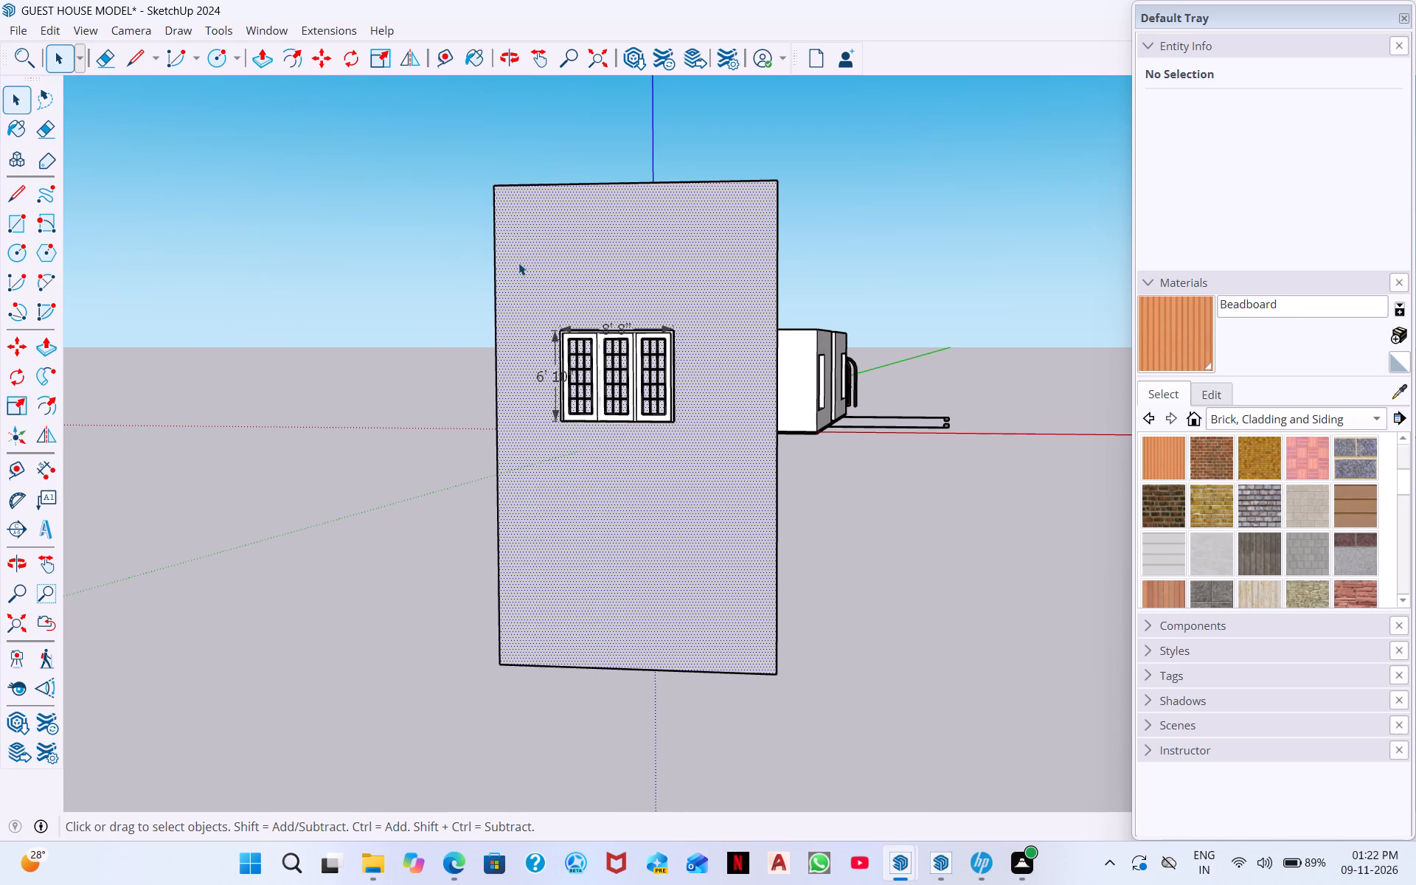
{"action": "left_click", "coordinate": [48, 32]}
{"action": "left_click", "coordinate": [109, 187]}
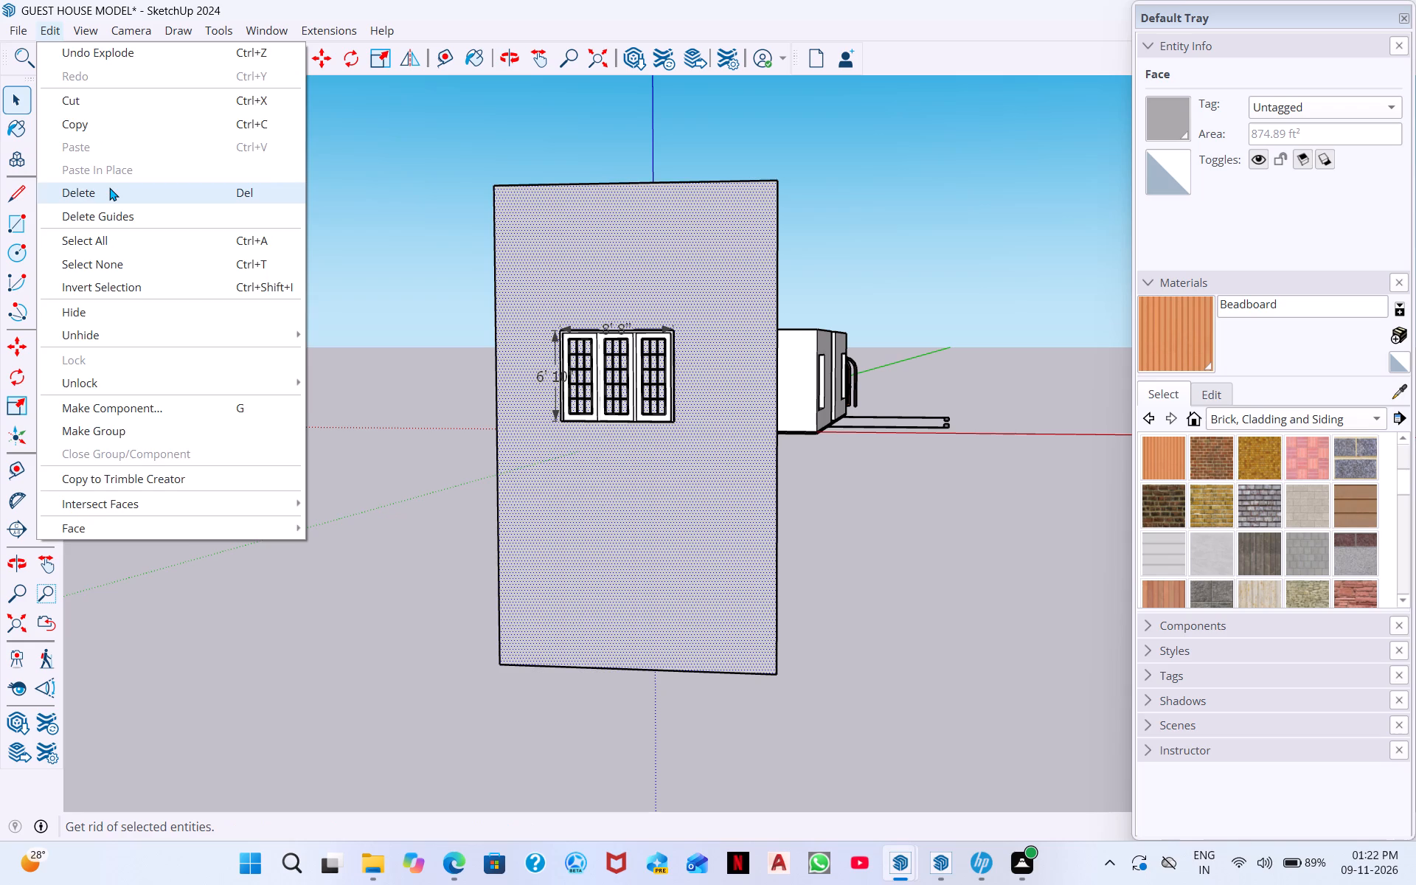
Erase the leftover edges of the large rectangular outline around the window.
{"action": "left_click_drag", "start_coordinate": [491, 404], "coordinate": [455, 381]}
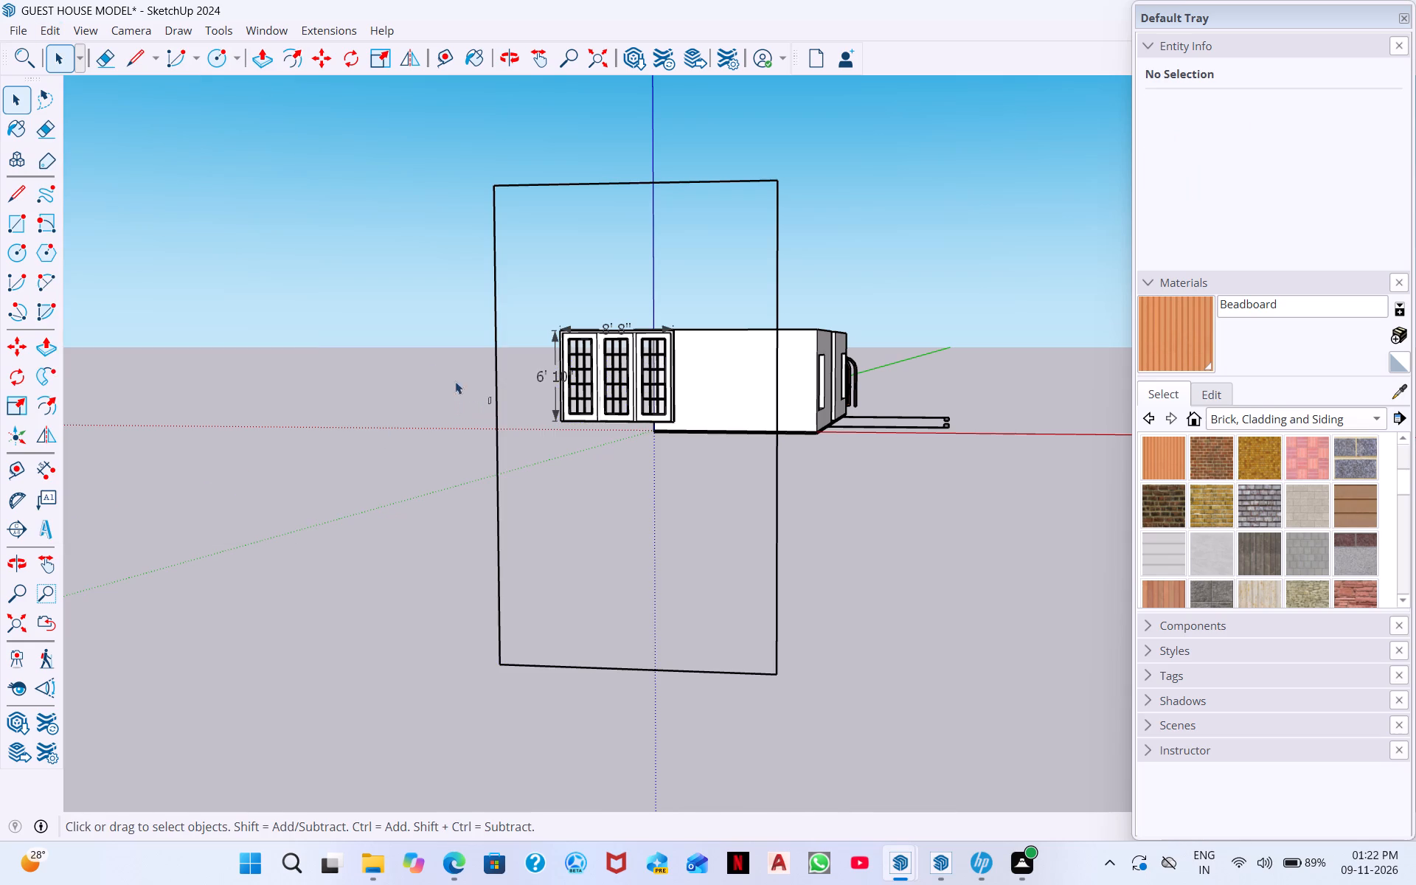
{"action": "left_click_drag", "start_coordinate": [455, 381], "coordinate": [434, 366]}
{"action": "left_click_drag", "start_coordinate": [536, 386], "coordinate": [402, 361]}
{"action": "left_click_drag", "start_coordinate": [527, 185], "coordinate": [476, 152]}
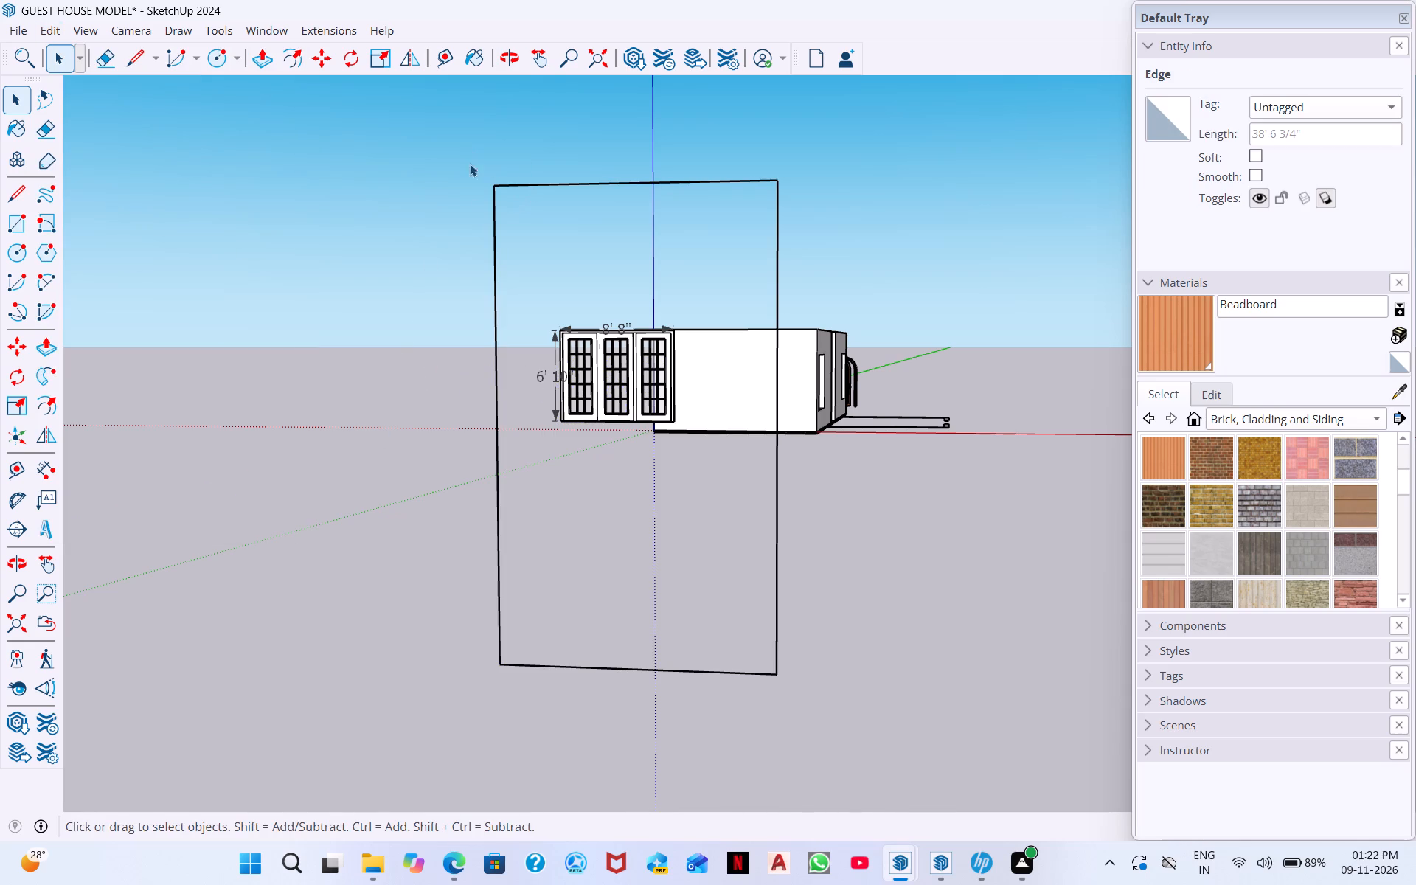
{"action": "left_click", "coordinate": [102, 65]}
{"action": "left_click_drag", "start_coordinate": [511, 527], "coordinate": [468, 550]}
{"action": "left_click_drag", "start_coordinate": [585, 684], "coordinate": [591, 702]}
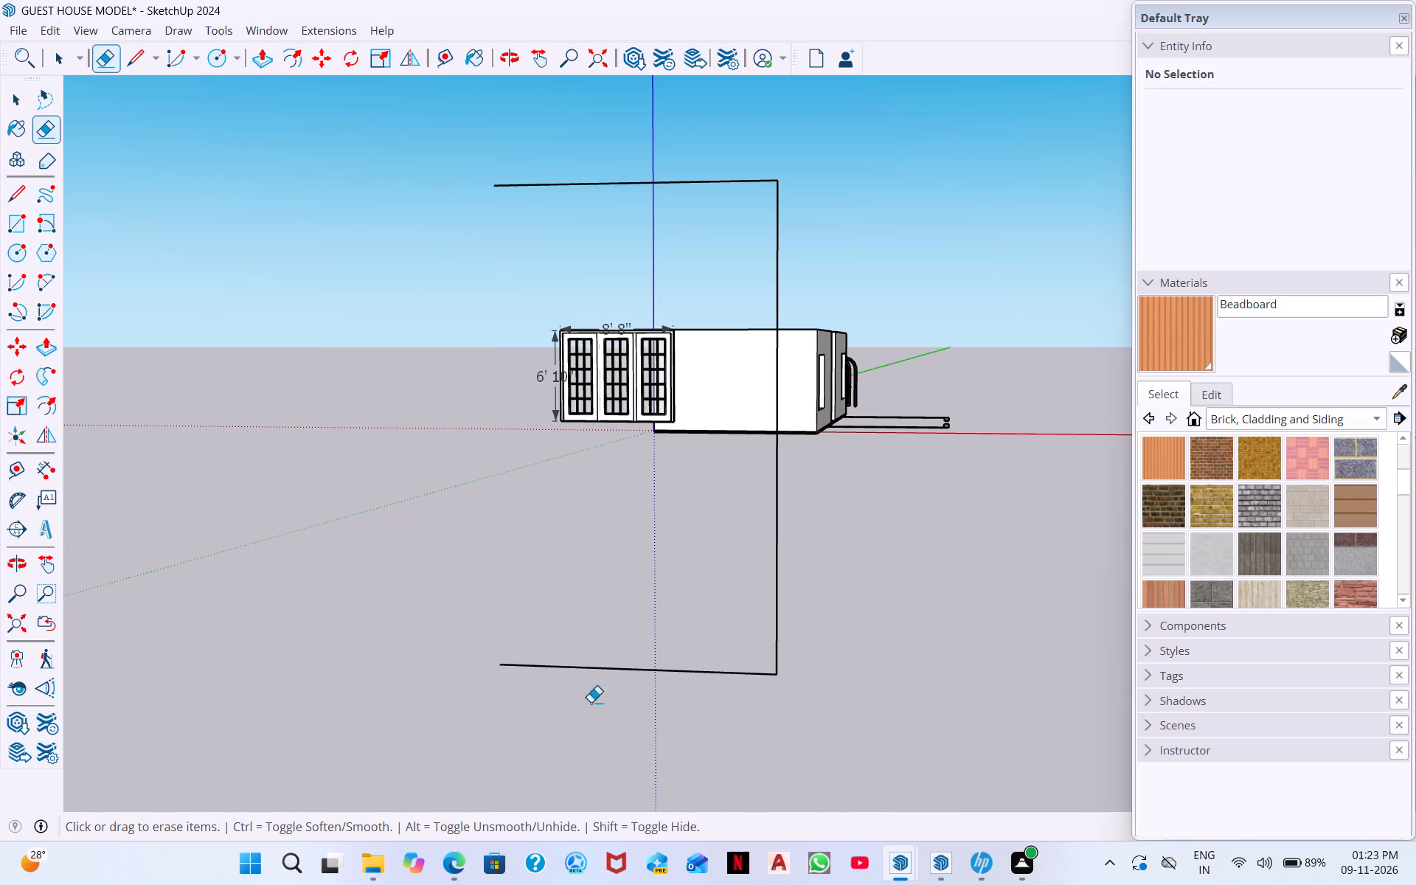
{"action": "left_click_drag", "start_coordinate": [591, 702], "coordinate": [600, 702]}
{"action": "left_click_drag", "start_coordinate": [614, 671], "coordinate": [629, 710]}
{"action": "left_click_drag", "start_coordinate": [768, 631], "coordinate": [822, 649]}
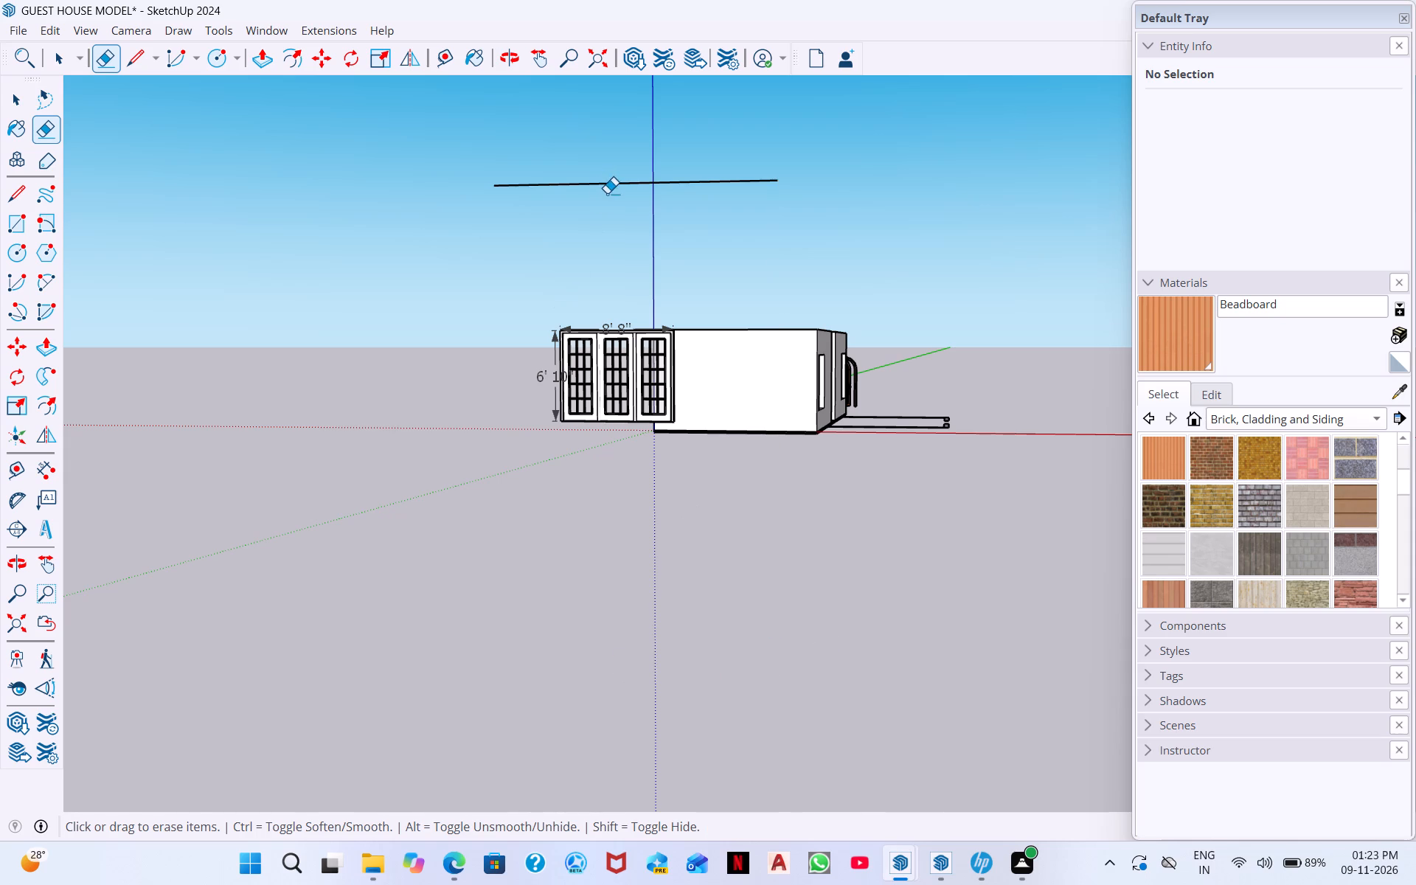
{"action": "left_click", "coordinate": [610, 187]}
{"action": "left_click", "coordinate": [613, 180]}
{"action": "left_click", "coordinate": [625, 186]}
Erase the 6' 10" height dimension beside the imported window.
{"action": "scroll", "coordinate": [589, 361], "scroll_direction": "up", "scroll_amount": 3}
{"action": "scroll", "coordinate": [600, 282], "scroll_direction": "up", "scroll_amount": 10}
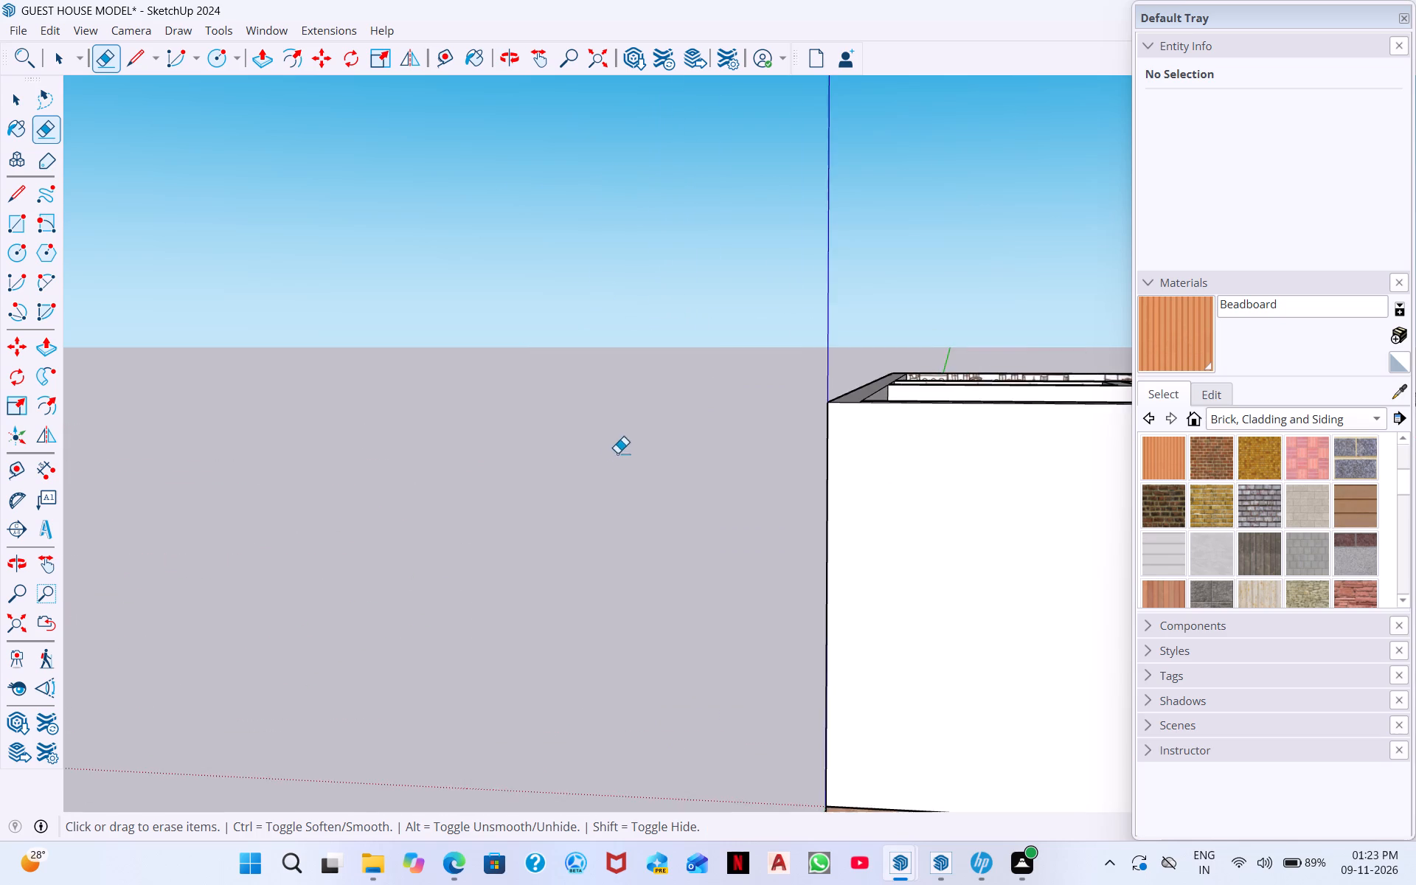
{"action": "scroll", "coordinate": [592, 431], "scroll_direction": "down", "scroll_amount": 8}
{"action": "scroll", "coordinate": [569, 440], "scroll_direction": "up", "scroll_amount": 4}
{"action": "scroll", "coordinate": [511, 510], "scroll_direction": "up", "scroll_amount": 4}
{"action": "scroll", "coordinate": [469, 538], "scroll_direction": "down", "scroll_amount": 1}
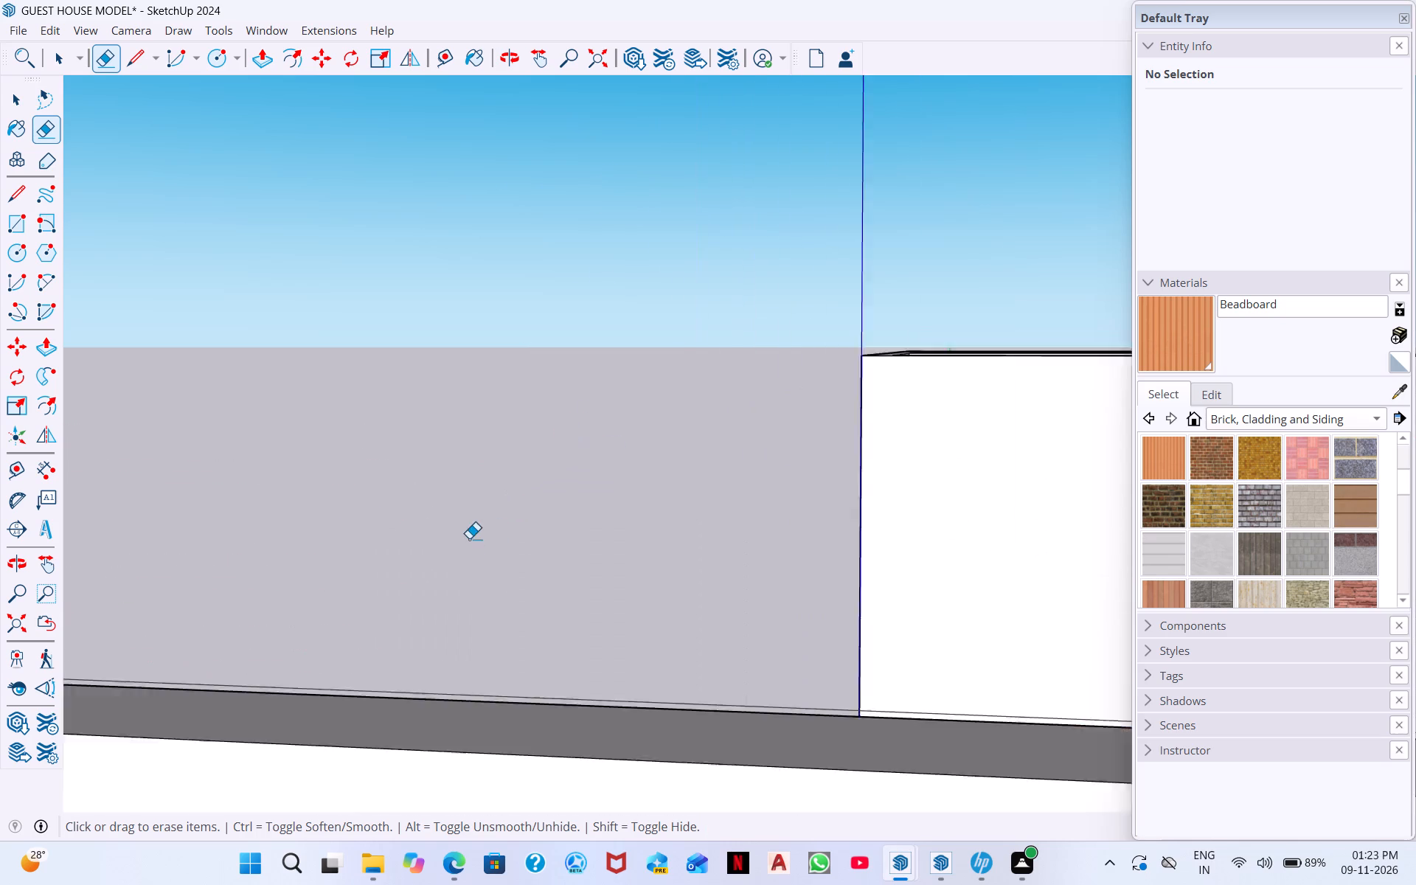
{"action": "scroll", "coordinate": [469, 538], "scroll_direction": "down", "scroll_amount": 4}
{"action": "left_click_drag", "start_coordinate": [355, 603], "coordinate": [348, 613]}
{"action": "left_click_drag", "start_coordinate": [357, 617], "coordinate": [347, 629]}
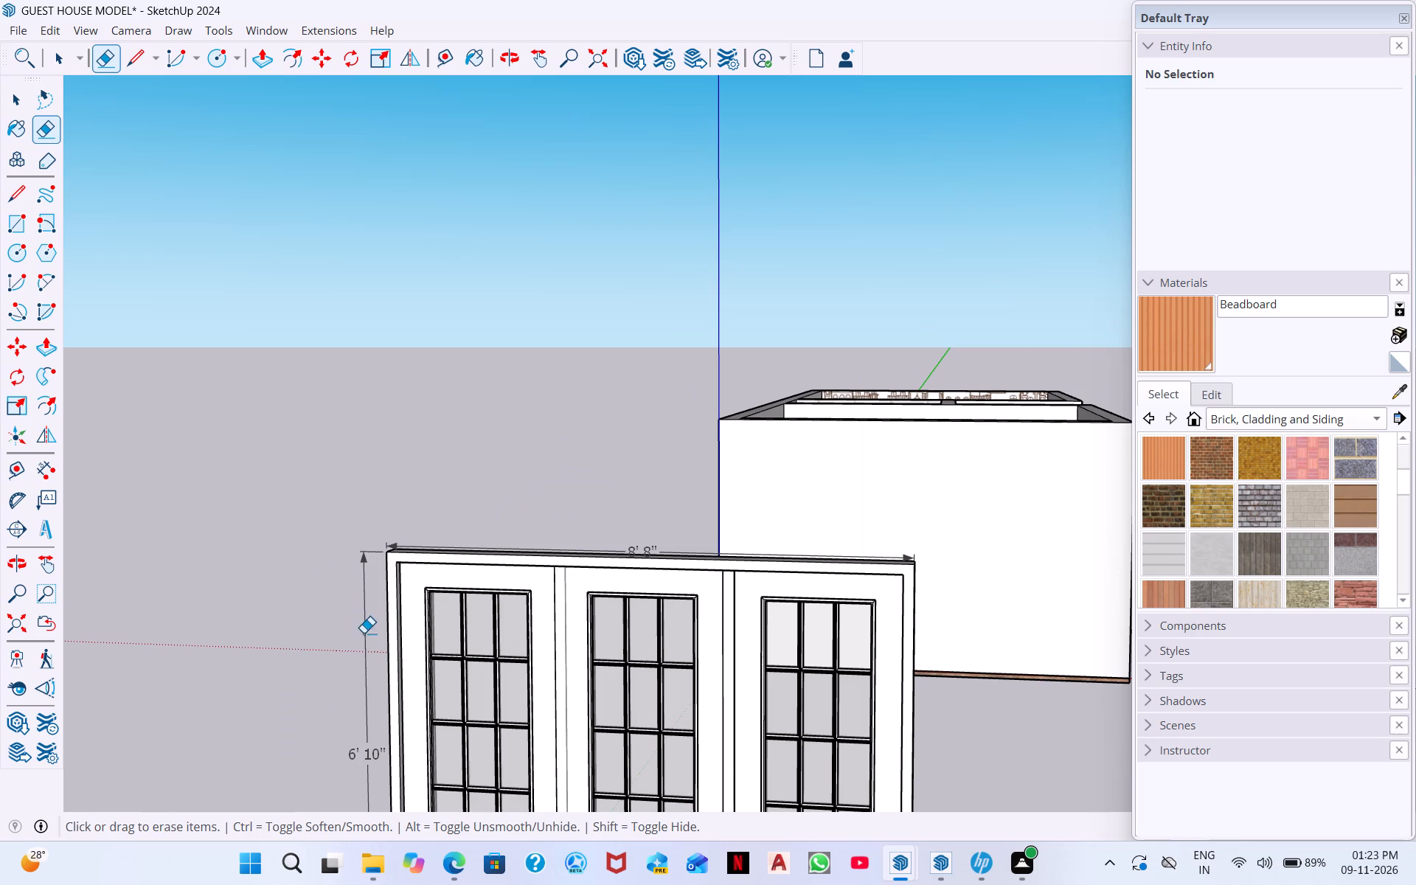
{"action": "left_click_drag", "start_coordinate": [364, 633], "coordinate": [351, 645]}
{"action": "scroll", "coordinate": [401, 544], "scroll_direction": "up", "scroll_amount": 8}
{"action": "scroll", "coordinate": [386, 540], "scroll_direction": "down", "scroll_amount": 5}
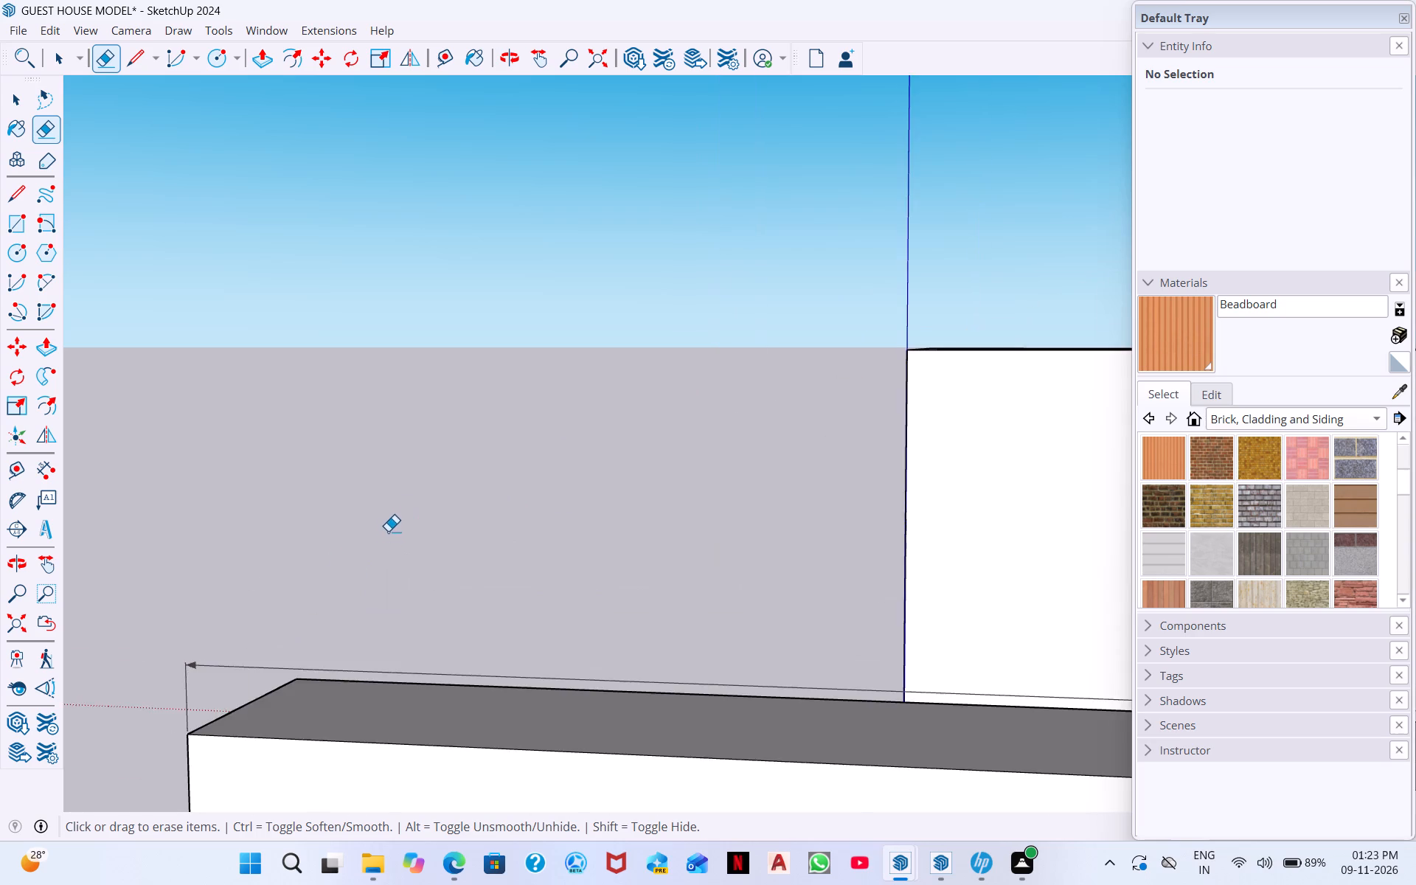
{"action": "scroll", "coordinate": [388, 531], "scroll_direction": "down", "scroll_amount": 2}
{"action": "middle_click_drag", "start_coordinate": [496, 553], "coordinate": [513, 502]}
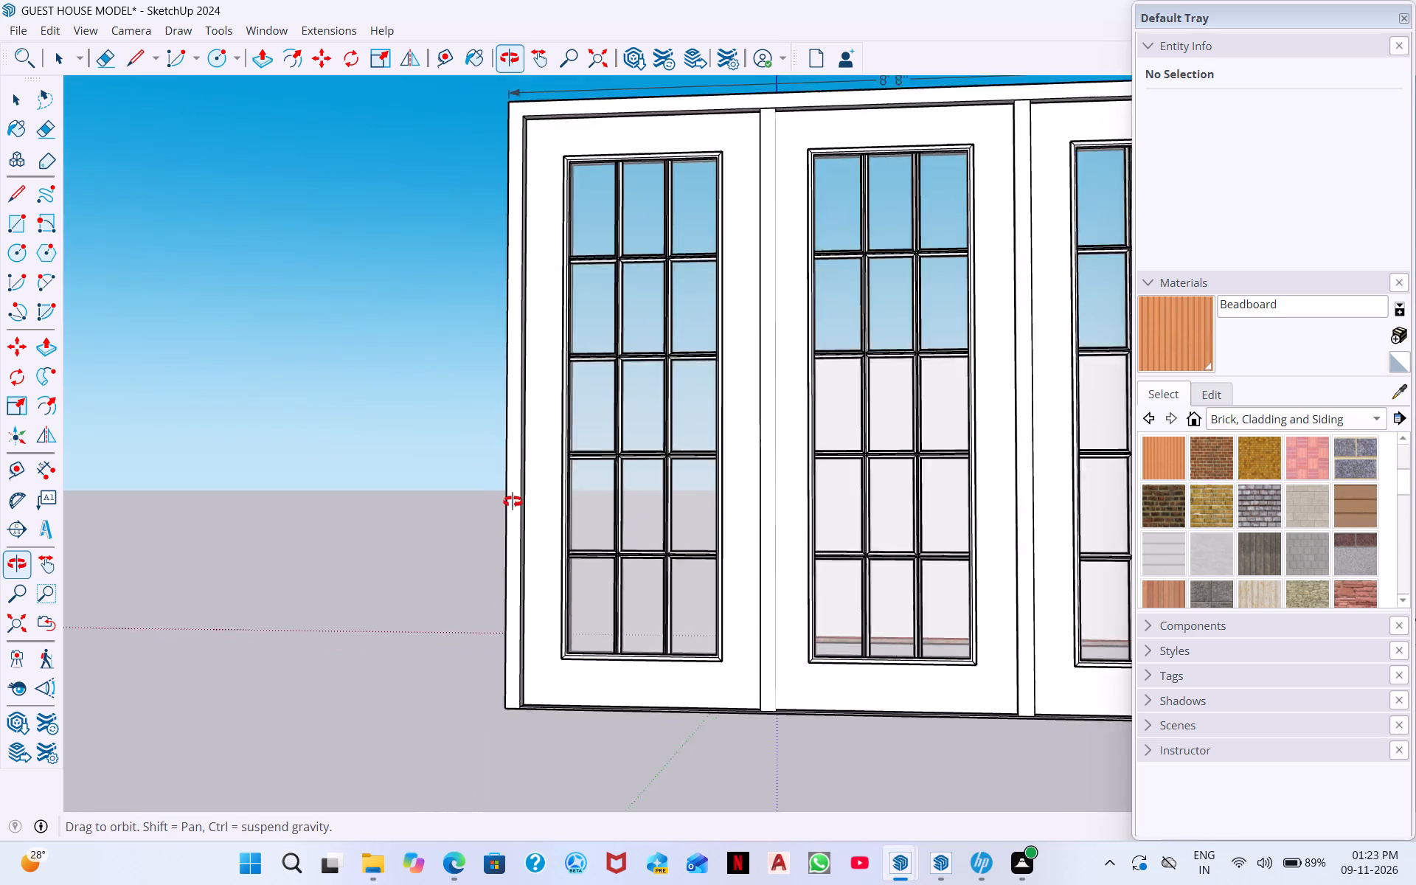
Erase the 8' 8" width dimension above the imported three-panel window.
{"action": "middle_click_drag", "start_coordinate": [513, 502], "coordinate": [560, 634]}
{"action": "scroll", "coordinate": [556, 405], "scroll_direction": "up", "scroll_amount": 3}
{"action": "scroll", "coordinate": [547, 432], "scroll_direction": "down", "scroll_amount": 2}
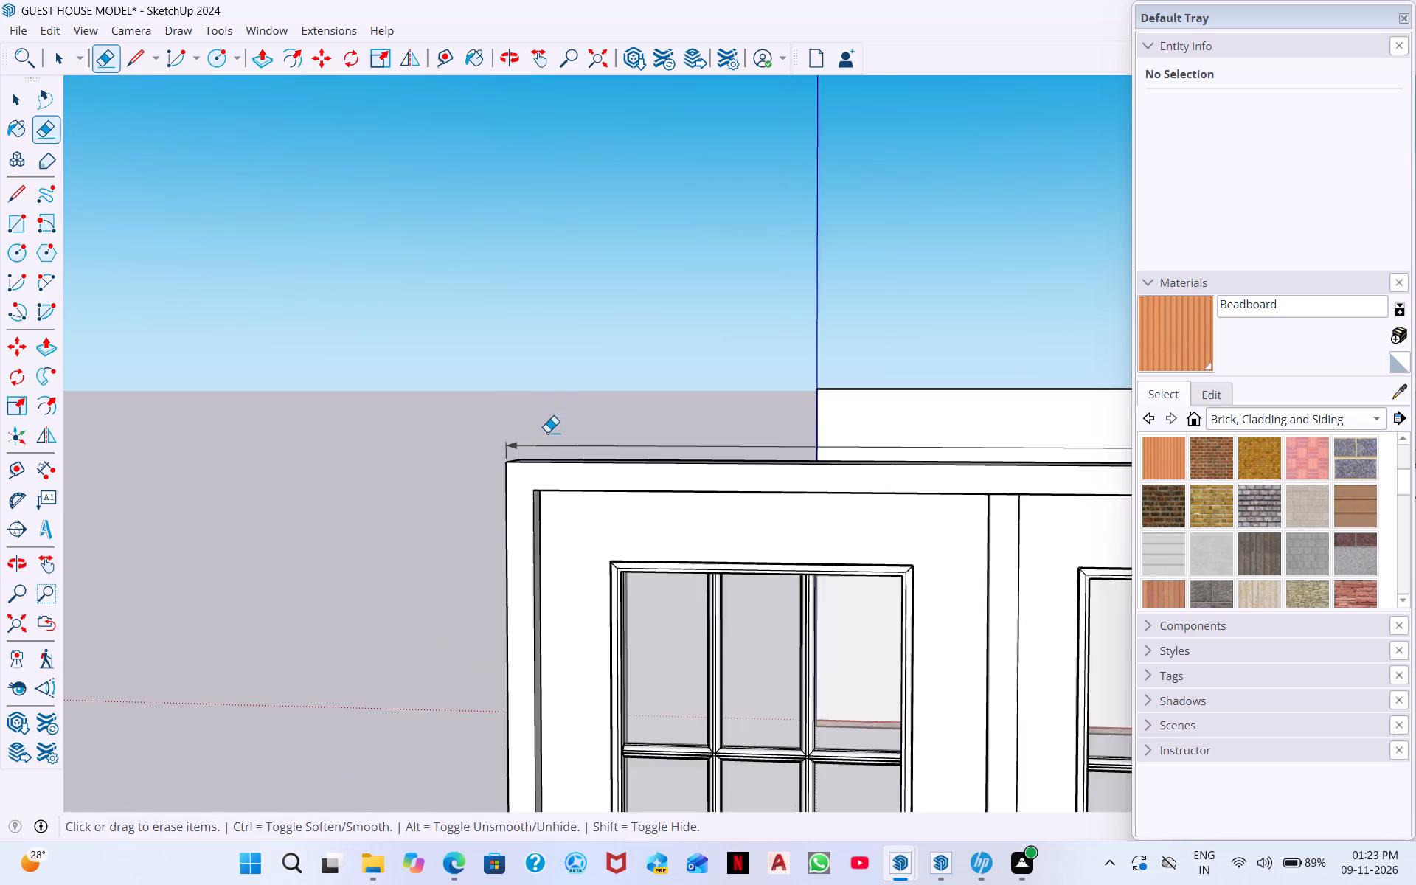
{"action": "scroll", "coordinate": [546, 436], "scroll_direction": "up", "scroll_amount": 1}
{"action": "left_click", "coordinate": [535, 442]}
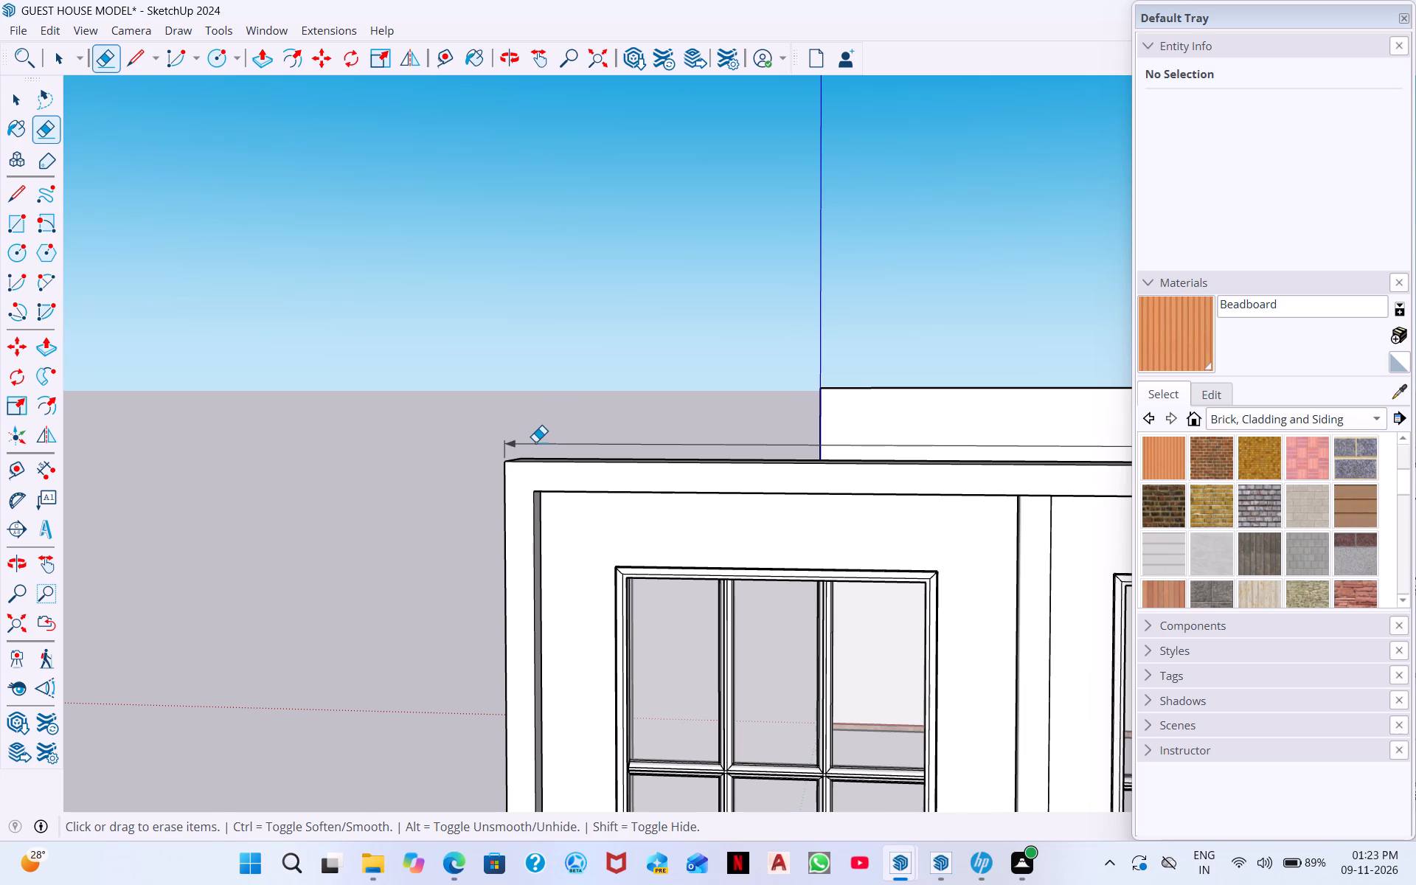
Rotate the window group horizontally about its bottom corner until it lies parallel to the green axis.
{"action": "scroll", "coordinate": [530, 438], "scroll_direction": "down", "scroll_amount": 6}
{"action": "middle_click_drag", "start_coordinate": [805, 544], "coordinate": [671, 618]}
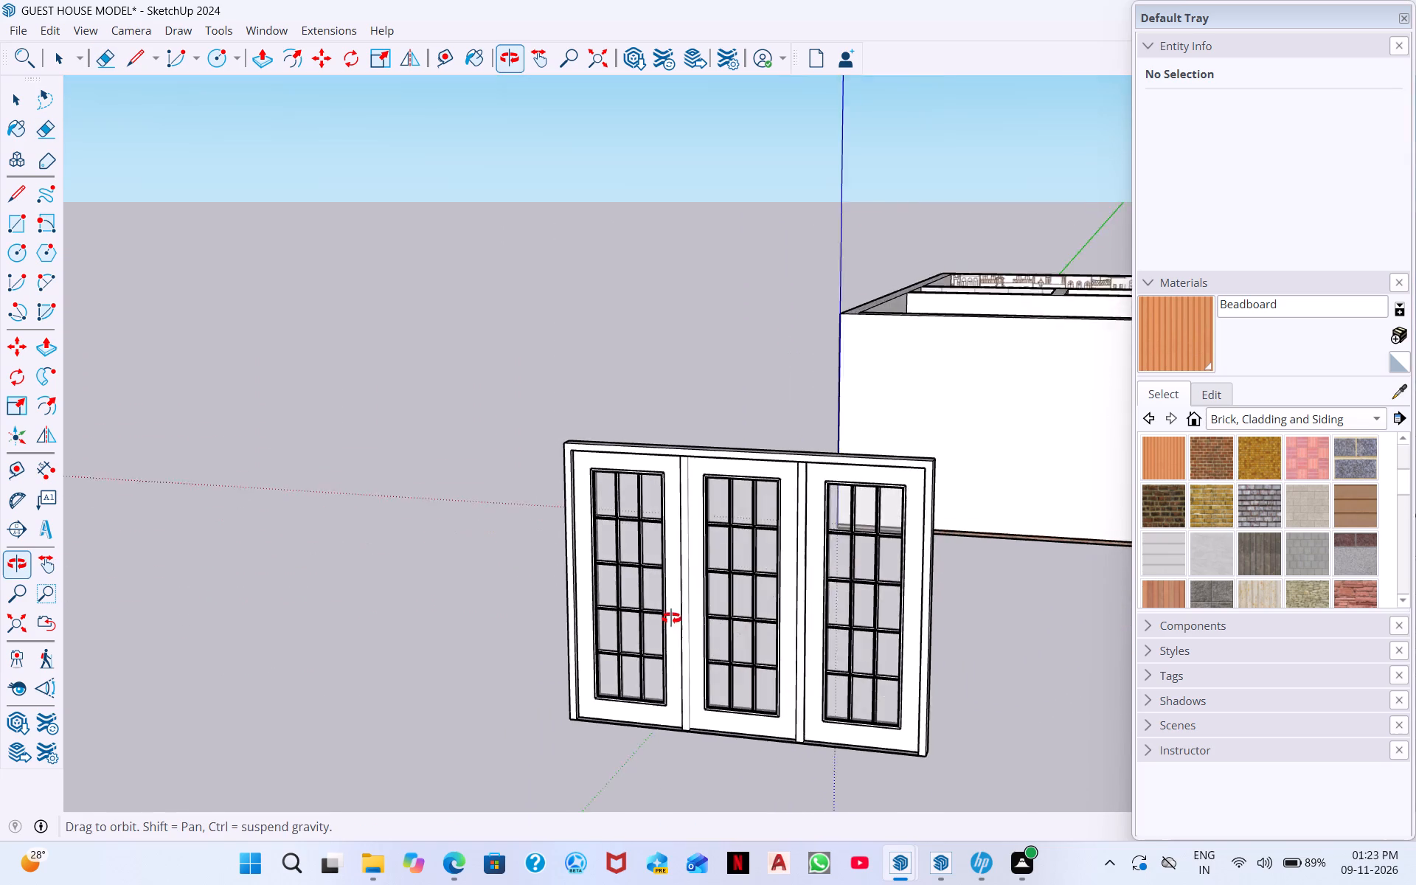
{"action": "middle_click_drag", "start_coordinate": [671, 618], "coordinate": [550, 619]}
{"action": "scroll", "coordinate": [614, 448], "scroll_direction": "down", "scroll_amount": 6}
{"action": "scroll", "coordinate": [736, 513], "scroll_direction": "down", "scroll_amount": 6}
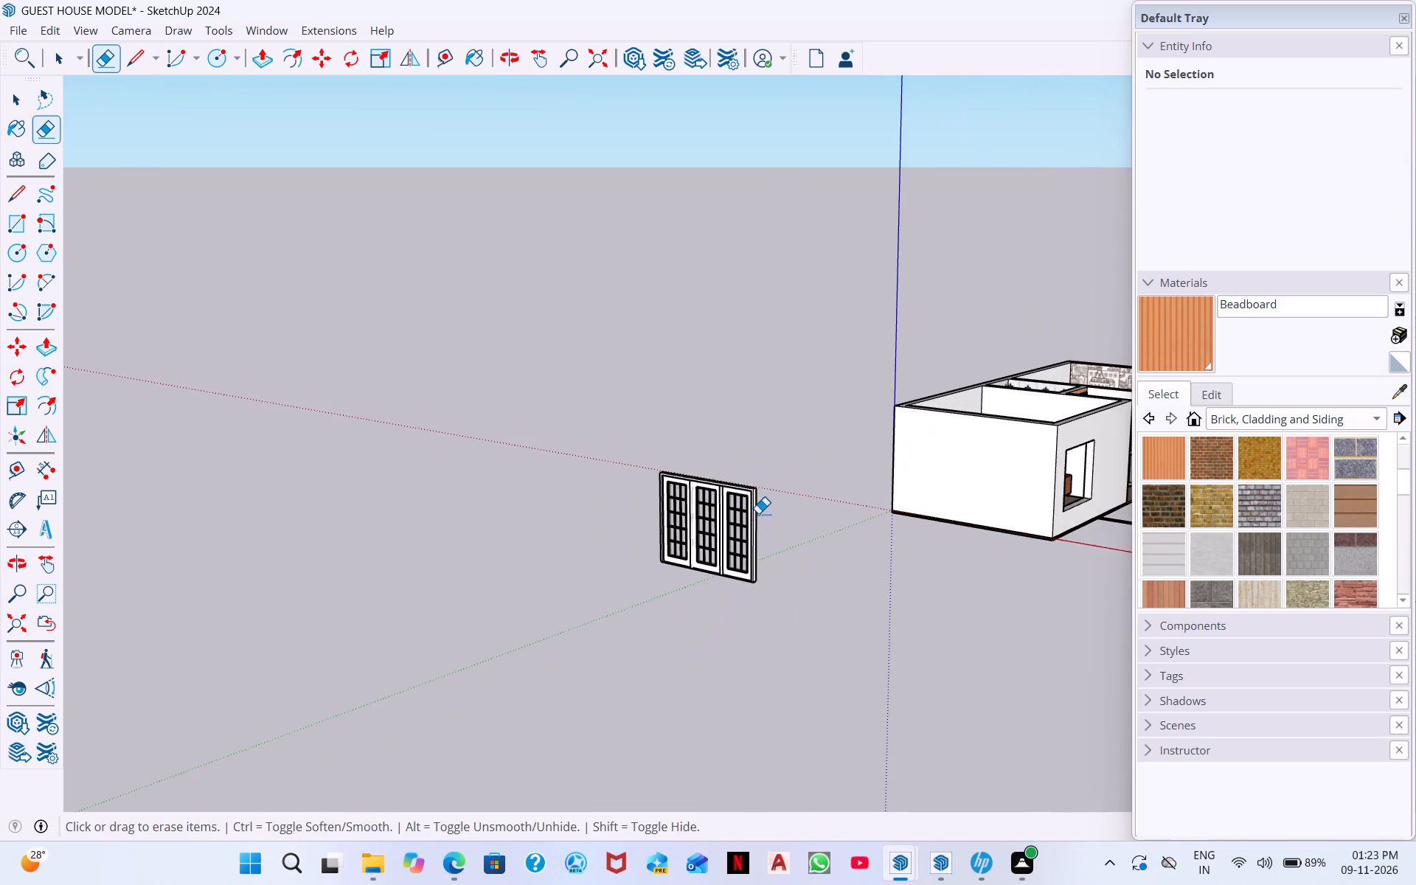
{"action": "scroll", "coordinate": [811, 563], "scroll_direction": "down", "scroll_amount": 6}
{"action": "key", "text": "space"}
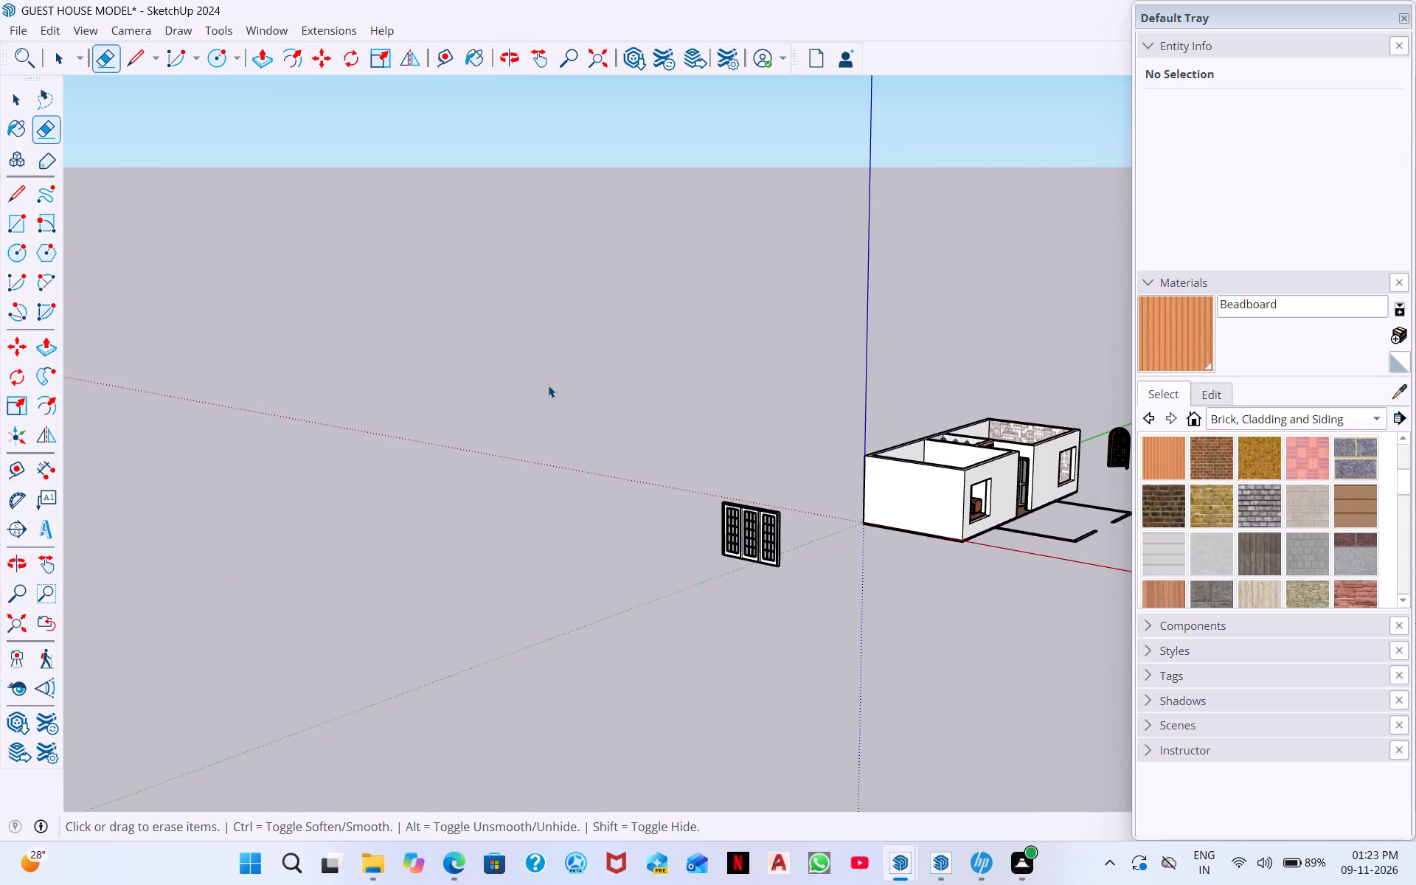
{"action": "left_click_drag", "start_coordinate": [807, 597], "coordinate": [632, 476]}
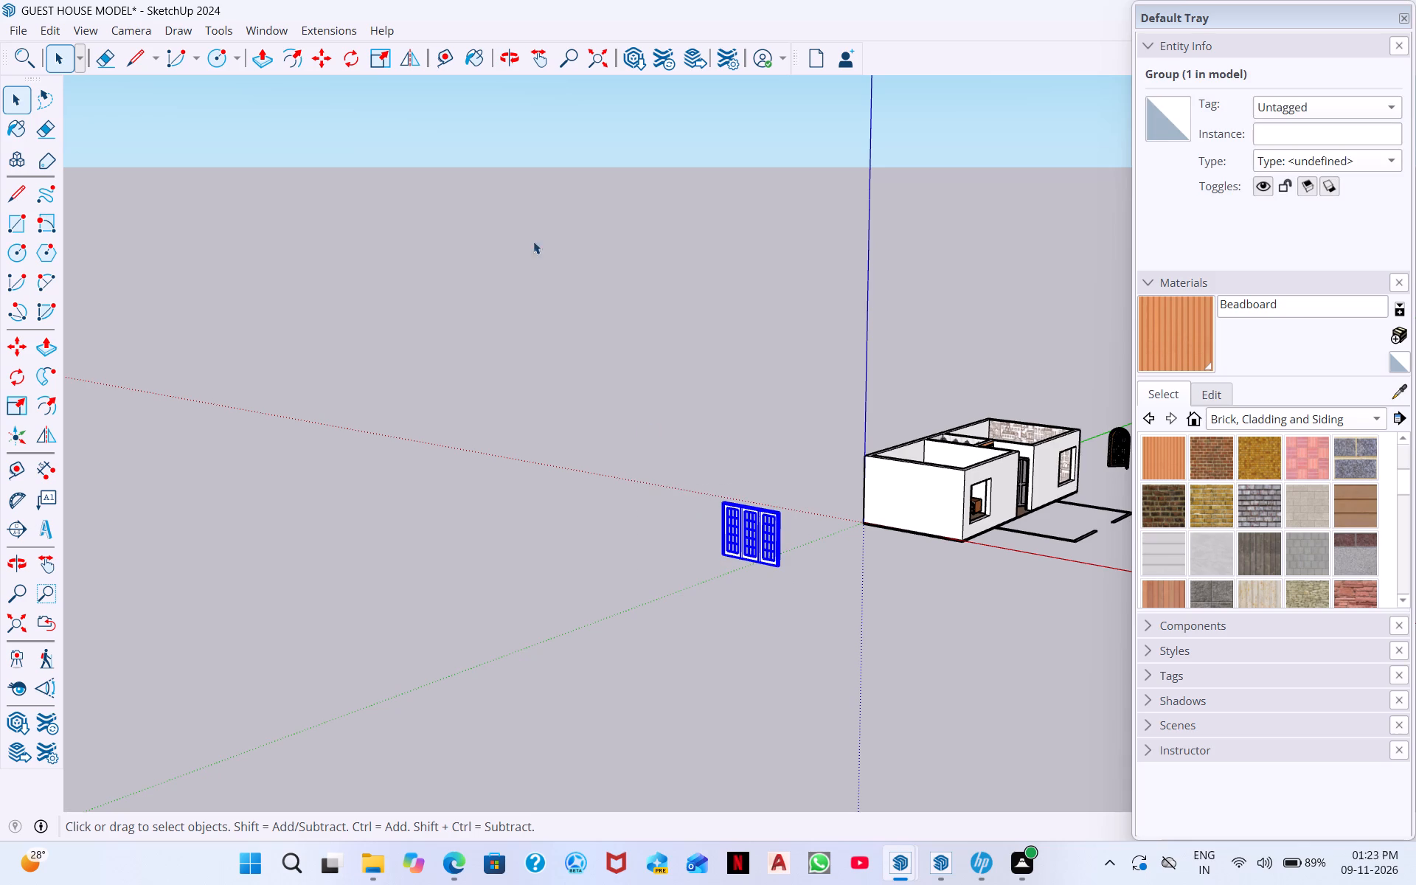
{"action": "key", "text": "q"}
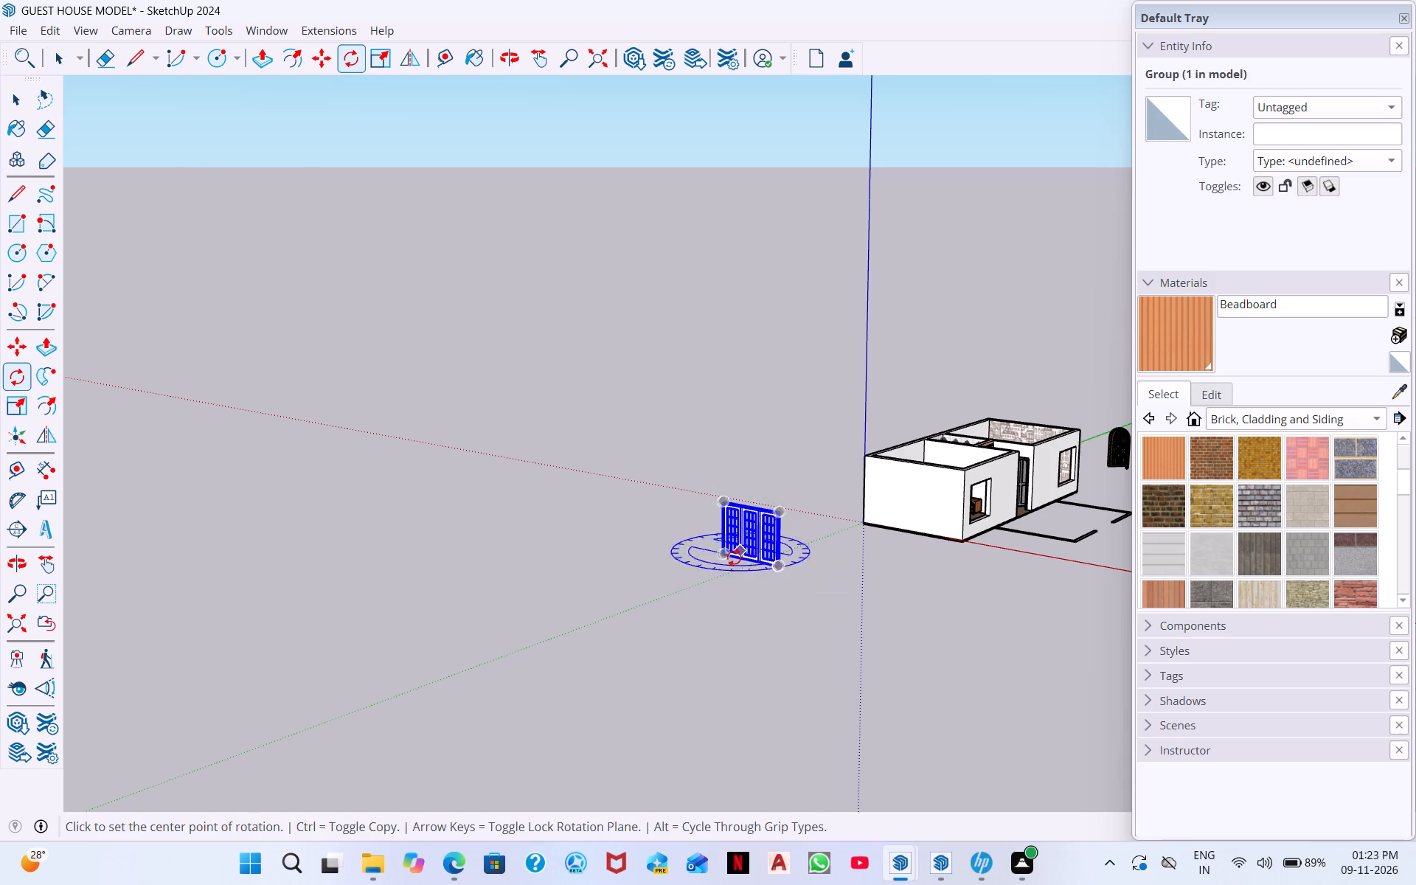
{"action": "key", "text": "Up"}
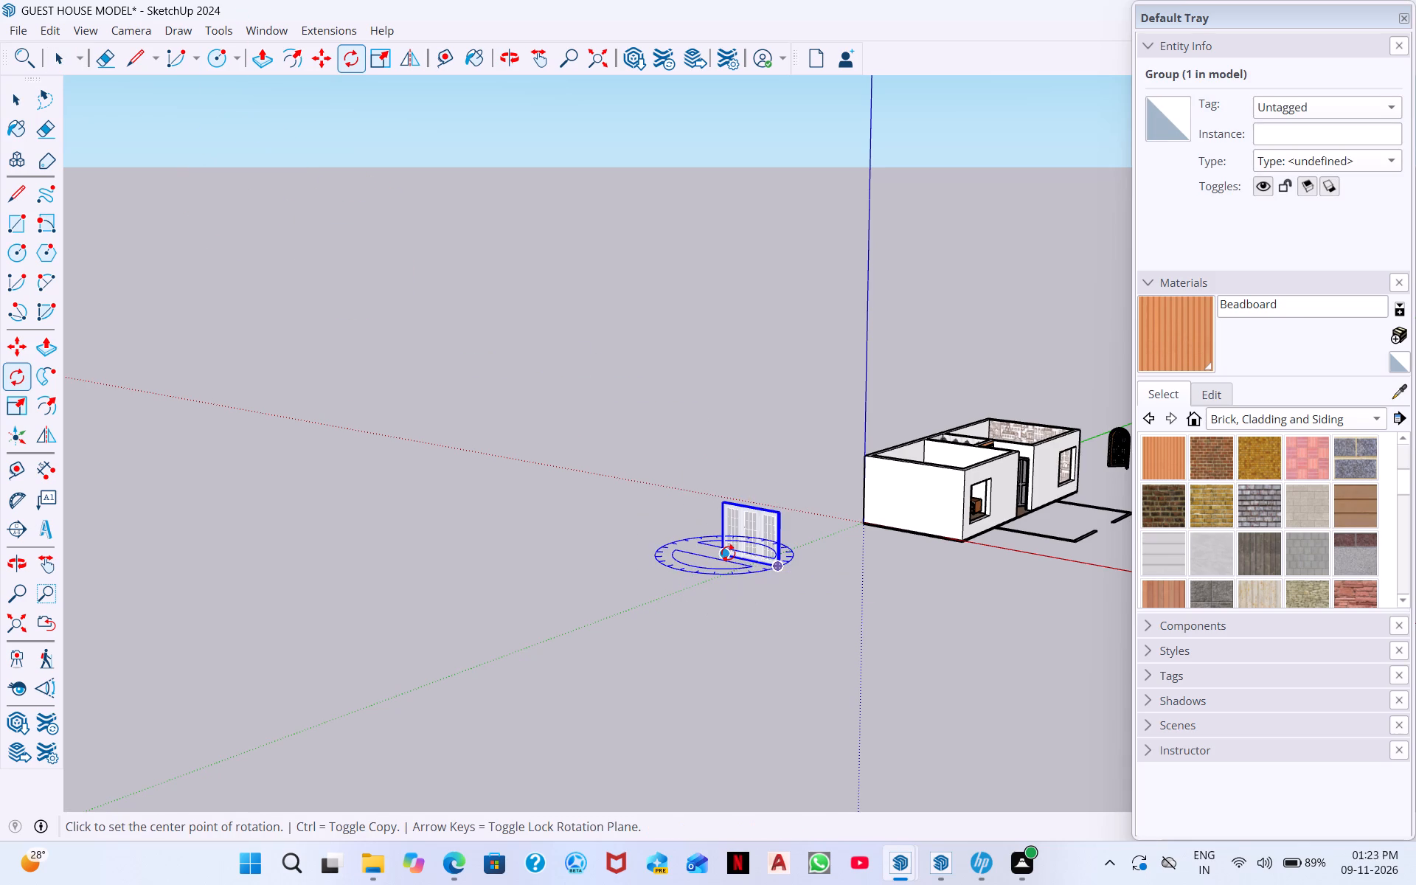
{"action": "left_click", "coordinate": [726, 553]}
{"action": "left_click", "coordinate": [779, 564]}
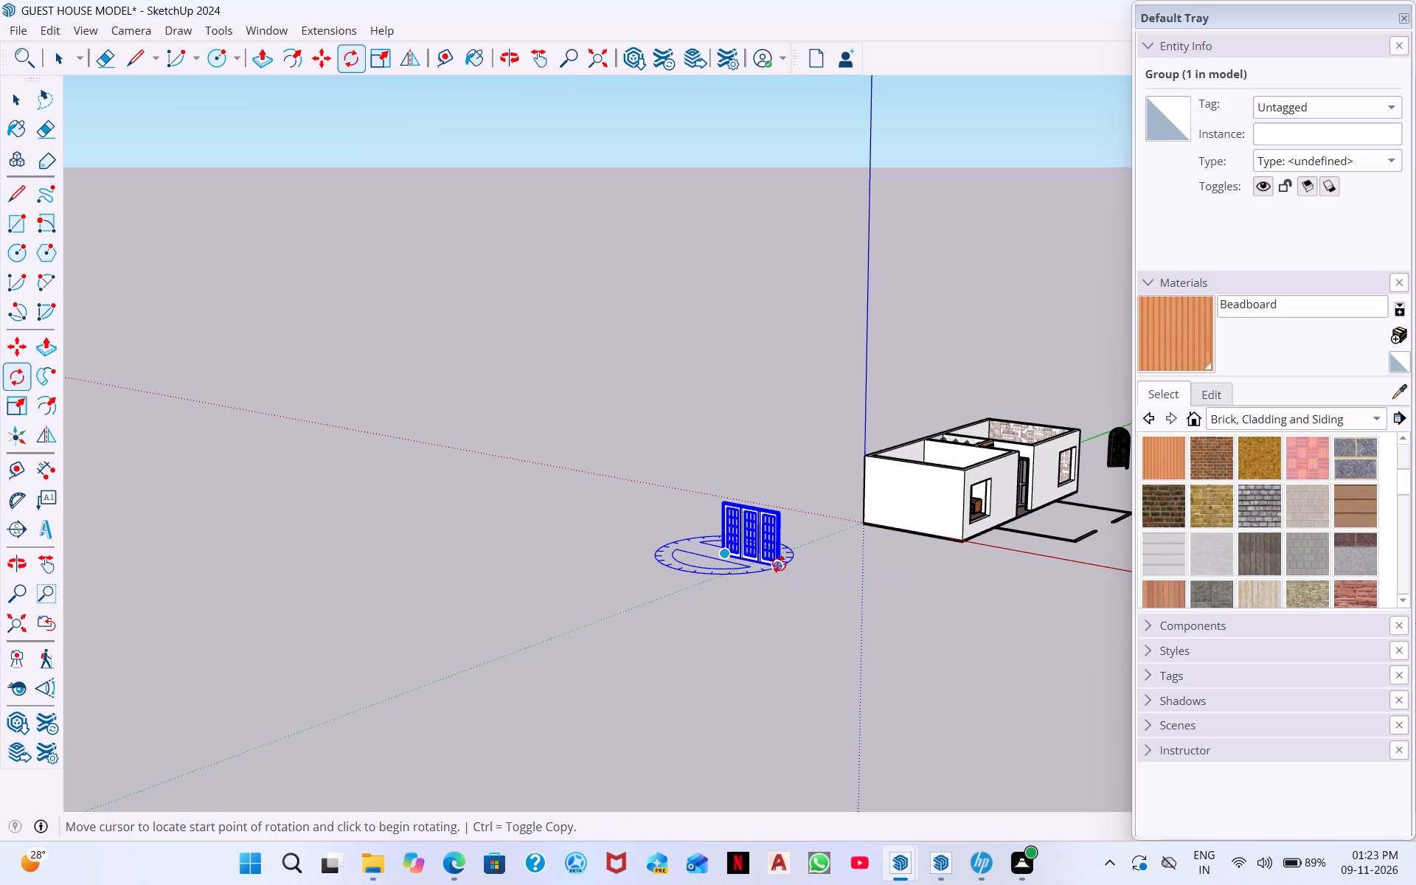
{"action": "left_click_drag", "start_coordinate": [776, 564], "coordinate": [789, 531]}
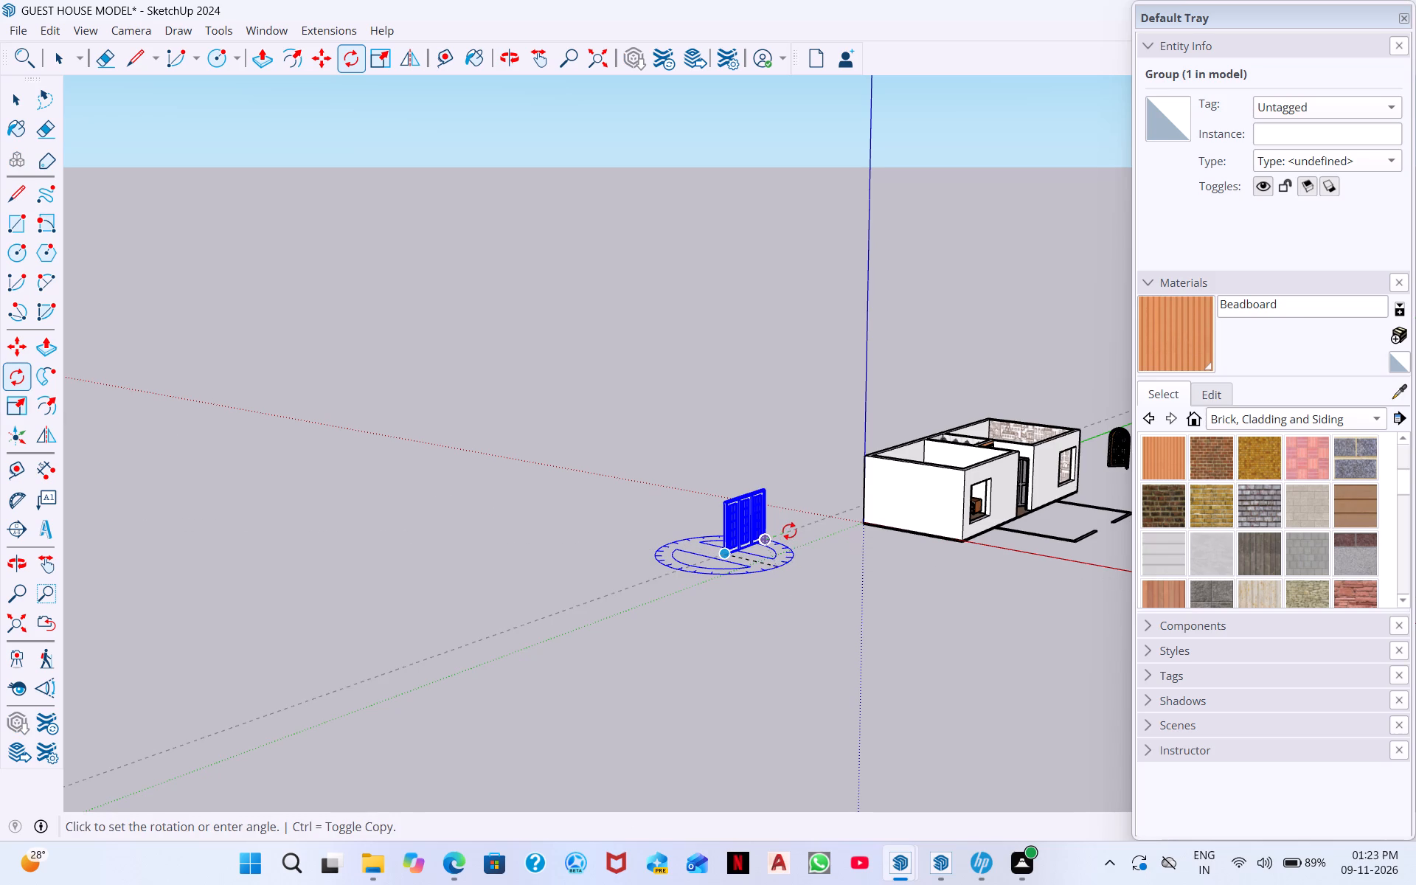
{"action": "left_click_drag", "start_coordinate": [789, 531], "coordinate": [789, 530]}
{"action": "key", "text": "space"}
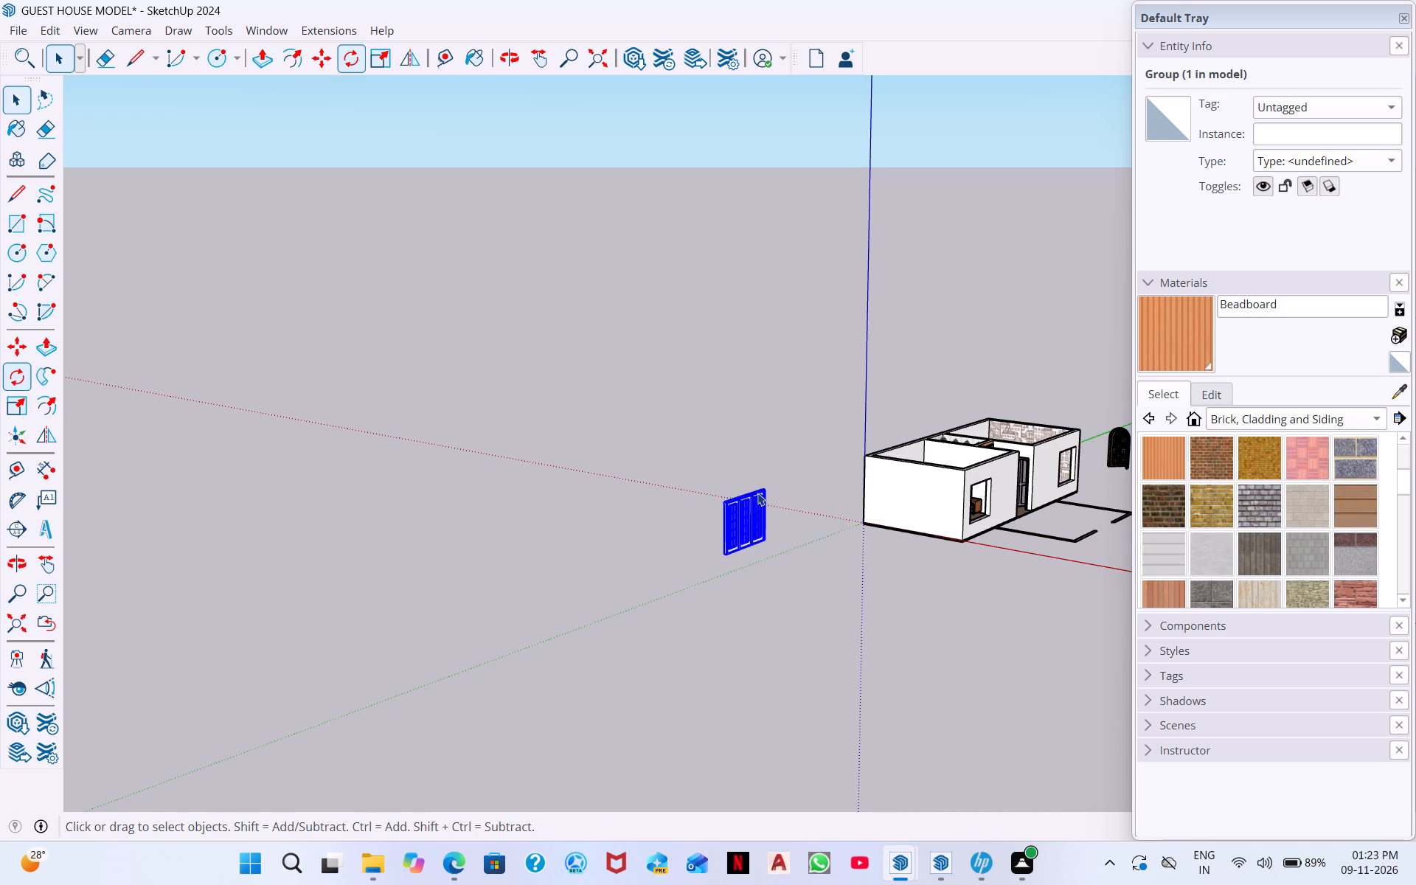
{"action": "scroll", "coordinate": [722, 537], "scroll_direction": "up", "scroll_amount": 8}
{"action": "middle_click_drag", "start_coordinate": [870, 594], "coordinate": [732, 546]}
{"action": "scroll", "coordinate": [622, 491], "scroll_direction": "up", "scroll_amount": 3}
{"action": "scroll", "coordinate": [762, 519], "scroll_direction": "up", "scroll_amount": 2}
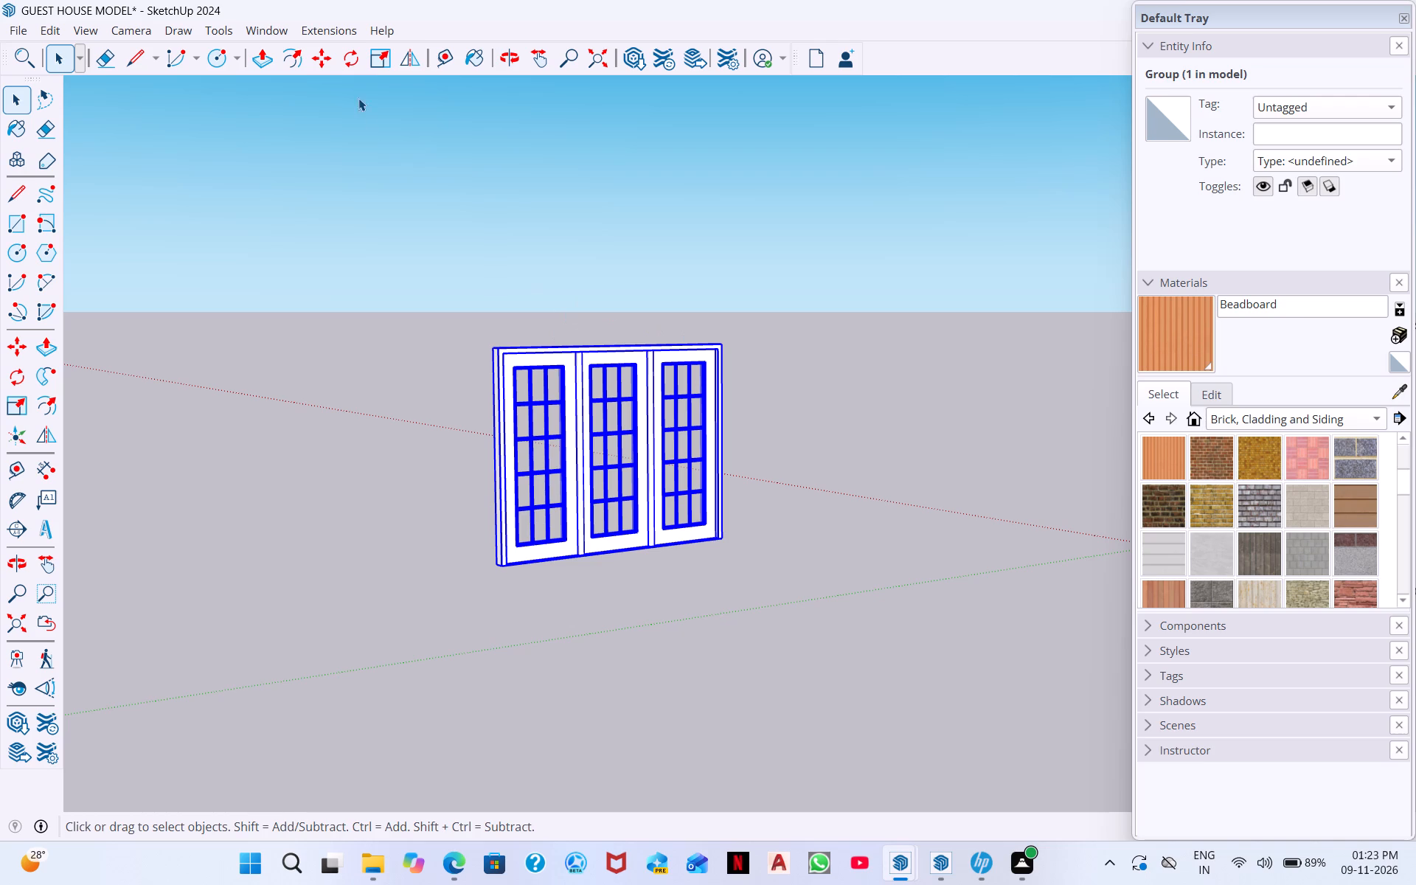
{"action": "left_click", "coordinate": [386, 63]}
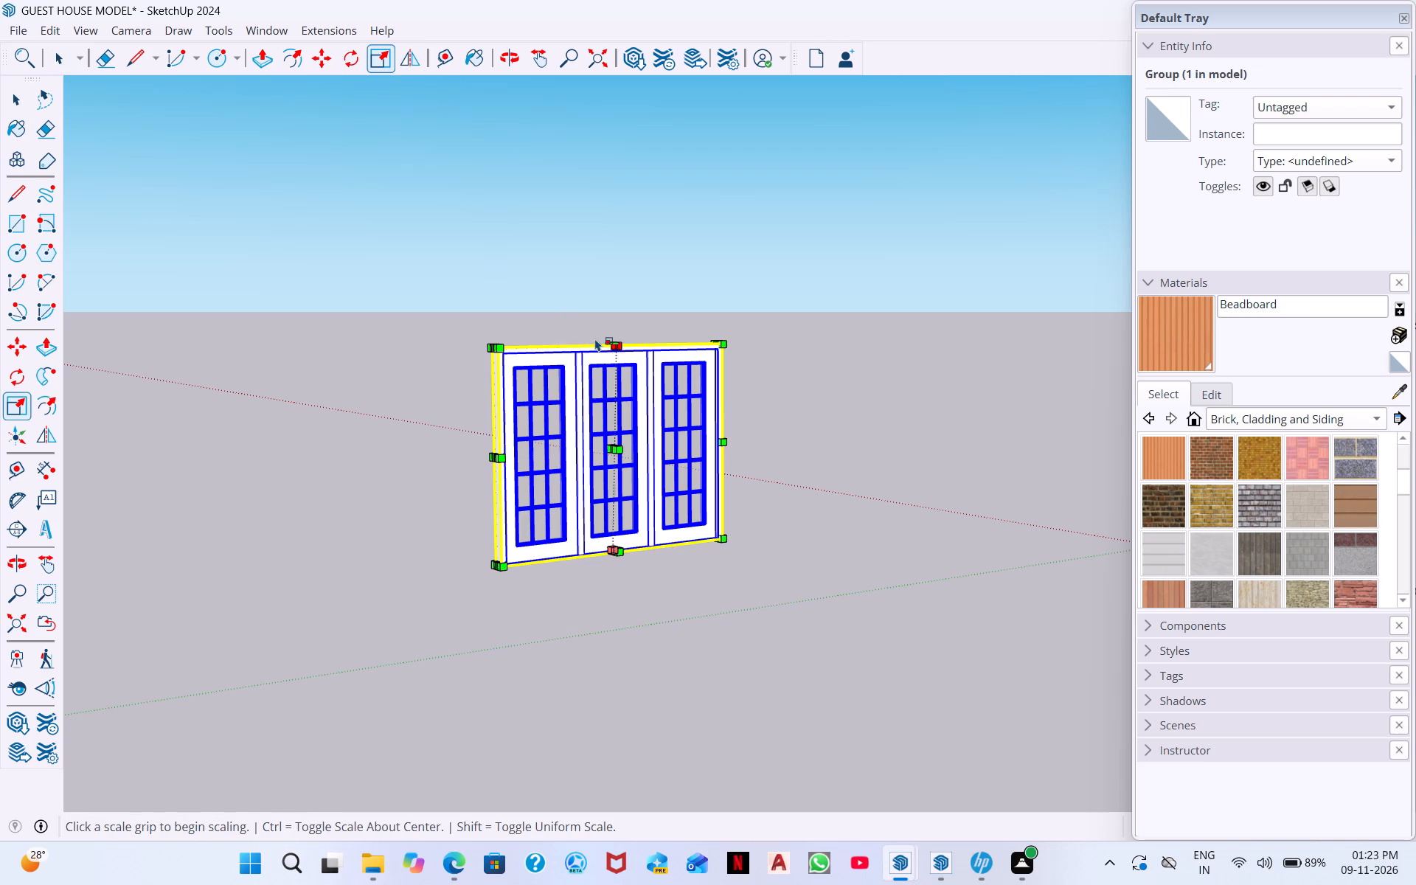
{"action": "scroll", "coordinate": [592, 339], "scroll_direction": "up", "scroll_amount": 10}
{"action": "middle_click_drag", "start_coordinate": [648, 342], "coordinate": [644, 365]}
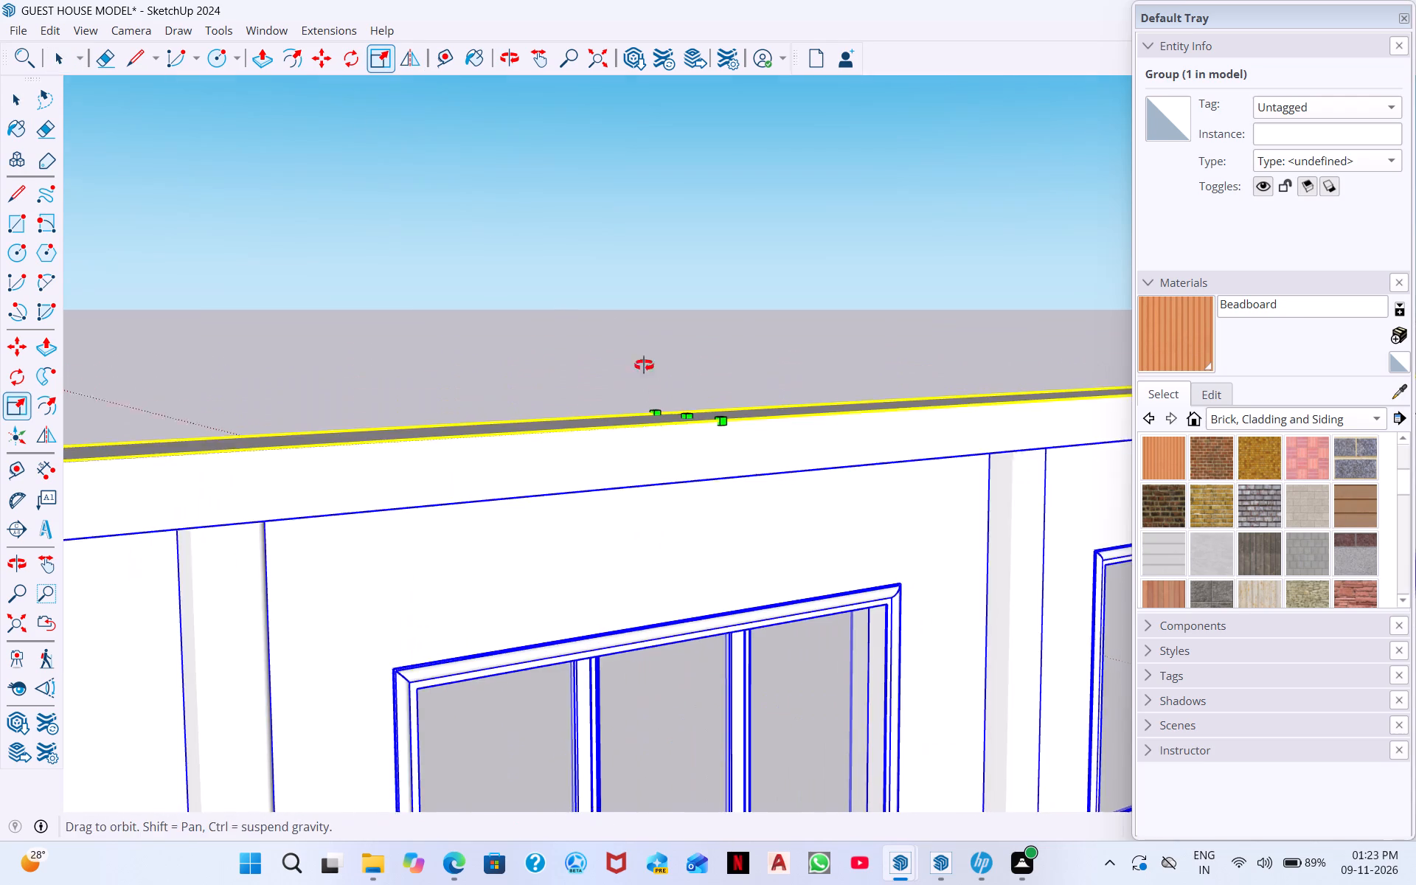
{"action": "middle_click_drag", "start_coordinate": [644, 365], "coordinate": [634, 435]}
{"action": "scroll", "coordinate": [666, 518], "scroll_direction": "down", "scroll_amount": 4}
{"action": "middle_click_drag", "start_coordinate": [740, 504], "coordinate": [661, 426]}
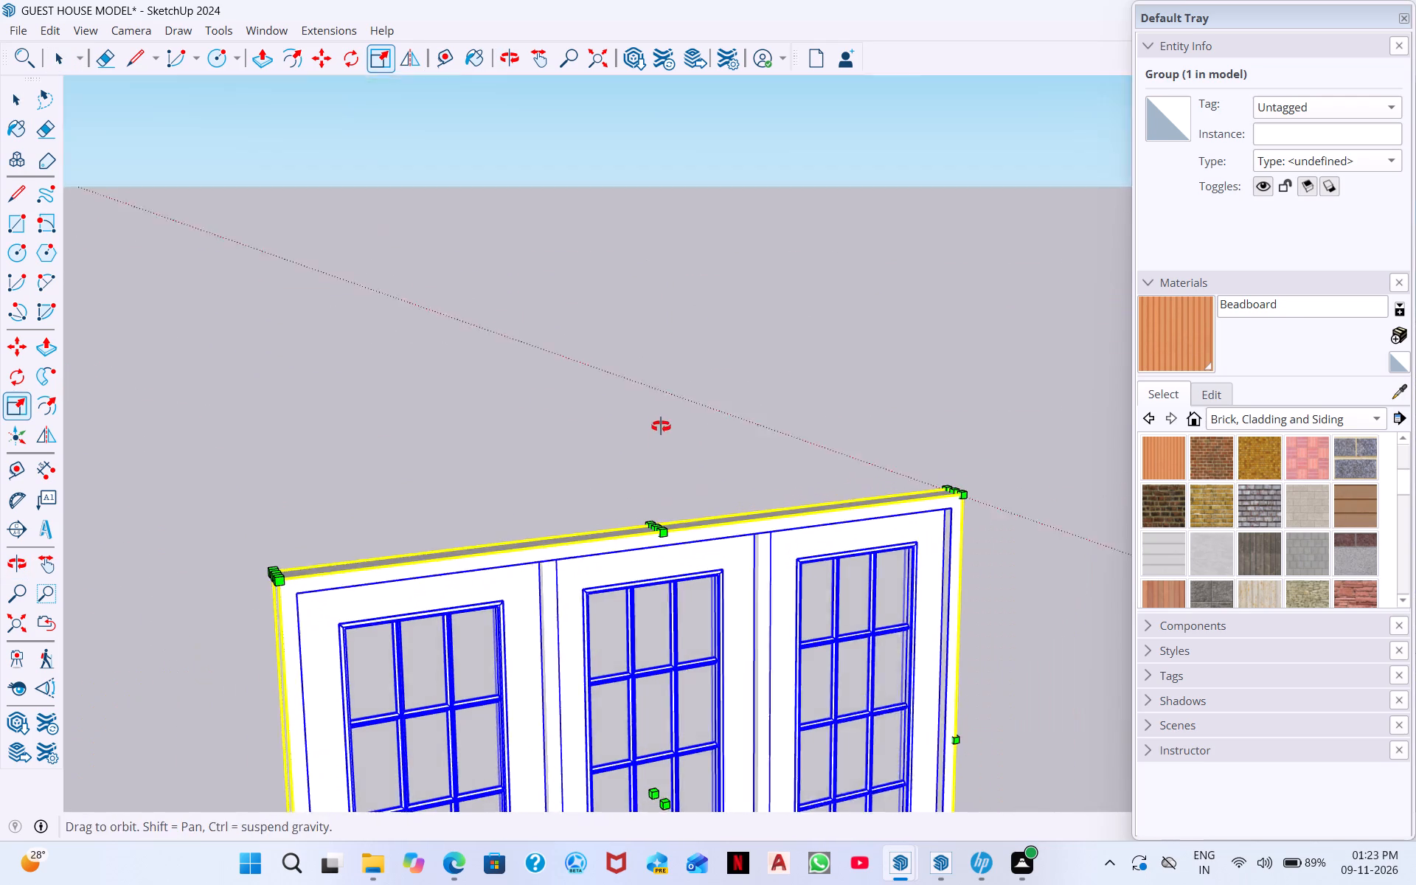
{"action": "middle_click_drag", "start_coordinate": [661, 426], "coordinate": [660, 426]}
Measure the width of the bedroom window opening in the house wall between its top corners.
{"action": "left_click", "coordinate": [46, 476]}
{"action": "scroll", "coordinate": [476, 530], "scroll_direction": "down", "scroll_amount": 2}
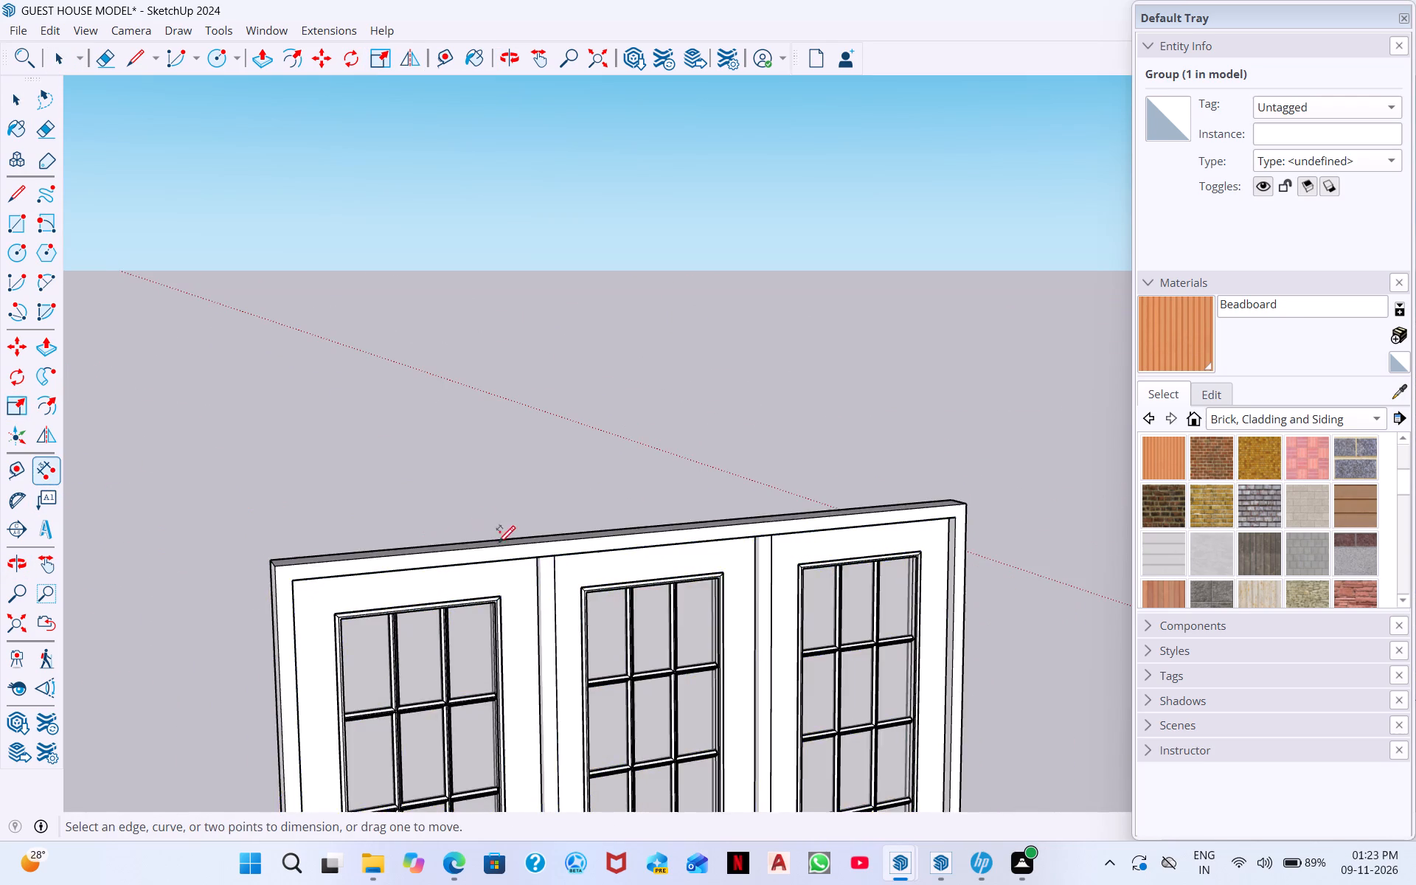
{"action": "scroll", "coordinate": [498, 542], "scroll_direction": "down", "scroll_amount": 1}
{"action": "scroll", "coordinate": [726, 451], "scroll_direction": "down", "scroll_amount": 8}
{"action": "middle_click_drag", "start_coordinate": [939, 586], "coordinate": [623, 507]}
{"action": "scroll", "coordinate": [623, 507], "scroll_direction": "down", "scroll_amount": 6}
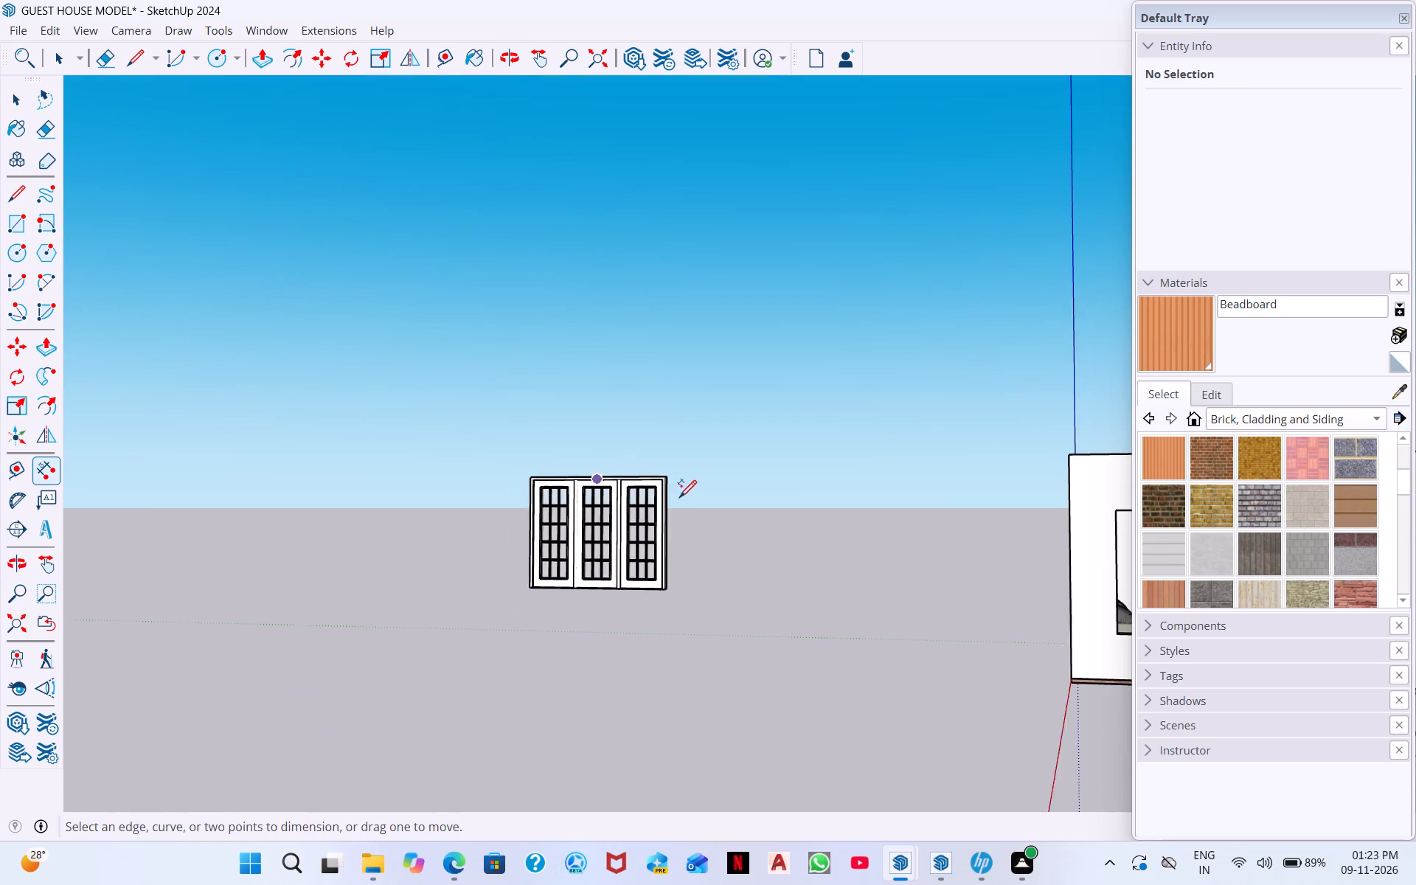
{"action": "scroll", "coordinate": [679, 496], "scroll_direction": "down", "scroll_amount": 3}
{"action": "scroll", "coordinate": [991, 563], "scroll_direction": "up", "scroll_amount": 4}
{"action": "left_click", "coordinate": [982, 475]}
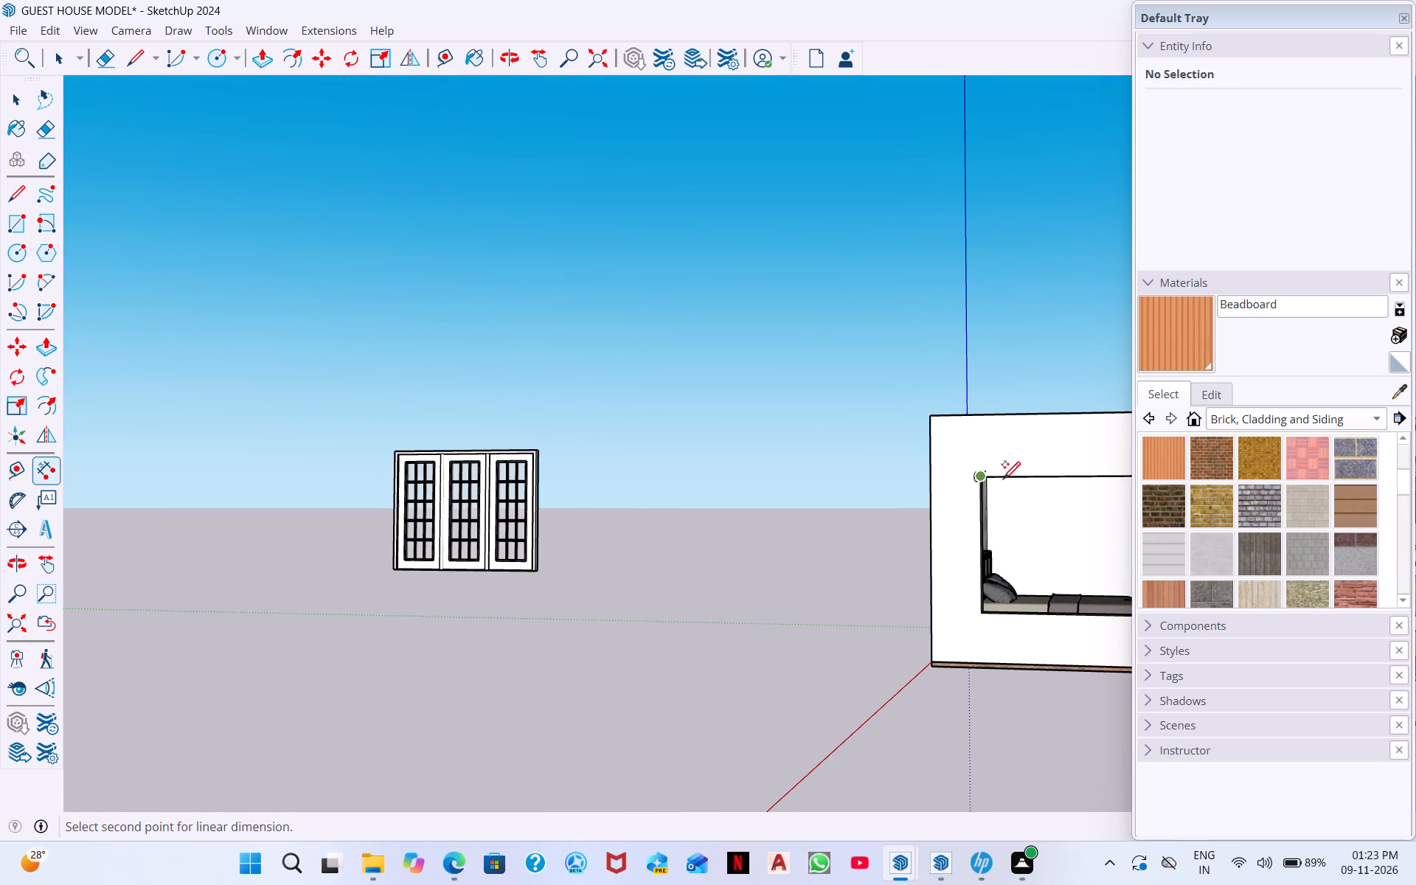
{"action": "scroll", "coordinate": [1097, 476], "scroll_direction": "down", "scroll_amount": 7}
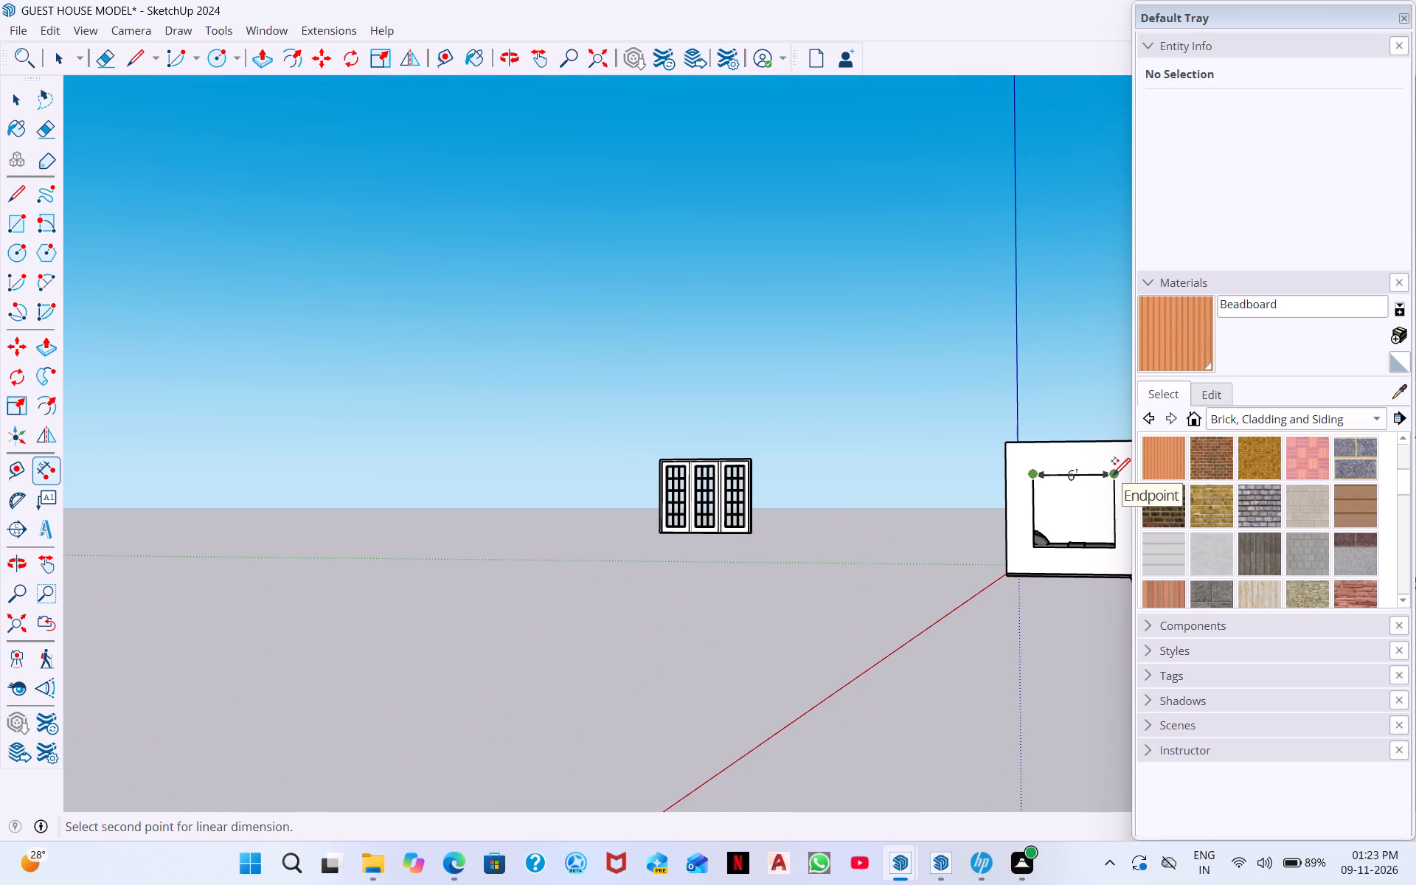
{"action": "left_click", "coordinate": [1113, 474]}
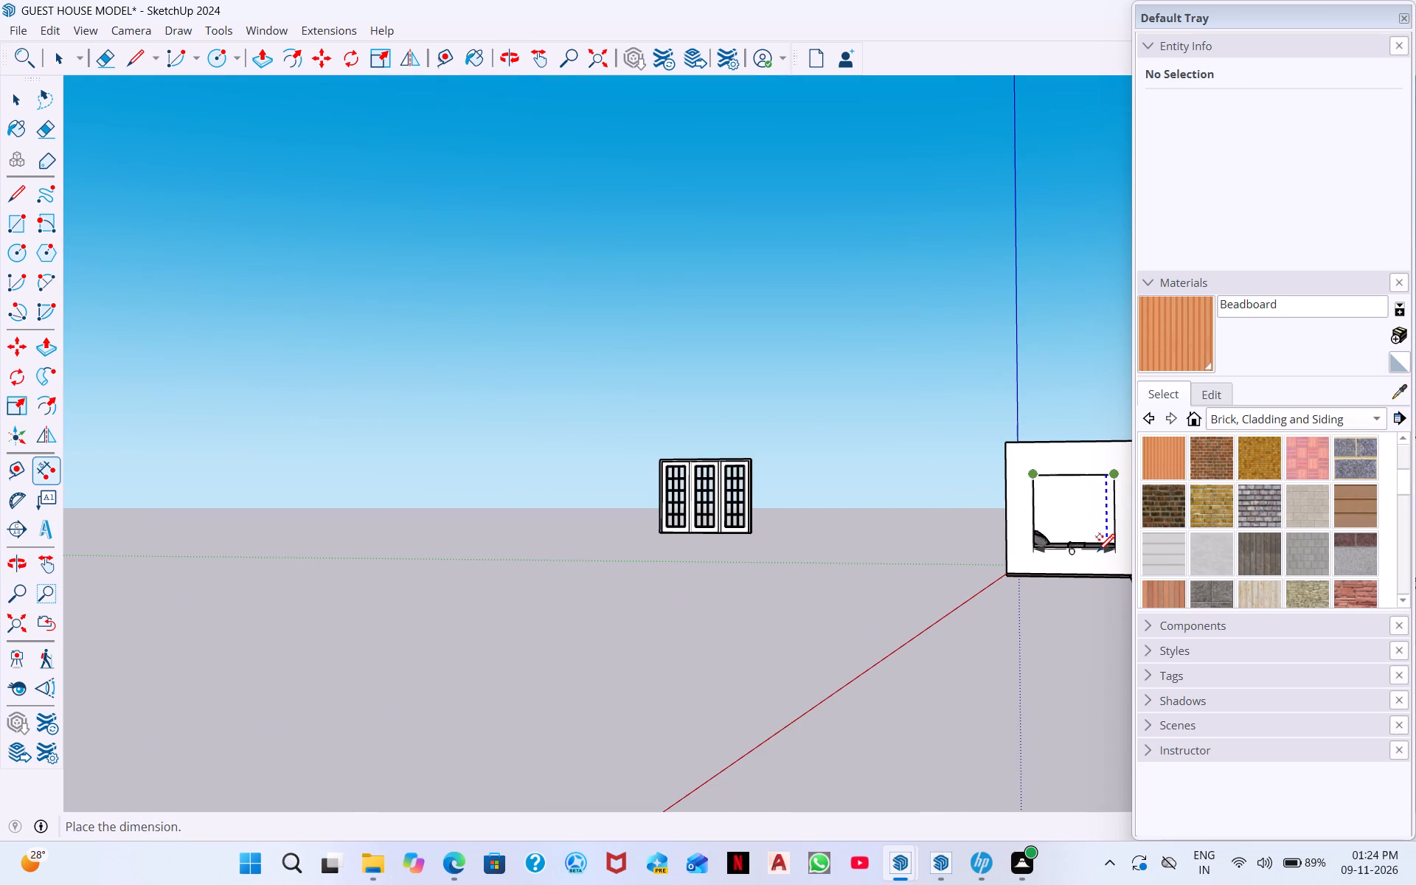
{"action": "key", "text": "space"}
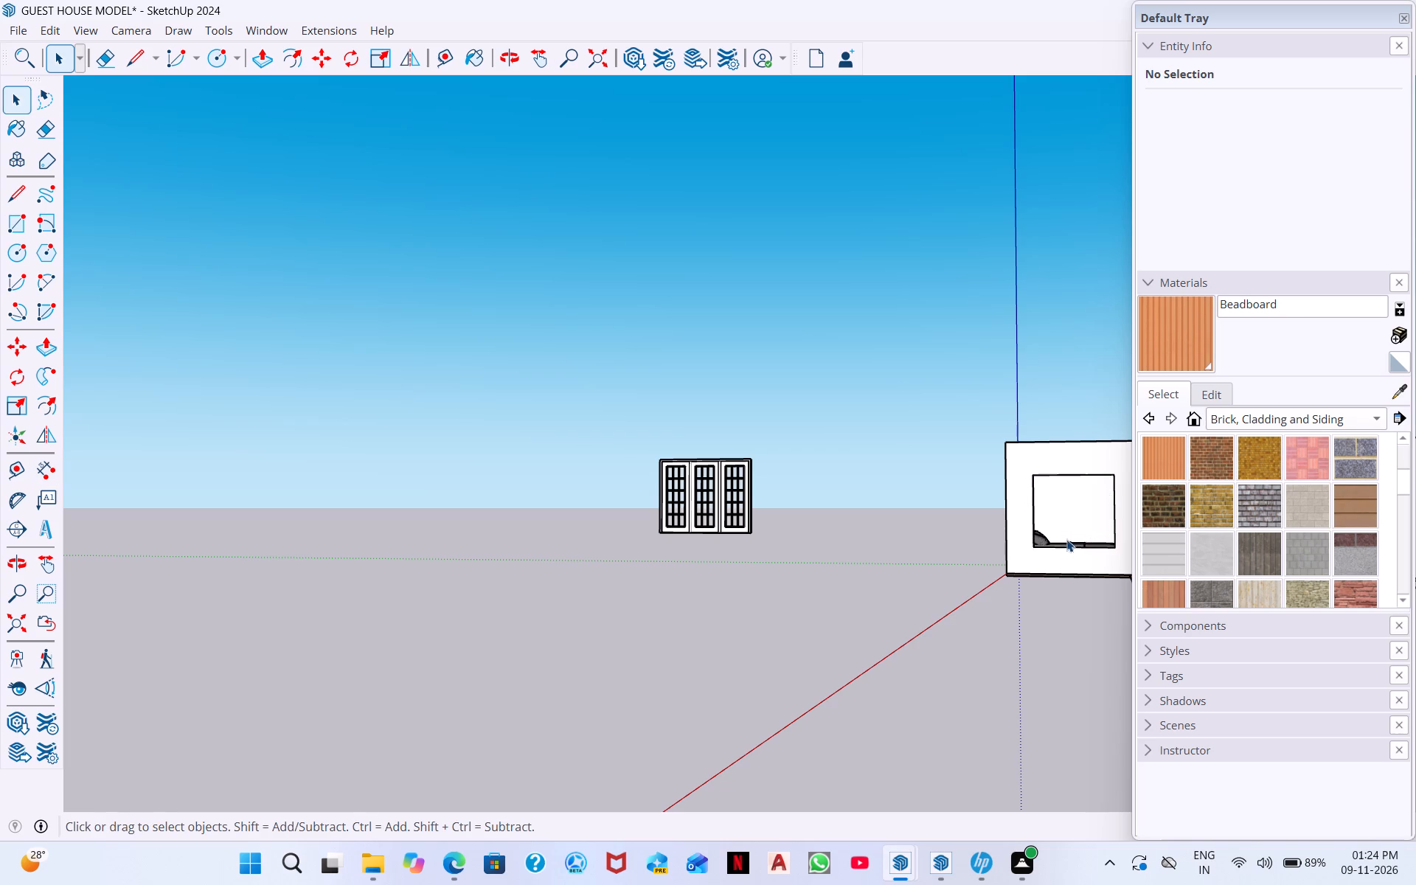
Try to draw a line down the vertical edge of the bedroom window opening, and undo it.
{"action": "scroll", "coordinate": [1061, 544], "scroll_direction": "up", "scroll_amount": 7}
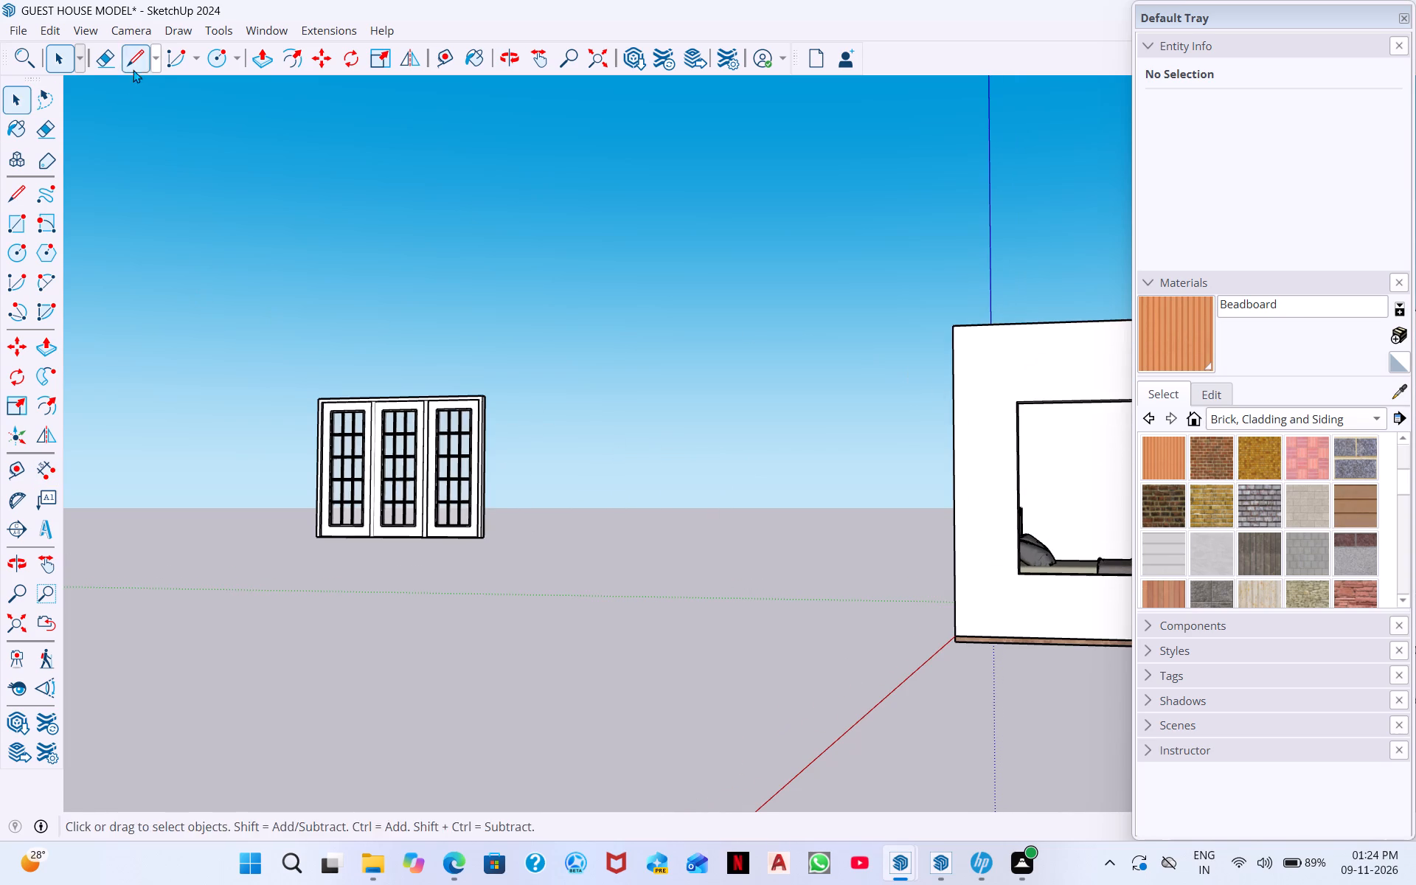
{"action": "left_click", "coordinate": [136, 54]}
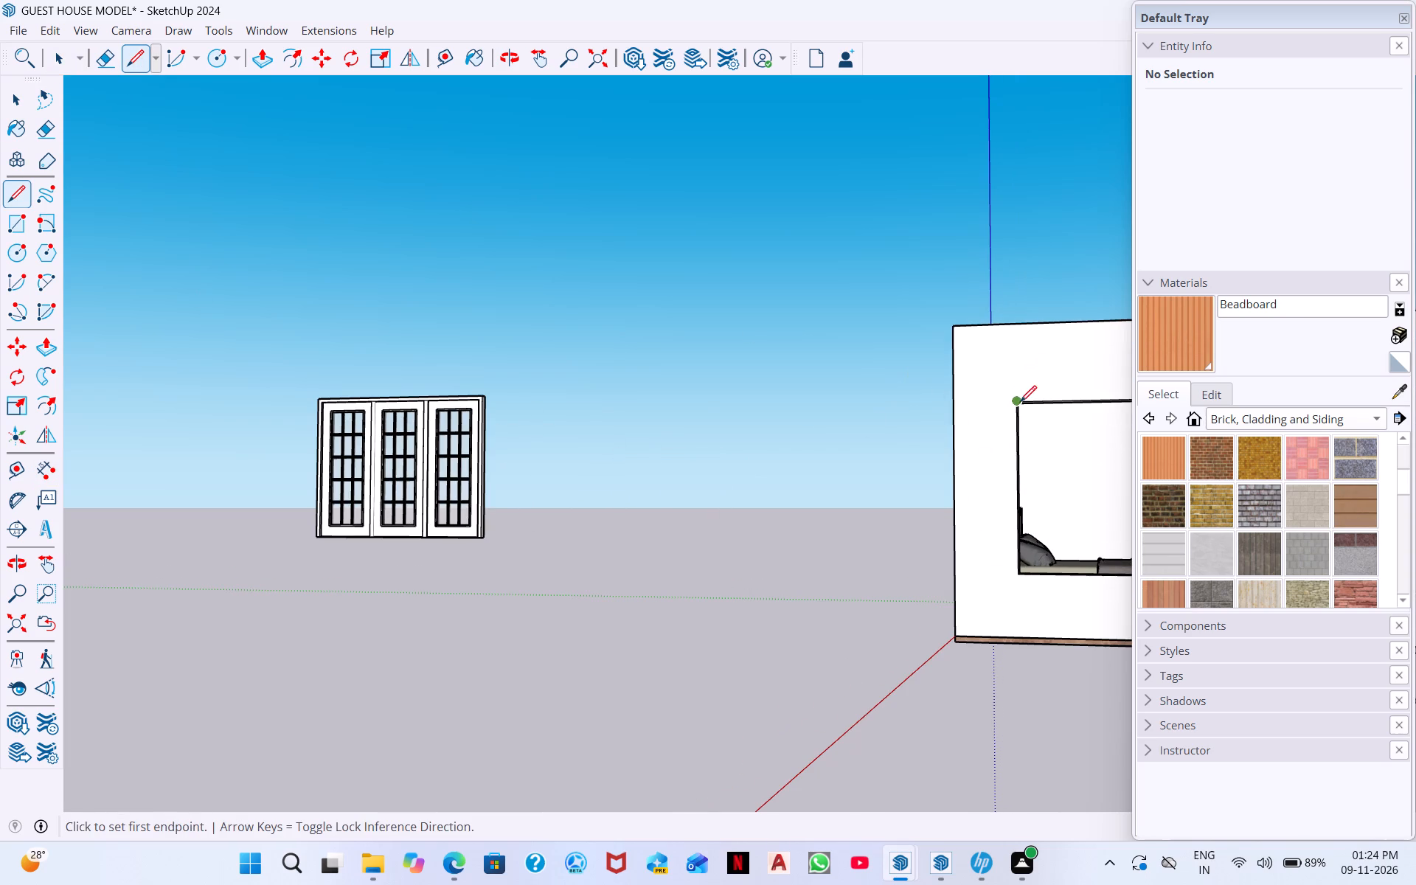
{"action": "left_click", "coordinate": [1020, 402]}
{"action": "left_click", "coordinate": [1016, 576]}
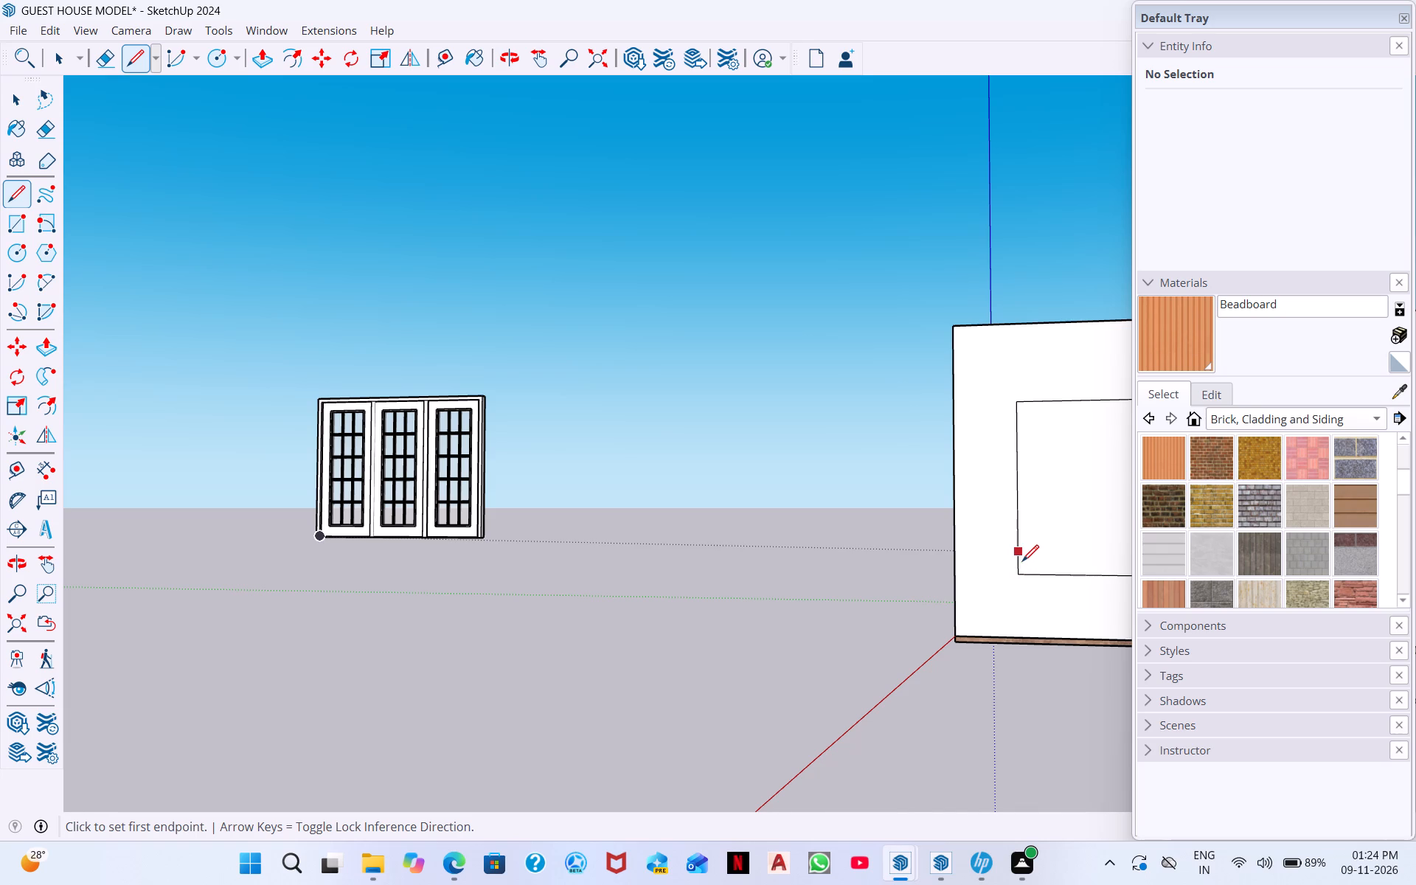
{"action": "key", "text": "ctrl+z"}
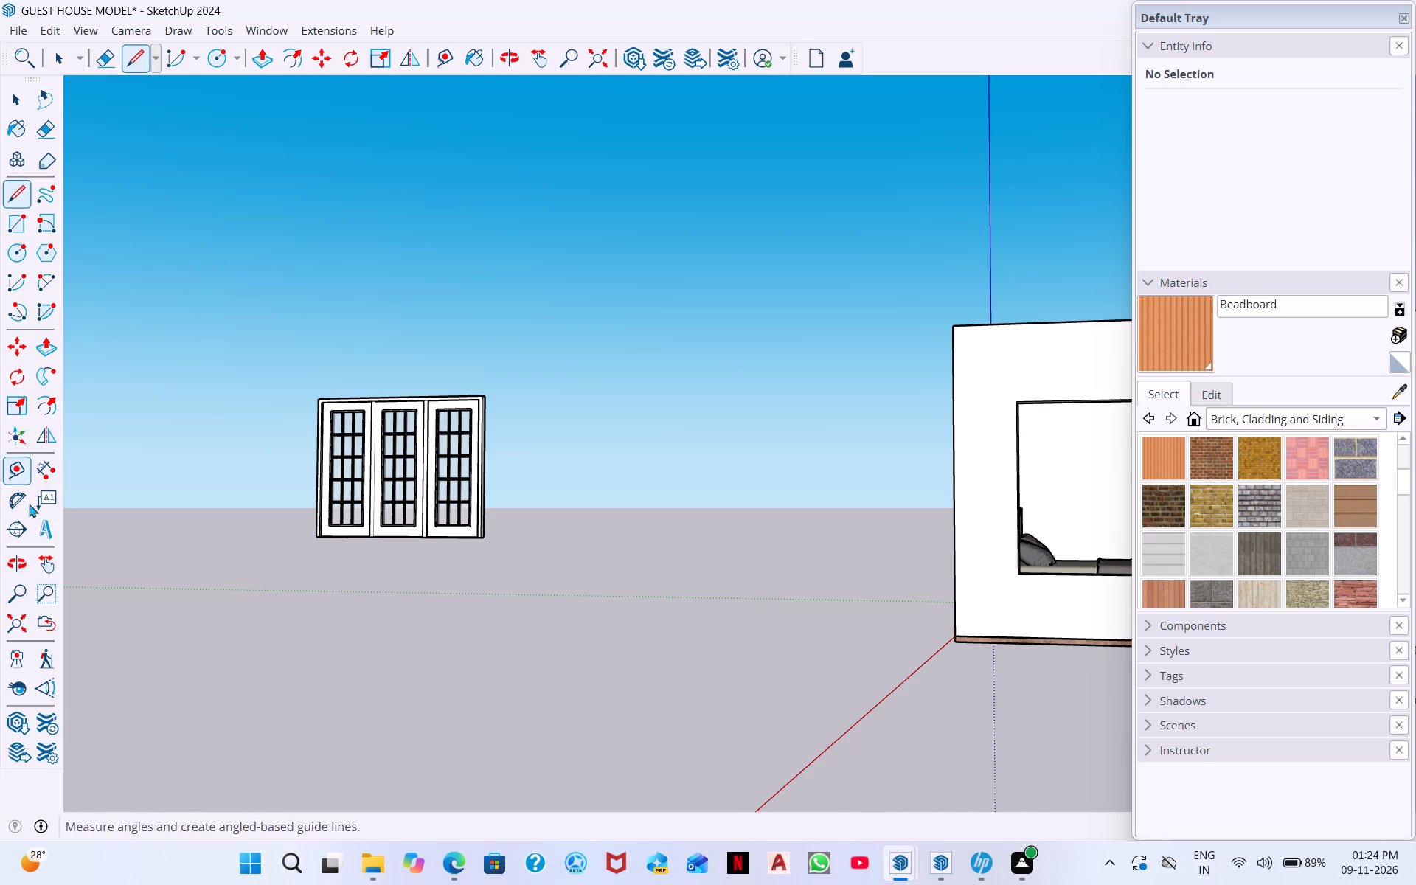
Measure the height of the bedroom window opening with a temporary dimension and undo the dimension.
{"action": "left_click", "coordinate": [50, 457]}
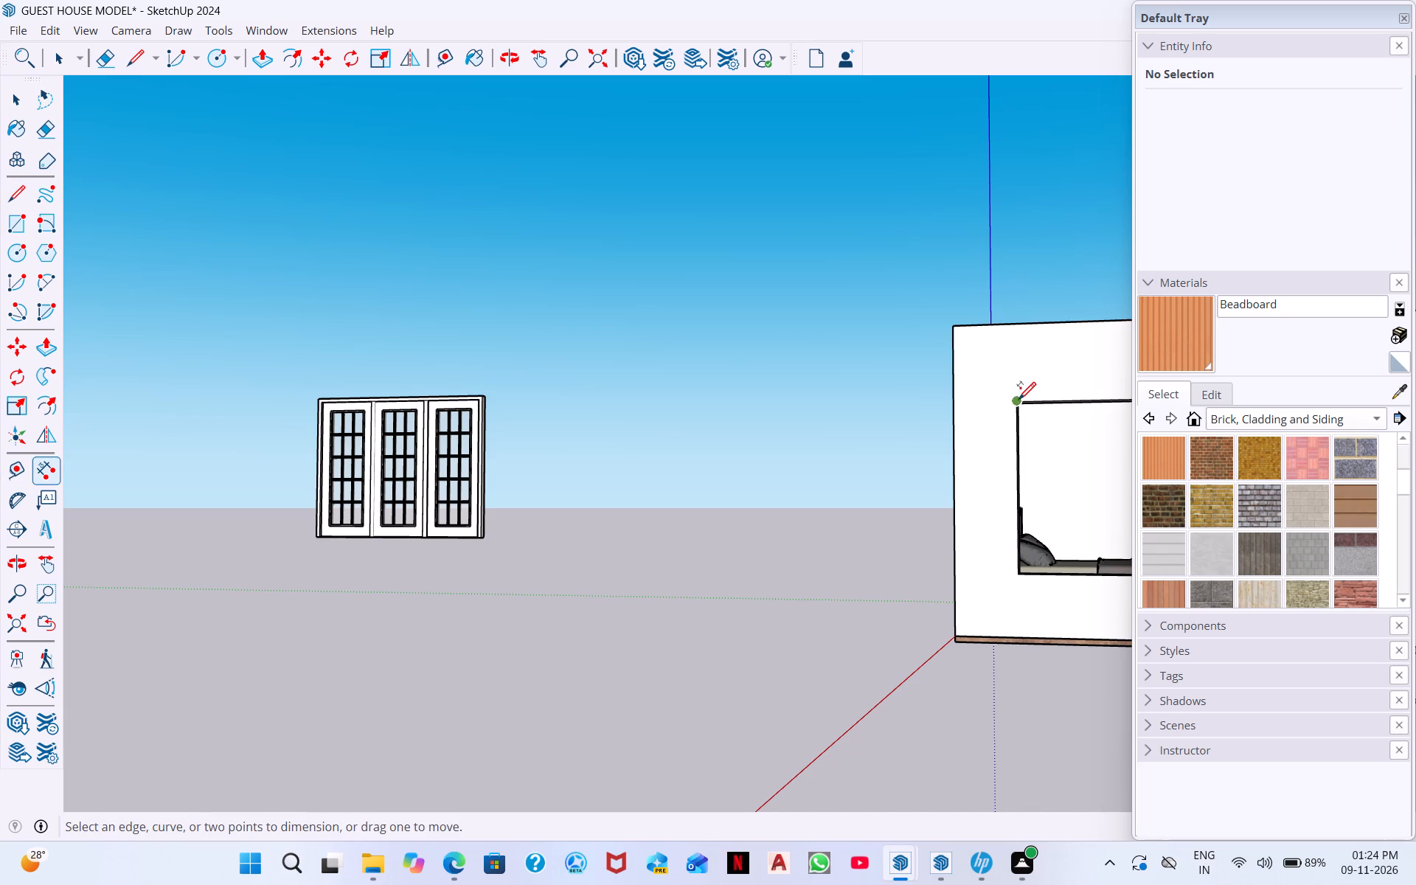
{"action": "left_click_drag", "start_coordinate": [1018, 397], "coordinate": [1018, 404]}
{"action": "left_click", "coordinate": [1021, 572]}
{"action": "key", "text": "ctrl+z"}
Select the whole three-panel window group standing beside the house.
{"action": "scroll", "coordinate": [586, 333], "scroll_direction": "down", "scroll_amount": 1}
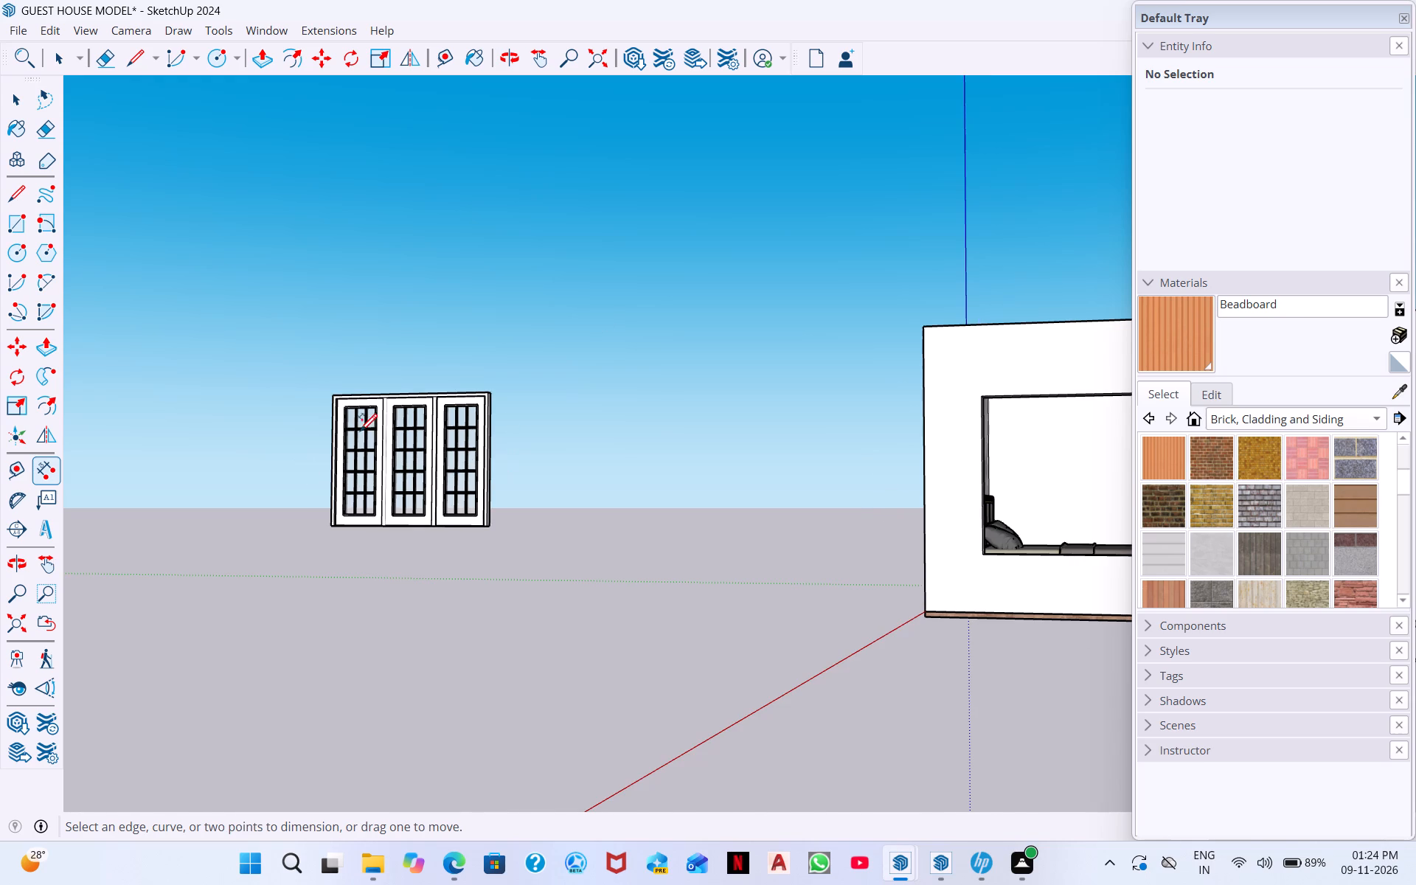
{"action": "middle_click_drag", "start_coordinate": [360, 436], "coordinate": [585, 524]}
{"action": "scroll", "coordinate": [356, 378], "scroll_direction": "down", "scroll_amount": 6}
{"action": "middle_click_drag", "start_coordinate": [760, 440], "coordinate": [591, 451]}
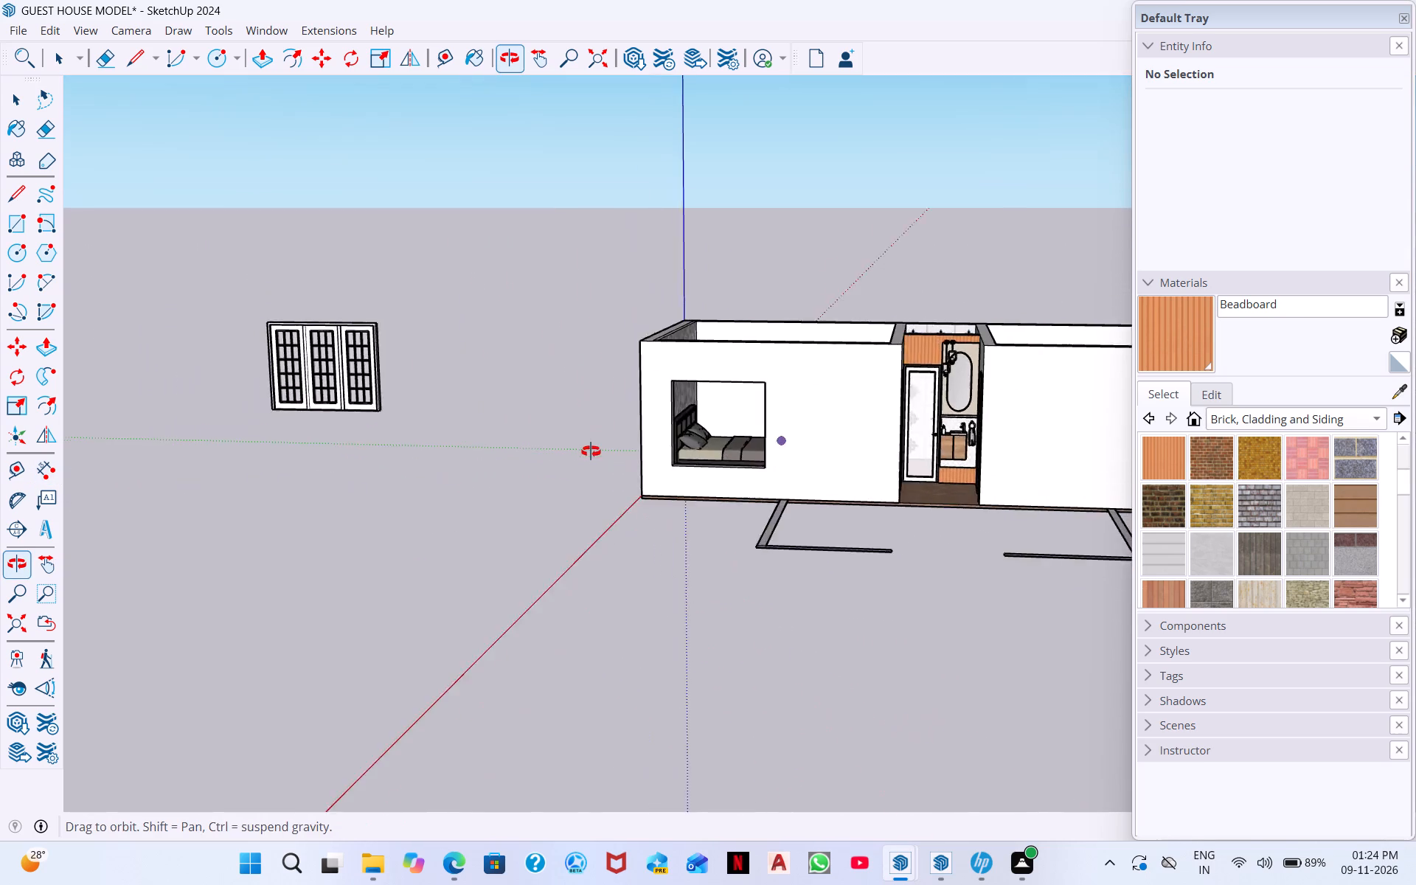
{"action": "middle_click_drag", "start_coordinate": [591, 451], "coordinate": [869, 398]}
{"action": "scroll", "coordinate": [1031, 344], "scroll_direction": "down", "scroll_amount": 6}
{"action": "middle_click_drag", "start_coordinate": [1012, 406], "coordinate": [951, 454]}
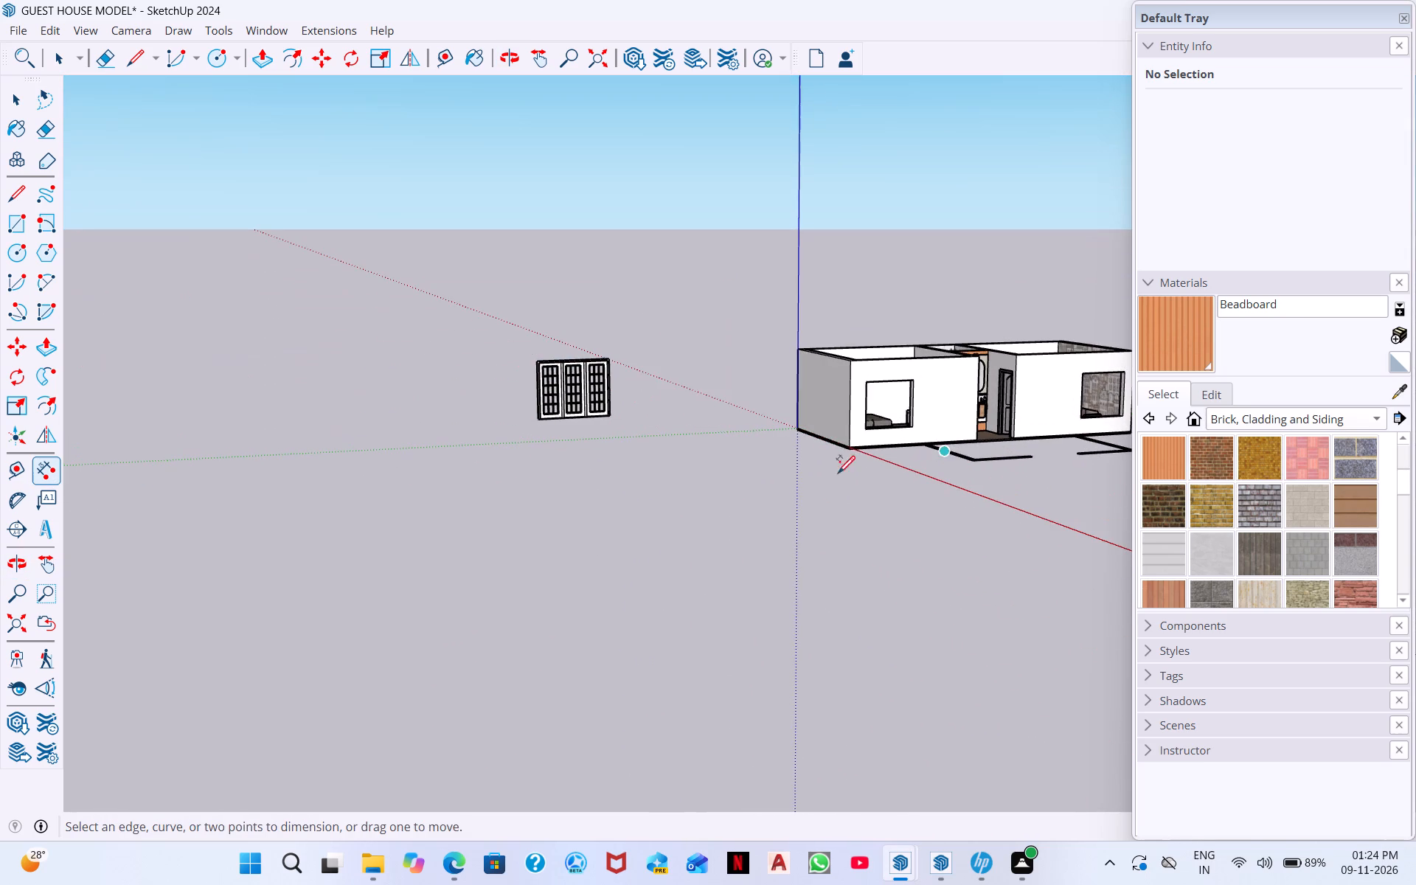
{"action": "scroll", "coordinate": [650, 406], "scroll_direction": "down", "scroll_amount": 1}
{"action": "scroll", "coordinate": [603, 364], "scroll_direction": "up", "scroll_amount": 9}
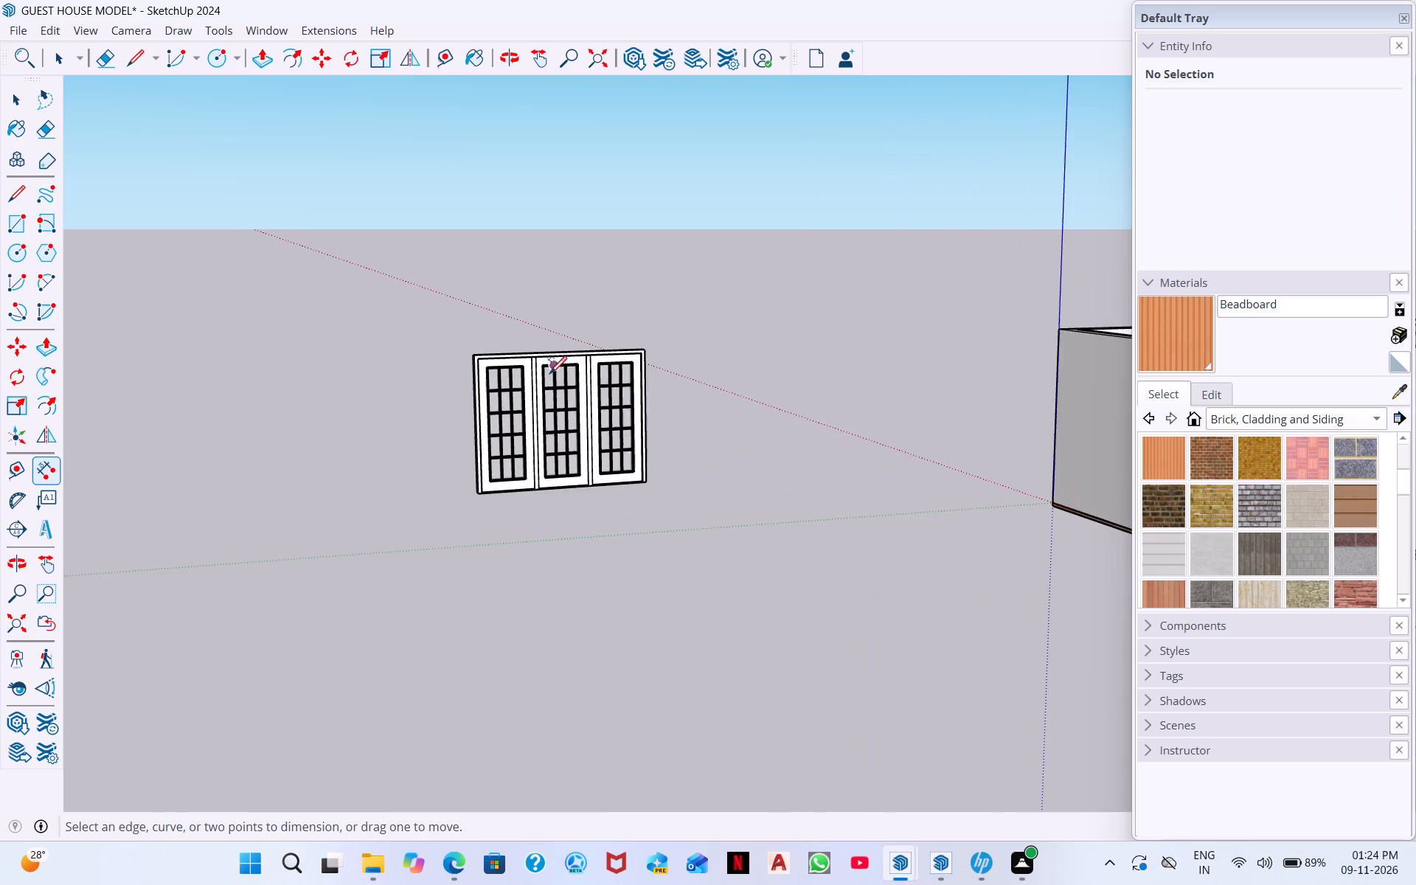
{"action": "scroll", "coordinate": [549, 358], "scroll_direction": "down", "scroll_amount": 3}
{"action": "scroll", "coordinate": [423, 357], "scroll_direction": "up", "scroll_amount": 4}
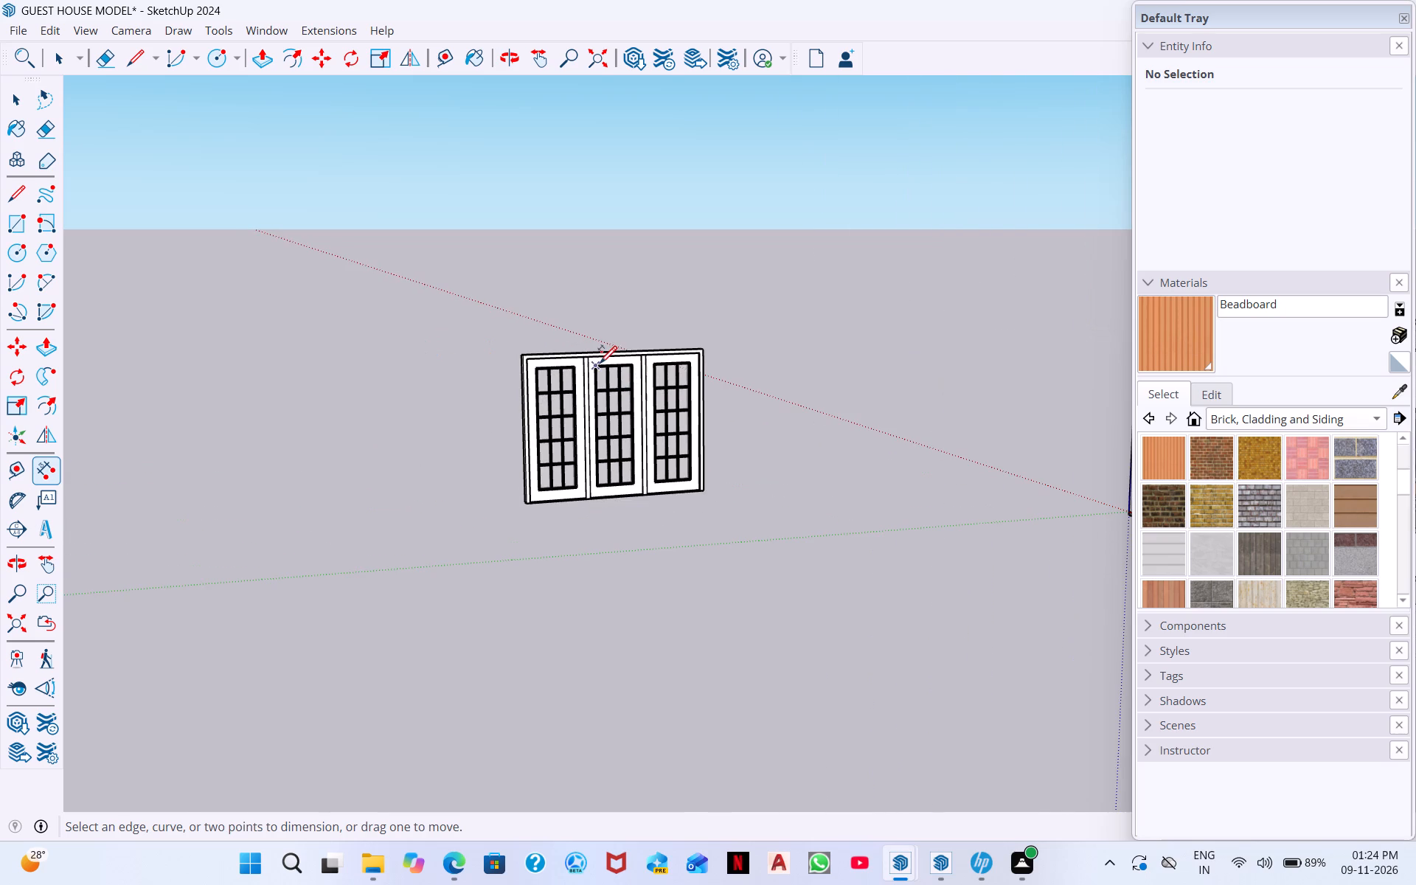
{"action": "key", "text": "space"}
{"action": "left_click_drag", "start_coordinate": [774, 534], "coordinate": [423, 291]}
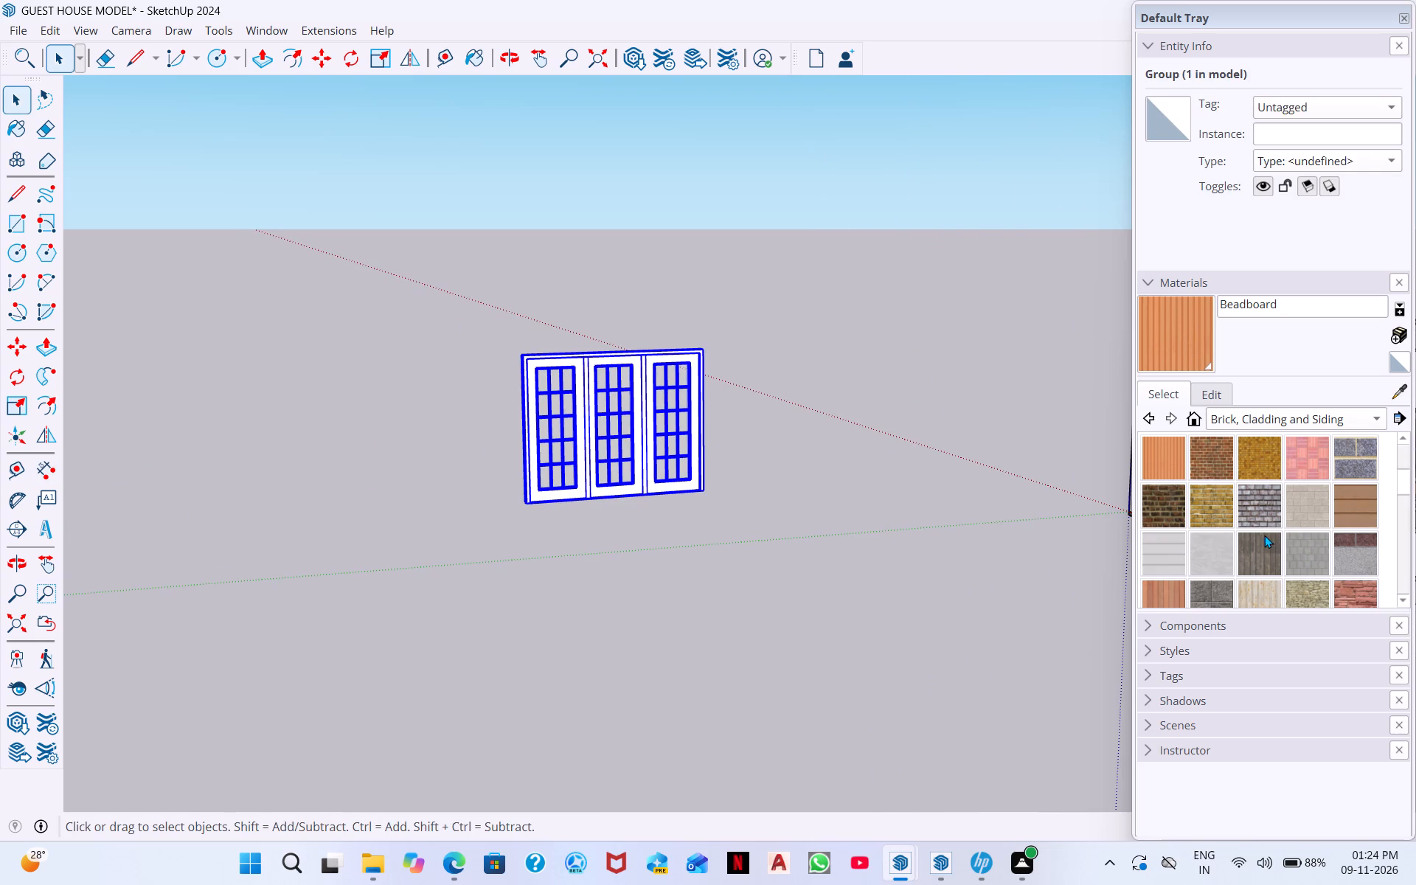
Collapse the Materials section of the tray.
{"action": "left_click_drag", "start_coordinate": [1177, 276], "coordinate": [1176, 277]}
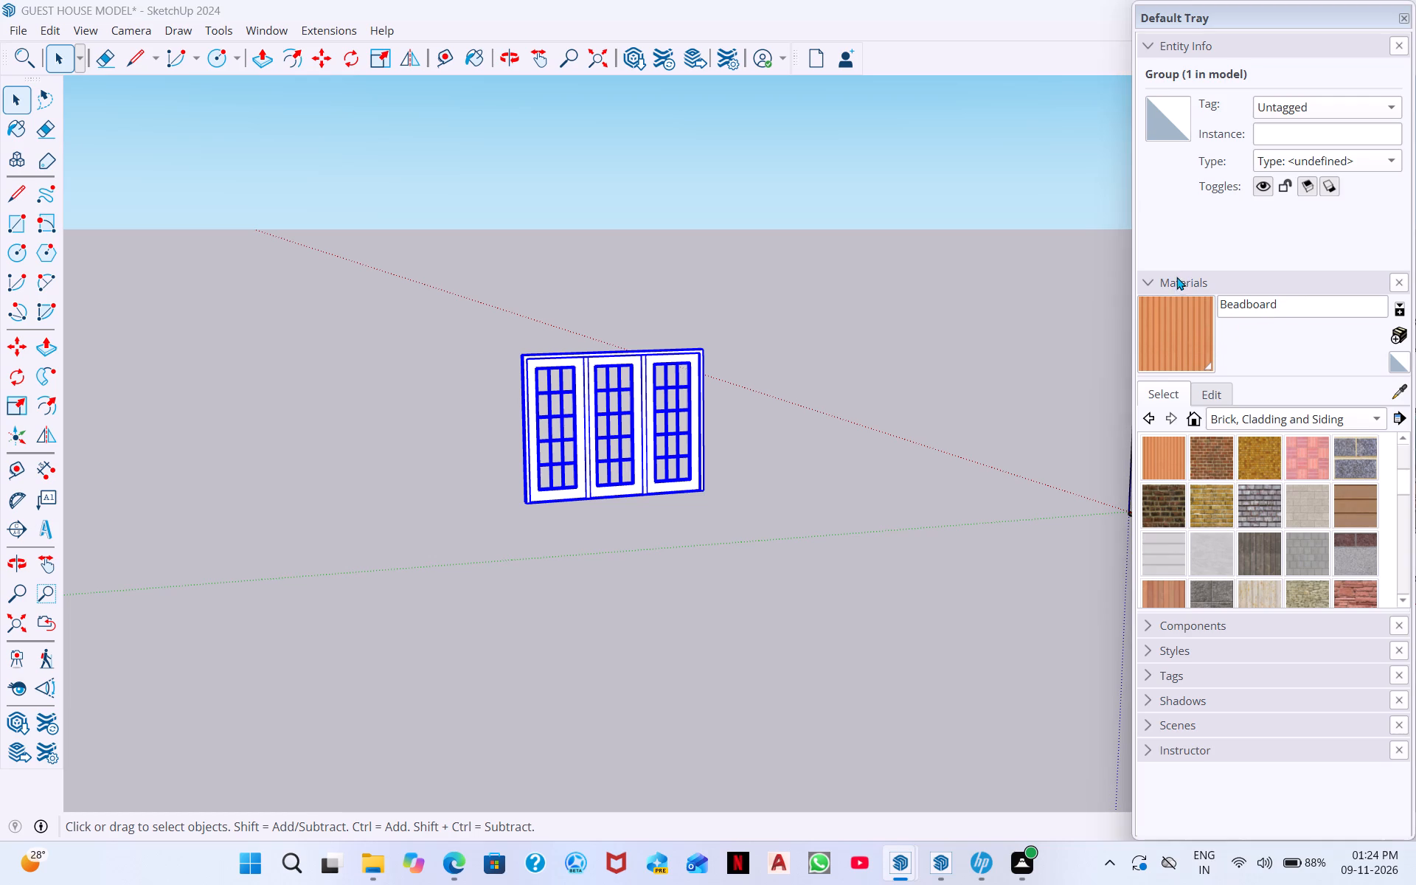
{"action": "left_click_drag", "start_coordinate": [1176, 277], "coordinate": [1174, 285]}
{"action": "left_click", "coordinate": [1145, 277]}
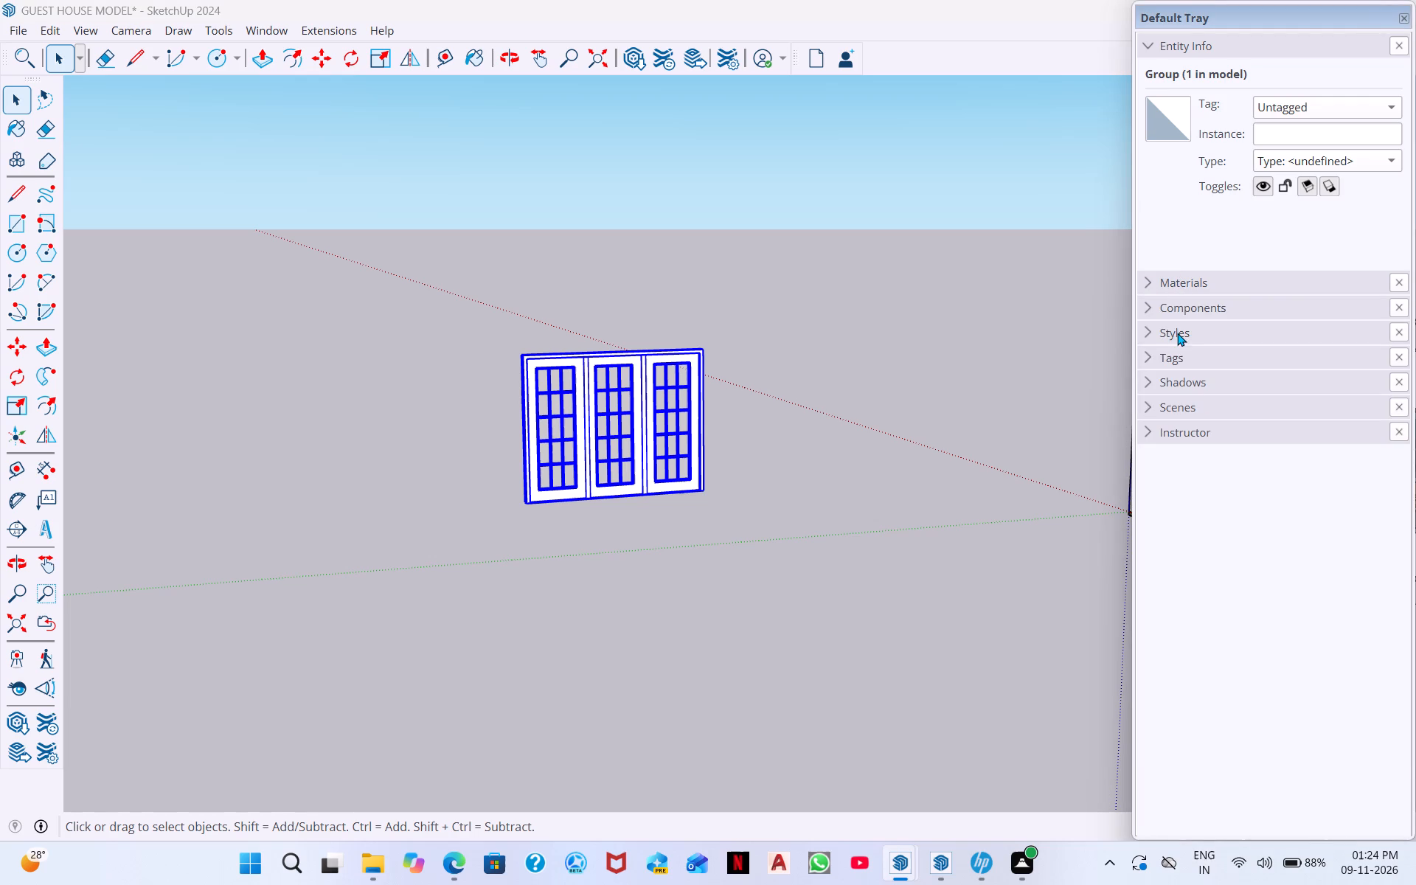
Expand the Materials section and browse its Colors collection for a window frame colour.
{"action": "left_click", "coordinate": [1186, 282]}
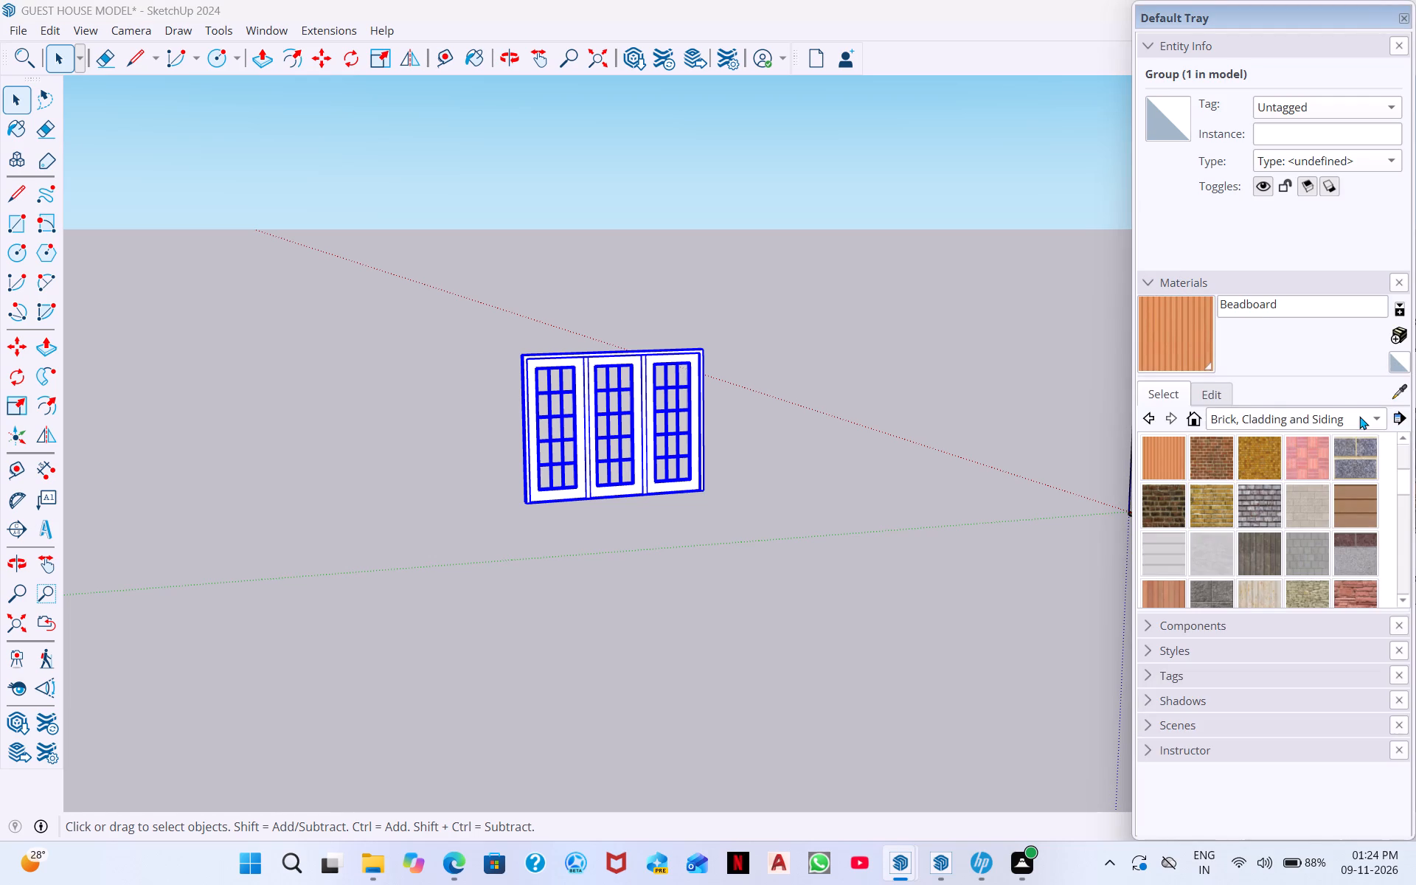
{"action": "left_click", "coordinate": [1357, 417]}
{"action": "left_click", "coordinate": [1201, 449]}
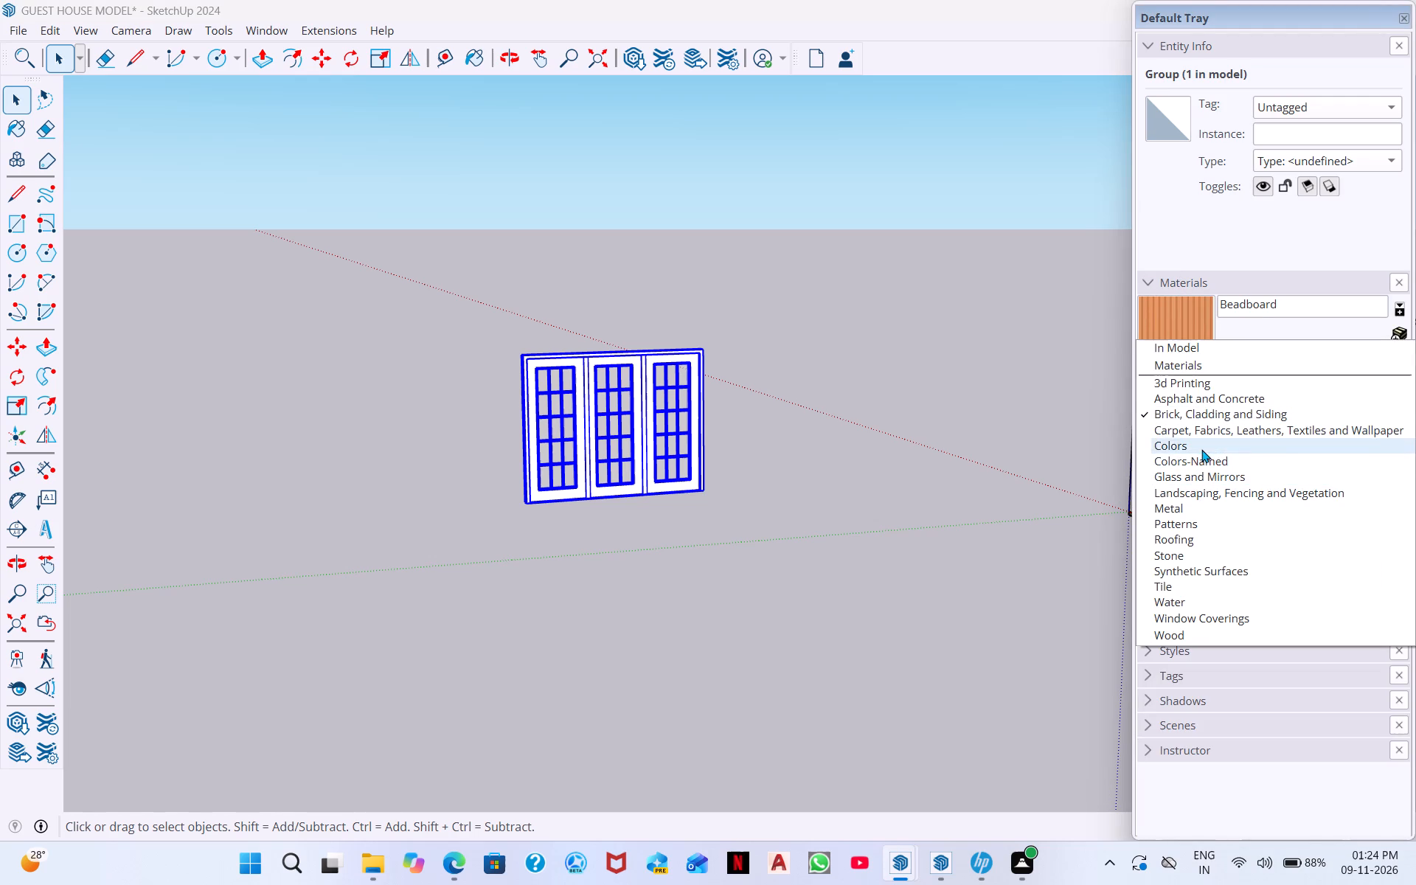
{"action": "scroll", "coordinate": [1181, 444], "scroll_direction": "down", "scroll_amount": 7}
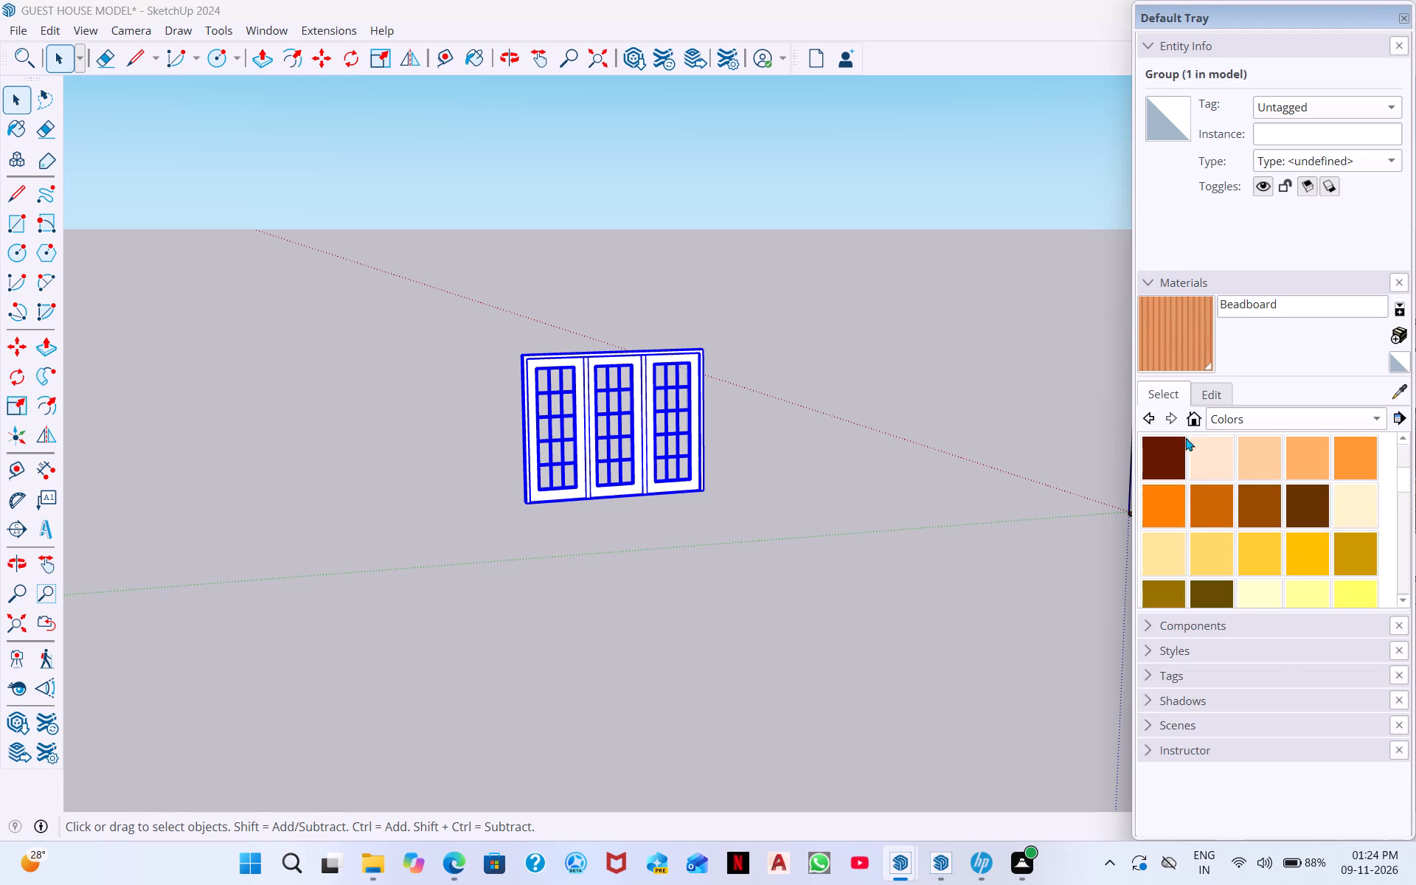
{"action": "scroll", "coordinate": [1185, 437], "scroll_direction": "down", "scroll_amount": 4}
{"action": "scroll", "coordinate": [1202, 752], "scroll_direction": "down", "scroll_amount": 9}
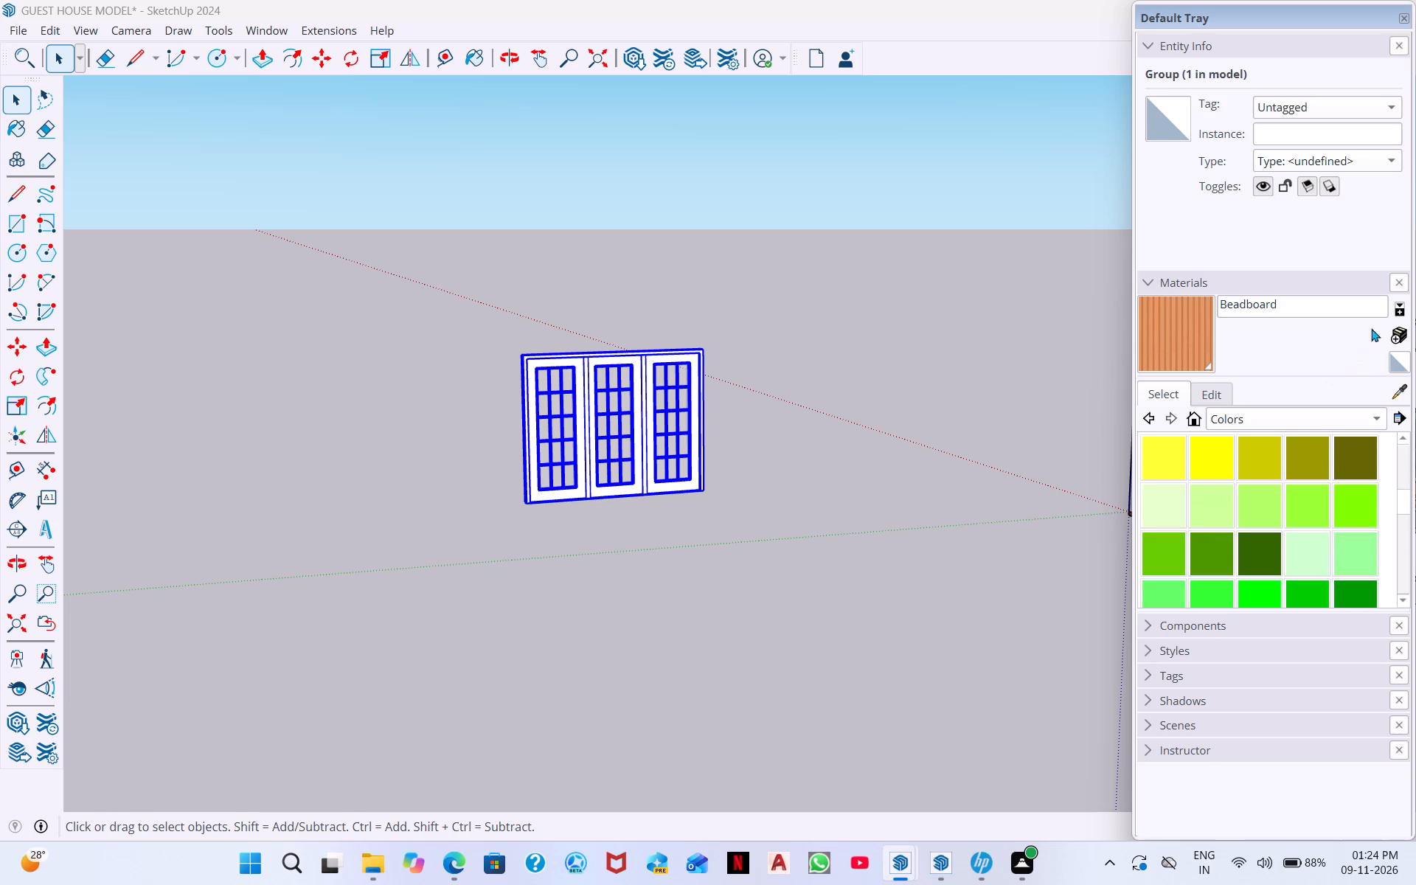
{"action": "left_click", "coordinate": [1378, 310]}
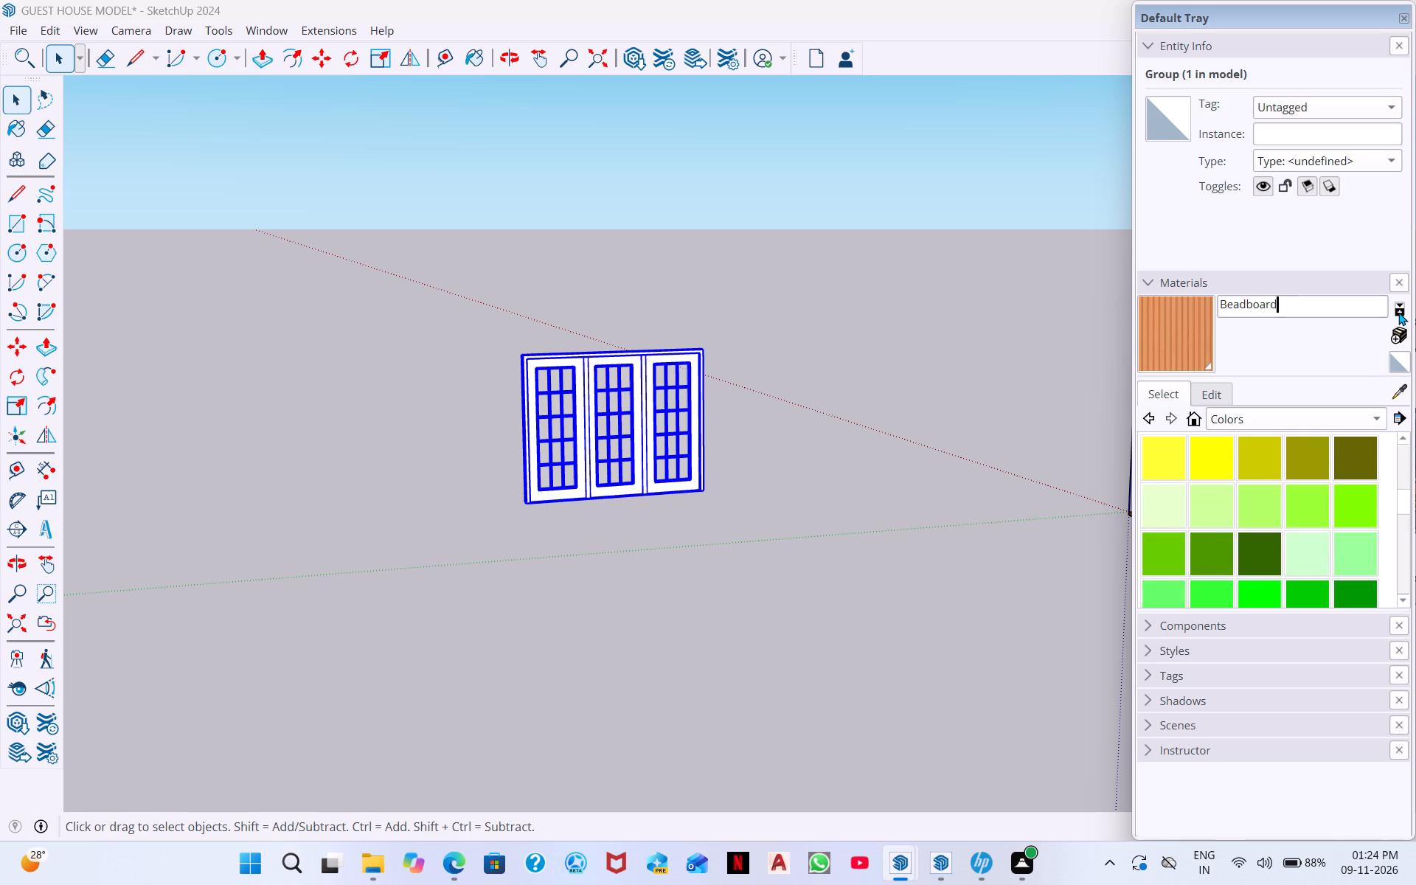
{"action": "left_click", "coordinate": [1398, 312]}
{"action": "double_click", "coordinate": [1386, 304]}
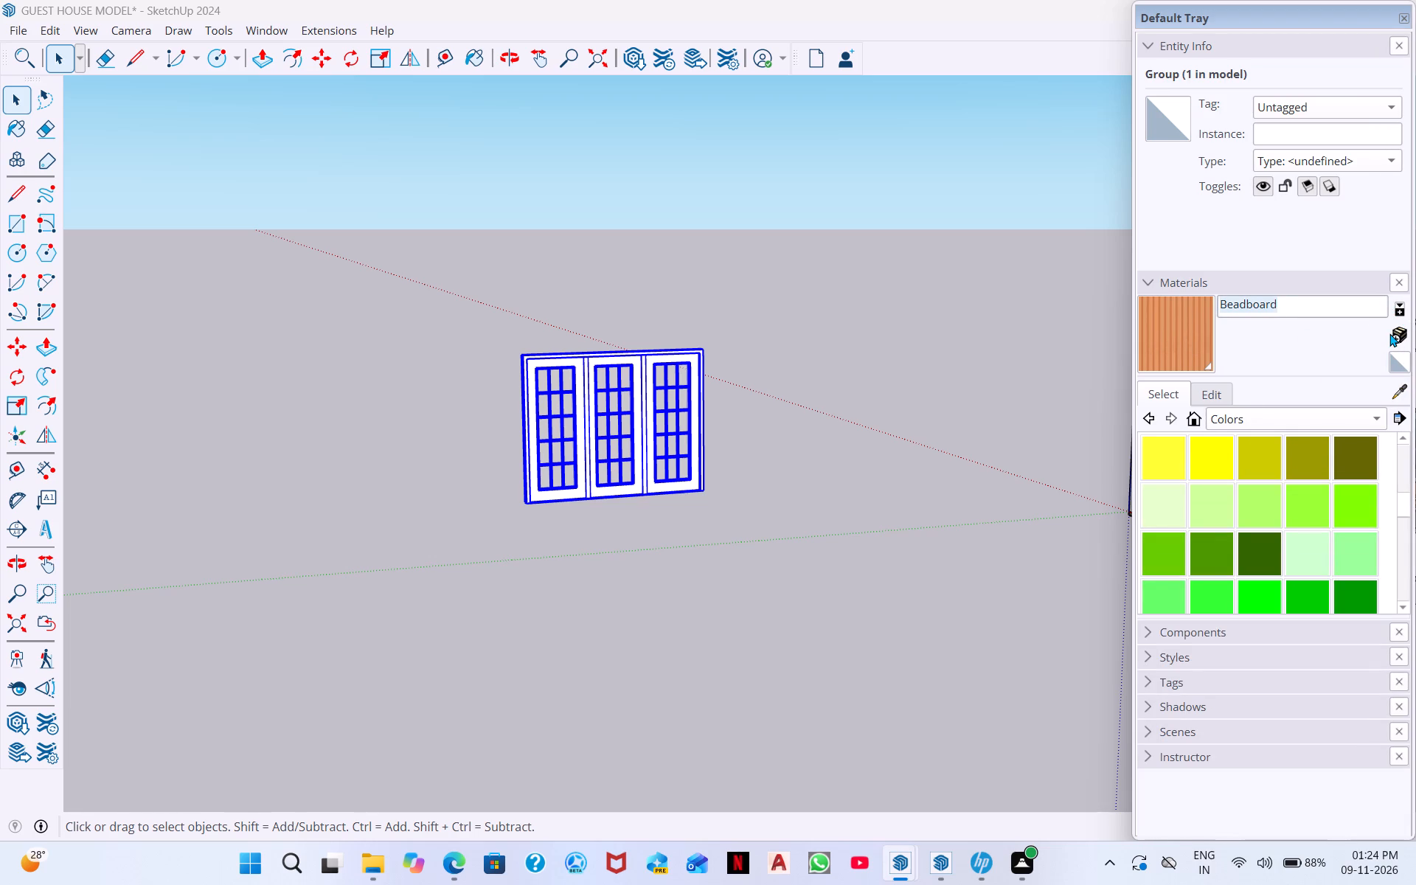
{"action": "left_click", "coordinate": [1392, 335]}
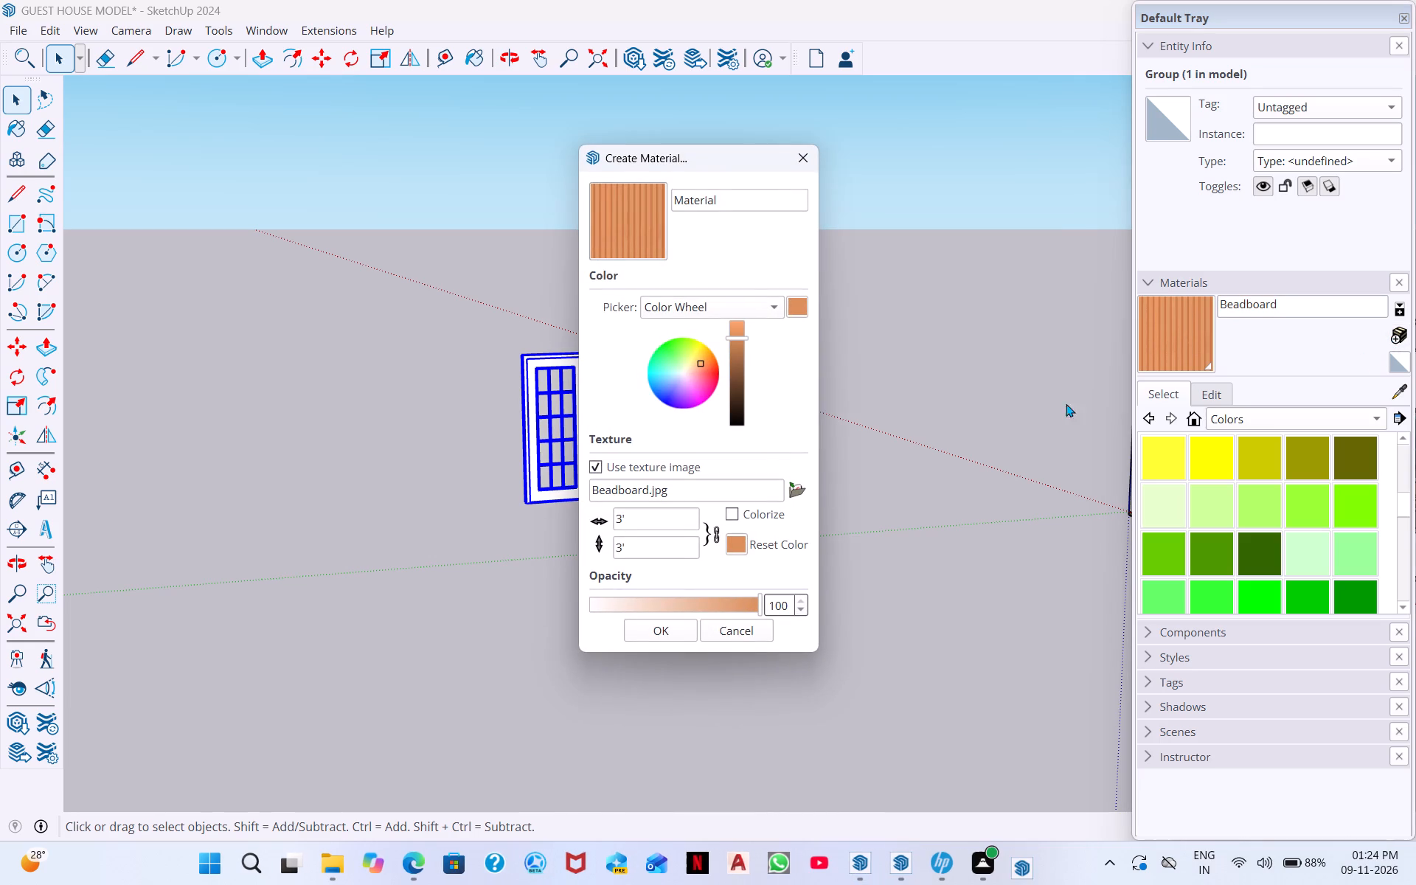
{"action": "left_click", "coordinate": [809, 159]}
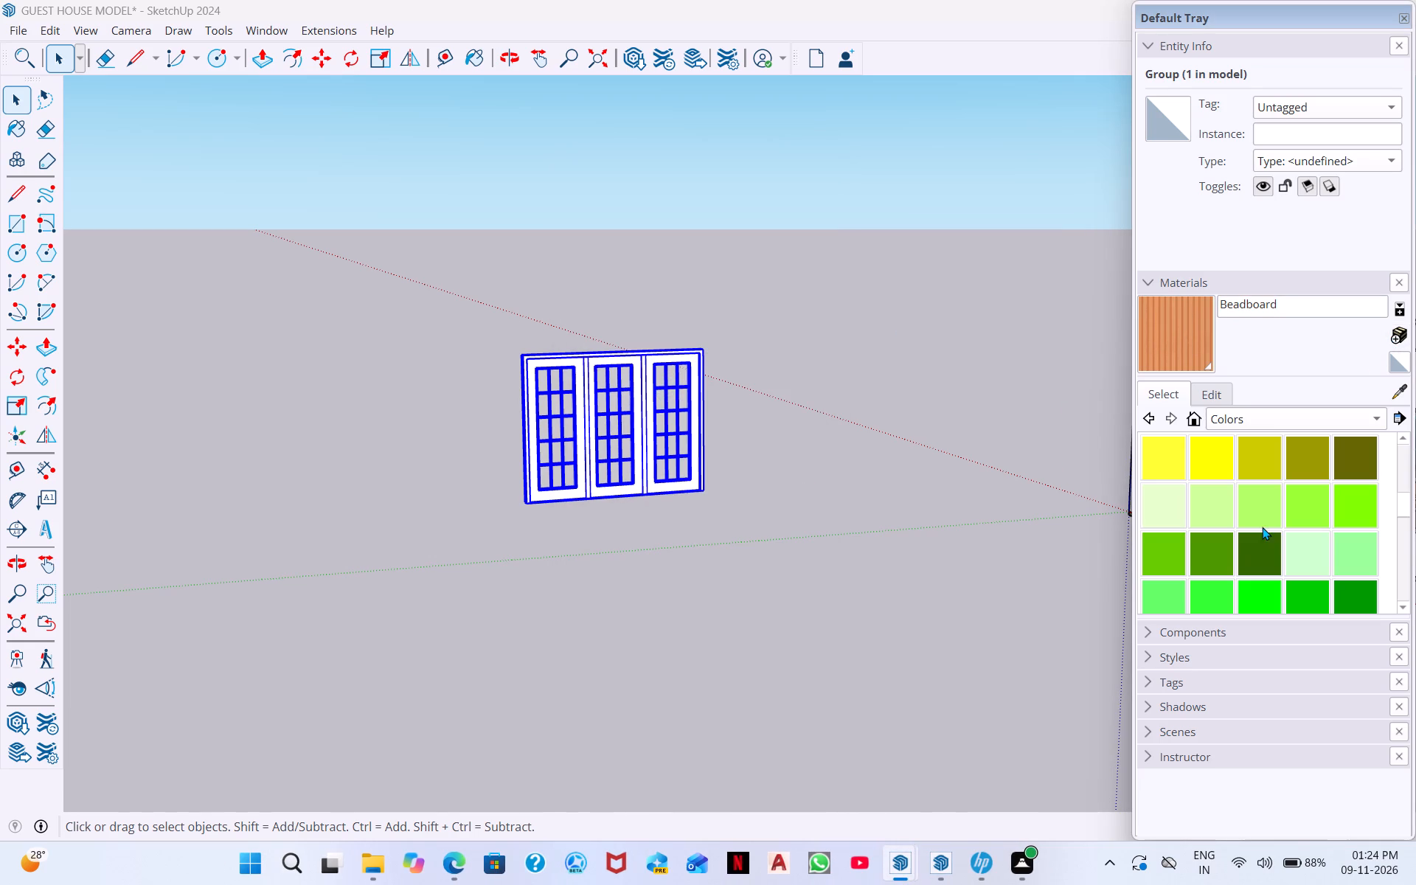
Paint the selected three-panel window group with the grey Color M05 and return to the Select tool.
{"action": "scroll", "coordinate": [1243, 493], "scroll_direction": "down", "scroll_amount": 16}
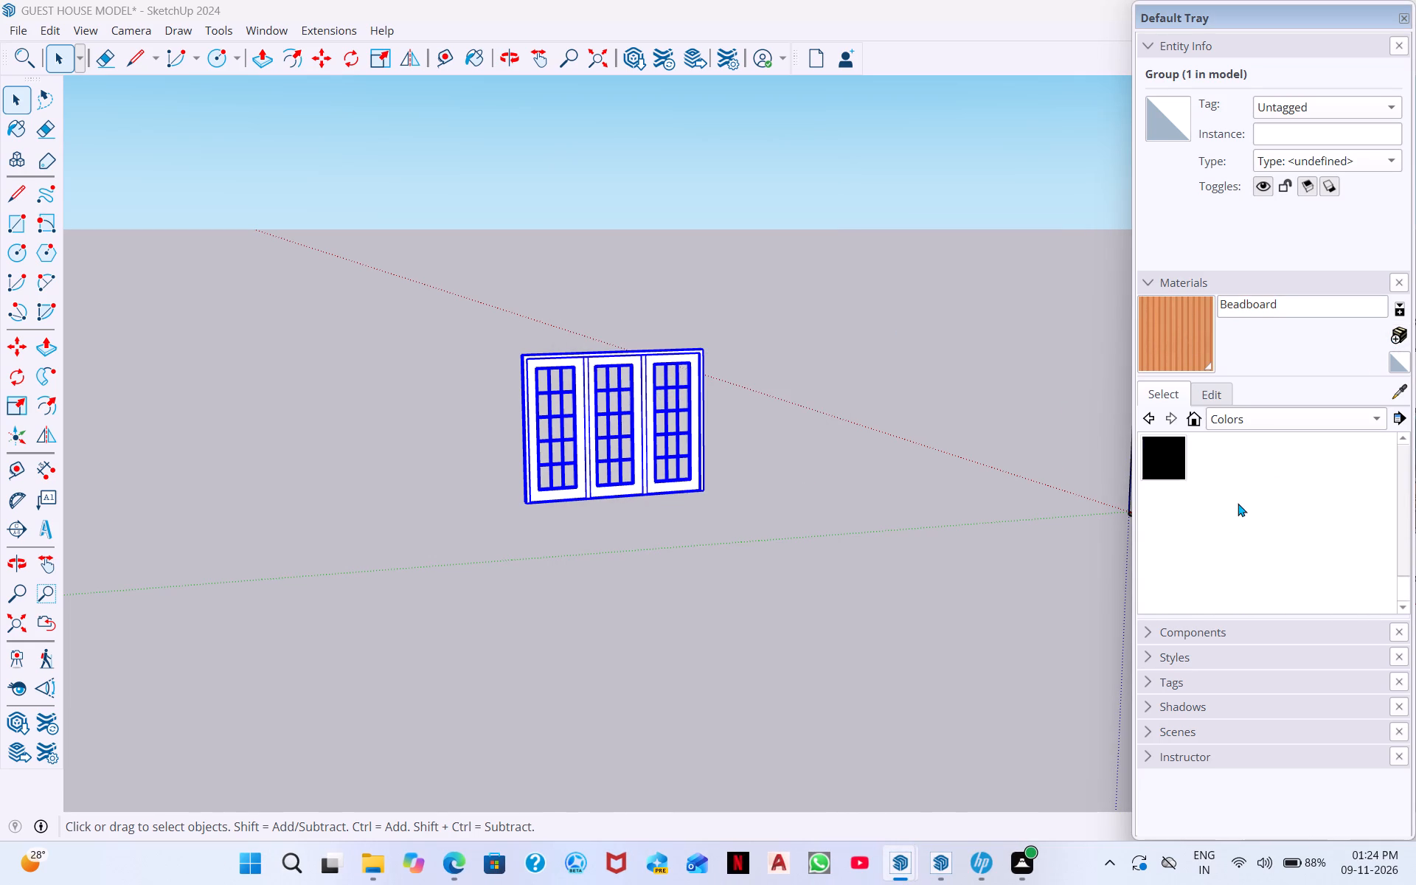
{"action": "scroll", "coordinate": [1223, 486], "scroll_direction": "up", "scroll_amount": 3}
{"action": "left_click", "coordinate": [1212, 559]}
{"action": "scroll", "coordinate": [652, 402], "scroll_direction": "up", "scroll_amount": 4}
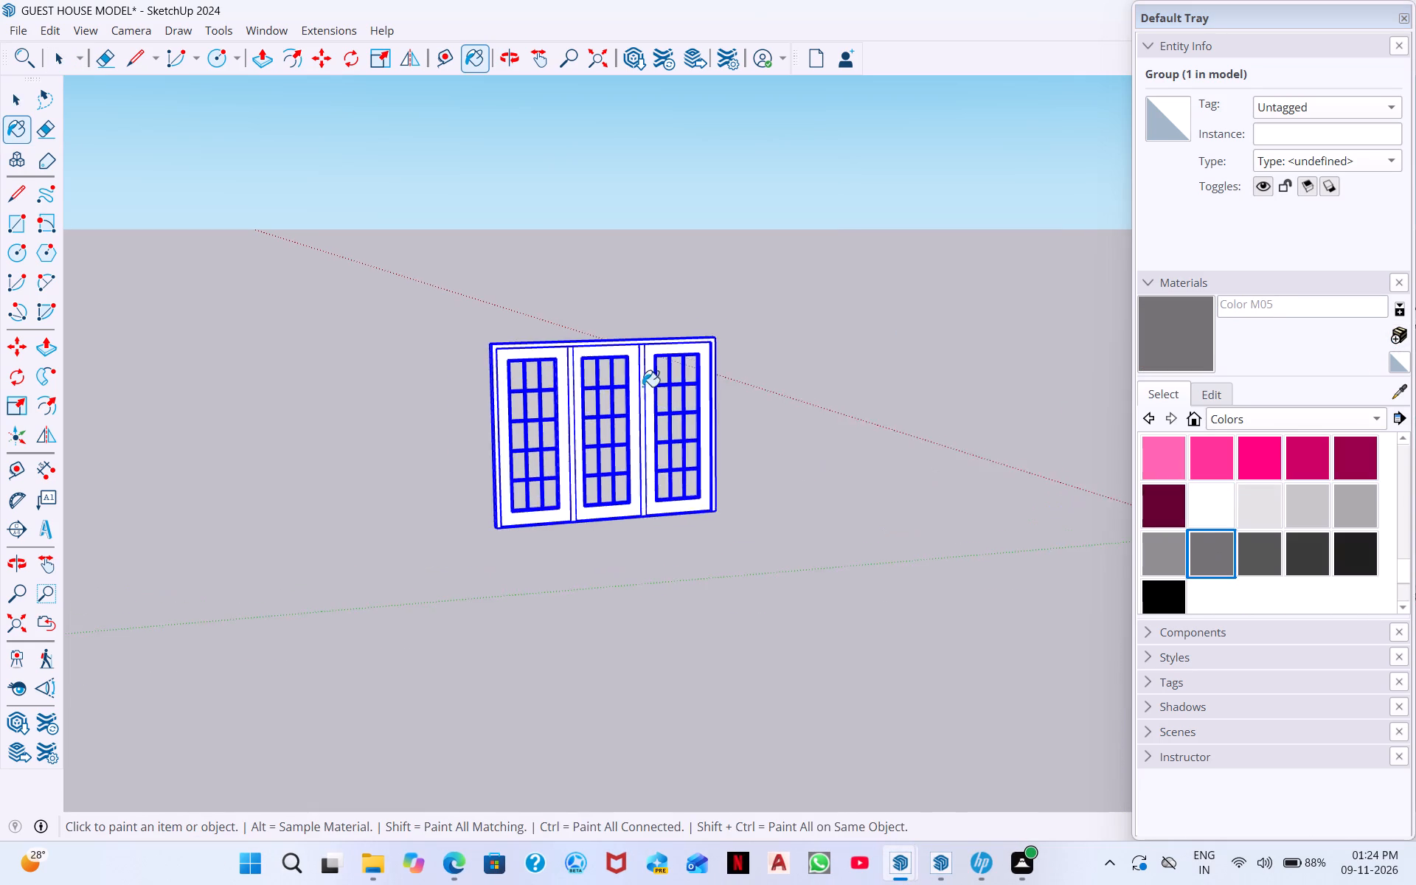
{"action": "left_click", "coordinate": [636, 369]}
{"action": "scroll", "coordinate": [591, 393], "scroll_direction": "up", "scroll_amount": 8}
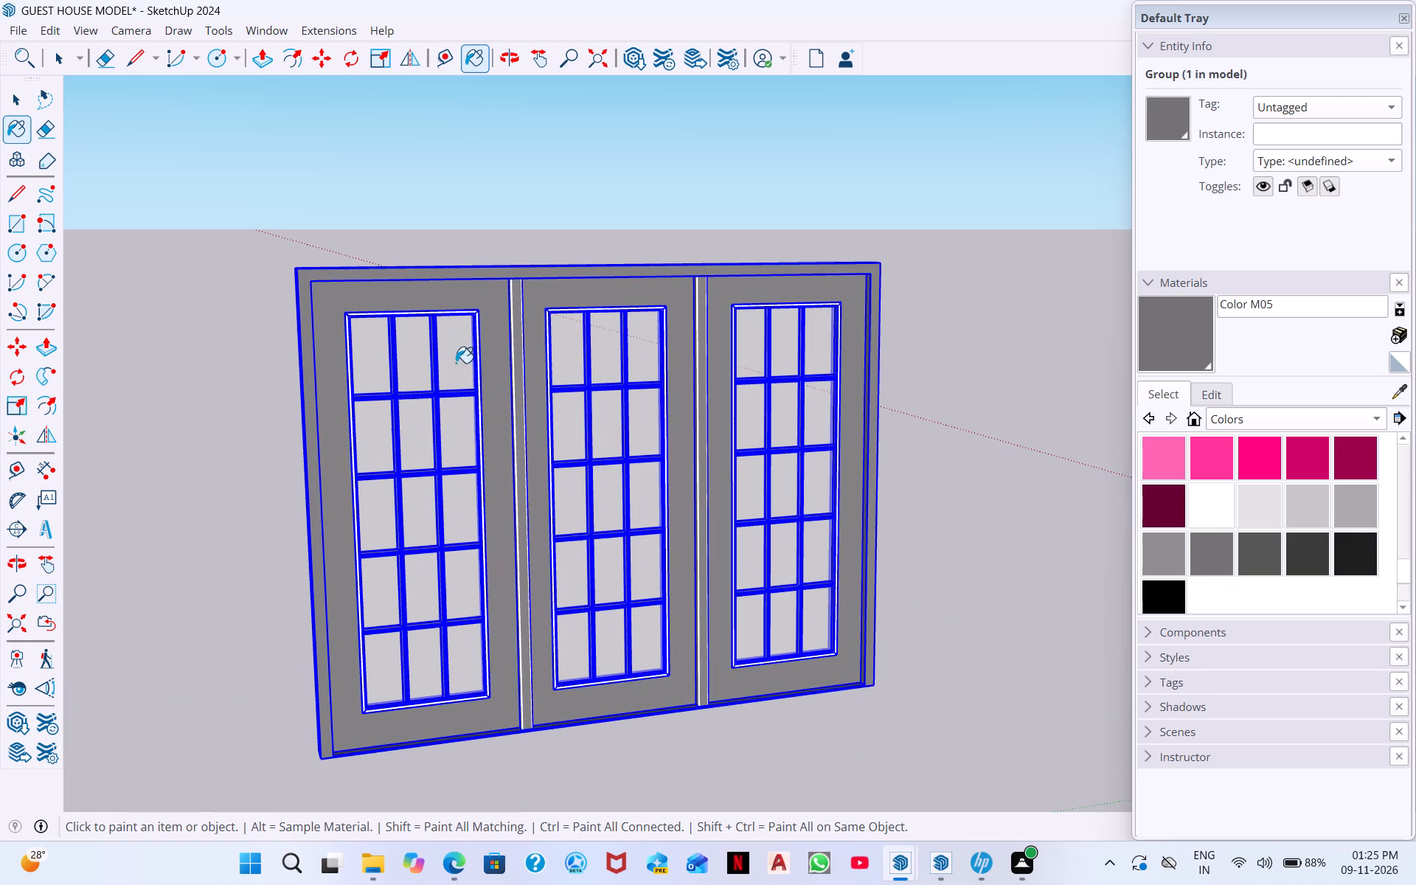
{"action": "left_click", "coordinate": [511, 376]}
{"action": "double_click", "coordinate": [512, 377]}
{"action": "scroll", "coordinate": [558, 443], "scroll_direction": "down", "scroll_amount": 3}
{"action": "key", "text": "space"}
{"action": "scroll", "coordinate": [574, 466], "scroll_direction": "down", "scroll_amount": 2}
{"action": "key", "text": "space"}
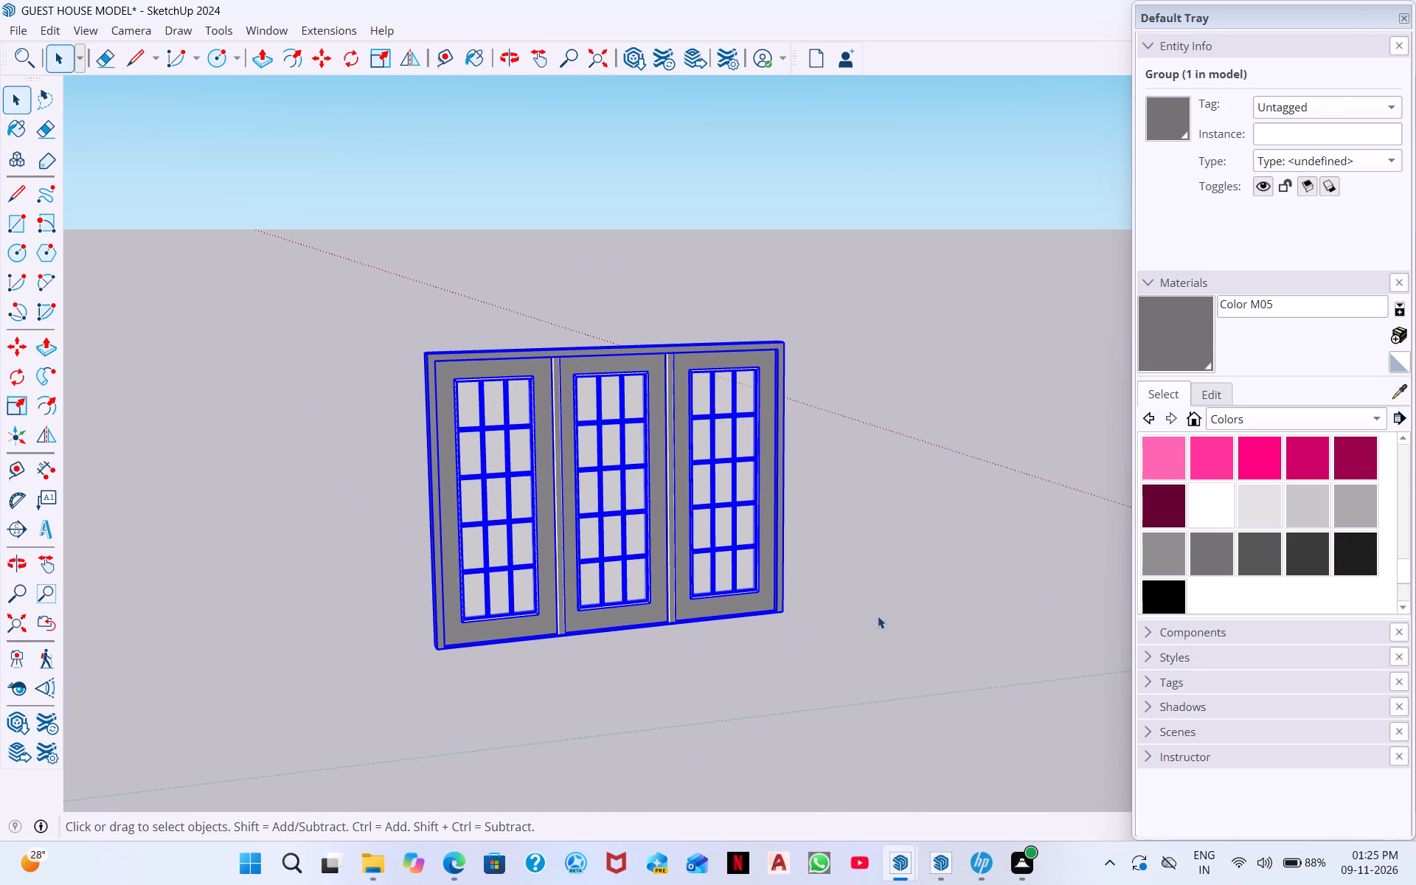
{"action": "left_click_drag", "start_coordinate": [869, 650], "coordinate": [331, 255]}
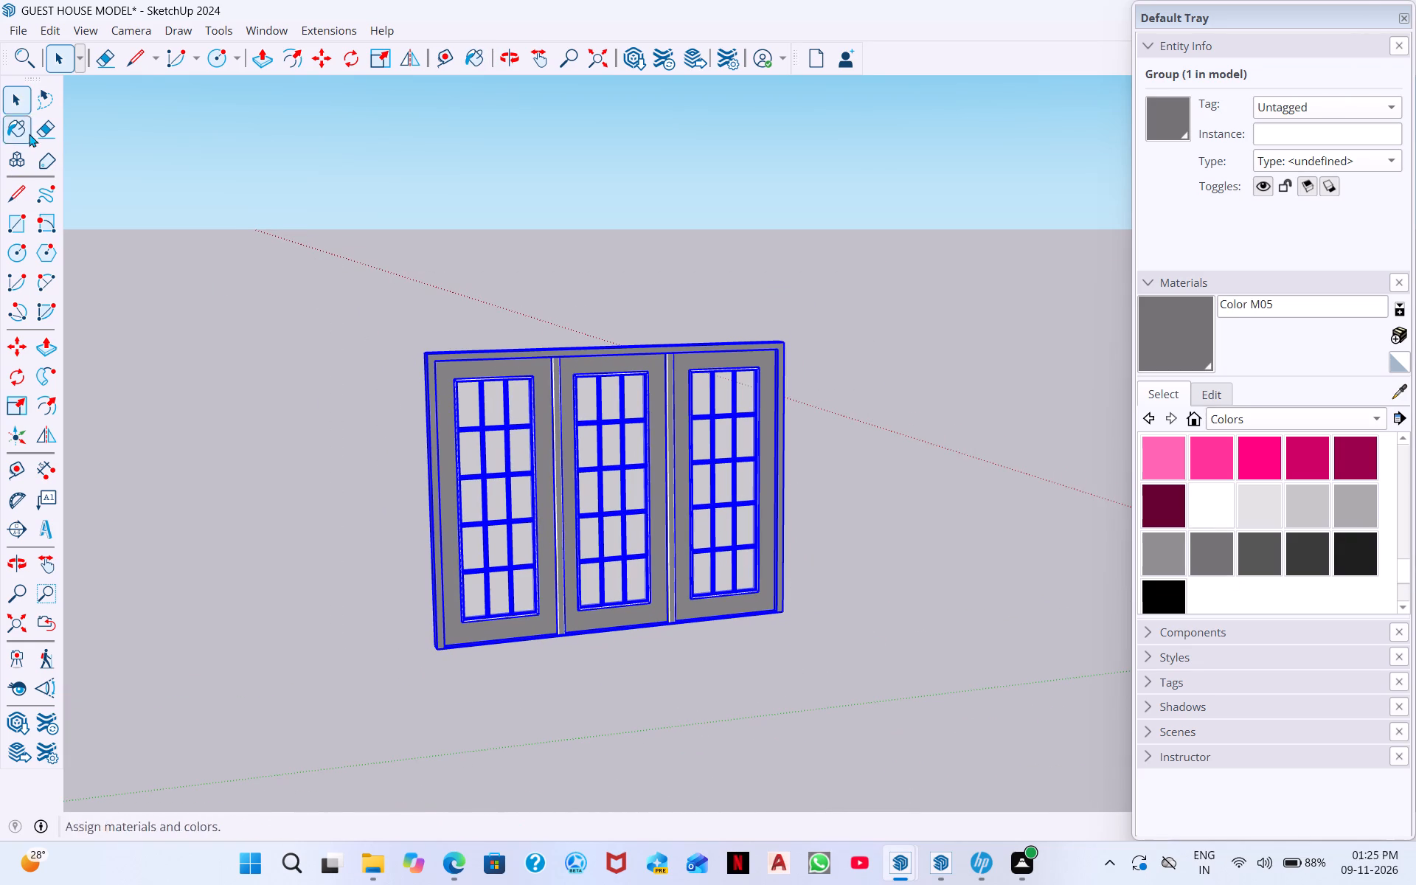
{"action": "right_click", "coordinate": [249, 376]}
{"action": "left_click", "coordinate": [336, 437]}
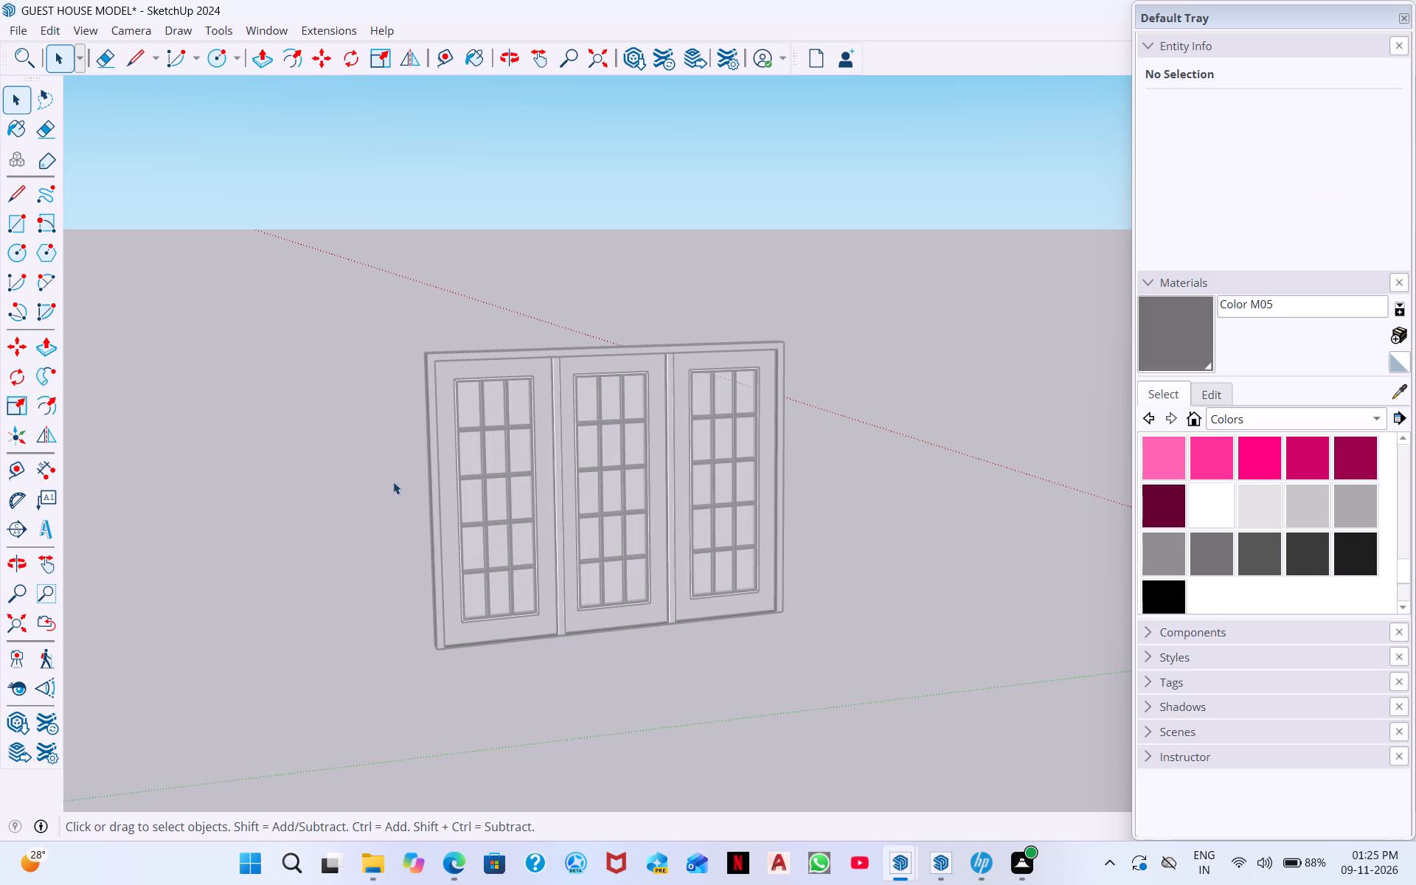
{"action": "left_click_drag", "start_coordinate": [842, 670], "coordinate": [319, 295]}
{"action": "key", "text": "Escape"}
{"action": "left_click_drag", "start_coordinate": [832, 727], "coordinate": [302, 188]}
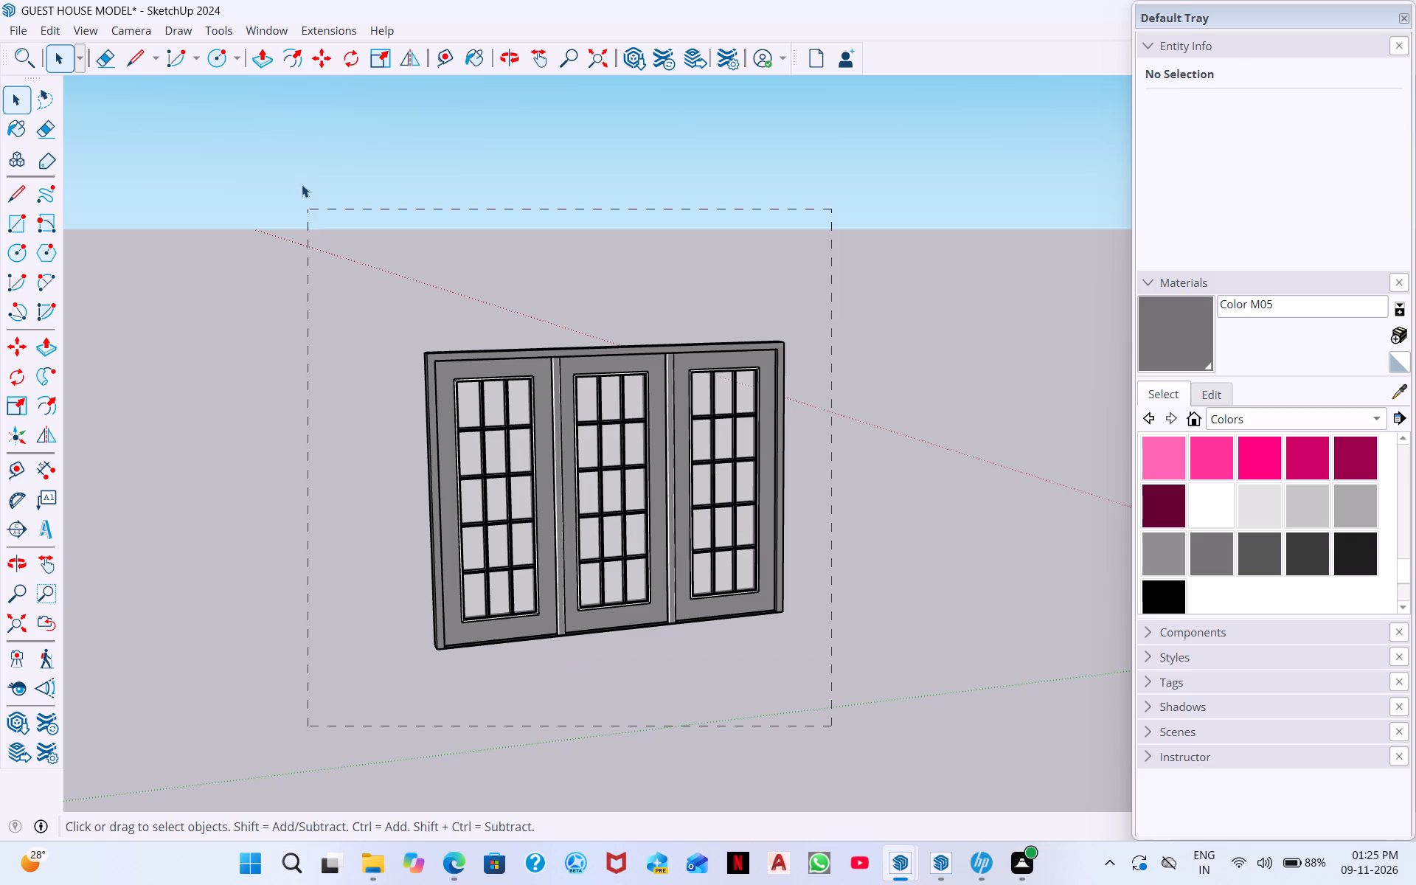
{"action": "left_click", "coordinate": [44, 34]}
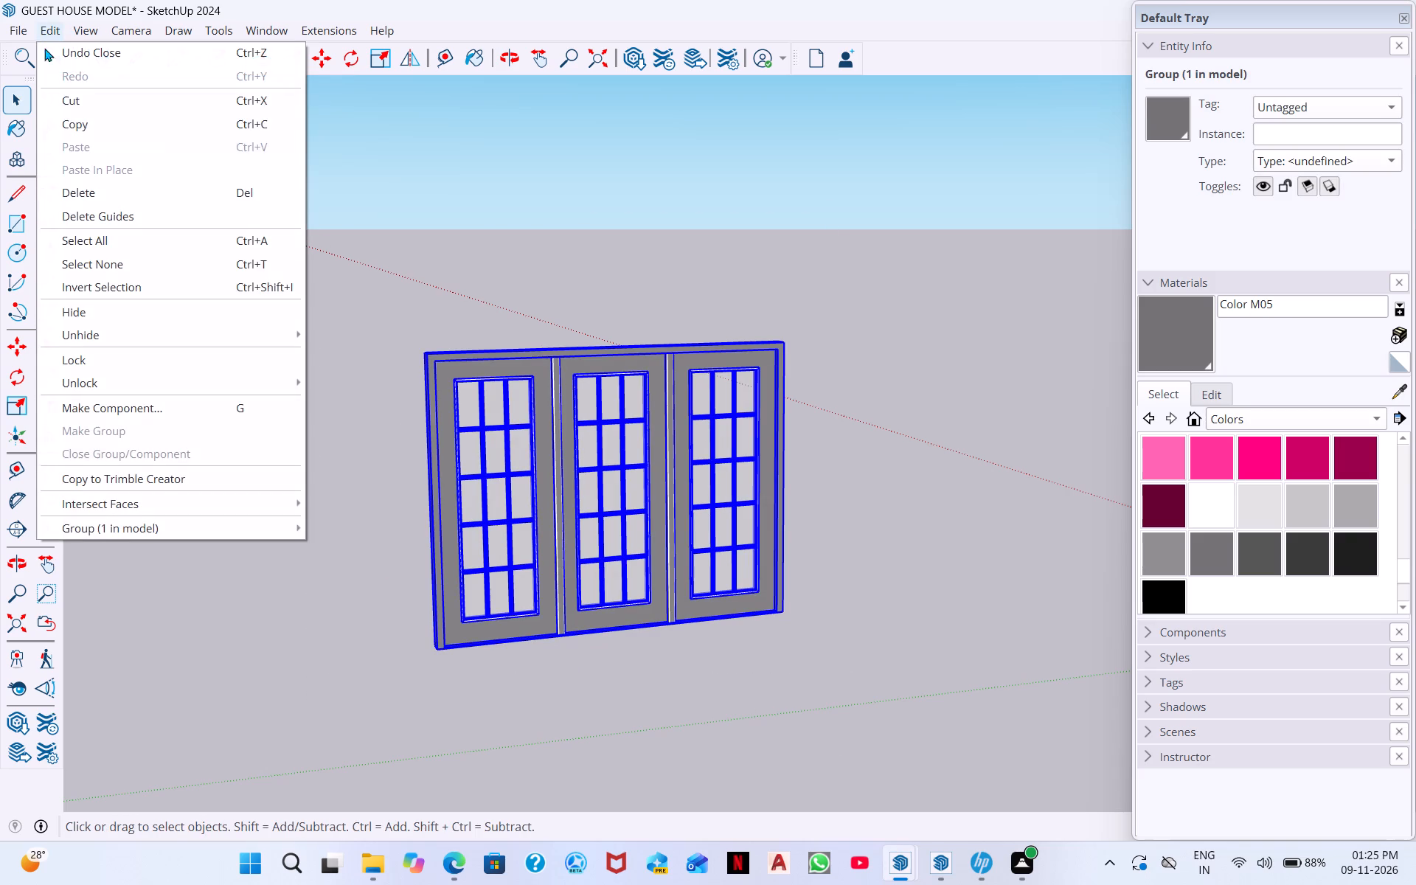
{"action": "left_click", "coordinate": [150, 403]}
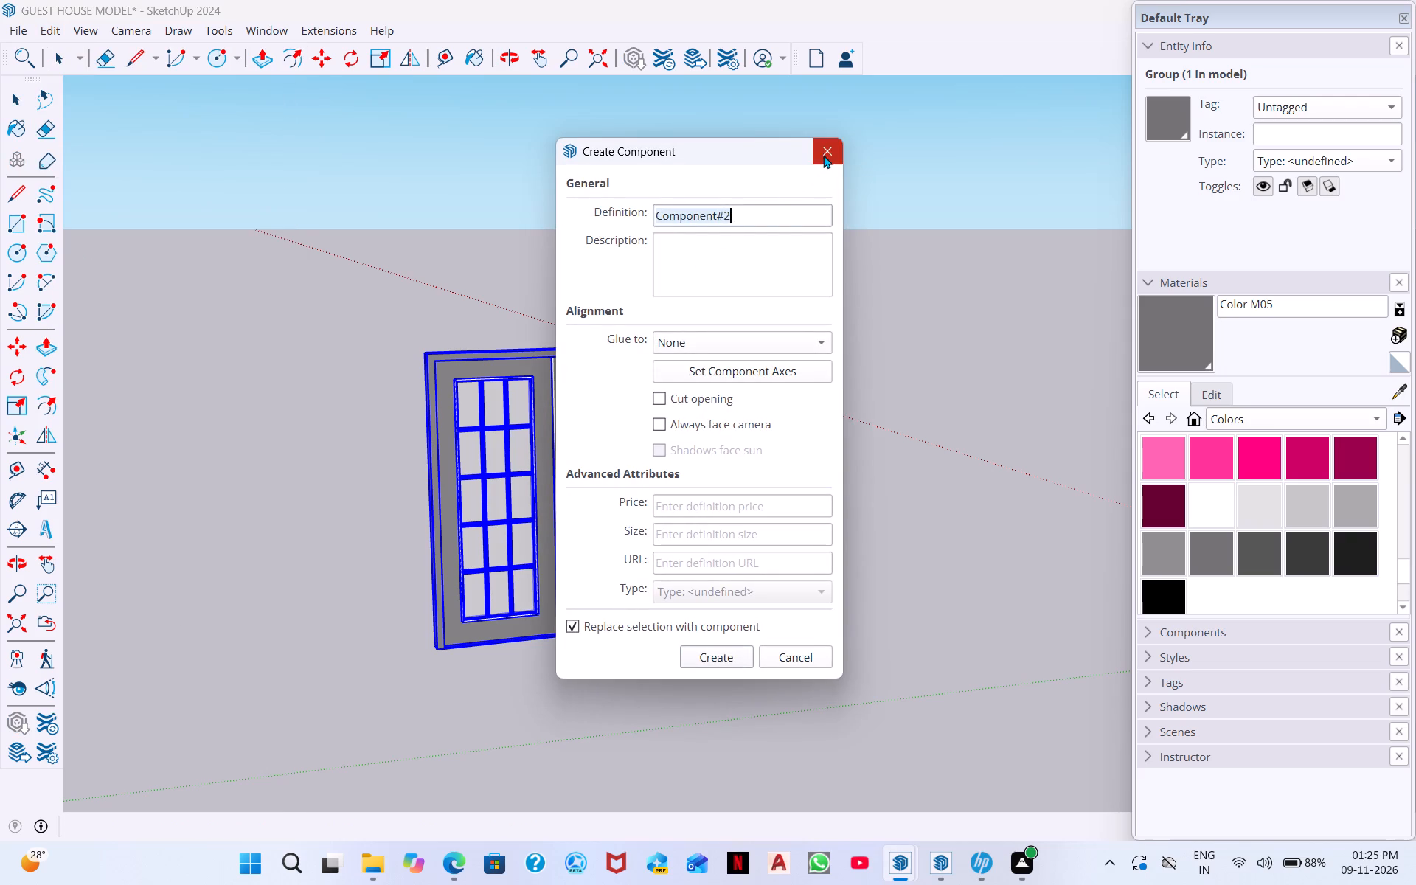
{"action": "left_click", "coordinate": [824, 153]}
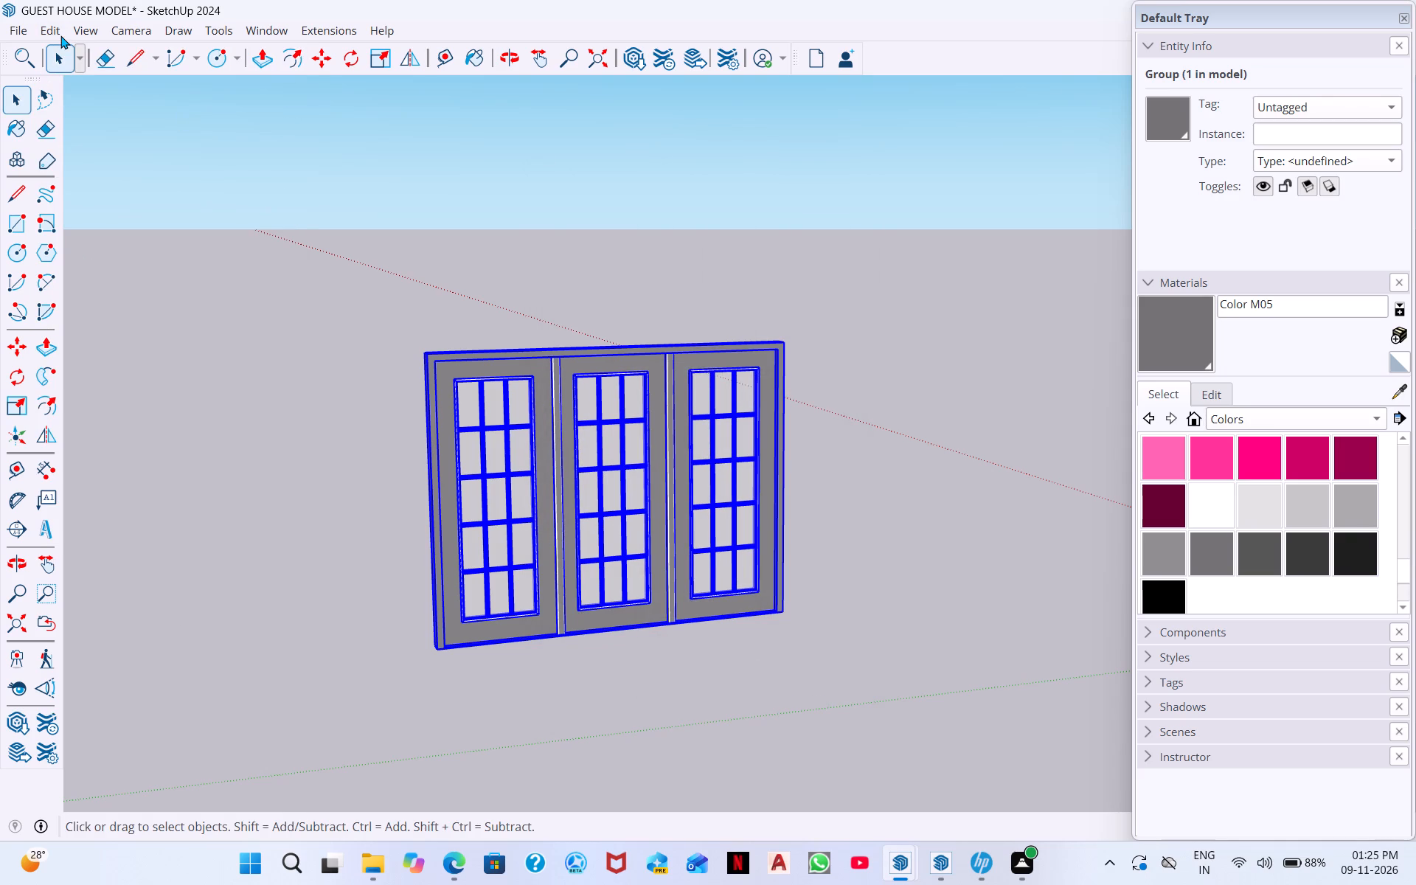
Convert the window group into a component glued to Any with Cut opening enabled, replacing the selection, and deselect it.
{"action": "left_click", "coordinate": [60, 35]}
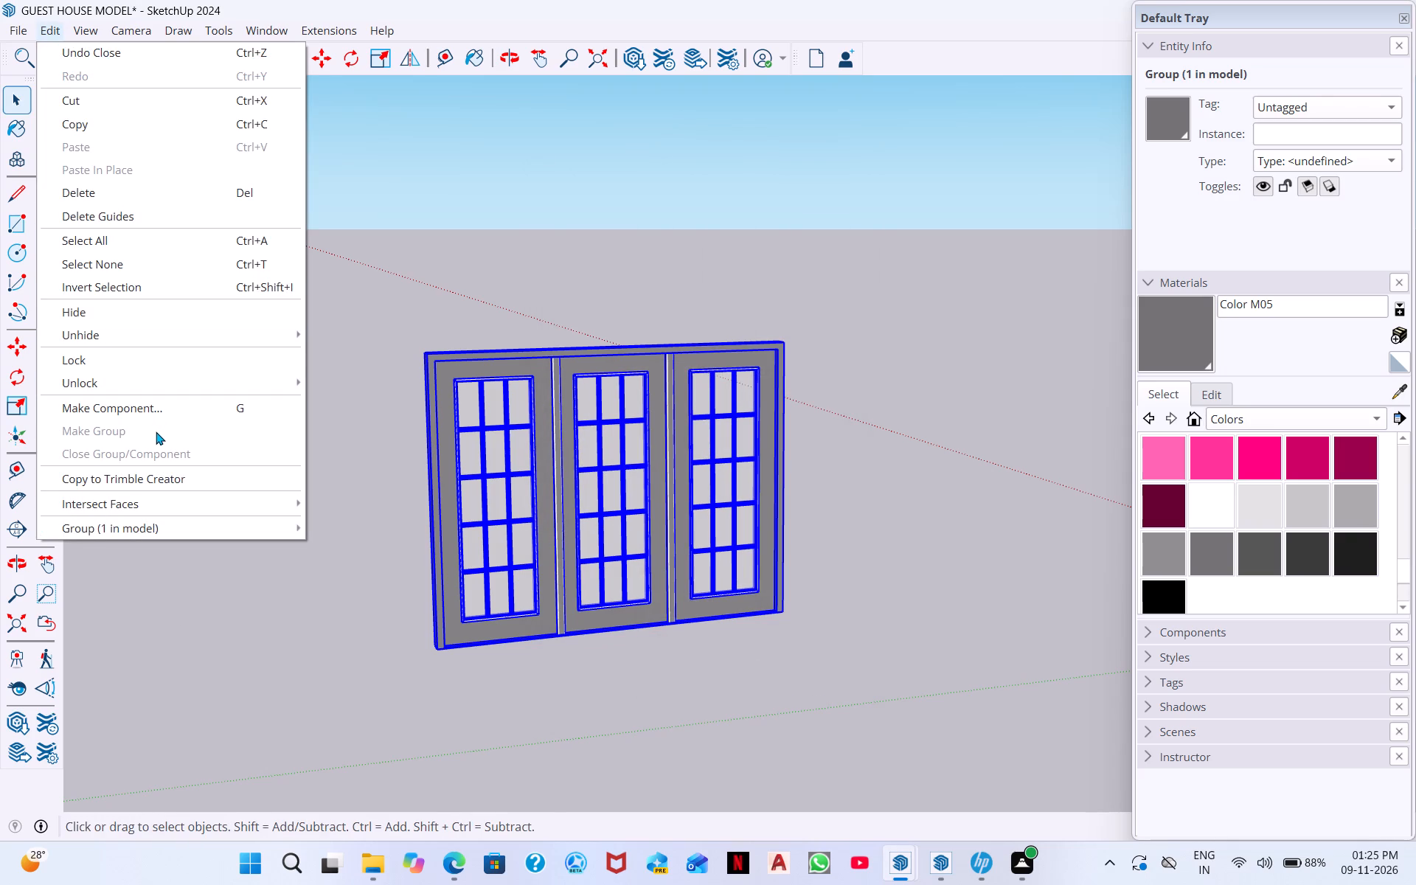
{"action": "left_click", "coordinate": [251, 529]}
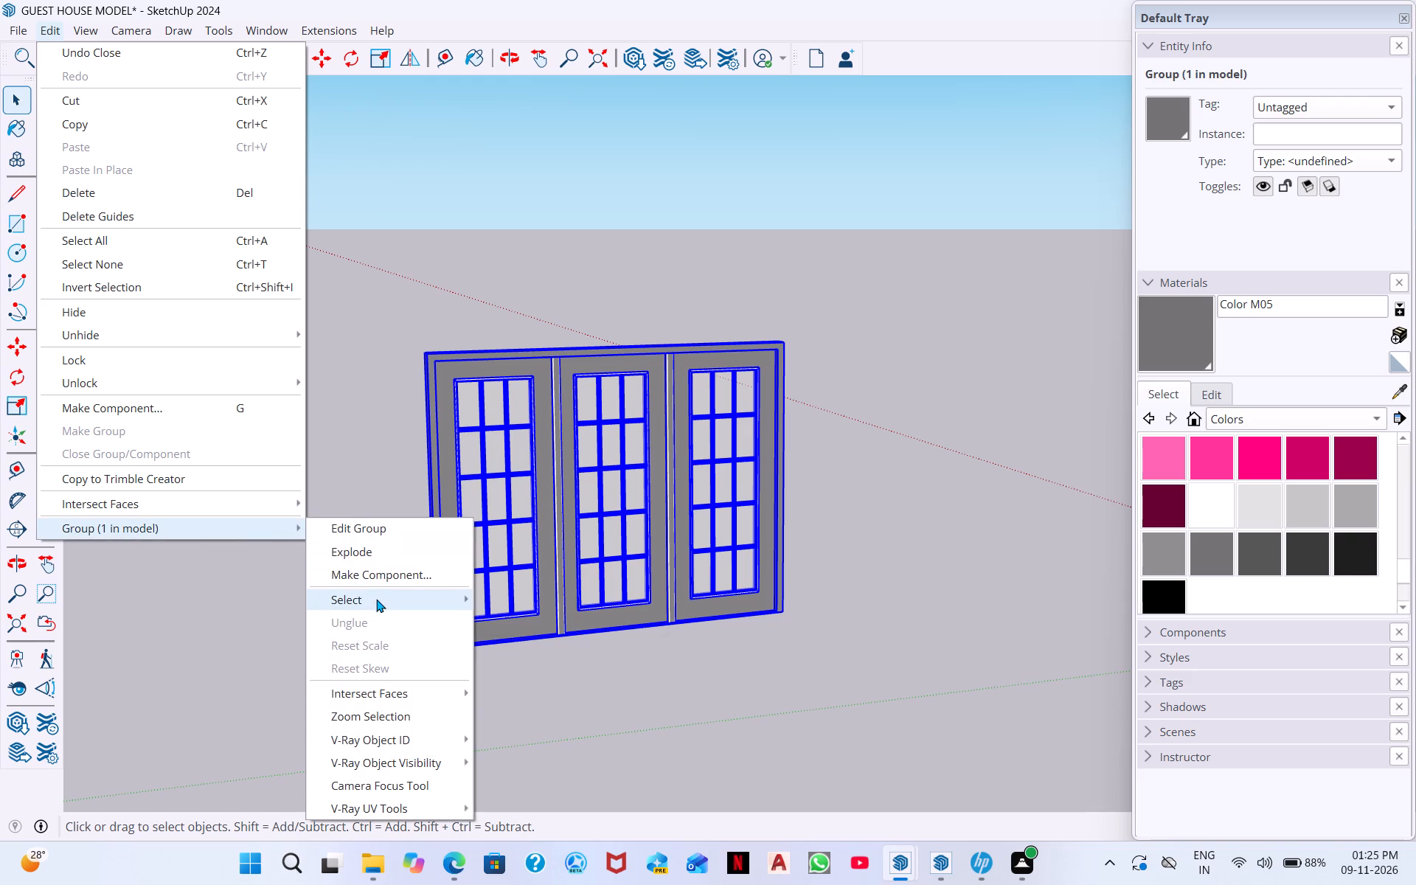
{"action": "left_click", "coordinate": [408, 578]}
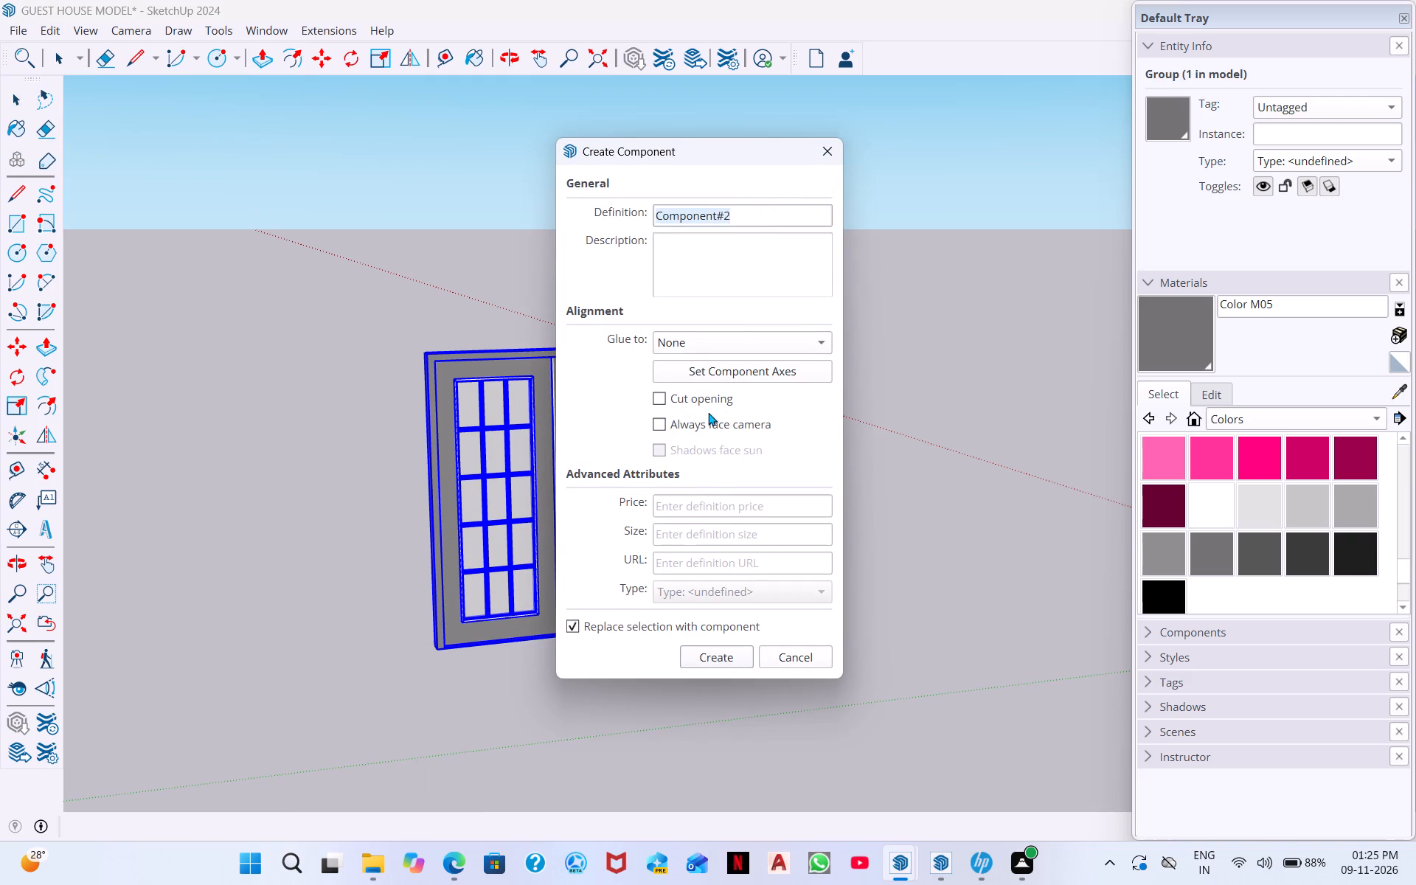
{"action": "left_click", "coordinate": [665, 350]}
{"action": "double_click", "coordinate": [673, 371]}
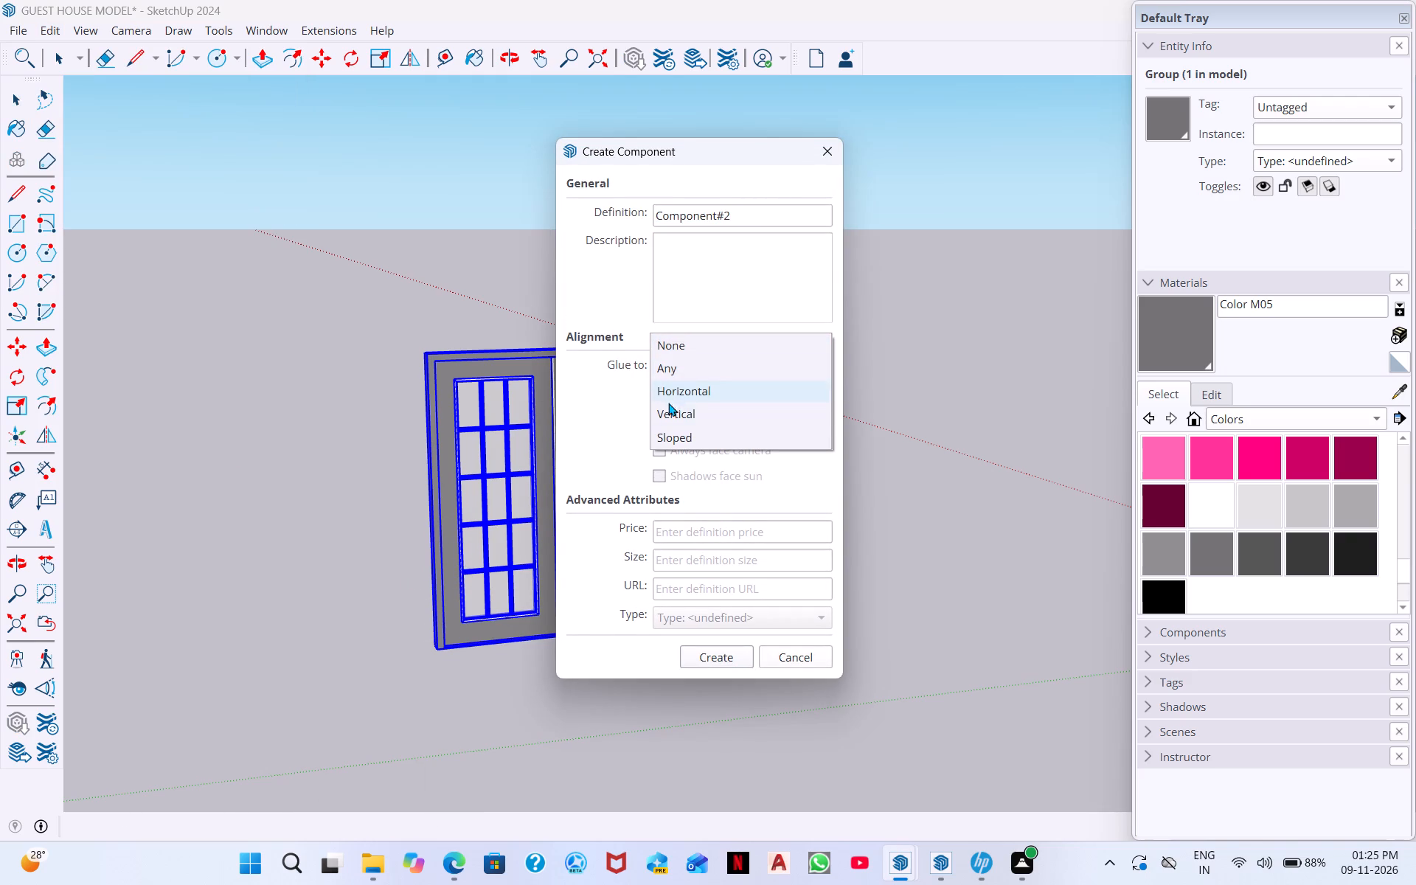
{"action": "left_click", "coordinate": [670, 363]}
{"action": "left_click", "coordinate": [661, 426]}
{"action": "left_click_drag", "start_coordinate": [700, 613], "coordinate": [725, 656]}
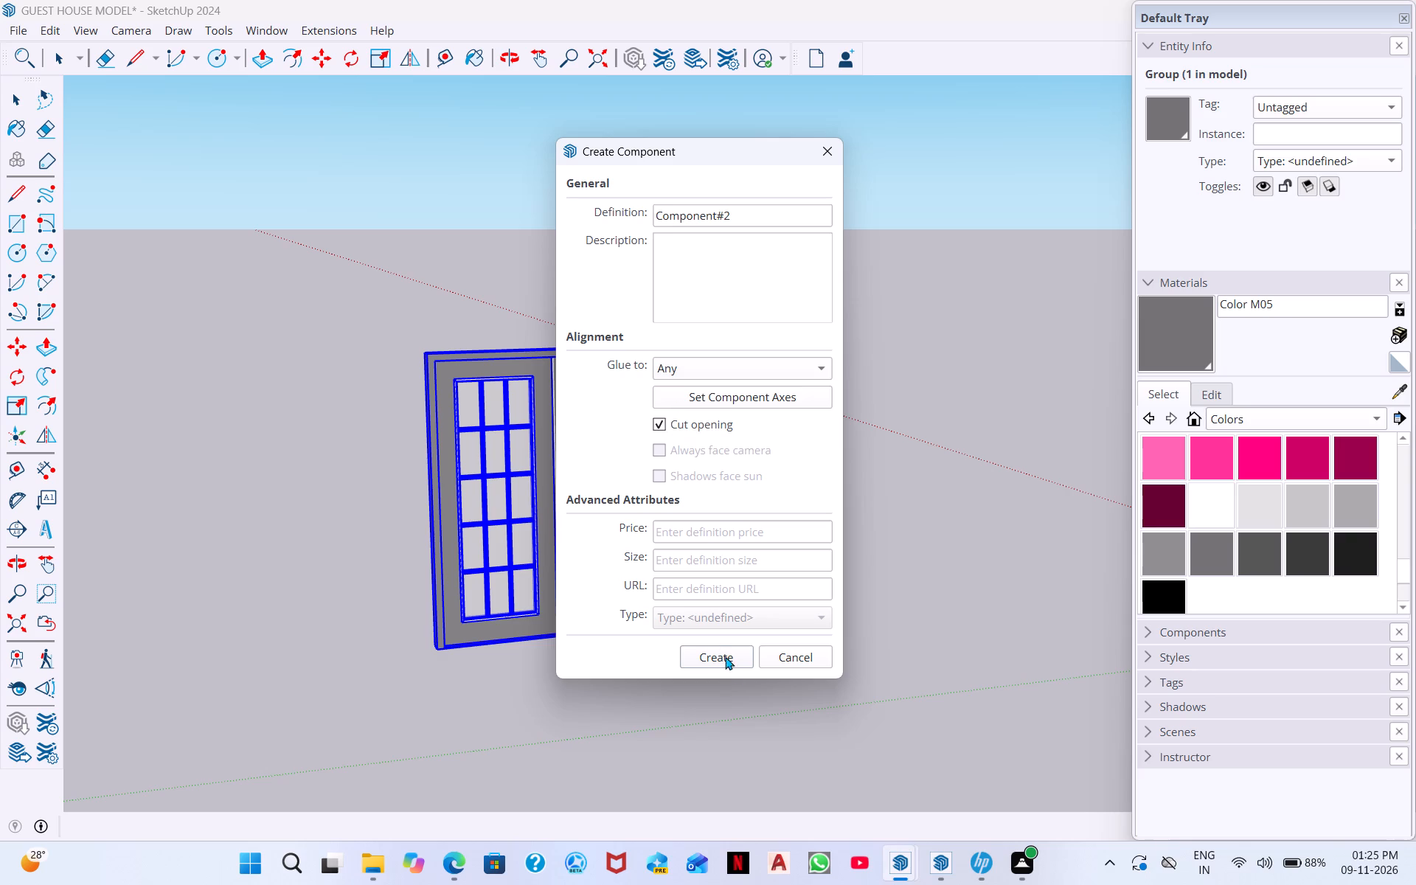
{"action": "left_click_drag", "start_coordinate": [725, 656], "coordinate": [731, 670]}
{"action": "left_click", "coordinate": [730, 669]}
{"action": "left_click", "coordinate": [724, 662]}
{"action": "key", "text": "space"}
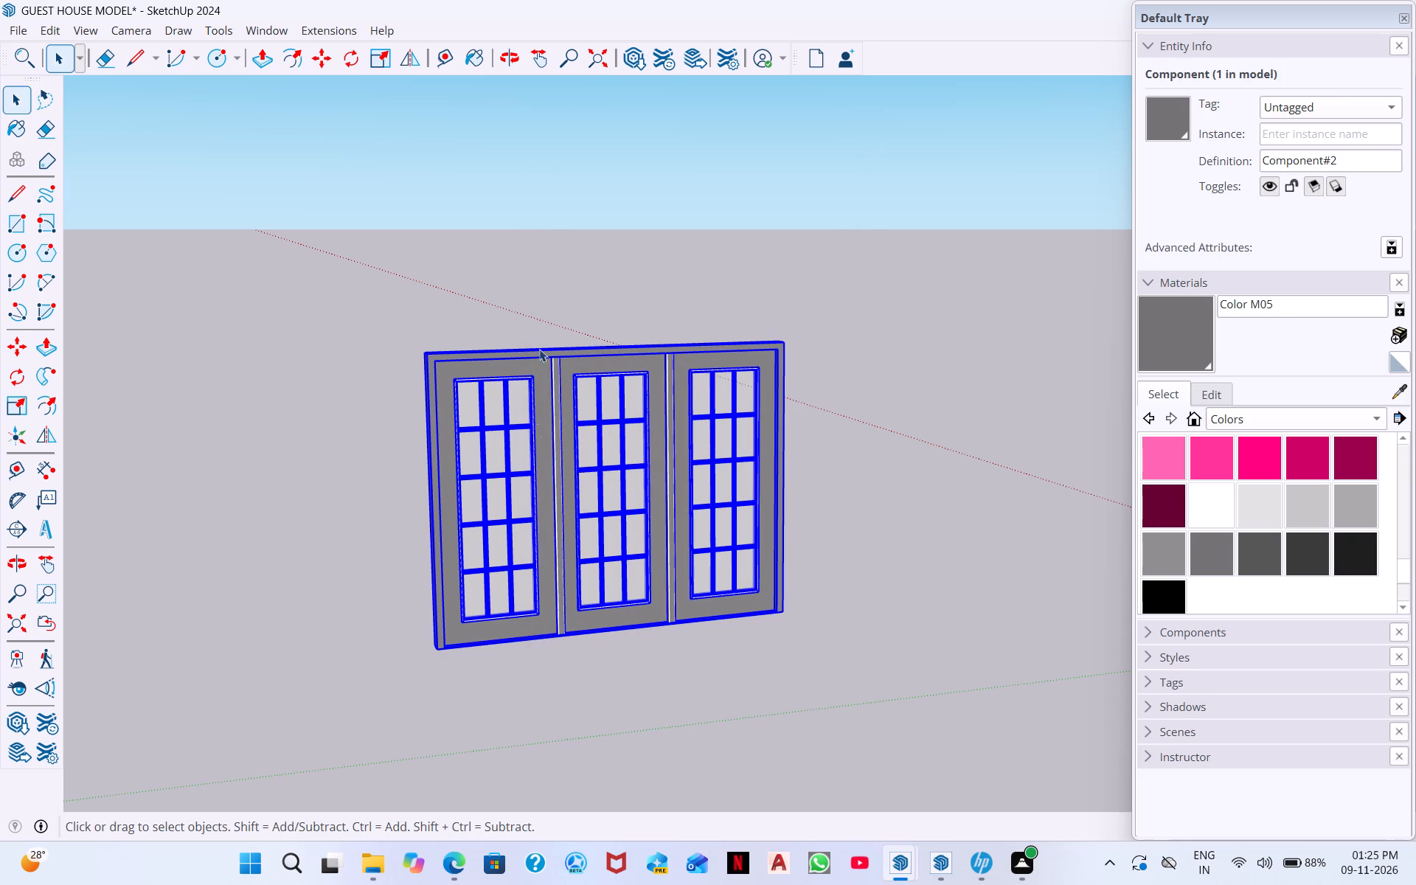
{"action": "left_click", "coordinate": [537, 428]}
{"action": "left_click", "coordinate": [541, 277]}
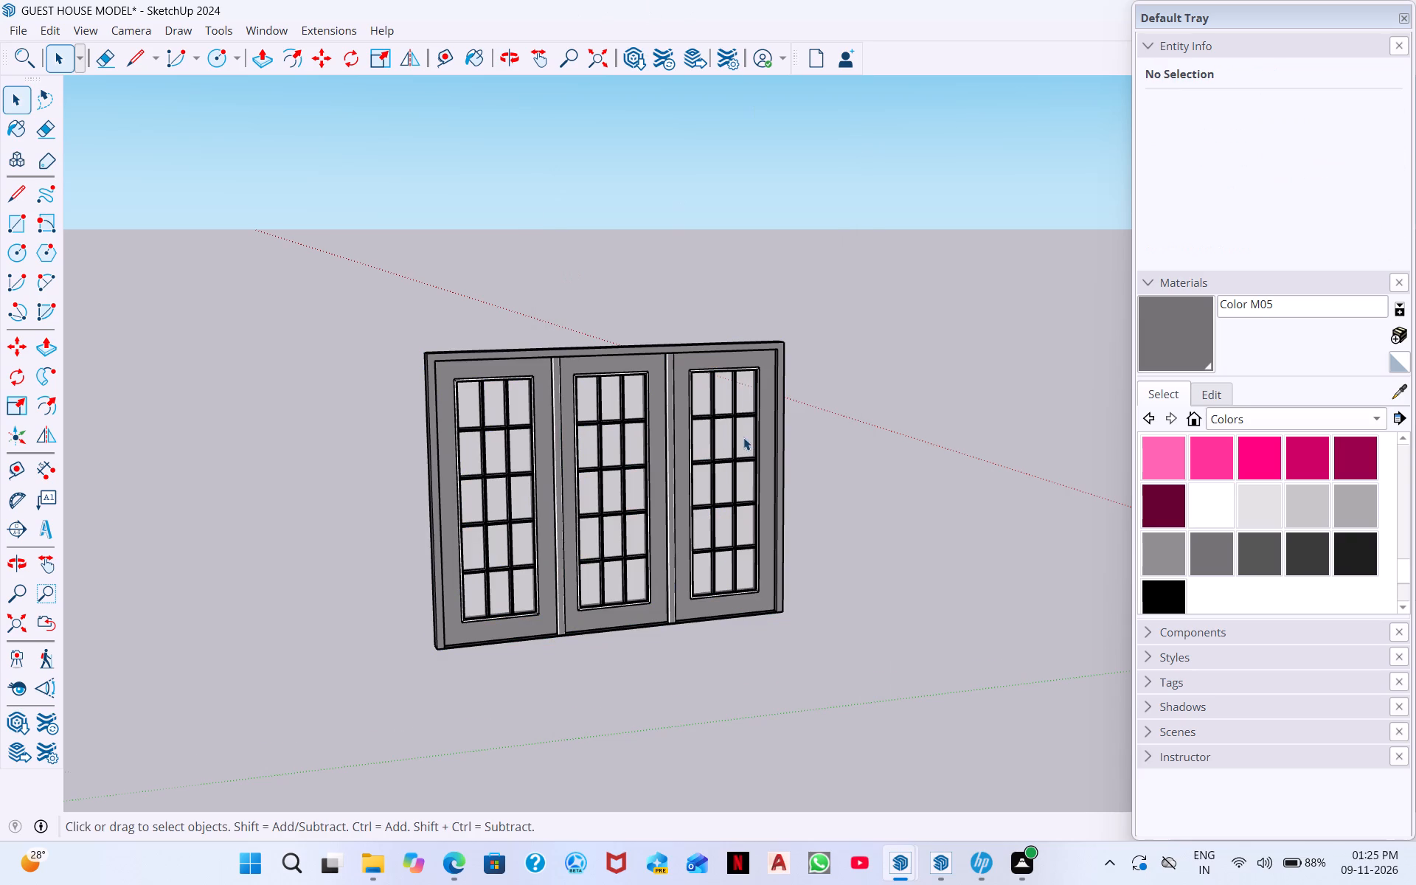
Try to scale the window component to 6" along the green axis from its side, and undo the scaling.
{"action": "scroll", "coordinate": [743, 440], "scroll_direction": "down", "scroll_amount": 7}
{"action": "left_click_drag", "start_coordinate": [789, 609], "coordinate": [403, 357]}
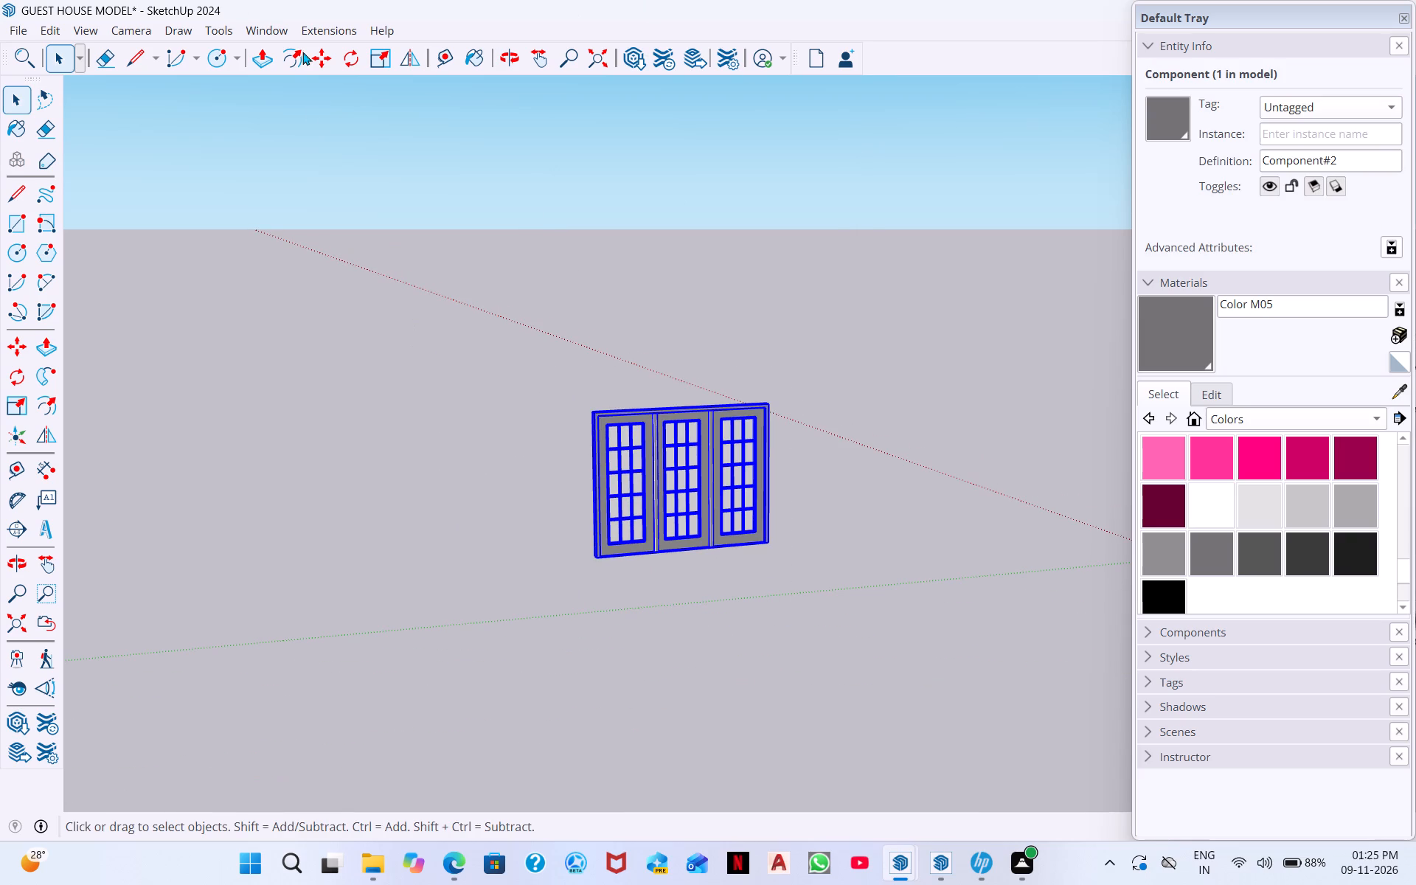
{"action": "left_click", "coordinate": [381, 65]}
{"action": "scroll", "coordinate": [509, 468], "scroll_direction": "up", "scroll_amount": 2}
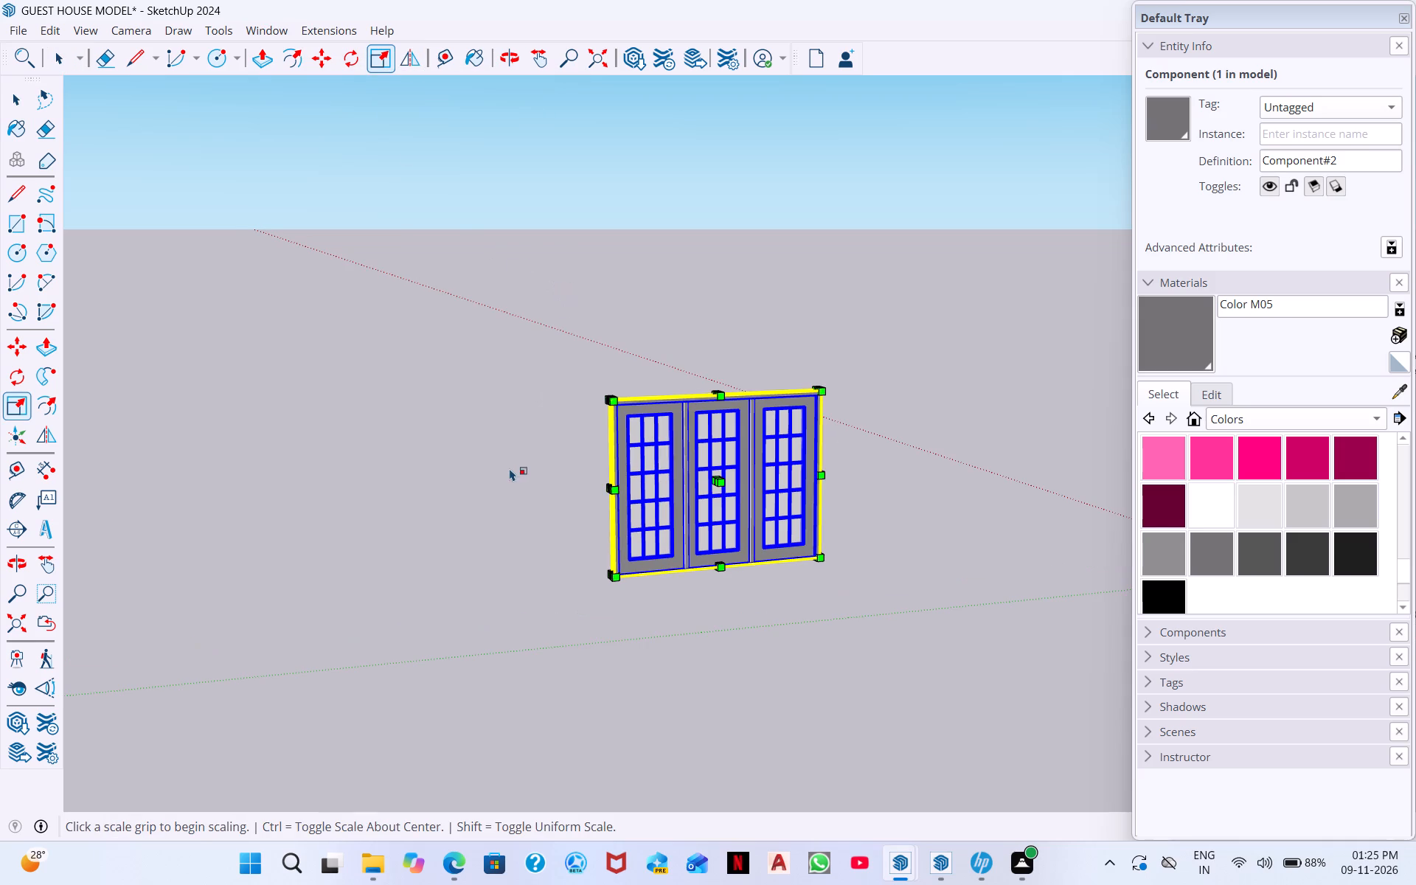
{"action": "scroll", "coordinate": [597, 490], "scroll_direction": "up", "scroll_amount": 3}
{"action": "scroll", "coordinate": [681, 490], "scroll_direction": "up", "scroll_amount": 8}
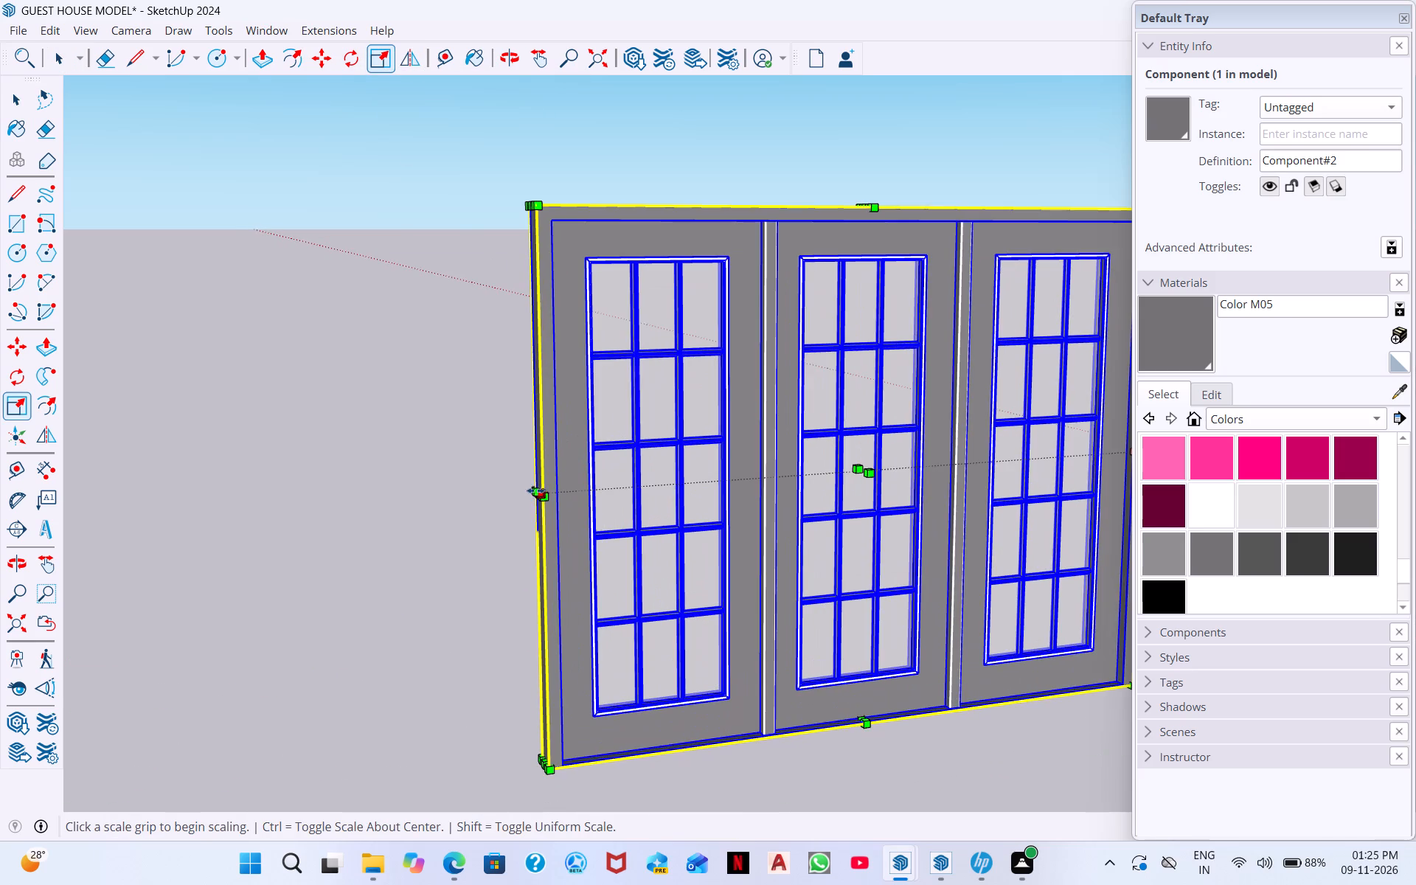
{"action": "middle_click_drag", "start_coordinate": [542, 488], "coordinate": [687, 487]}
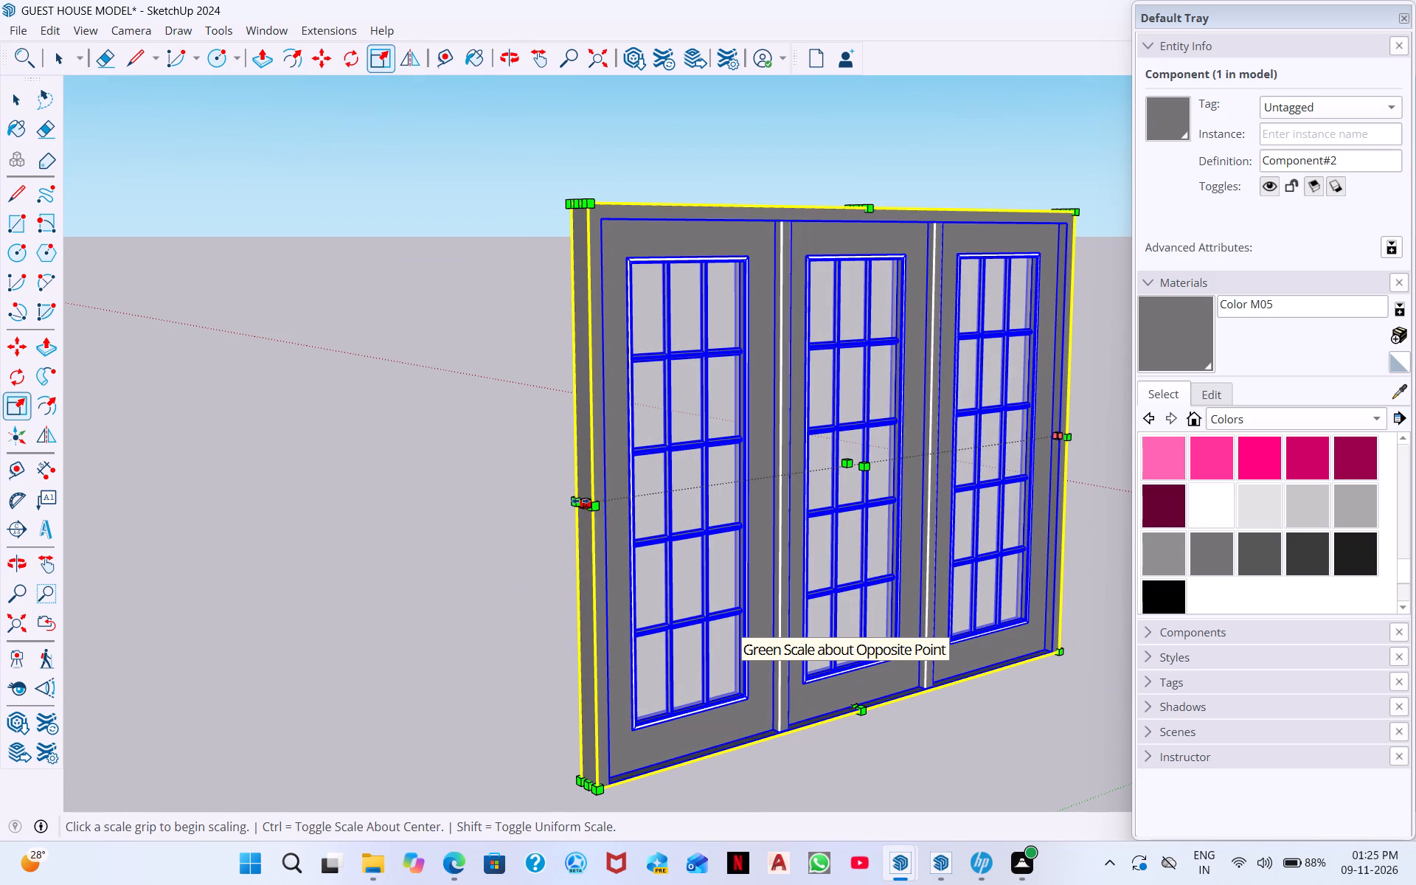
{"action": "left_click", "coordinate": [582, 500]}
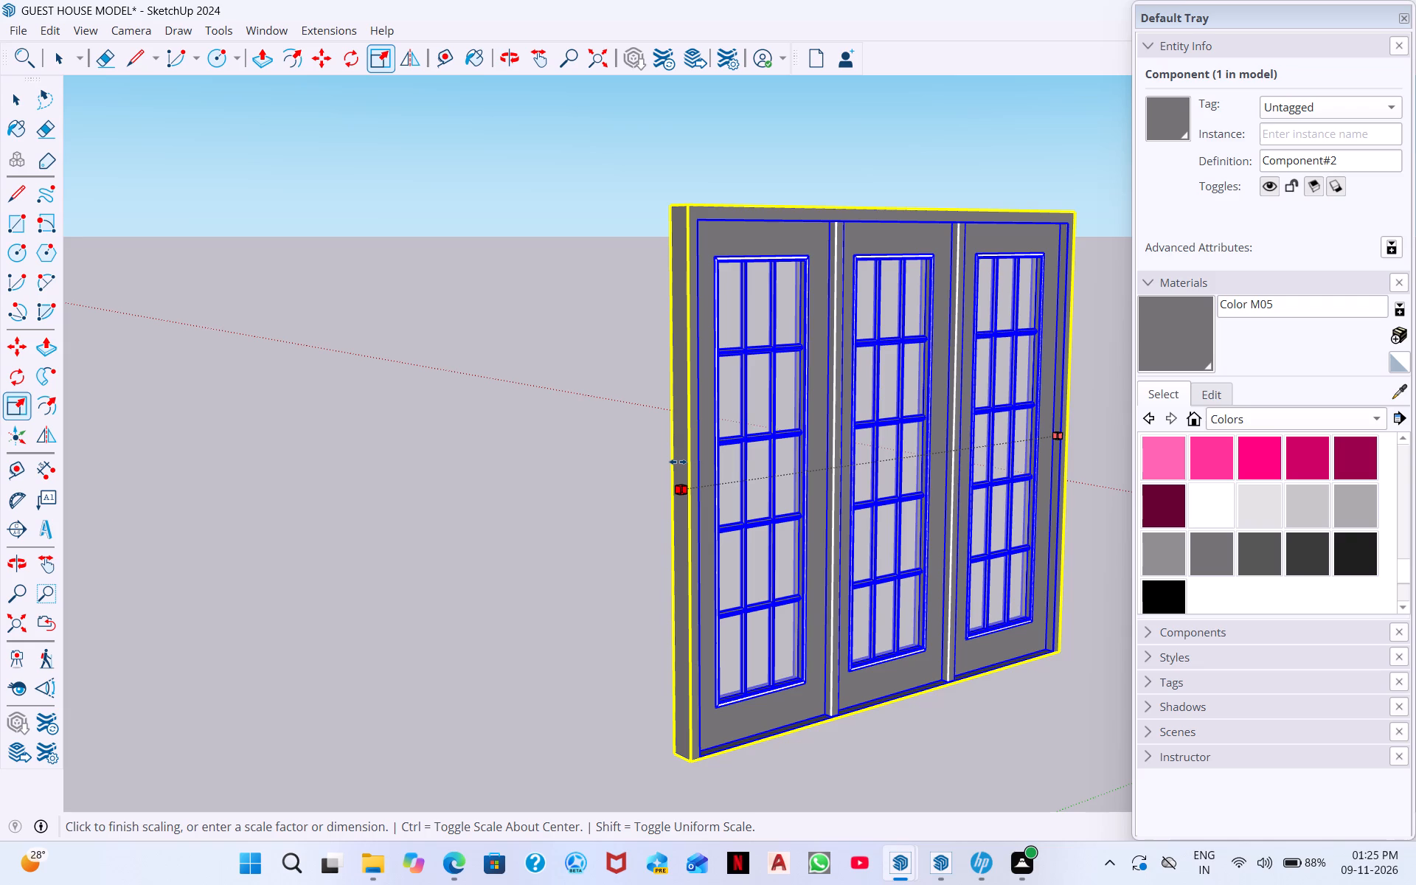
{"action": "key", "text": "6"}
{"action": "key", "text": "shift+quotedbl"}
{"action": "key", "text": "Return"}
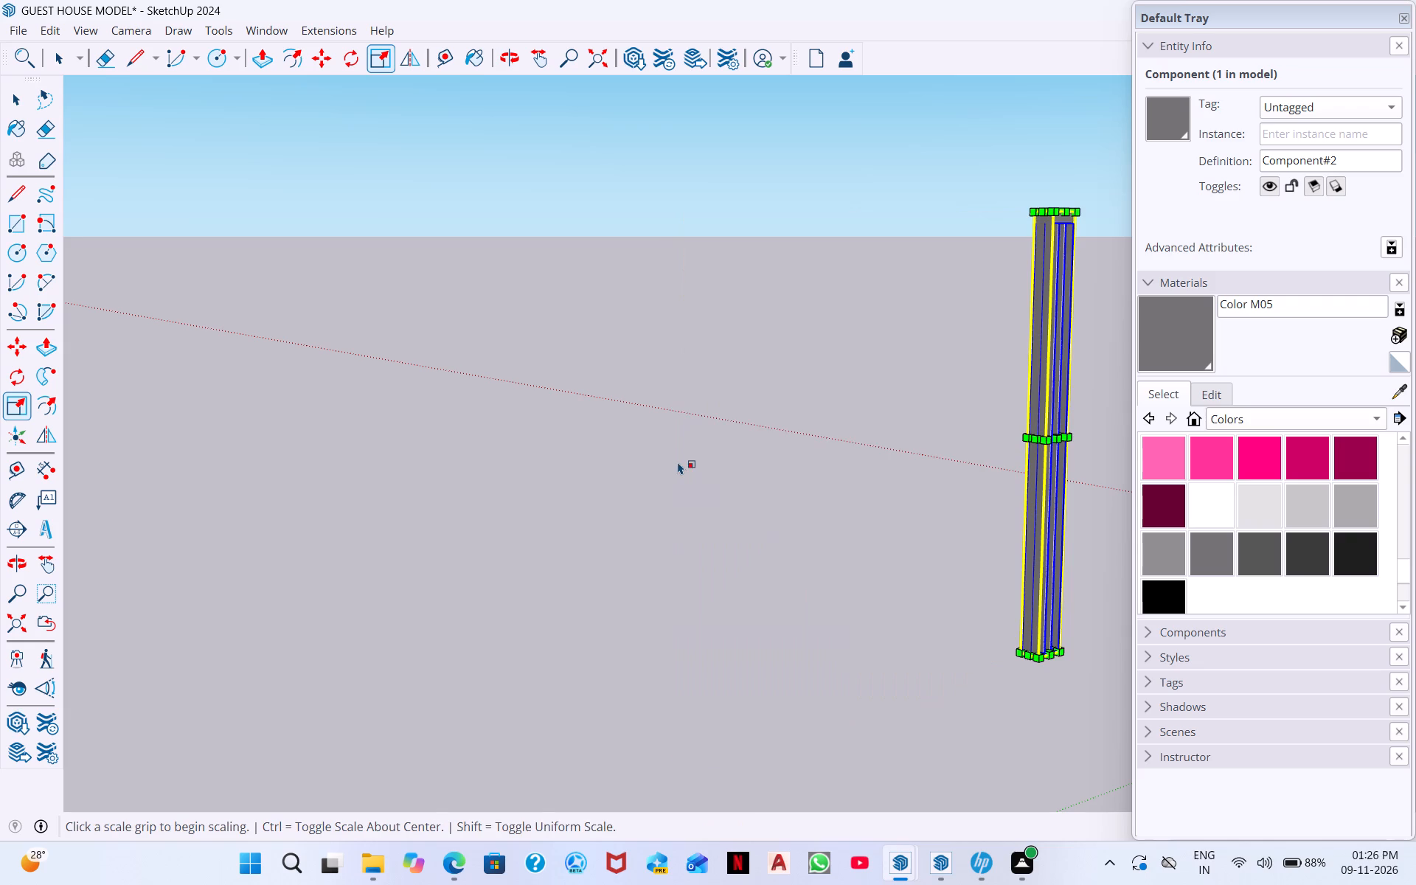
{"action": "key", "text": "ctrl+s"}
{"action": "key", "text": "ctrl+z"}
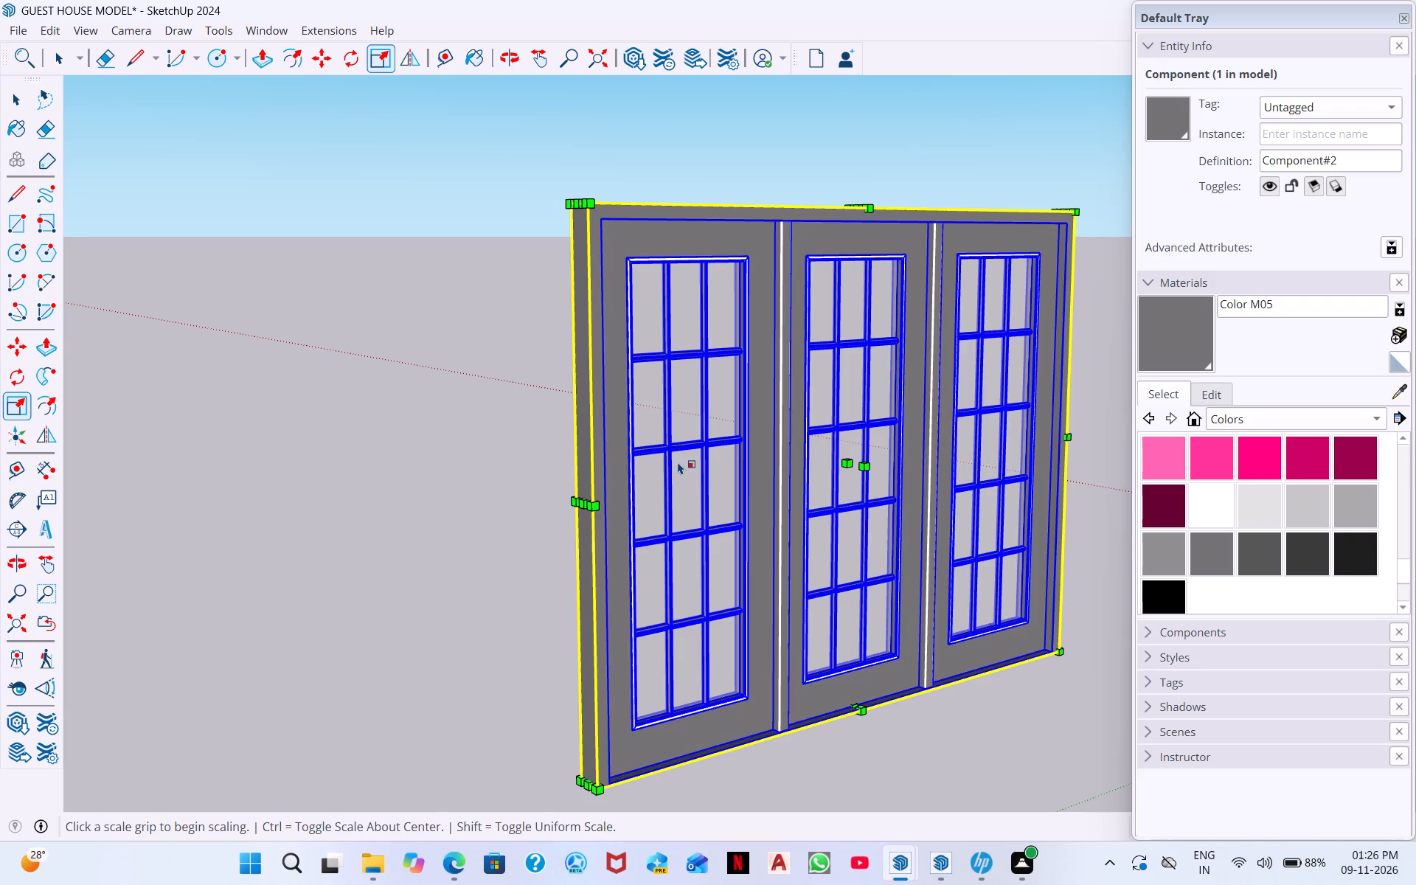
Save the guest house model.
{"action": "scroll", "coordinate": [922, 381], "scroll_direction": "down", "scroll_amount": 4}
{"action": "scroll", "coordinate": [304, 20], "scroll_direction": "down", "scroll_amount": 2}
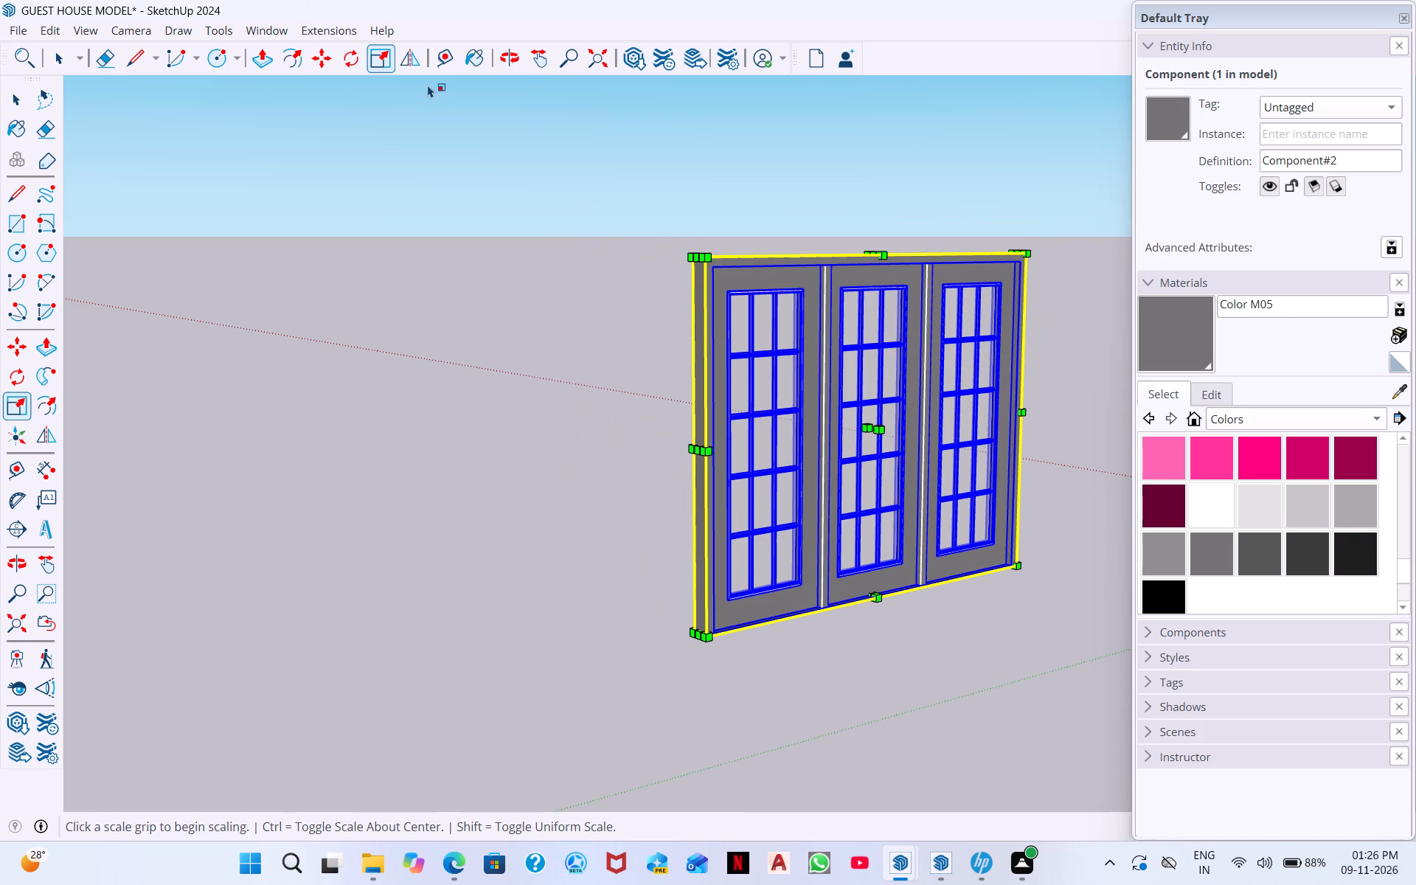
{"action": "key", "text": "ctrl+s"}
{"action": "scroll", "coordinate": [428, 85], "scroll_direction": "down", "scroll_amount": 11}
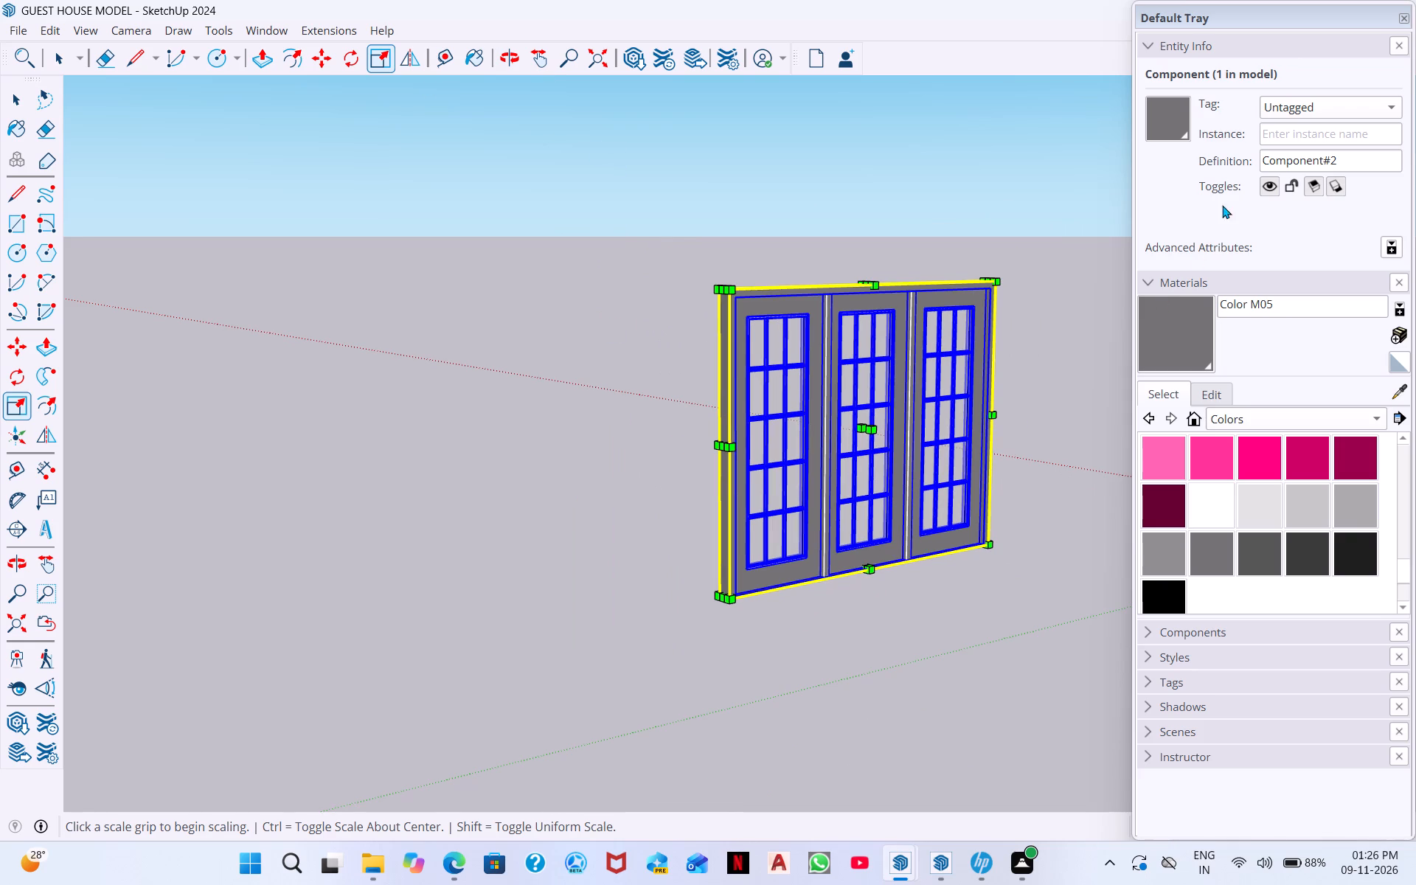
Close the Default Tray to free up the drawing area.
{"action": "left_click", "coordinate": [1400, 21]}
Measure the height of the bedroom's front window opening from its lower corner to its upper corner, without placing a dimension.
{"action": "scroll", "coordinate": [1286, 684], "scroll_direction": "down", "scroll_amount": 2}
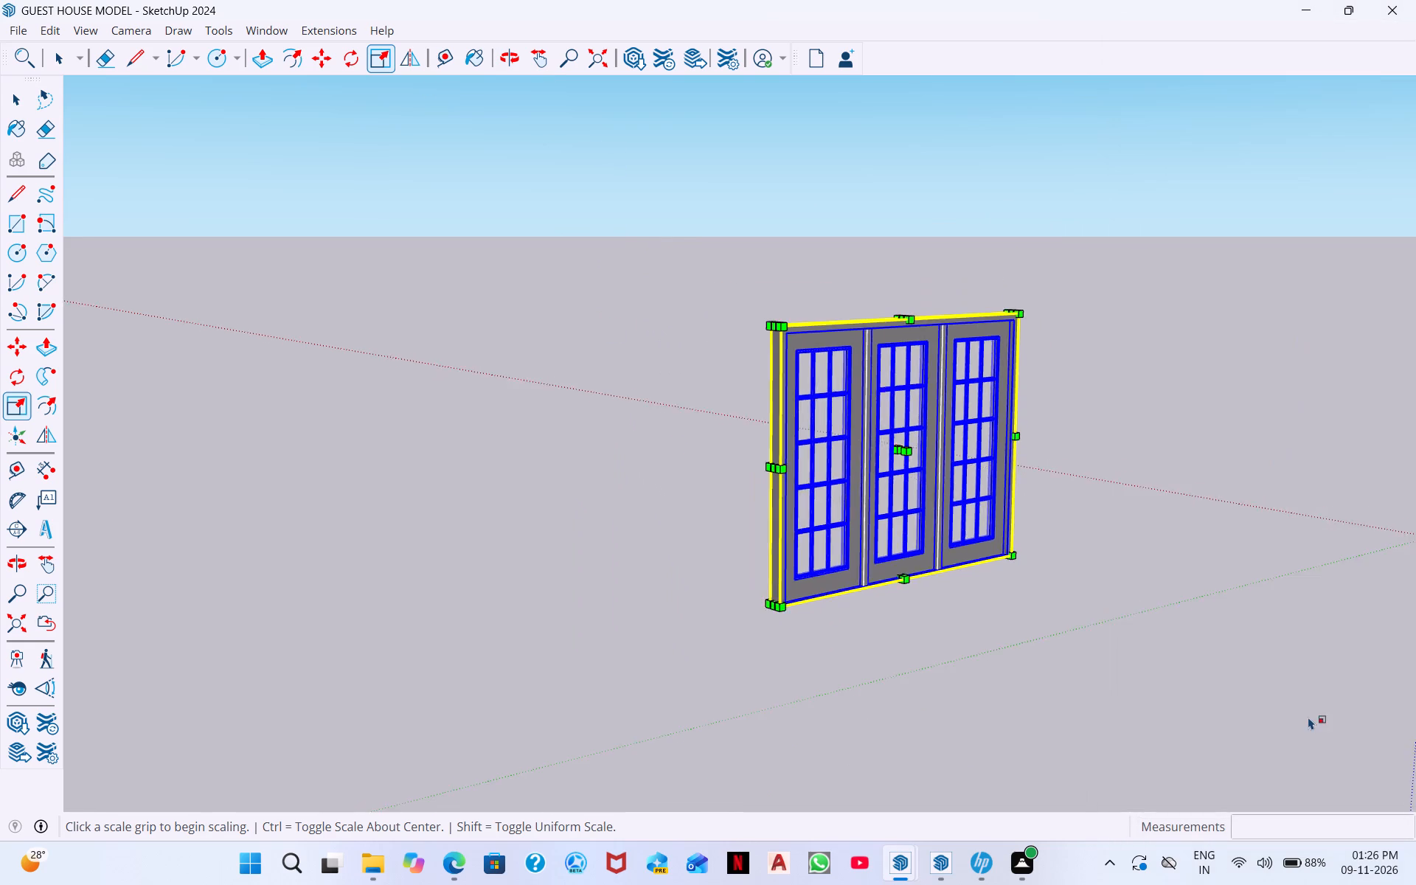
{"action": "scroll", "coordinate": [1308, 717], "scroll_direction": "down", "scroll_amount": 4}
{"action": "scroll", "coordinate": [1081, 499], "scroll_direction": "up", "scroll_amount": 1}
{"action": "middle_click_drag", "start_coordinate": [1064, 469], "coordinate": [878, 192]}
{"action": "scroll", "coordinate": [916, 234], "scroll_direction": "down", "scroll_amount": 13}
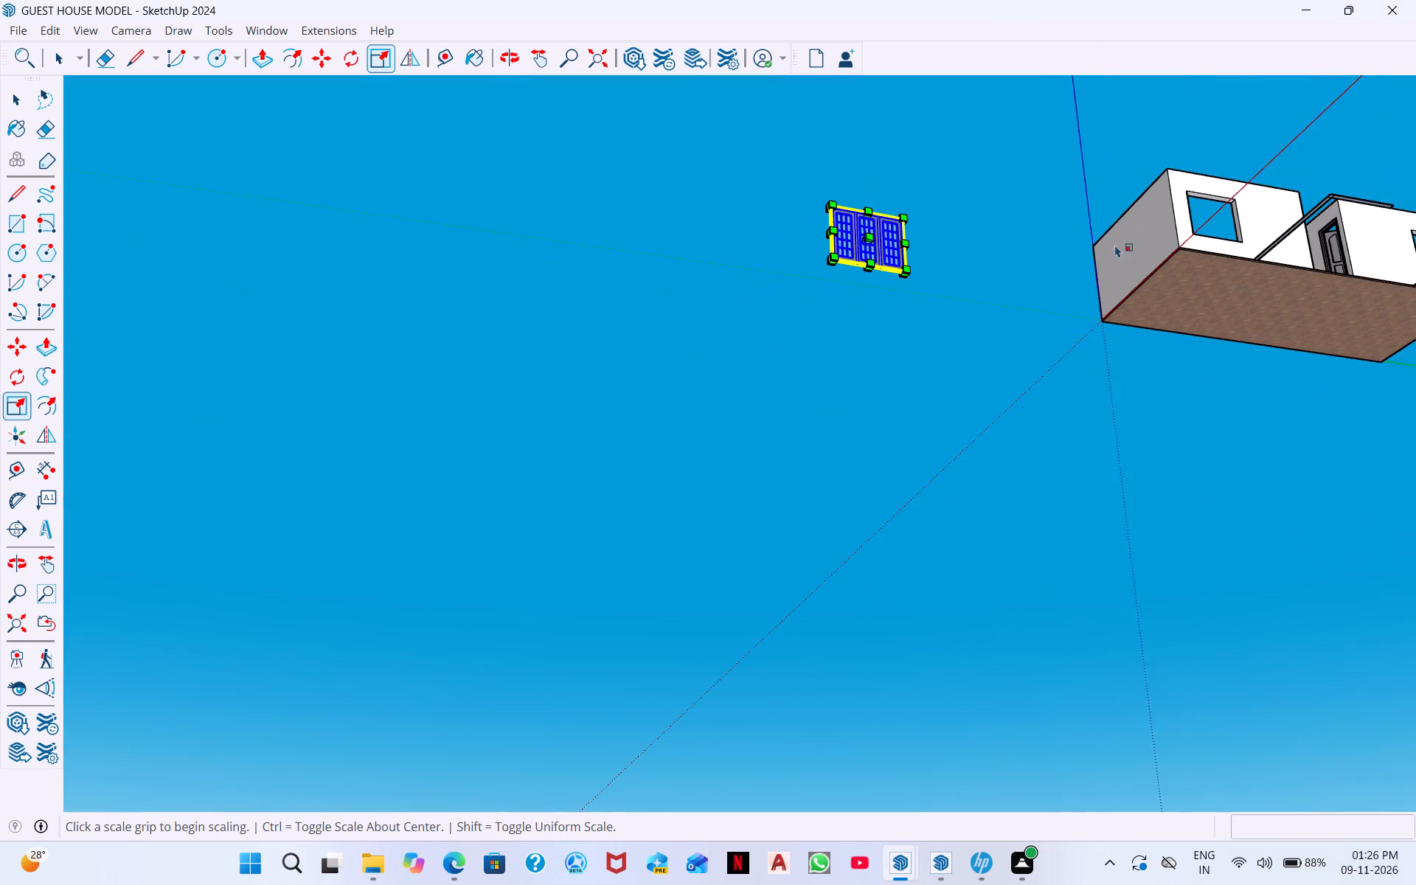
{"action": "middle_click_drag", "start_coordinate": [1120, 244], "coordinate": [722, 407]}
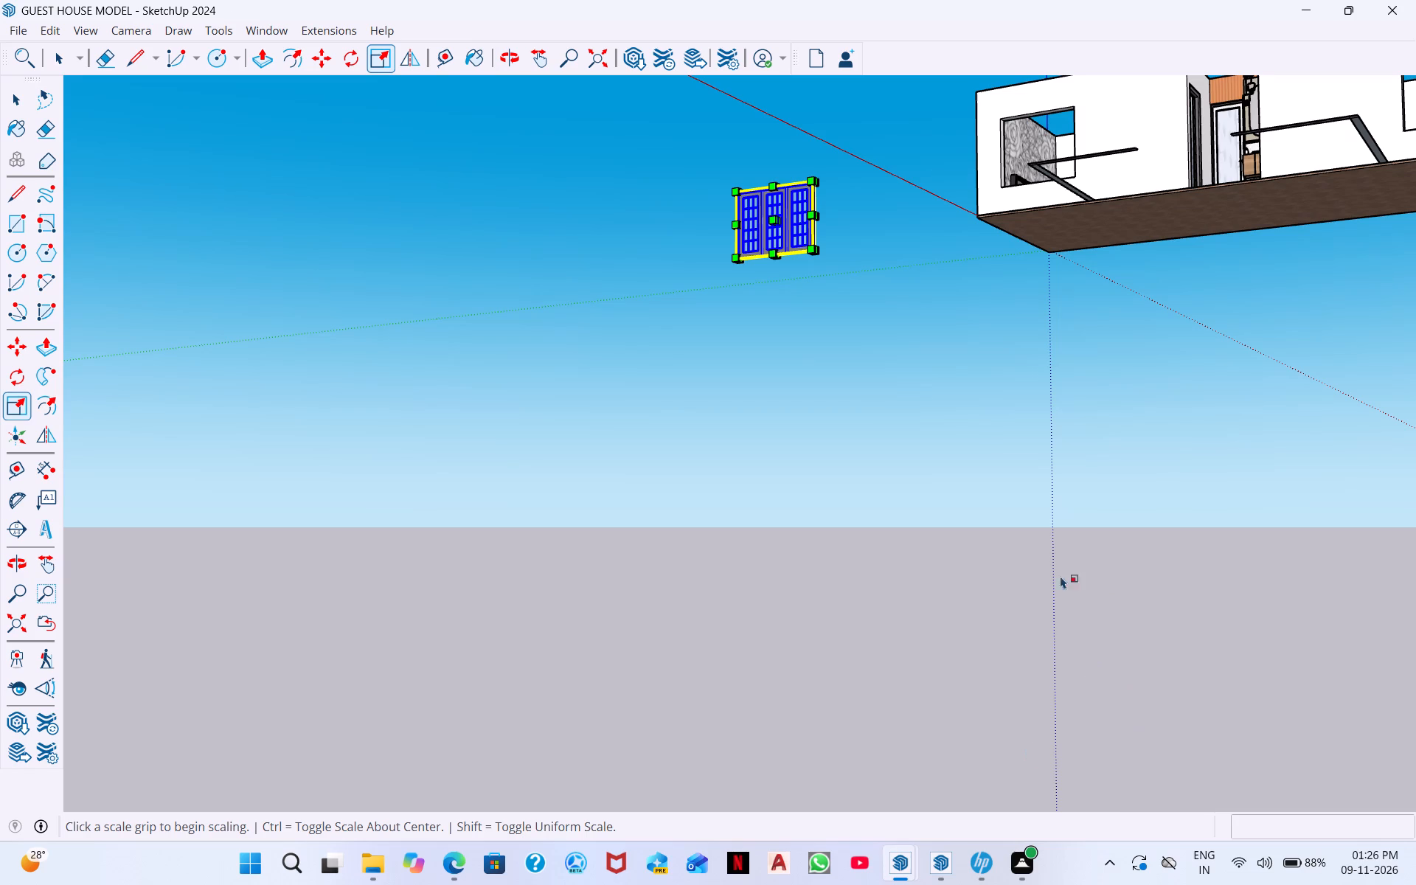
{"action": "middle_click_drag", "start_coordinate": [1019, 308], "coordinate": [1062, 558]}
{"action": "scroll", "coordinate": [1013, 182], "scroll_direction": "down", "scroll_amount": 6}
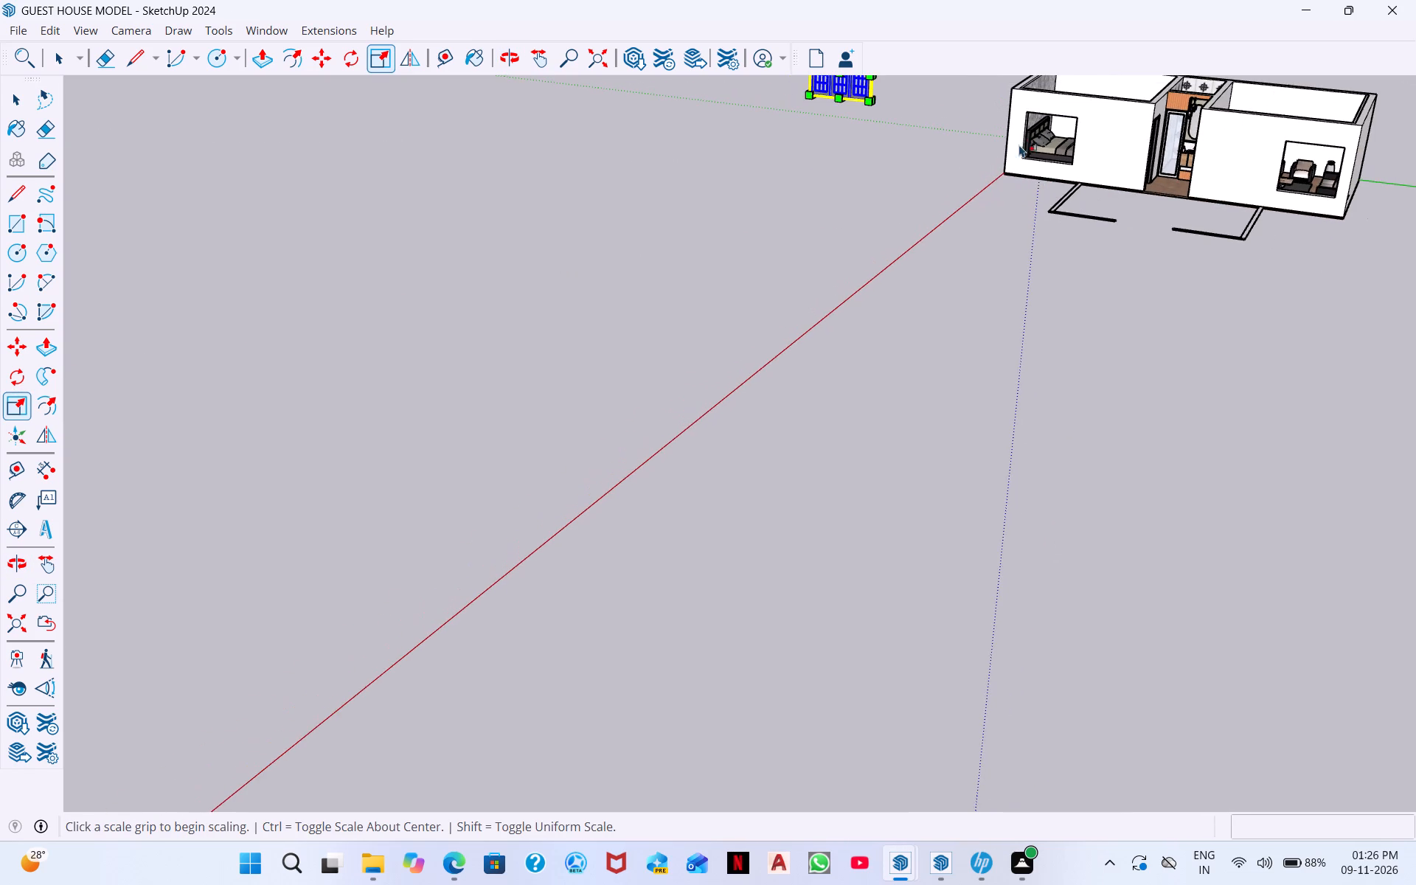
{"action": "middle_click_drag", "start_coordinate": [967, 198], "coordinate": [959, 197]}
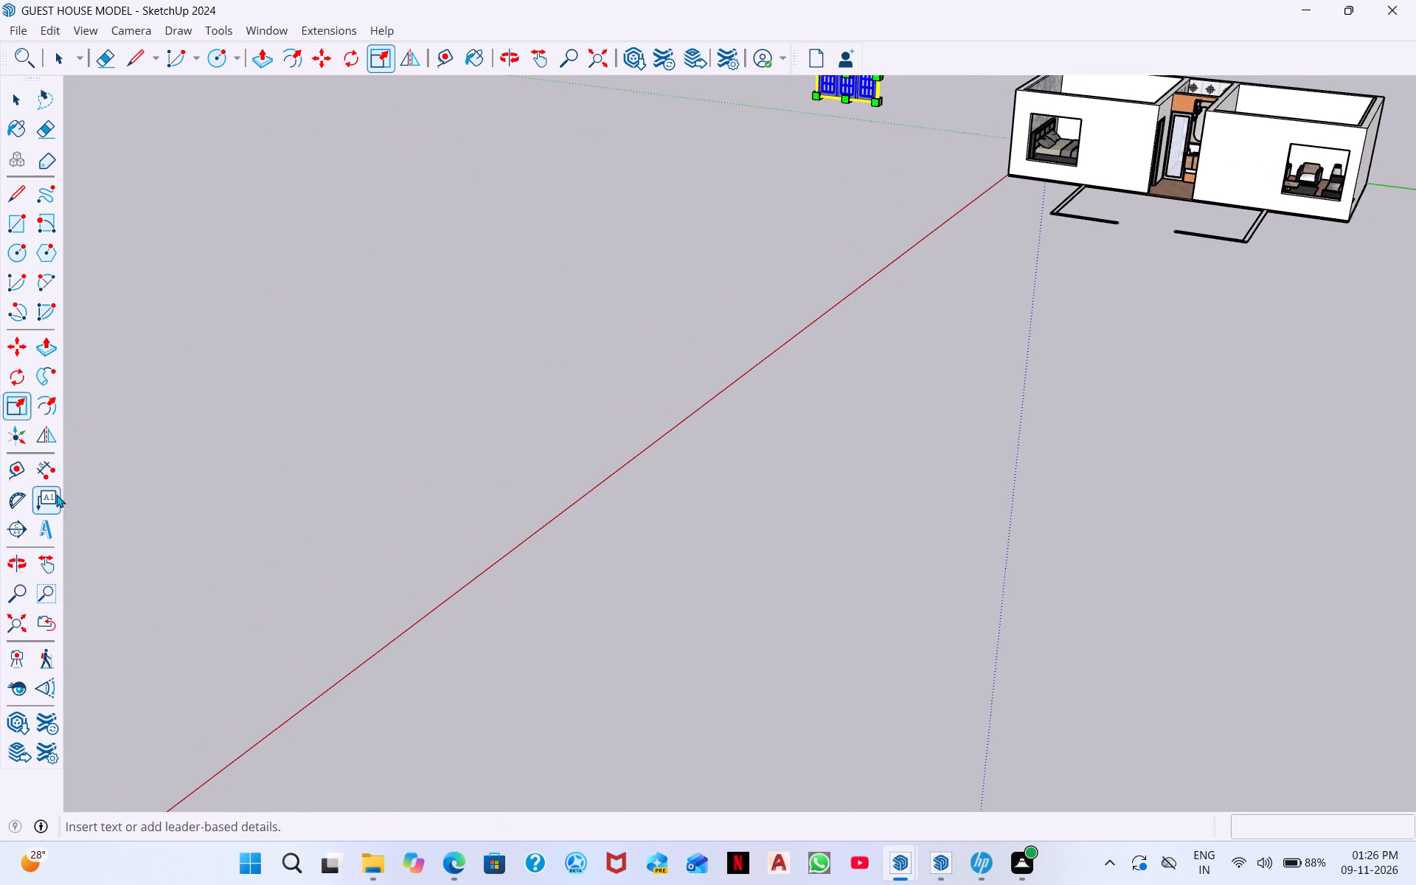
{"action": "left_click", "coordinate": [52, 470]}
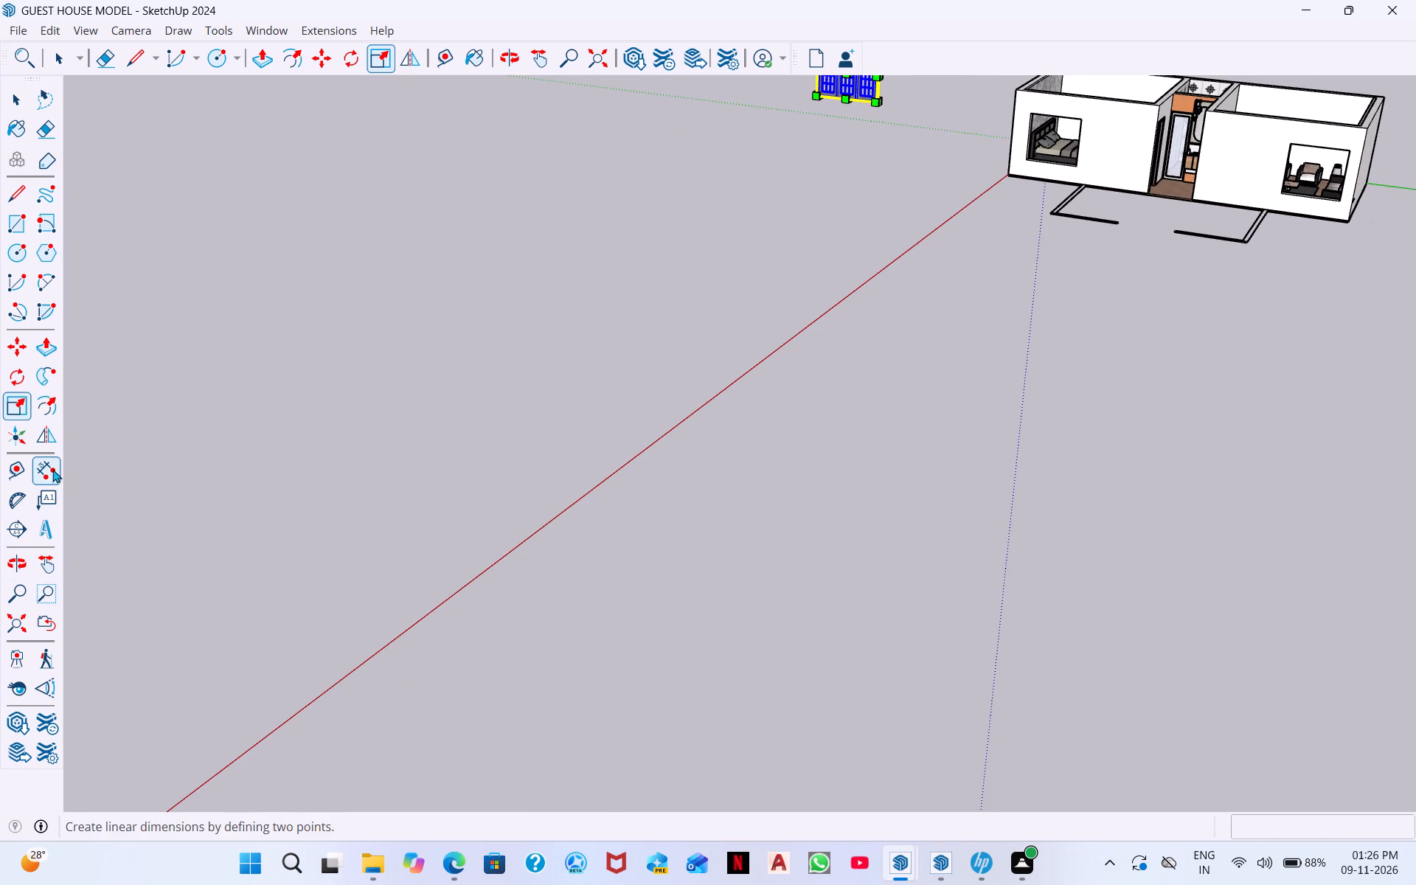
{"action": "scroll", "coordinate": [1250, 341], "scroll_direction": "up", "scroll_amount": 4}
{"action": "scroll", "coordinate": [988, 184], "scroll_direction": "up", "scroll_amount": 4}
{"action": "middle_click_drag", "start_coordinate": [1038, 135], "coordinate": [1062, 27]}
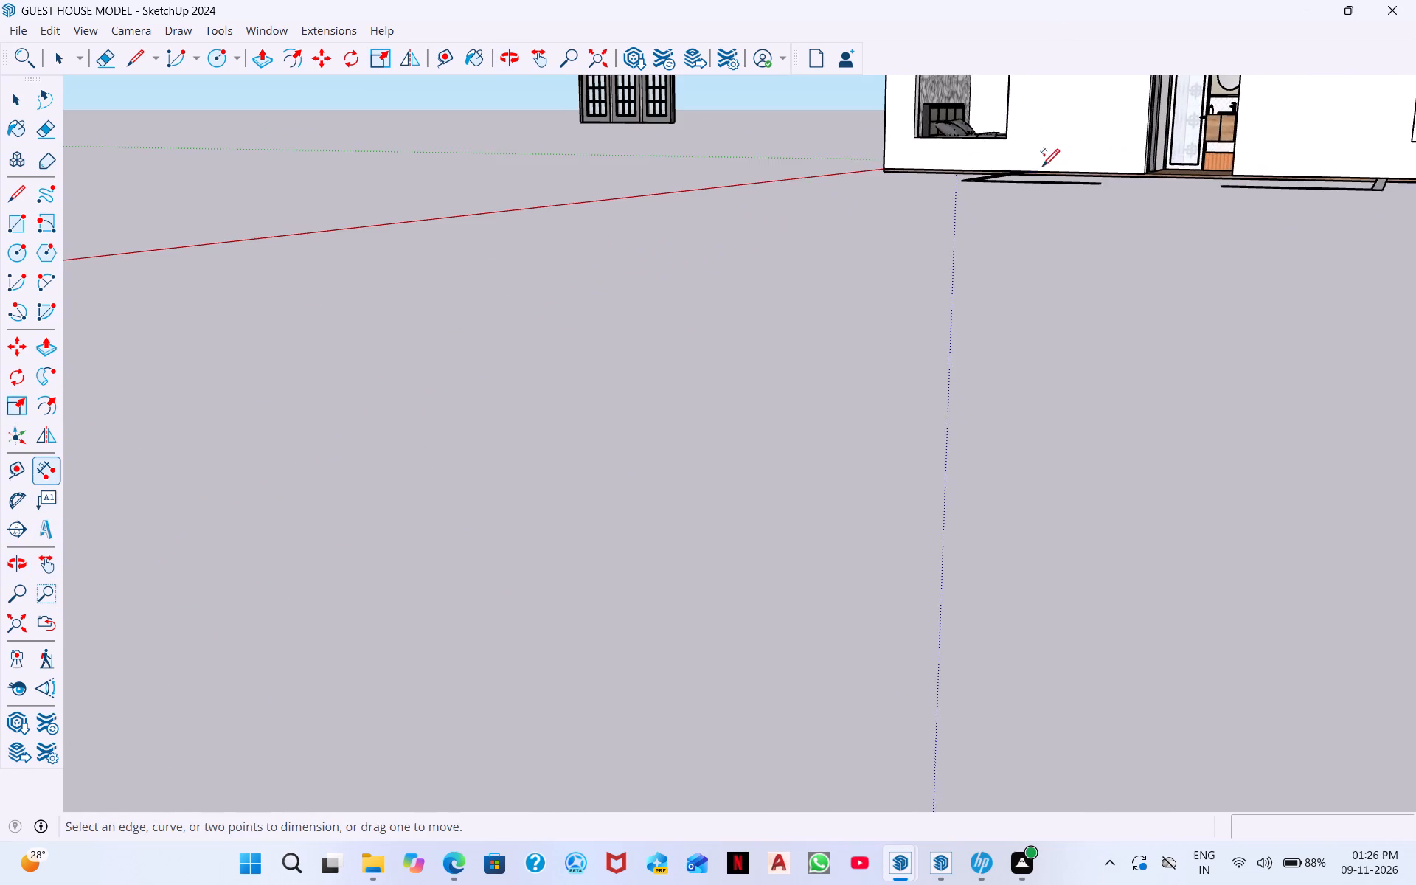
{"action": "scroll", "coordinate": [1038, 148], "scroll_direction": "up", "scroll_amount": 3}
{"action": "left_click", "coordinate": [875, 134]}
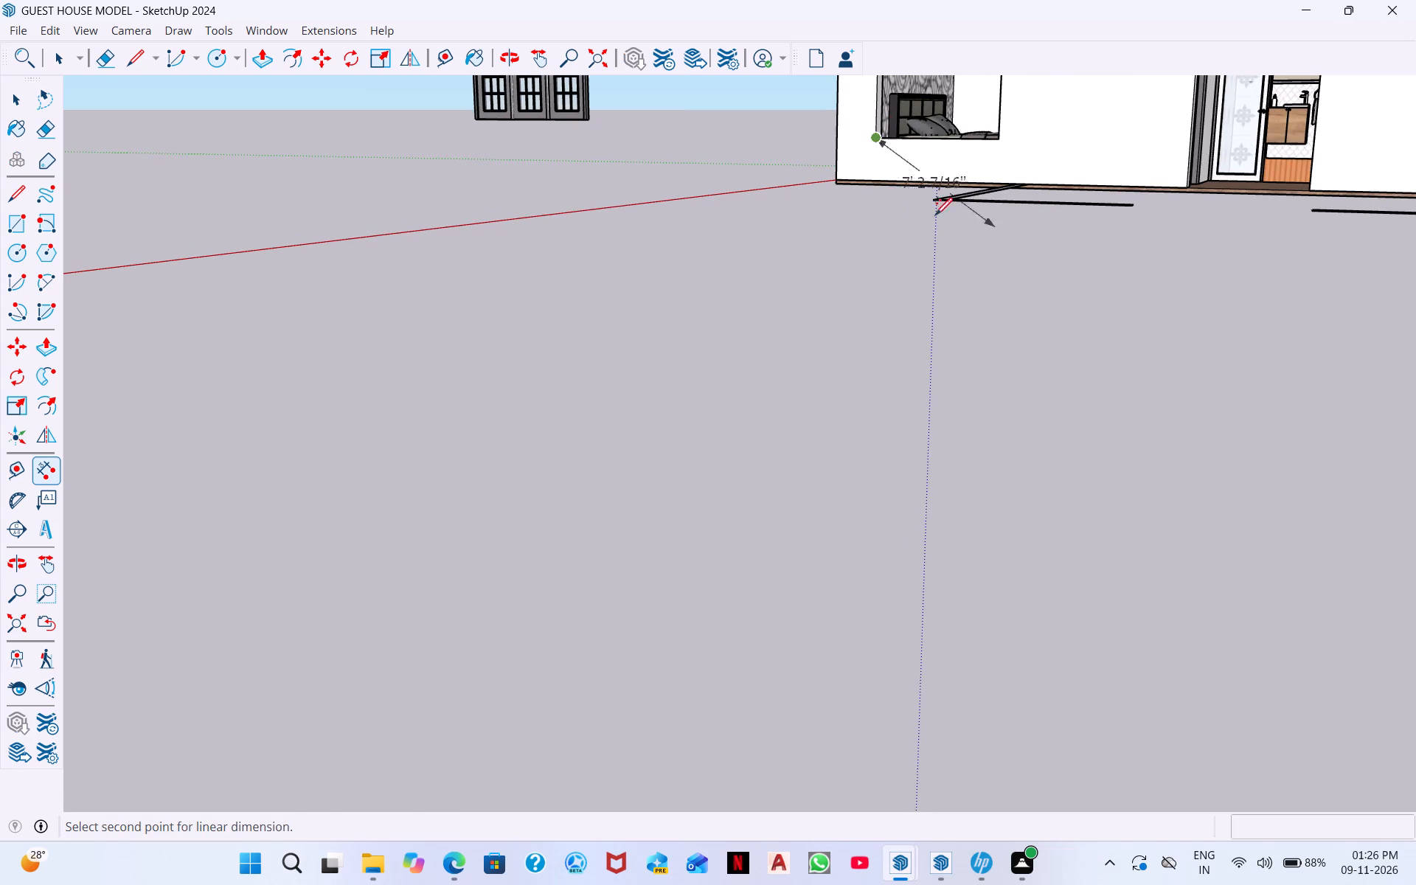
{"action": "middle_click_drag", "start_coordinate": [878, 95], "coordinate": [880, 119]}
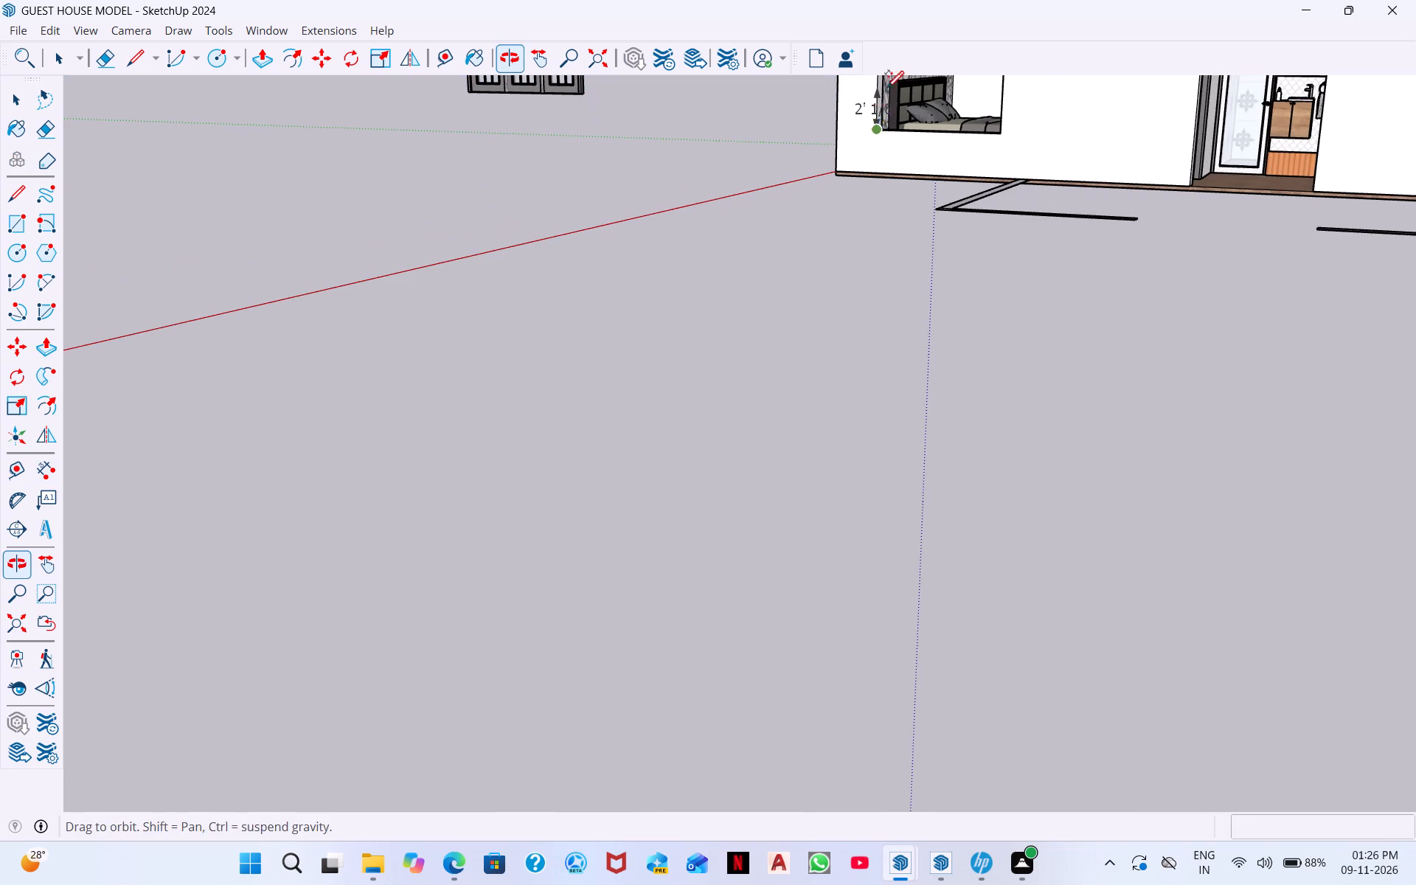
{"action": "scroll", "coordinate": [883, 94], "scroll_direction": "down", "scroll_amount": 5}
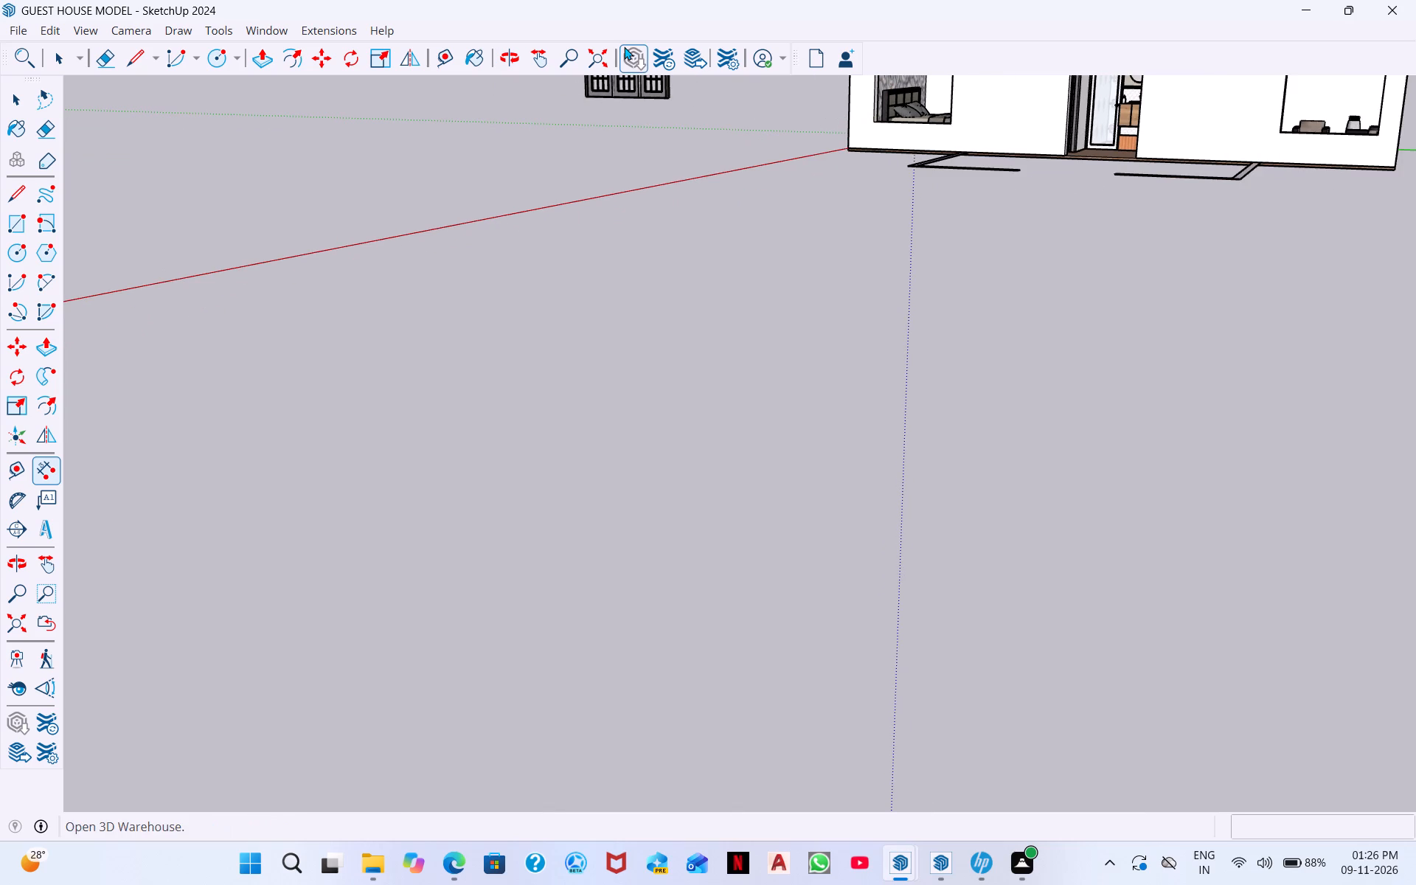
{"action": "left_click", "coordinate": [602, 53]}
{"action": "scroll", "coordinate": [249, 350], "scroll_direction": "up", "scroll_amount": 2}
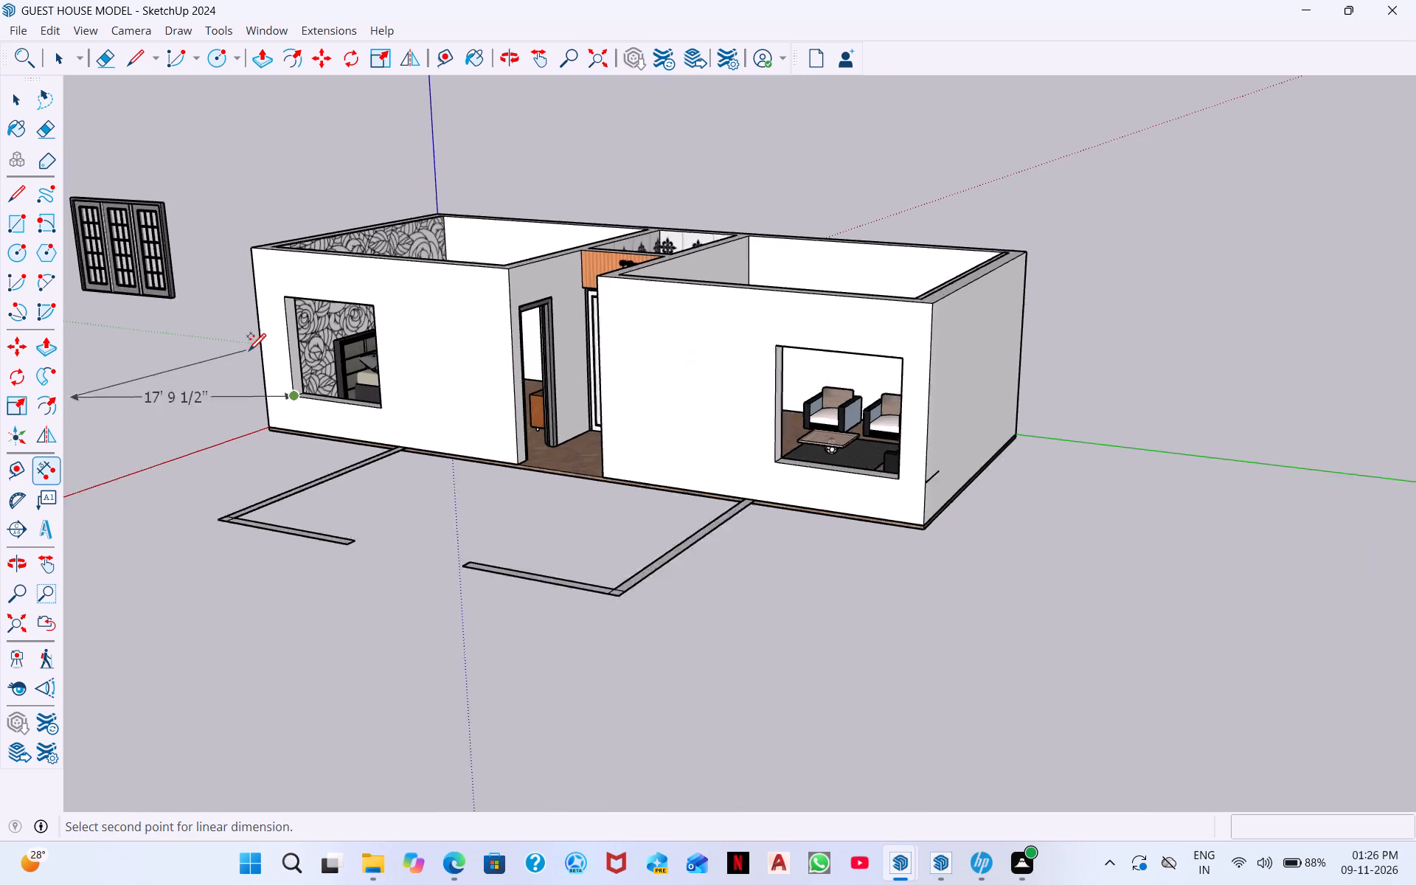
{"action": "scroll", "coordinate": [249, 350], "scroll_direction": "up", "scroll_amount": 3}
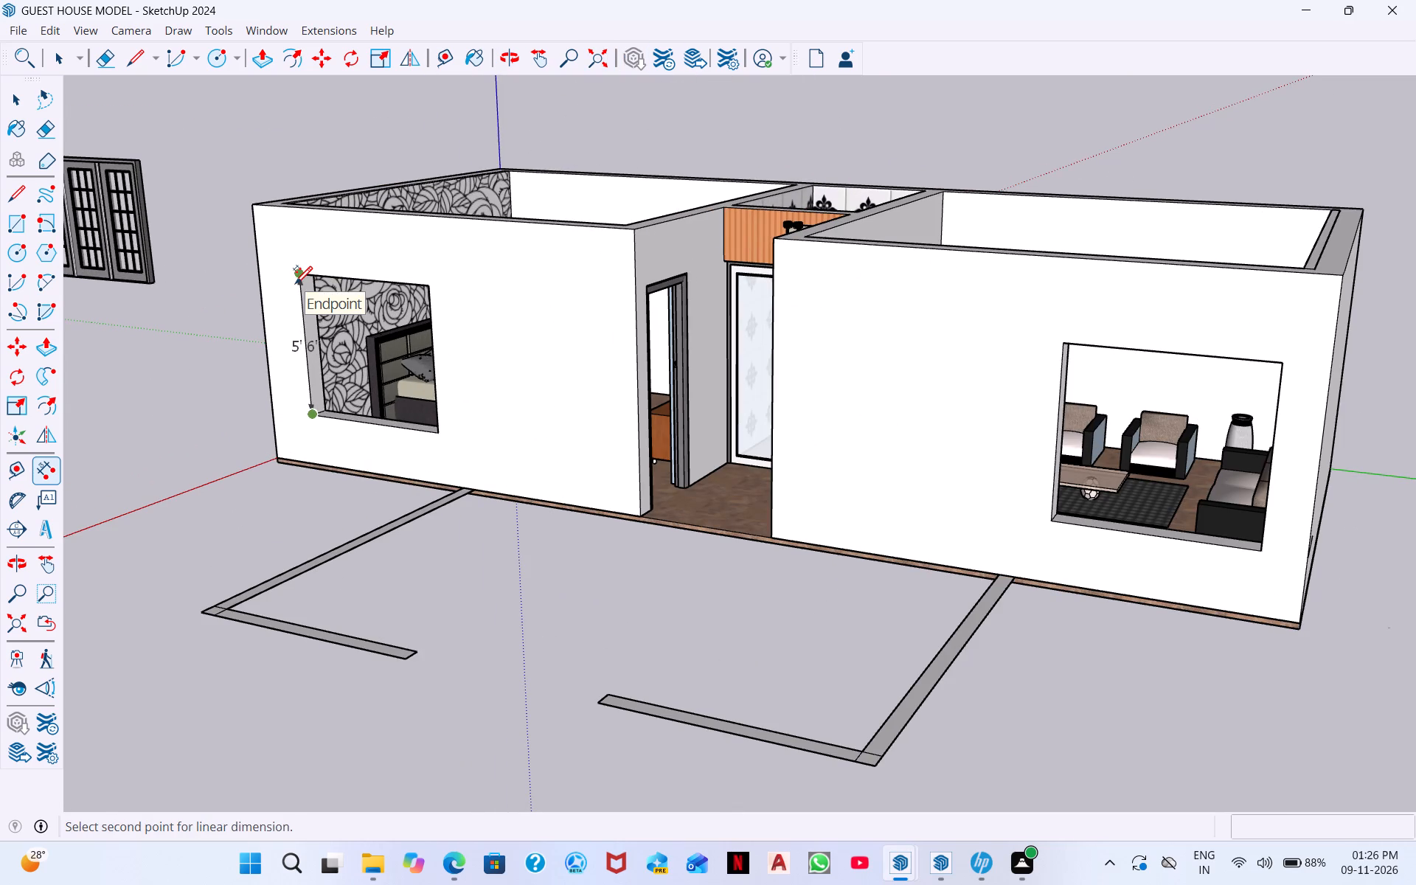
{"action": "scroll", "coordinate": [87, 359], "scroll_direction": "down", "scroll_amount": 3}
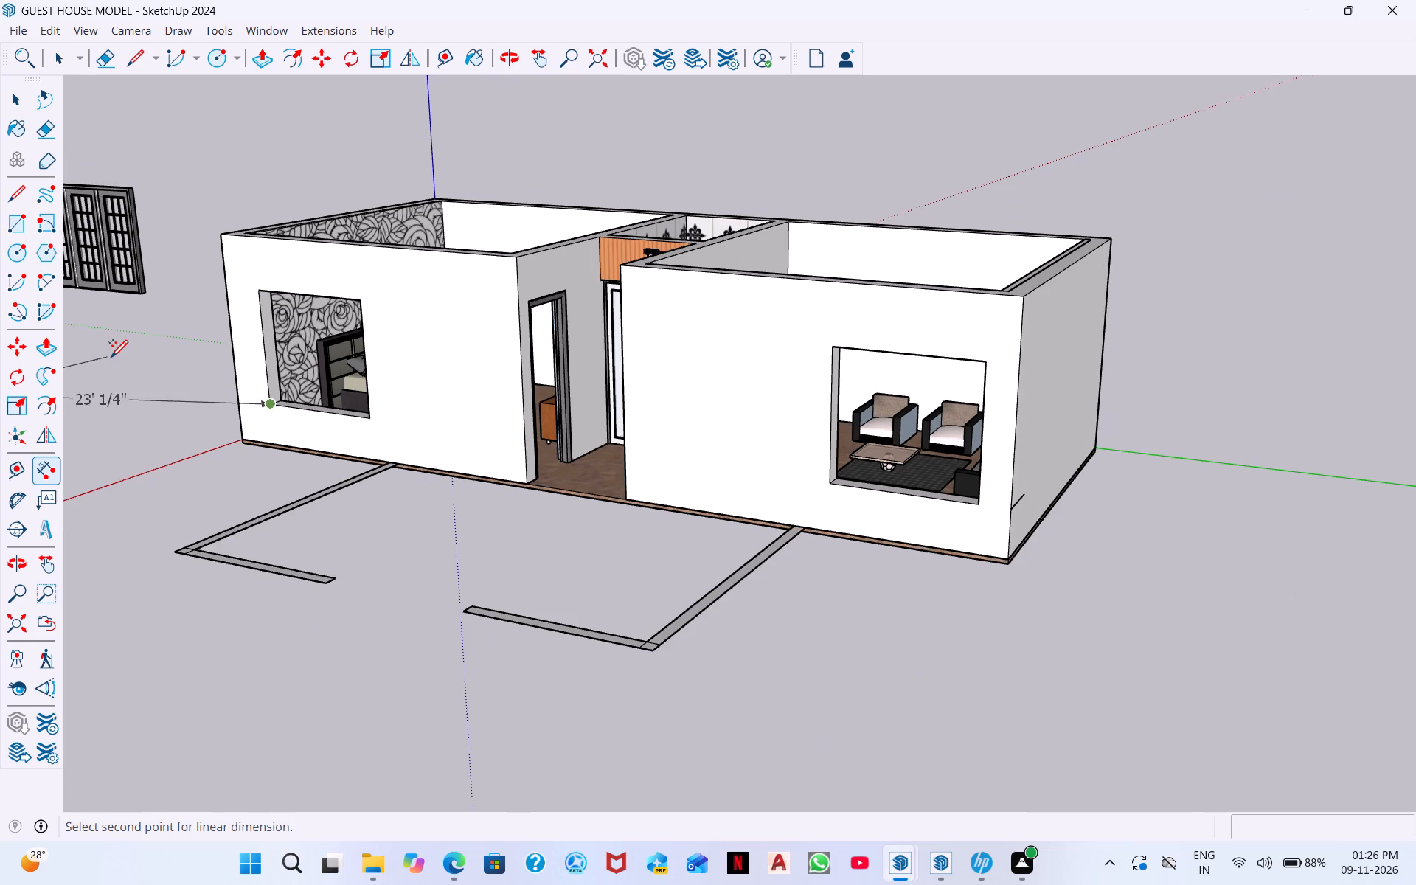
{"action": "key", "text": "space"}
Scale the three-panel window component to a width of 6' along the green axis from its side.
{"action": "scroll", "coordinate": [109, 361], "scroll_direction": "down", "scroll_amount": 4}
{"action": "middle_click_drag", "start_coordinate": [212, 395], "coordinate": [336, 364]}
{"action": "scroll", "coordinate": [271, 361], "scroll_direction": "down", "scroll_amount": 8}
{"action": "middle_click_drag", "start_coordinate": [206, 412], "coordinate": [86, 381]}
{"action": "left_click", "coordinate": [212, 336]}
{"action": "scroll", "coordinate": [204, 339], "scroll_direction": "up", "scroll_amount": 9}
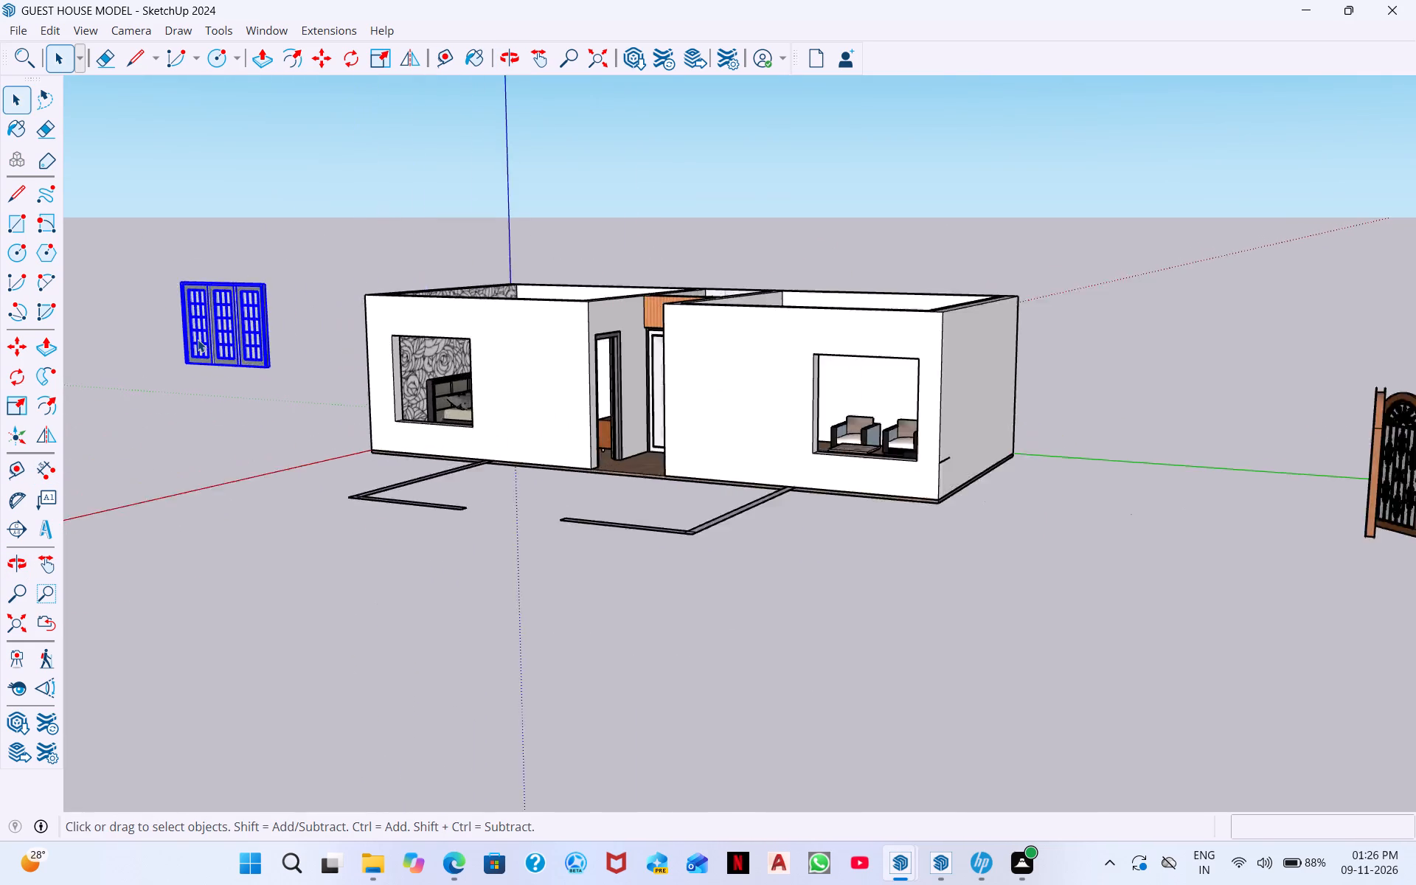
{"action": "scroll", "coordinate": [198, 339], "scroll_direction": "up", "scroll_amount": 7}
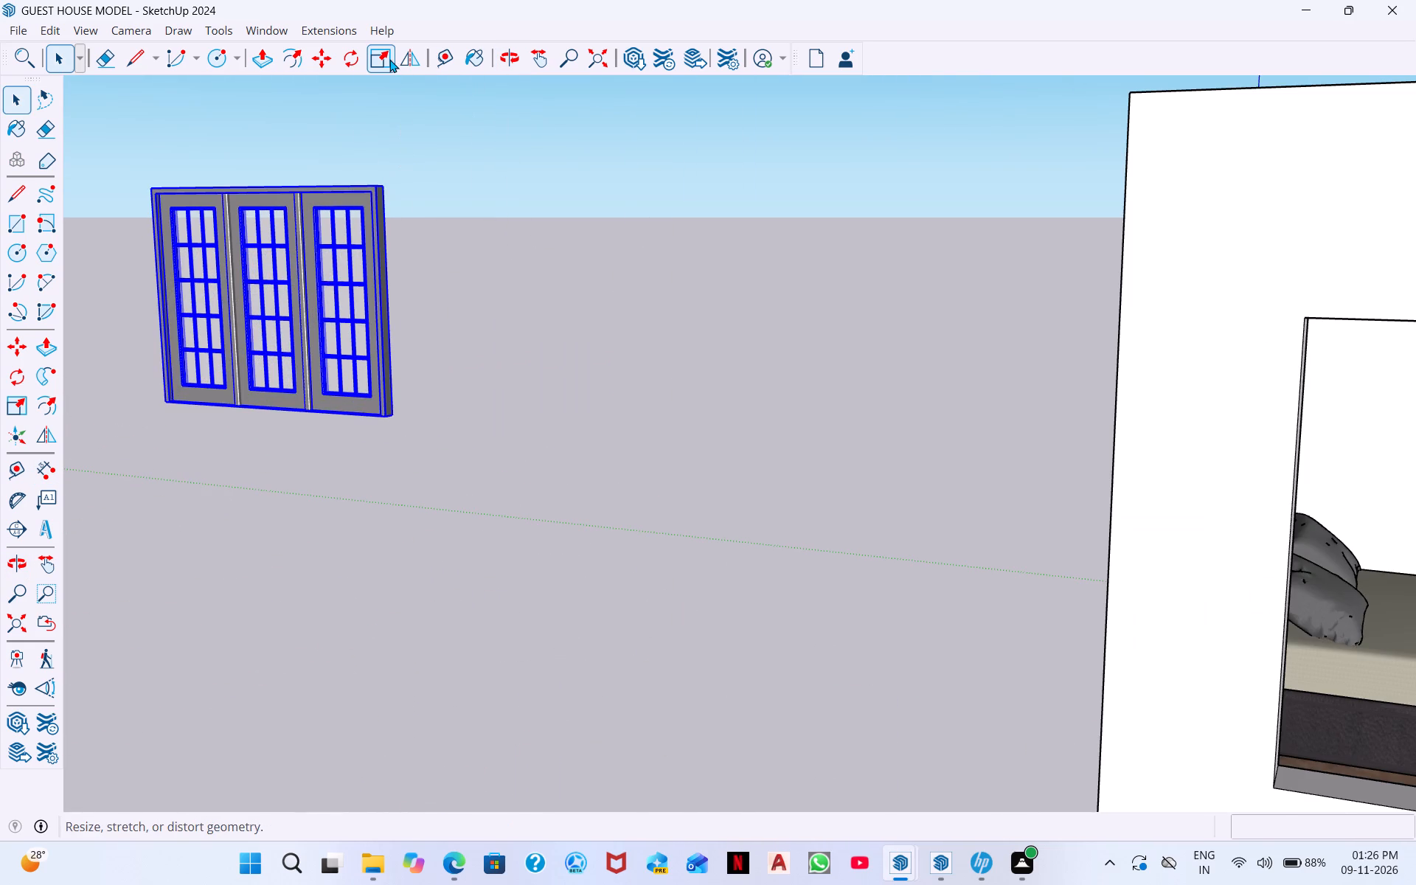
{"action": "double_click", "coordinate": [389, 59]}
{"action": "middle_click_drag", "start_coordinate": [193, 330], "coordinate": [410, 298]}
{"action": "scroll", "coordinate": [339, 345], "scroll_direction": "down", "scroll_amount": 8}
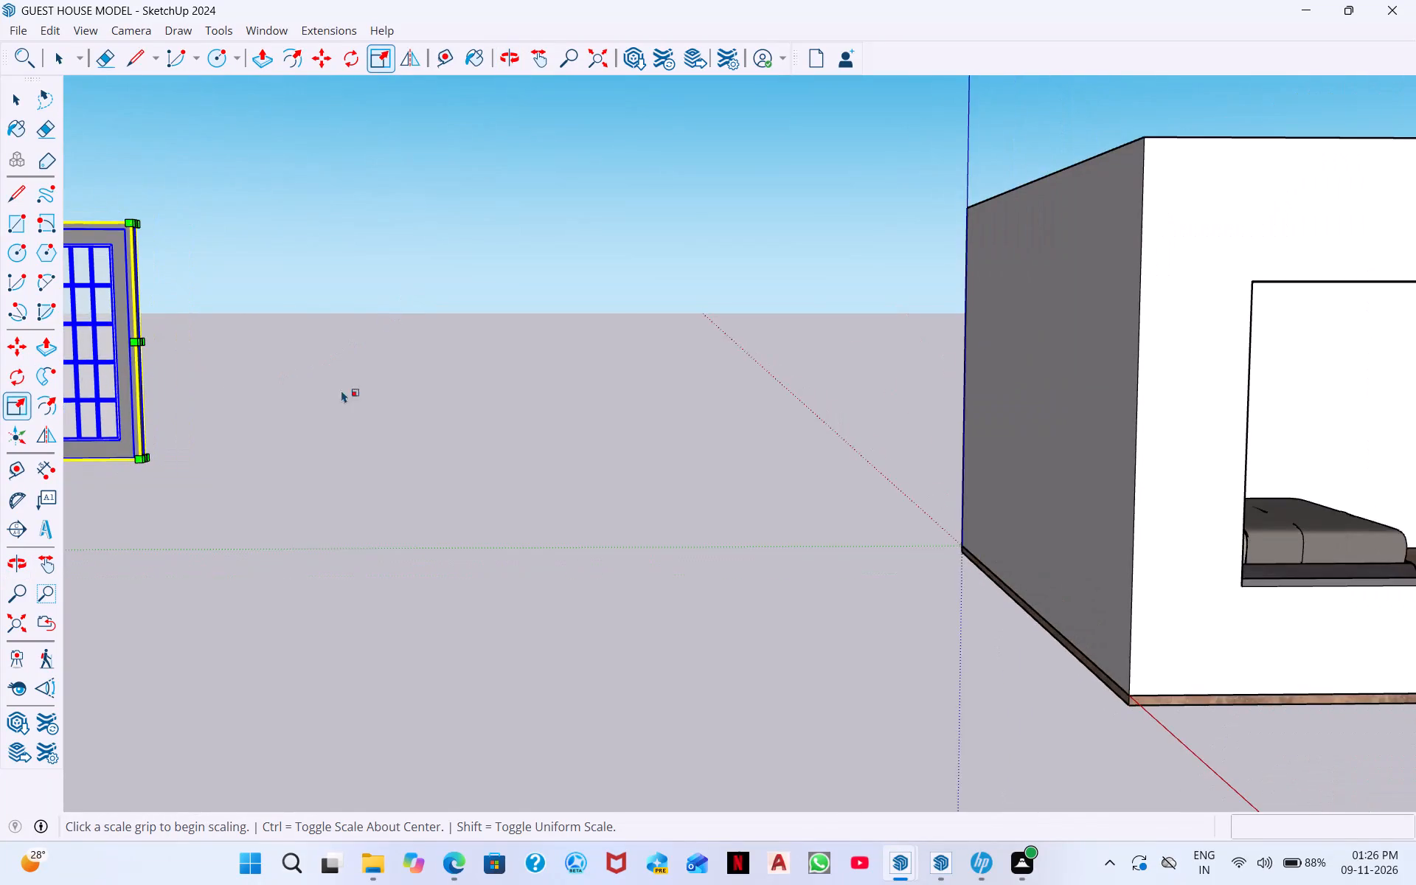
{"action": "scroll", "coordinate": [341, 390], "scroll_direction": "down", "scroll_amount": 5}
{"action": "left_click", "coordinate": [598, 53]}
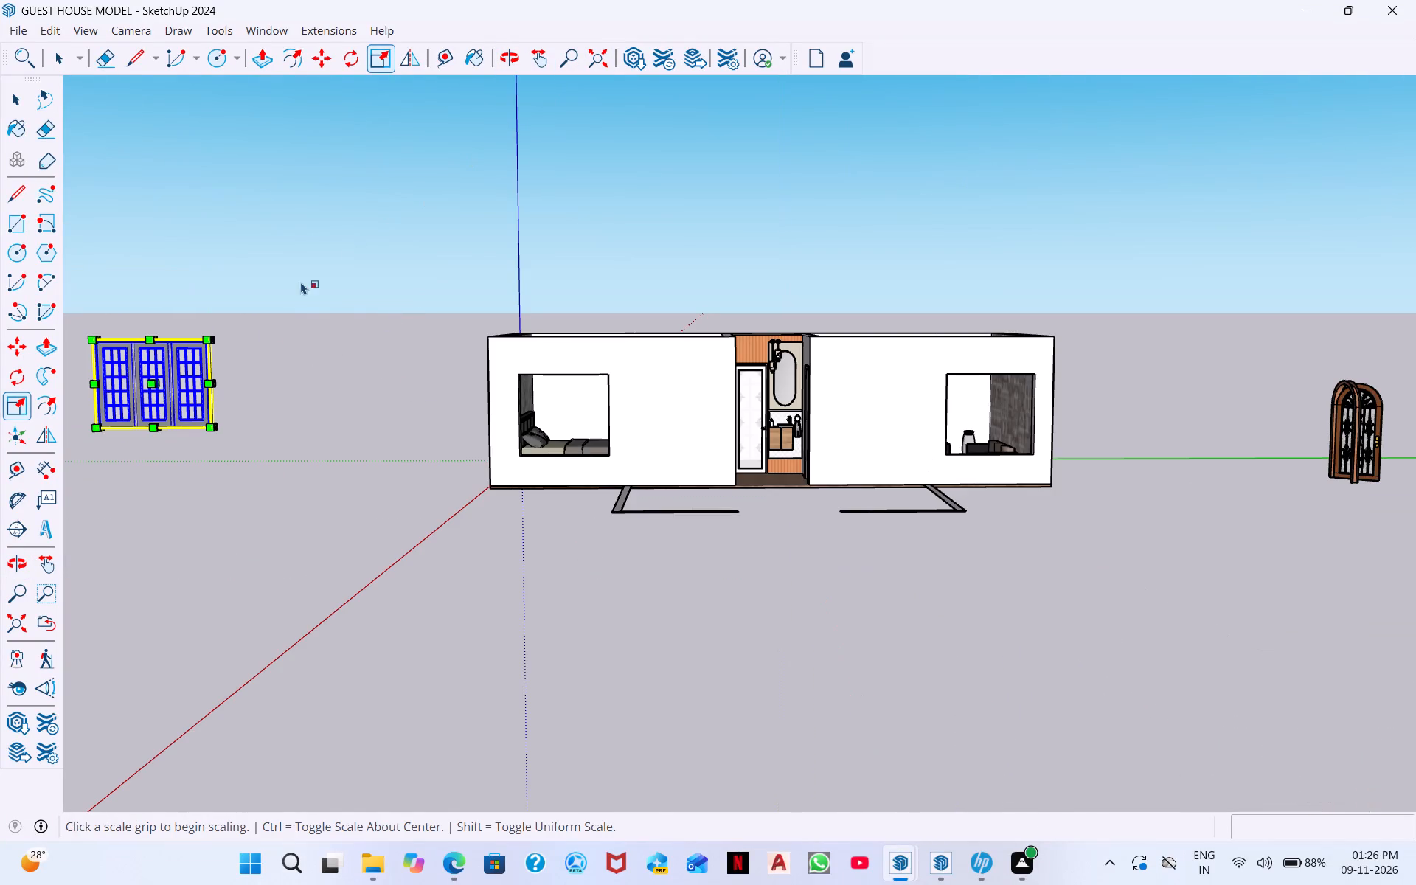
{"action": "scroll", "coordinate": [99, 414], "scroll_direction": "up", "scroll_amount": 19}
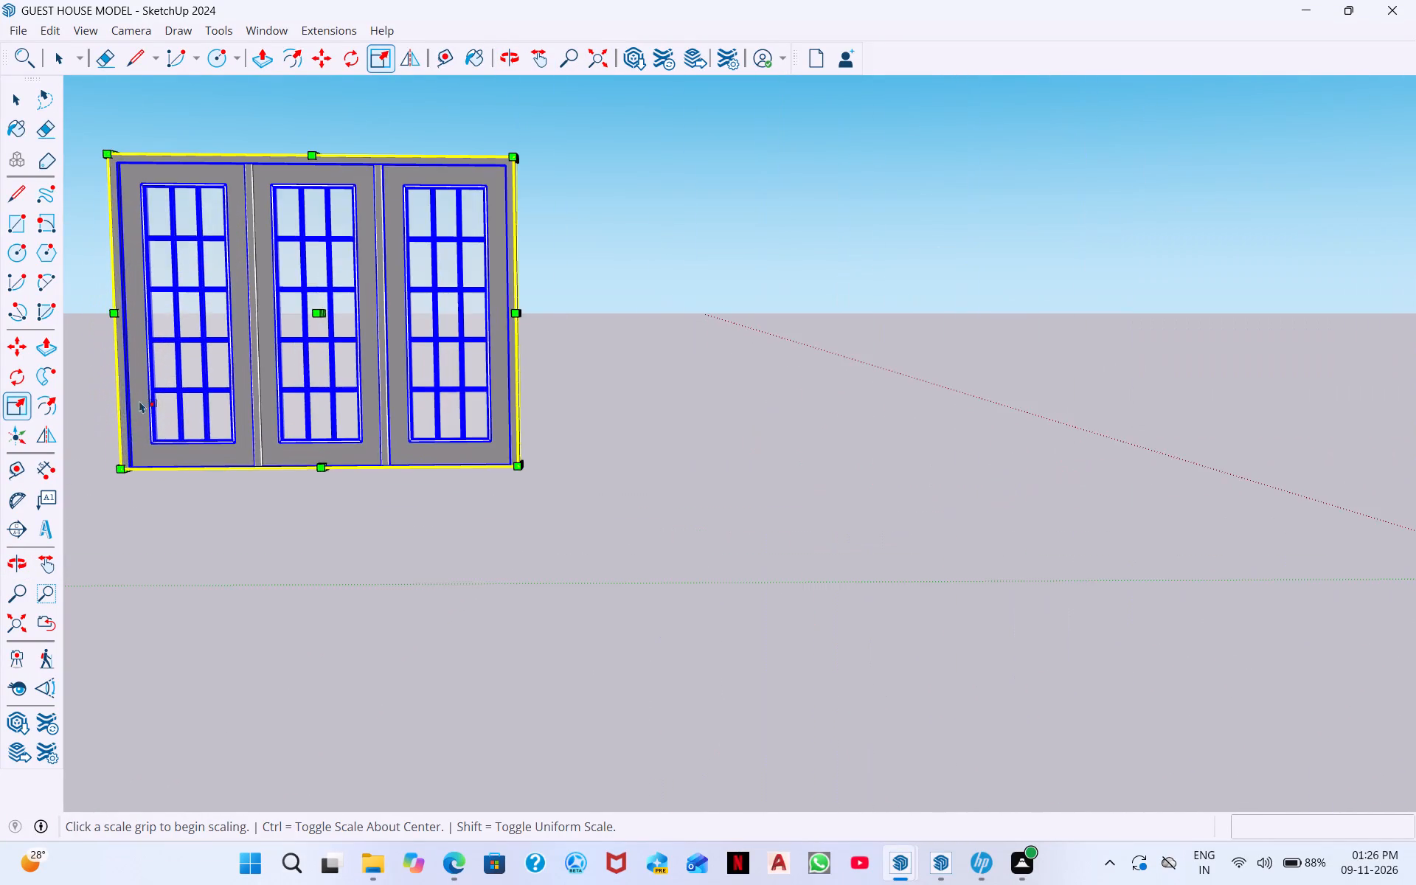
{"action": "middle_click_drag", "start_coordinate": [140, 400], "coordinate": [202, 428]}
{"action": "scroll", "coordinate": [357, 427], "scroll_direction": "down", "scroll_amount": 4}
{"action": "middle_click_drag", "start_coordinate": [551, 447], "coordinate": [313, 412]}
{"action": "scroll", "coordinate": [212, 364], "scroll_direction": "up", "scroll_amount": 2}
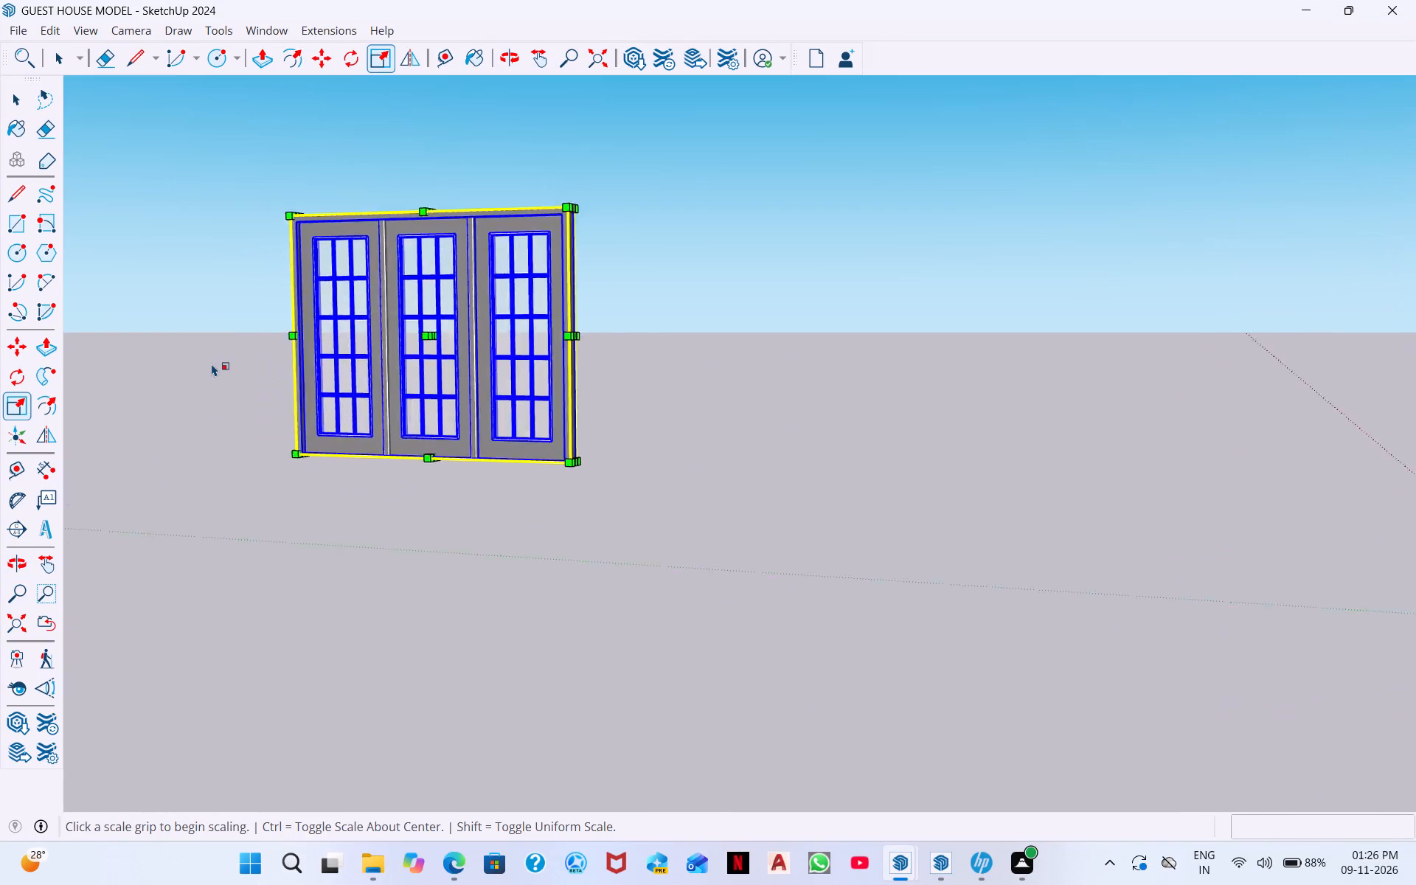
{"action": "scroll", "coordinate": [212, 364], "scroll_direction": "up", "scroll_amount": 8}
{"action": "middle_click_drag", "start_coordinate": [395, 462], "coordinate": [841, 446]}
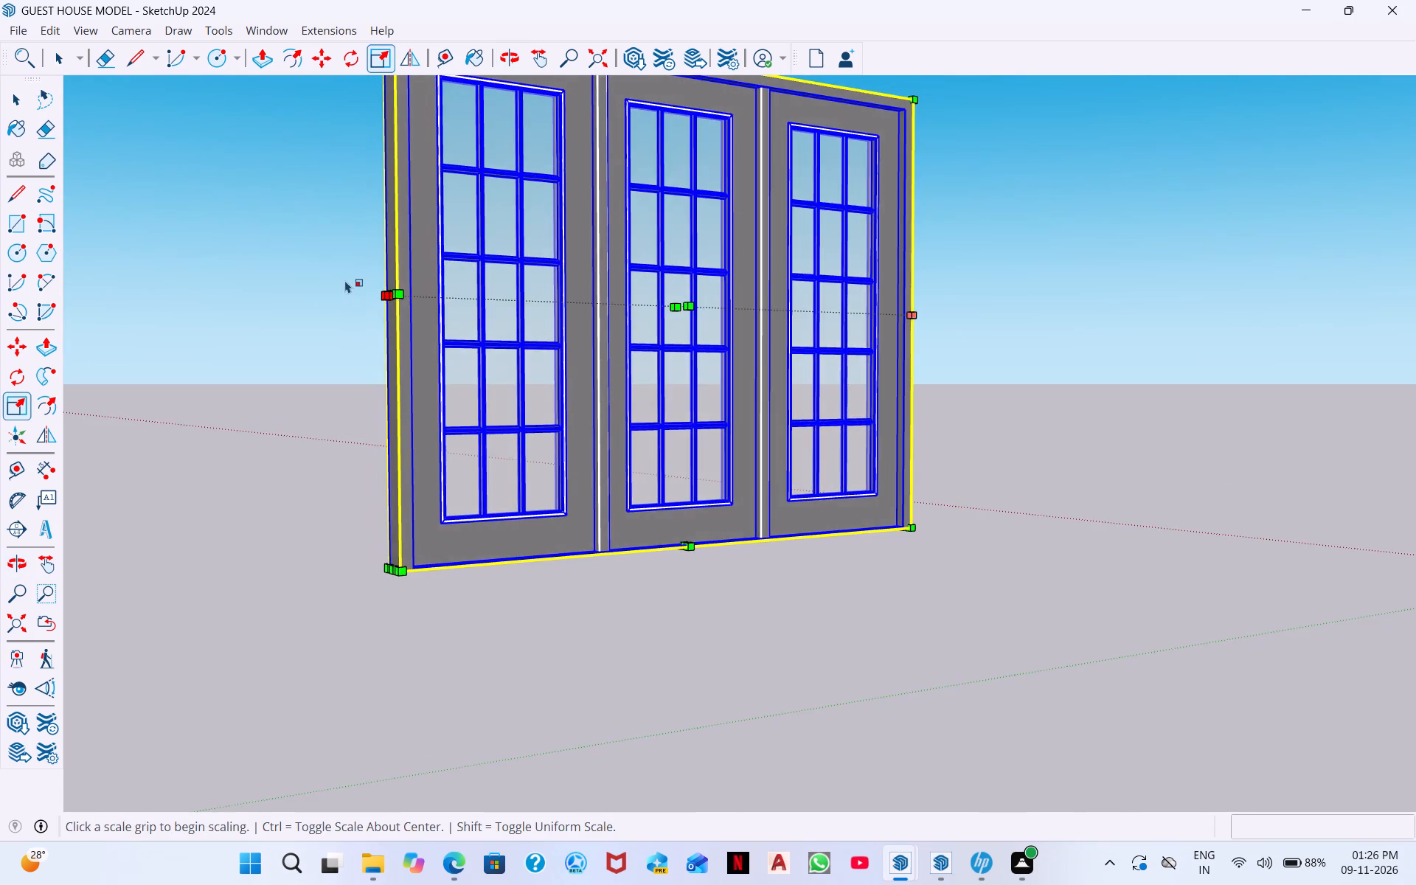
{"action": "scroll", "coordinate": [349, 278], "scroll_direction": "up", "scroll_amount": 4}
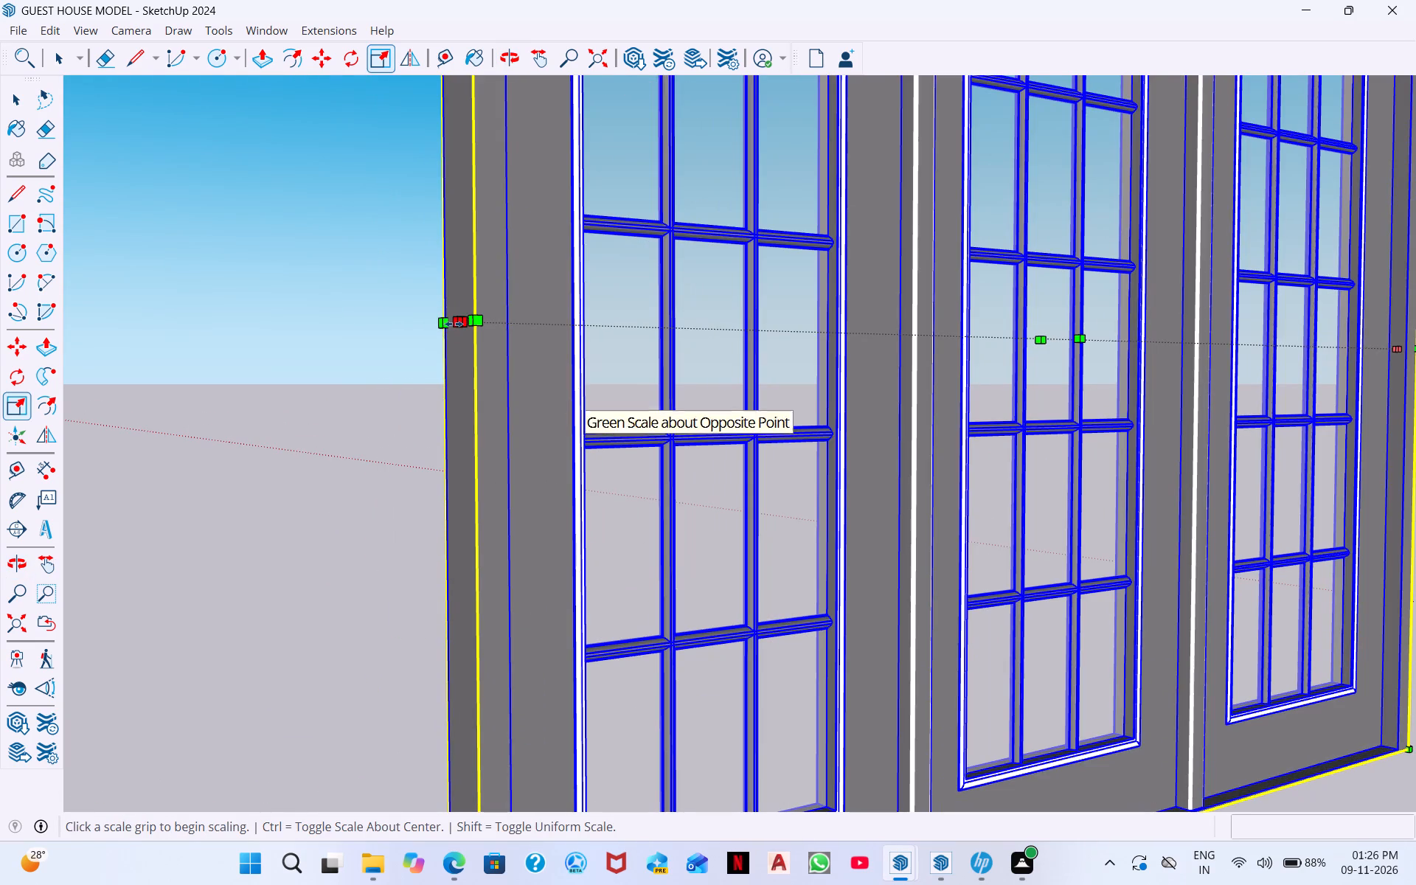
{"action": "left_click", "coordinate": [454, 324]}
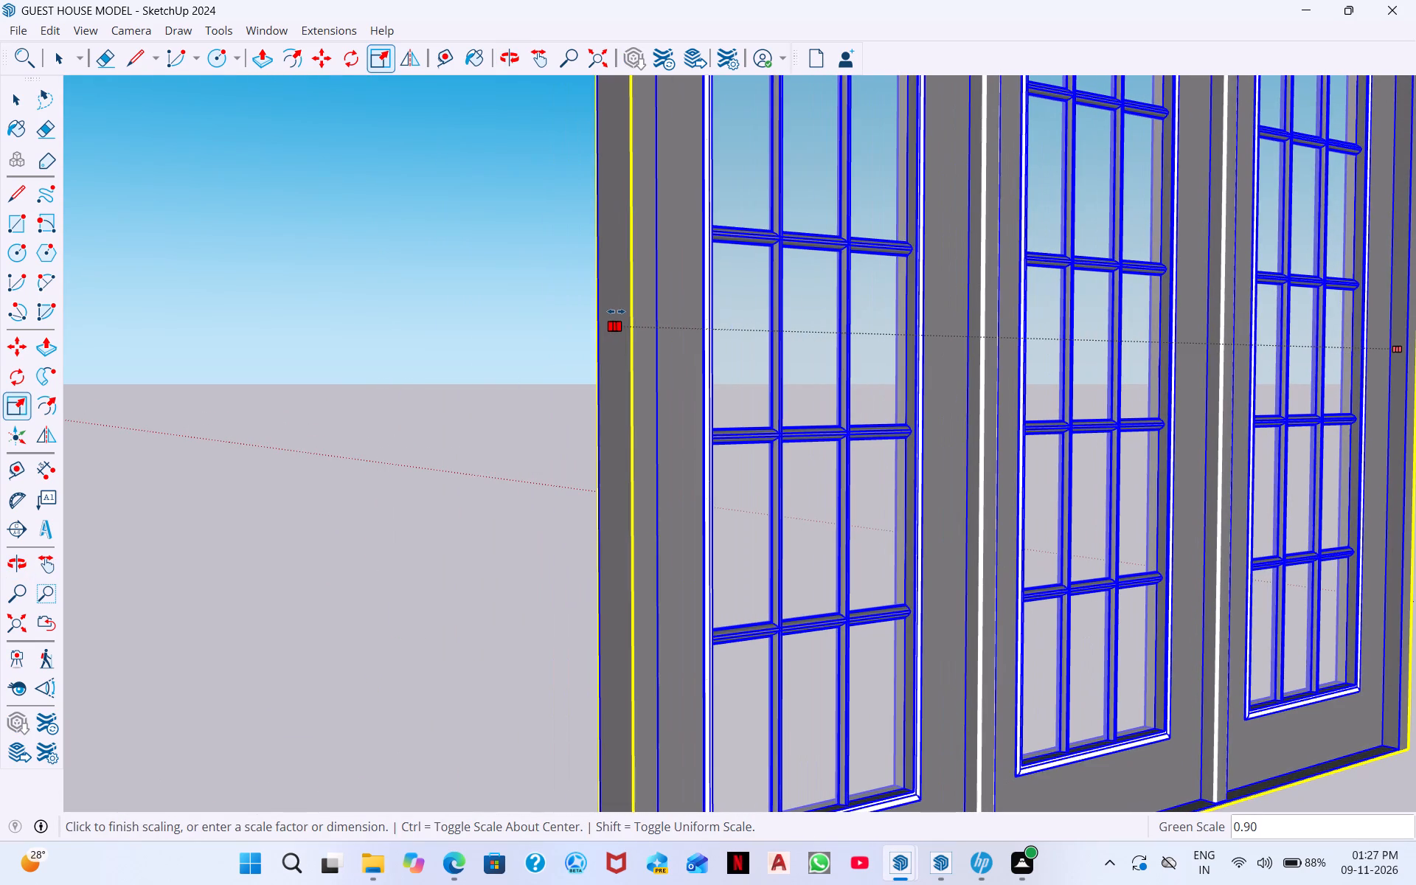
{"action": "type", "text": "6'"}
{"action": "key", "text": "Return"}
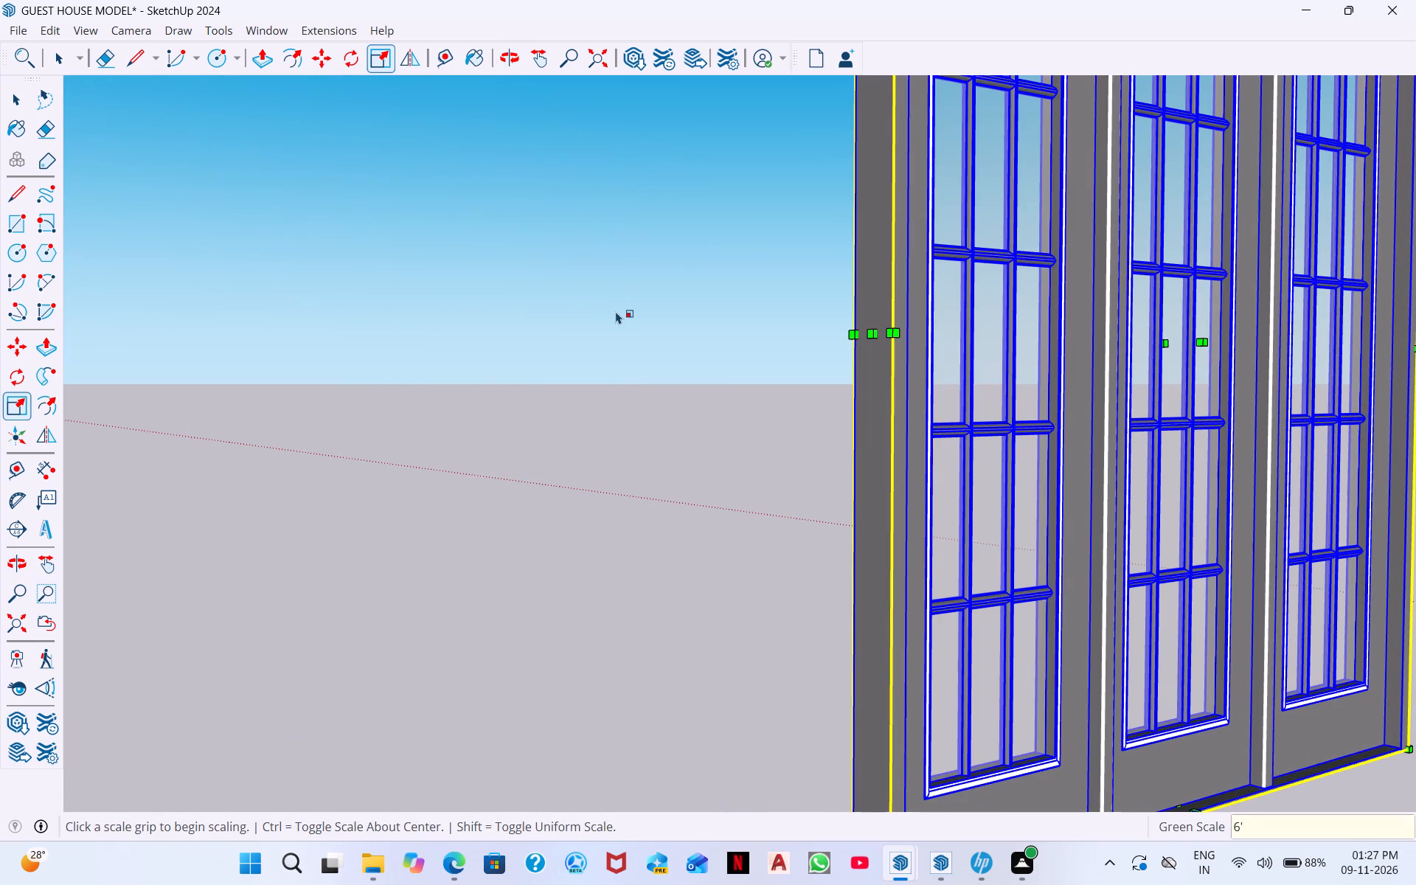
Scale the window component to a height of 5'6" along the blue axis from its top.
{"action": "middle_click_drag", "start_coordinate": [1253, 430], "coordinate": [1111, 443]}
{"action": "scroll", "coordinate": [1149, 458], "scroll_direction": "down", "scroll_amount": 10}
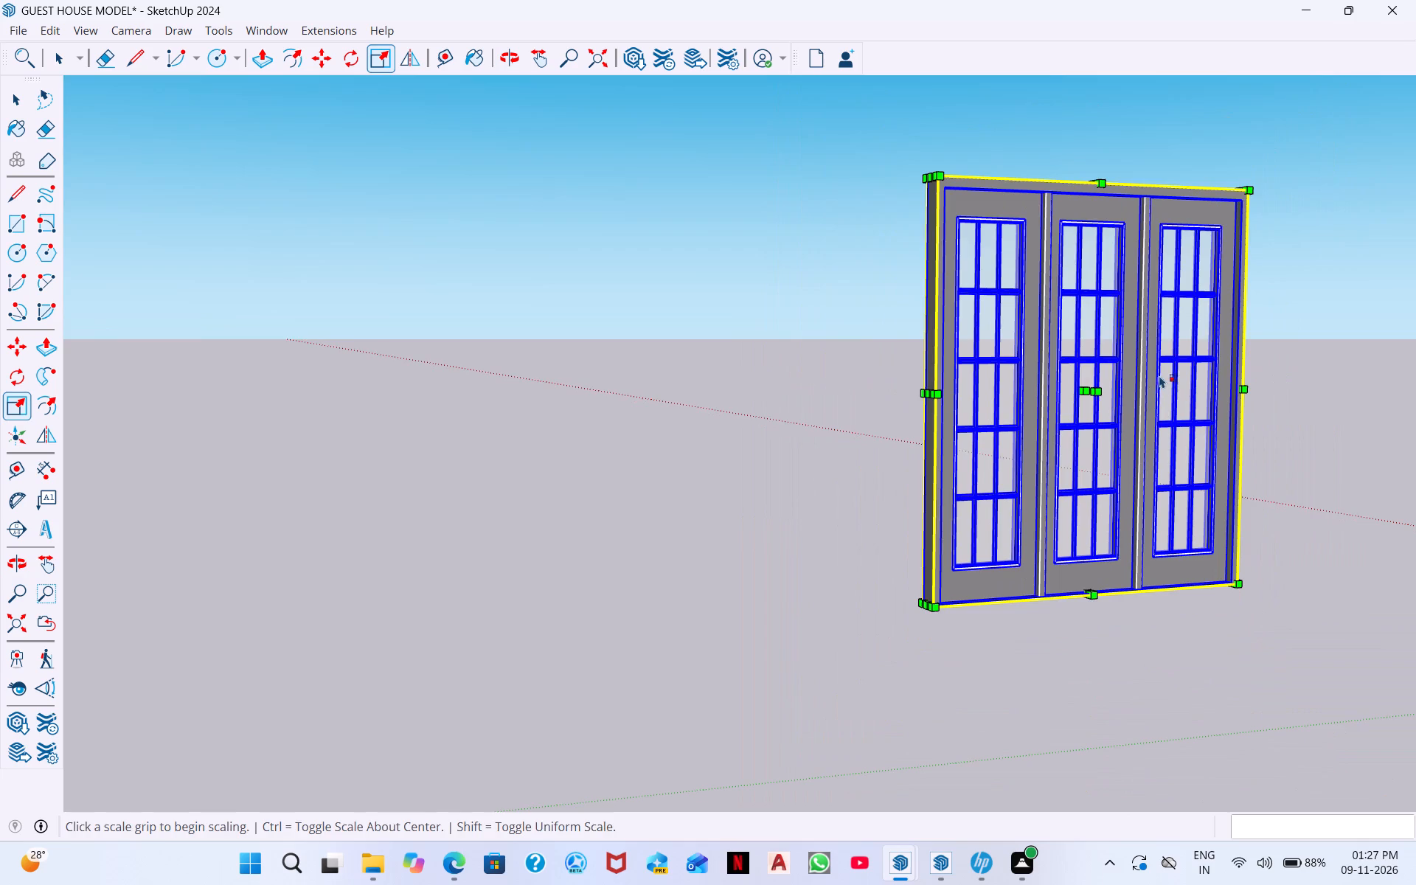
{"action": "middle_click_drag", "start_coordinate": [1153, 388], "coordinate": [1058, 729]}
{"action": "scroll", "coordinate": [1124, 375], "scroll_direction": "up", "scroll_amount": 4}
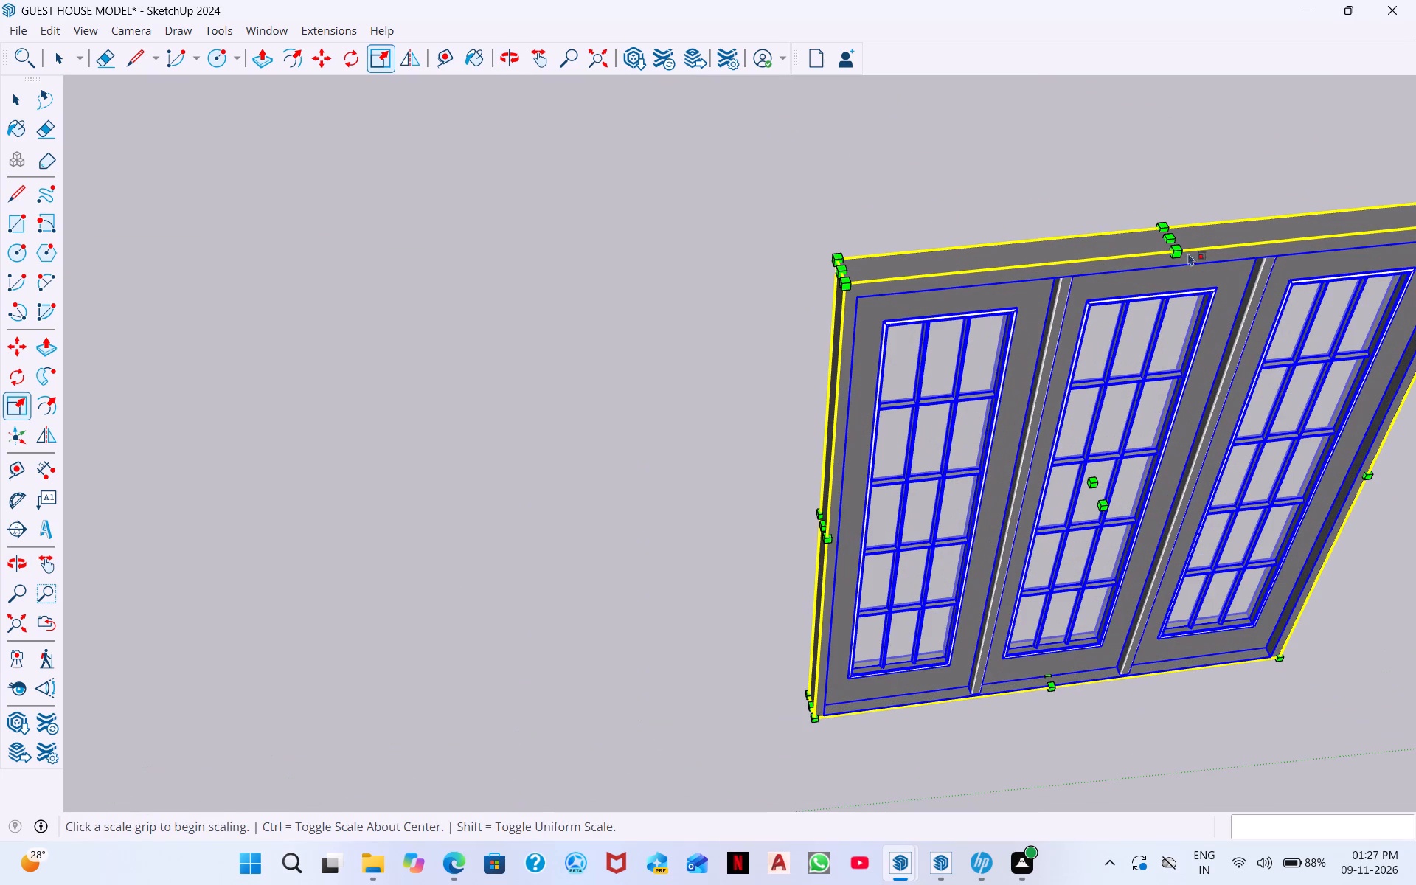
{"action": "left_click", "coordinate": [1169, 235]}
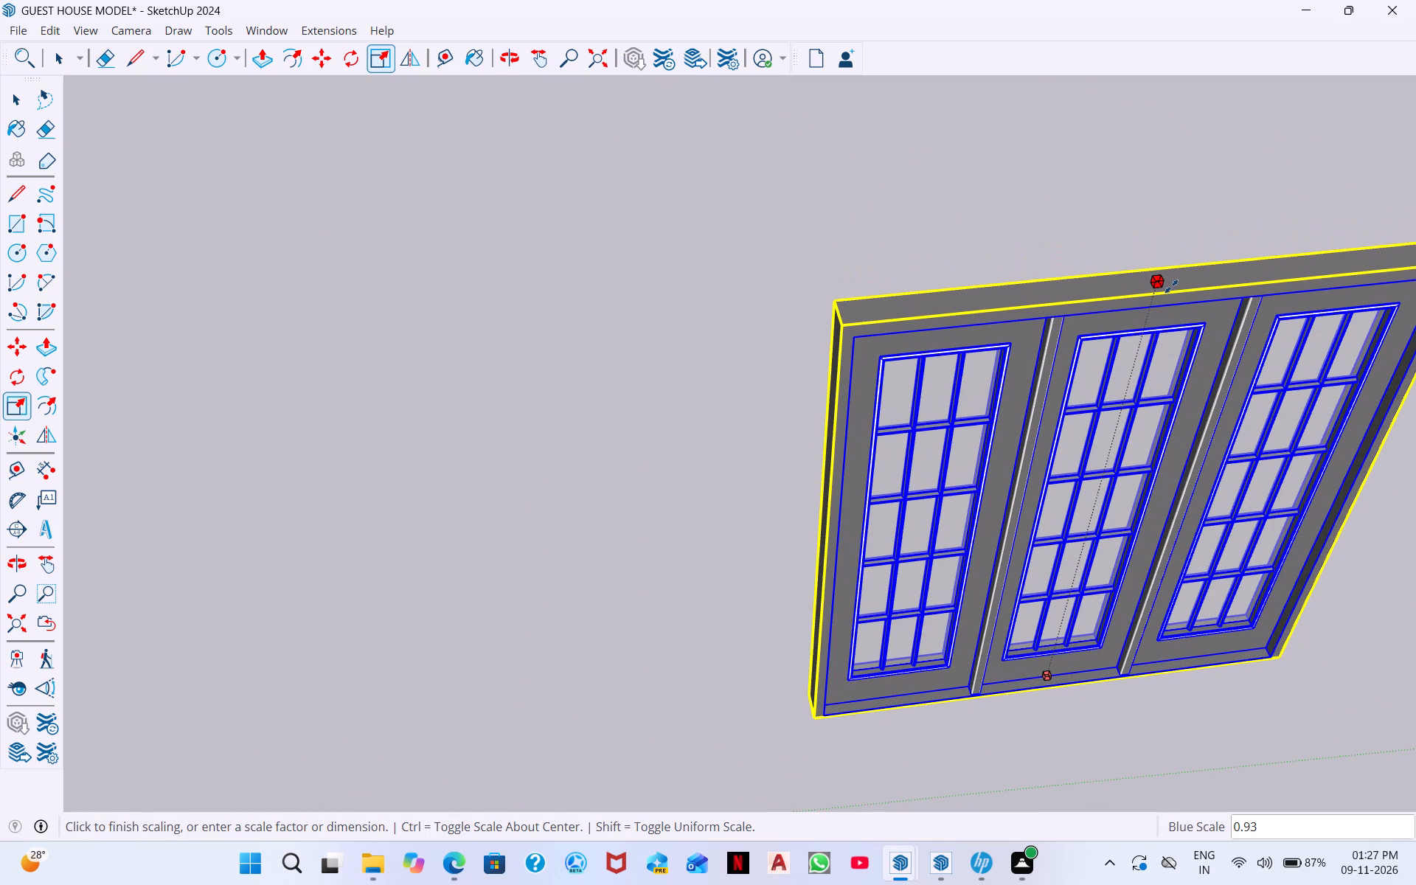
{"action": "type", "text": "5'"}
{"action": "type", "text": "6\""}
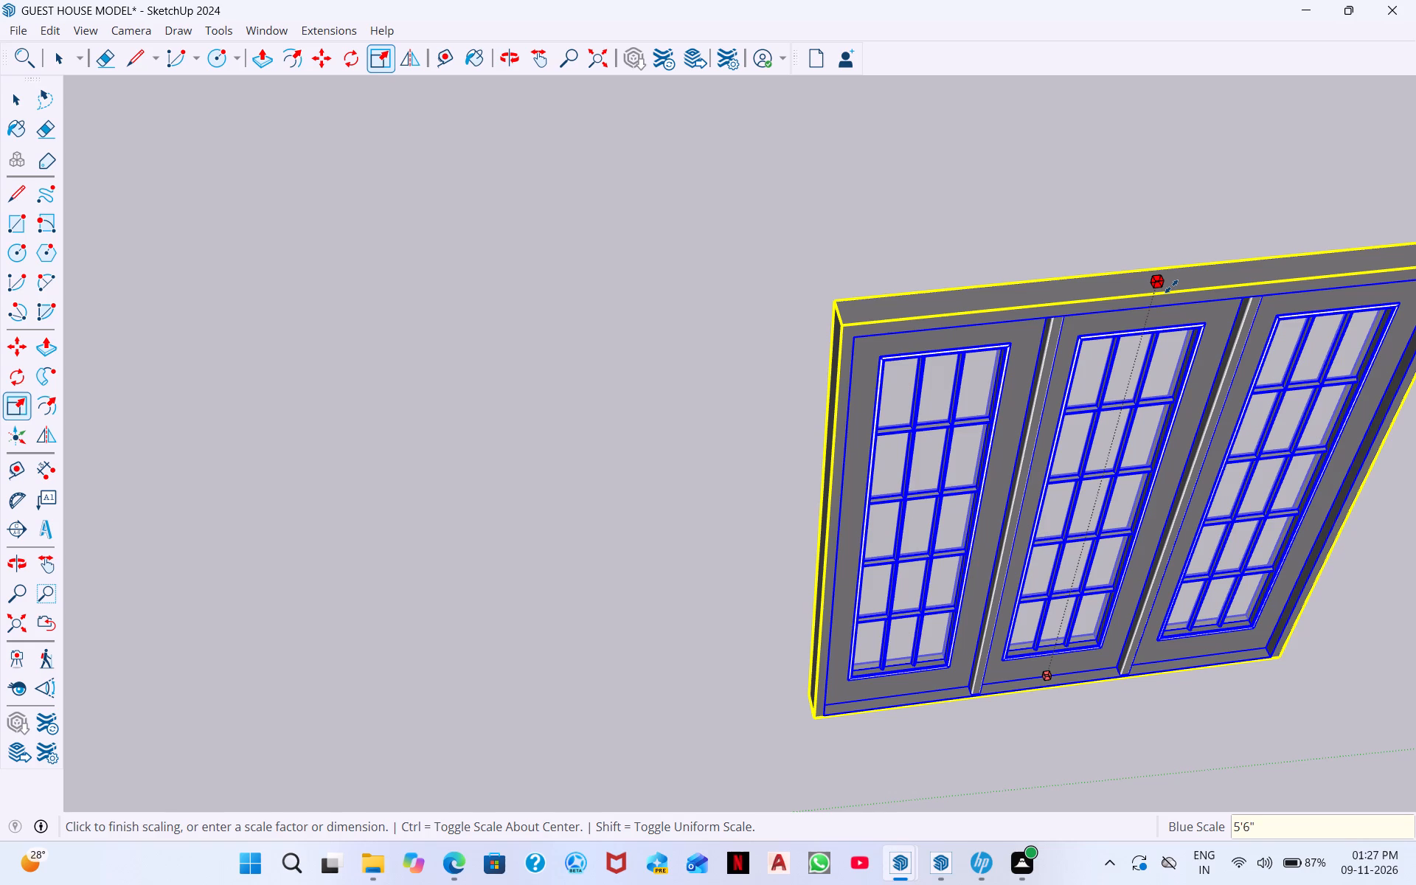
{"action": "key", "text": "Return"}
Move the three-panel window component by its lower outer corner onto the bedroom front opening's lower corner nearest the house's end.
{"action": "middle_click_drag", "start_coordinate": [1109, 433], "coordinate": [1062, 344]}
{"action": "scroll", "coordinate": [1043, 504], "scroll_direction": "down", "scroll_amount": 6}
{"action": "middle_click_drag", "start_coordinate": [1005, 662], "coordinate": [965, 467]}
{"action": "scroll", "coordinate": [1052, 566], "scroll_direction": "down", "scroll_amount": 2}
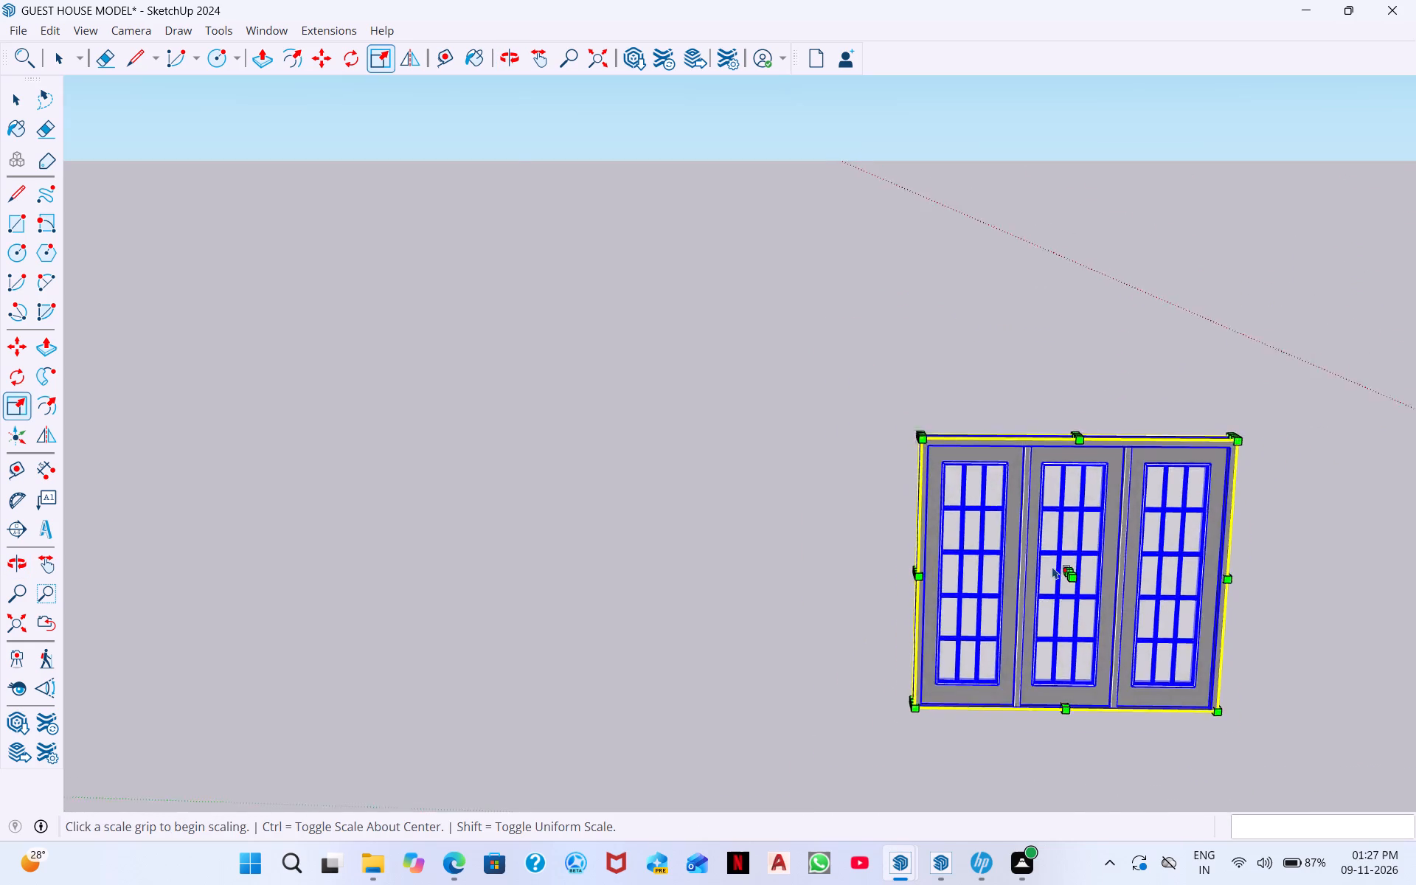
{"action": "scroll", "coordinate": [1052, 566], "scroll_direction": "down", "scroll_amount": 4}
{"action": "left_click", "coordinate": [321, 57]}
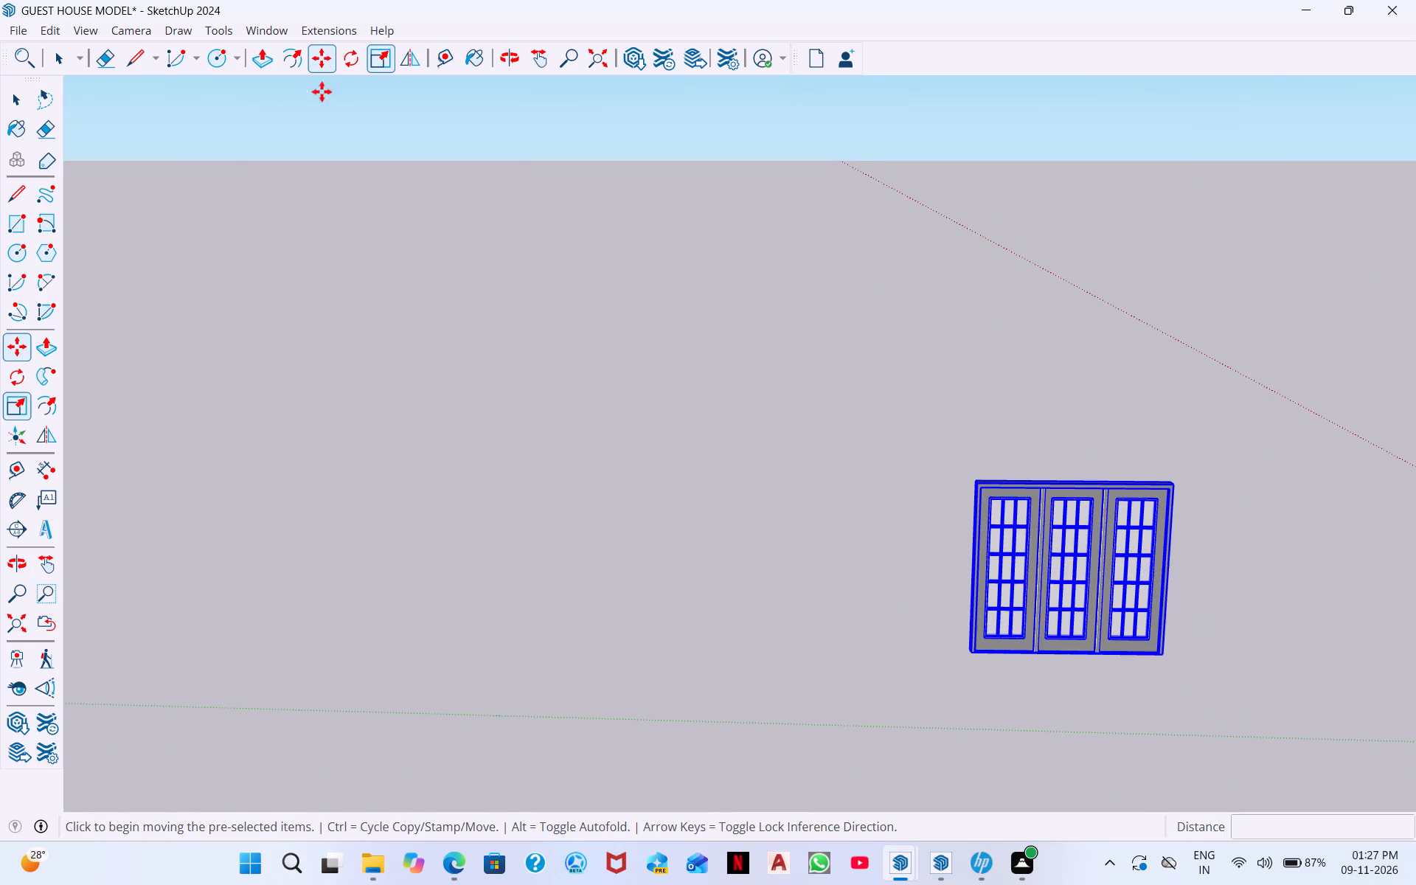
{"action": "scroll", "coordinate": [964, 670], "scroll_direction": "up", "scroll_amount": 13}
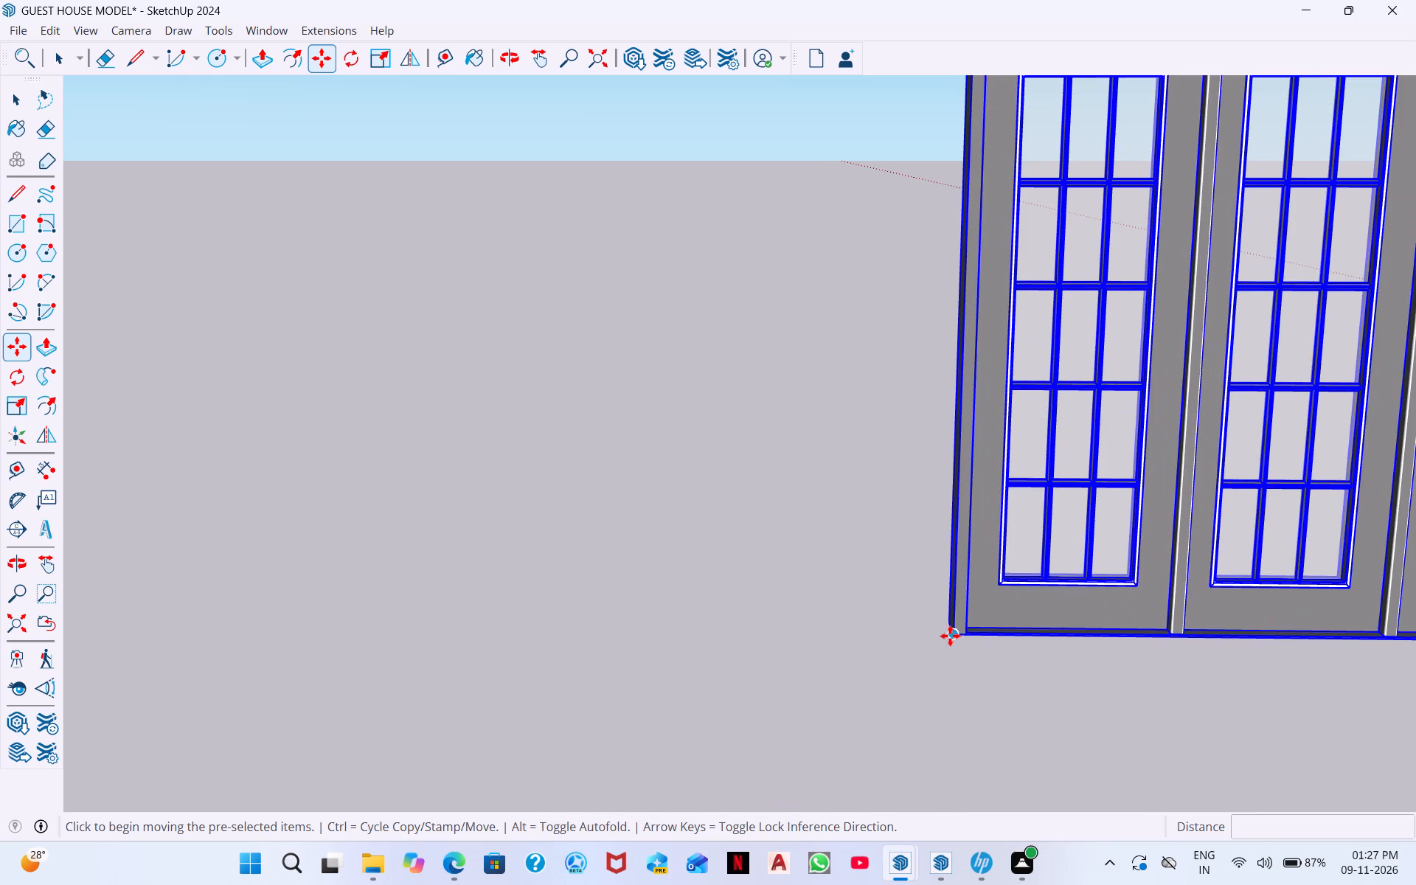
{"action": "left_click", "coordinate": [954, 633]}
{"action": "scroll", "coordinate": [1082, 637], "scroll_direction": "down", "scroll_amount": 7}
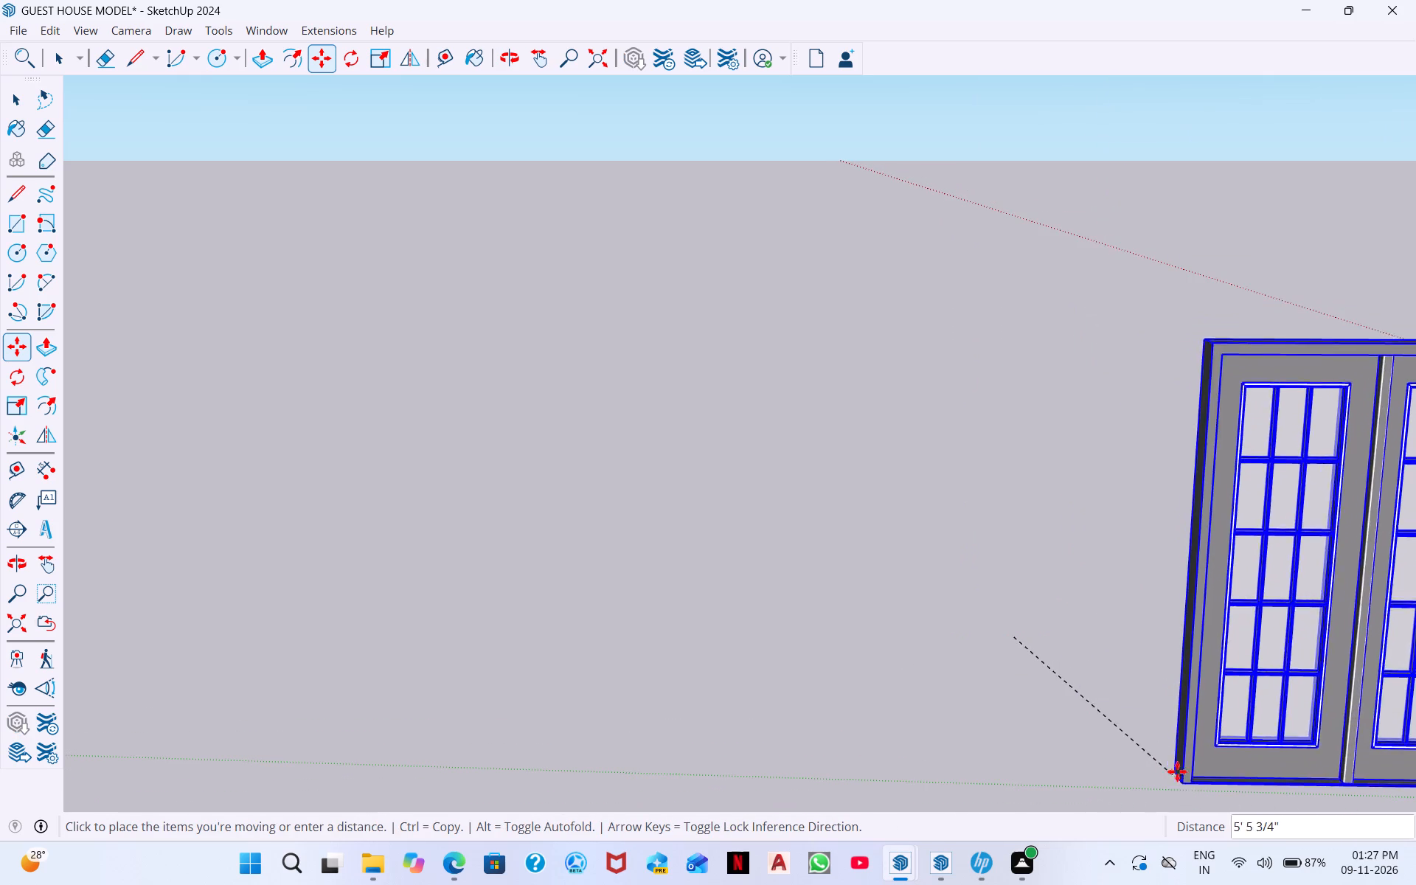
{"action": "scroll", "coordinate": [1003, 622], "scroll_direction": "down", "scroll_amount": 10}
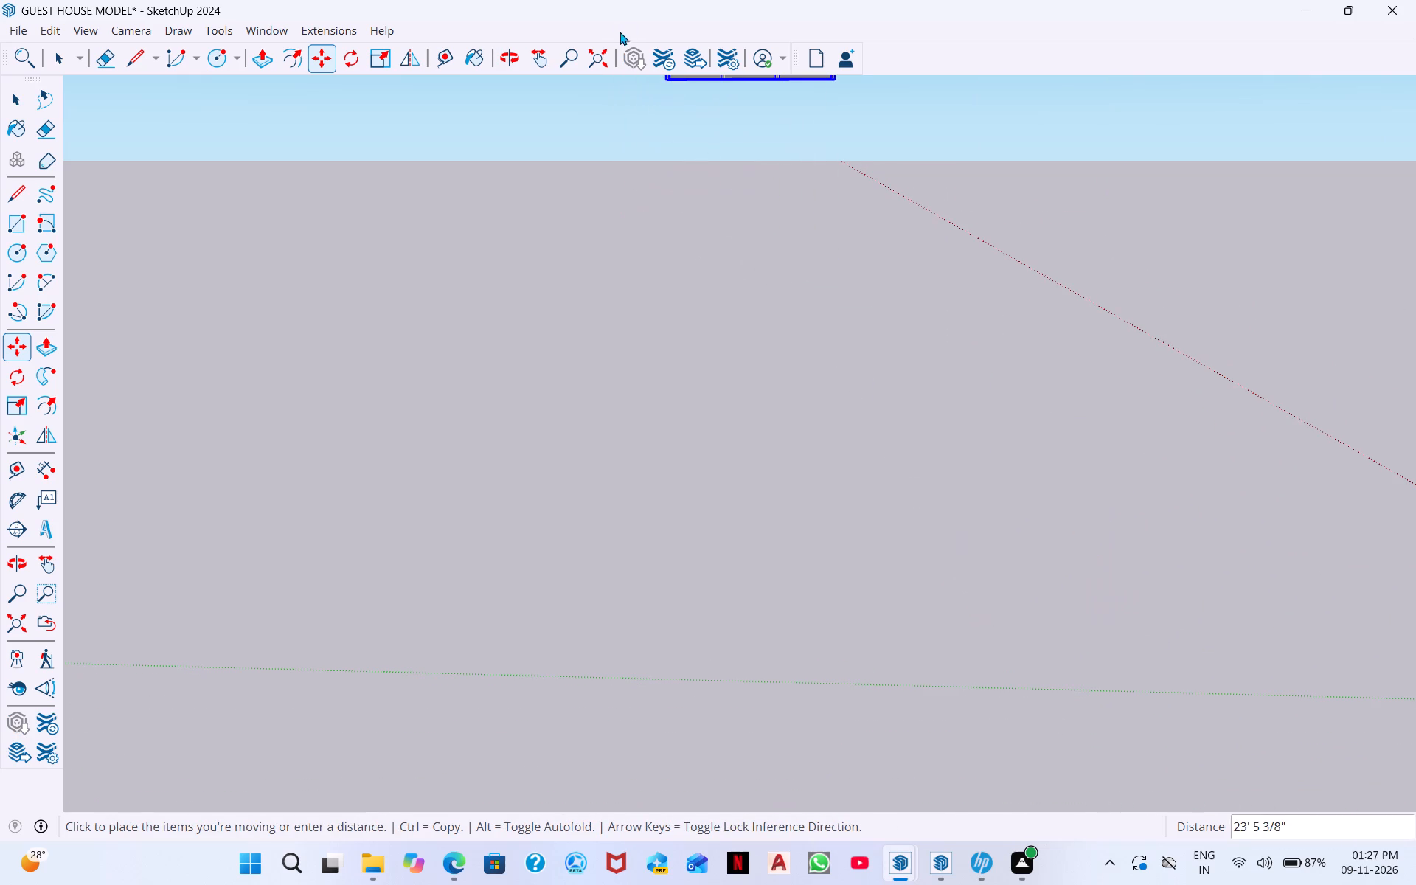
{"action": "left_click", "coordinate": [594, 55]}
{"action": "scroll", "coordinate": [545, 554], "scroll_direction": "up", "scroll_amount": 1}
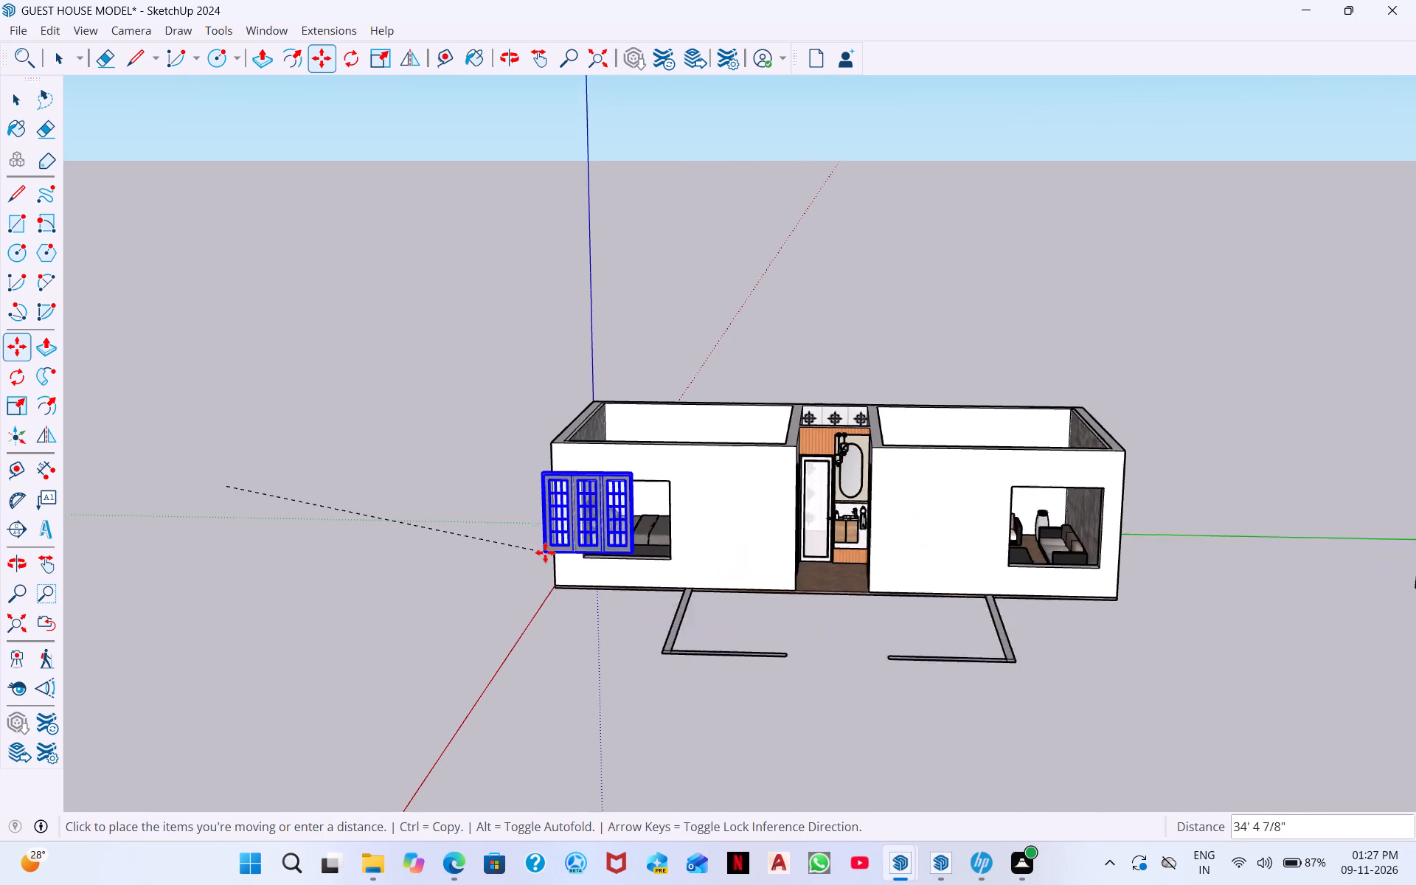
{"action": "scroll", "coordinate": [545, 552], "scroll_direction": "up", "scroll_amount": 5}
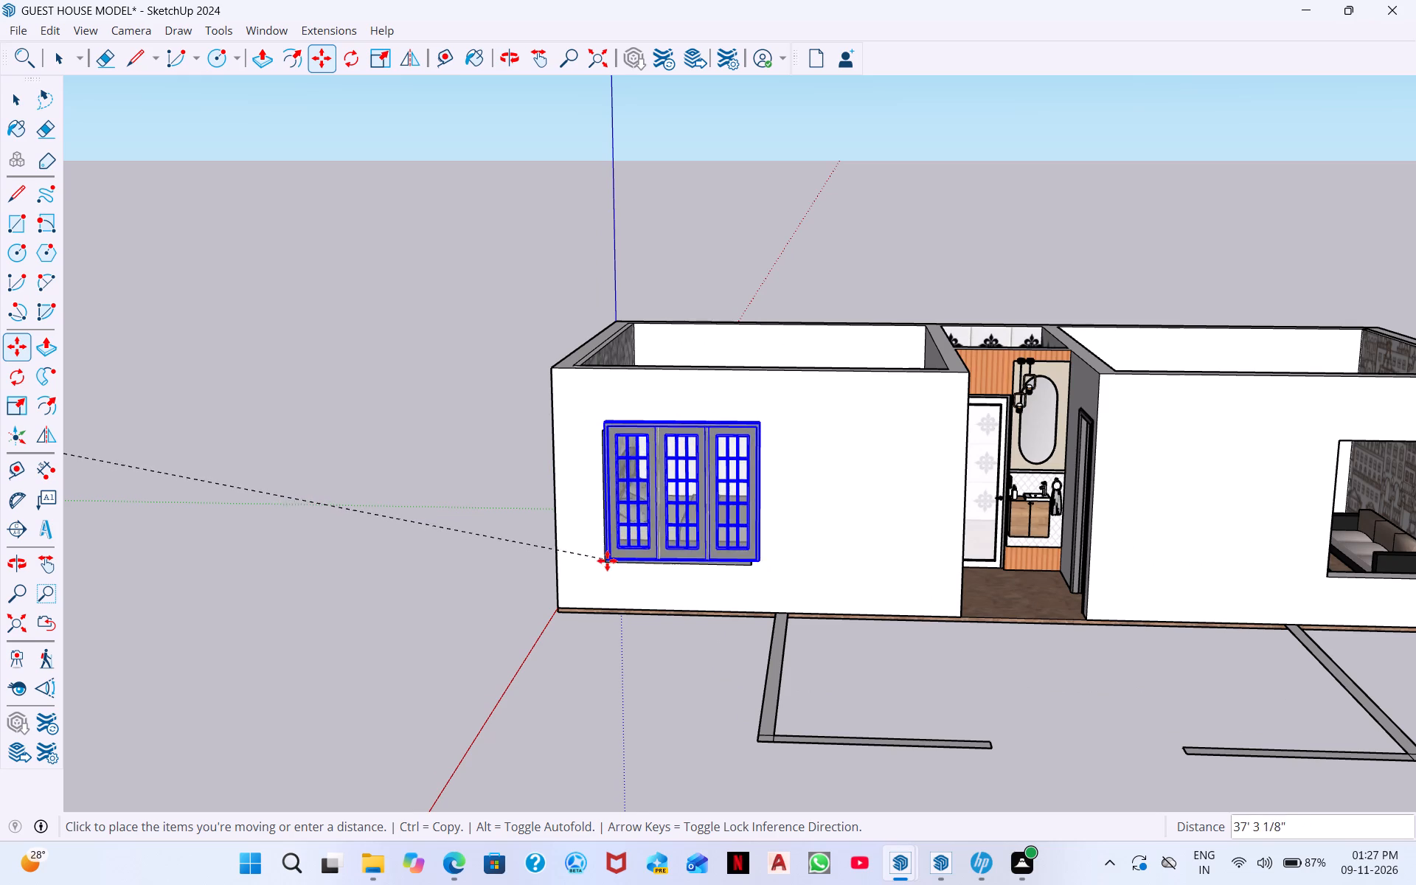
{"action": "scroll", "coordinate": [592, 566], "scroll_direction": "up", "scroll_amount": 10}
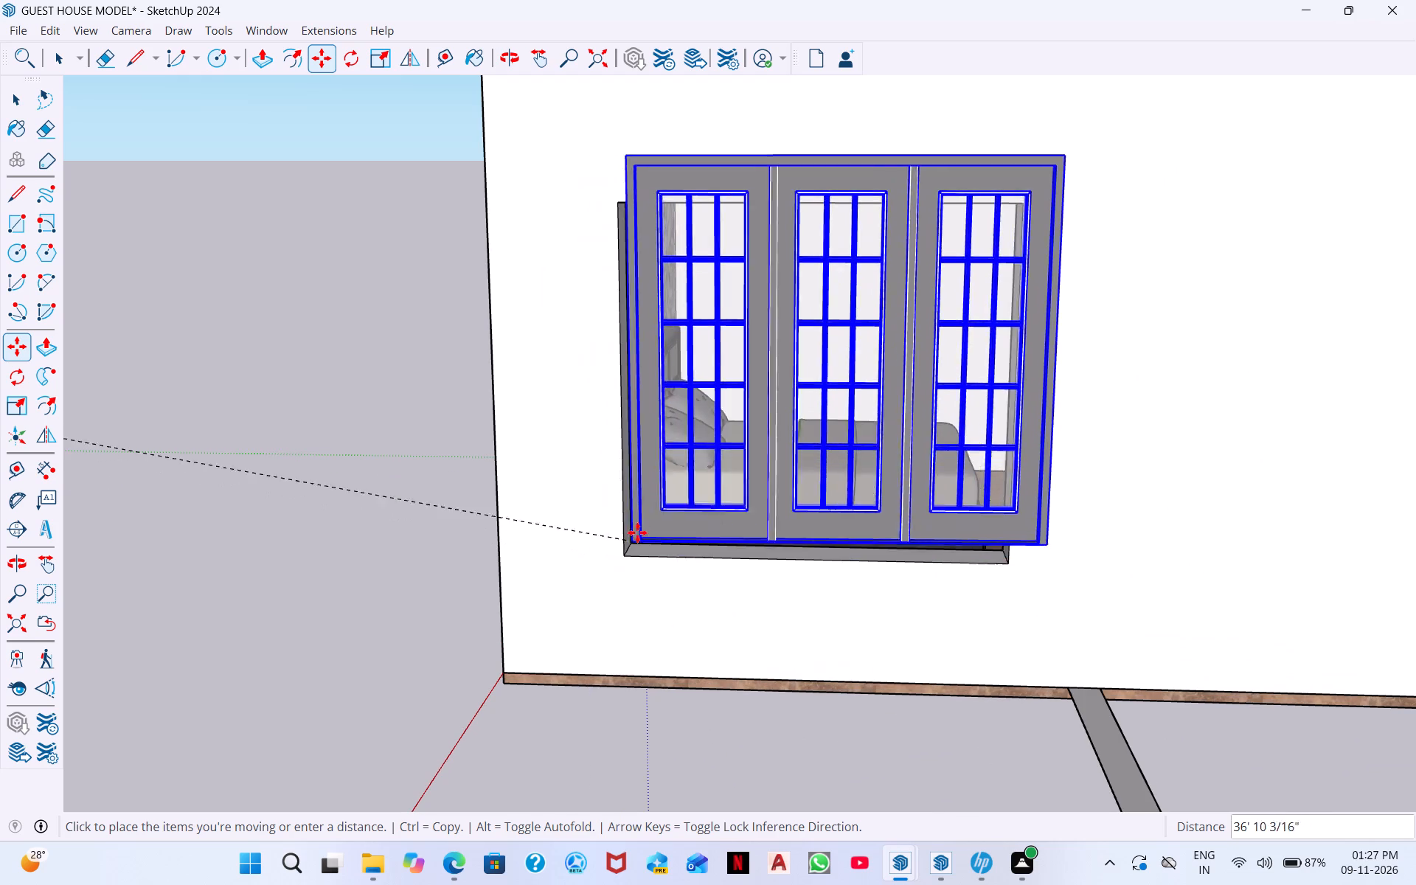
{"action": "scroll", "coordinate": [623, 559], "scroll_direction": "up", "scroll_amount": 10}
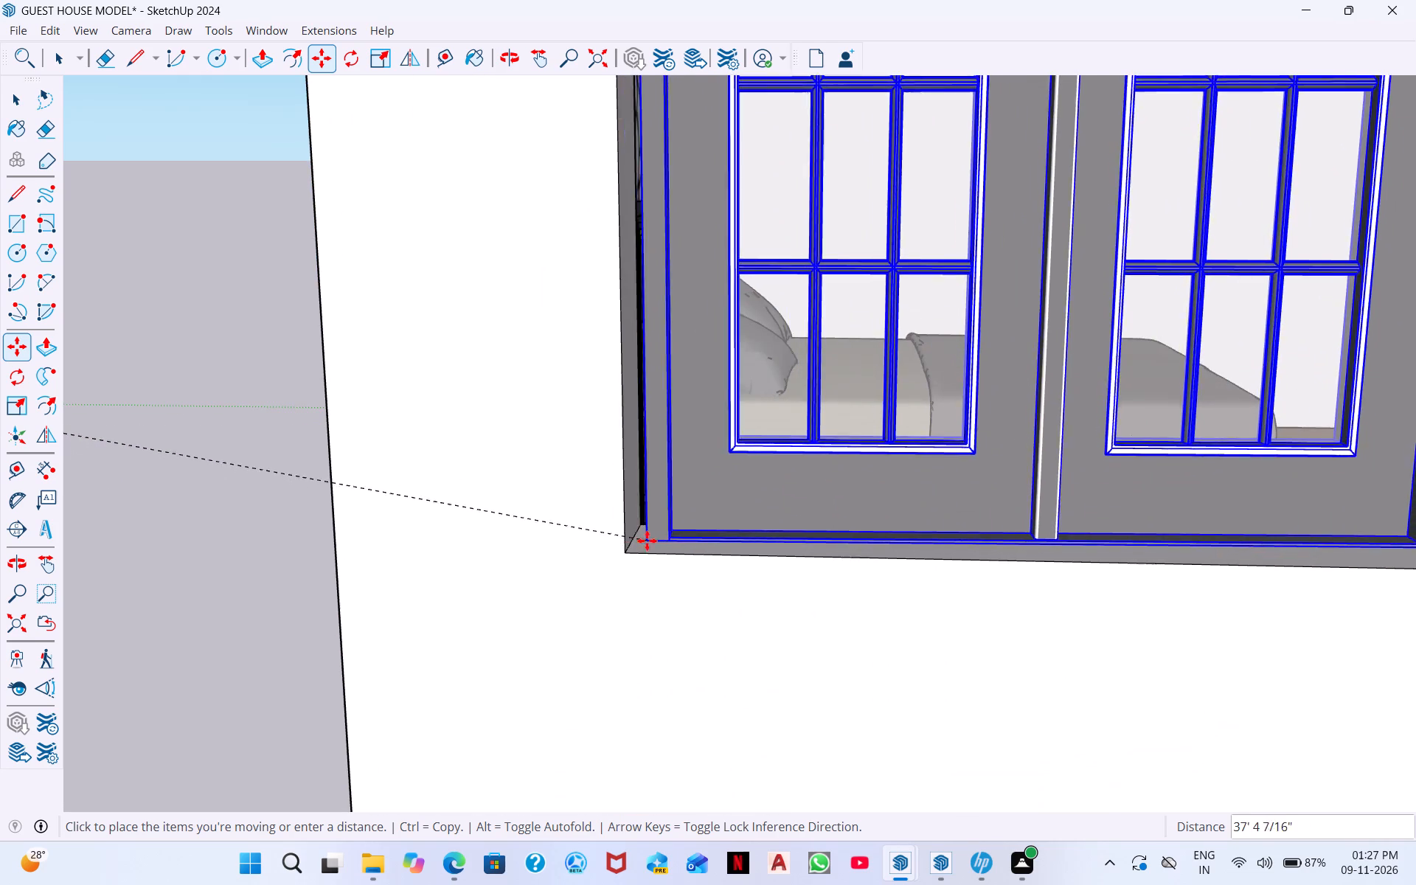
{"action": "middle_click_drag", "start_coordinate": [752, 588], "coordinate": [986, 563]}
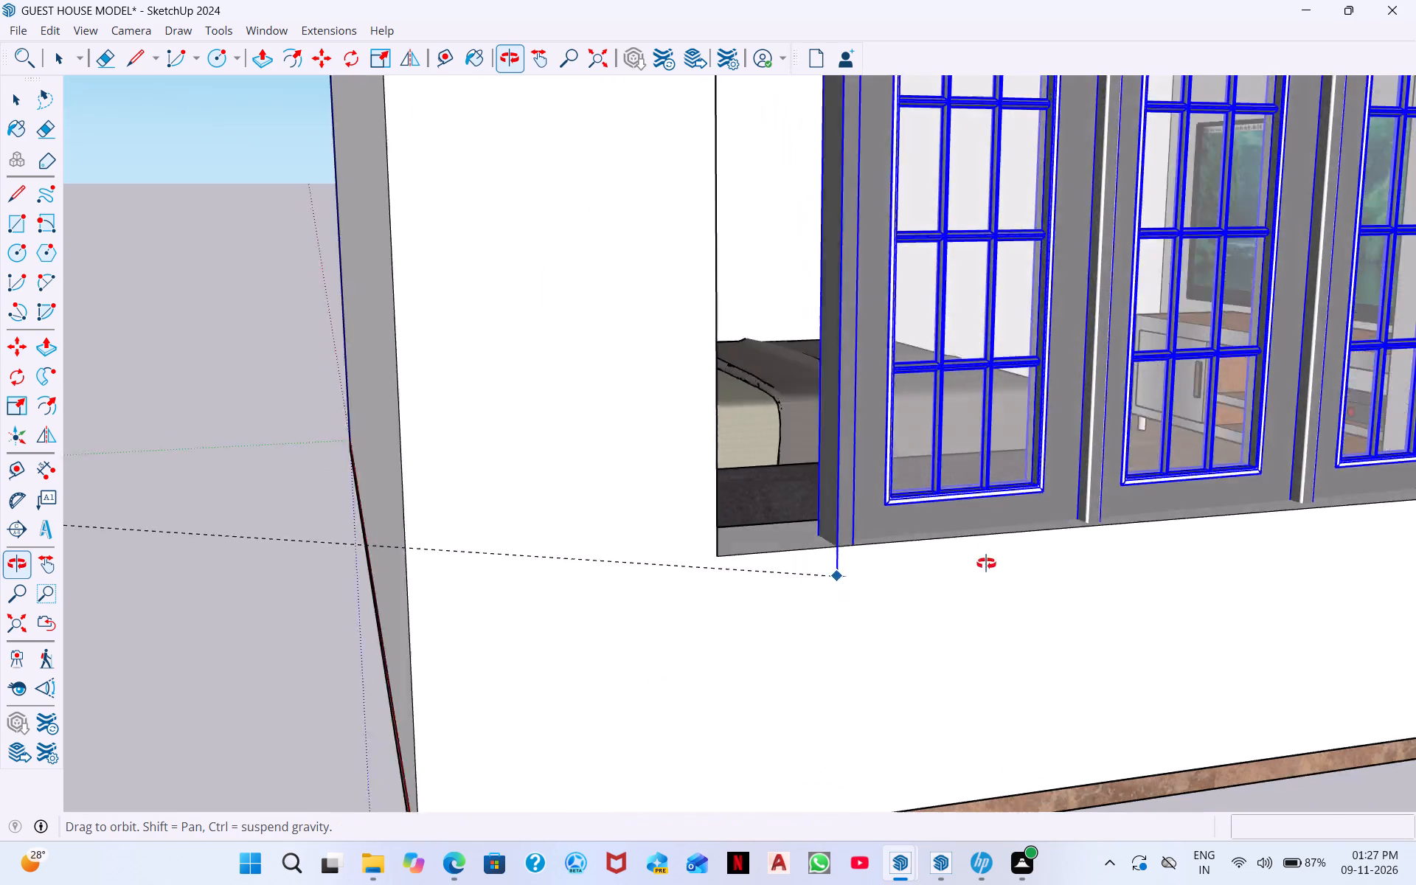
{"action": "middle_click_drag", "start_coordinate": [986, 563], "coordinate": [1057, 543]}
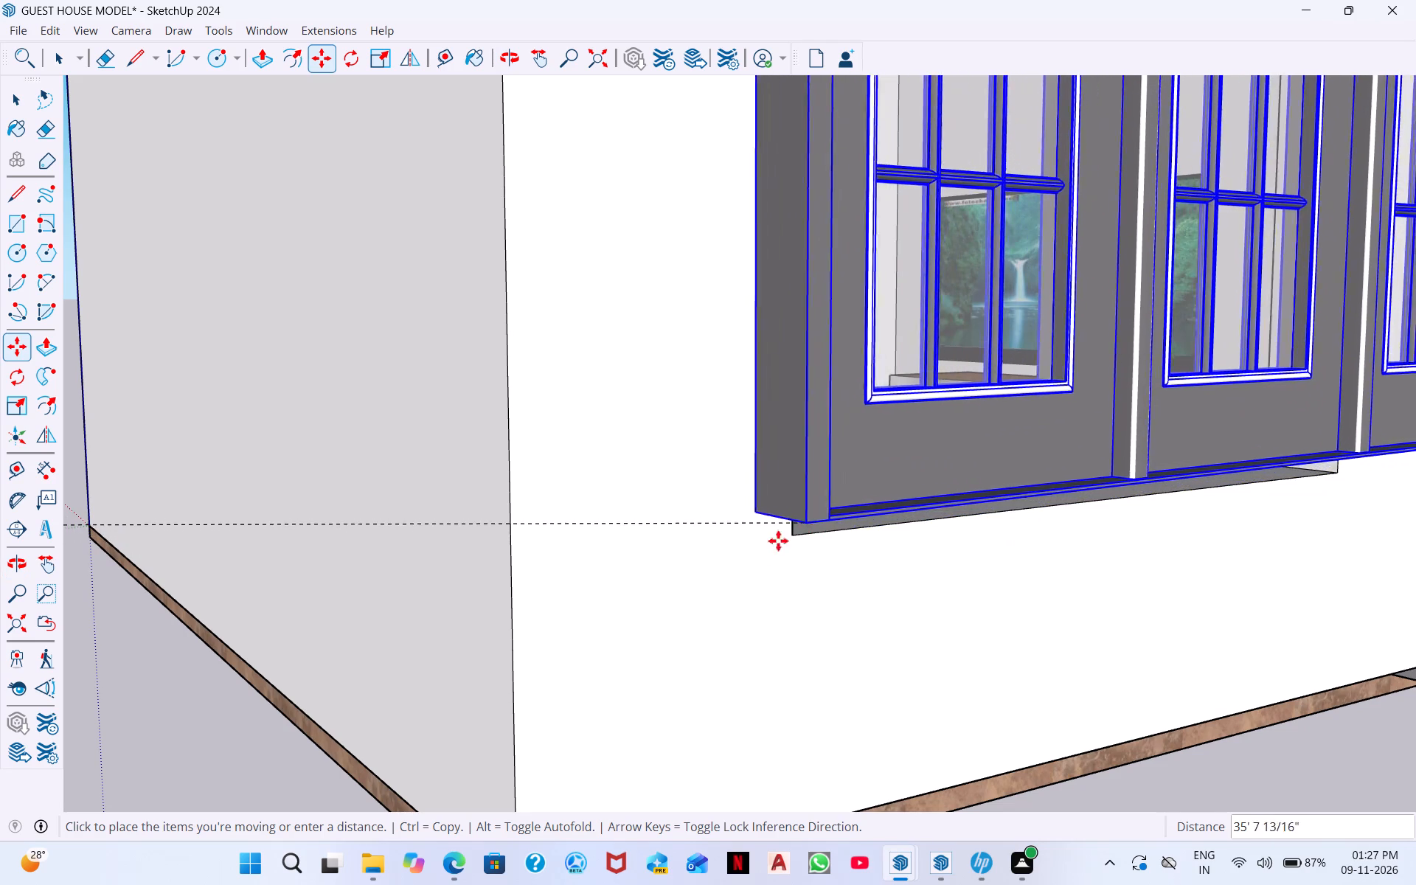
{"action": "left_click", "coordinate": [797, 527]}
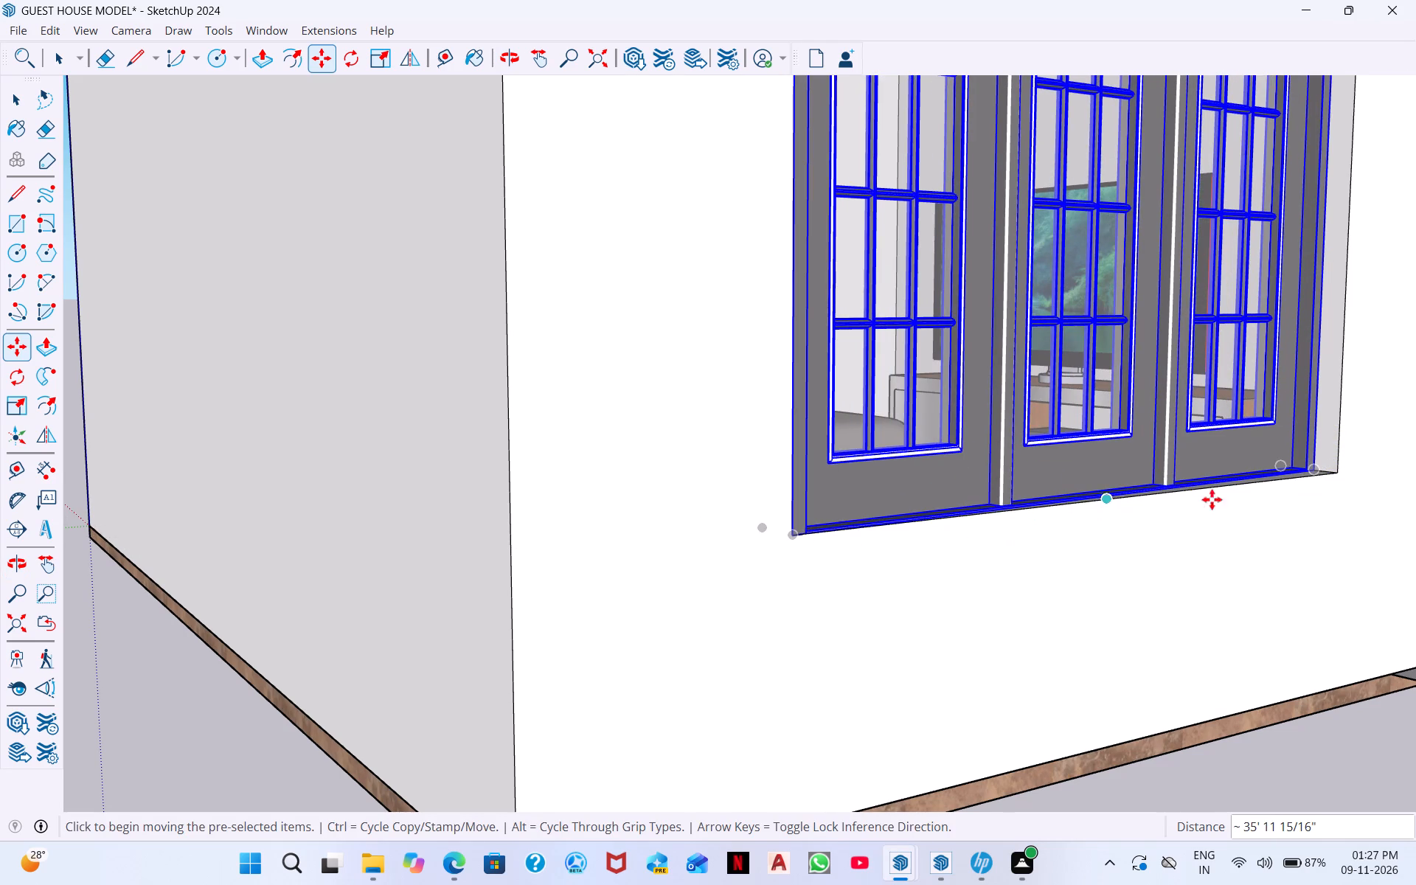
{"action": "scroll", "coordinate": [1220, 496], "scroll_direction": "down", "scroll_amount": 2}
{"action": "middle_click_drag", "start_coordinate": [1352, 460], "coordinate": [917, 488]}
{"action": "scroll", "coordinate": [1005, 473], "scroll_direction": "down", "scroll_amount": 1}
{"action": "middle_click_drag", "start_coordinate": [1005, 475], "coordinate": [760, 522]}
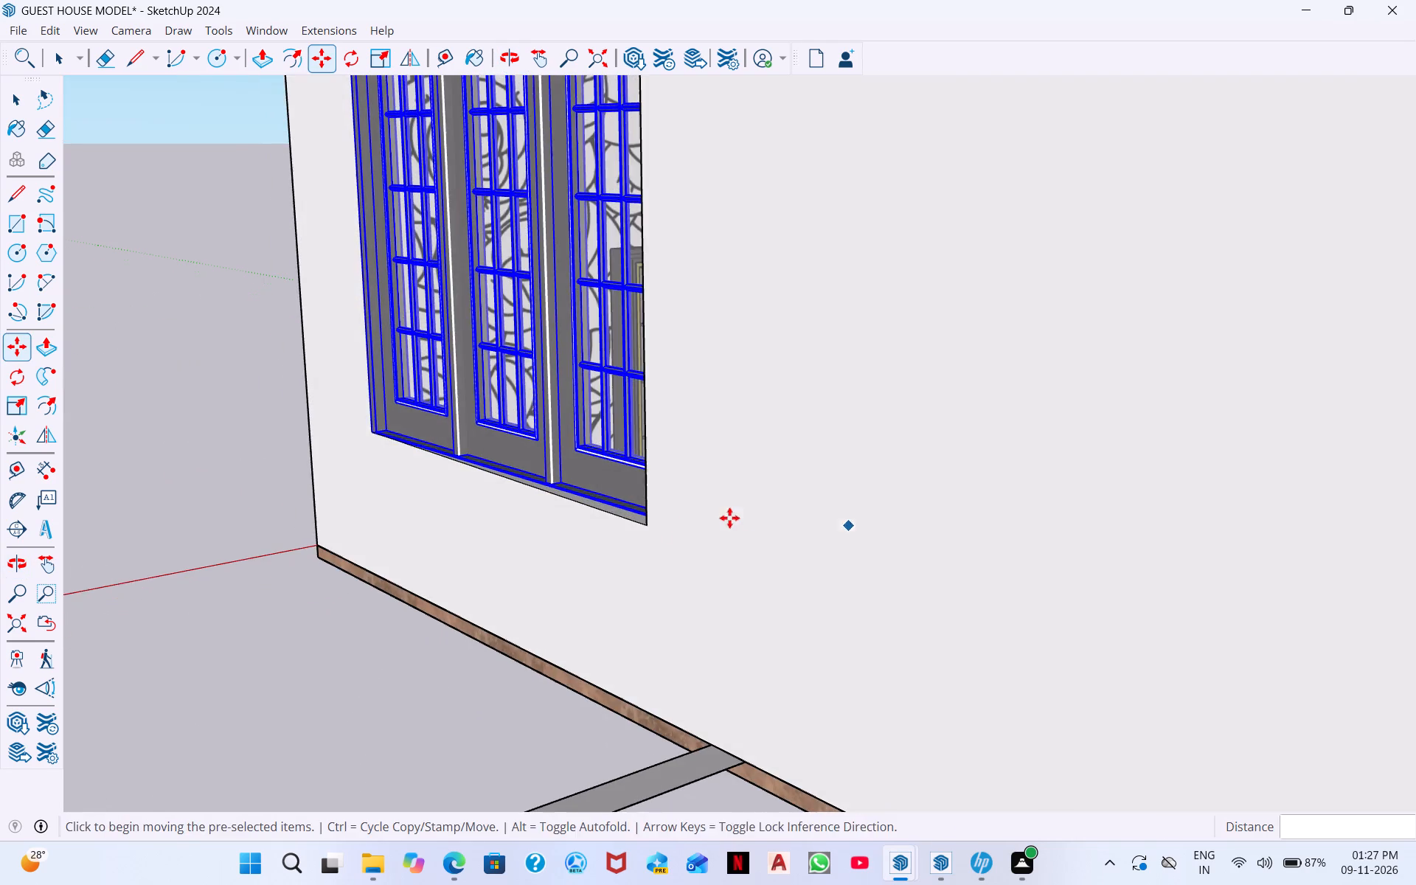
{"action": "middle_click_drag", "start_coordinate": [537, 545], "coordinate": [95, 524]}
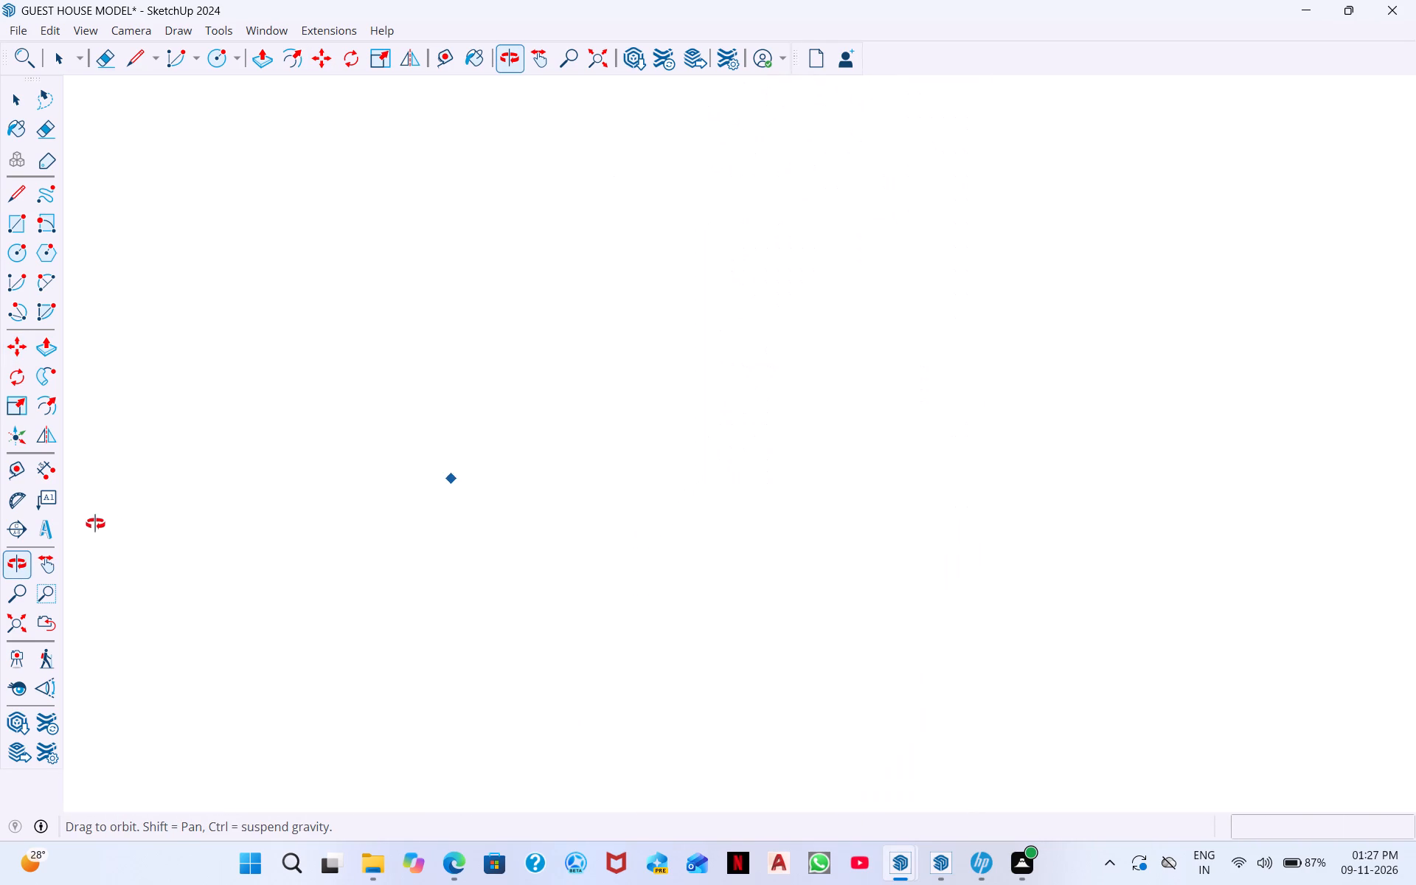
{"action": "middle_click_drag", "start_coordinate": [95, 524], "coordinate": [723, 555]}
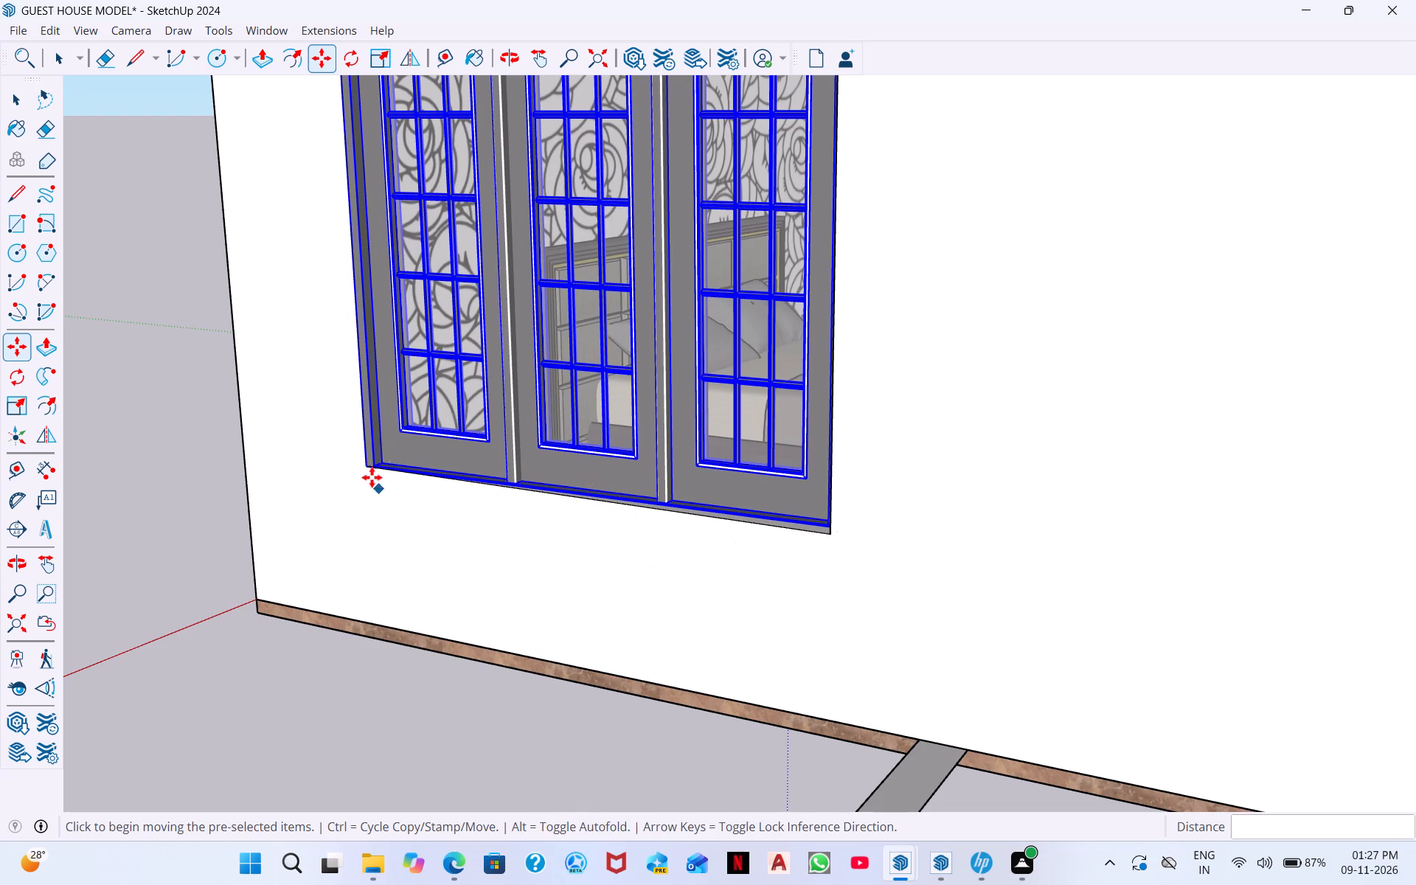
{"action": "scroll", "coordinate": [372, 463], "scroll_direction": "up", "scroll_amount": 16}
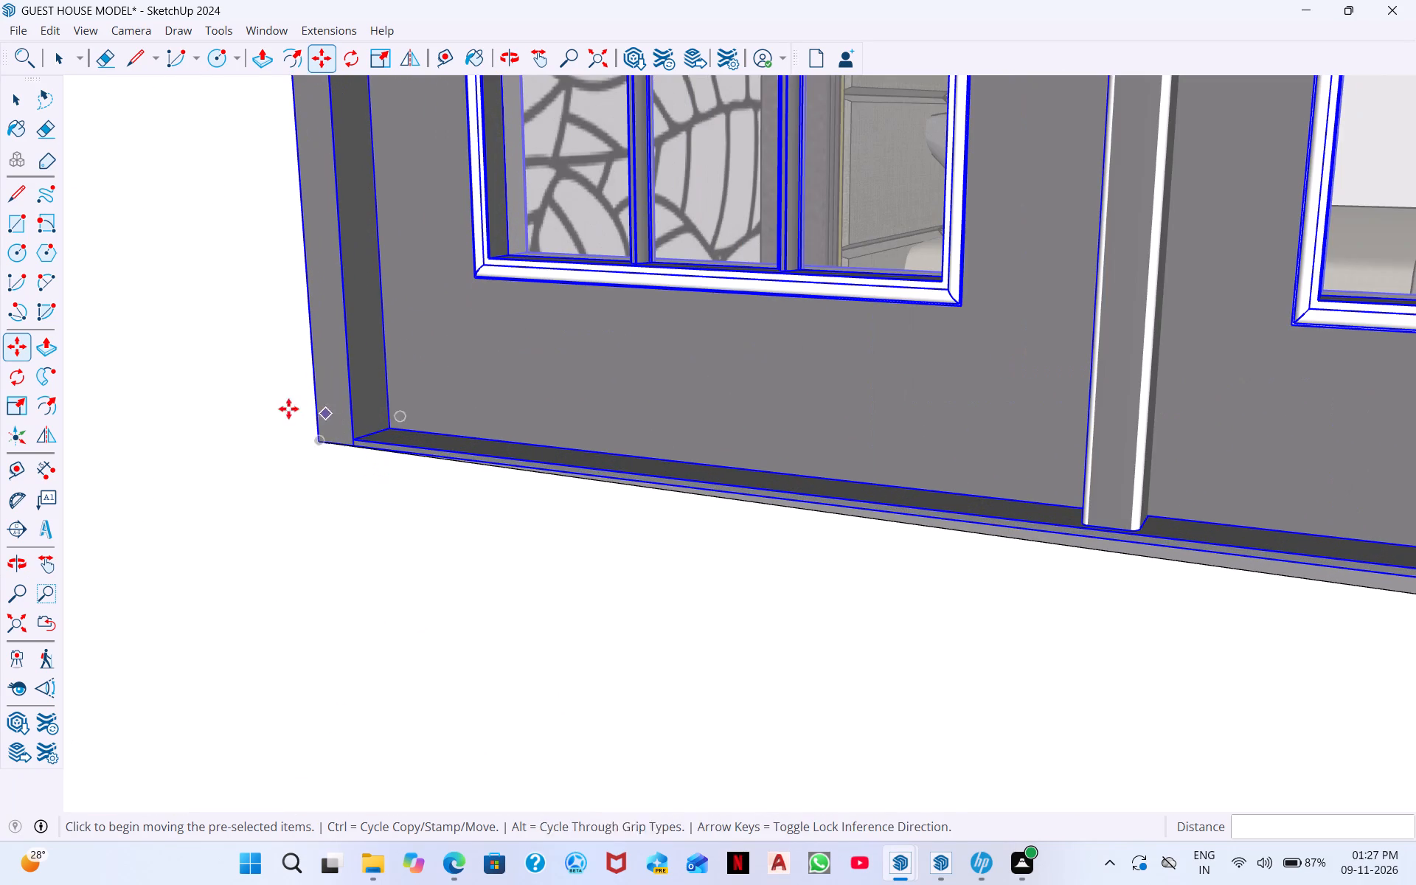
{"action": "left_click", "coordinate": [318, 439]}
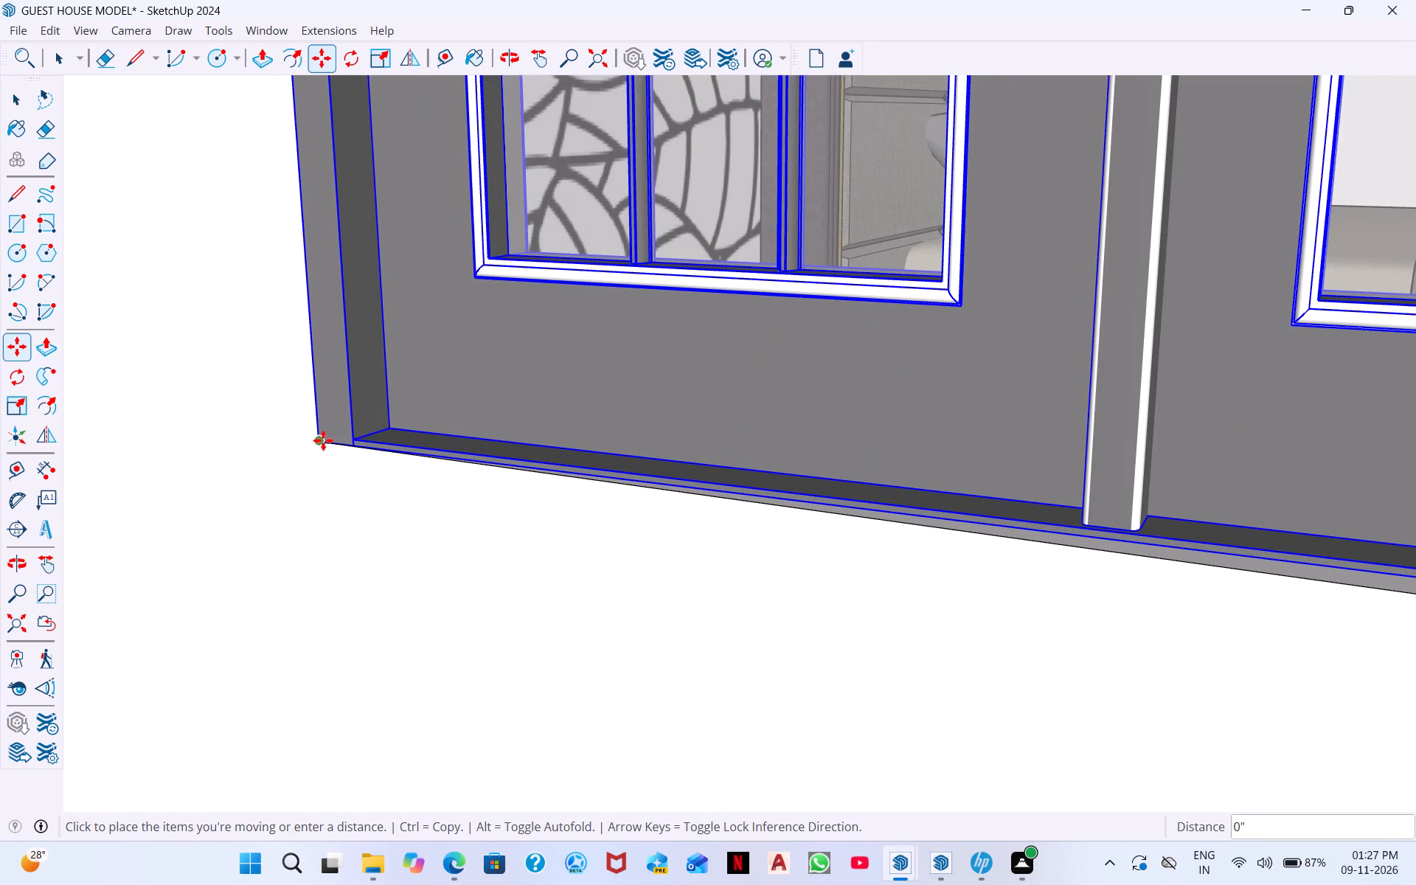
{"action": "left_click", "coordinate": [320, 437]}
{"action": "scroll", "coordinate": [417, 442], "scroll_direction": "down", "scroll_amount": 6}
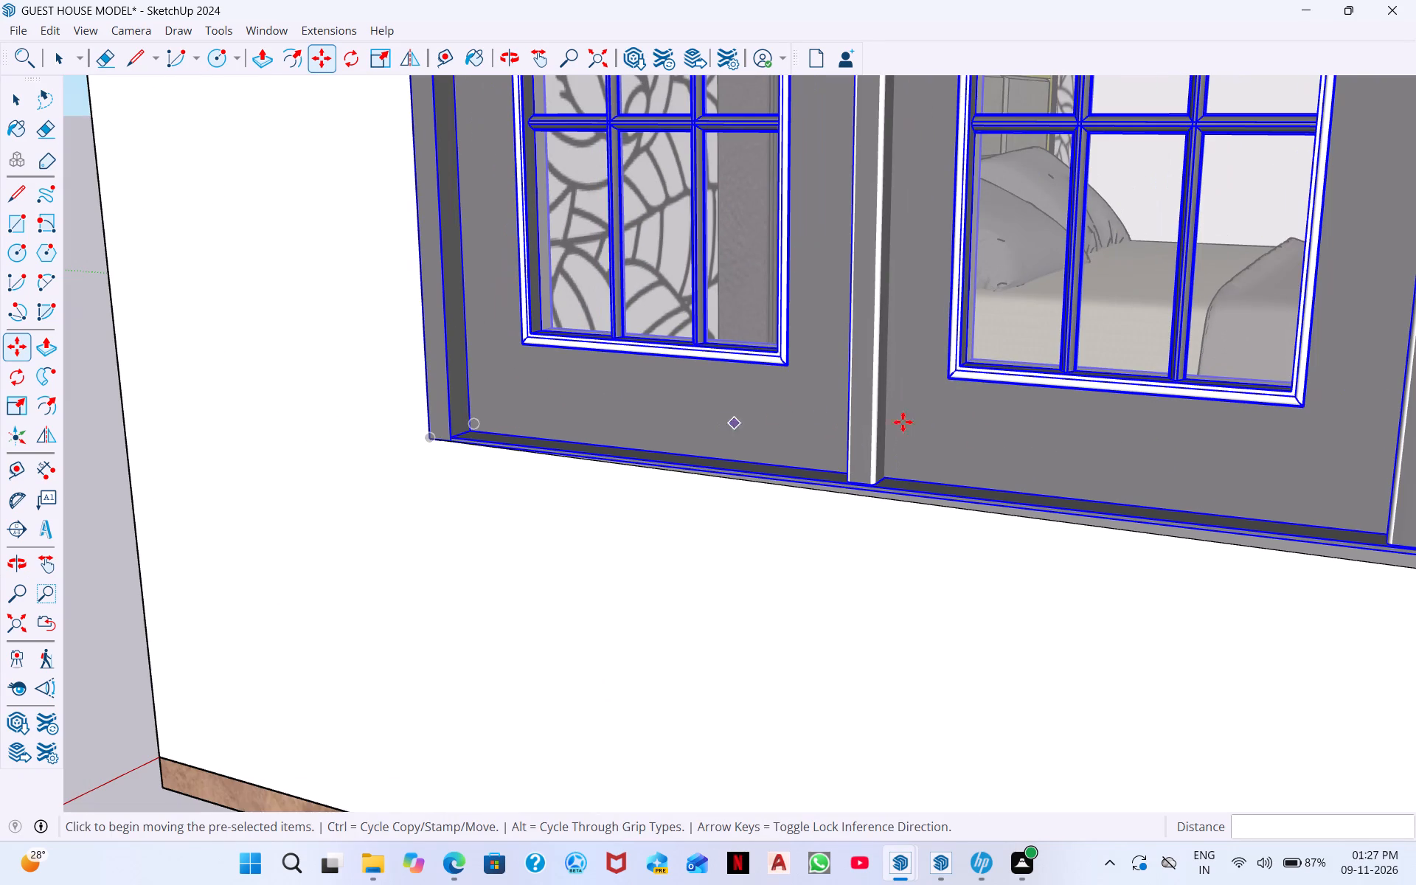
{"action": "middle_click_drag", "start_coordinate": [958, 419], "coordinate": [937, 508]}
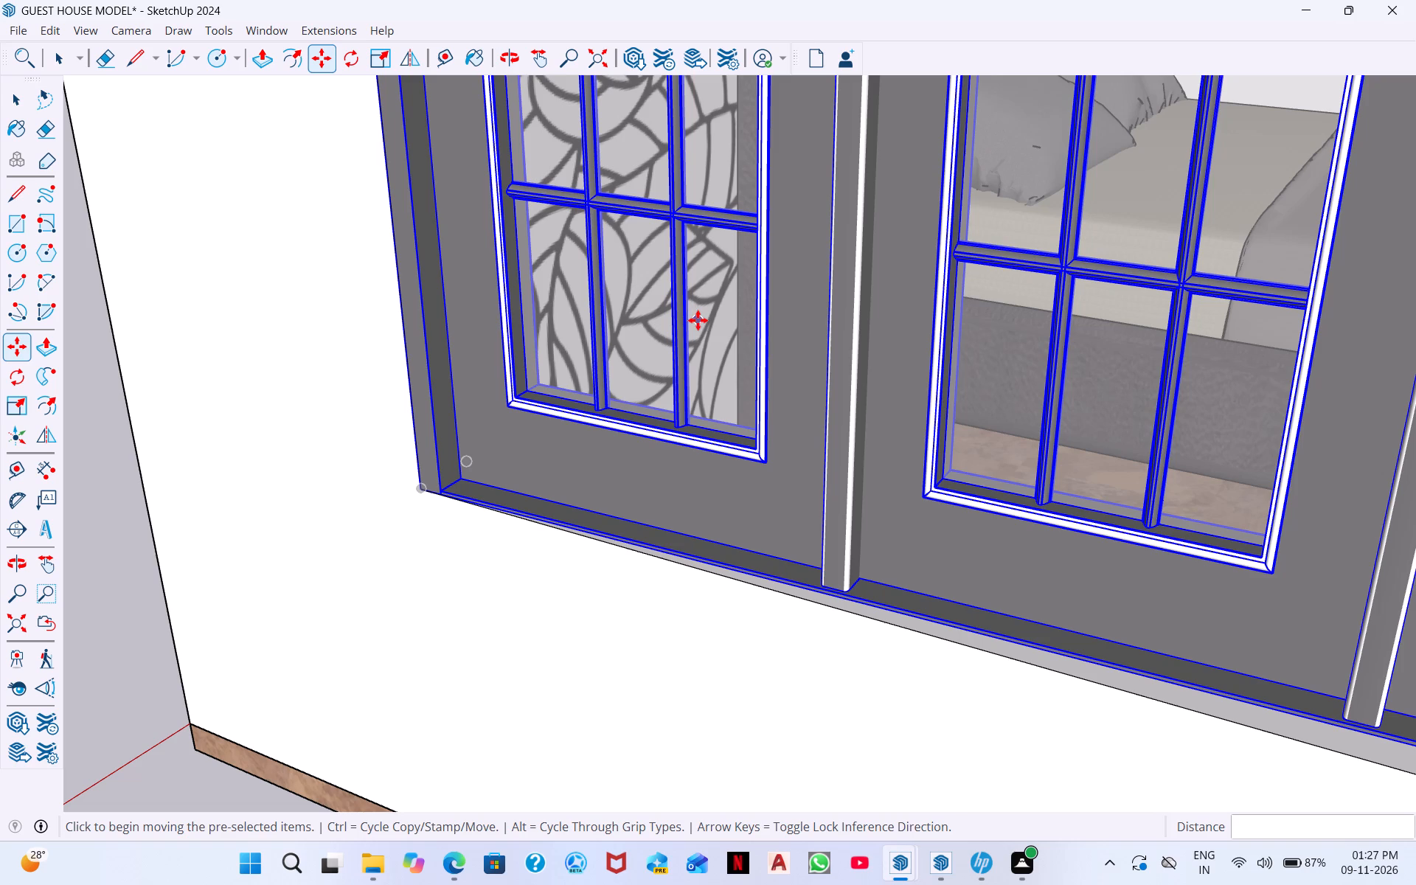
Rotate the window about the blue axis at its placed lower corner until its other end lies flush with the opening's outer wall edge.
{"action": "key", "text": "q"}
{"action": "middle_click_drag", "start_coordinate": [1075, 629], "coordinate": [1027, 540]}
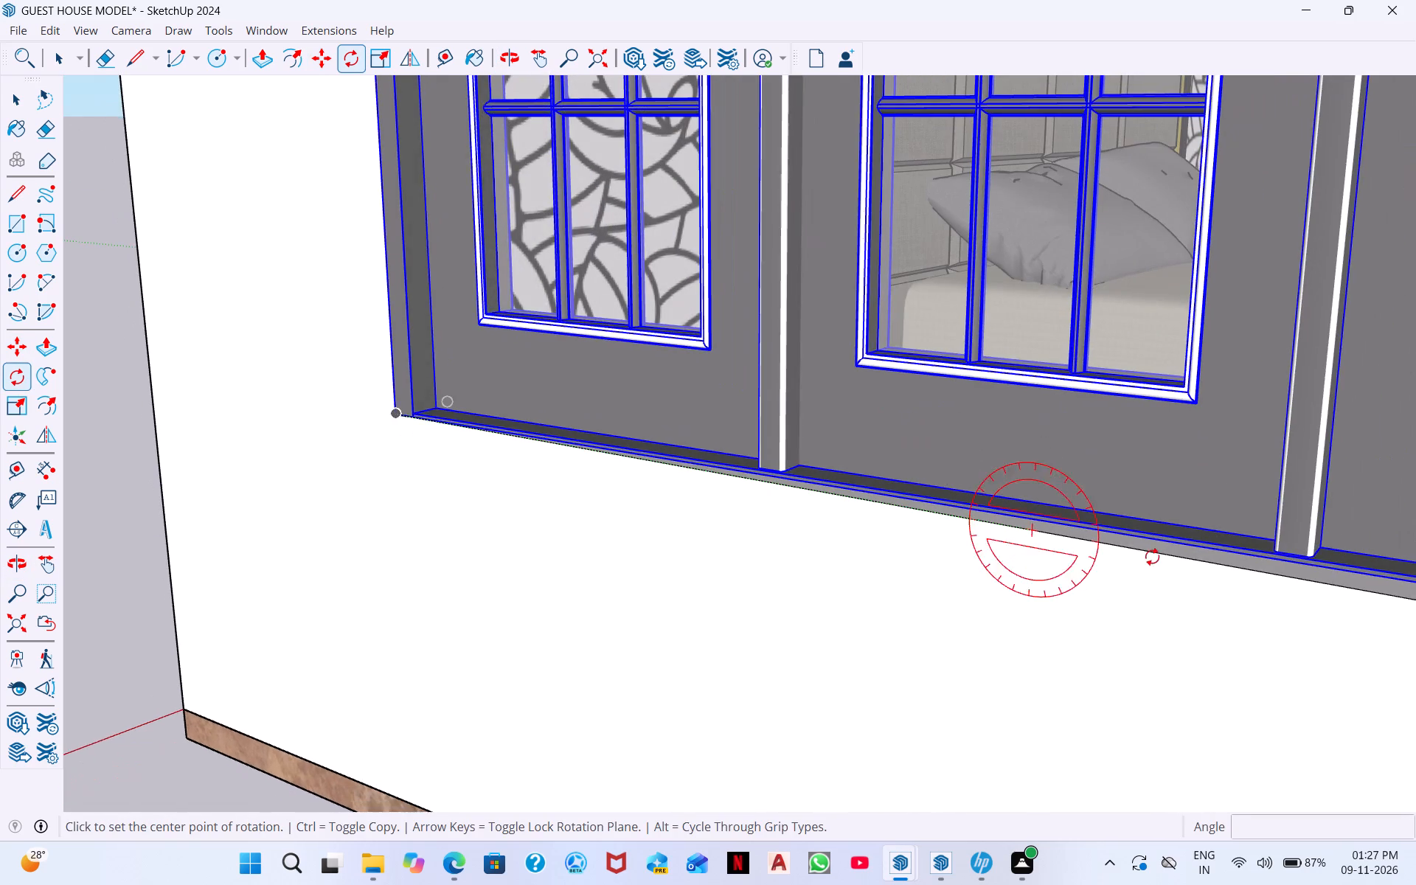
{"action": "scroll", "coordinate": [1238, 550], "scroll_direction": "down", "scroll_amount": 1}
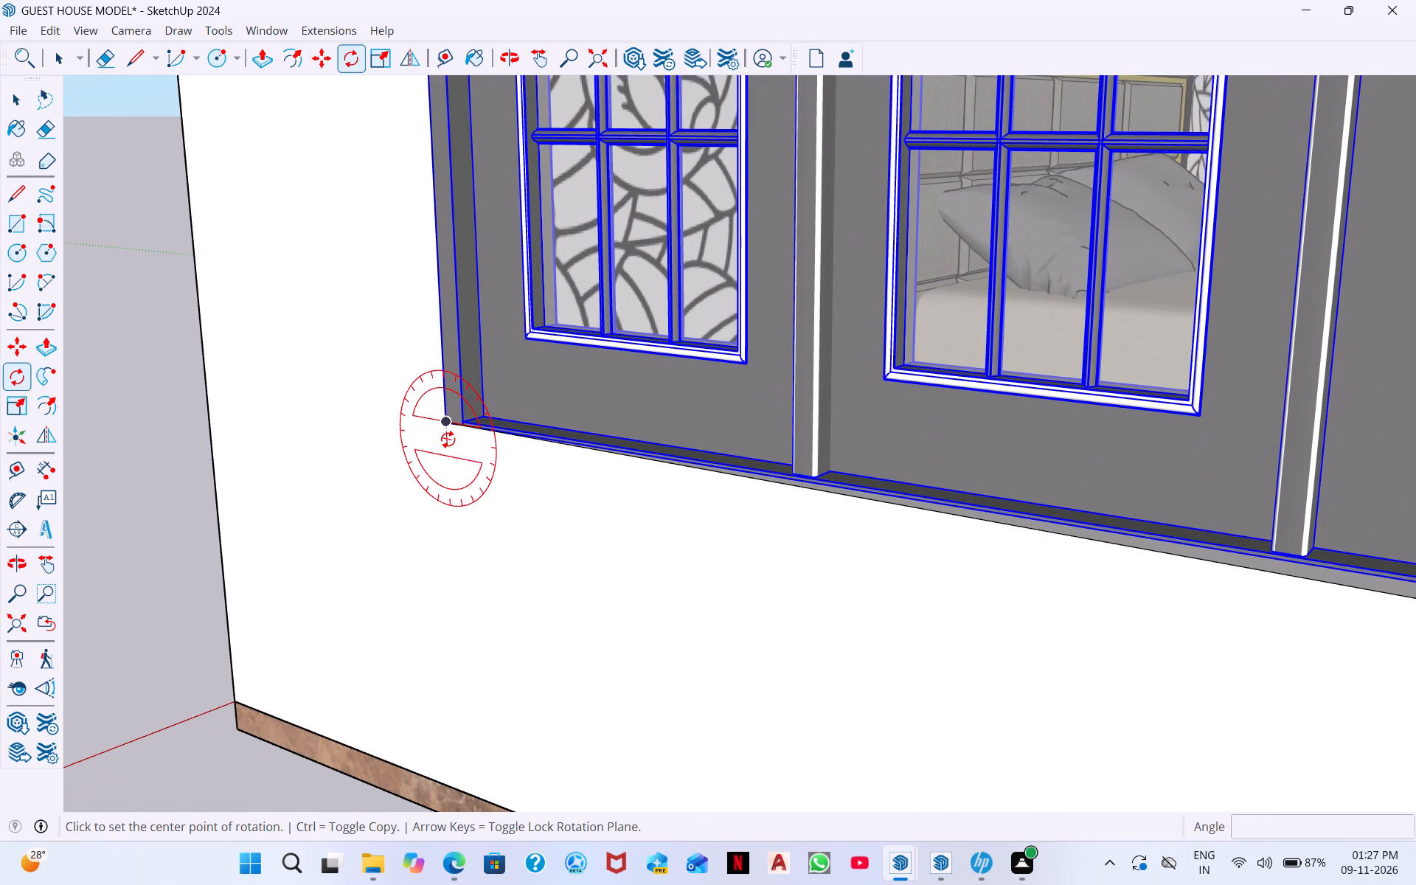
{"action": "key", "text": "Up"}
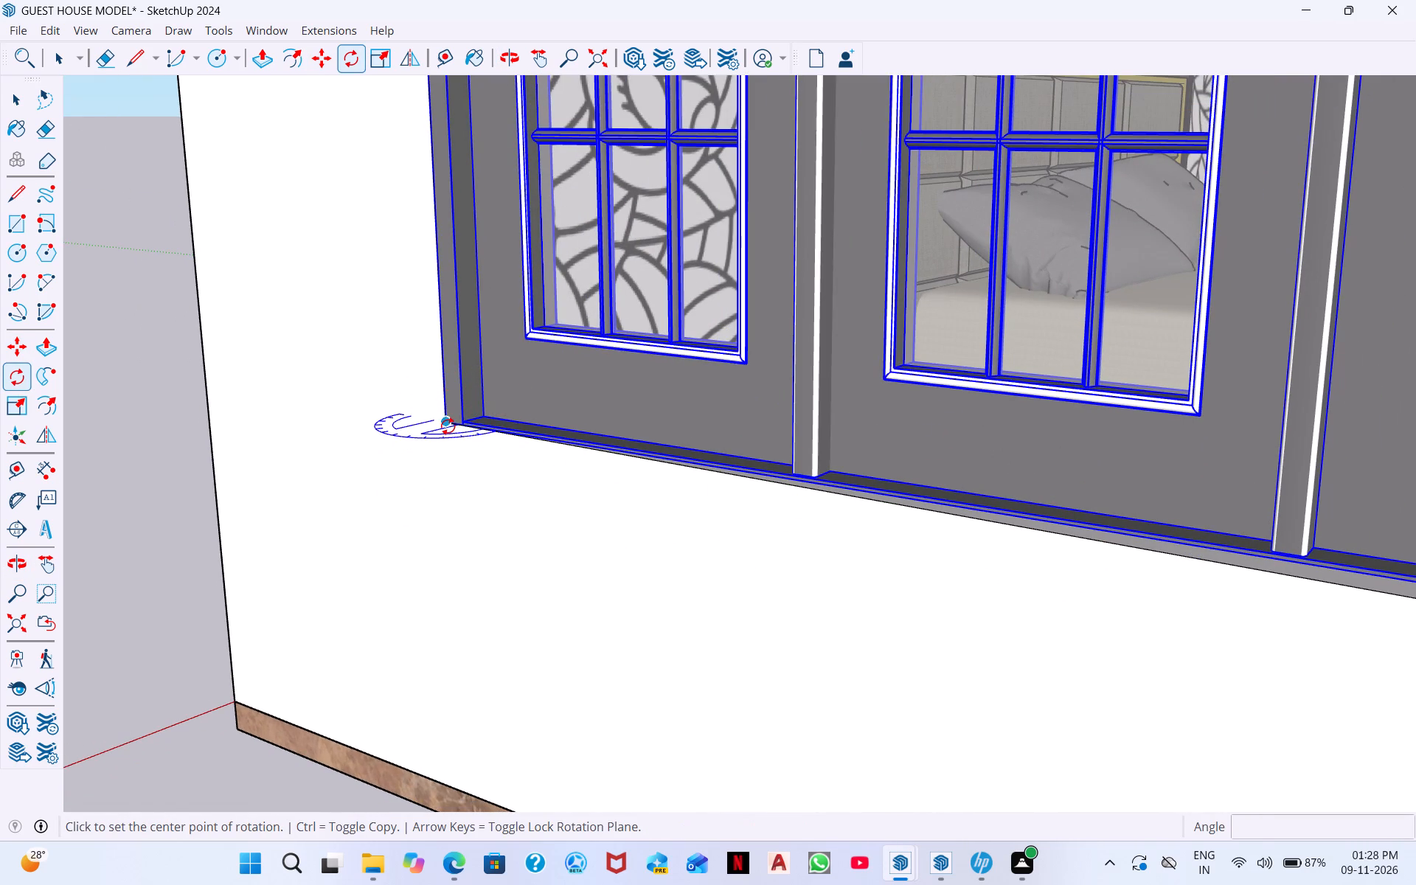
{"action": "left_click", "coordinate": [448, 426]}
{"action": "scroll", "coordinate": [1252, 566], "scroll_direction": "down", "scroll_amount": 4}
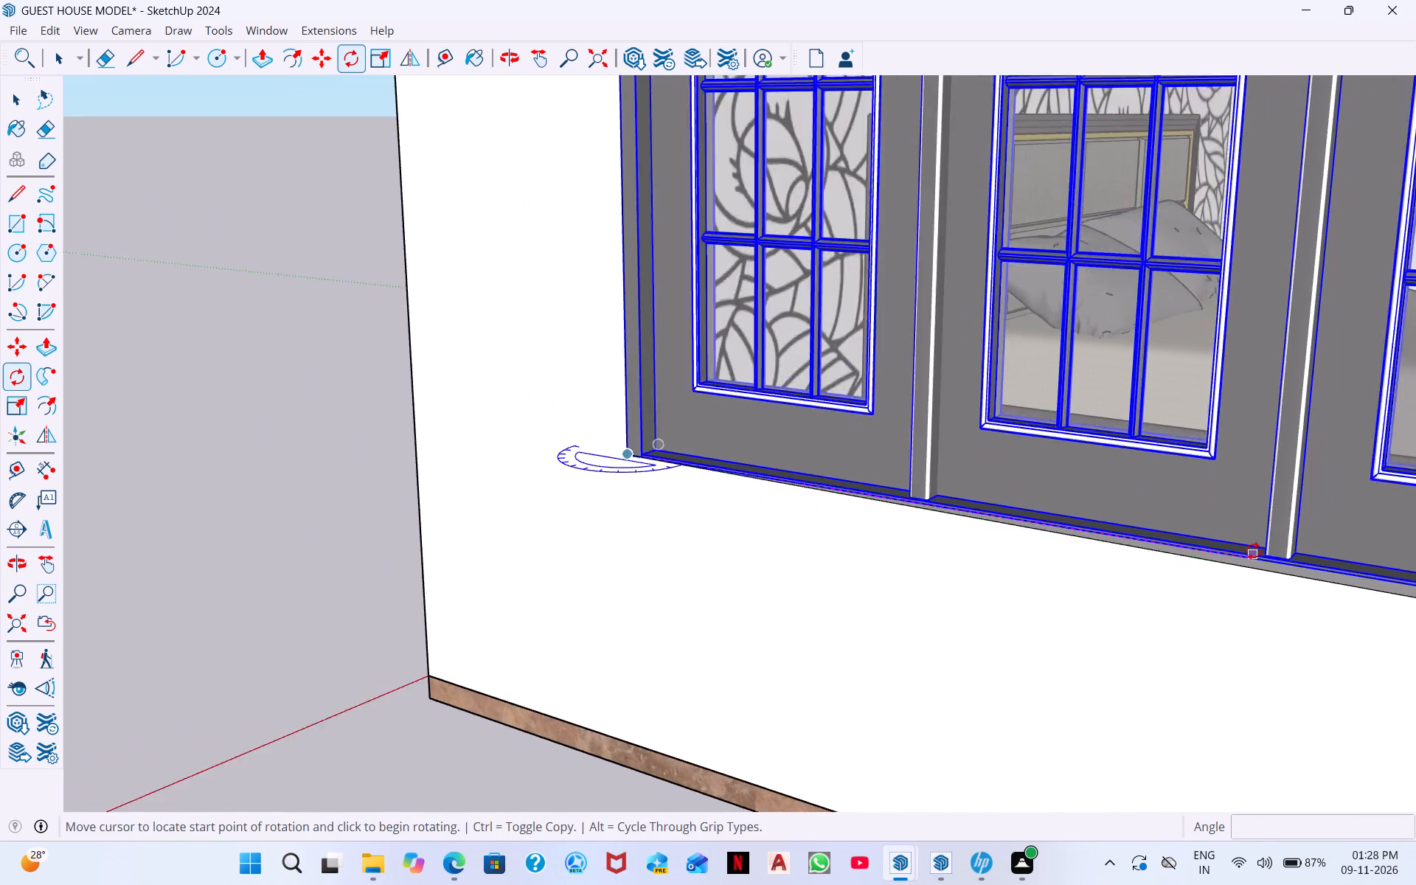
{"action": "scroll", "coordinate": [1253, 551], "scroll_direction": "down", "scroll_amount": 10}
{"action": "middle_click_drag", "start_coordinate": [1339, 552], "coordinate": [1415, 537]}
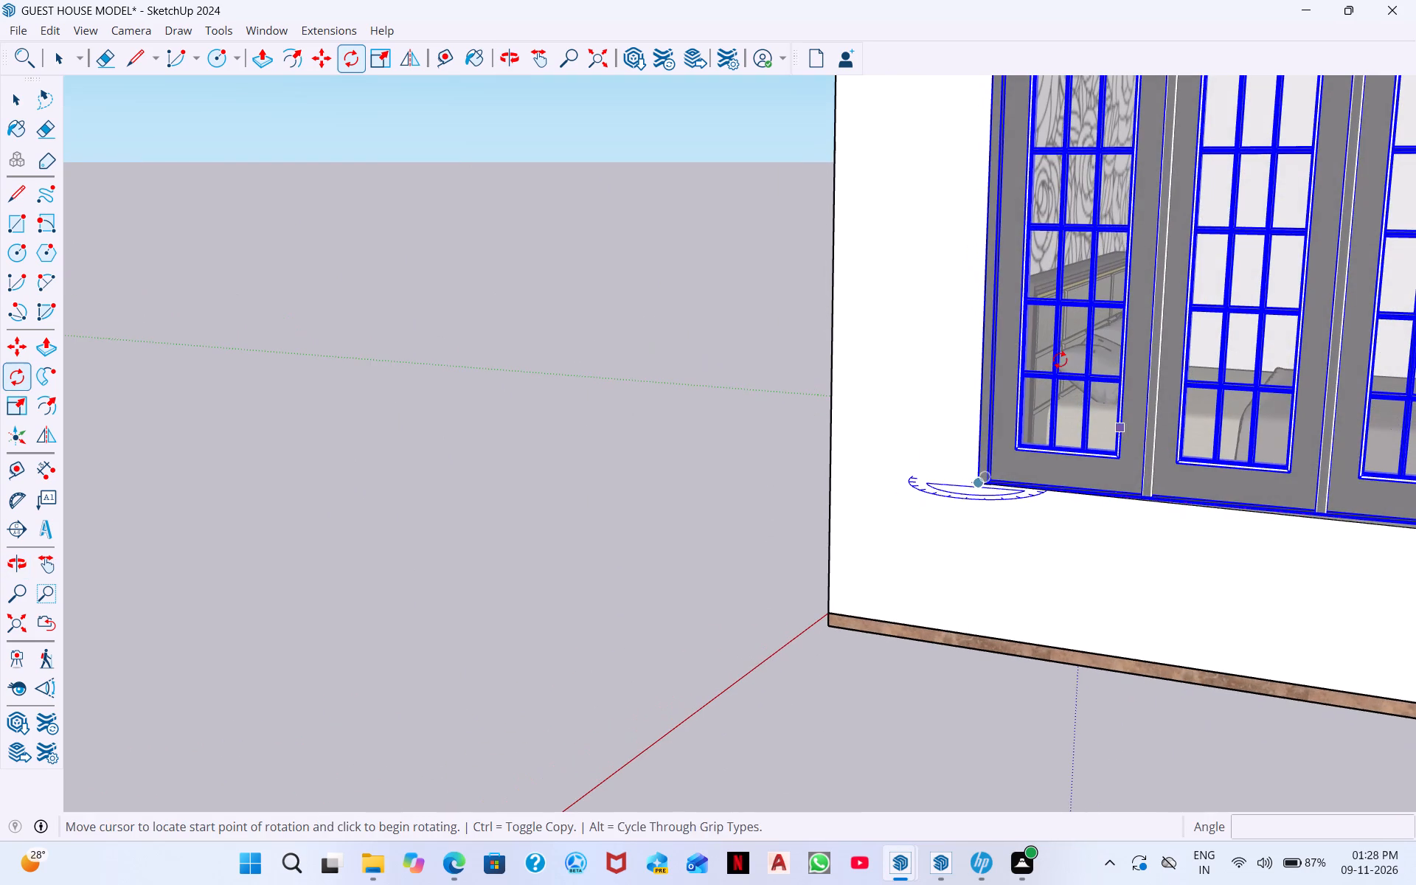
{"action": "left_click", "coordinate": [590, 52]}
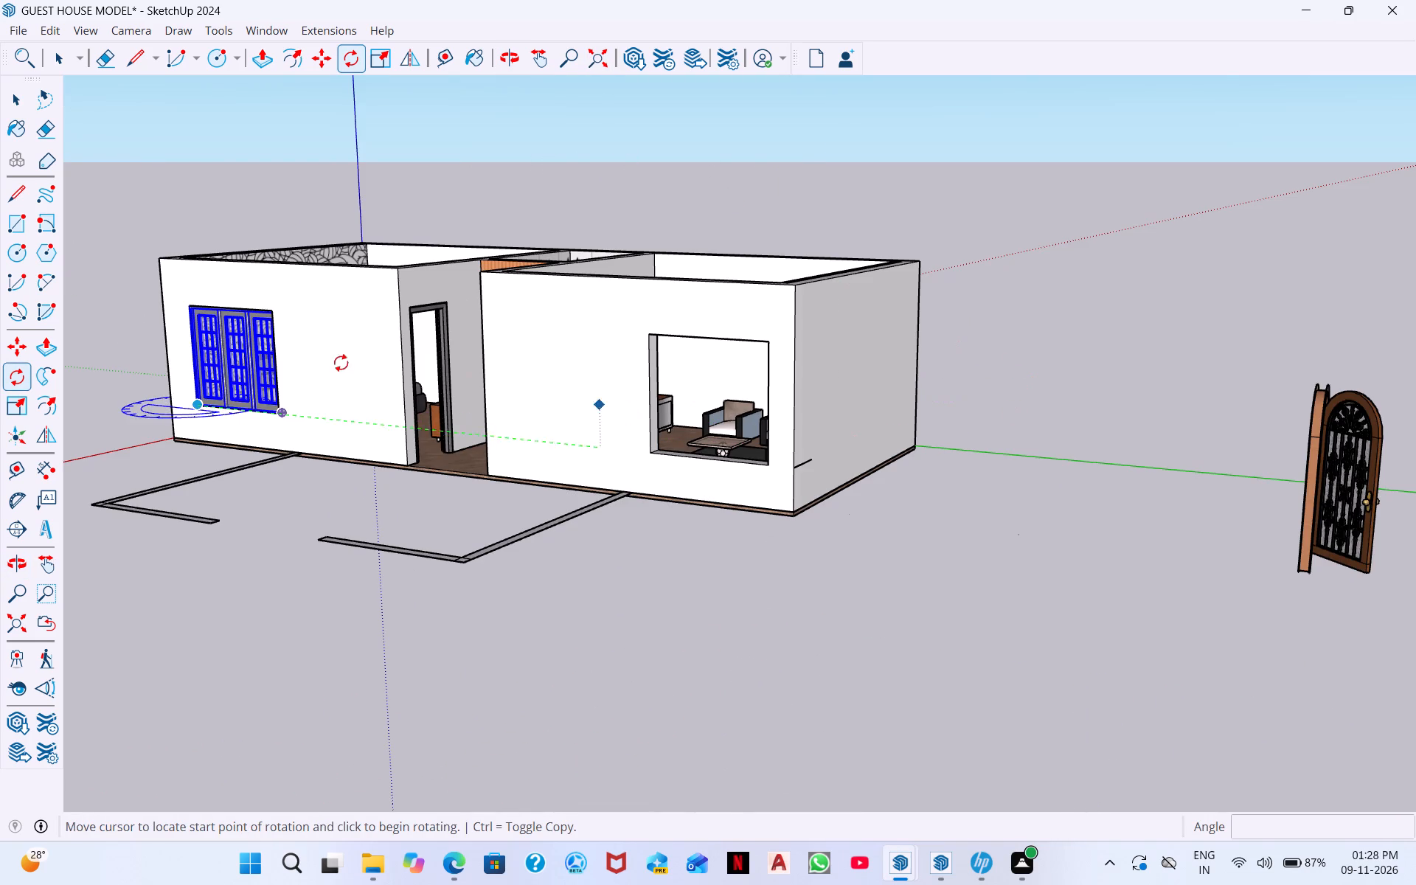
{"action": "scroll", "coordinate": [260, 465], "scroll_direction": "up", "scroll_amount": 11}
{"action": "middle_click_drag", "start_coordinate": [271, 338], "coordinate": [289, 342]}
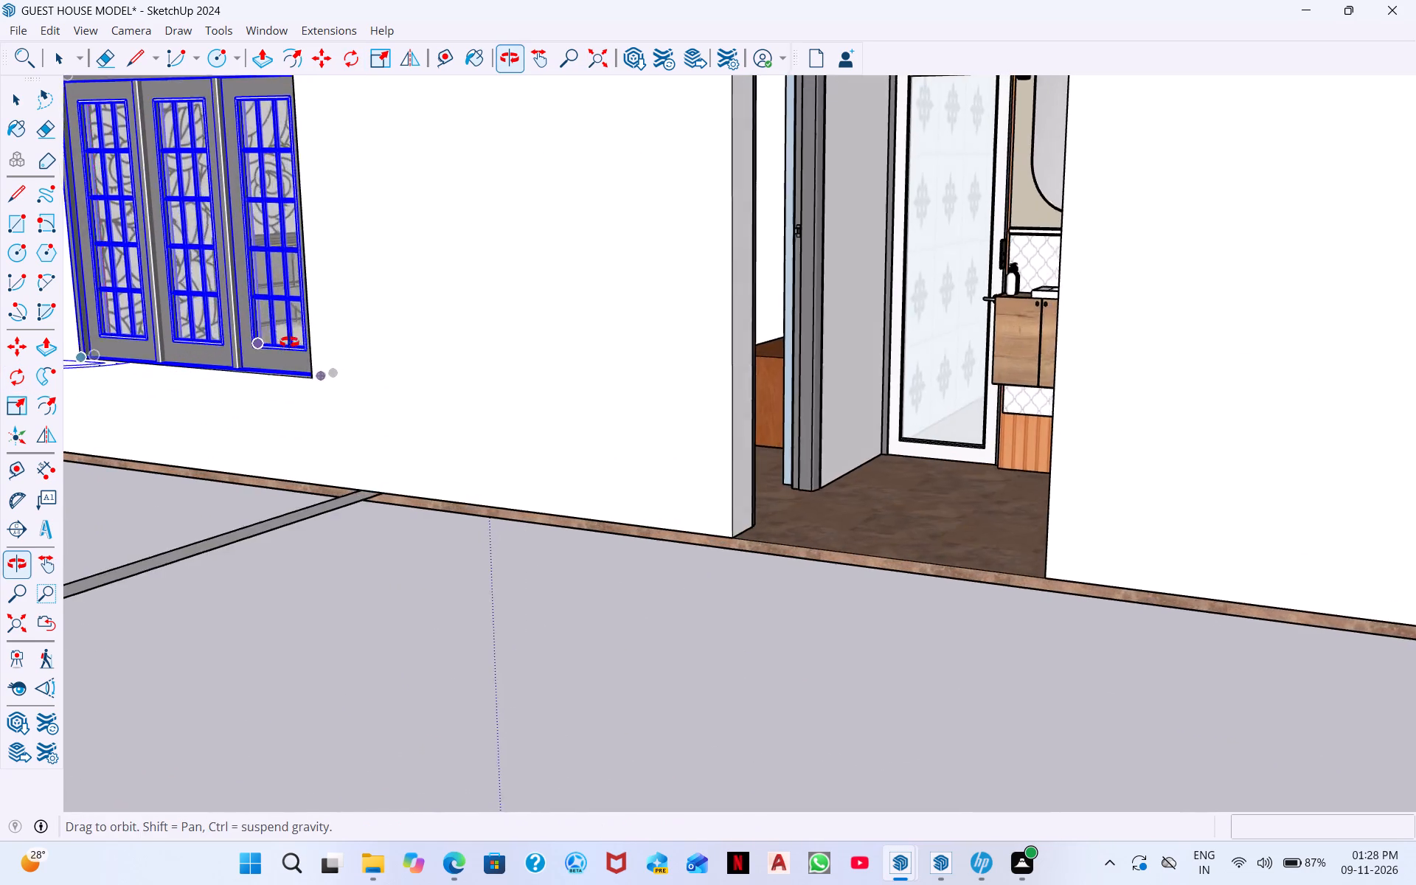
{"action": "middle_click_drag", "start_coordinate": [289, 342], "coordinate": [403, 332]}
{"action": "scroll", "coordinate": [350, 349], "scroll_direction": "down", "scroll_amount": 8}
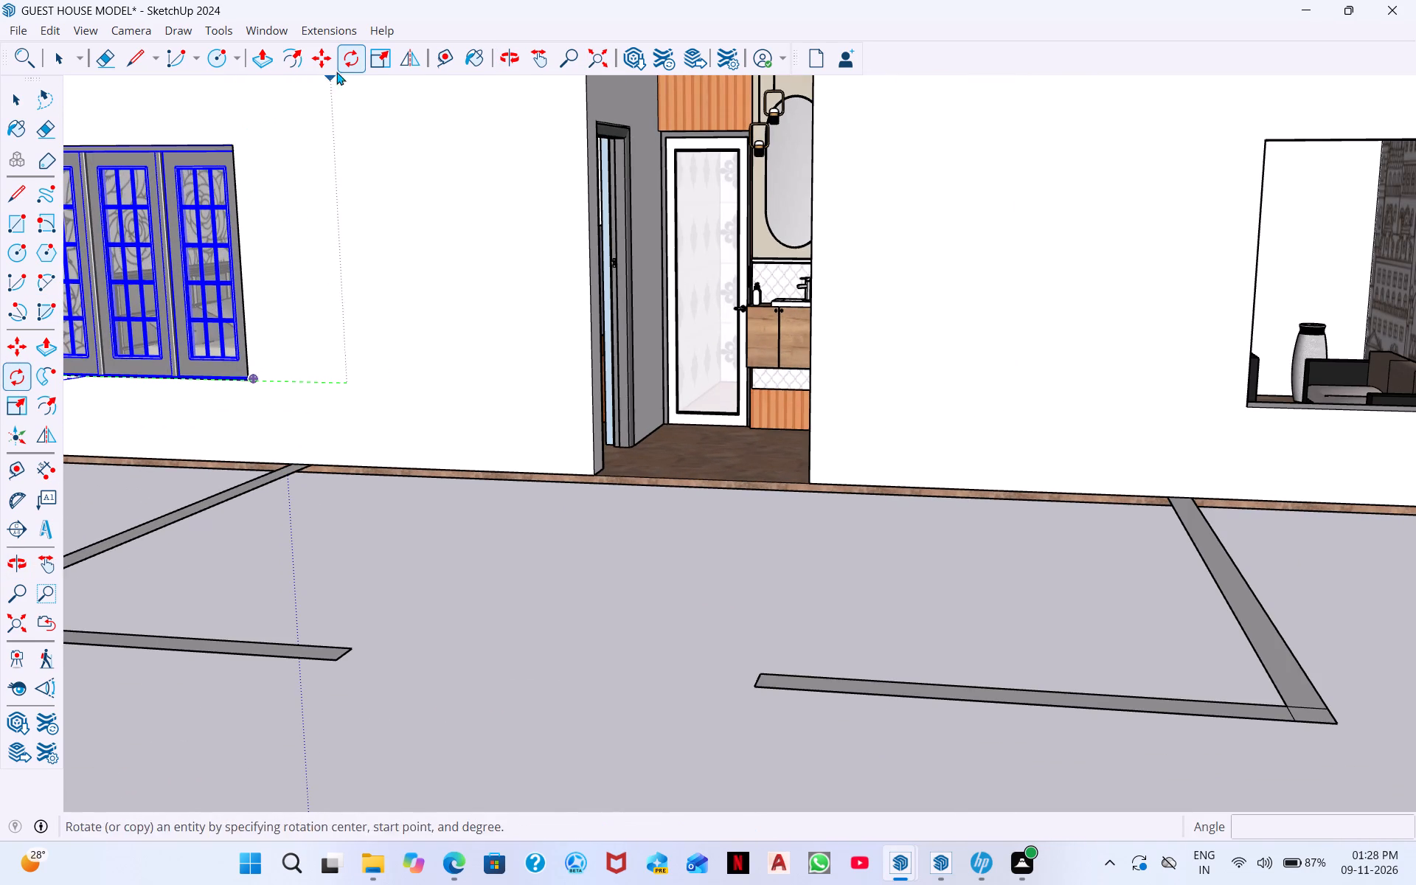
{"action": "middle_click_drag", "start_coordinate": [552, 235], "coordinate": [277, 277]}
{"action": "scroll", "coordinate": [257, 330], "scroll_direction": "up", "scroll_amount": 9}
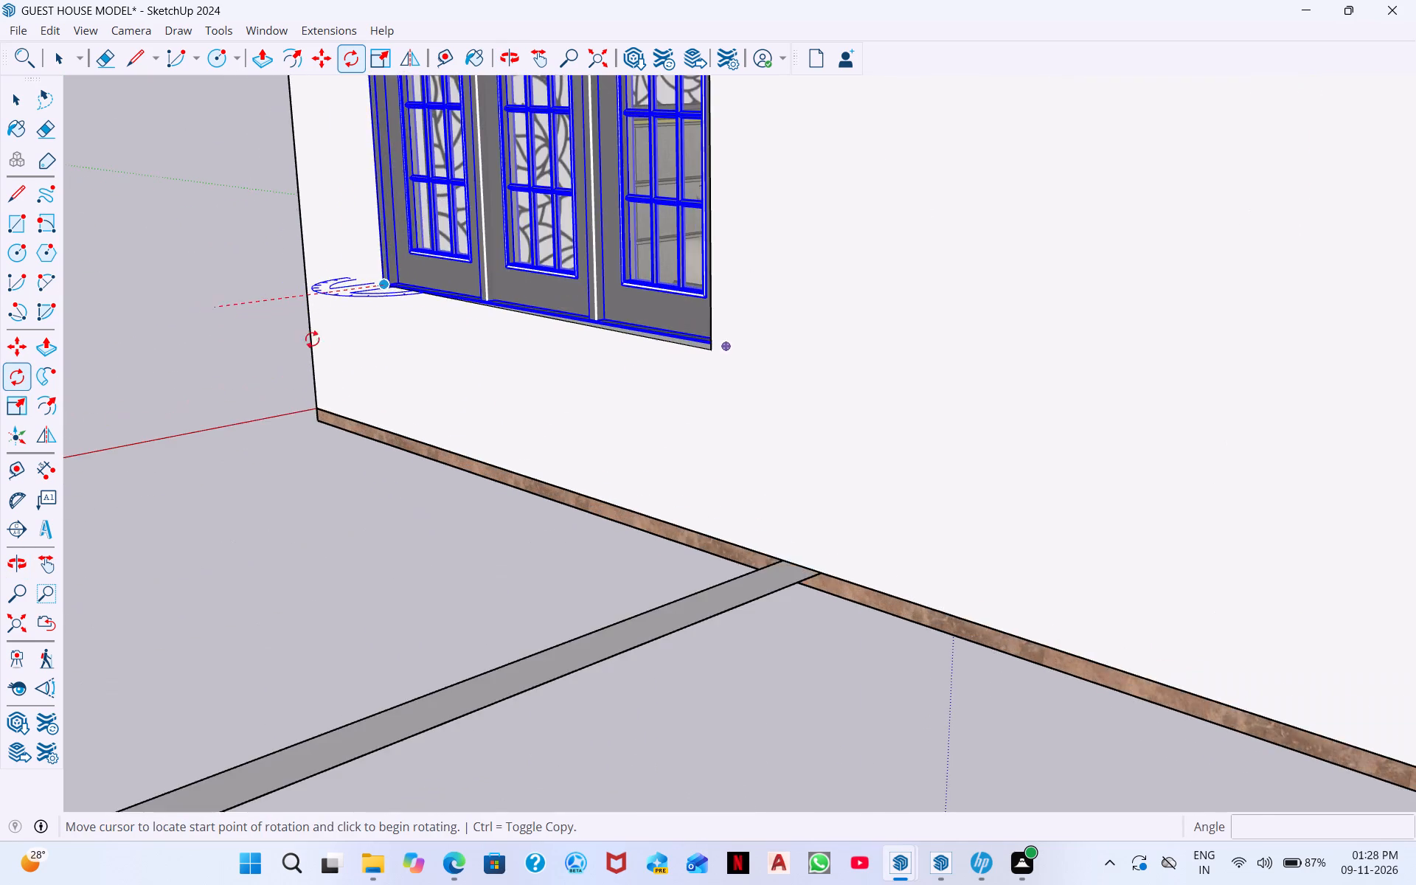
{"action": "middle_click_drag", "start_coordinate": [516, 420], "coordinate": [776, 409]}
{"action": "scroll", "coordinate": [957, 317], "scroll_direction": "up", "scroll_amount": 5}
{"action": "scroll", "coordinate": [1045, 329], "scroll_direction": "up", "scroll_amount": 4}
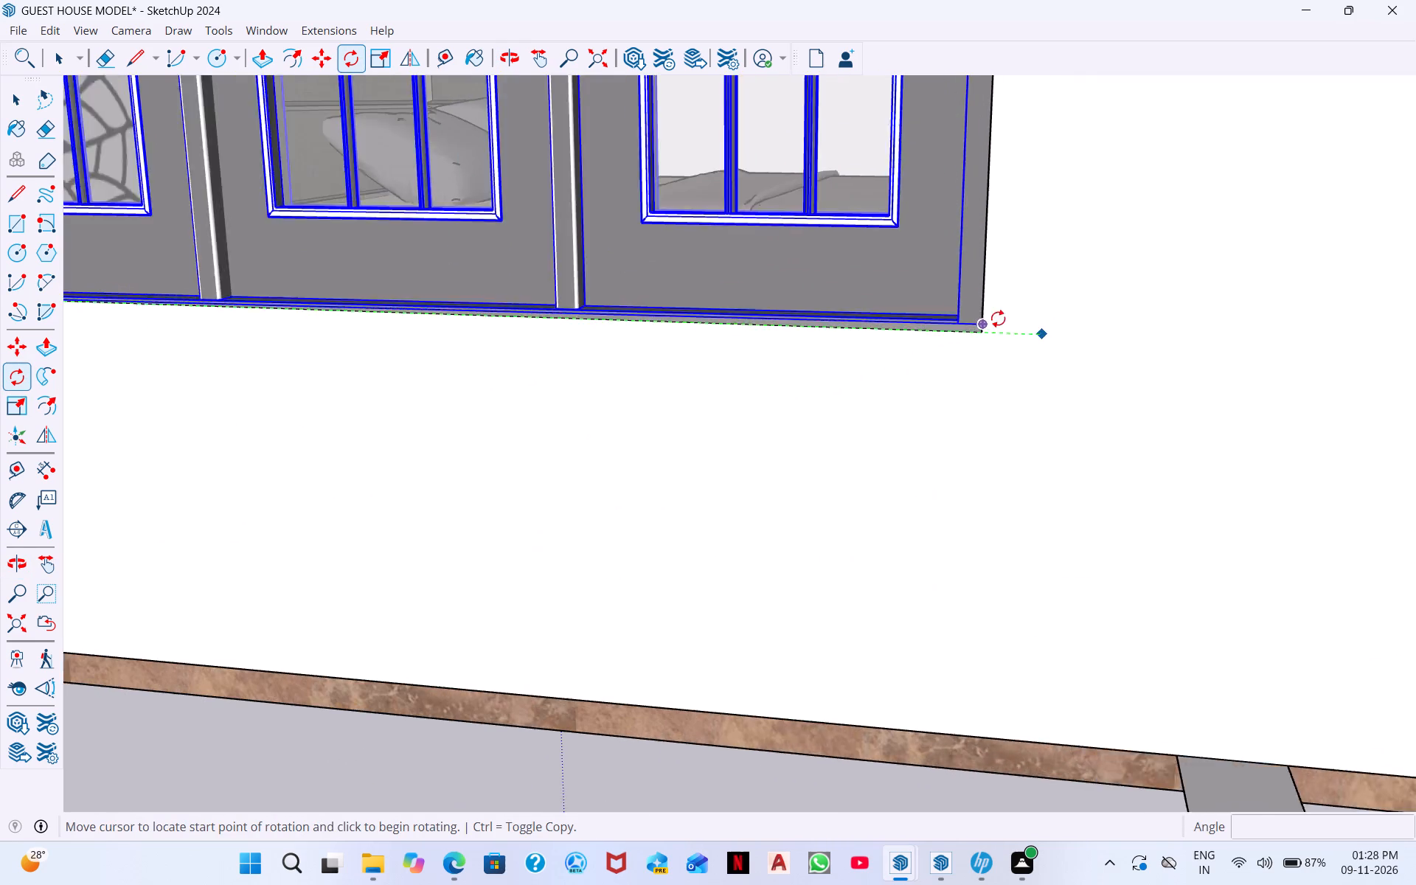
{"action": "scroll", "coordinate": [962, 319], "scroll_direction": "up", "scroll_amount": 9}
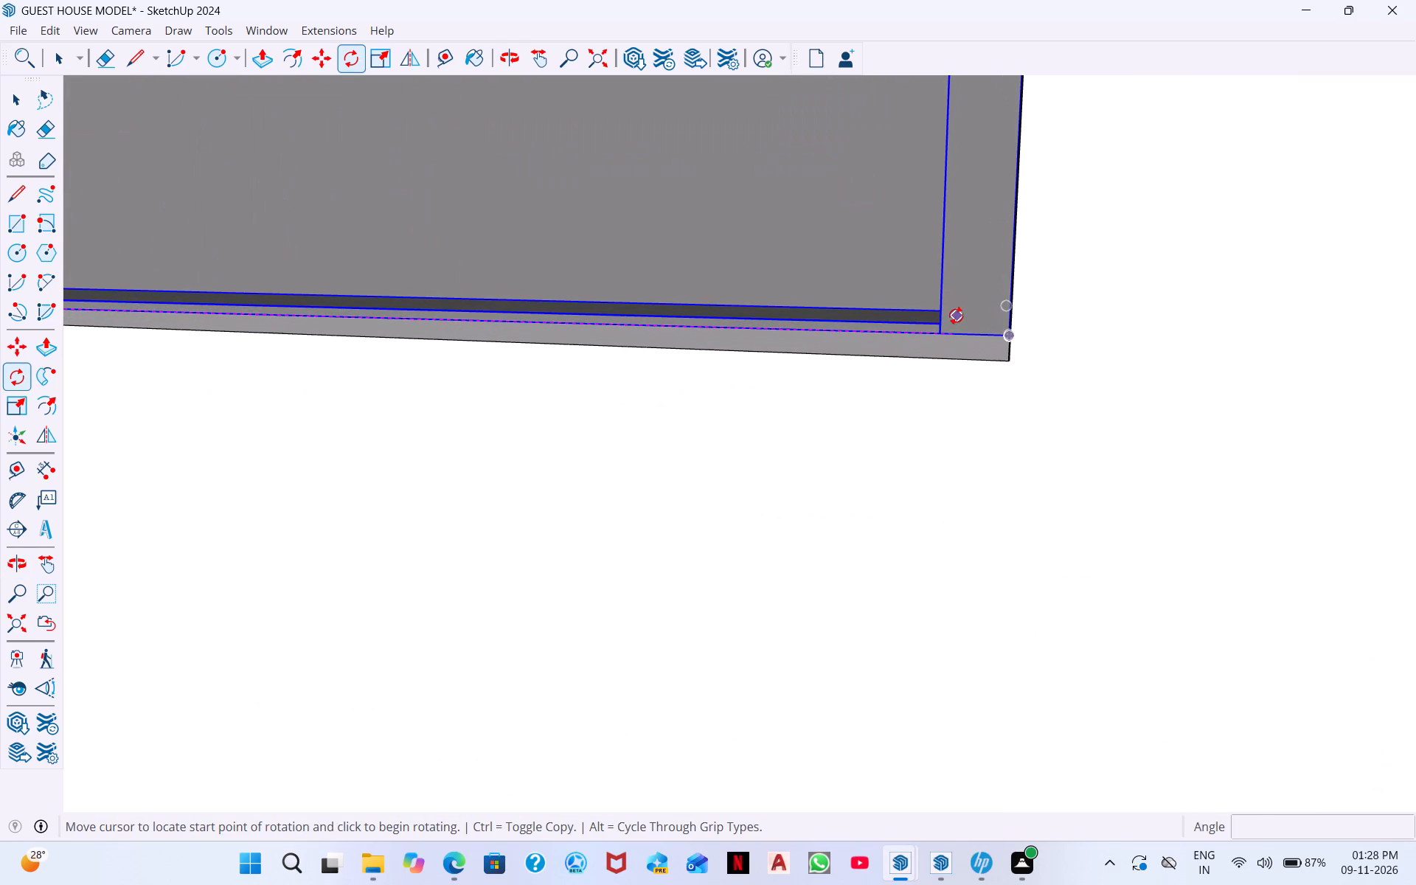
{"action": "left_click", "coordinate": [1007, 334]}
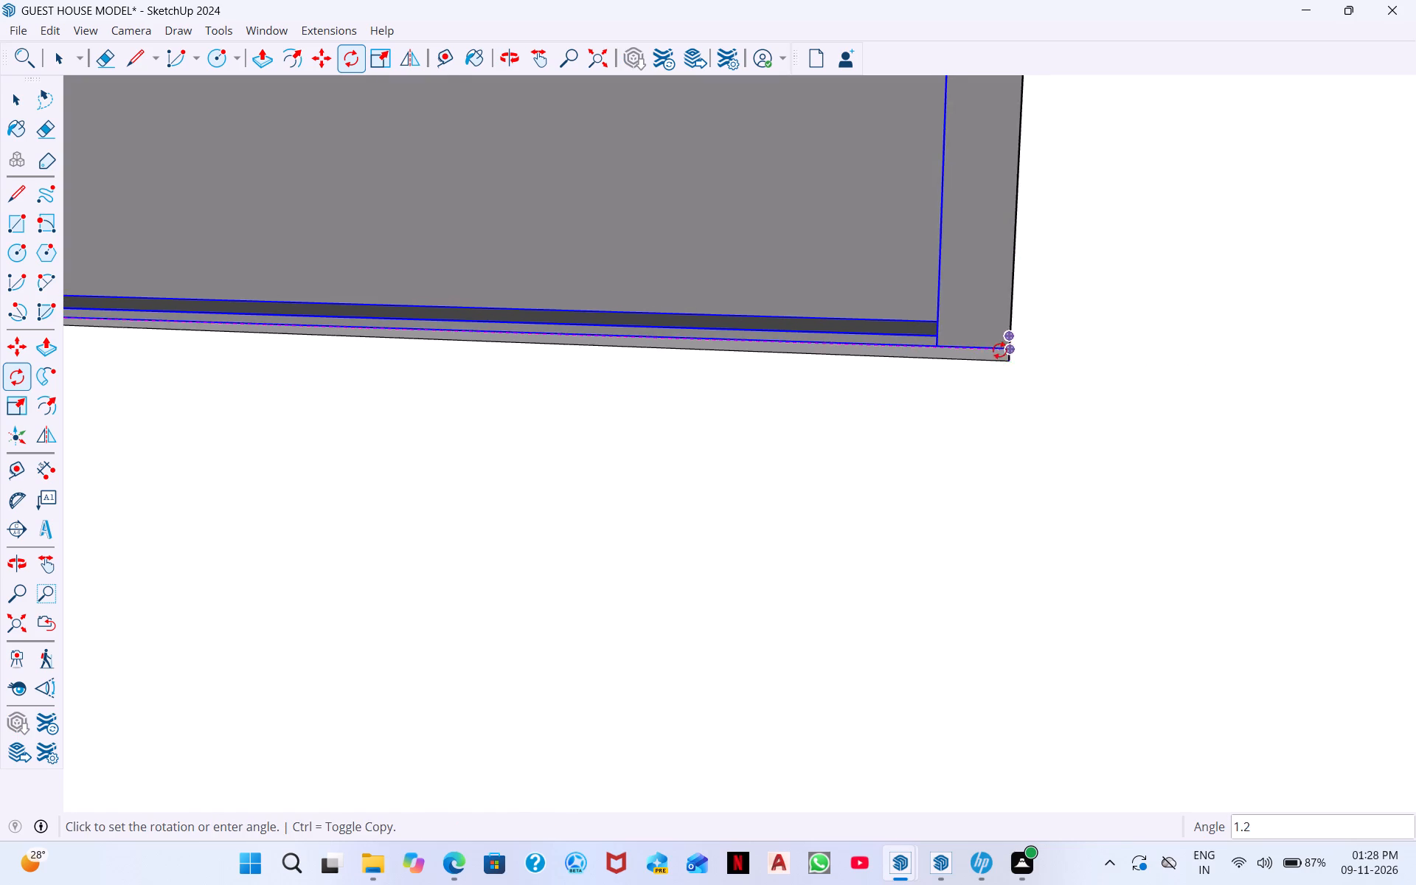
{"action": "left_click", "coordinate": [995, 356]}
Leave the Rotate tool and examine how the rotated window sits along the lower edge and sides of the bedroom opening.
{"action": "scroll", "coordinate": [993, 362], "scroll_direction": "down", "scroll_amount": 4}
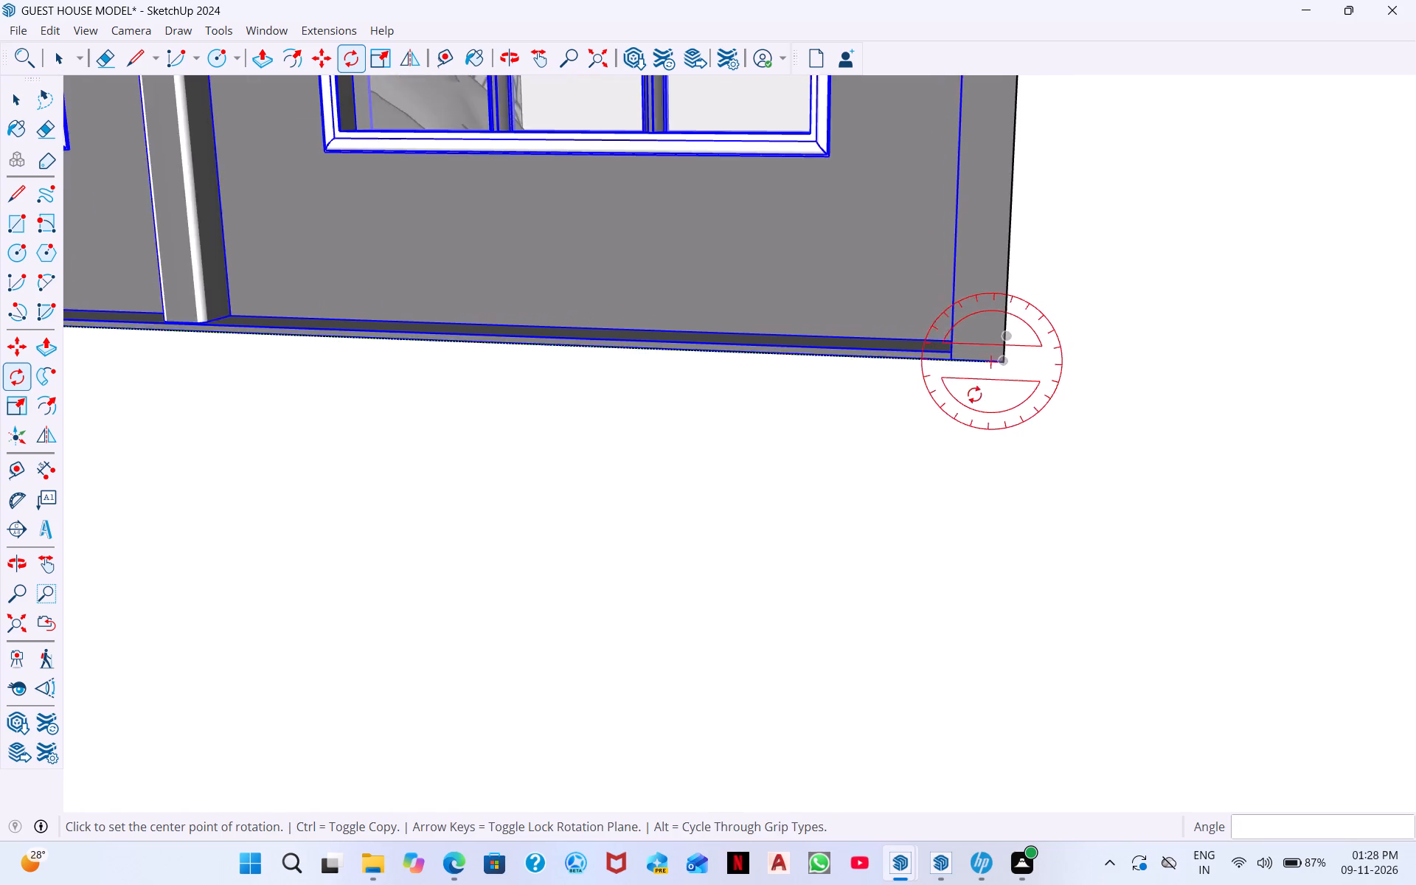
{"action": "scroll", "coordinate": [974, 395], "scroll_direction": "down", "scroll_amount": 4}
{"action": "middle_click_drag", "start_coordinate": [898, 459], "coordinate": [806, 696]}
{"action": "middle_click_drag", "start_coordinate": [927, 439], "coordinate": [886, 585]}
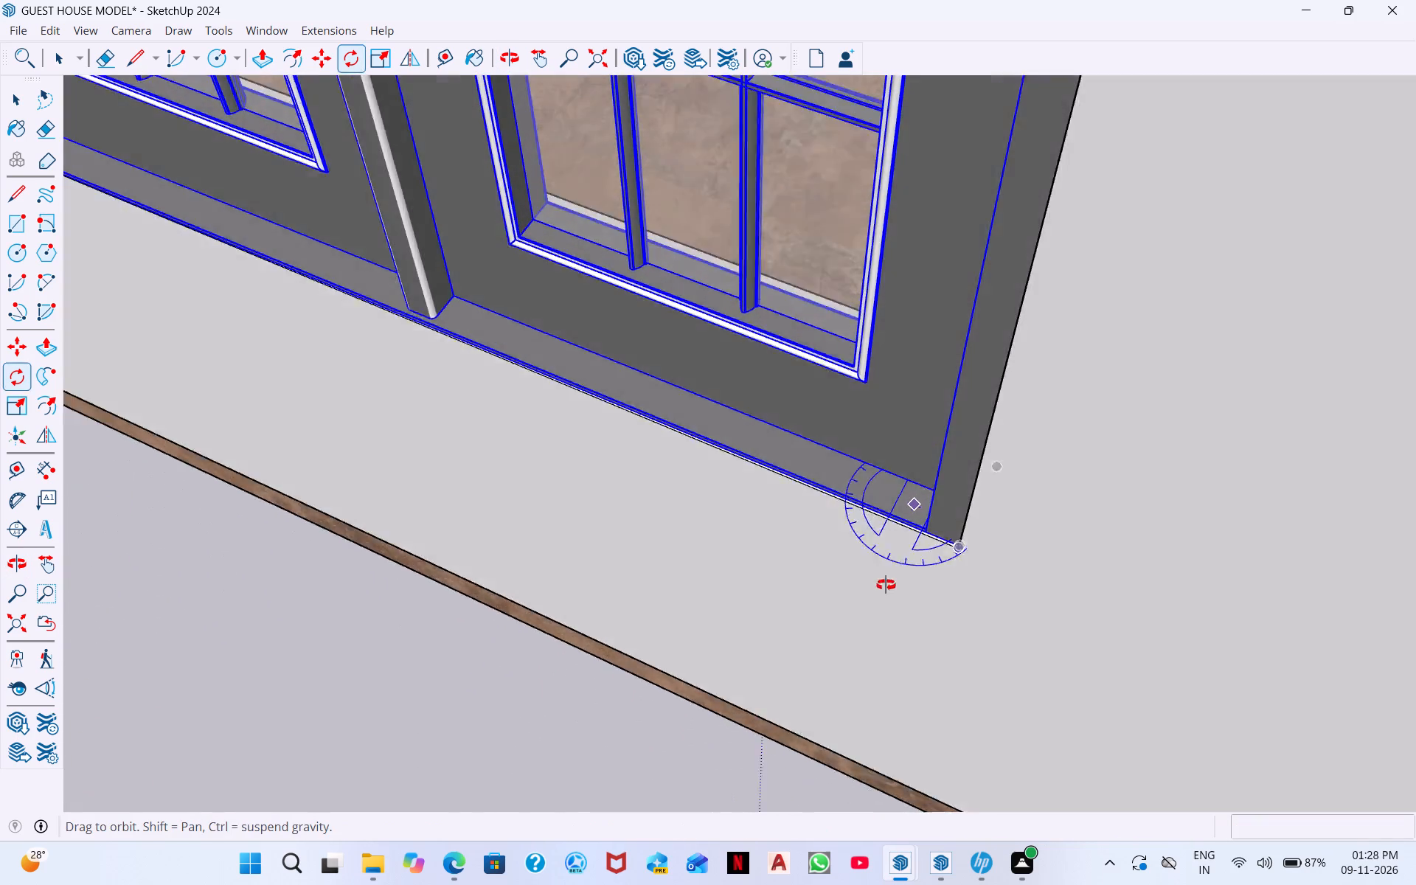
{"action": "middle_click_drag", "start_coordinate": [886, 585], "coordinate": [848, 499]}
{"action": "scroll", "coordinate": [848, 541], "scroll_direction": "down", "scroll_amount": 12}
{"action": "middle_click_drag", "start_coordinate": [552, 264], "coordinate": [532, 299]}
{"action": "scroll", "coordinate": [552, 264], "scroll_direction": "down", "scroll_amount": 1}
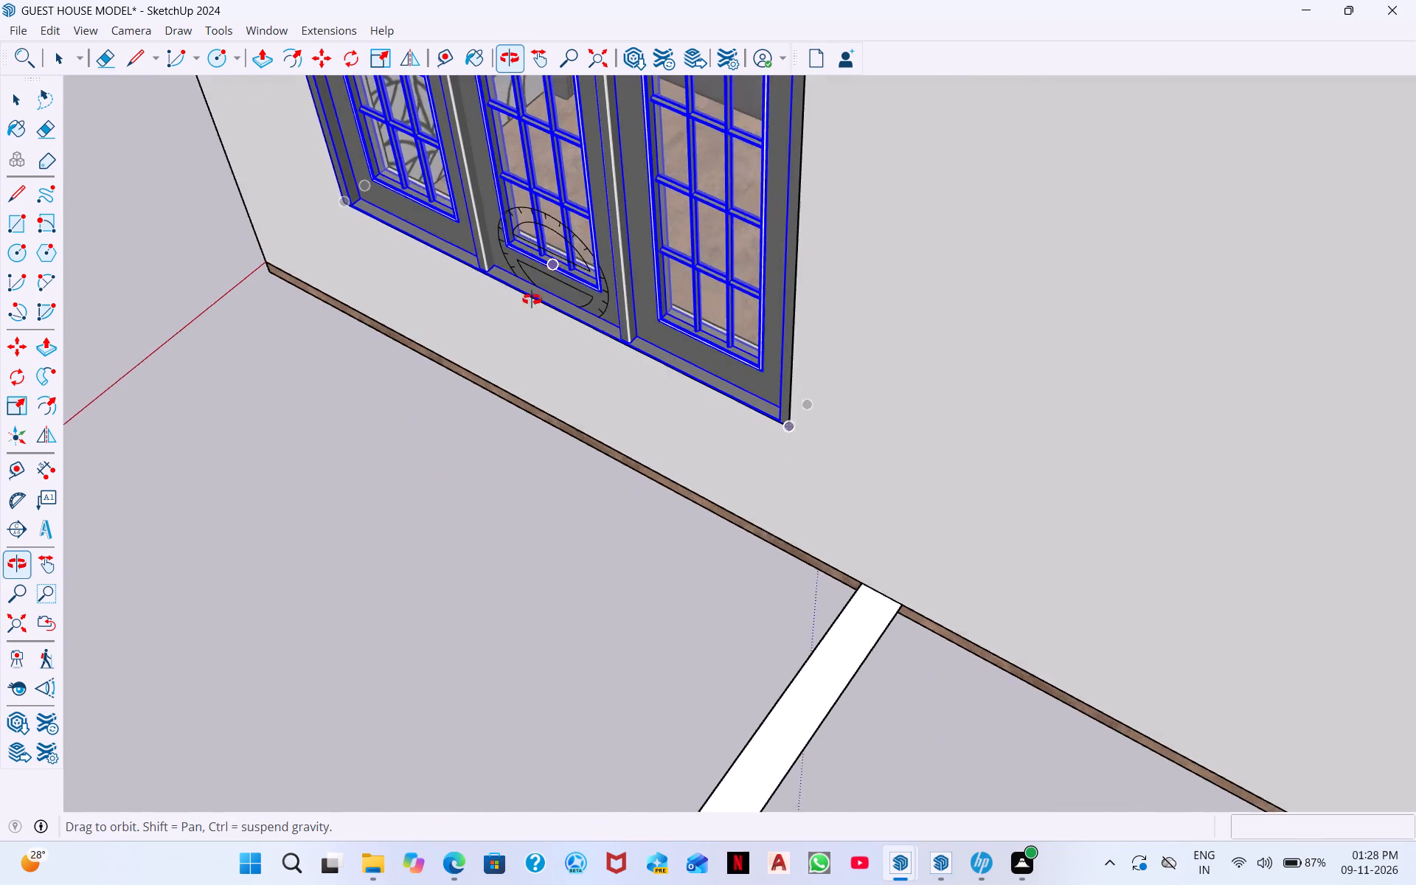
{"action": "middle_click_drag", "start_coordinate": [532, 299], "coordinate": [527, 345]}
{"action": "key", "text": "space"}
{"action": "middle_click_drag", "start_coordinate": [523, 426], "coordinate": [556, 244]}
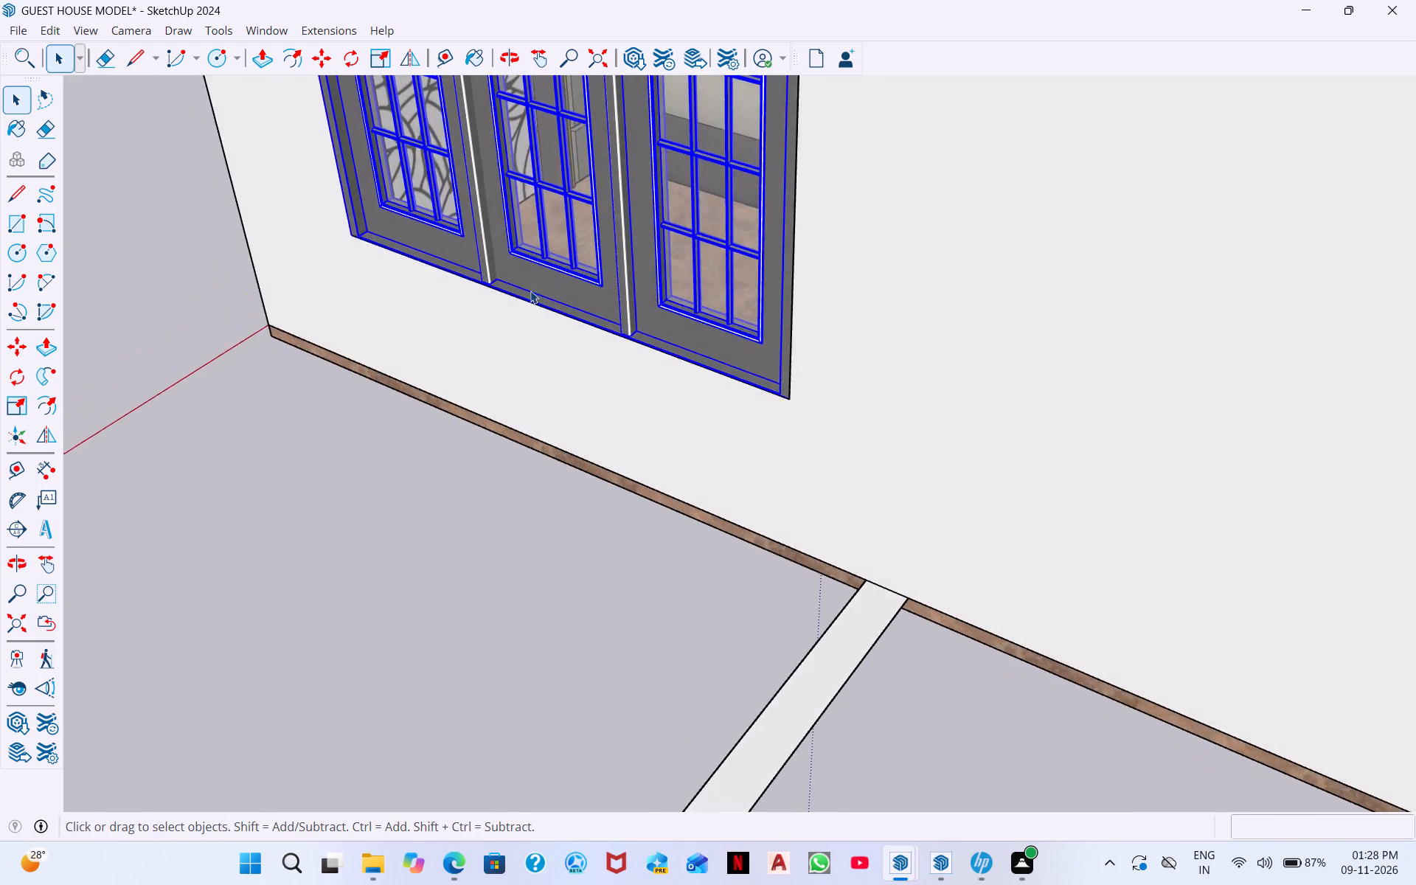
Copy the bedroom's three-panel window about 28' 8" along the green axis to the other front room's opening.
{"action": "scroll", "coordinate": [530, 291], "scroll_direction": "down", "scroll_amount": 4}
{"action": "left_click", "coordinate": [580, 249]}
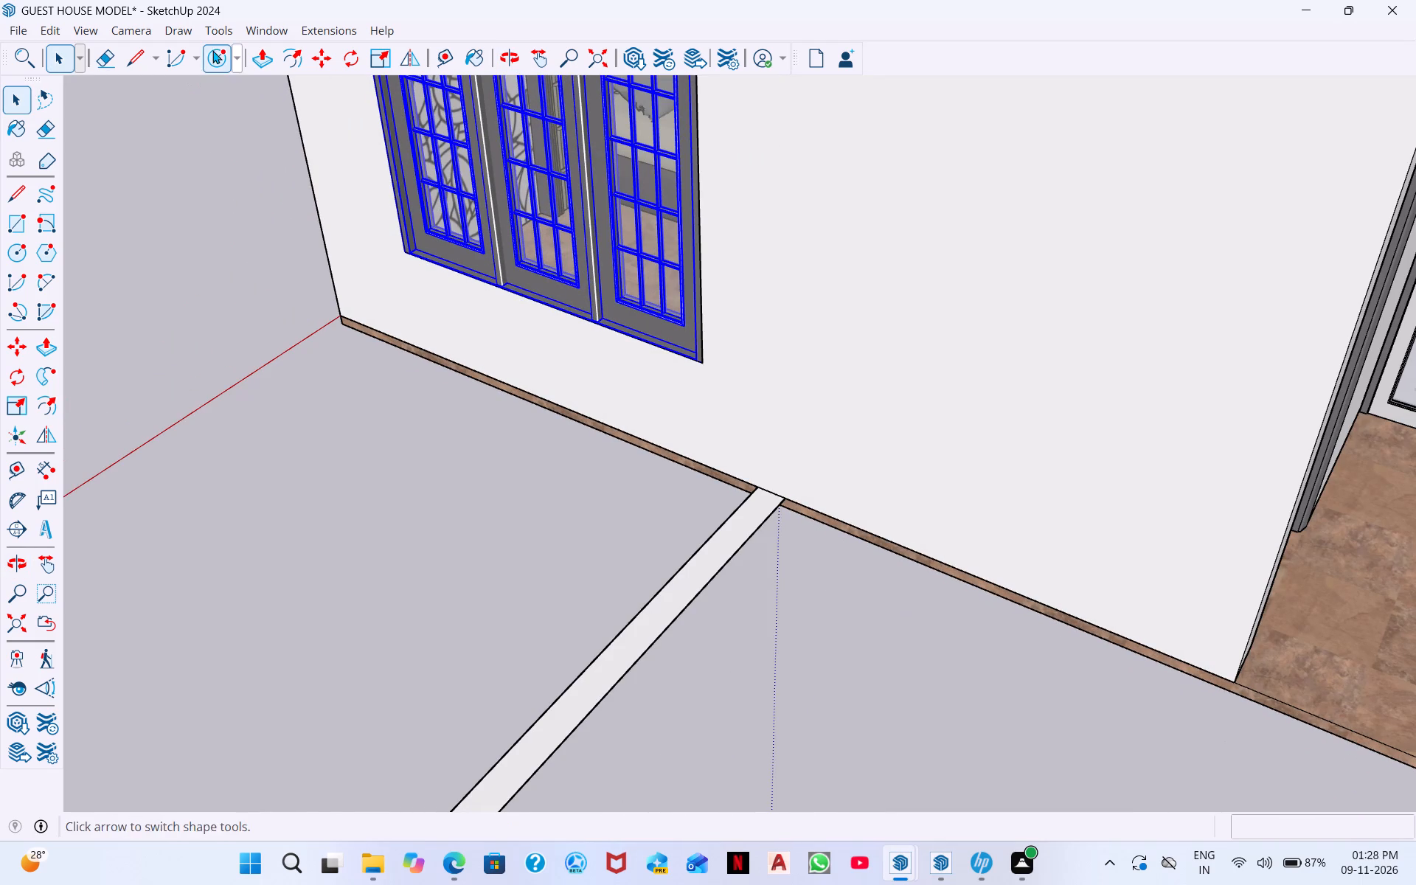
{"action": "left_click", "coordinate": [326, 54]}
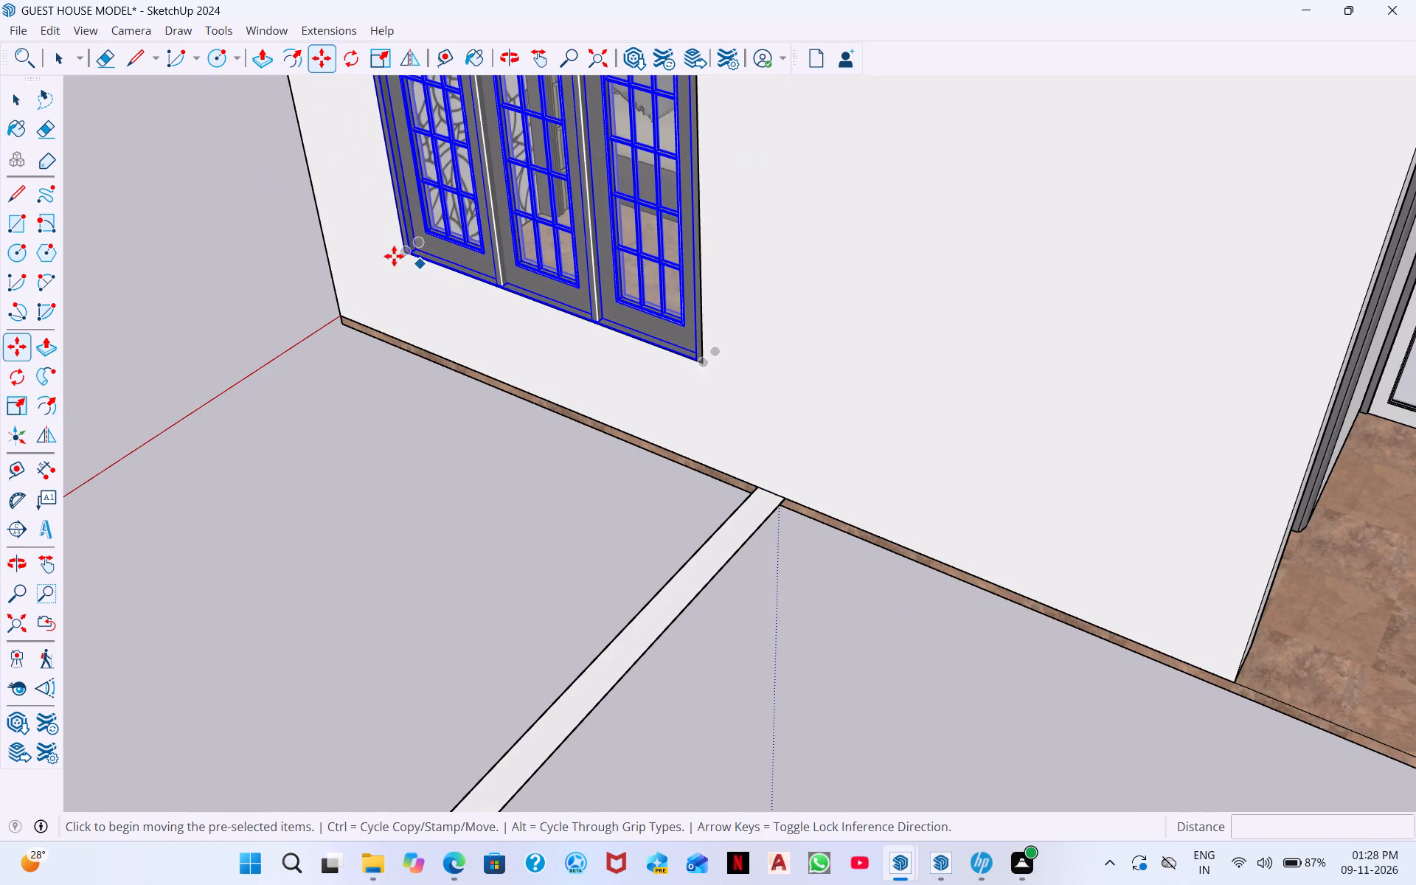
{"action": "left_click", "coordinate": [404, 249]}
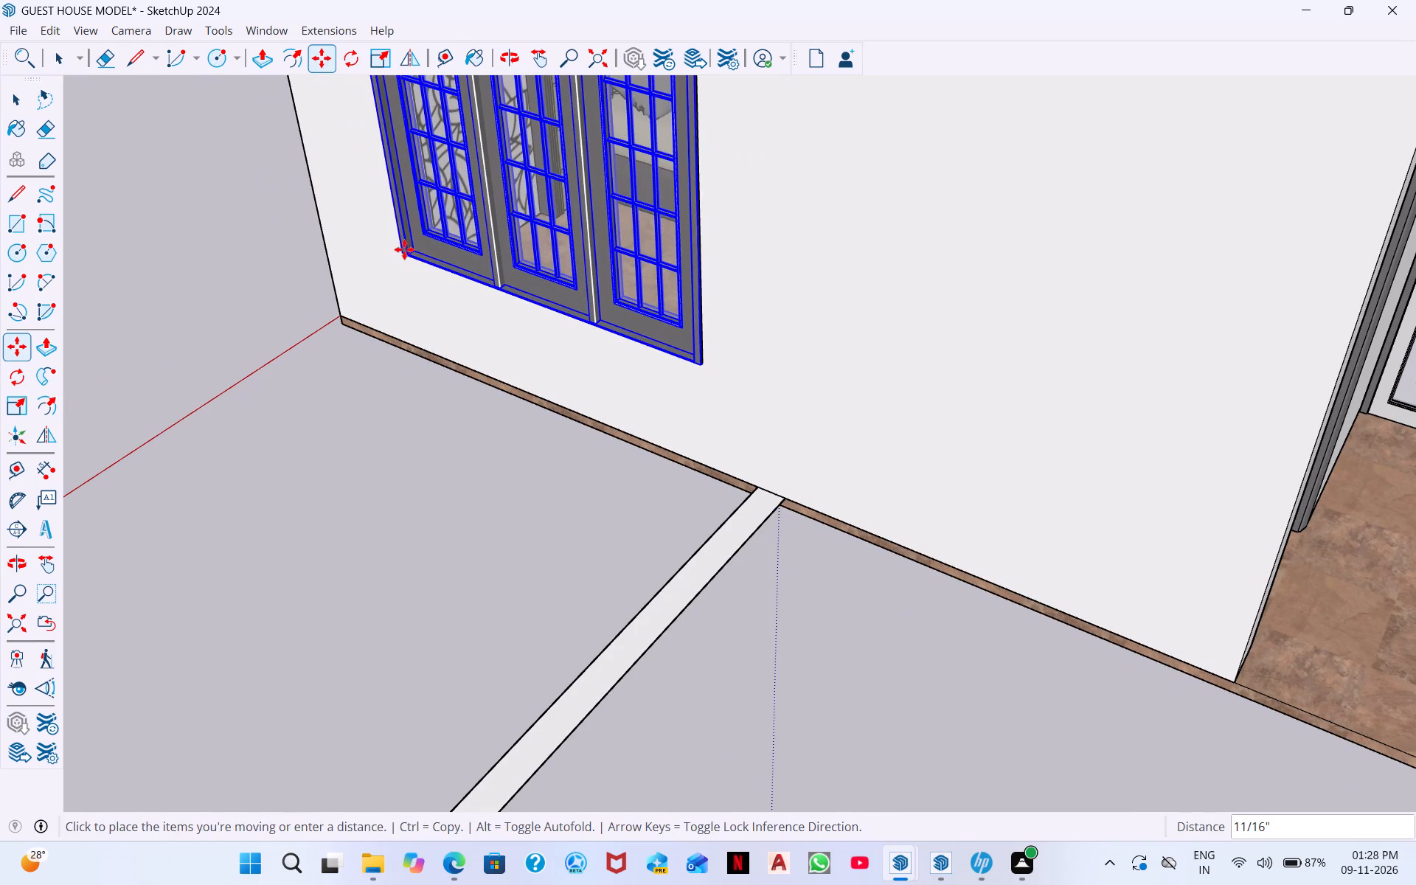
{"action": "scroll", "coordinate": [766, 410], "scroll_direction": "down", "scroll_amount": 6}
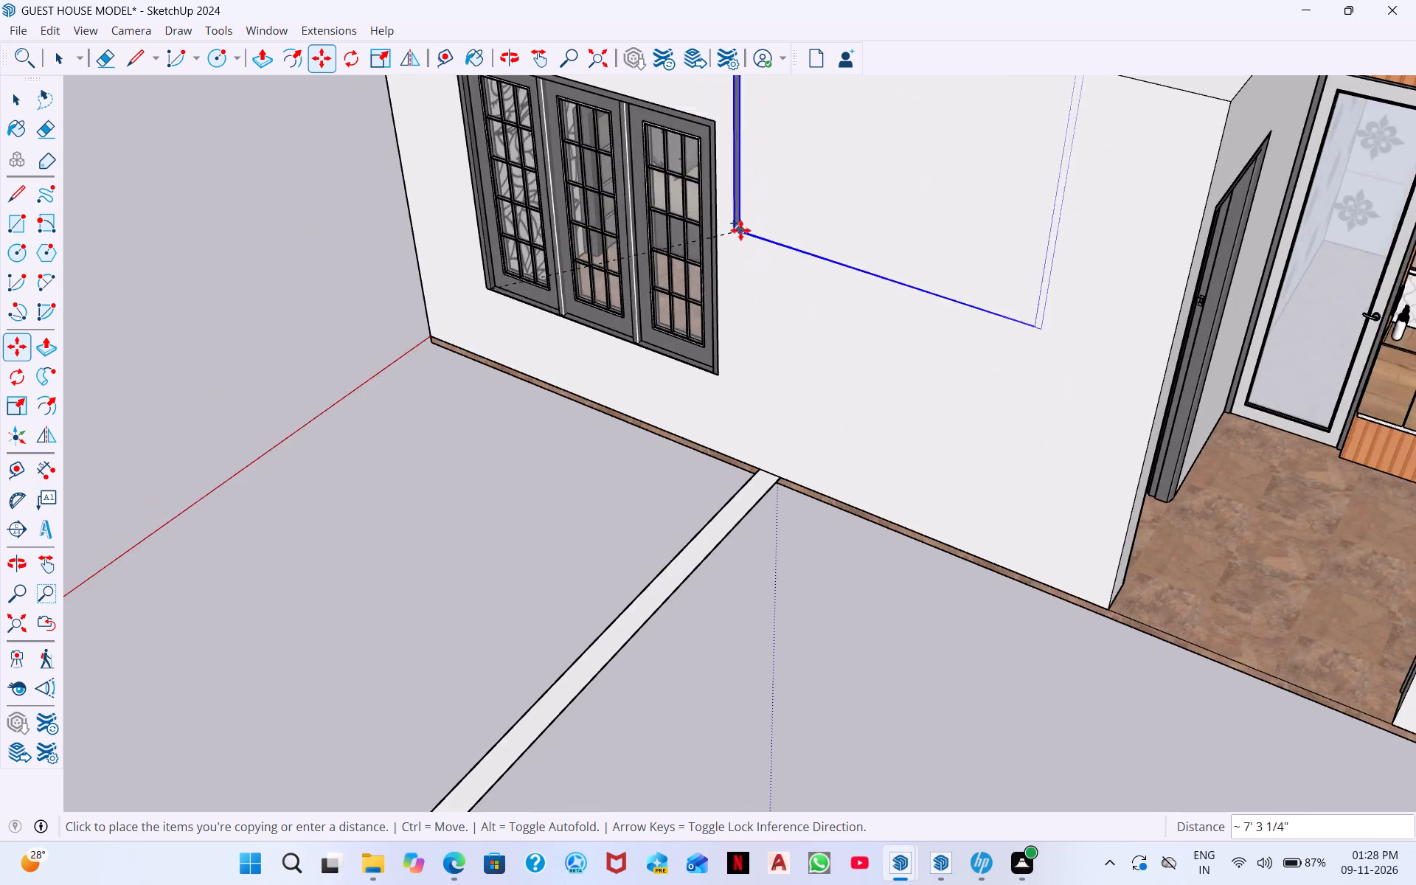
{"action": "scroll", "coordinate": [740, 230], "scroll_direction": "down", "scroll_amount": 2}
{"action": "scroll", "coordinate": [1159, 503], "scroll_direction": "down", "scroll_amount": 6}
{"action": "middle_click_drag", "start_coordinate": [1224, 527], "coordinate": [1324, 520]}
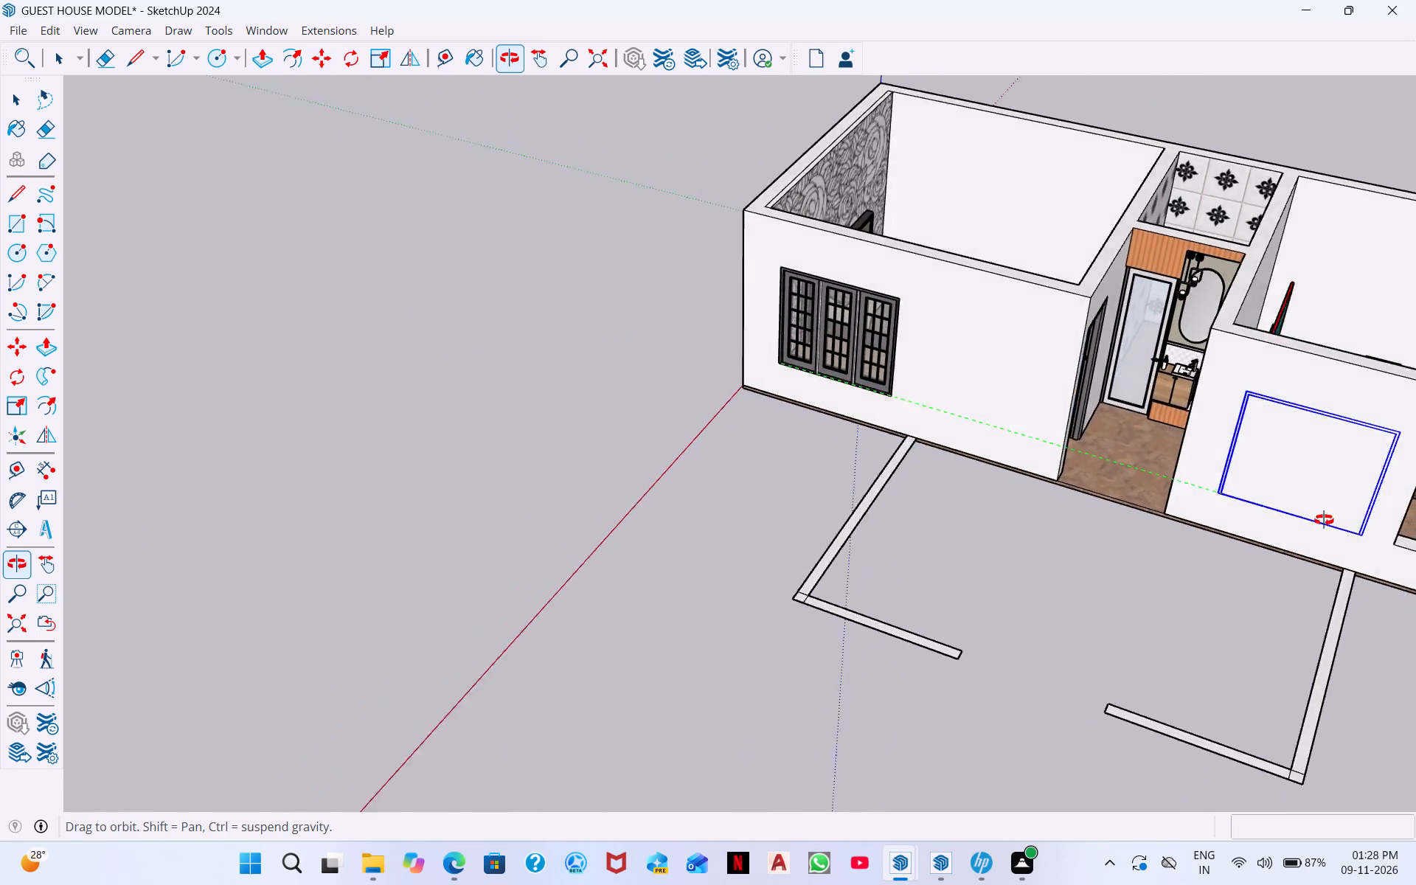
{"action": "middle_click_drag", "start_coordinate": [1324, 520], "coordinate": [1415, 458]}
{"action": "scroll", "coordinate": [1332, 431], "scroll_direction": "up", "scroll_amount": 9}
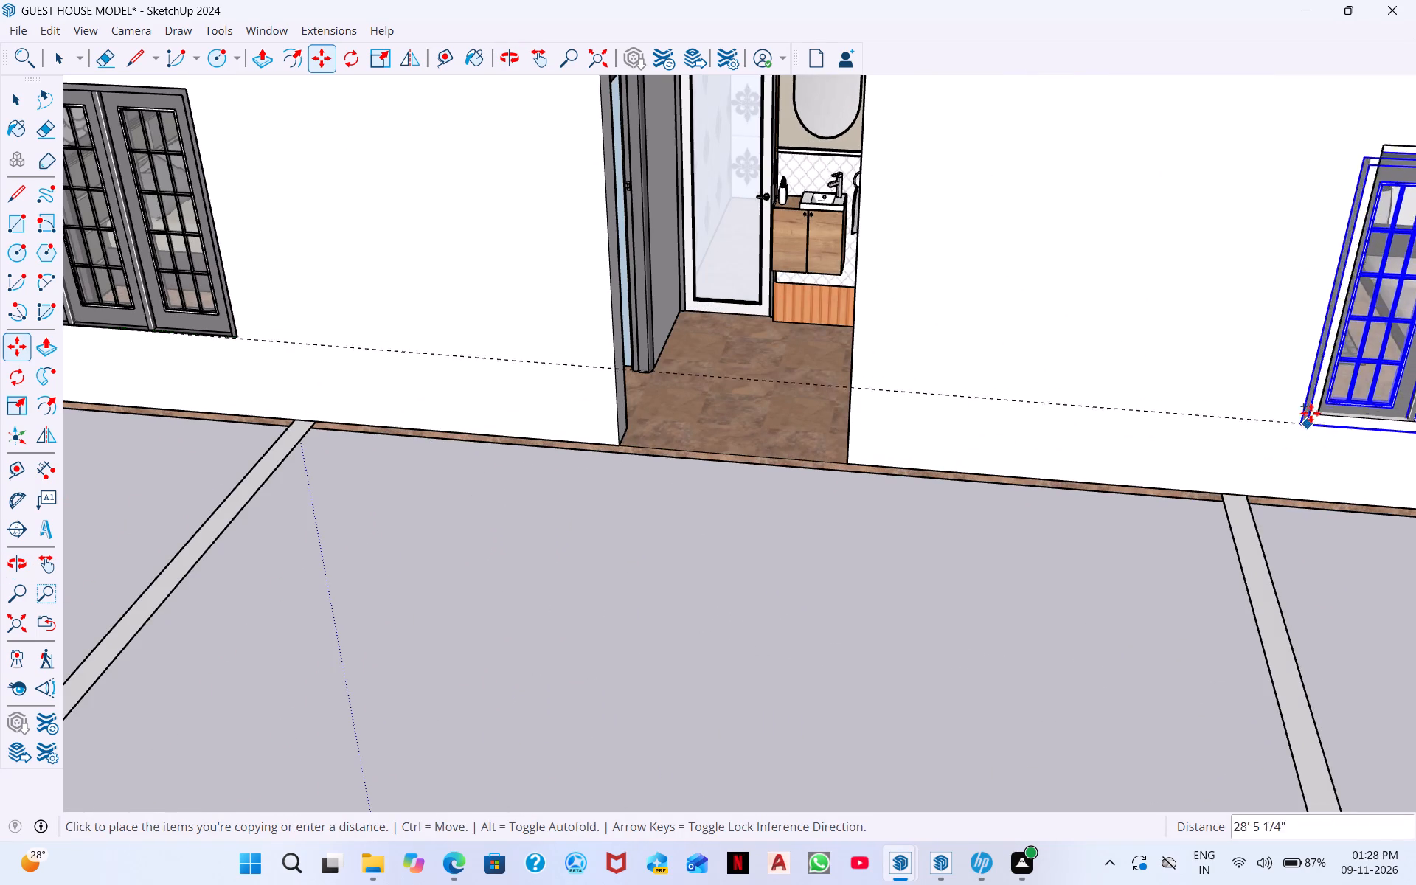
{"action": "scroll", "coordinate": [1321, 413], "scroll_direction": "up", "scroll_amount": 3}
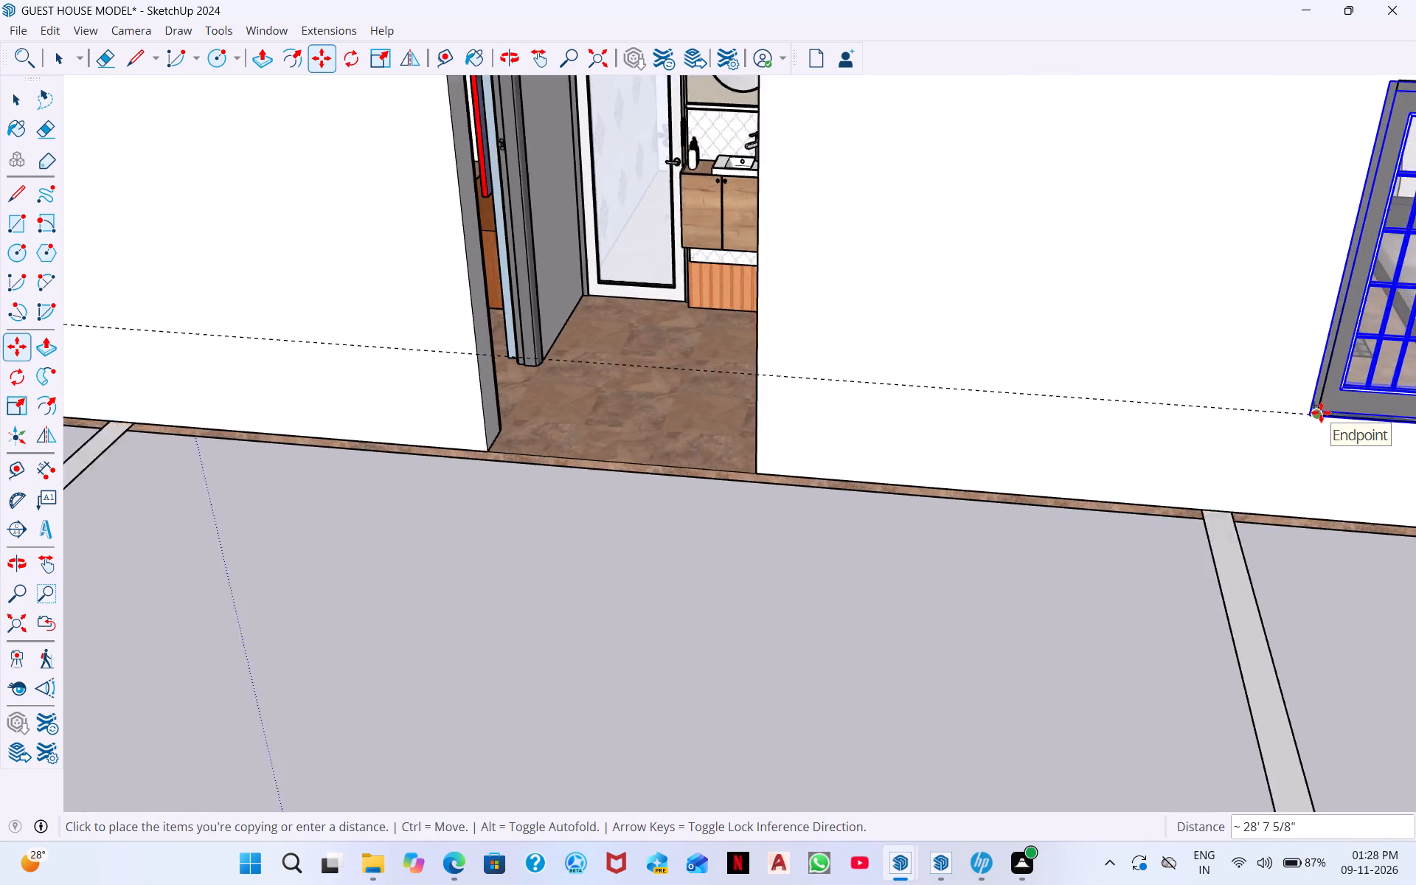
{"action": "scroll", "coordinate": [1321, 412], "scroll_direction": "up", "scroll_amount": 7}
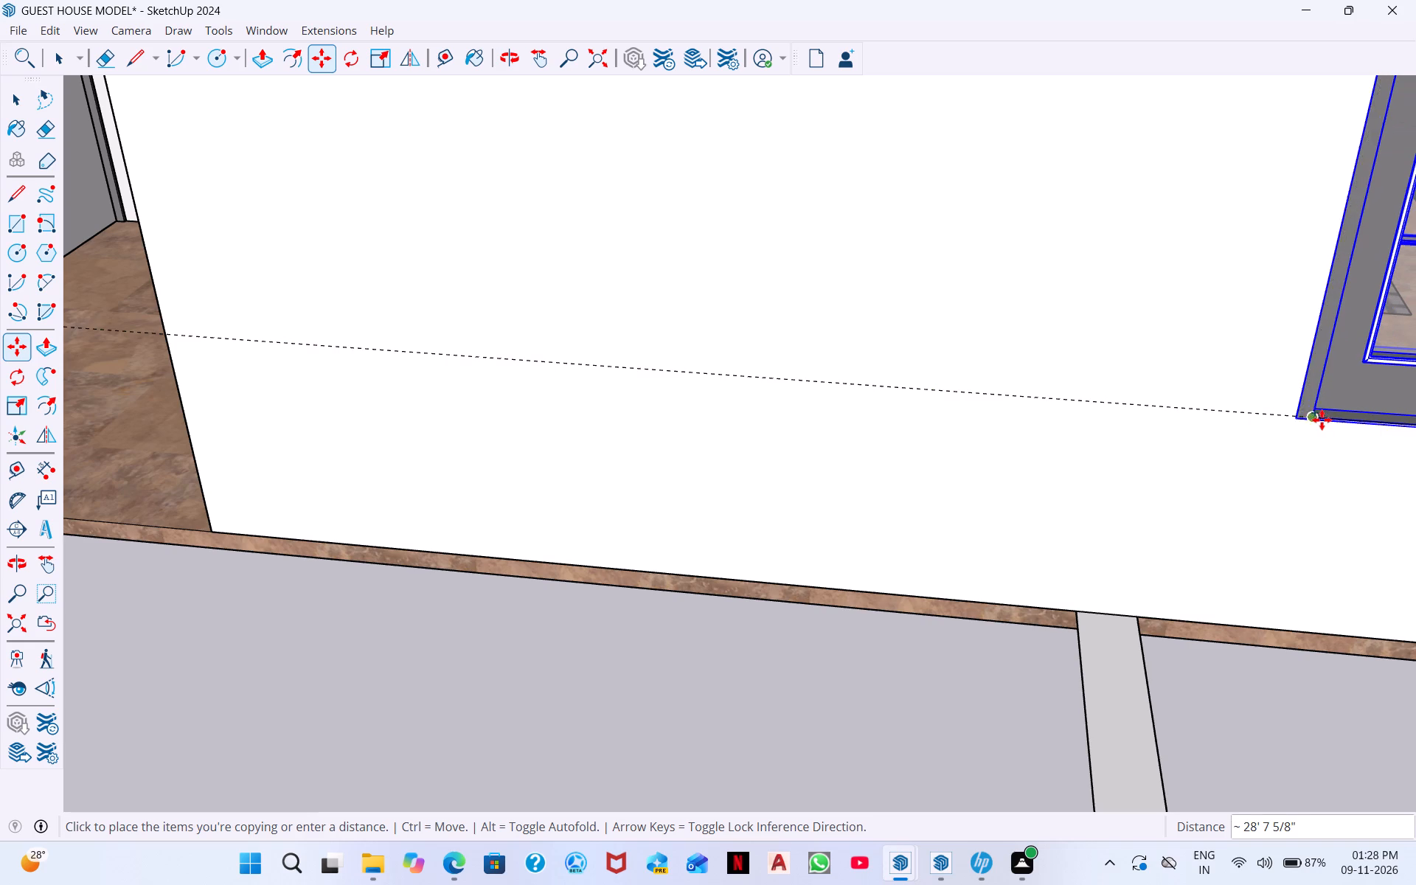
{"action": "left_click", "coordinate": [1311, 420]}
Move the copied window by its lower corner nearest the house's end onto the opening's matching lower corner.
{"action": "scroll", "coordinate": [1305, 426], "scroll_direction": "down", "scroll_amount": 5}
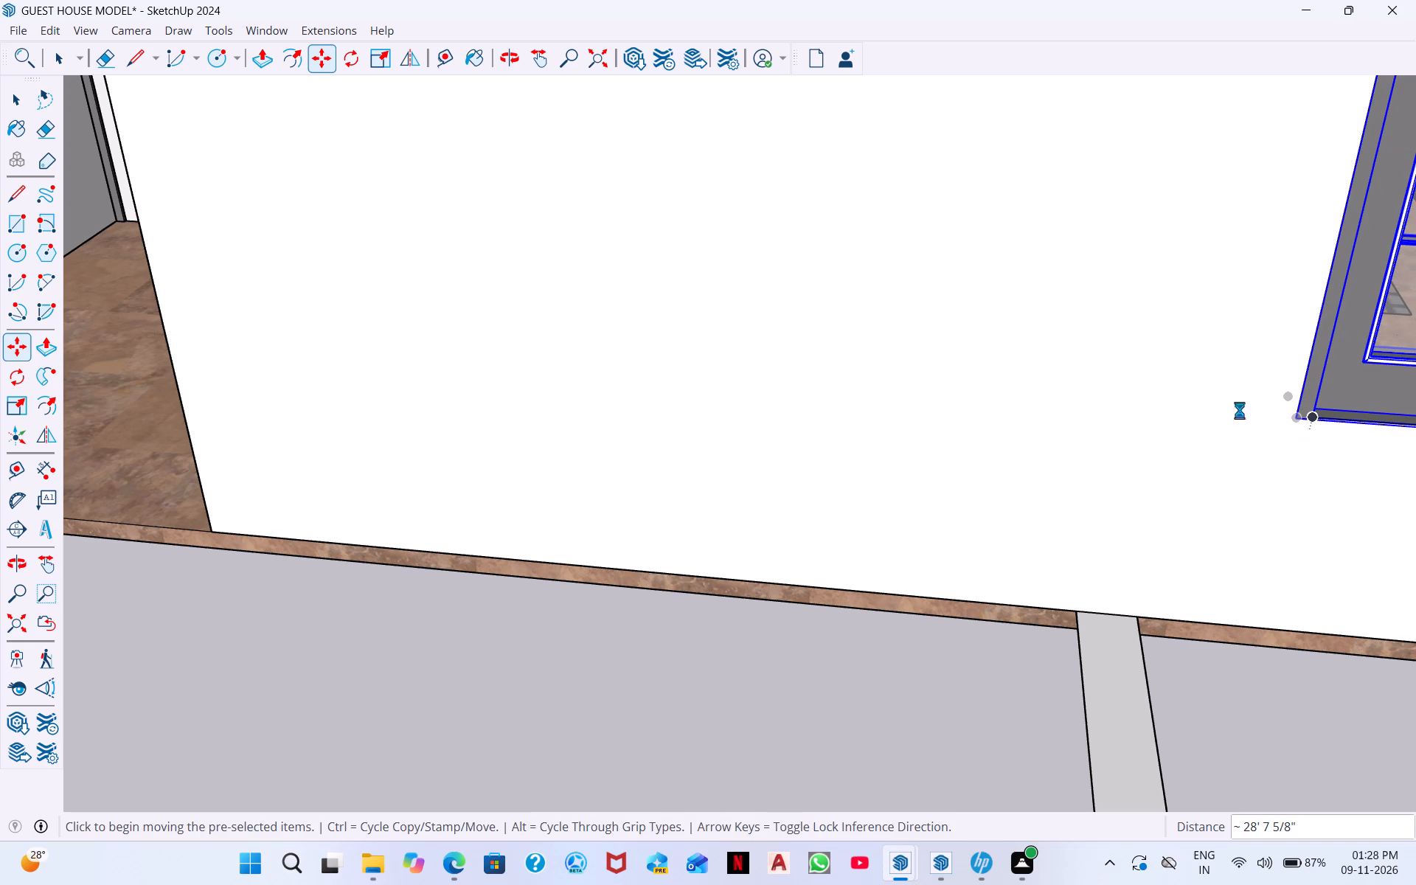
{"action": "scroll", "coordinate": [1240, 410], "scroll_direction": "down", "scroll_amount": 20}
{"action": "scroll", "coordinate": [1240, 410], "scroll_direction": "down", "scroll_amount": 7}
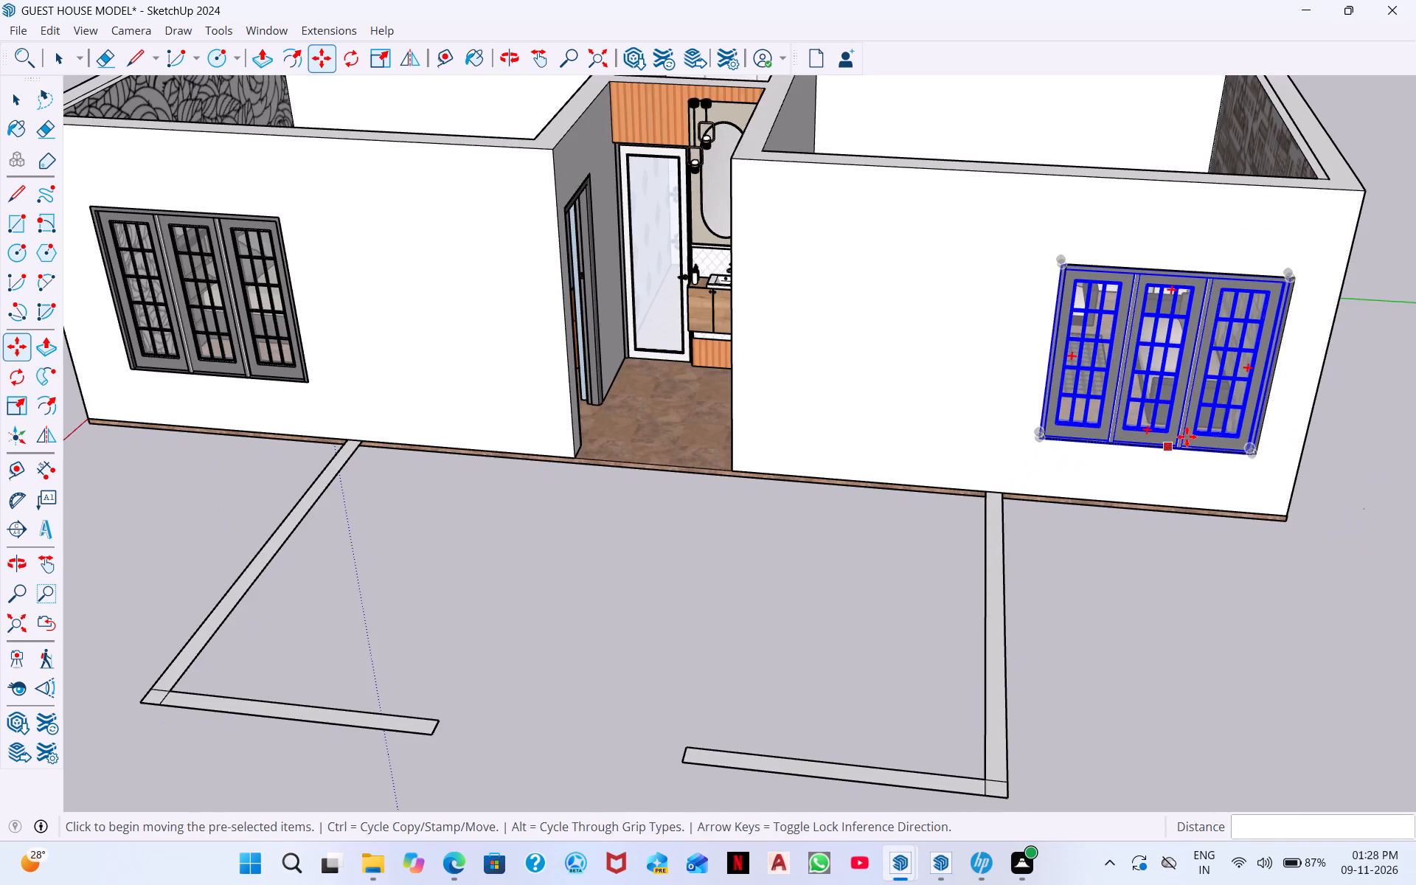
{"action": "scroll", "coordinate": [1297, 408], "scroll_direction": "up", "scroll_amount": 4}
{"action": "scroll", "coordinate": [1367, 422], "scroll_direction": "up", "scroll_amount": 4}
{"action": "scroll", "coordinate": [1147, 431], "scroll_direction": "up", "scroll_amount": 5}
{"action": "scroll", "coordinate": [1275, 487], "scroll_direction": "up", "scroll_amount": 5}
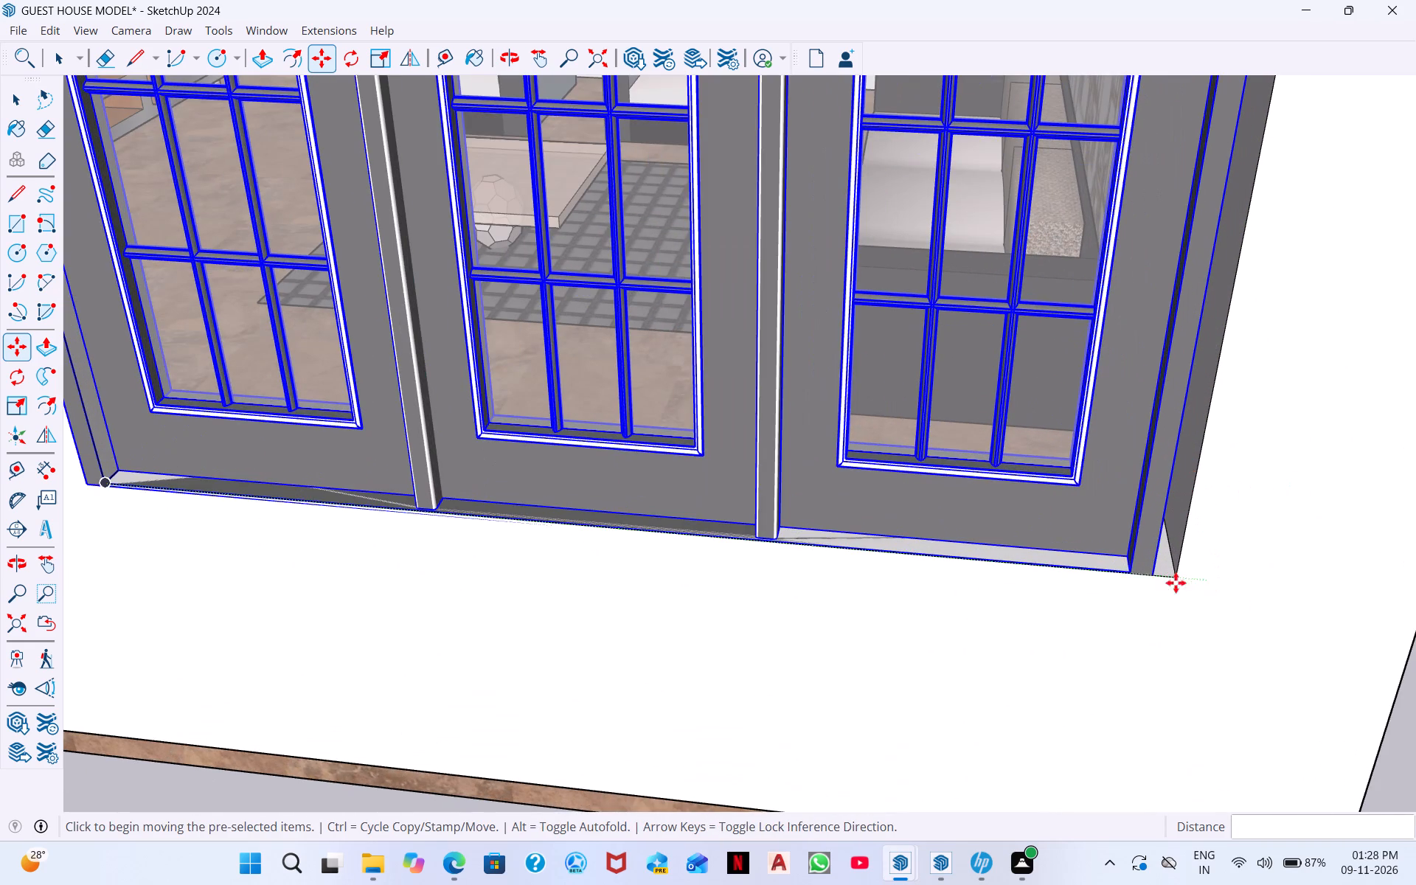
{"action": "left_click", "coordinate": [1152, 574]}
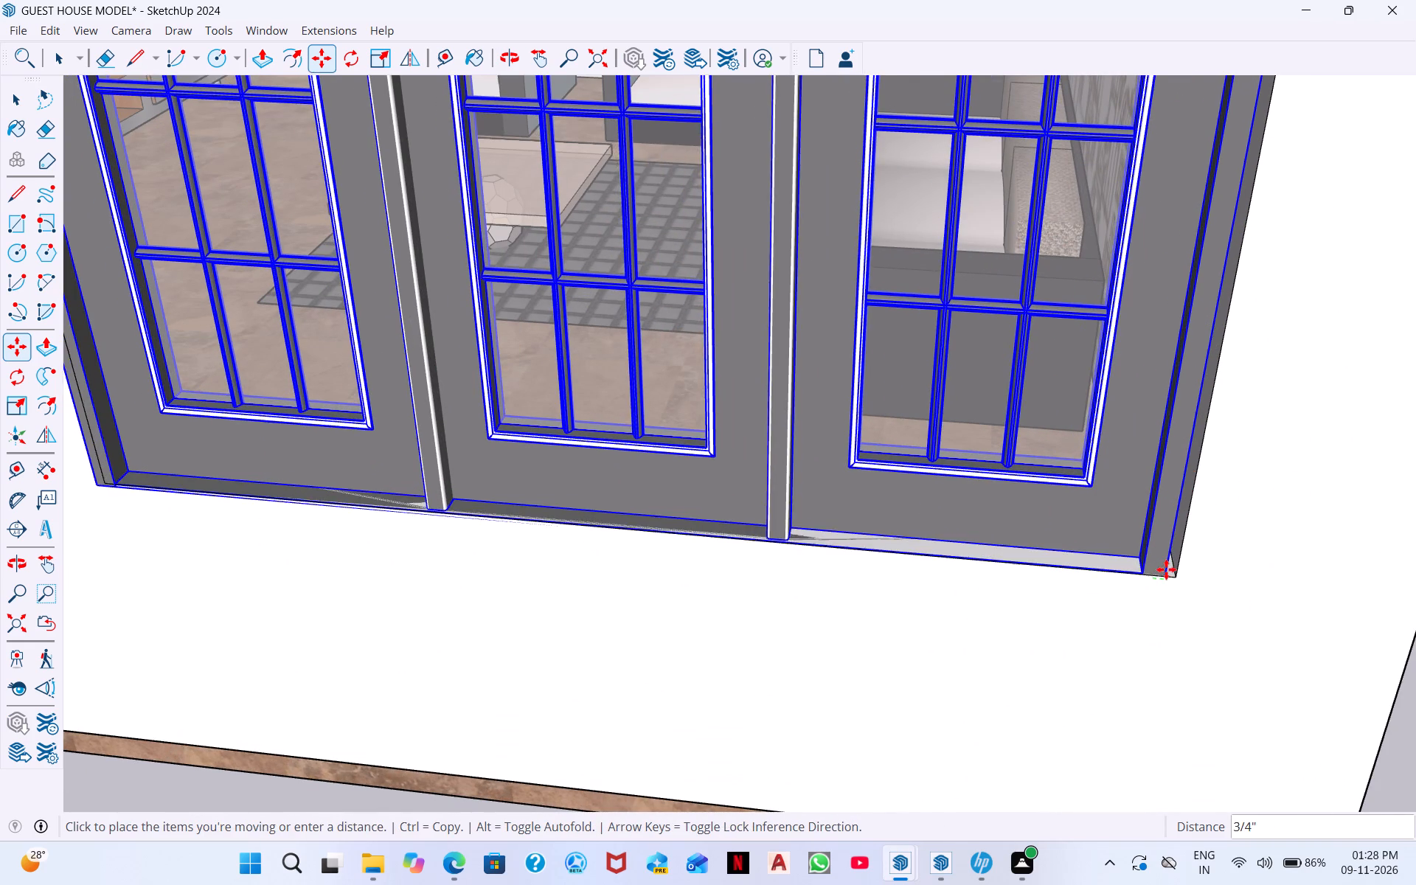
{"action": "left_click", "coordinate": [1176, 571]}
Examine how the copied window sits in its opening and on the front facade, clearing the selection.
{"action": "scroll", "coordinate": [752, 479], "scroll_direction": "down", "scroll_amount": 4}
{"action": "scroll", "coordinate": [327, 460], "scroll_direction": "down", "scroll_amount": 1}
{"action": "middle_click_drag", "start_coordinate": [310, 458], "coordinate": [346, 433]}
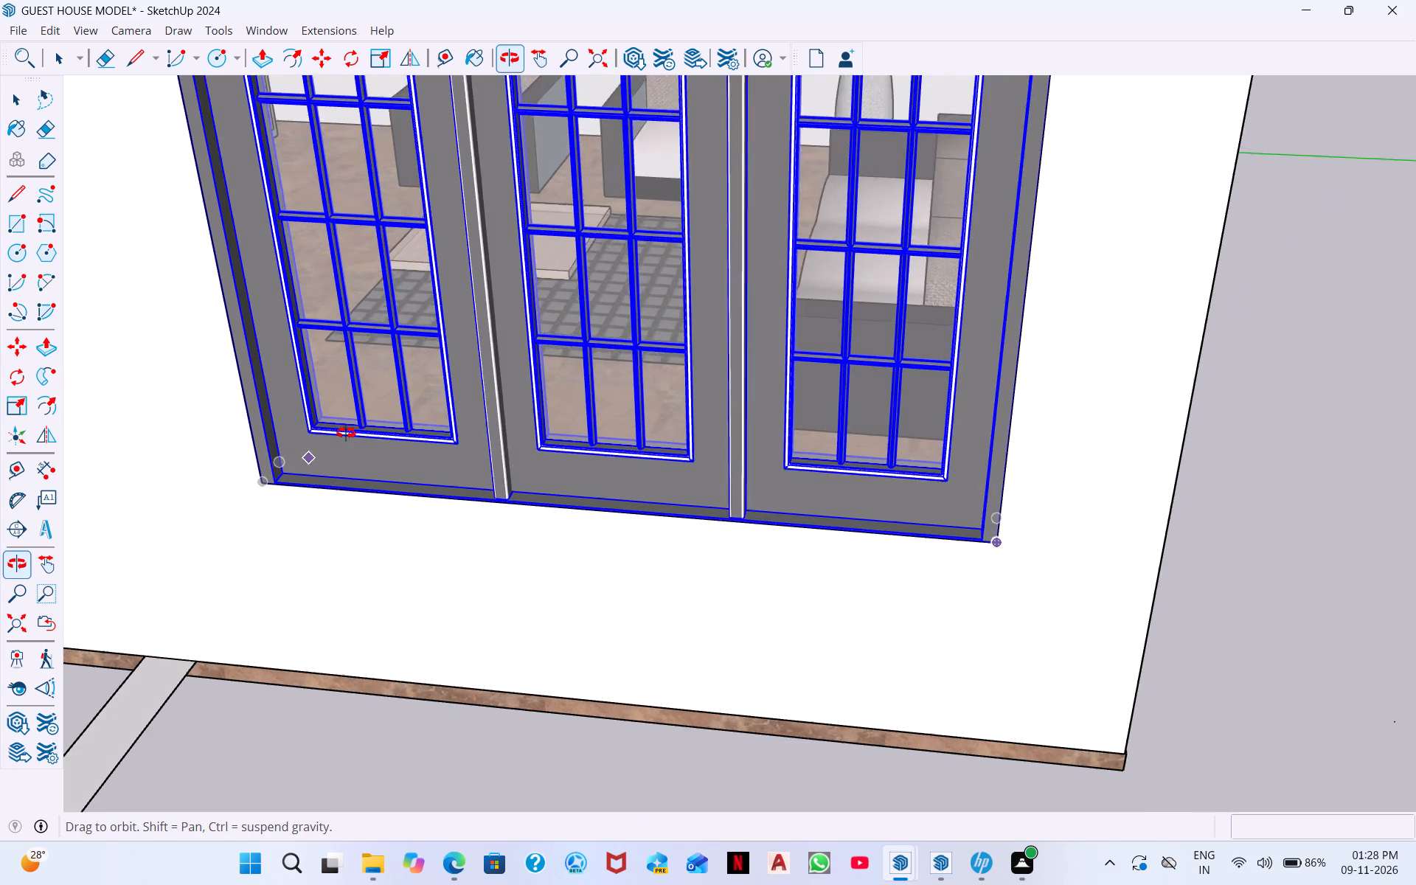
{"action": "middle_click_drag", "start_coordinate": [346, 433], "coordinate": [682, 274]}
{"action": "middle_click_drag", "start_coordinate": [566, 424], "coordinate": [594, 319]}
{"action": "scroll", "coordinate": [594, 329], "scroll_direction": "down", "scroll_amount": 10}
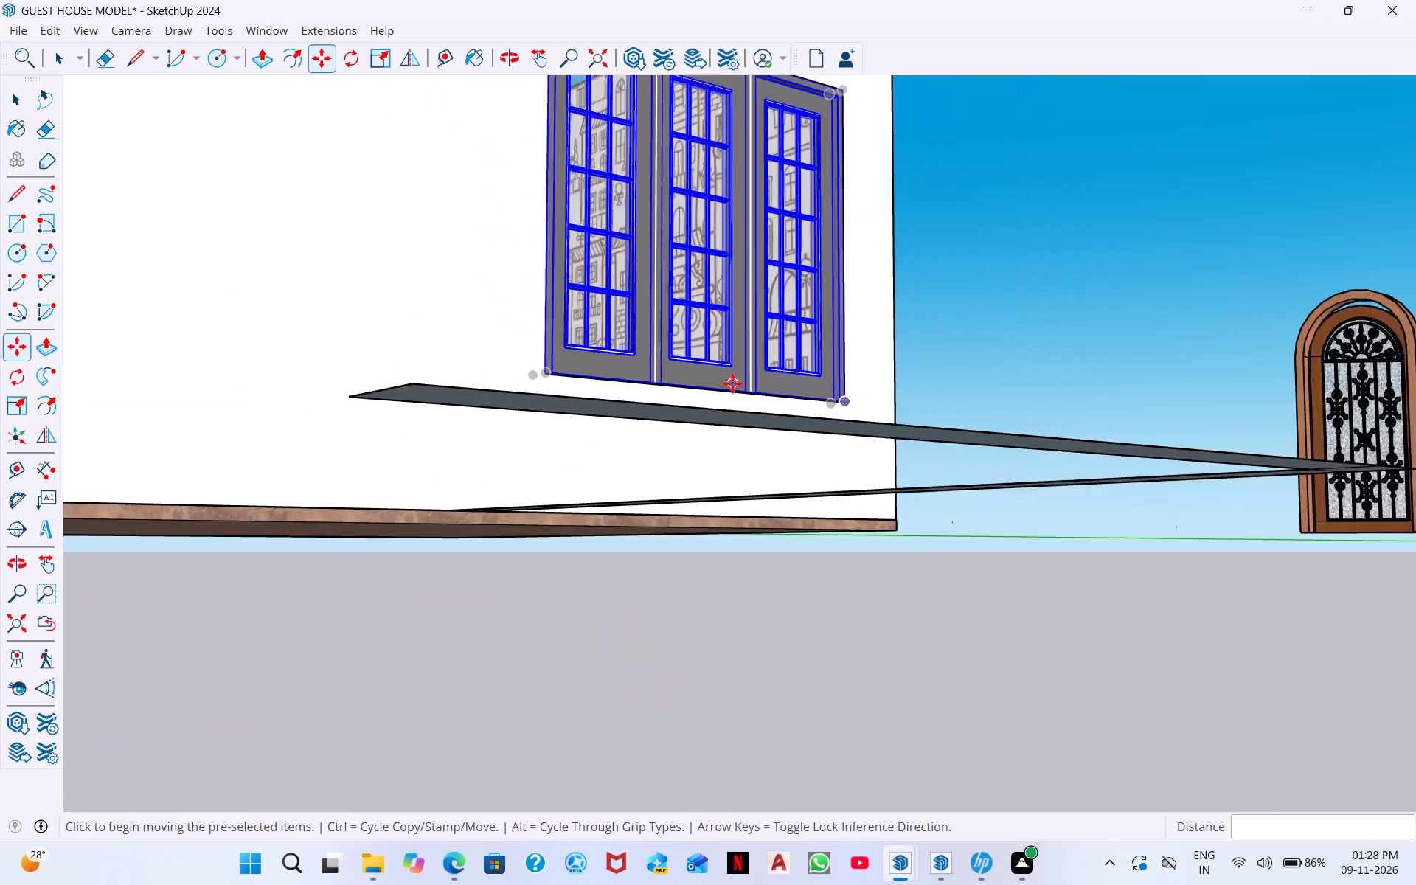
{"action": "middle_click_drag", "start_coordinate": [694, 377], "coordinate": [728, 525]}
{"action": "middle_click_drag", "start_coordinate": [732, 504], "coordinate": [739, 566]}
{"action": "scroll", "coordinate": [726, 559], "scroll_direction": "down", "scroll_amount": 1}
{"action": "scroll", "coordinate": [743, 391], "scroll_direction": "up", "scroll_amount": 8}
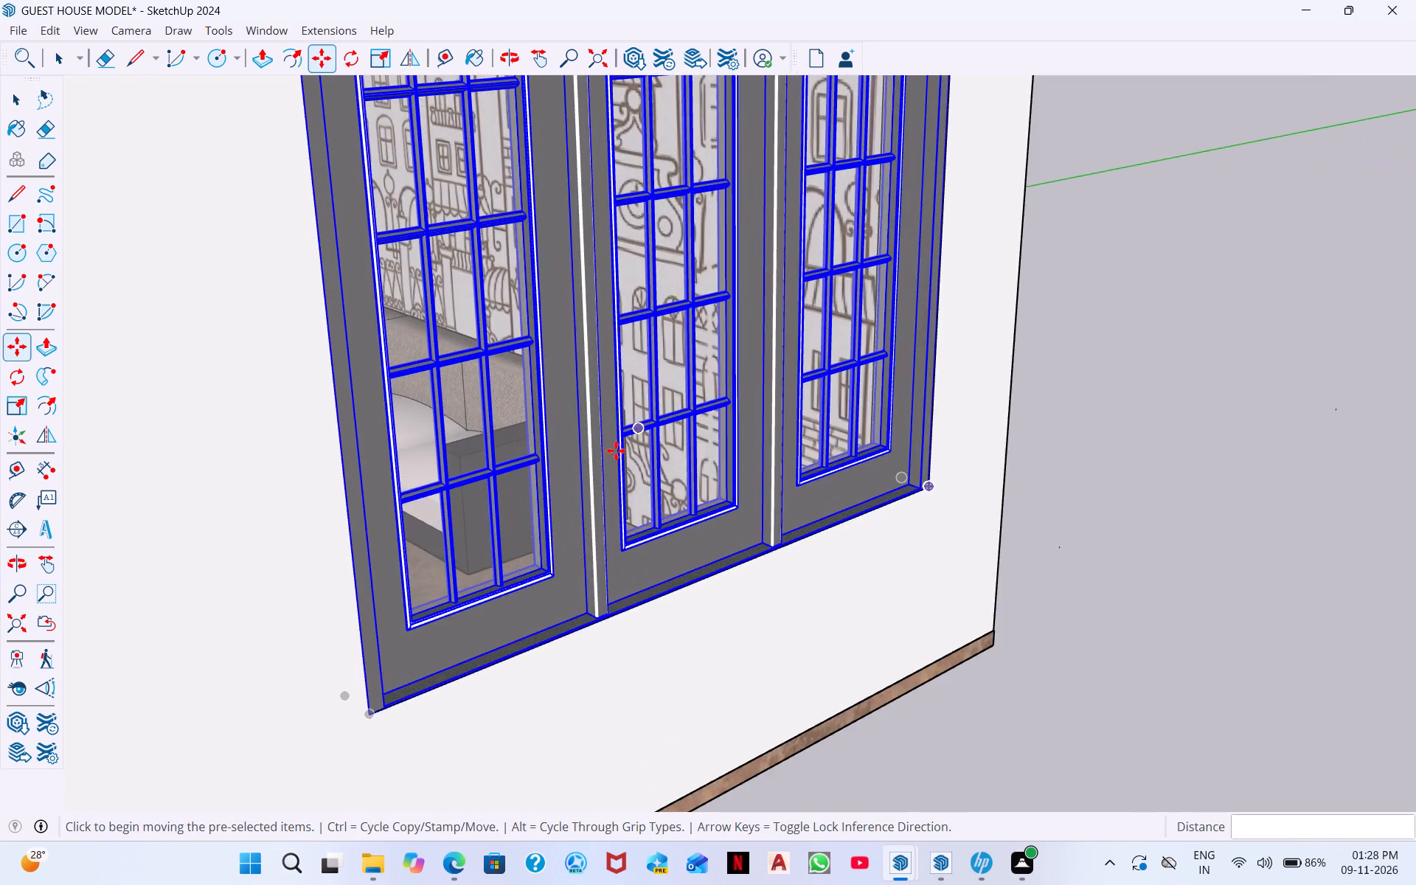
{"action": "scroll", "coordinate": [616, 451], "scroll_direction": "up", "scroll_amount": 10}
{"action": "scroll", "coordinate": [546, 442], "scroll_direction": "up", "scroll_amount": 13}
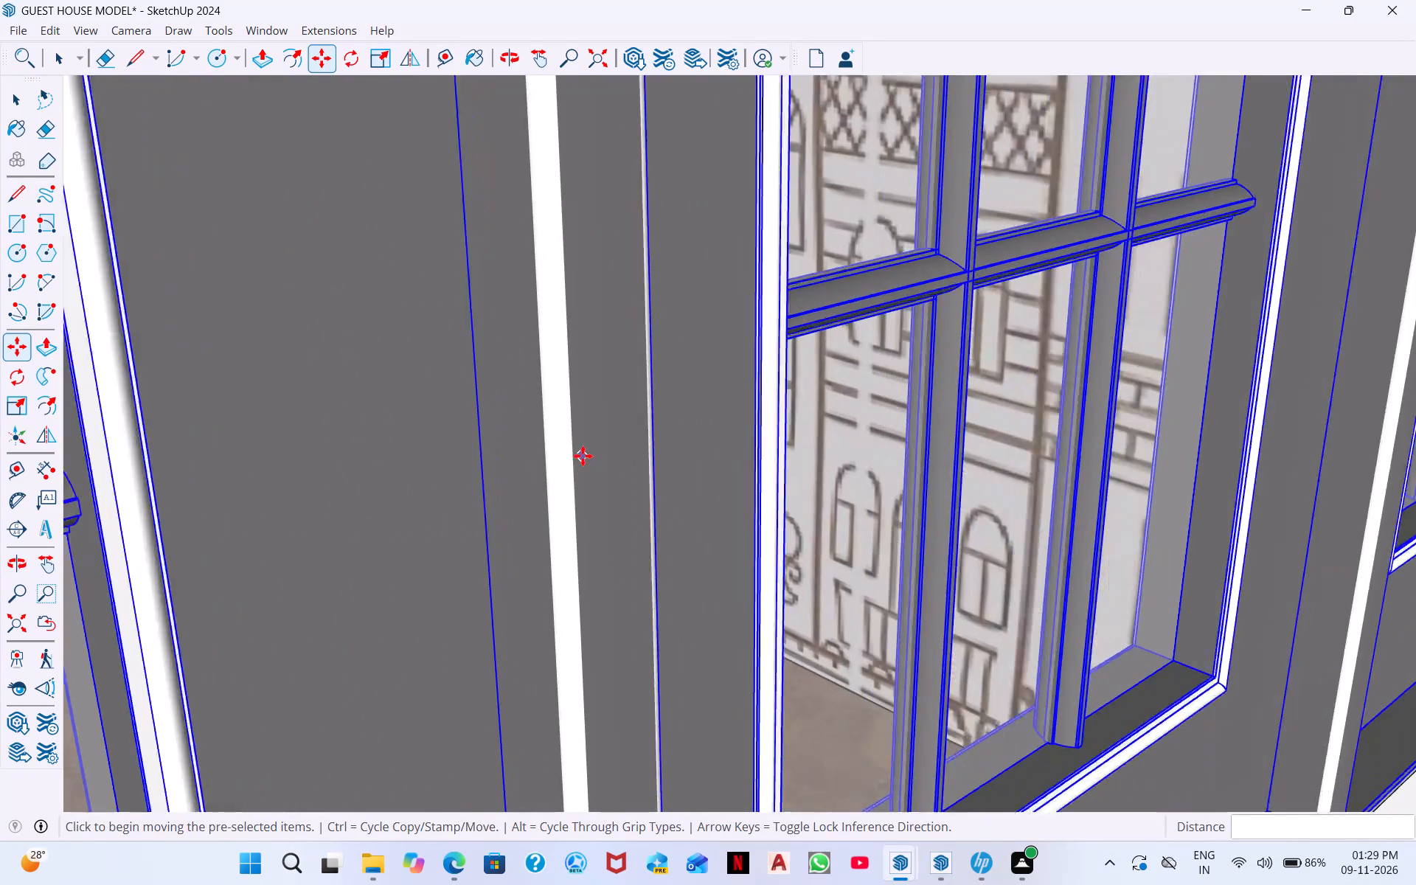
{"action": "scroll", "coordinate": [583, 456], "scroll_direction": "up", "scroll_amount": 1}
{"action": "scroll", "coordinate": [583, 456], "scroll_direction": "down", "scroll_amount": 16}
{"action": "key", "text": "space"}
{"action": "scroll", "coordinate": [677, 468], "scroll_direction": "down", "scroll_amount": 9}
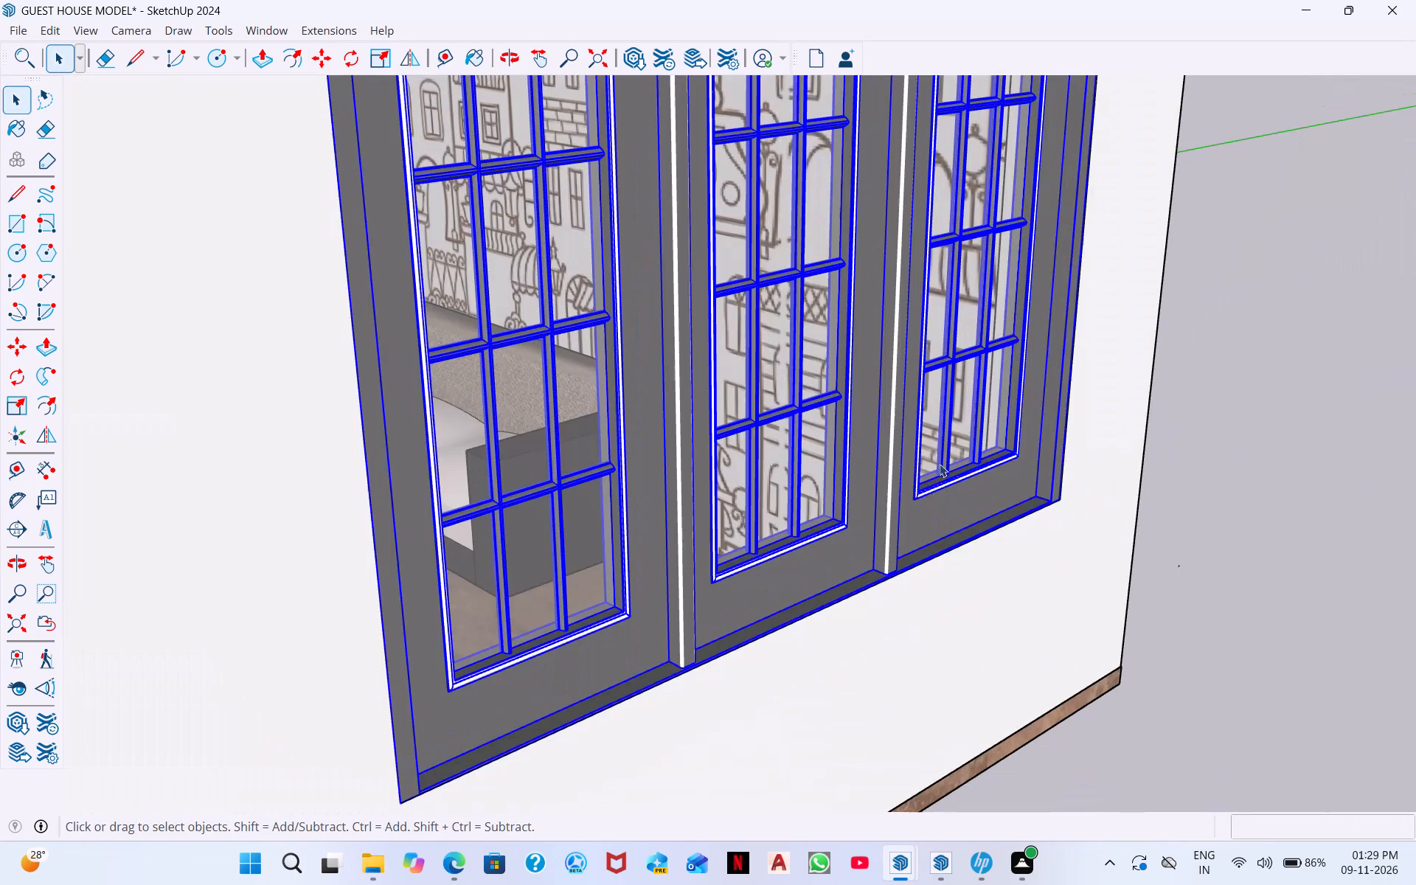
{"action": "left_click", "coordinate": [1271, 487]}
{"action": "scroll", "coordinate": [974, 420], "scroll_direction": "down", "scroll_amount": 14}
{"action": "middle_click_drag", "start_coordinate": [1057, 451], "coordinate": [1004, 382]}
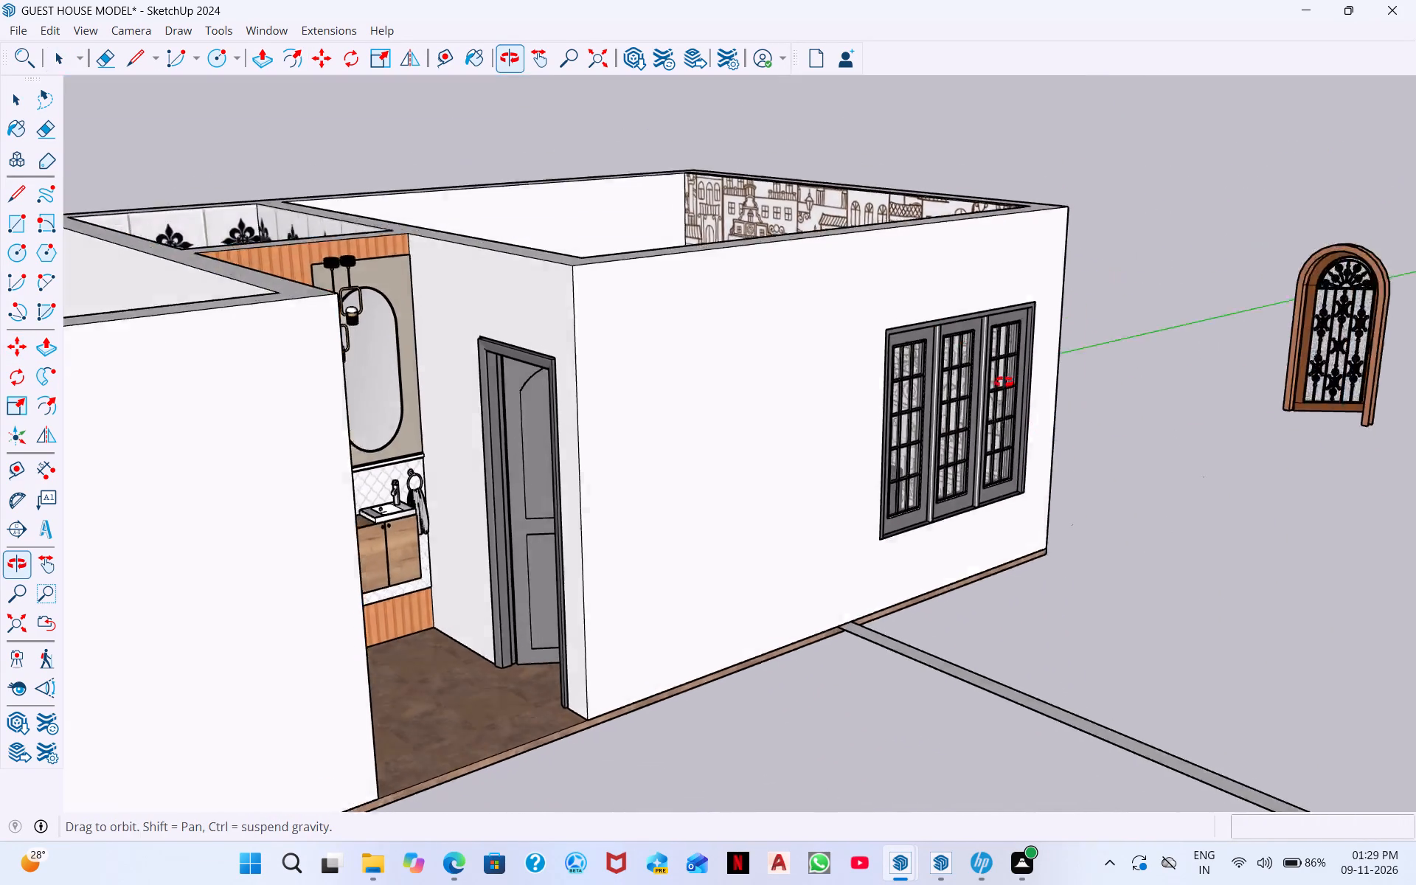
{"action": "middle_click_drag", "start_coordinate": [1004, 382], "coordinate": [931, 355]}
{"action": "scroll", "coordinate": [931, 355], "scroll_direction": "down", "scroll_amount": 6}
{"action": "middle_click_drag", "start_coordinate": [723, 544], "coordinate": [578, 552]}
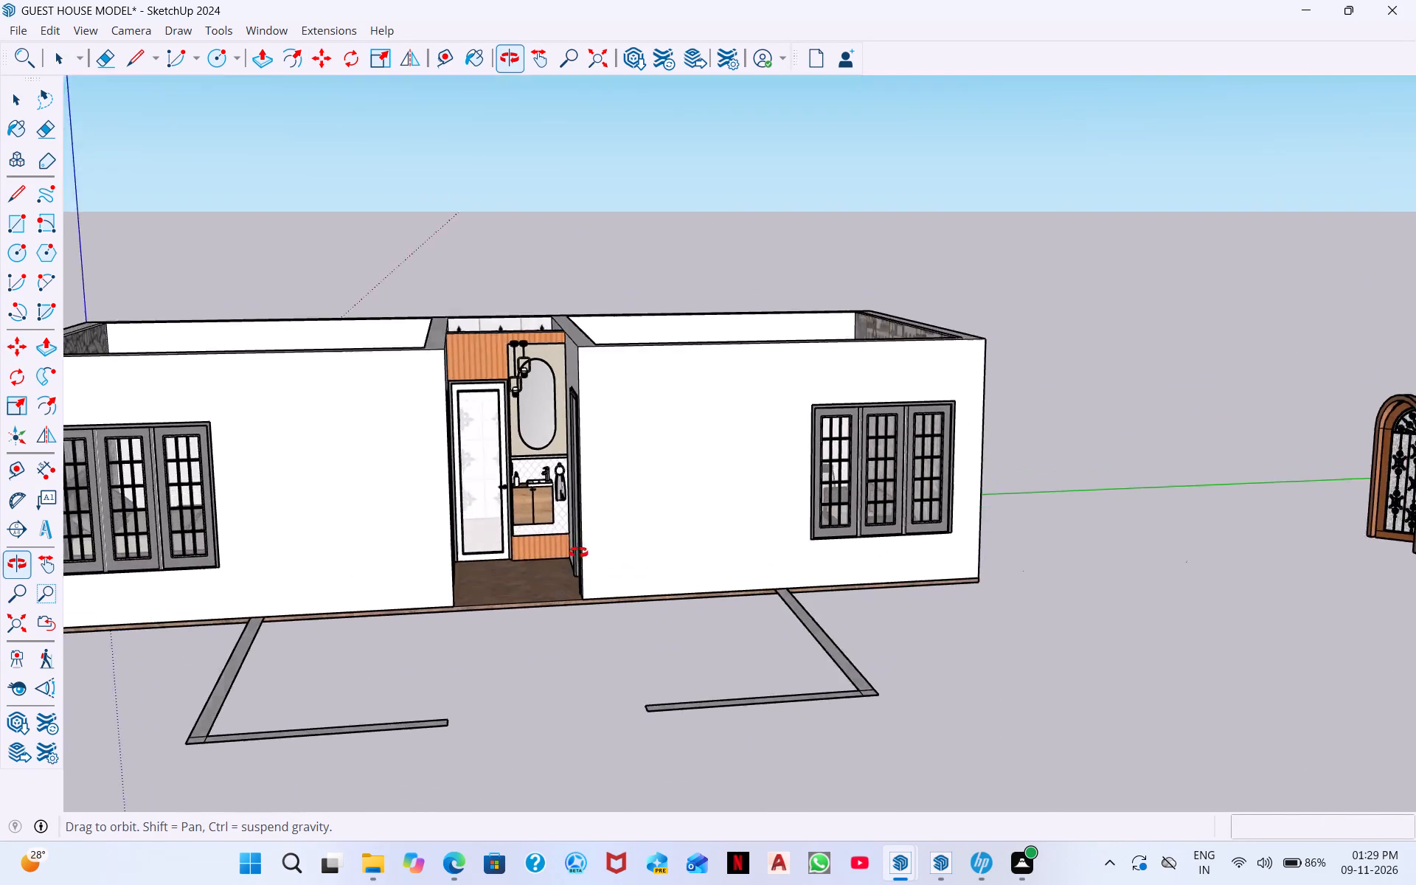
{"action": "middle_click_drag", "start_coordinate": [578, 552], "coordinate": [666, 597]}
Draw lines 2' and 1' long down the front passage opening's bedroom-side vertical edge, both from its top corner.
{"action": "scroll", "coordinate": [666, 597], "scroll_direction": "down", "scroll_amount": 1}
{"action": "middle_click", "coordinate": [529, 525]}
{"action": "scroll", "coordinate": [529, 525], "scroll_direction": "up", "scroll_amount": 2}
{"action": "scroll", "coordinate": [614, 550], "scroll_direction": "up", "scroll_amount": 5}
{"action": "scroll", "coordinate": [803, 536], "scroll_direction": "down", "scroll_amount": 4}
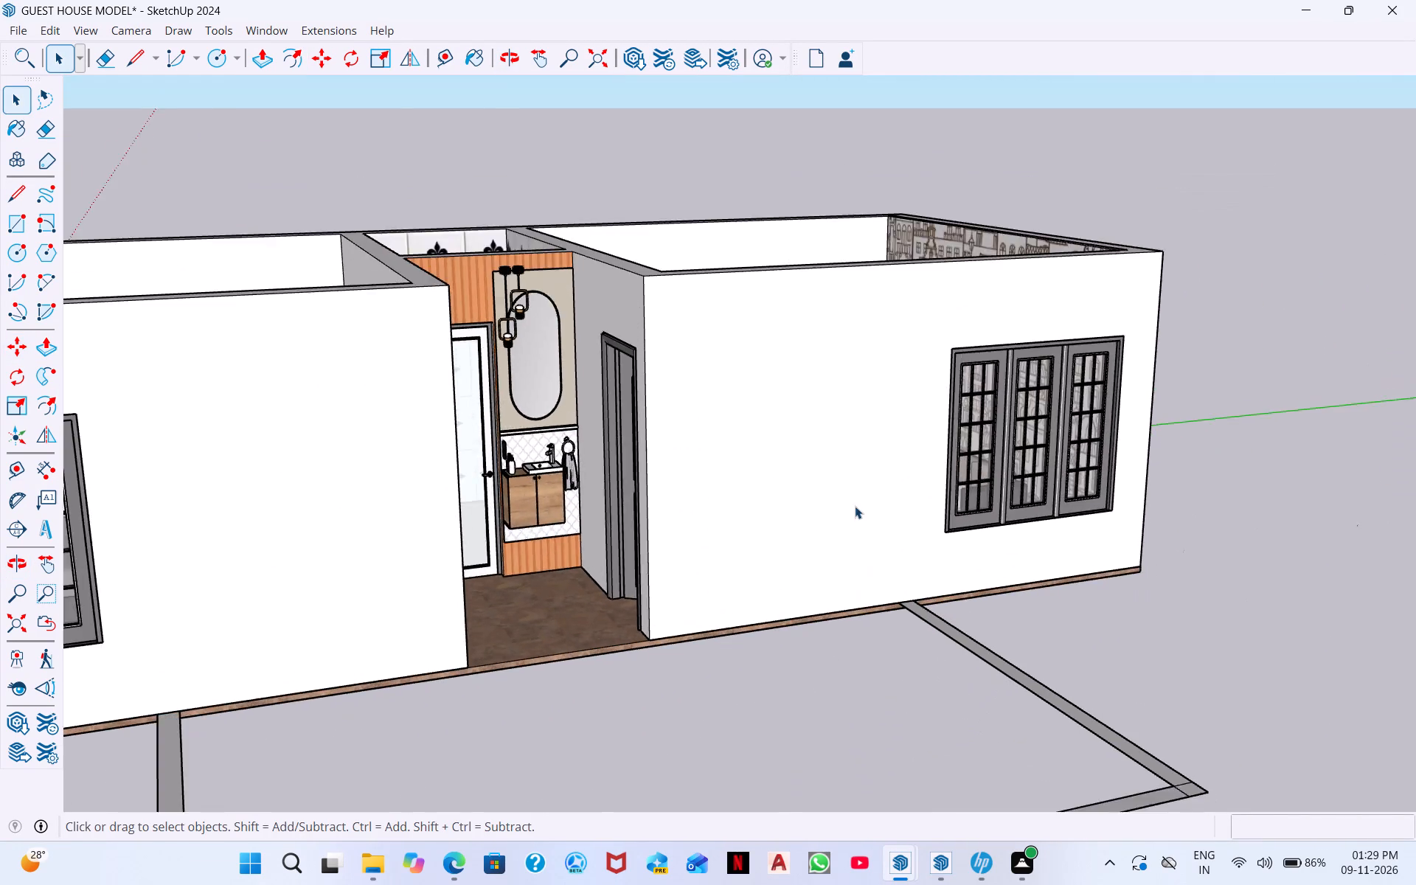
{"action": "scroll", "coordinate": [855, 506], "scroll_direction": "down", "scroll_amount": 2}
{"action": "scroll", "coordinate": [577, 408], "scroll_direction": "up", "scroll_amount": 7}
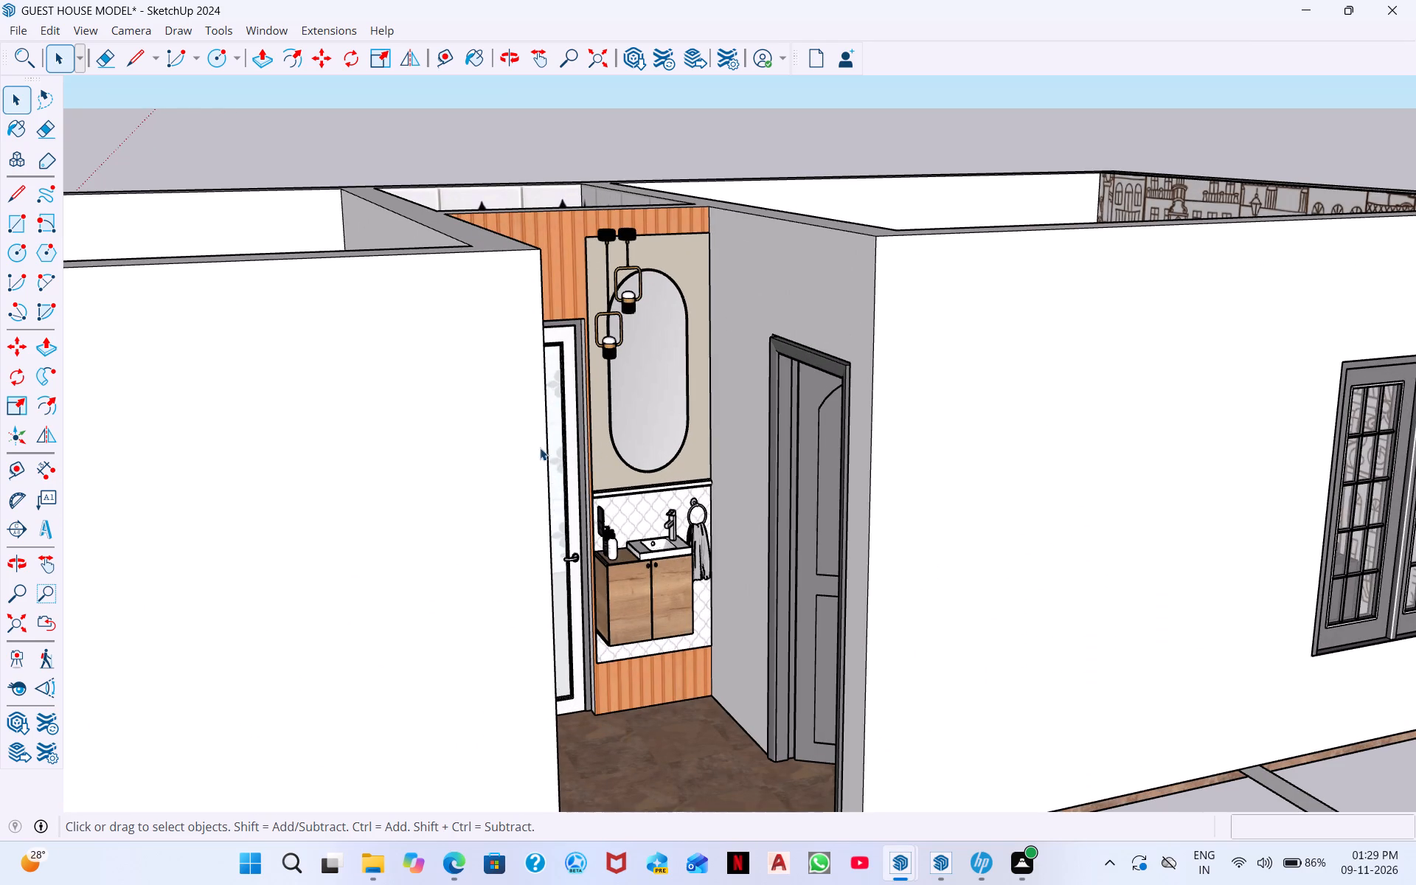
{"action": "left_click", "coordinate": [131, 60]}
{"action": "left_click", "coordinate": [539, 252]}
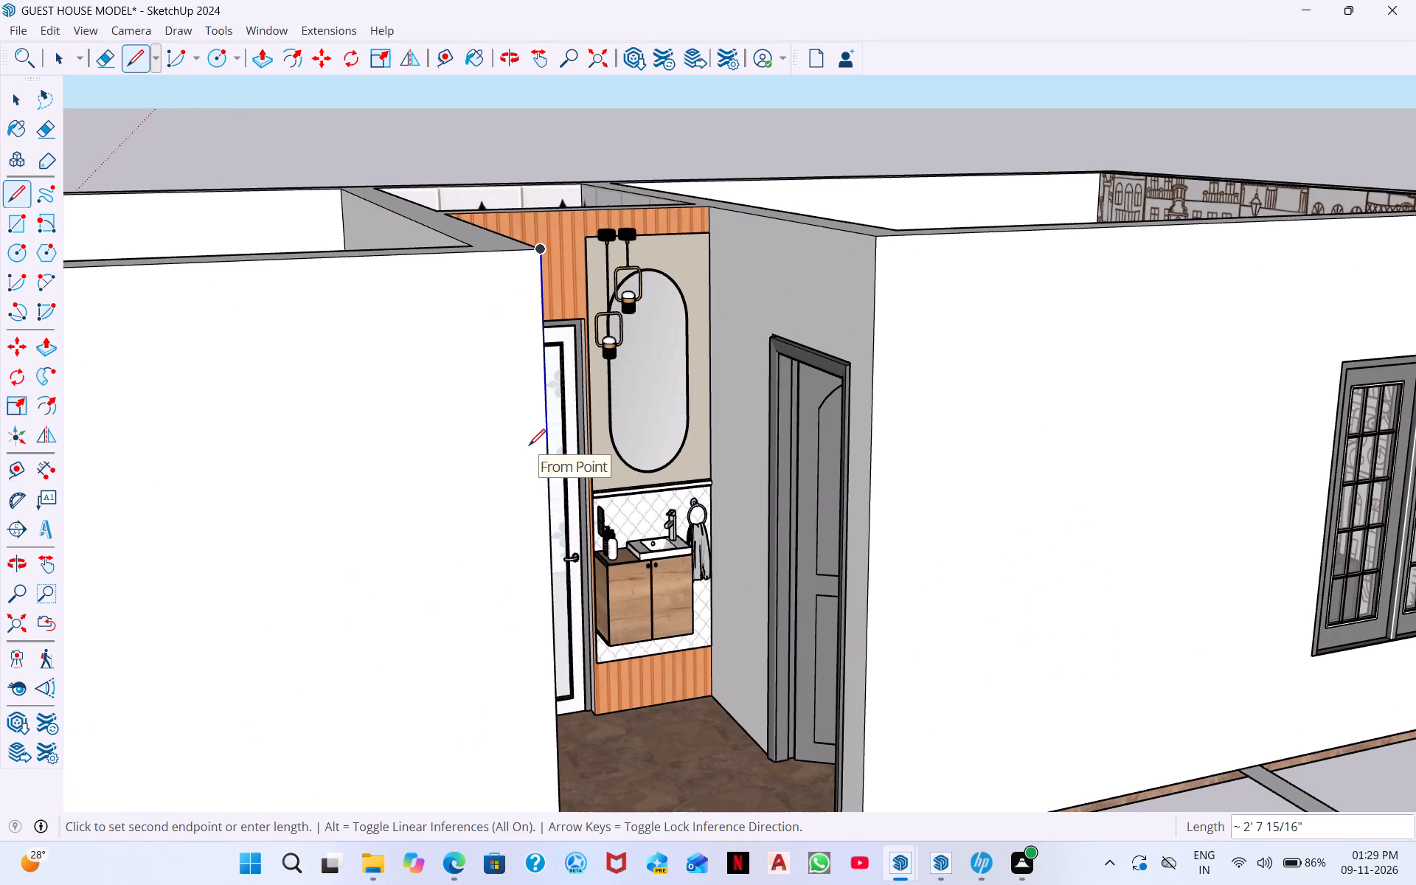
{"action": "key", "text": "2"}
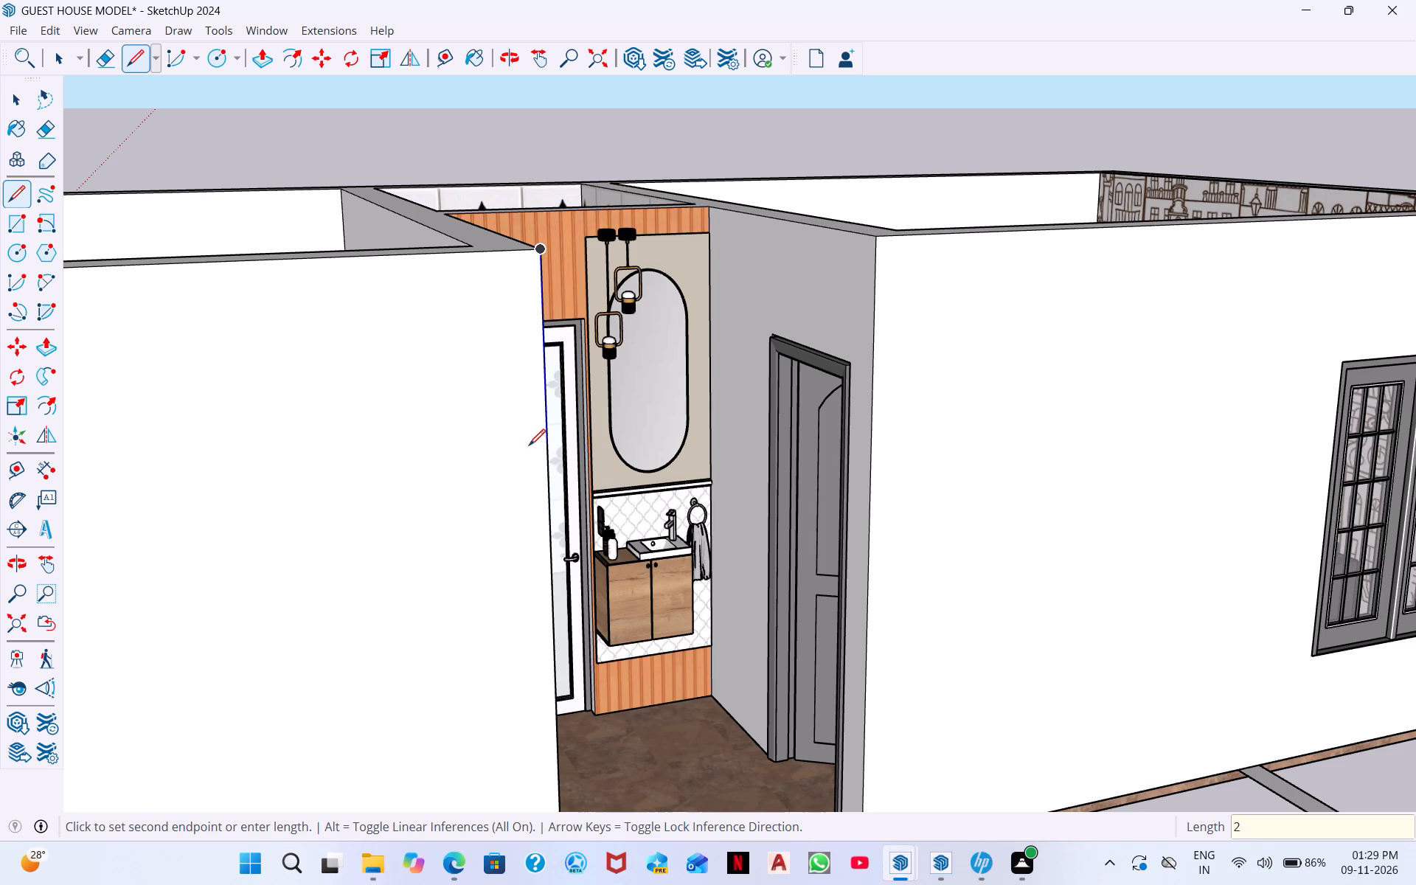
{"action": "key", "text": "apostrophe"}
{"action": "key", "text": "Return"}
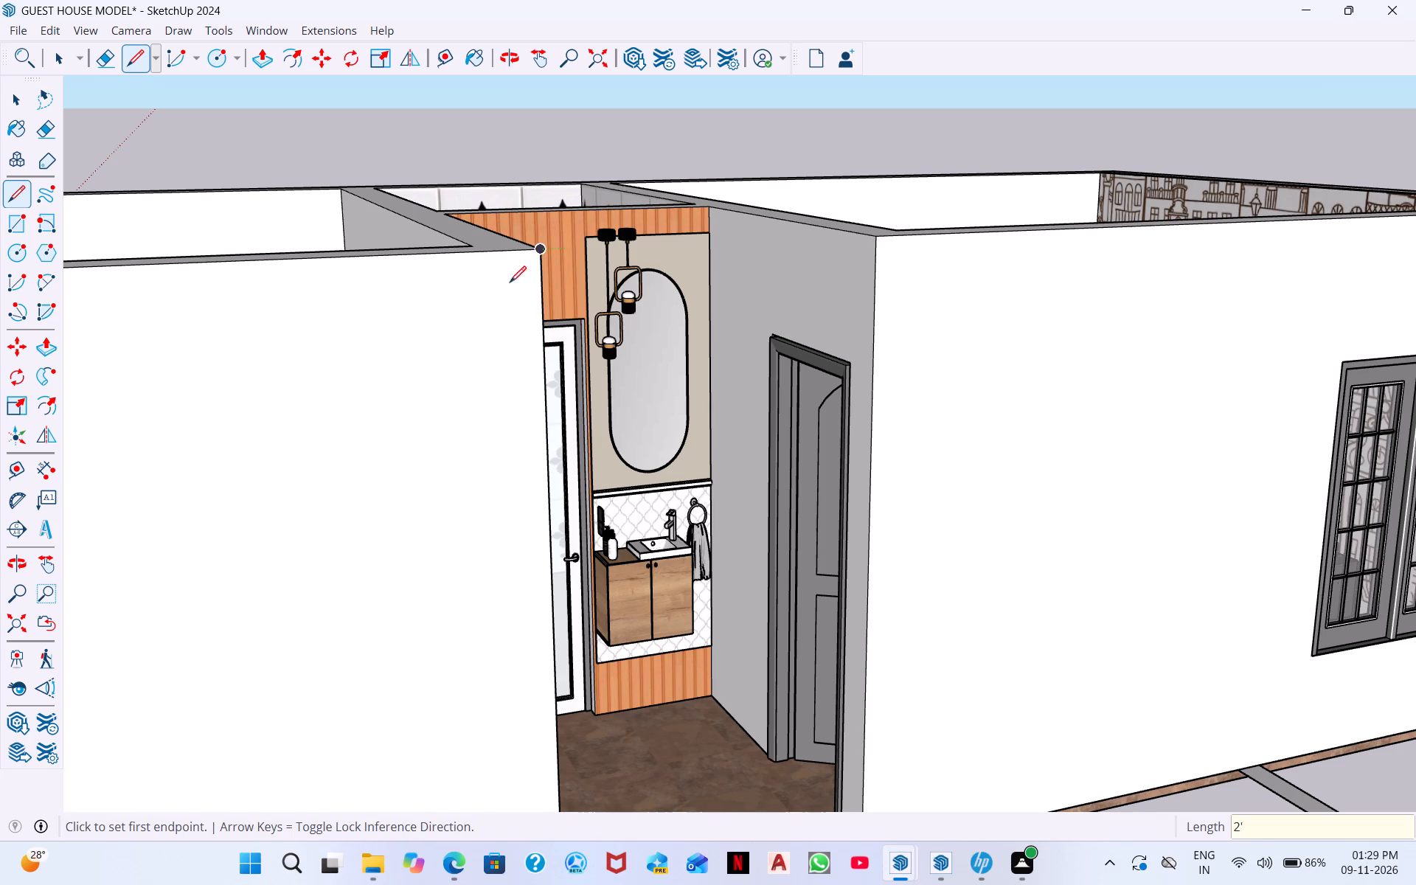
{"action": "left_click", "coordinate": [539, 254]}
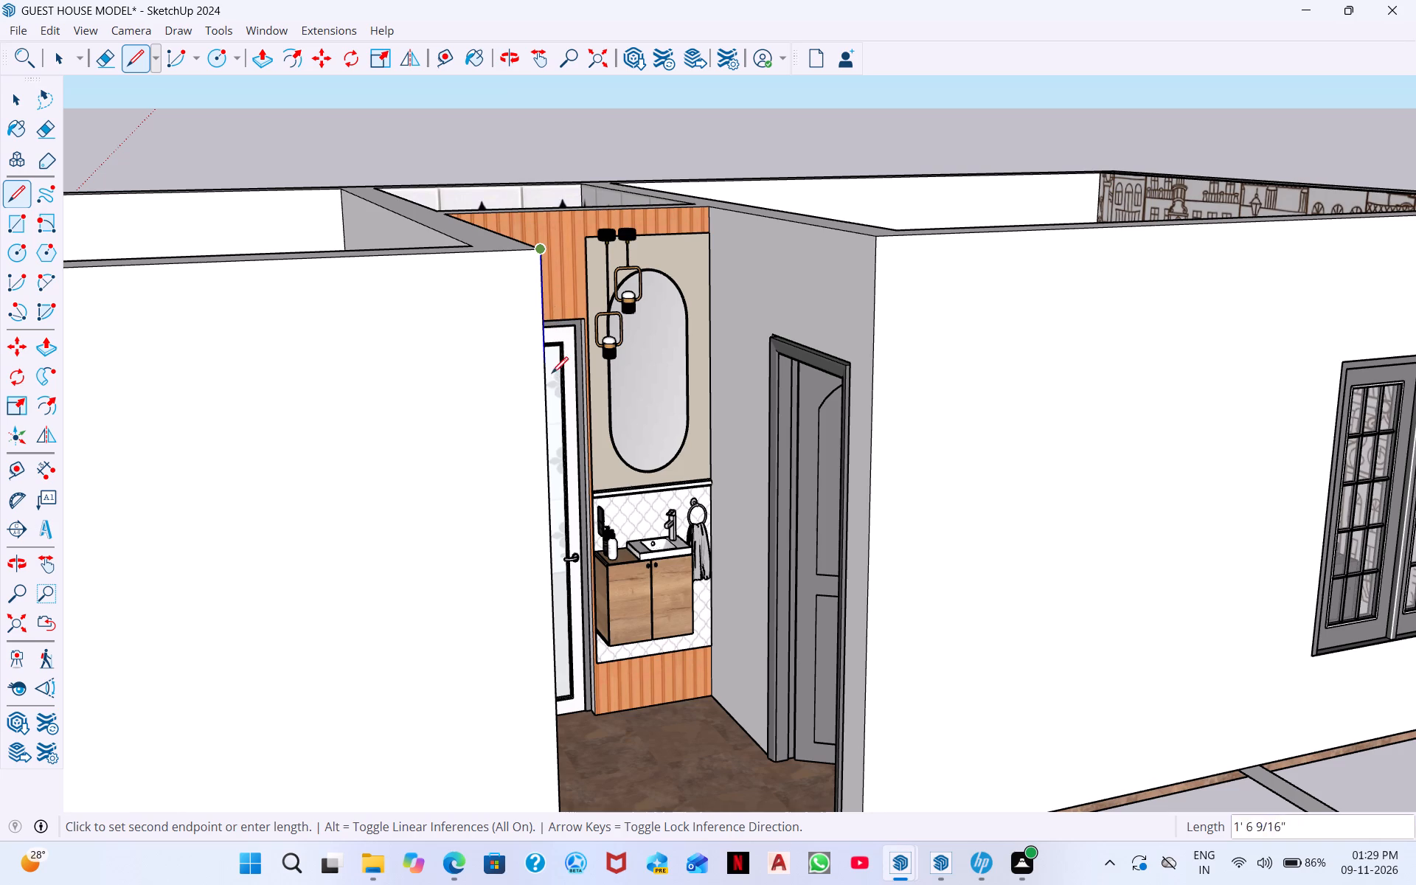
{"action": "key", "text": "1"}
{"action": "key", "text": "apostrophe"}
{"action": "key", "text": "Return"}
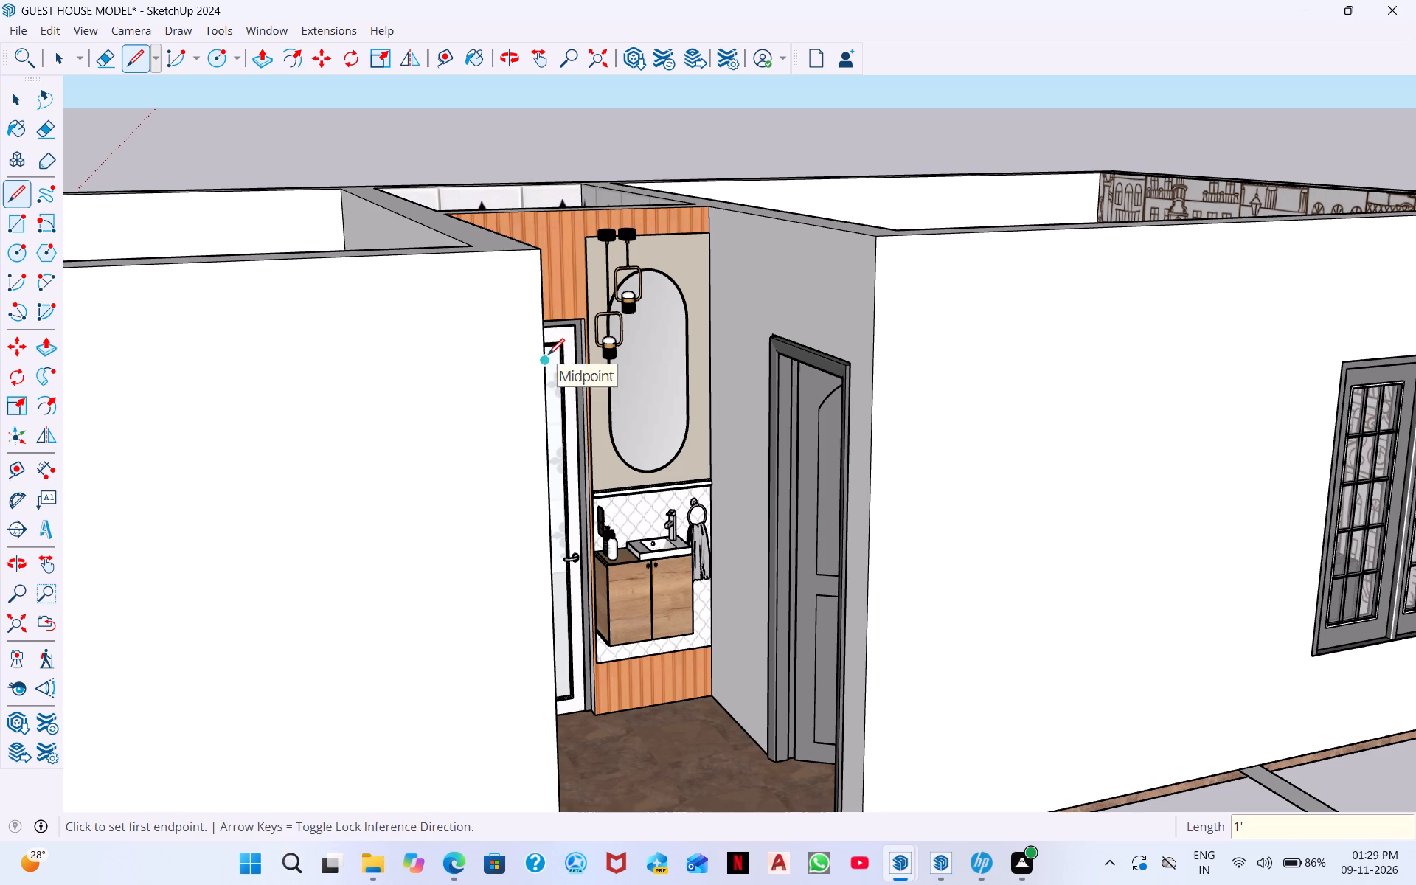
Draw a 5' horizontal line across the passage opening from the midpoint between the 1' and 2' marks to the opposite wall edge.
{"action": "left_click", "coordinate": [546, 359]}
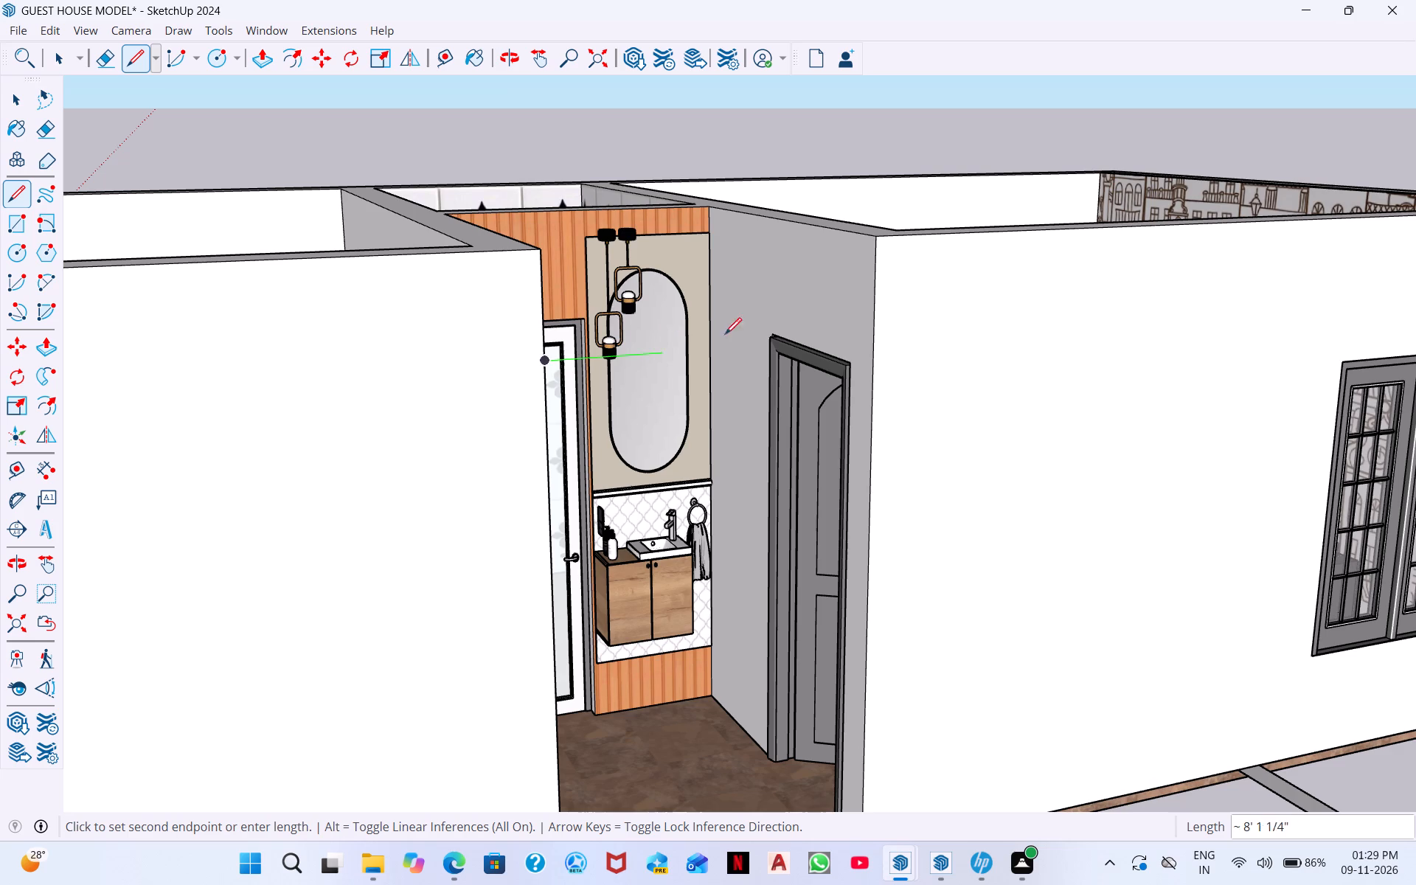
{"action": "left_click", "coordinate": [873, 339]}
{"action": "middle_click_drag", "start_coordinate": [920, 365], "coordinate": [632, 438]}
{"action": "middle_click_drag", "start_coordinate": [643, 447], "coordinate": [651, 427]}
{"action": "scroll", "coordinate": [644, 445], "scroll_direction": "down", "scroll_amount": 2}
{"action": "middle_click_drag", "start_coordinate": [651, 427], "coordinate": [648, 434]}
{"action": "key", "text": "space"}
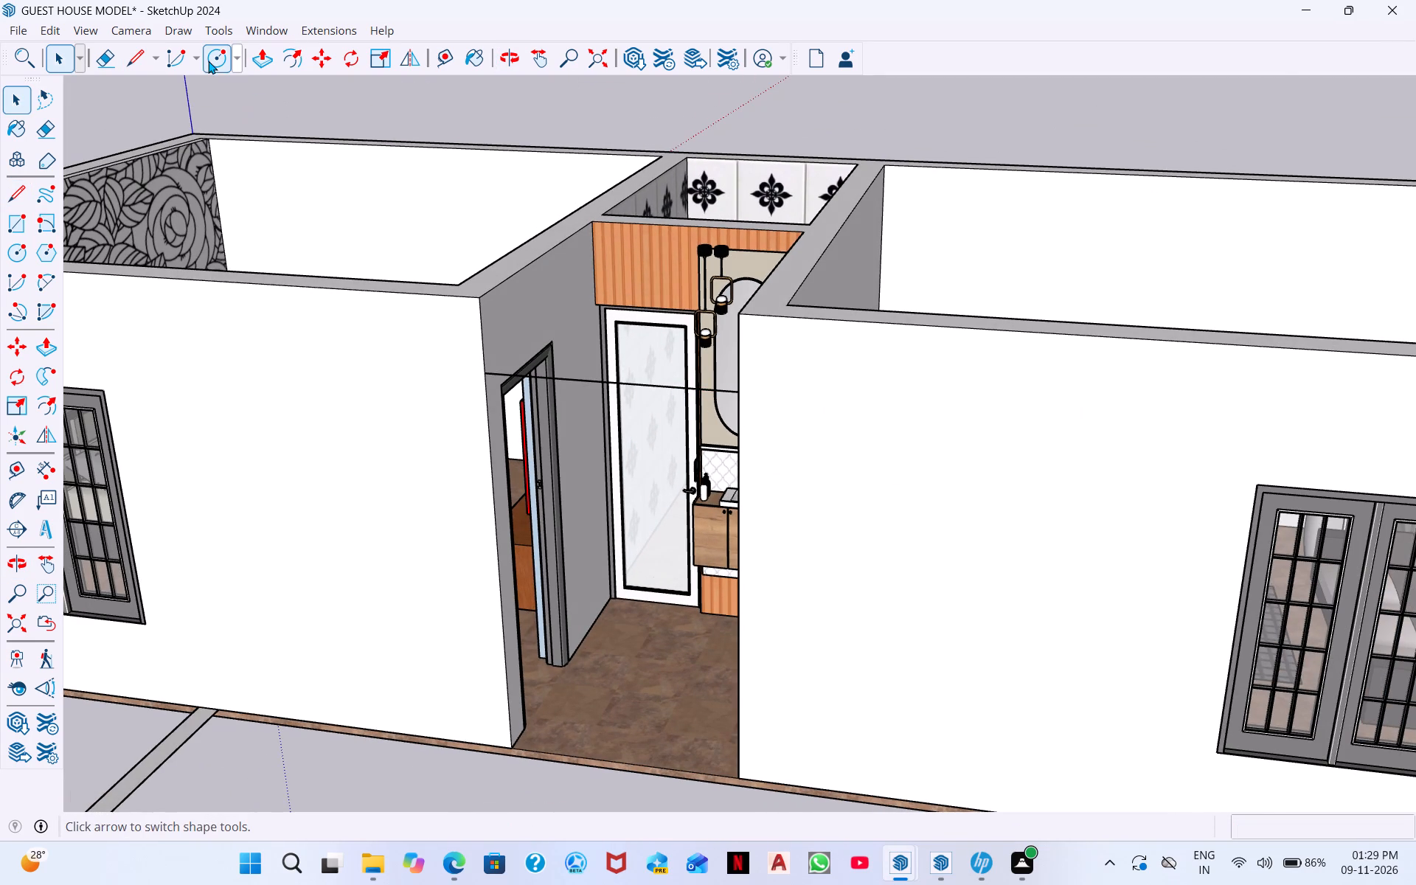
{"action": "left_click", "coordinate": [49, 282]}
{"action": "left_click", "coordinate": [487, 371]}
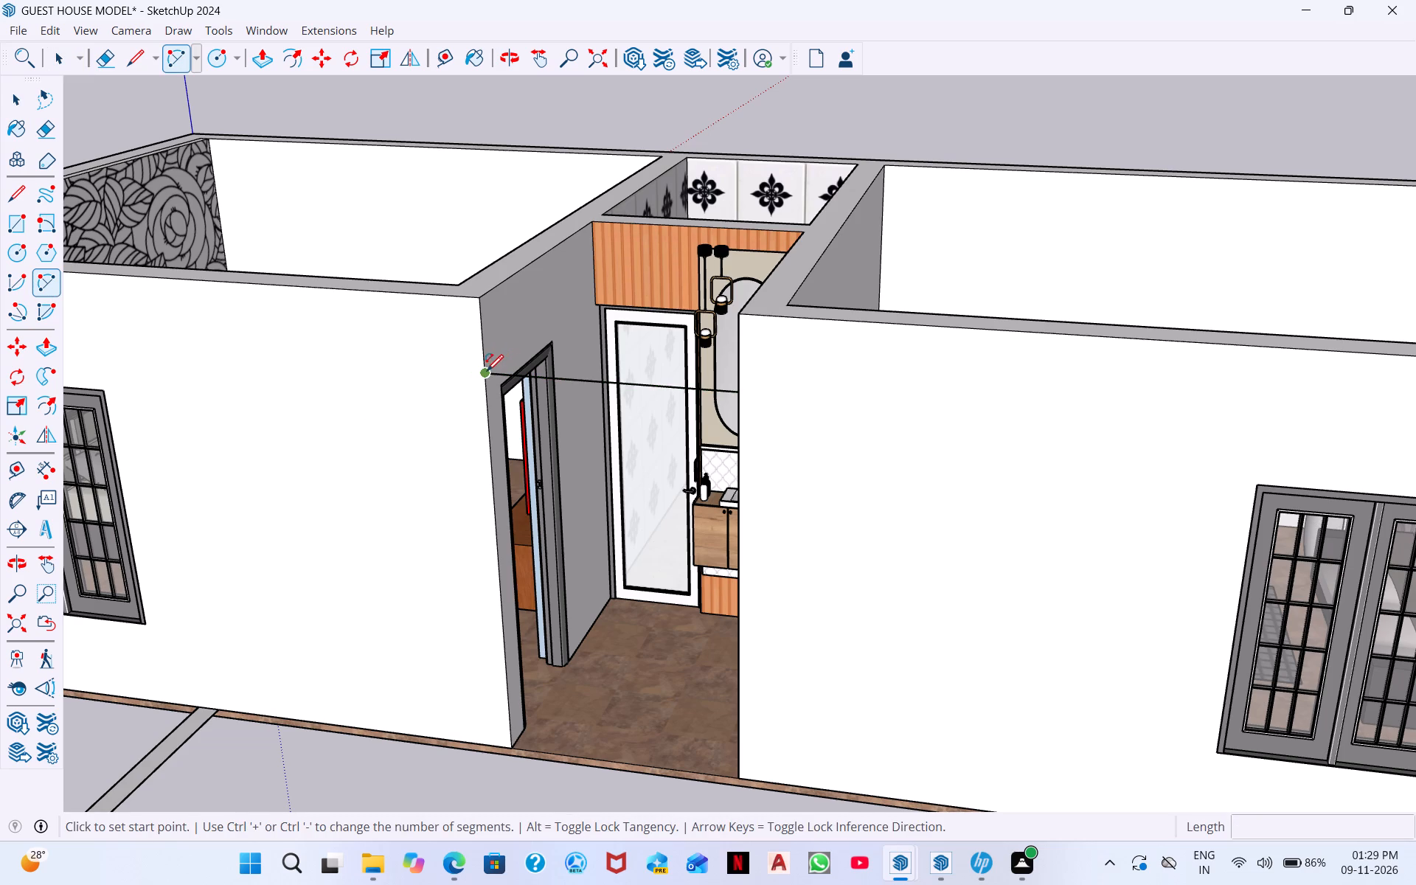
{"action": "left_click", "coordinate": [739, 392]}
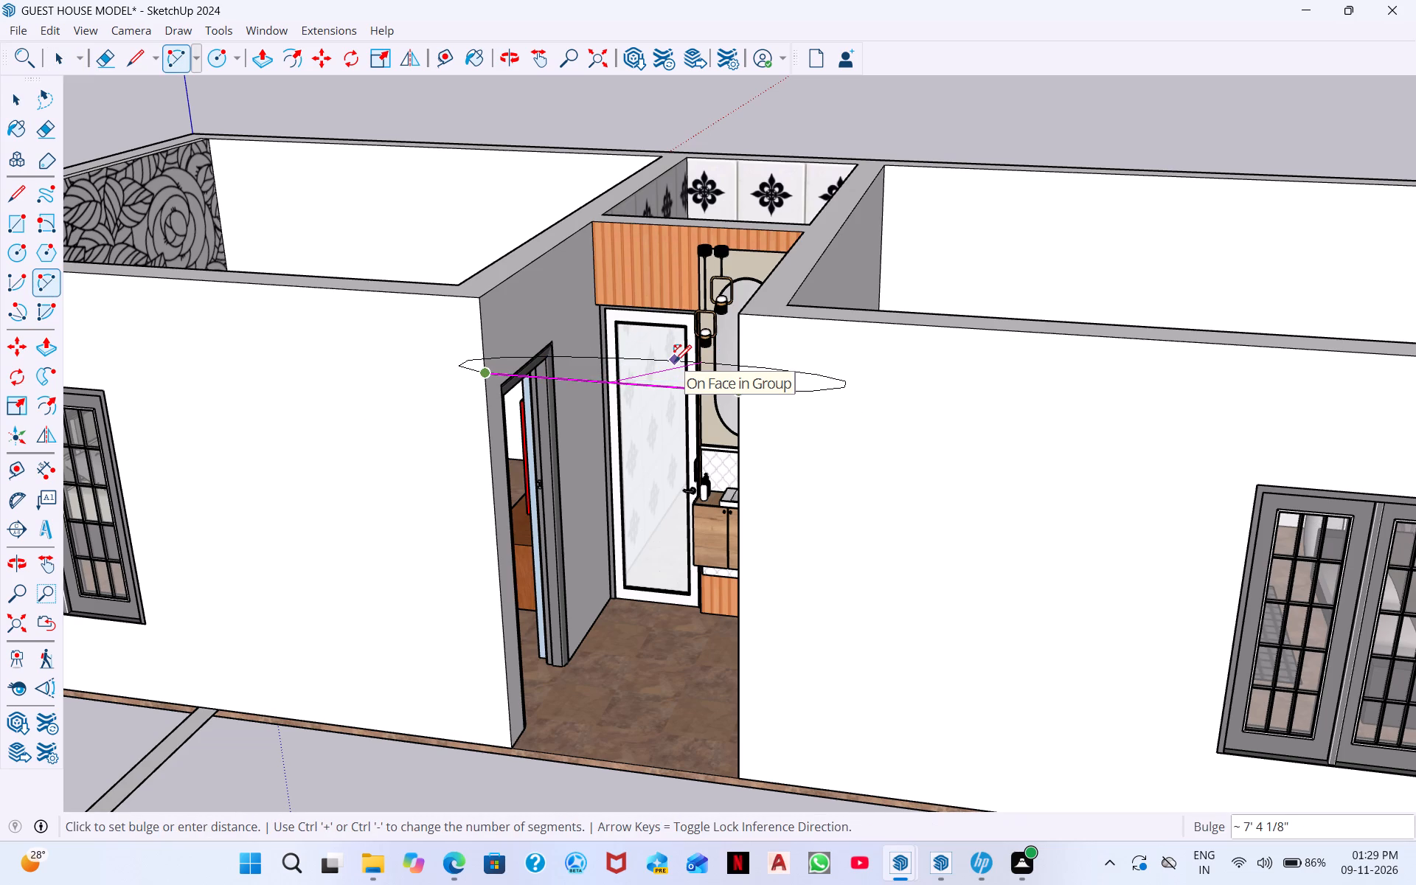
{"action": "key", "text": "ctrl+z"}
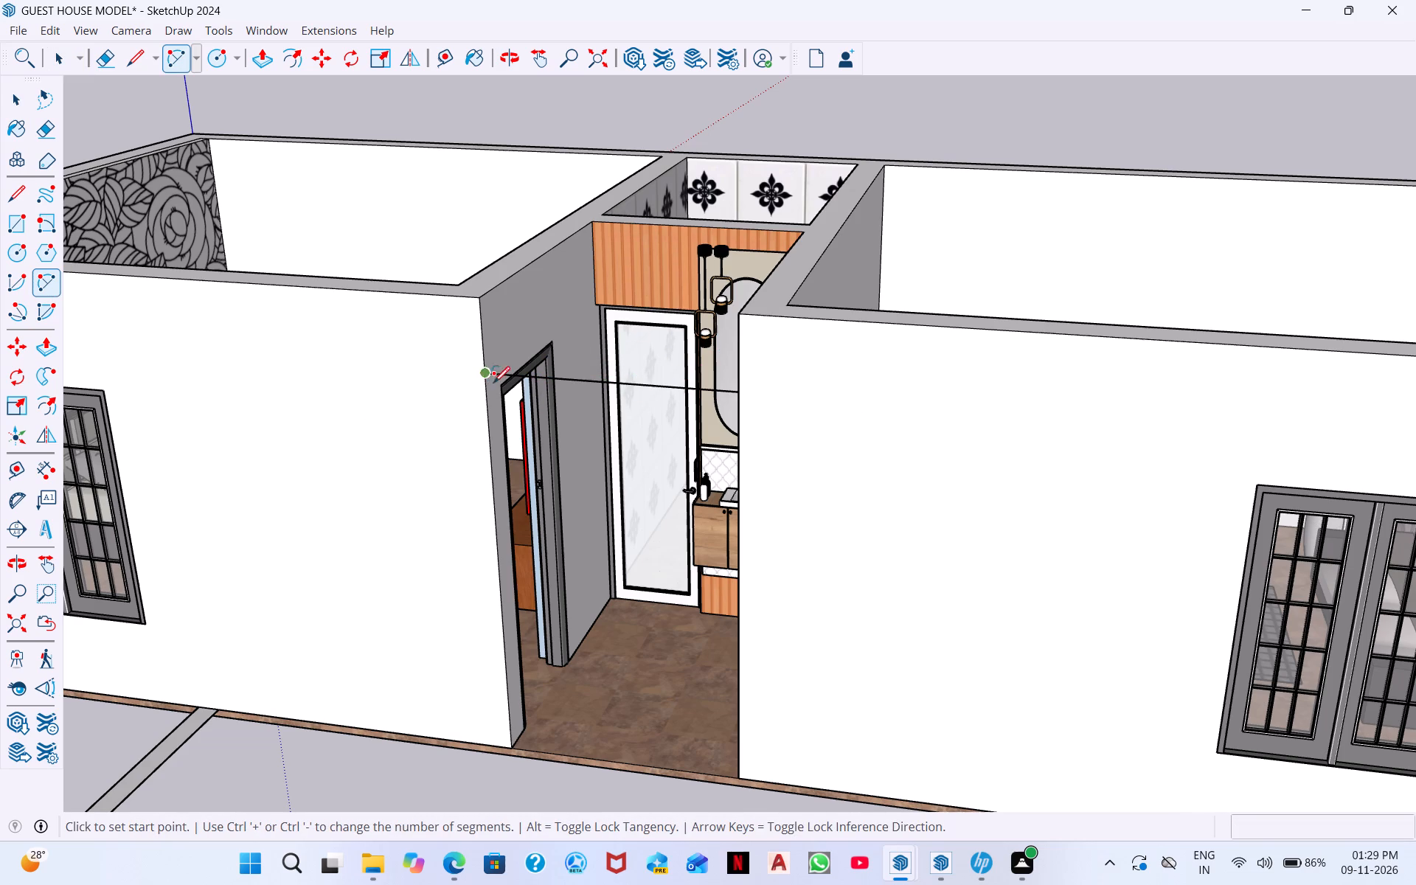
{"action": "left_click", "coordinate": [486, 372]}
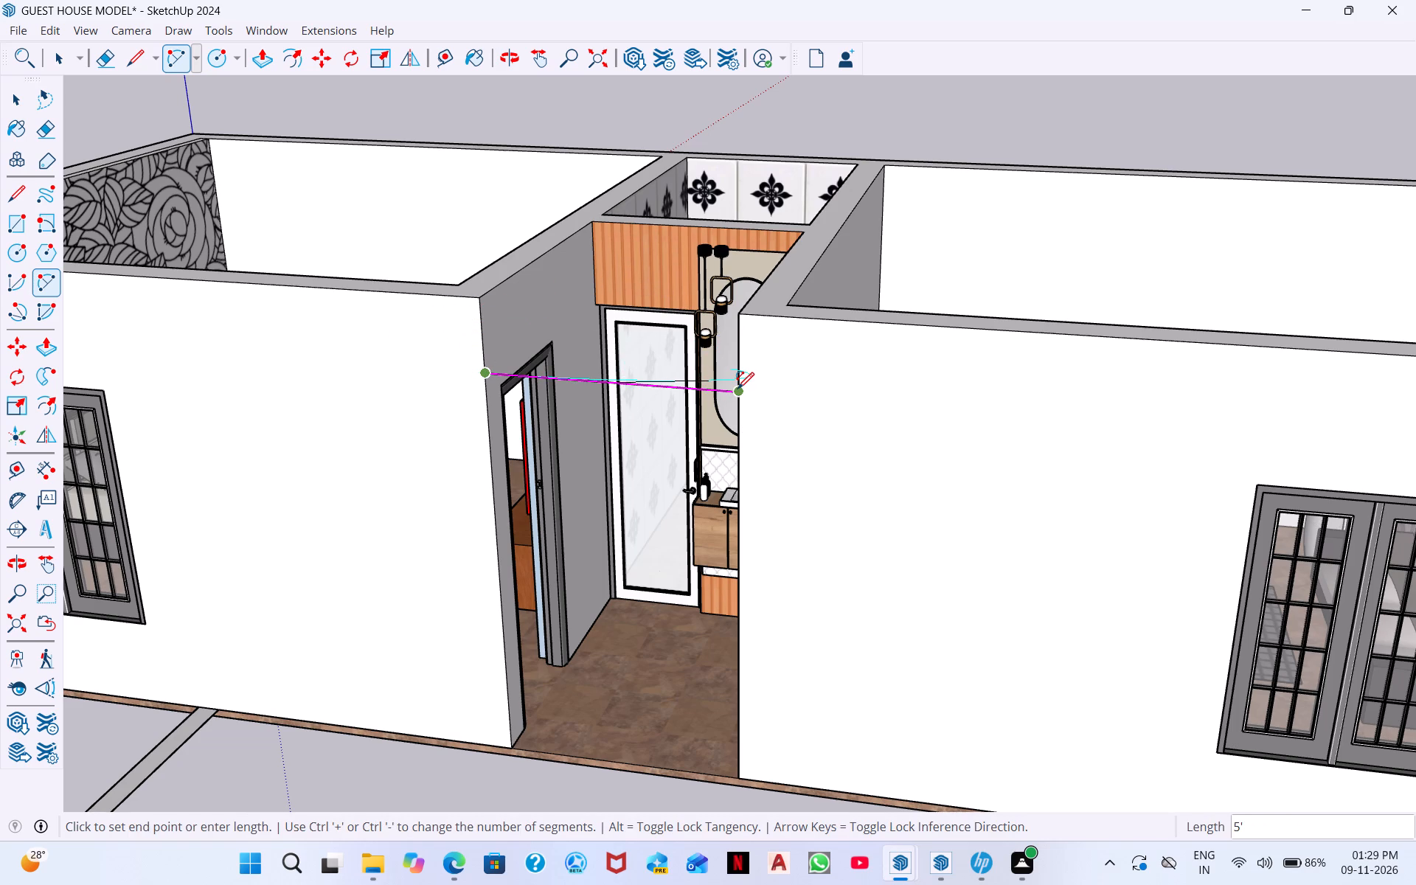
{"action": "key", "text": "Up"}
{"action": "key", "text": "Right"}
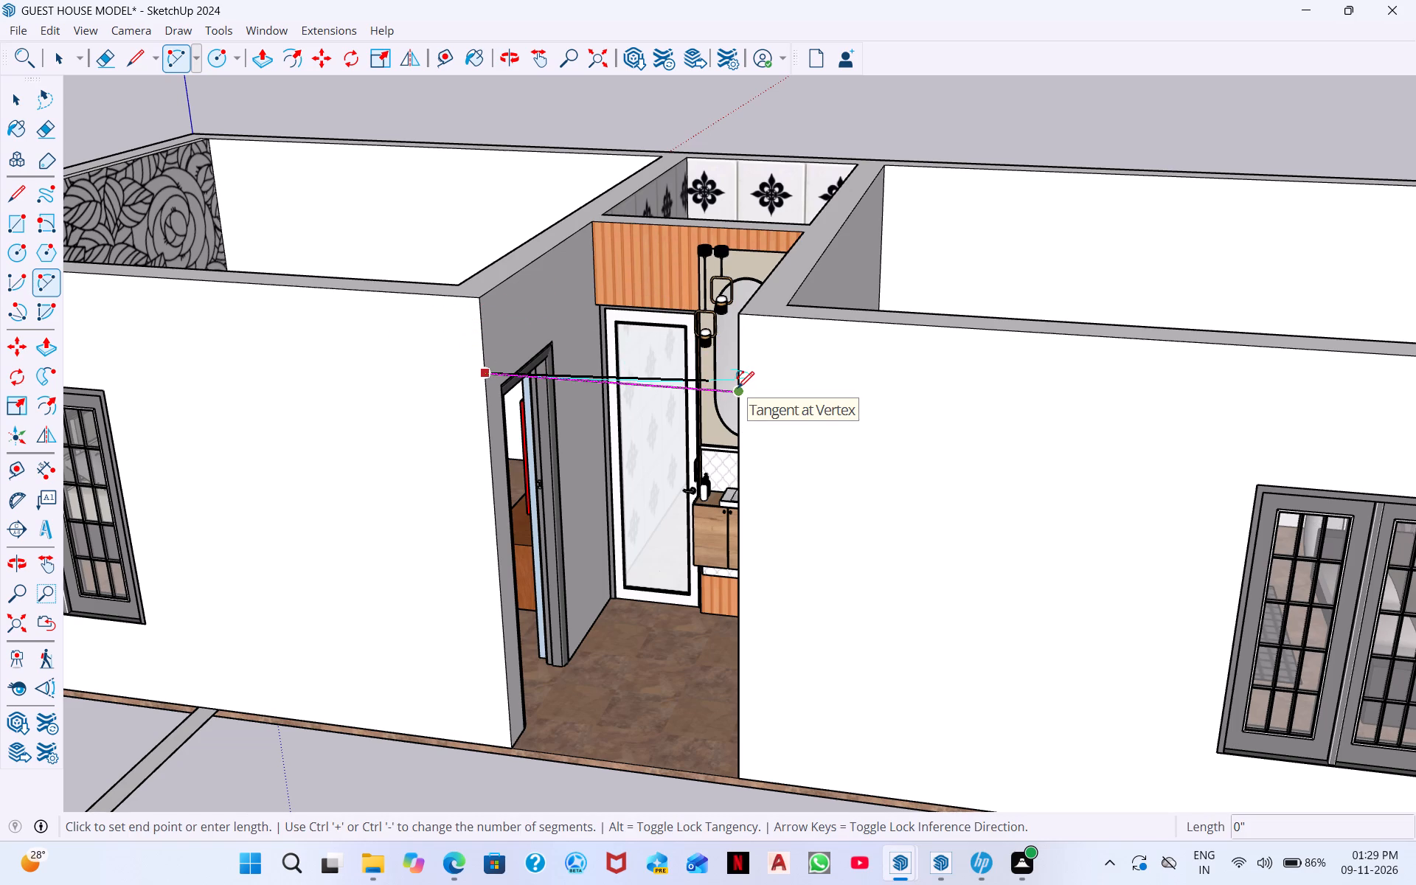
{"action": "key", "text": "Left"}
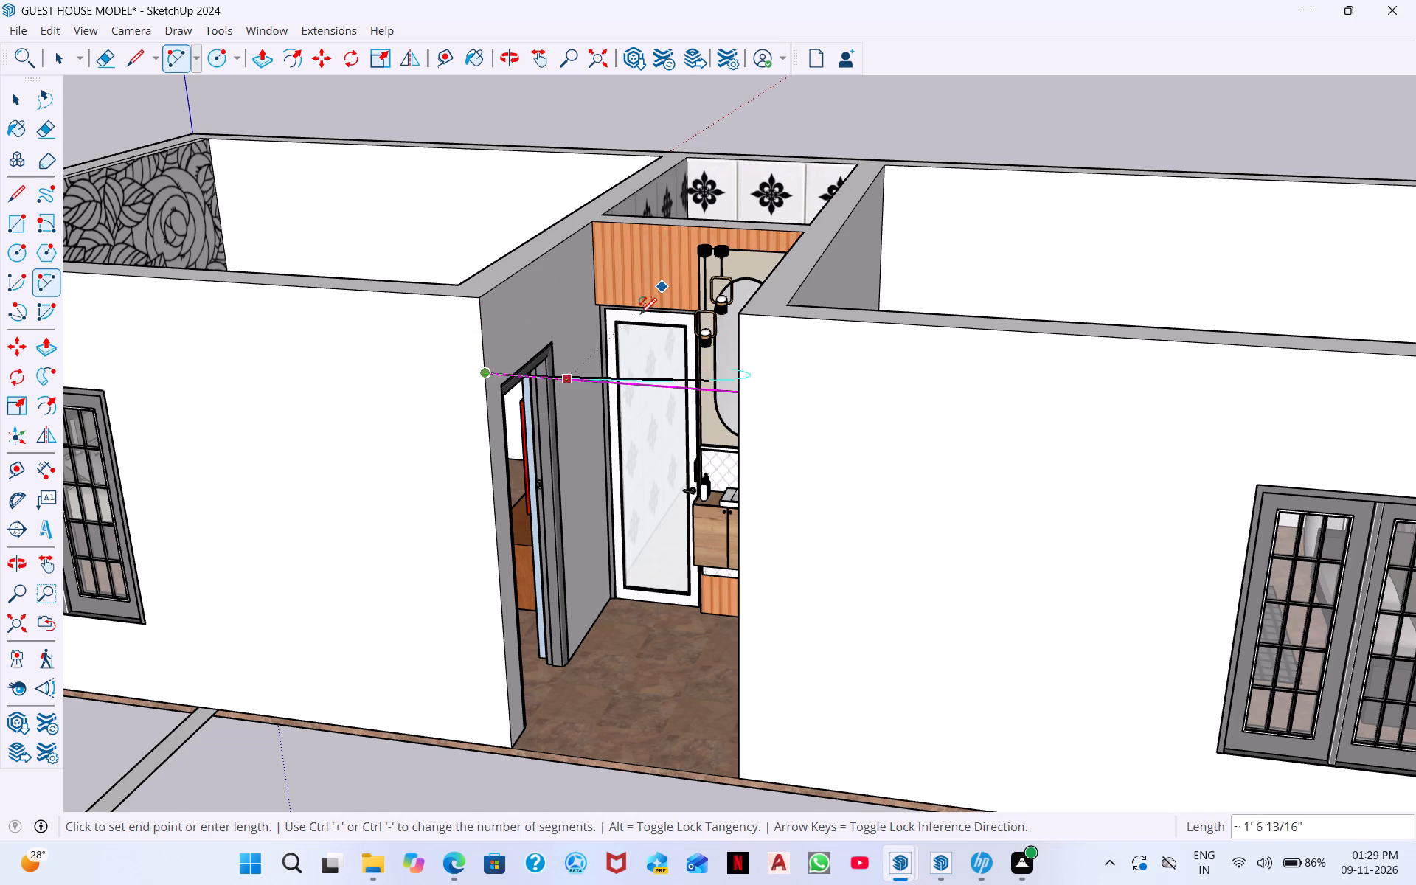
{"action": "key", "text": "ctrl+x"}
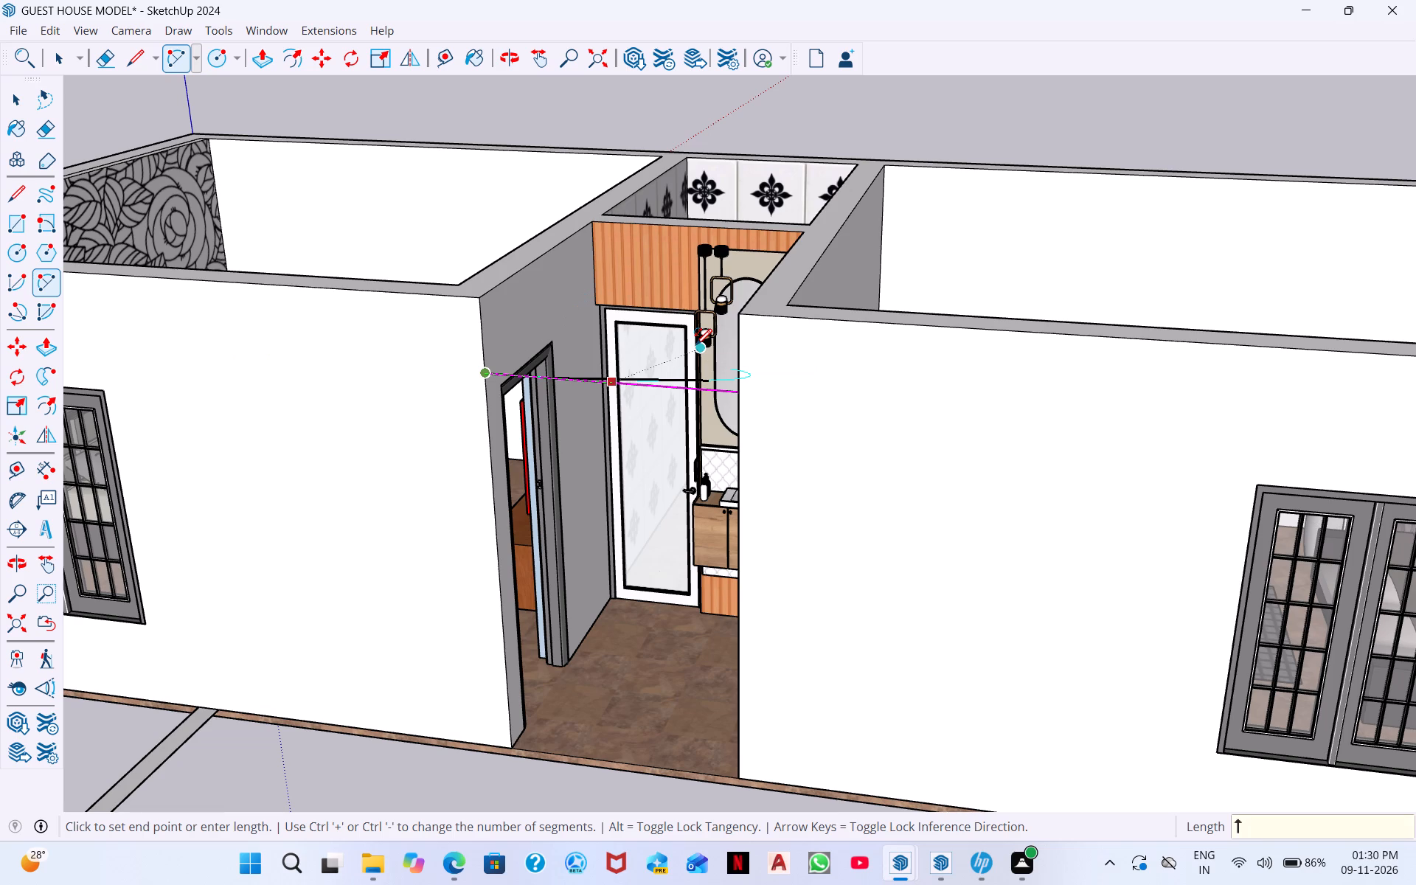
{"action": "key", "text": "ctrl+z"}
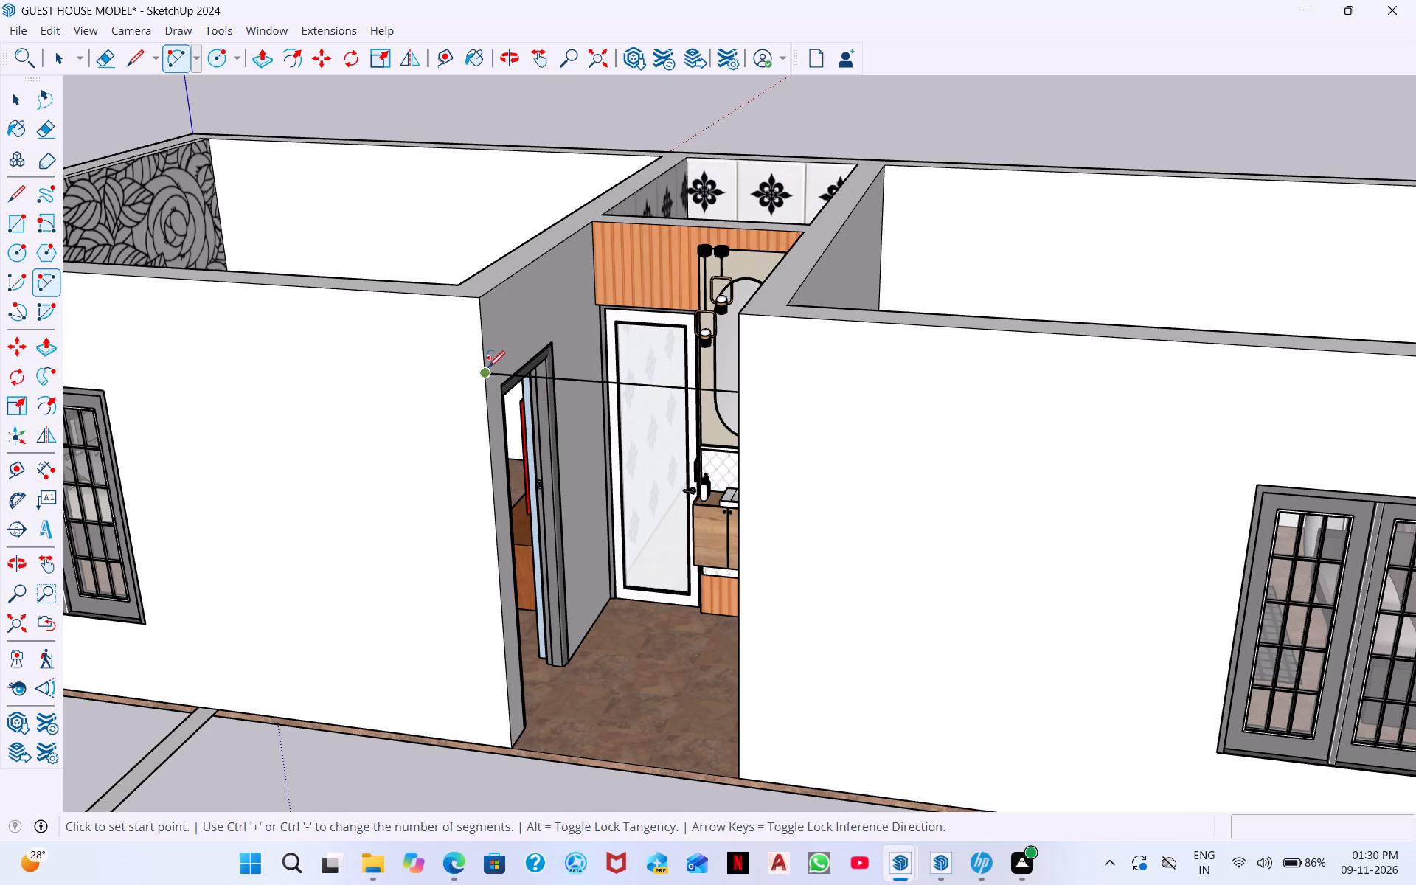
Draw a two-point arc over the front passage opening, starting from the bedroom-side end of the 5' horizontal line.
{"action": "left_click", "coordinate": [484, 372]}
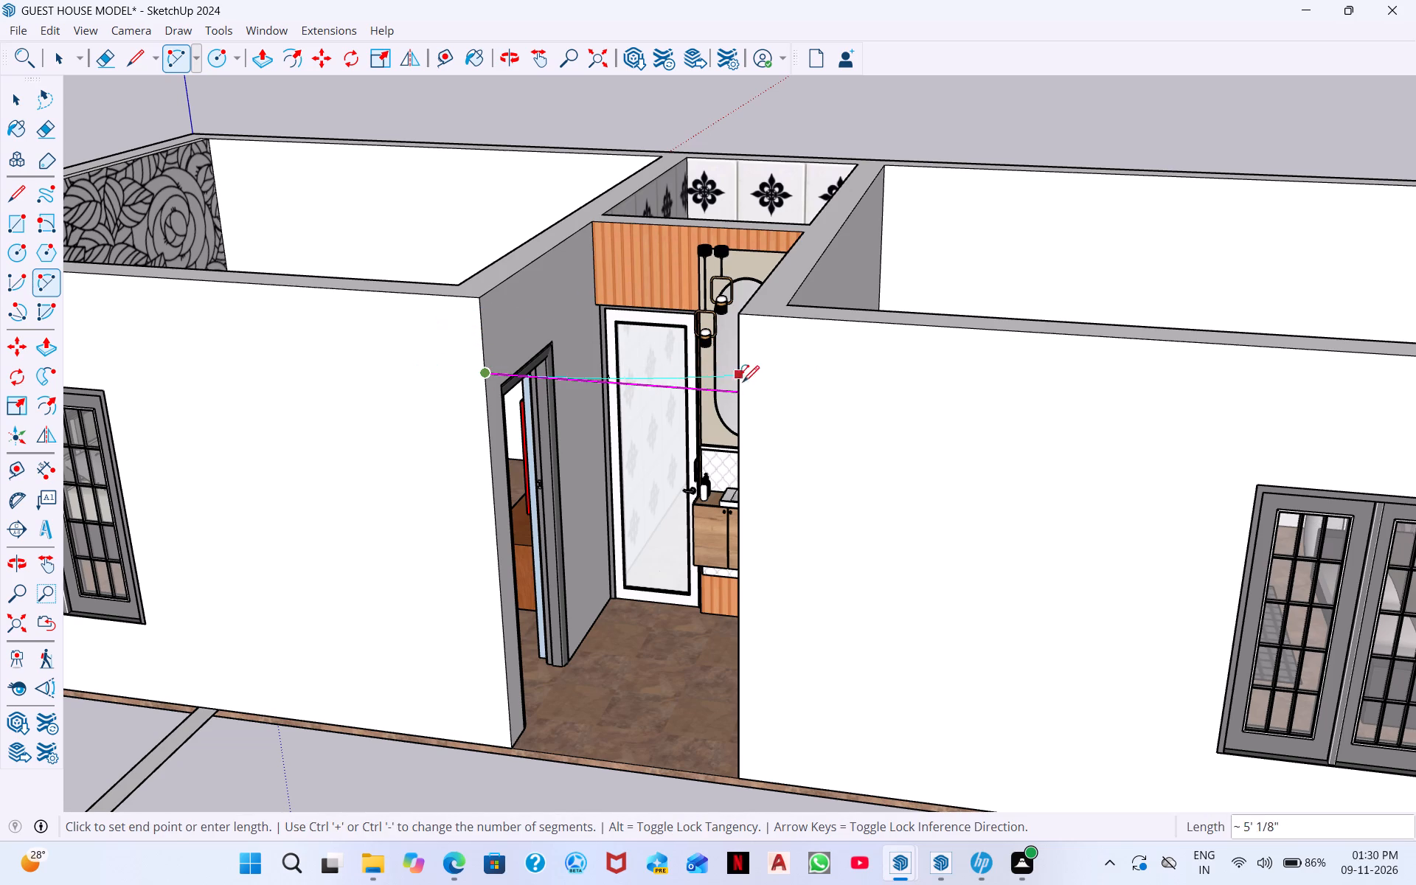
{"action": "key", "text": "Up"}
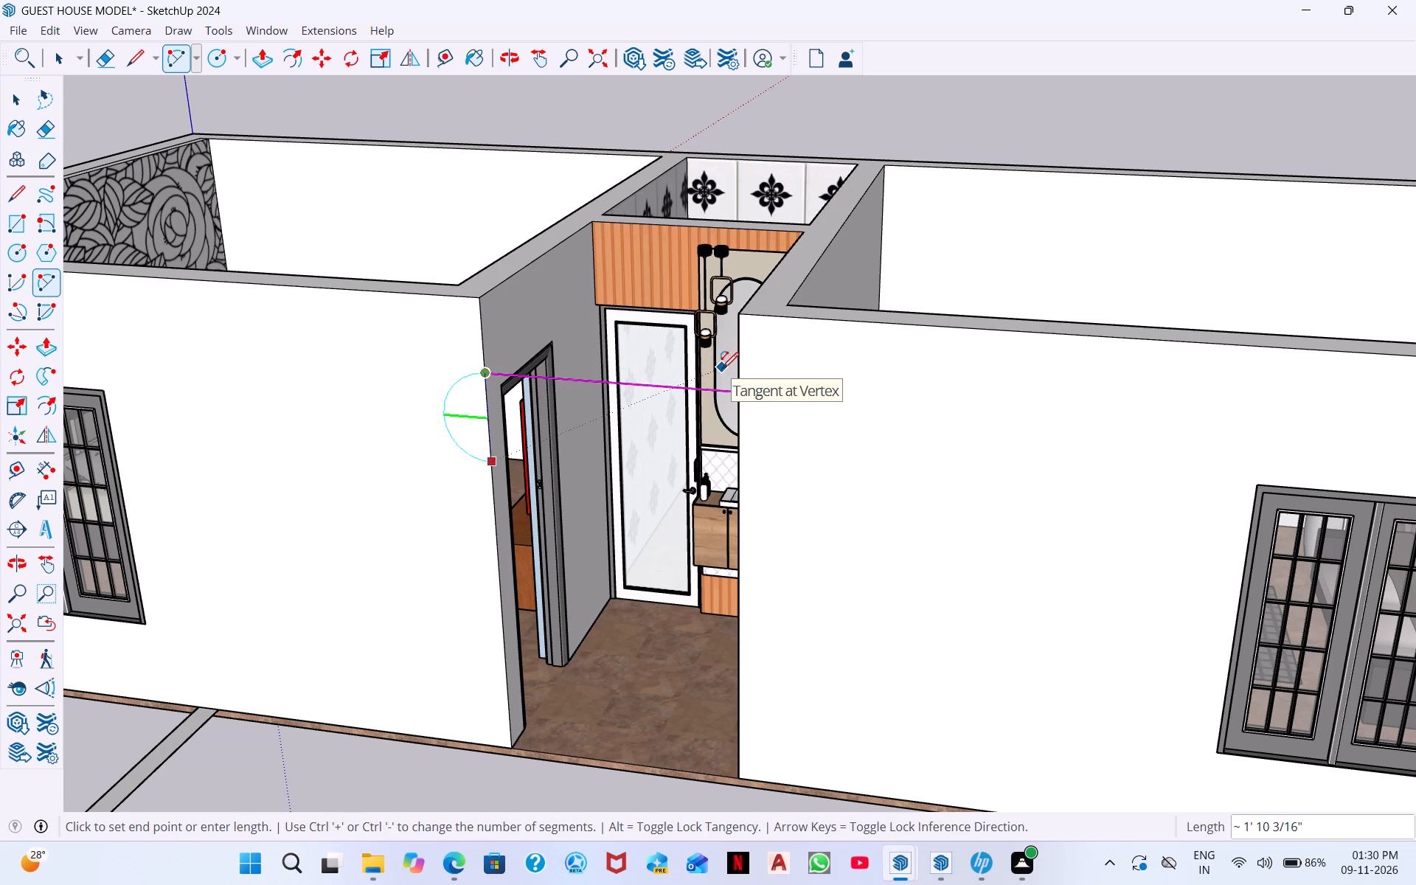
{"action": "key", "text": "Left"}
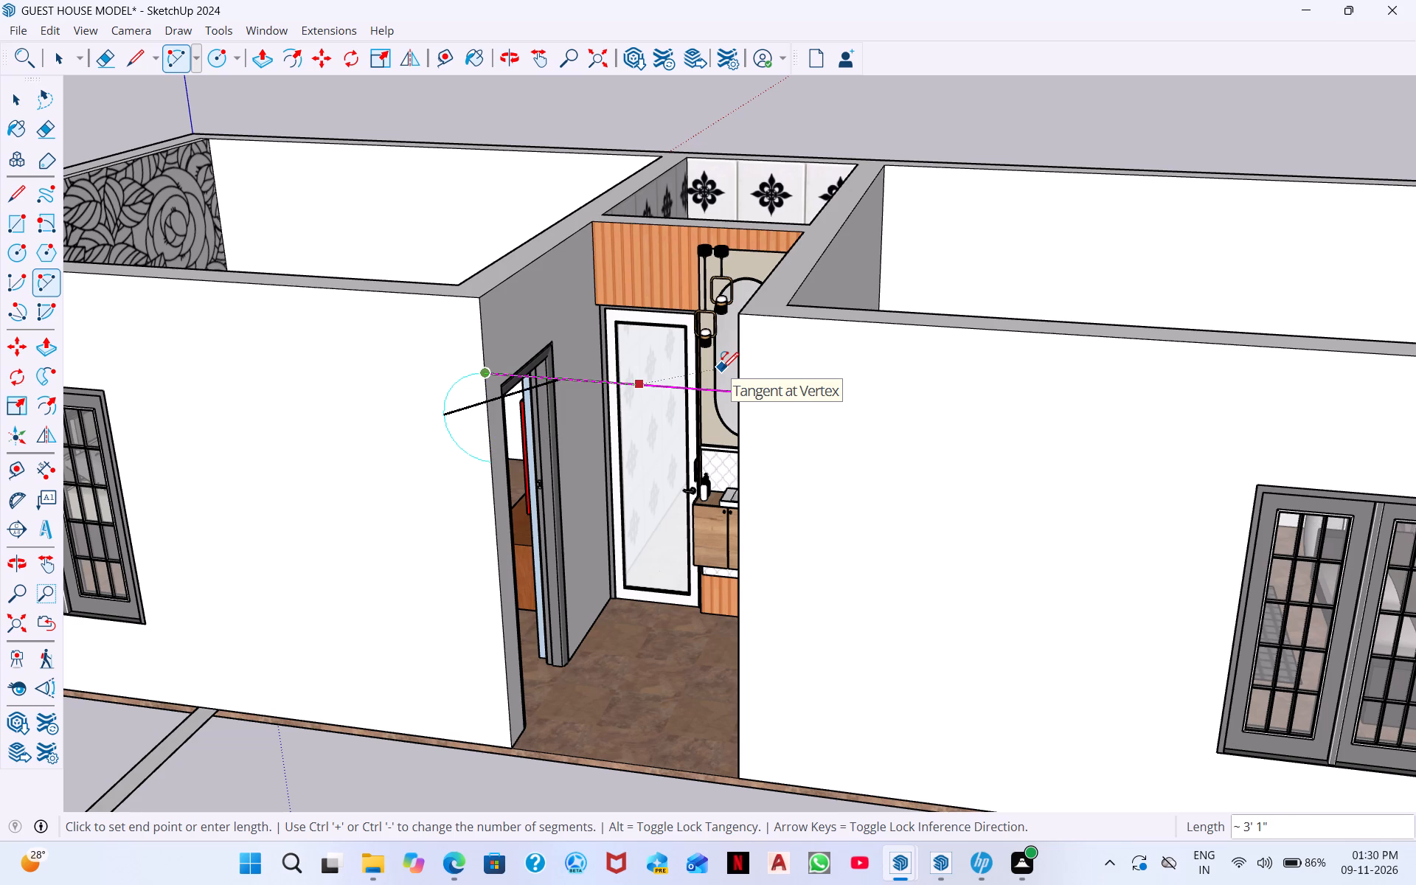
{"action": "key", "text": "Right"}
{"action": "key", "text": "Down"}
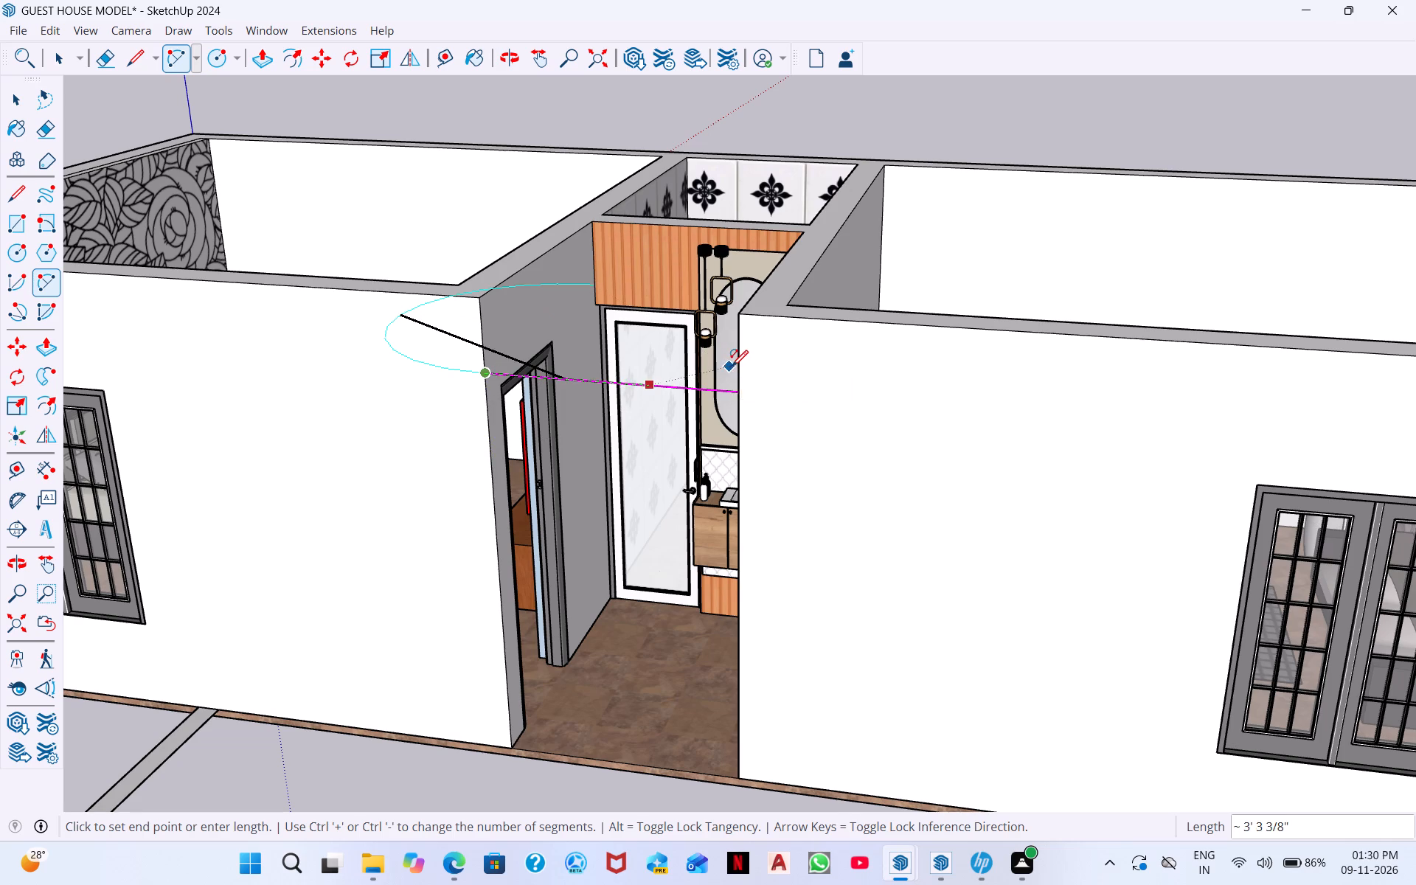
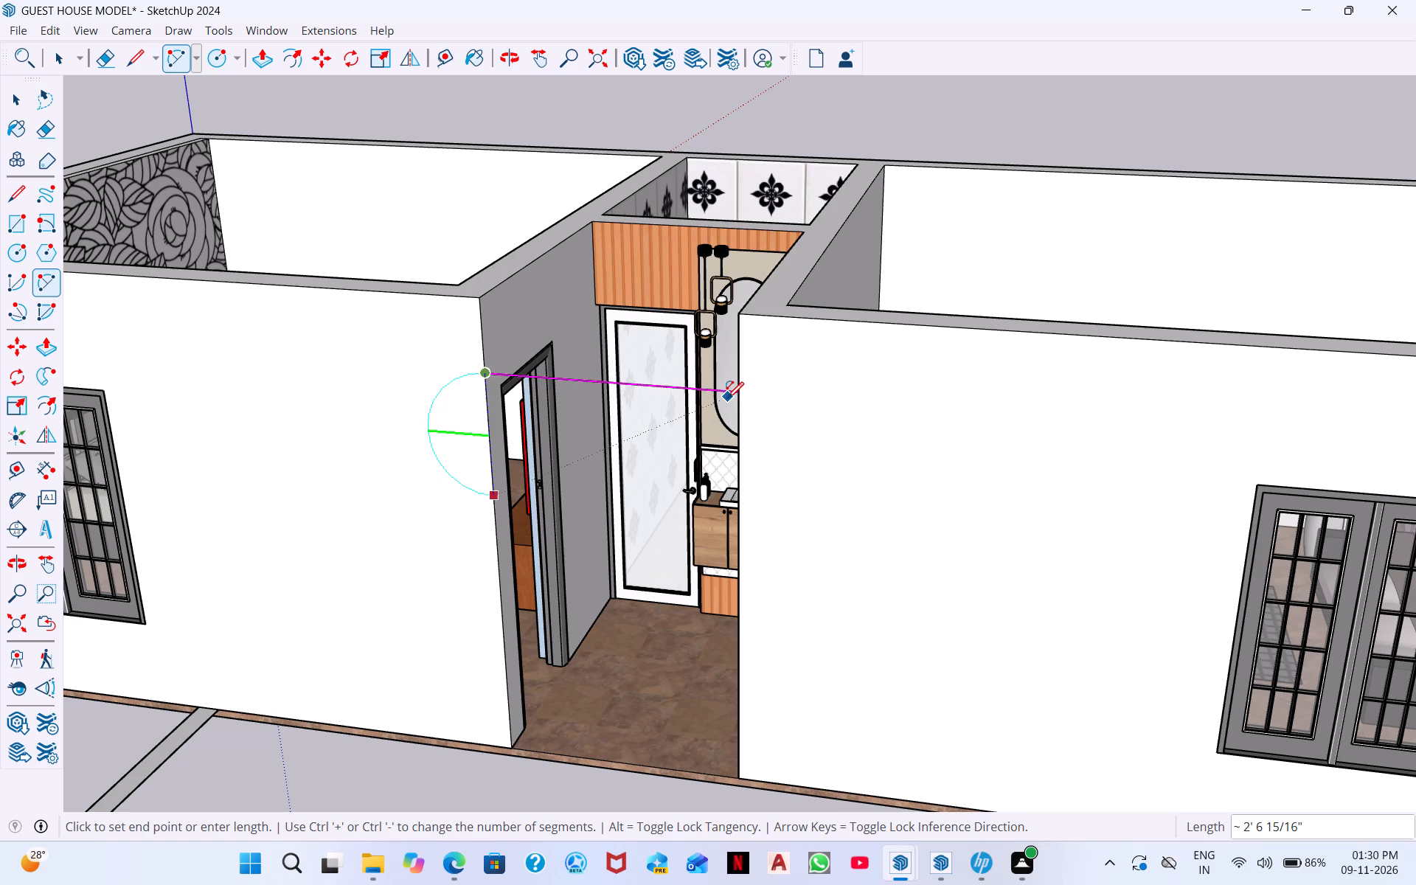
Orient the 2 Point Arc along the green axis while drawing it from the front wall corner across the passage opening.
{"action": "key", "text": "Left"}
{"action": "key", "text": "Left"}
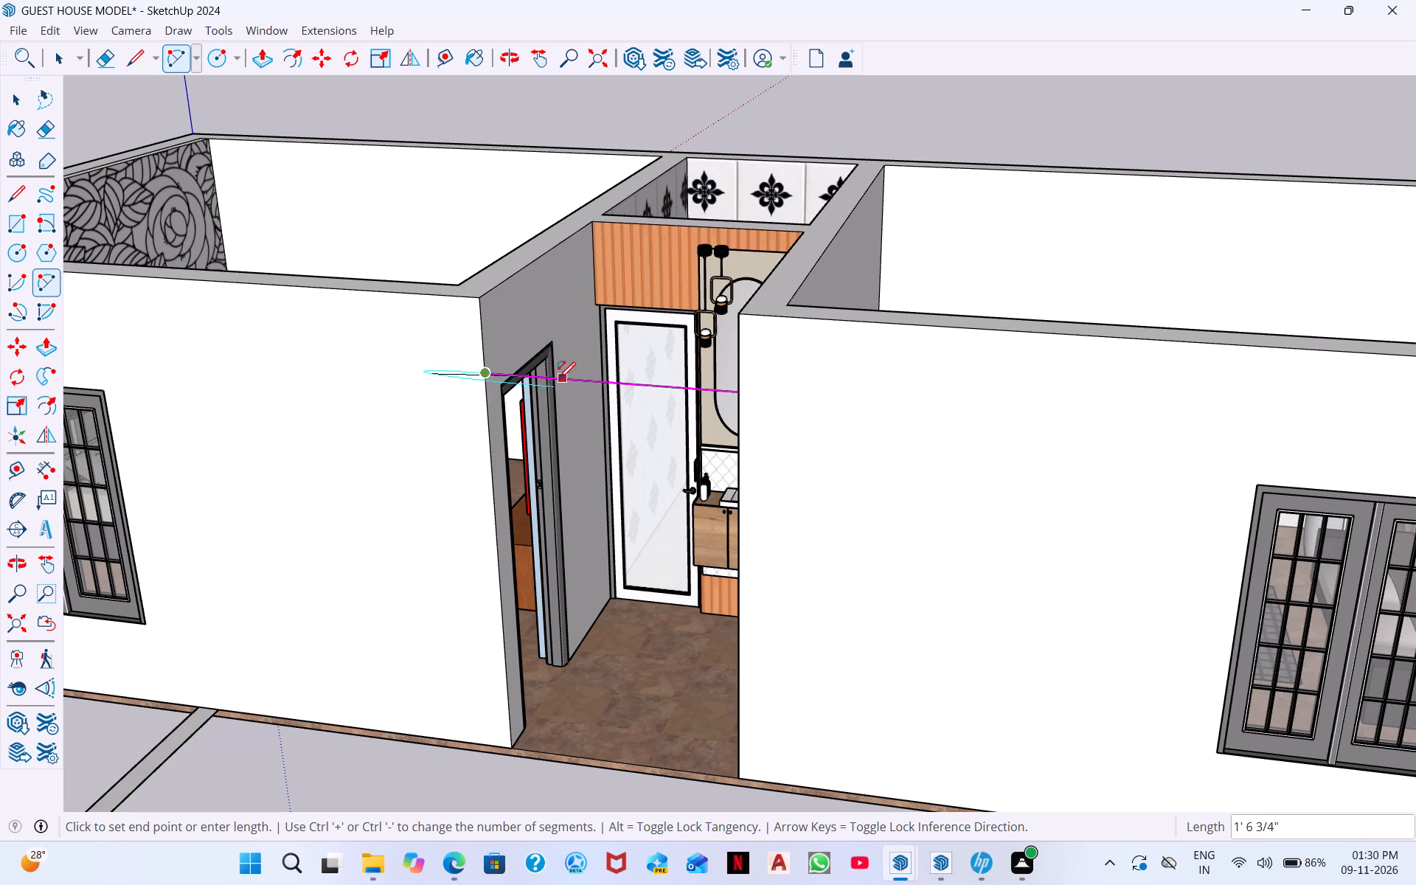
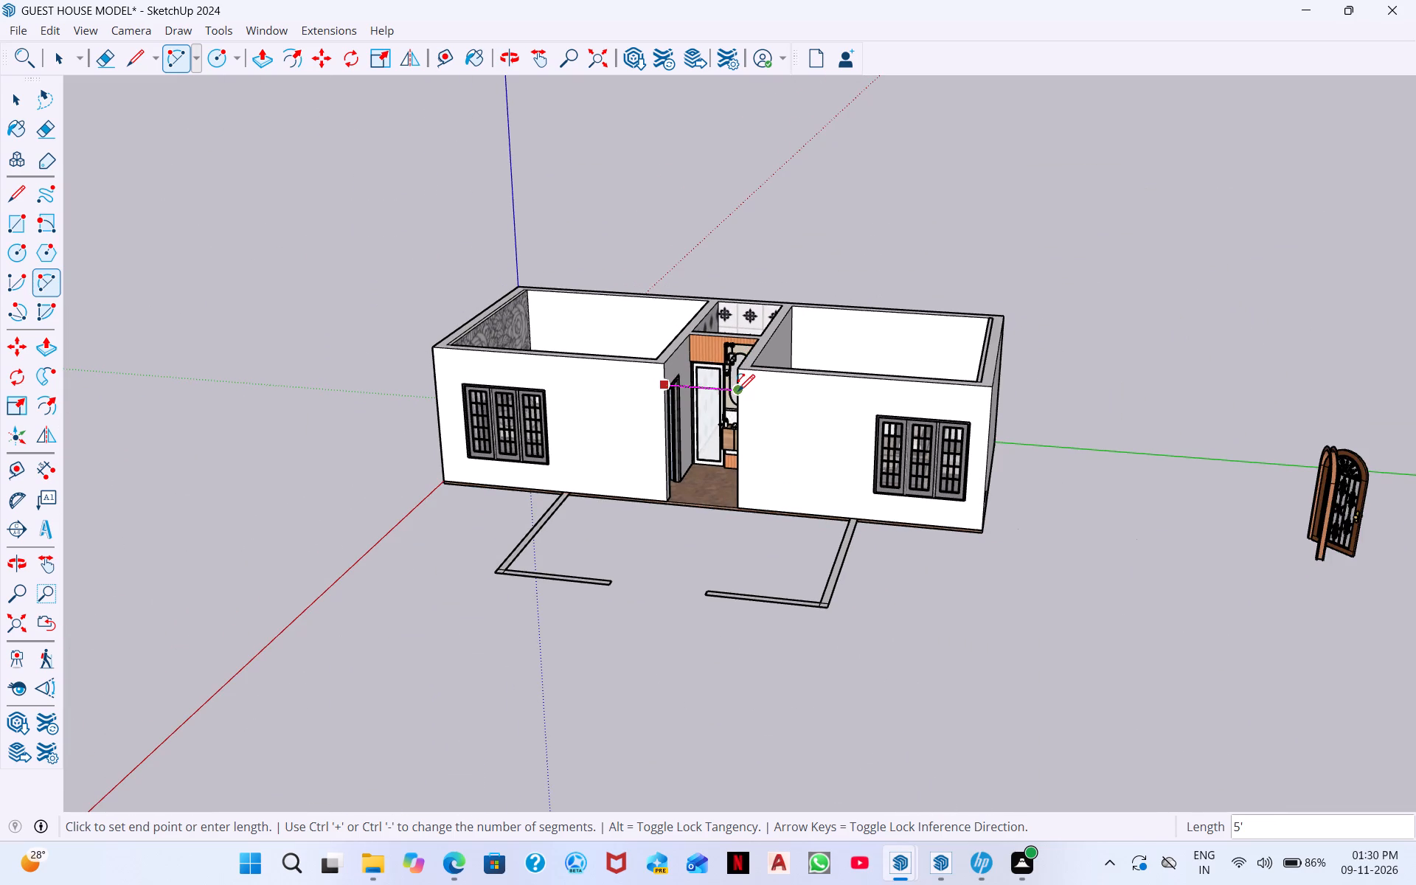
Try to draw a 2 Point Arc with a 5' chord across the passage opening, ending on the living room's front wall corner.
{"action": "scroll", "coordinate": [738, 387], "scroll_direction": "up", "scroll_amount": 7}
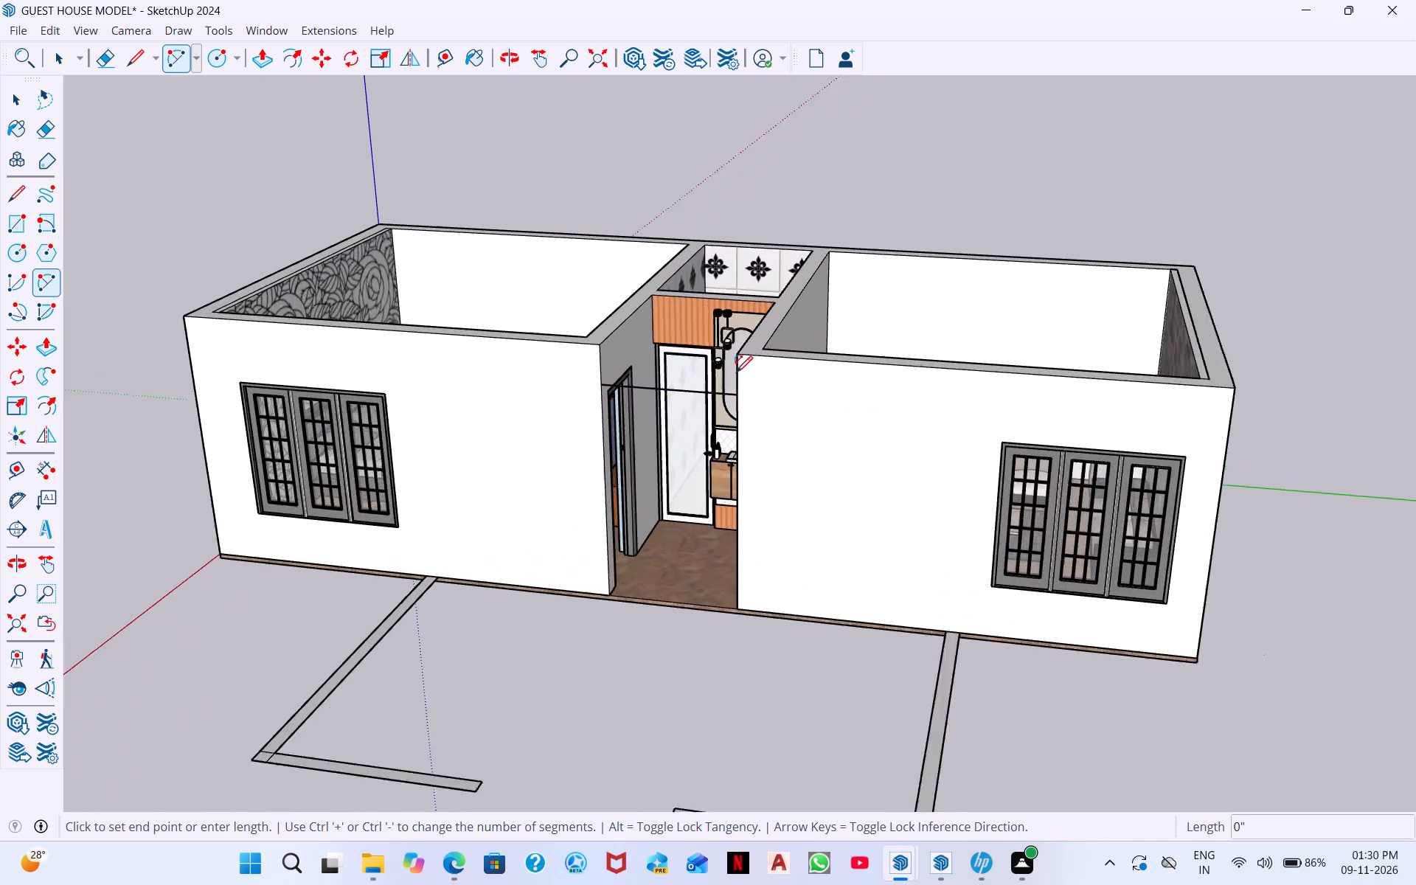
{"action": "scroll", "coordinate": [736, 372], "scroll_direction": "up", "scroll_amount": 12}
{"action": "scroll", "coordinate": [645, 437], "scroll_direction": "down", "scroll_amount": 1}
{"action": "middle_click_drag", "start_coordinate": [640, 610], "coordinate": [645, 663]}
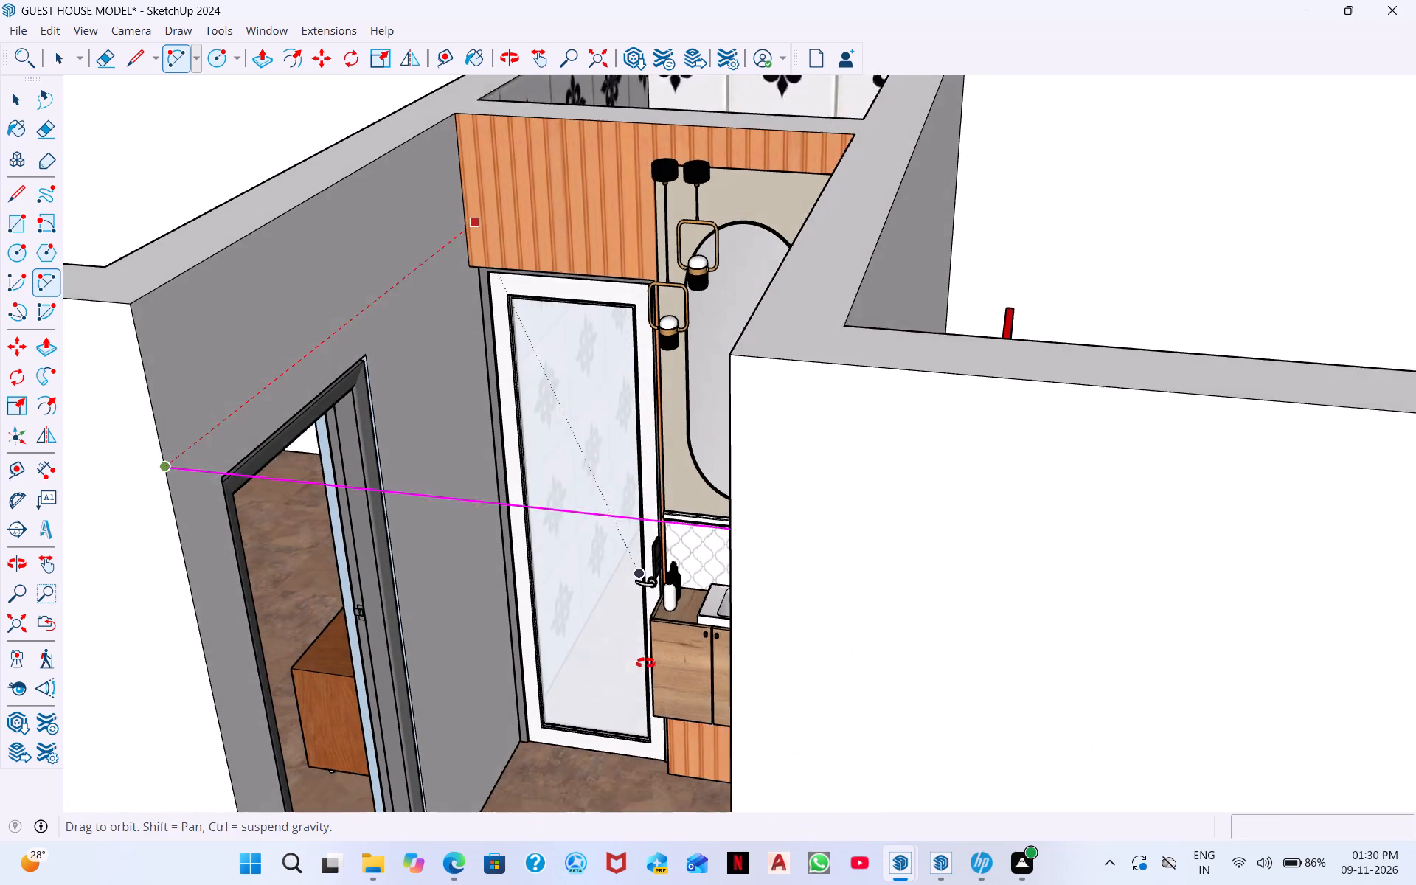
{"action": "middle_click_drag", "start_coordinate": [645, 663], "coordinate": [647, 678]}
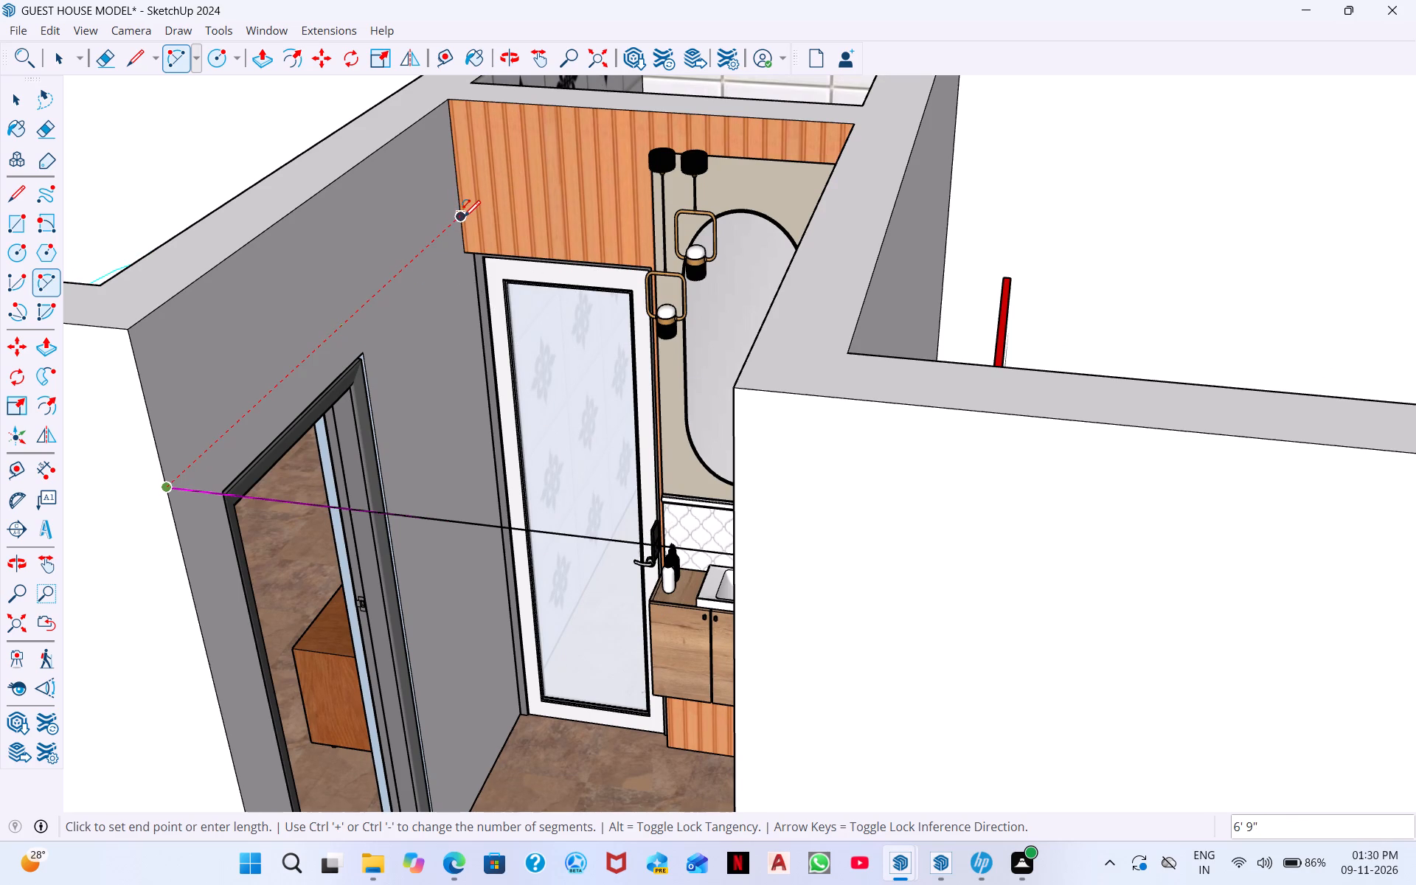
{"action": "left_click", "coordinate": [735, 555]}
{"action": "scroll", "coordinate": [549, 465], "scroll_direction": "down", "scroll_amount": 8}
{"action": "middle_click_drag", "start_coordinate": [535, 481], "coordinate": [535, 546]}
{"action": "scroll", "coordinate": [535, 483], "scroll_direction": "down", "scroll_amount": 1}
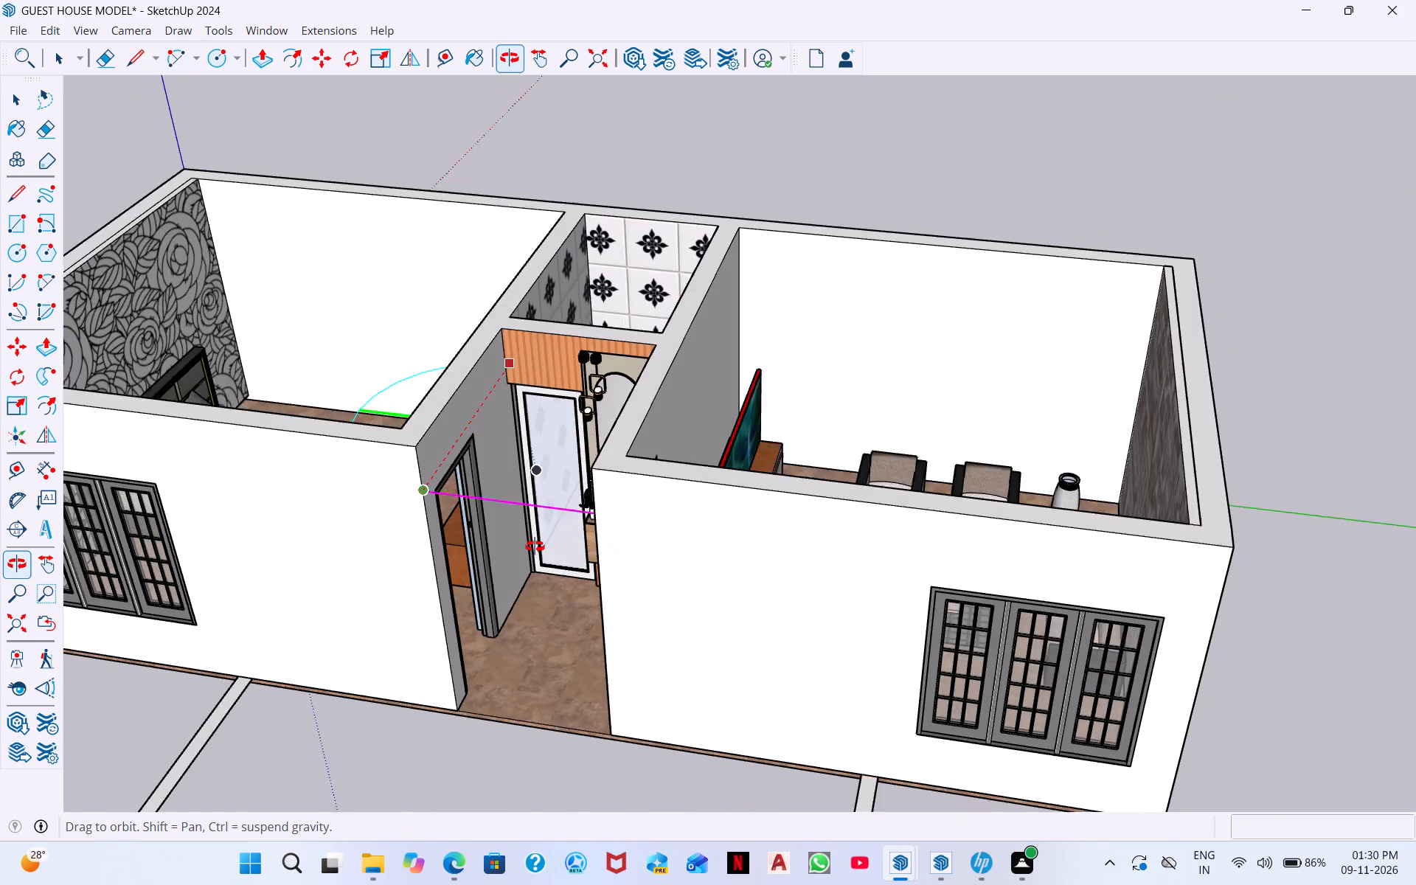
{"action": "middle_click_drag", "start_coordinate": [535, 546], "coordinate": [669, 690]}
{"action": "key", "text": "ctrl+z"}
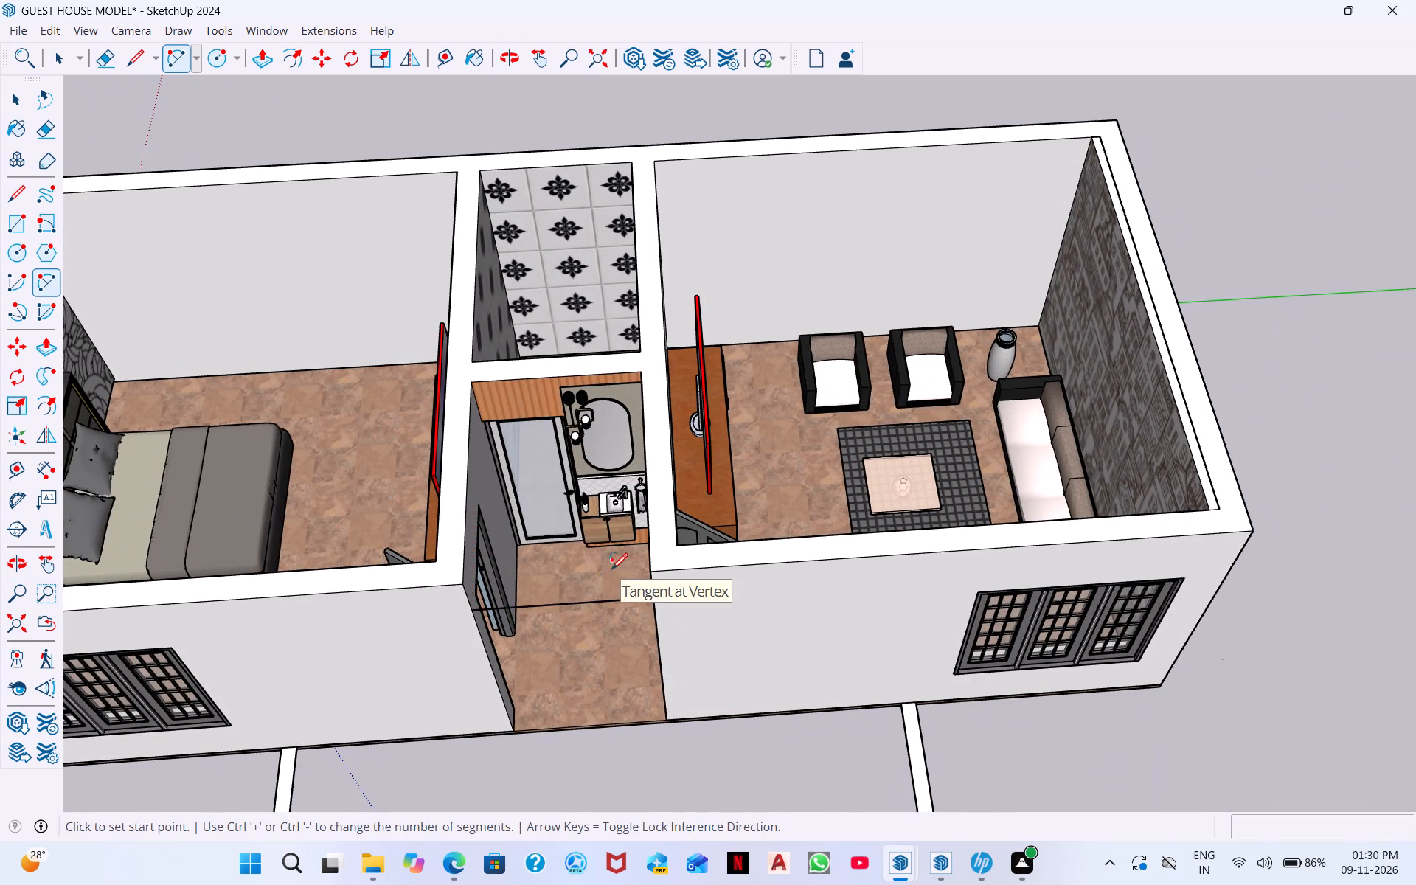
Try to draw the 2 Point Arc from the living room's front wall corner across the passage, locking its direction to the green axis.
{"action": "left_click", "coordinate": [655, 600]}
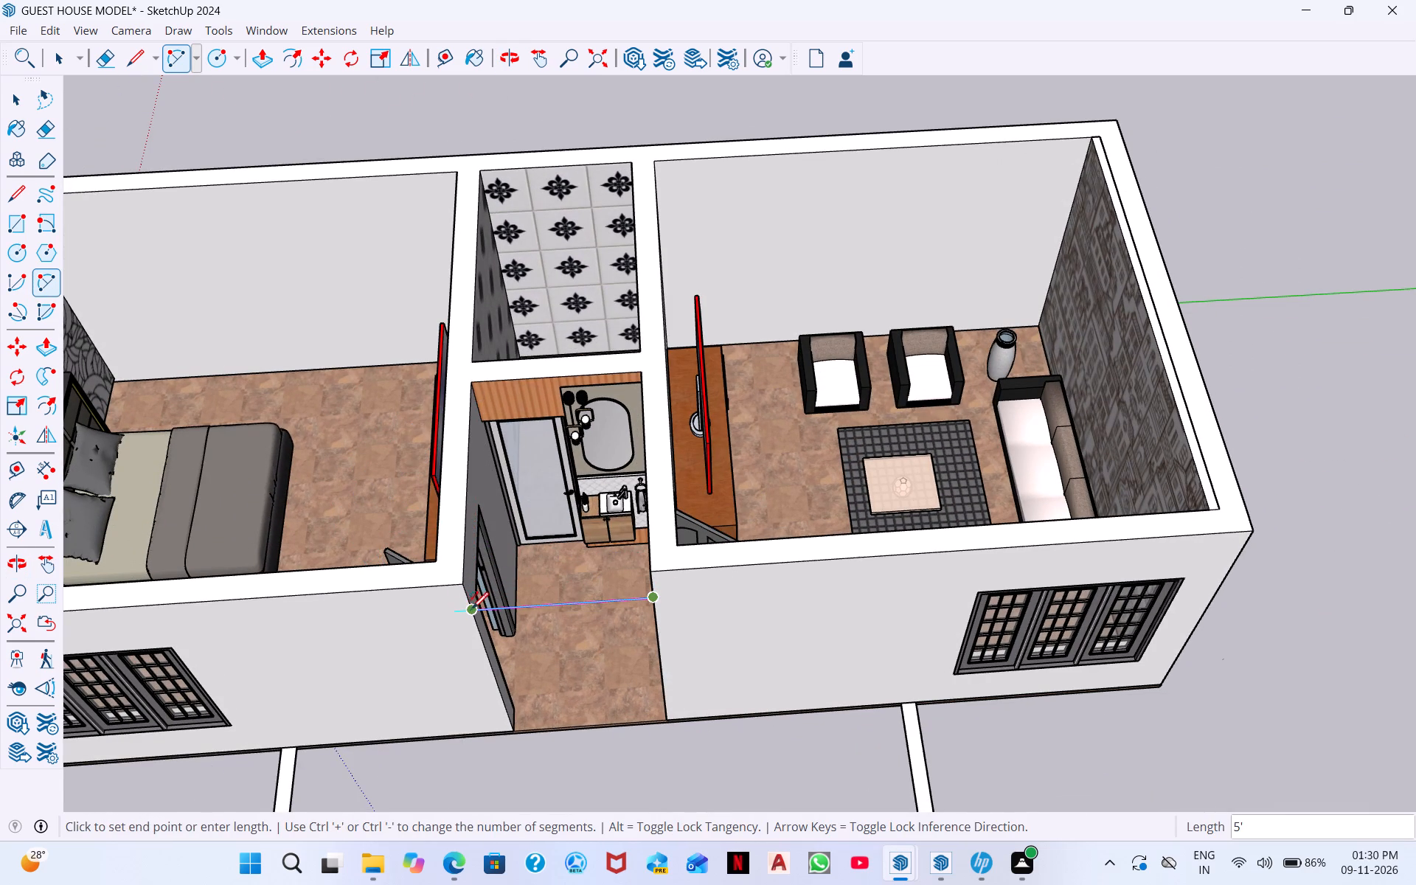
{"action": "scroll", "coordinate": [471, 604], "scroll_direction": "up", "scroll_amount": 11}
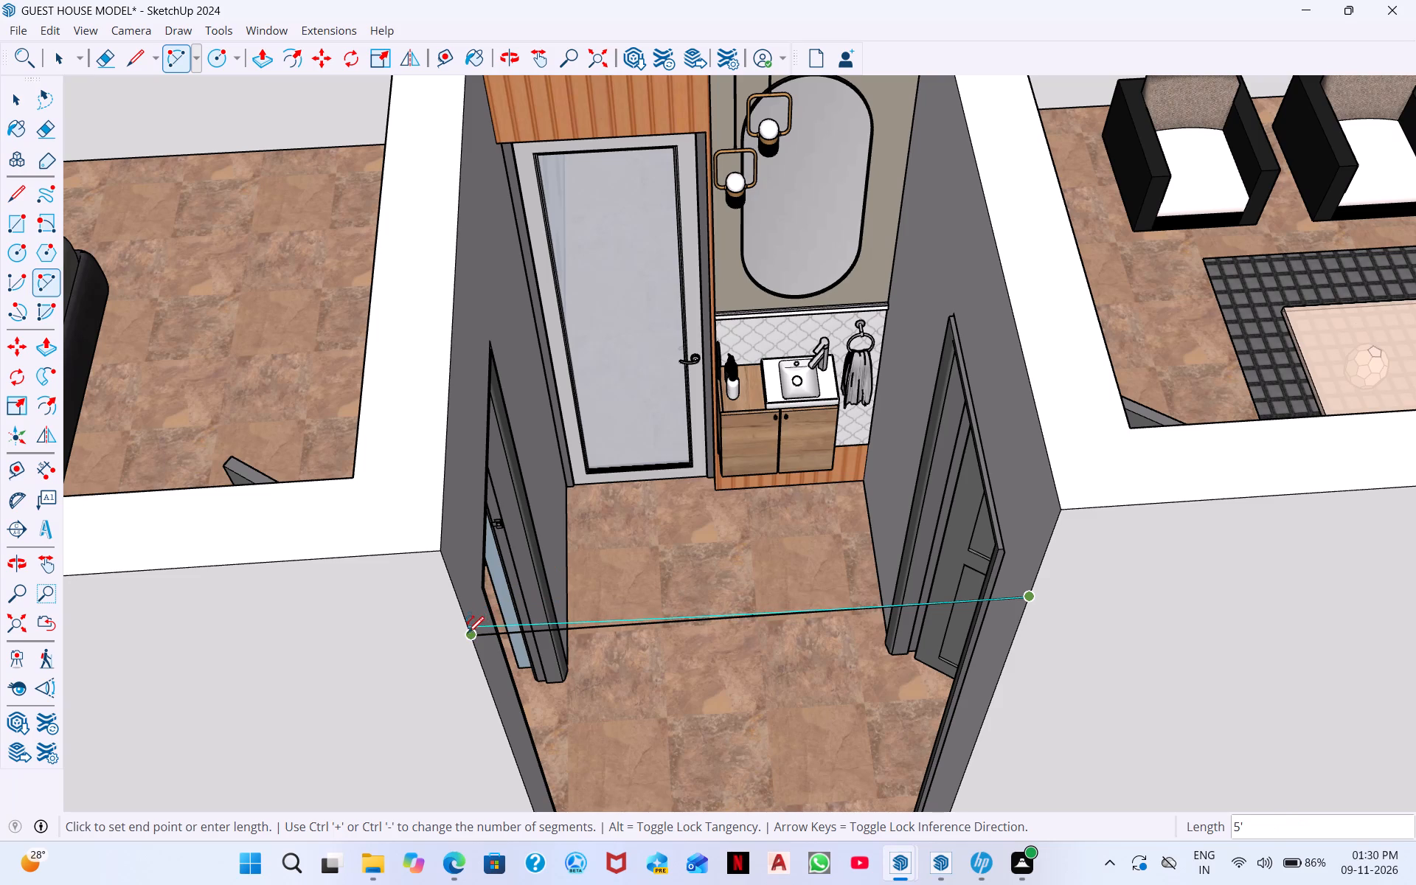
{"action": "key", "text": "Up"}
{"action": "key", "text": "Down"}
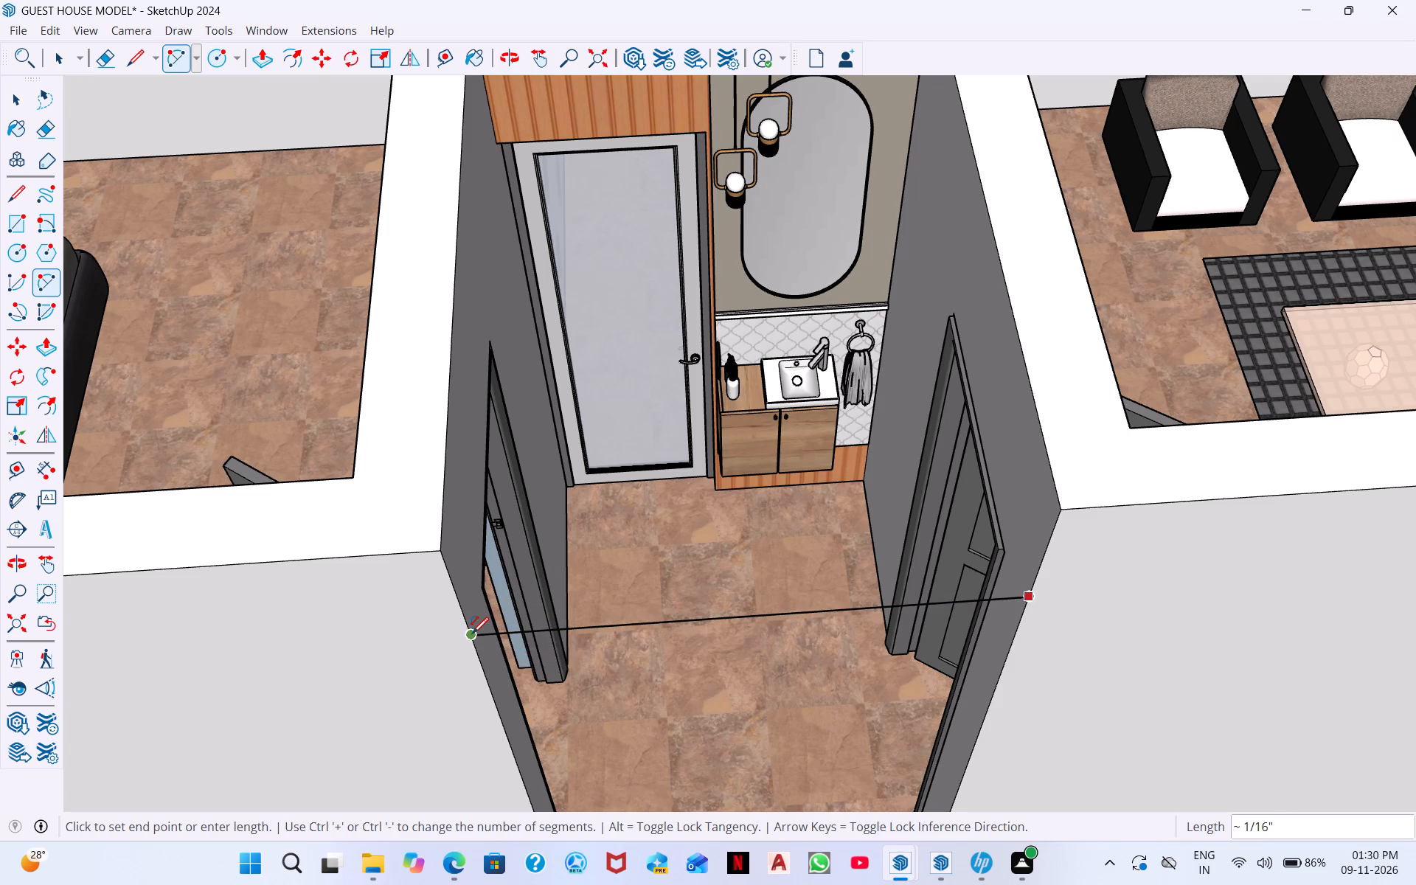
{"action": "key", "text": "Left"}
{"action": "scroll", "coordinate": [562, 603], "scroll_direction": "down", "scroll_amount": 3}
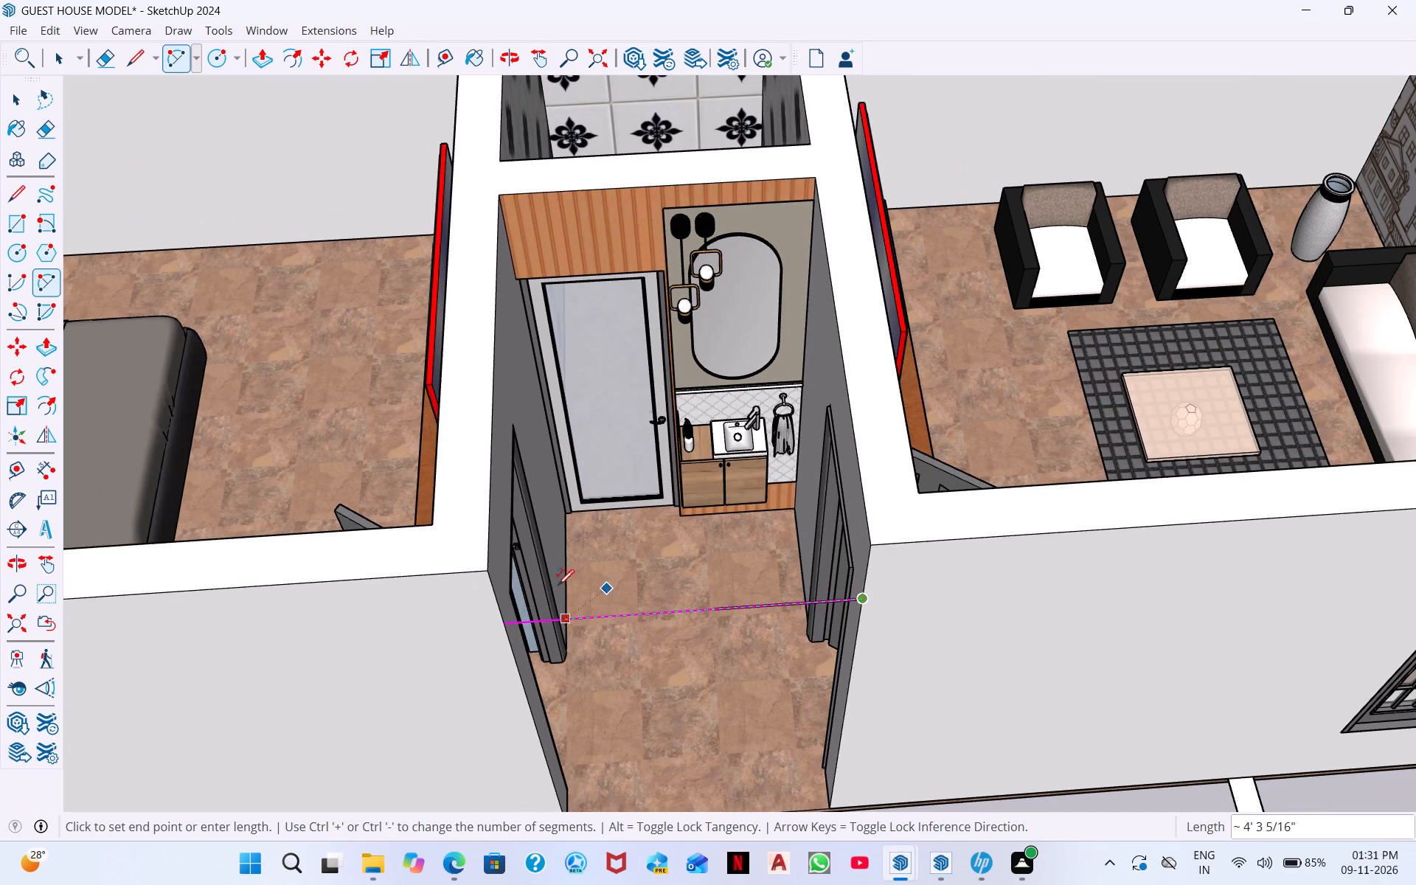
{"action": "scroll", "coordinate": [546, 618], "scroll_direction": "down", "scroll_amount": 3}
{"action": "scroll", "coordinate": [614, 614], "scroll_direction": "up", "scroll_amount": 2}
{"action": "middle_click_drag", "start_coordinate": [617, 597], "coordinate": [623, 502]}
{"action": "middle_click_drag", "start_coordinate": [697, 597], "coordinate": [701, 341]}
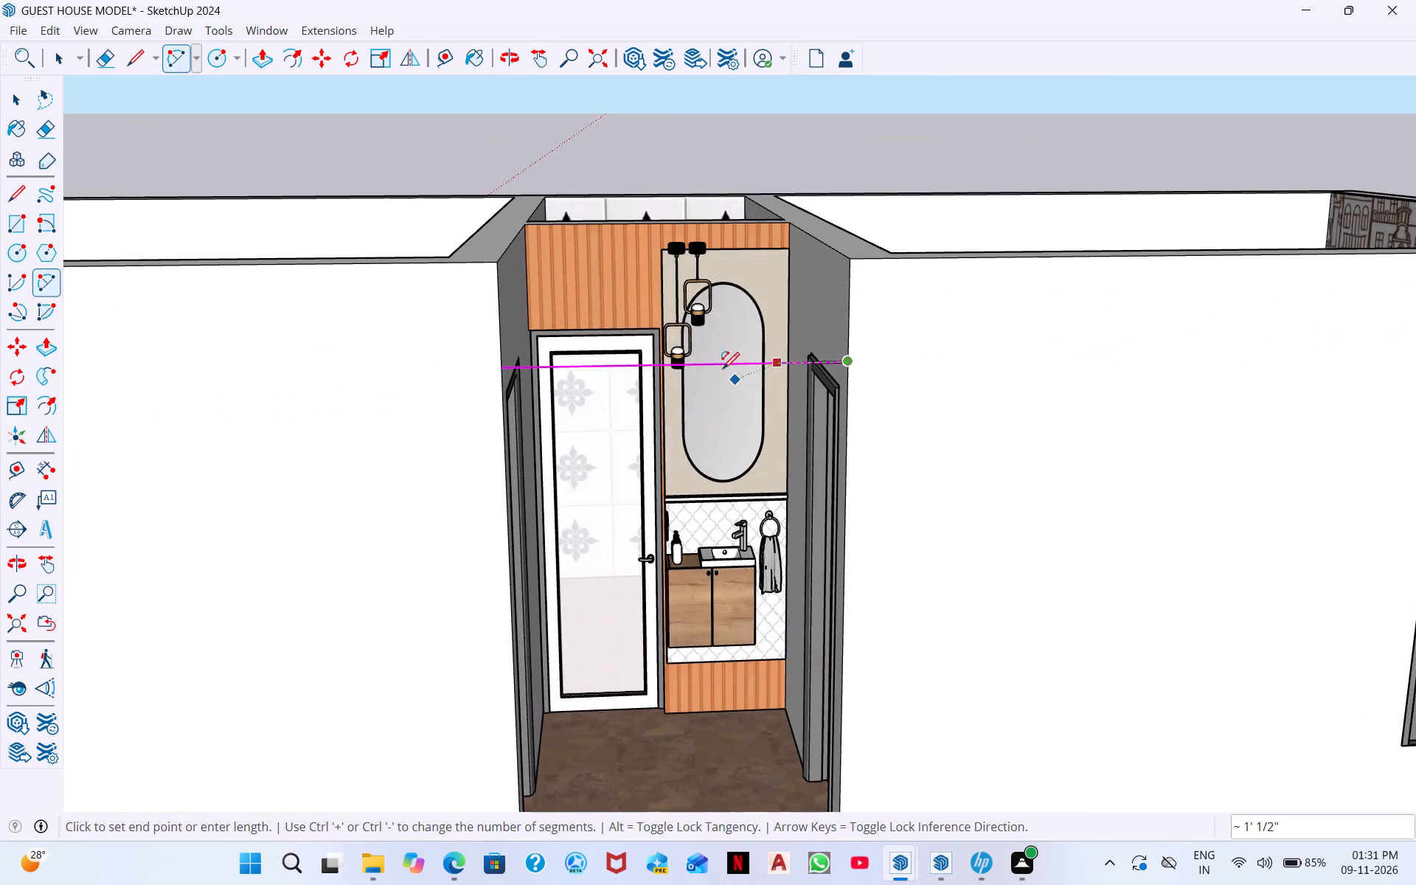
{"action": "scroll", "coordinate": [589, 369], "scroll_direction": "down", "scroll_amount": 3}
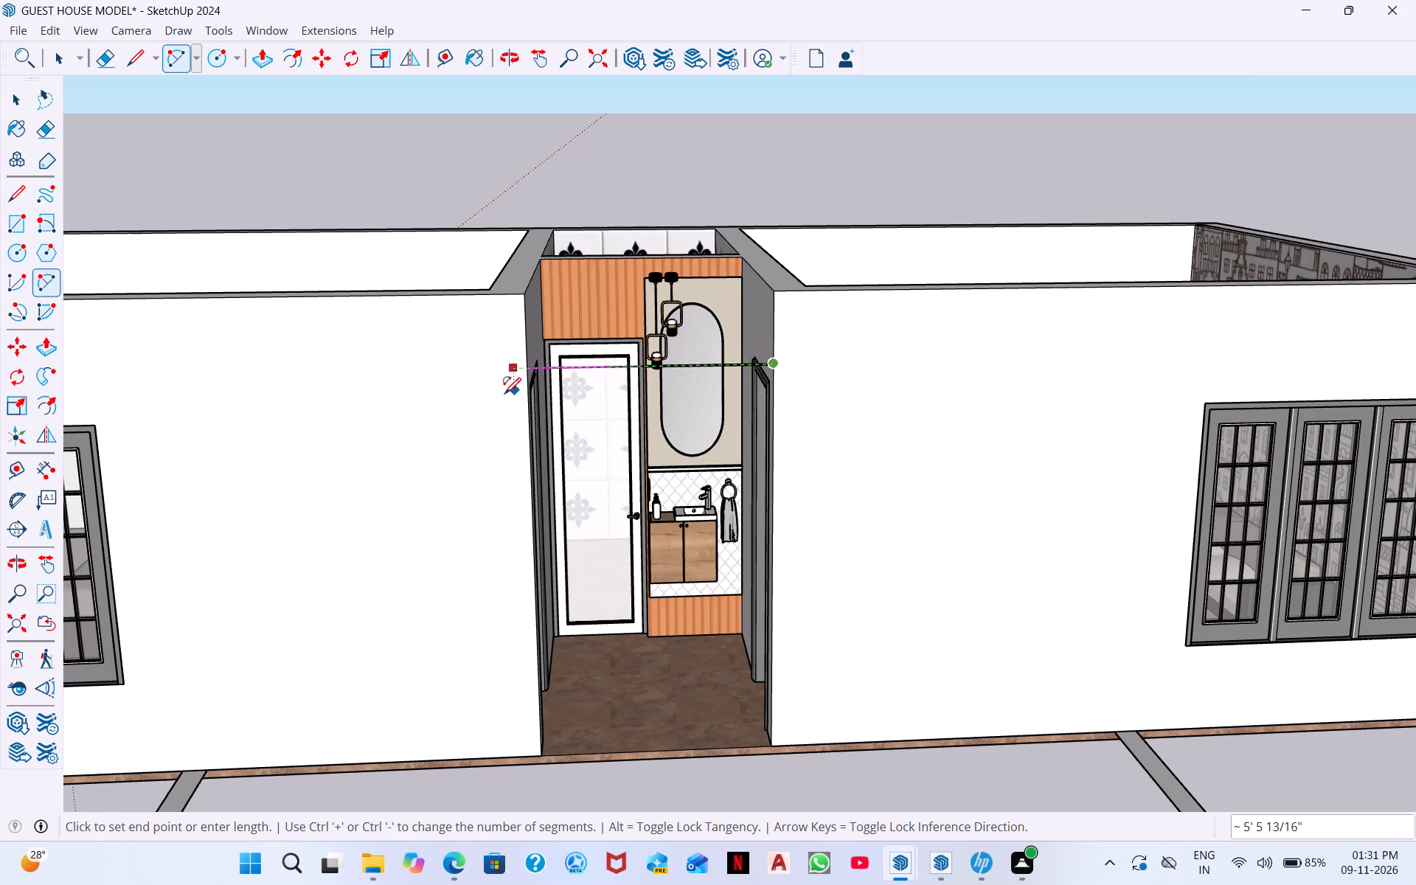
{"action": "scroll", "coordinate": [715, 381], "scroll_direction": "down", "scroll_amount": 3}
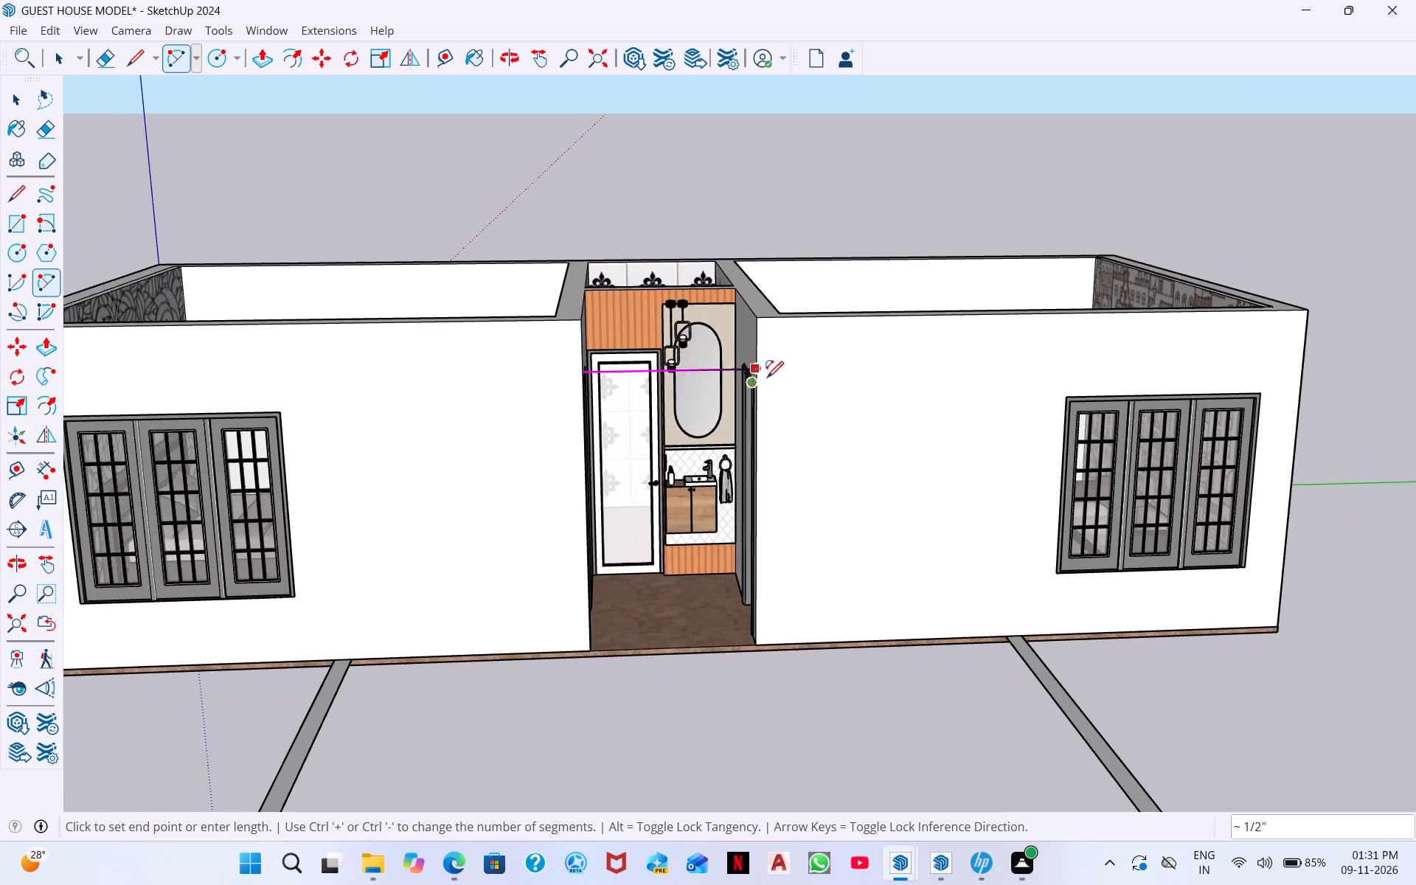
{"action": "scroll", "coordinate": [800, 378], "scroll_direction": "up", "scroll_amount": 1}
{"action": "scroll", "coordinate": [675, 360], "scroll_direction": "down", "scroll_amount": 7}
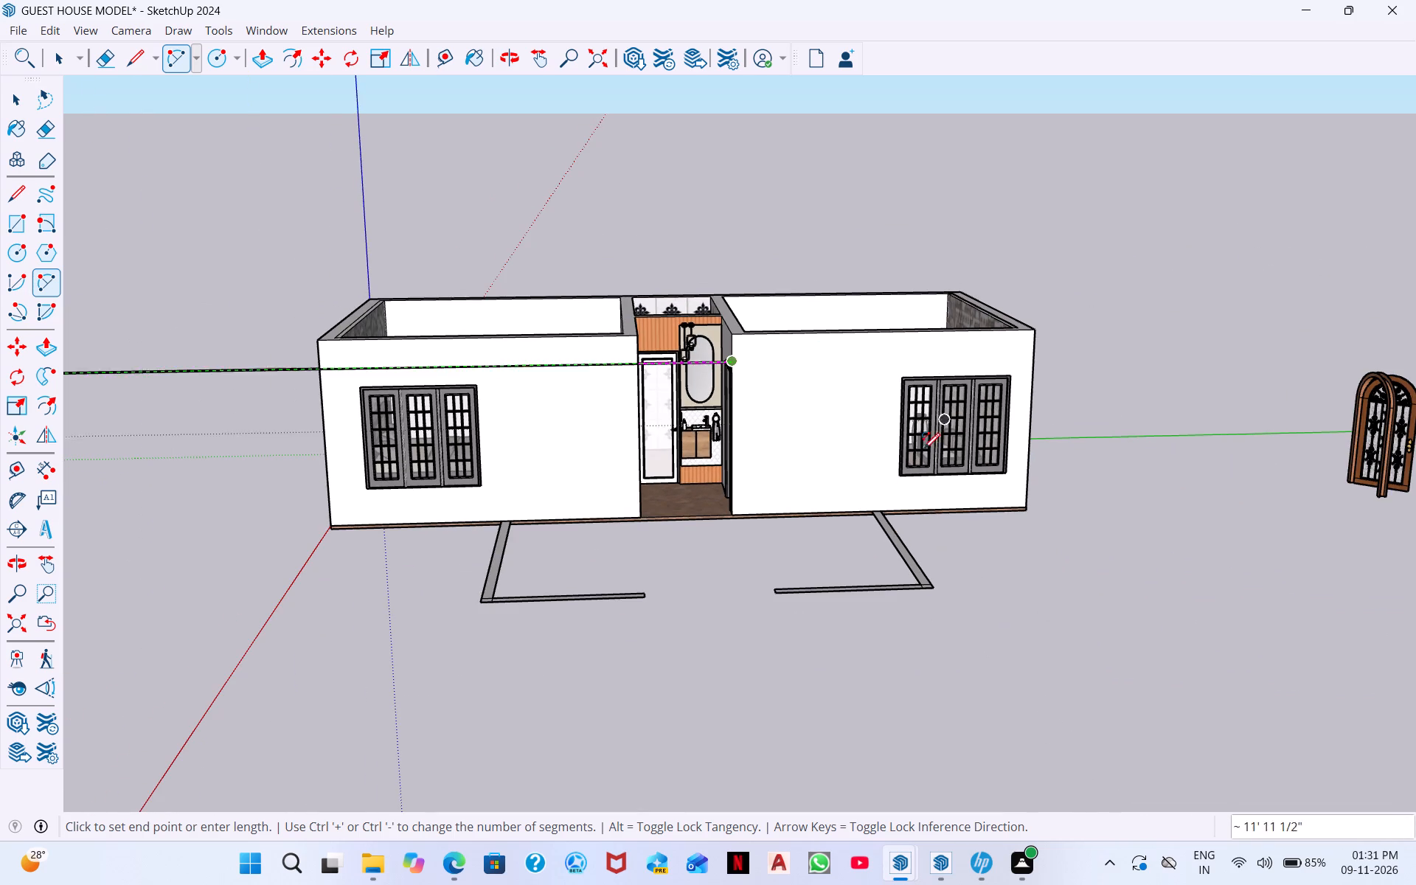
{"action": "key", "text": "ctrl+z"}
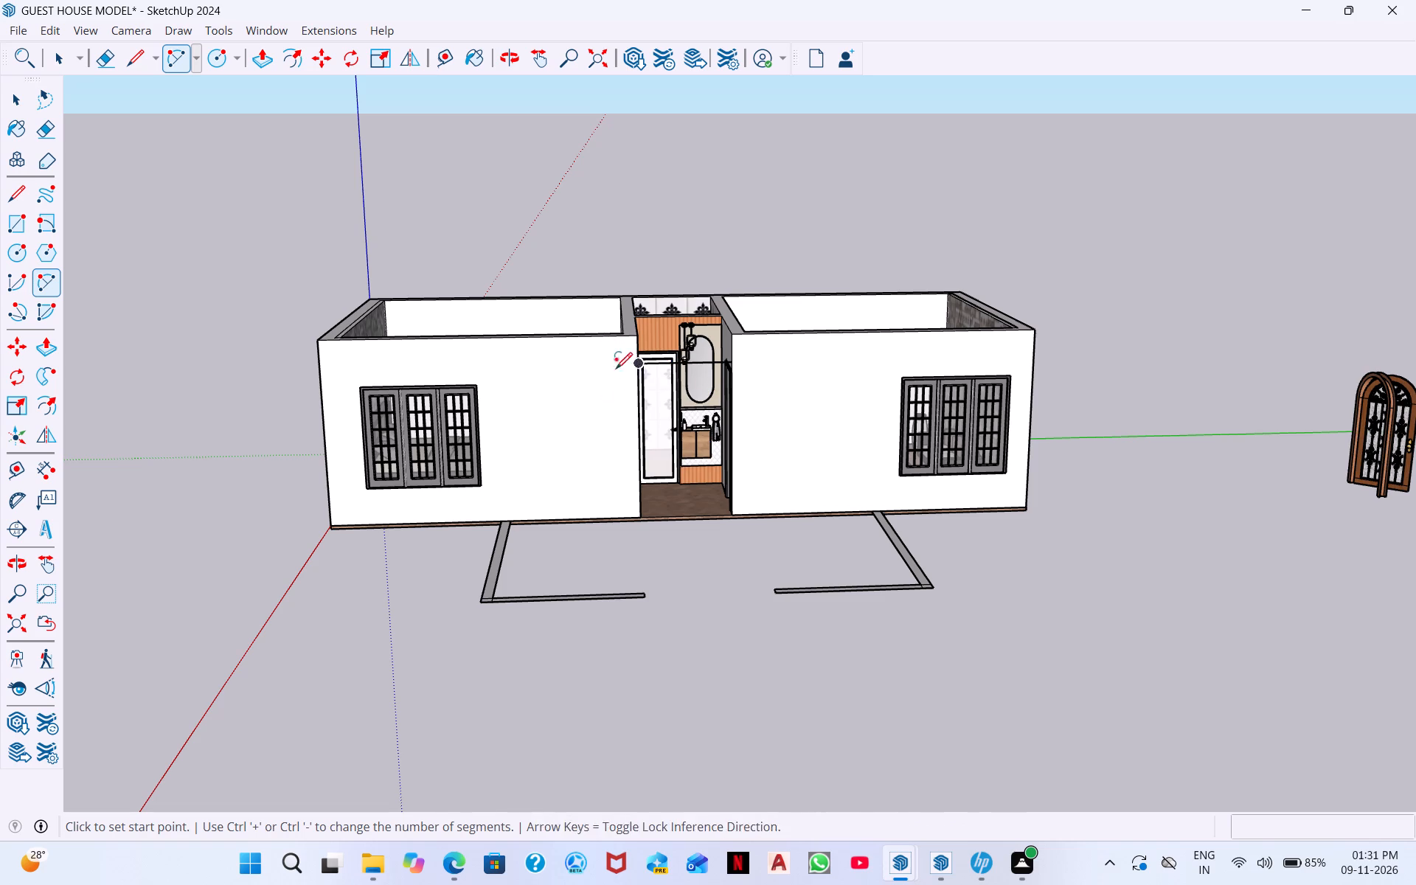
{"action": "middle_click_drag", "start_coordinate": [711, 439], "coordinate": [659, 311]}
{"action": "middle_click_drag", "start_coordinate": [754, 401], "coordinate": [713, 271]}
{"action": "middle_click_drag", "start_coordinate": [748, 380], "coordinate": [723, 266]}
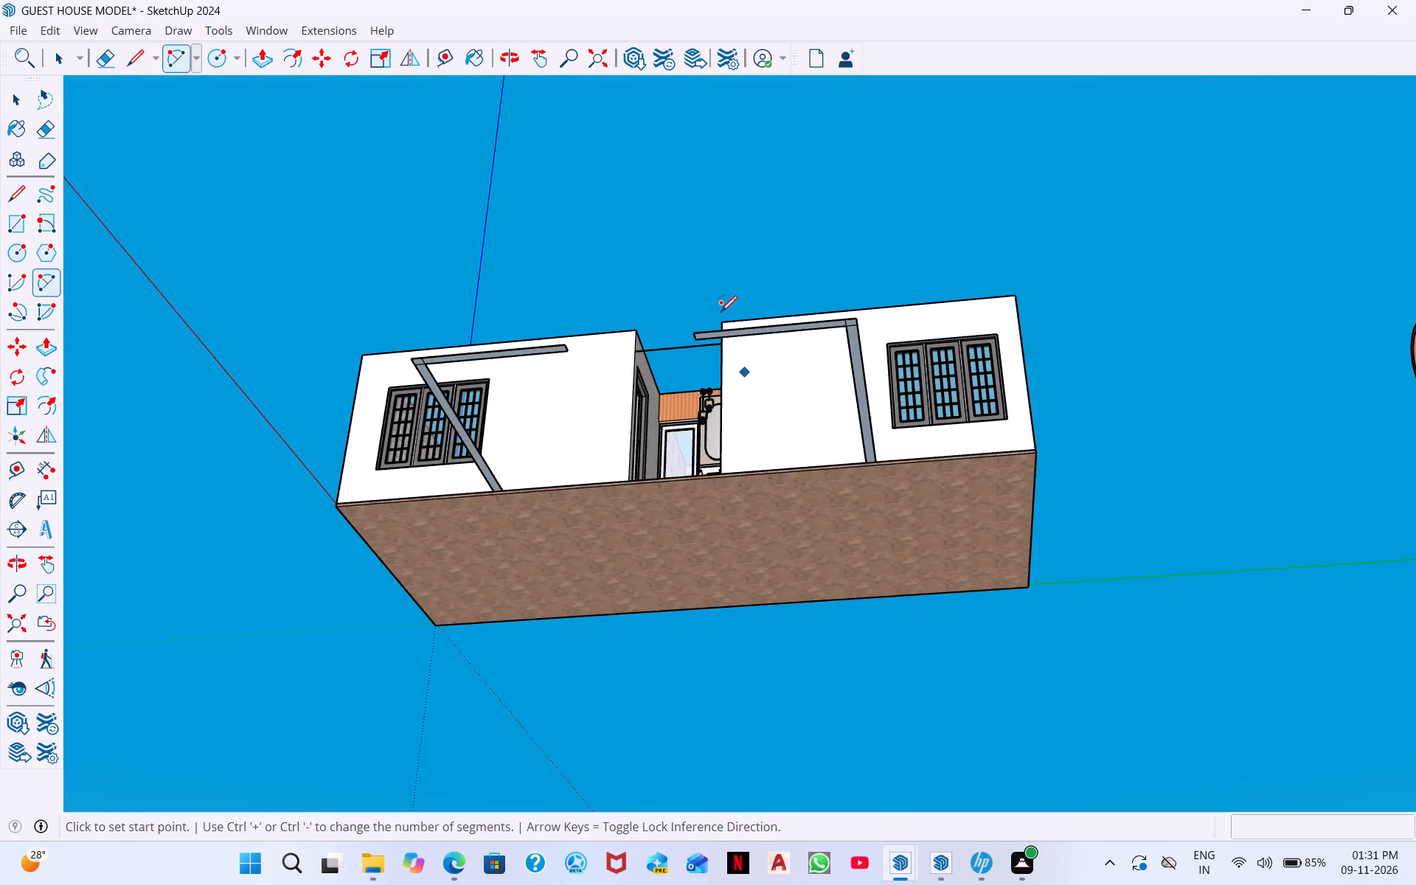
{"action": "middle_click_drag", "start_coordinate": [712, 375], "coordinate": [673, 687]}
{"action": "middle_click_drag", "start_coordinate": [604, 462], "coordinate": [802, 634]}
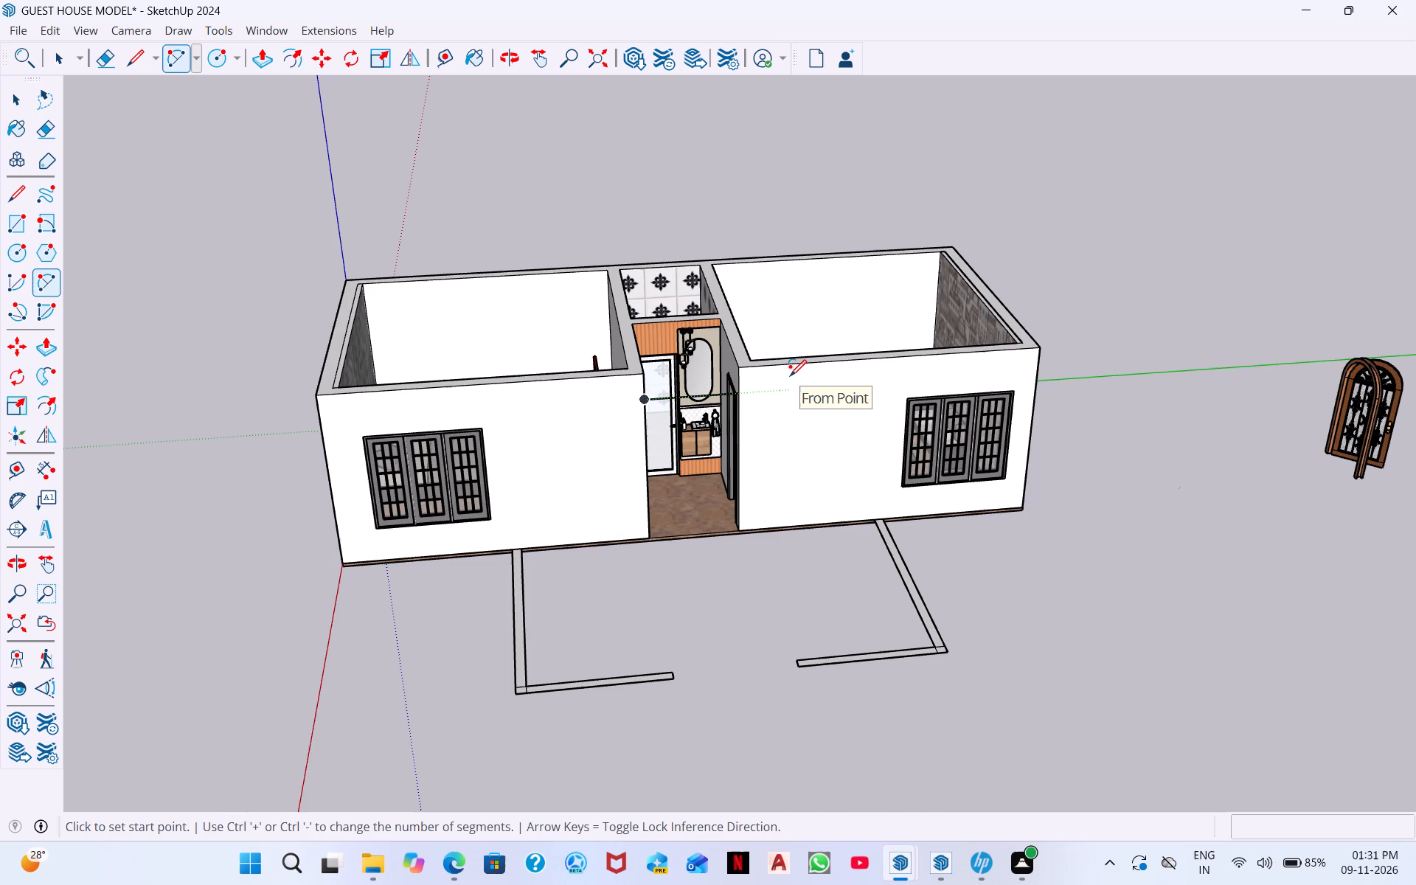
Save the guest house model.
{"action": "key", "text": "ctrl+s"}
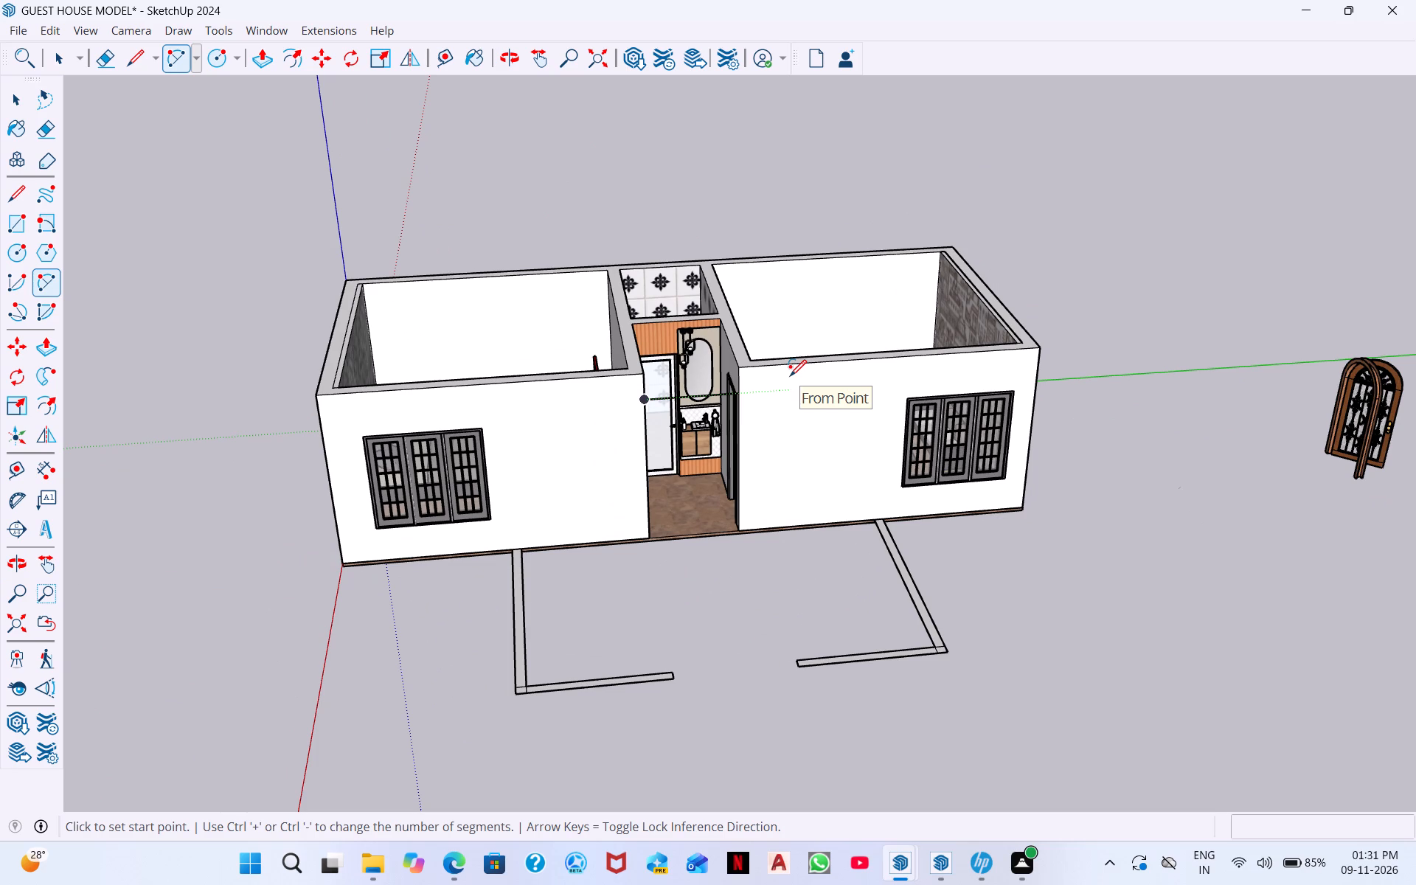
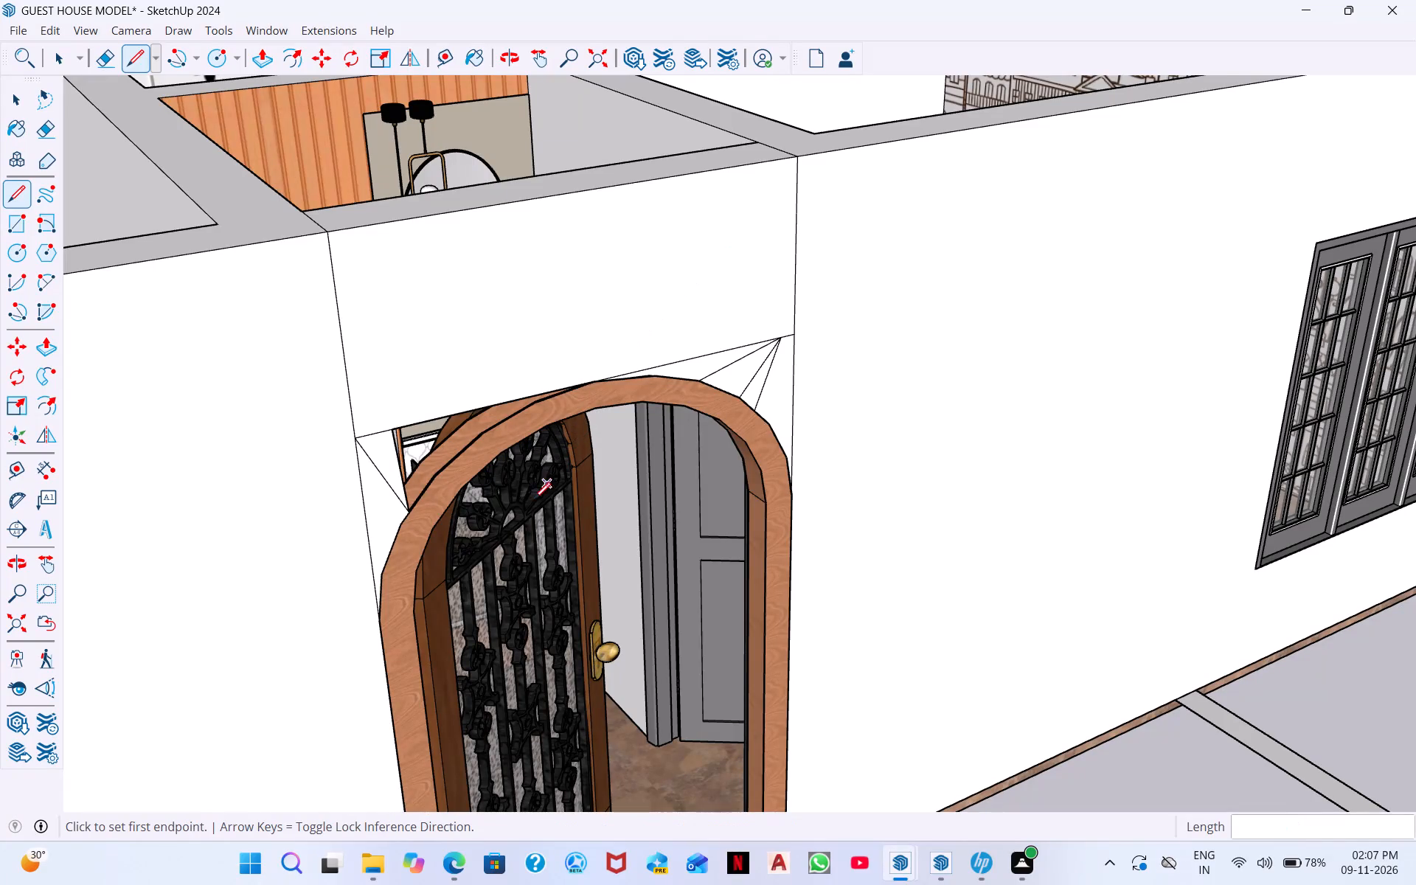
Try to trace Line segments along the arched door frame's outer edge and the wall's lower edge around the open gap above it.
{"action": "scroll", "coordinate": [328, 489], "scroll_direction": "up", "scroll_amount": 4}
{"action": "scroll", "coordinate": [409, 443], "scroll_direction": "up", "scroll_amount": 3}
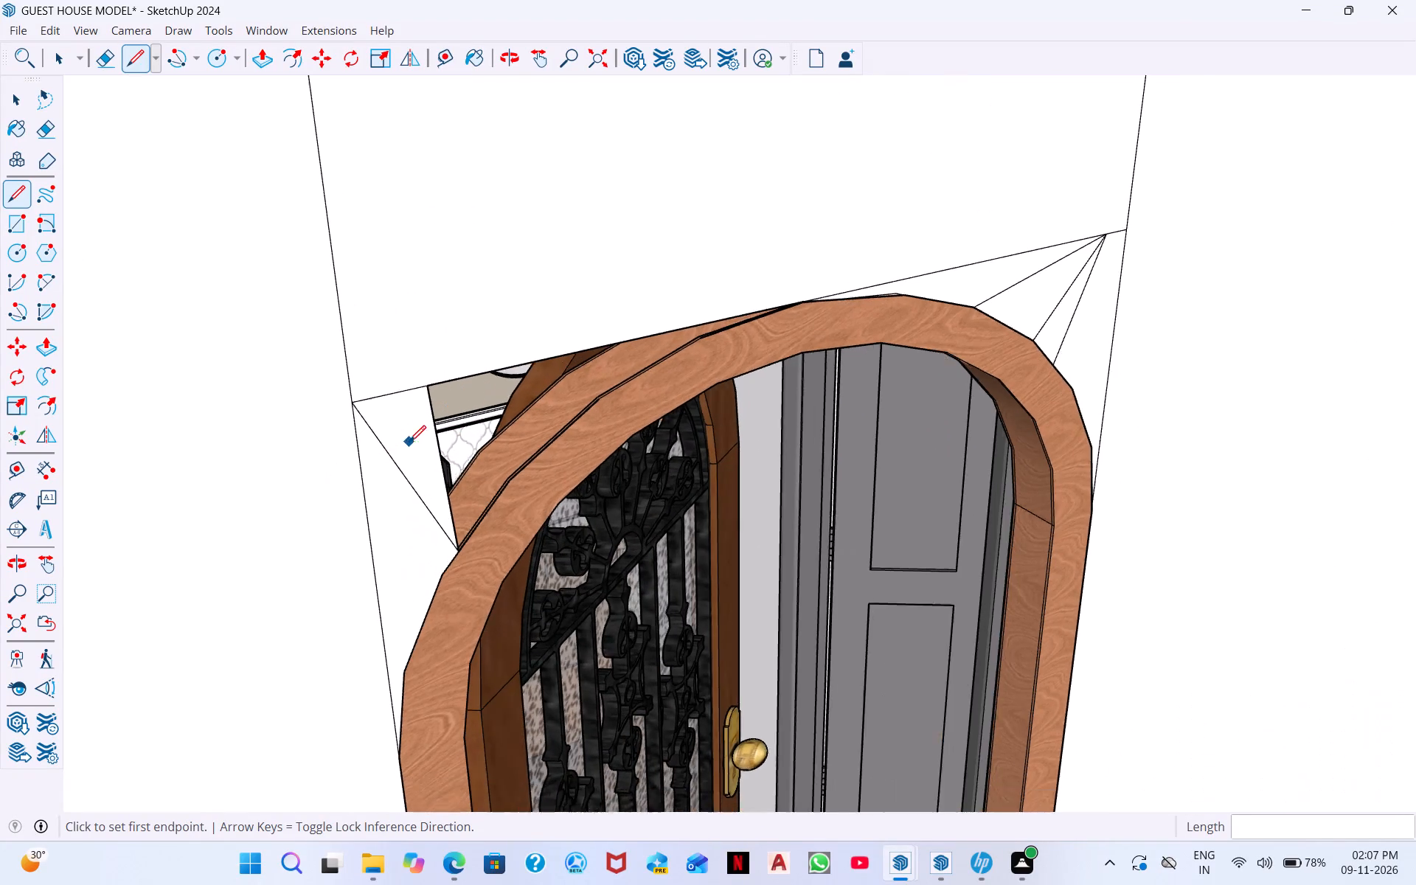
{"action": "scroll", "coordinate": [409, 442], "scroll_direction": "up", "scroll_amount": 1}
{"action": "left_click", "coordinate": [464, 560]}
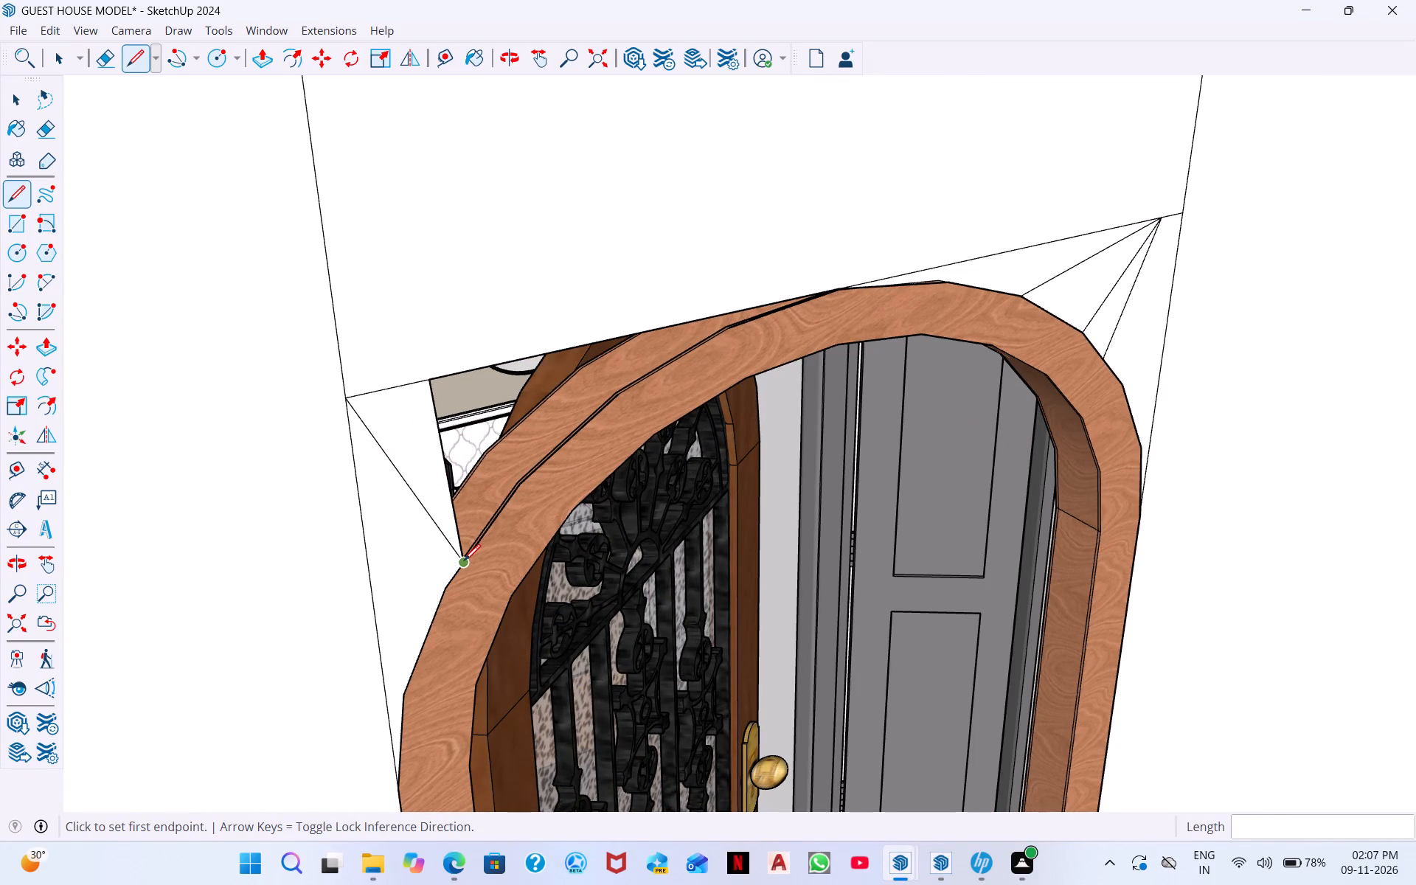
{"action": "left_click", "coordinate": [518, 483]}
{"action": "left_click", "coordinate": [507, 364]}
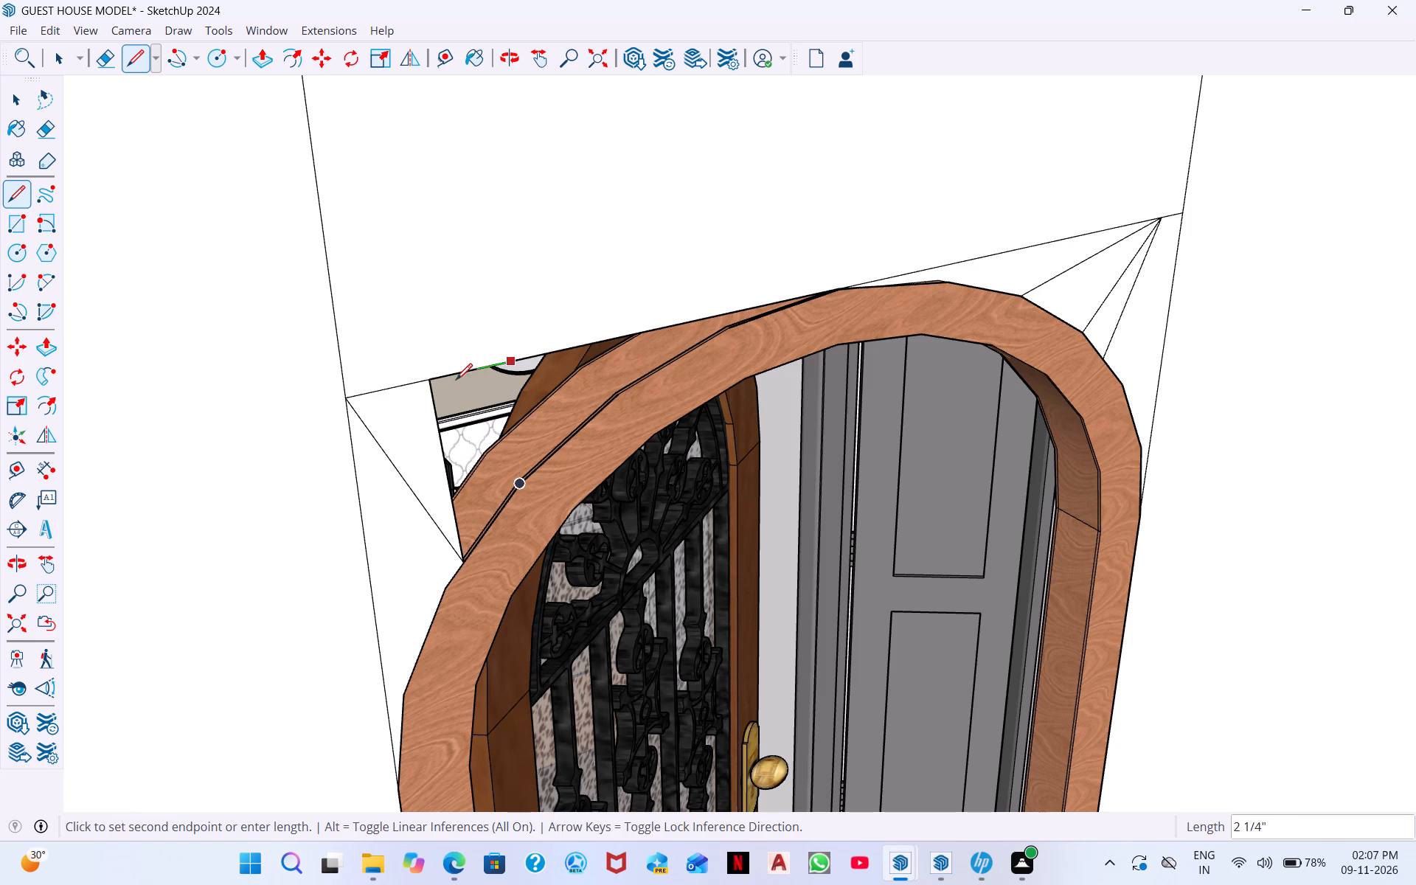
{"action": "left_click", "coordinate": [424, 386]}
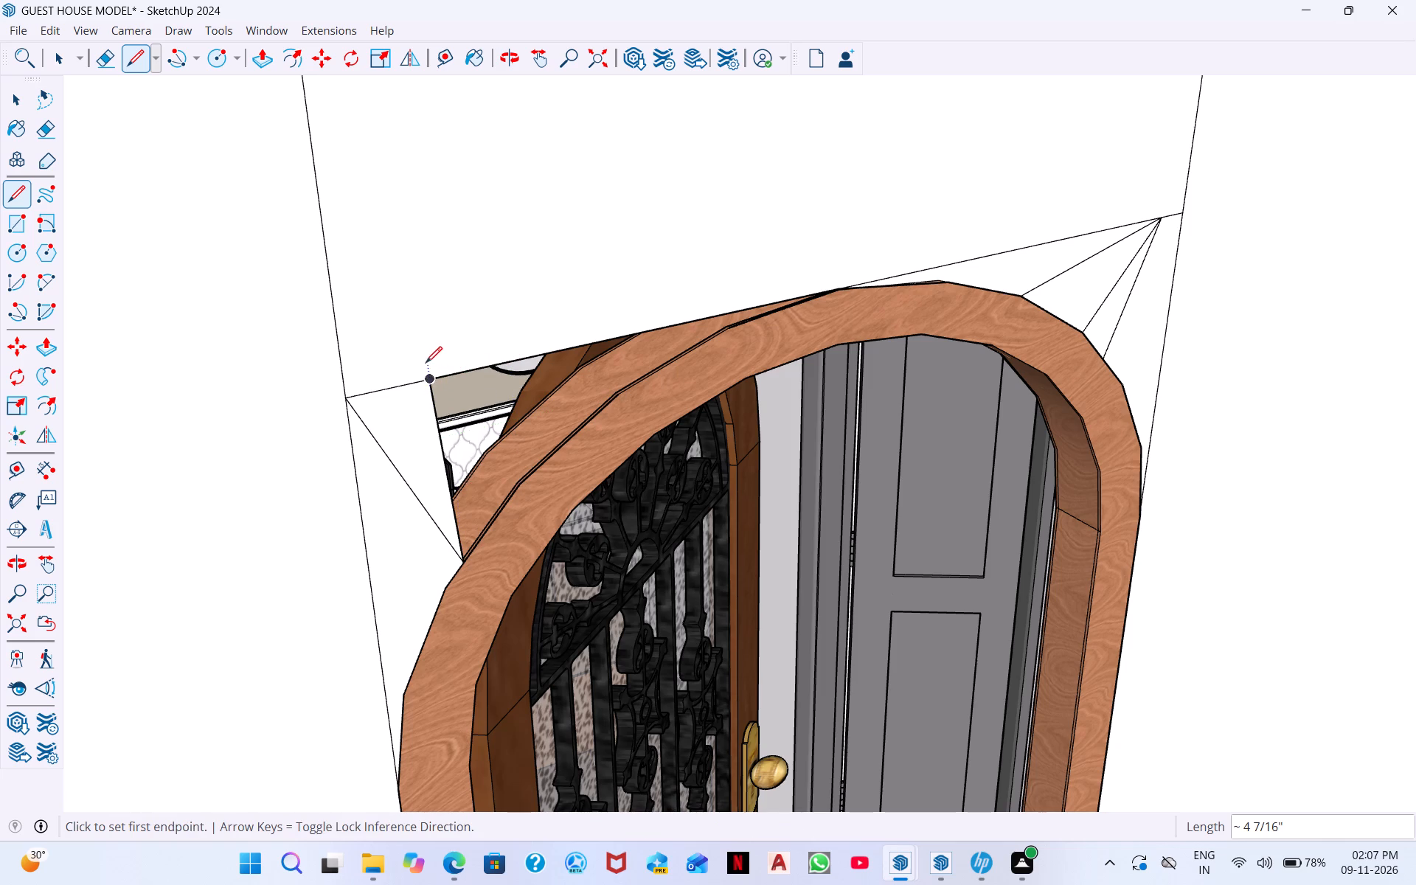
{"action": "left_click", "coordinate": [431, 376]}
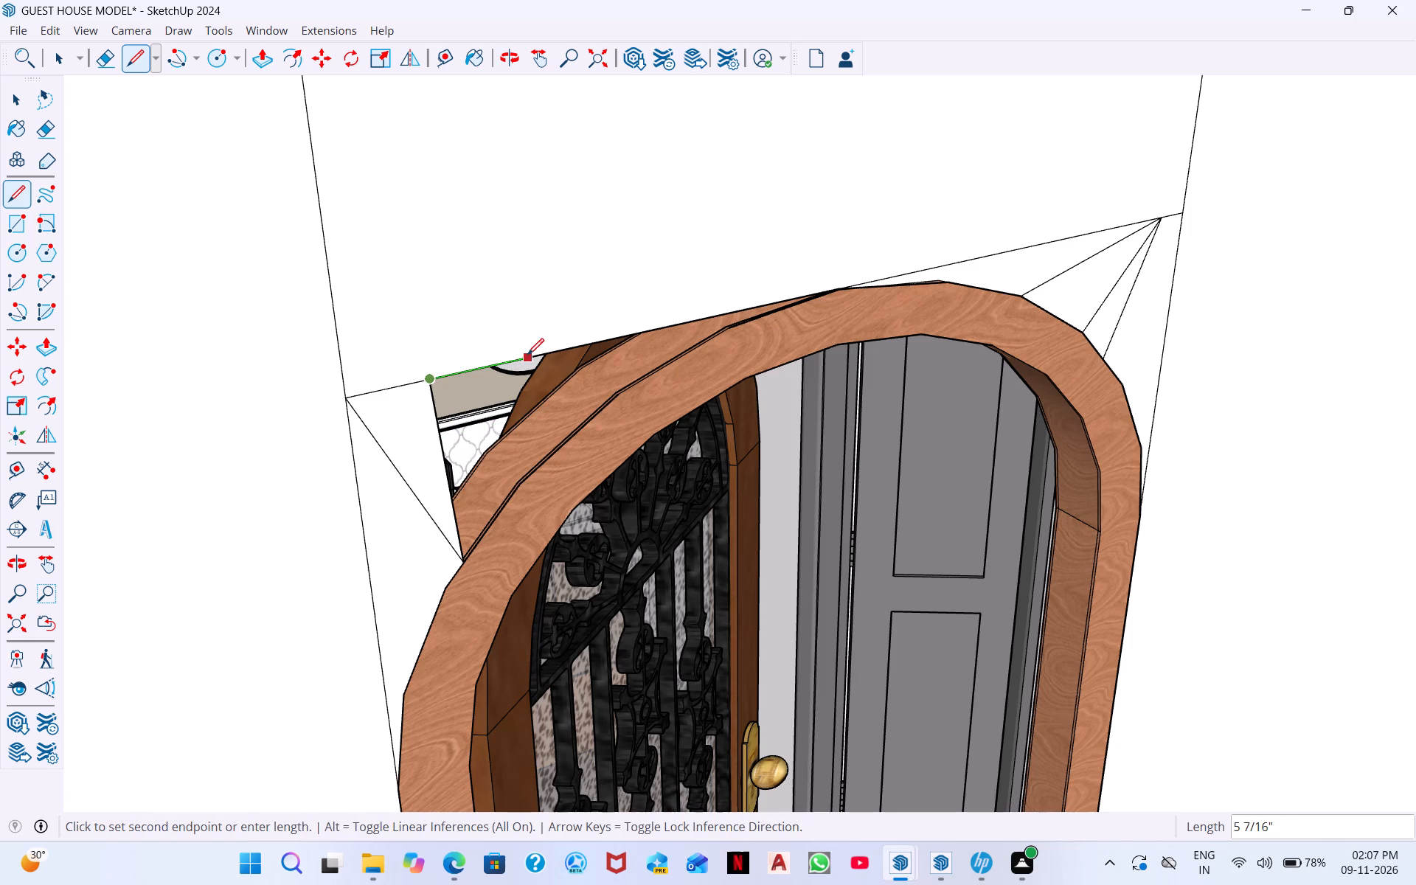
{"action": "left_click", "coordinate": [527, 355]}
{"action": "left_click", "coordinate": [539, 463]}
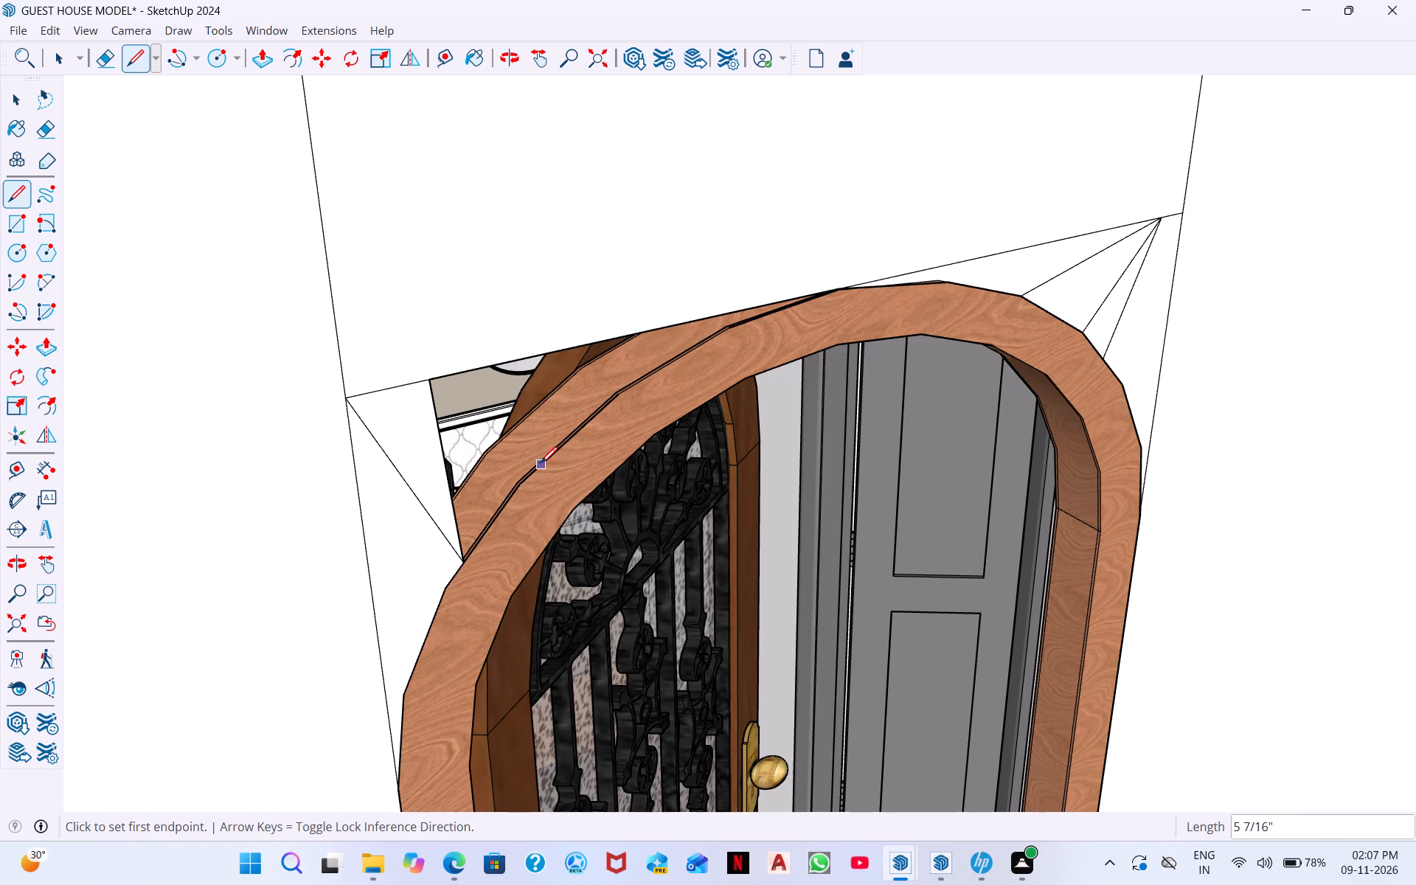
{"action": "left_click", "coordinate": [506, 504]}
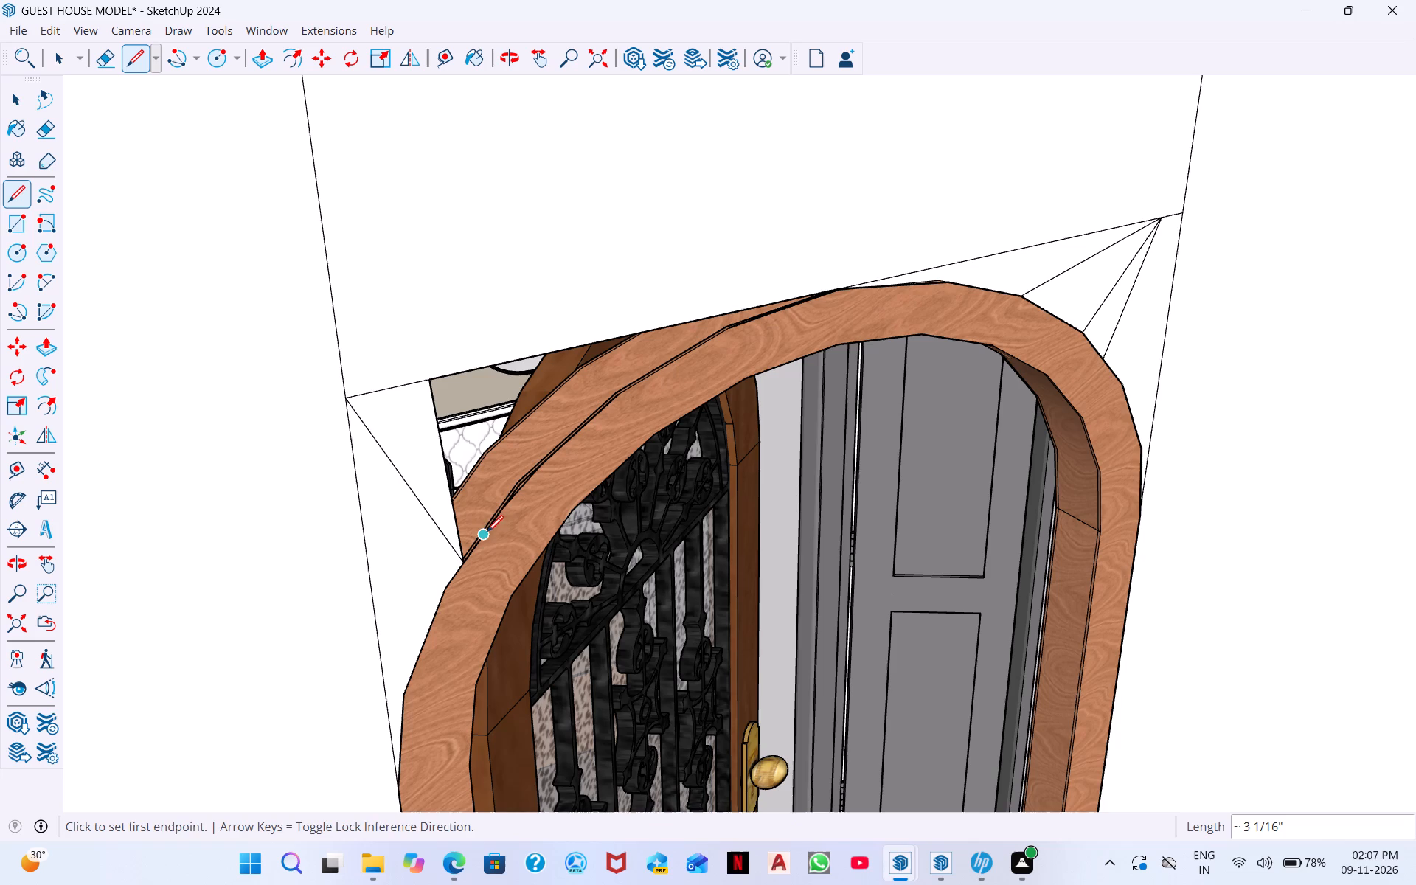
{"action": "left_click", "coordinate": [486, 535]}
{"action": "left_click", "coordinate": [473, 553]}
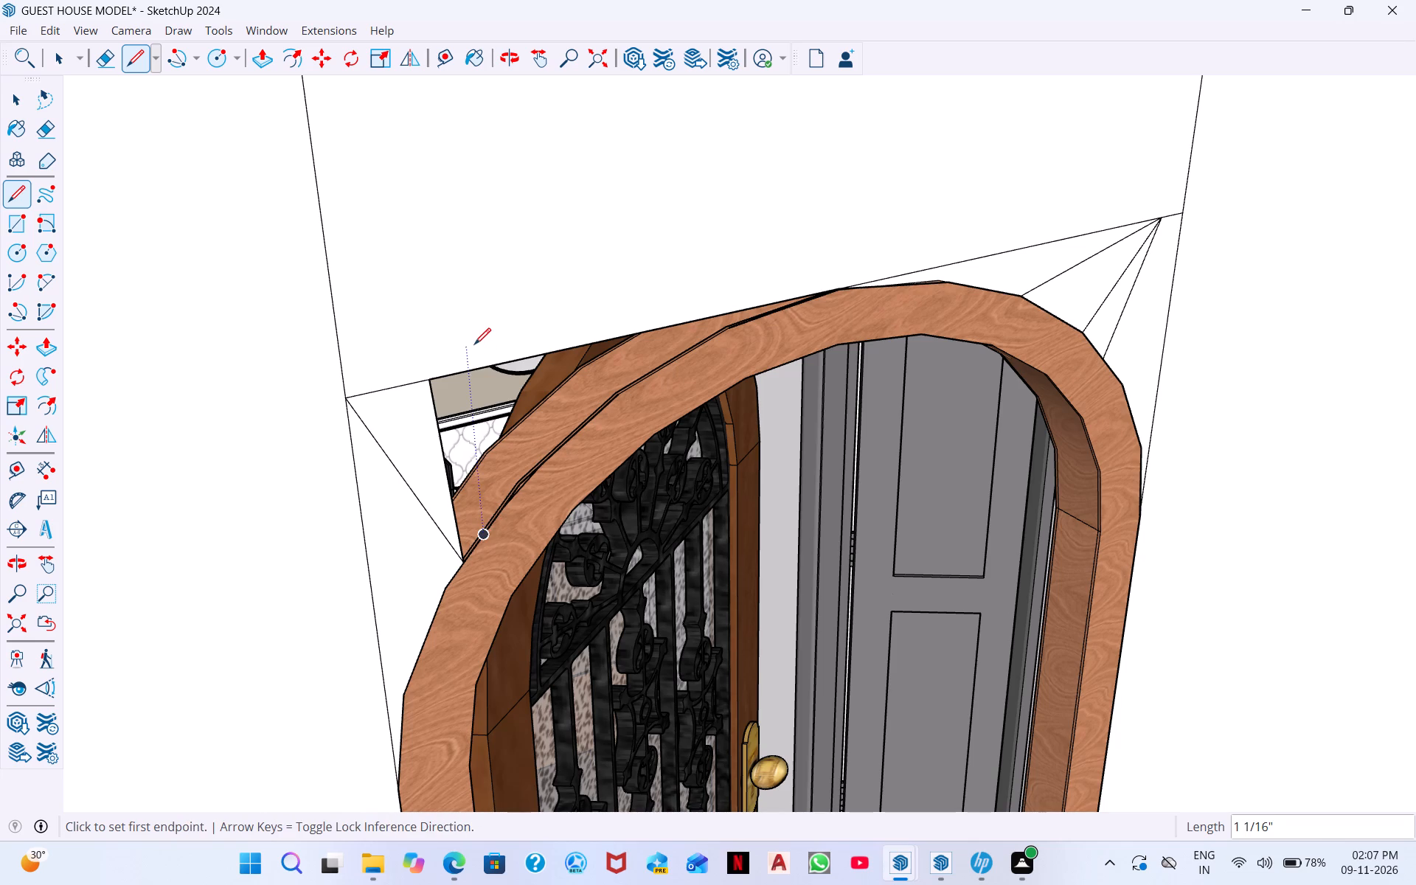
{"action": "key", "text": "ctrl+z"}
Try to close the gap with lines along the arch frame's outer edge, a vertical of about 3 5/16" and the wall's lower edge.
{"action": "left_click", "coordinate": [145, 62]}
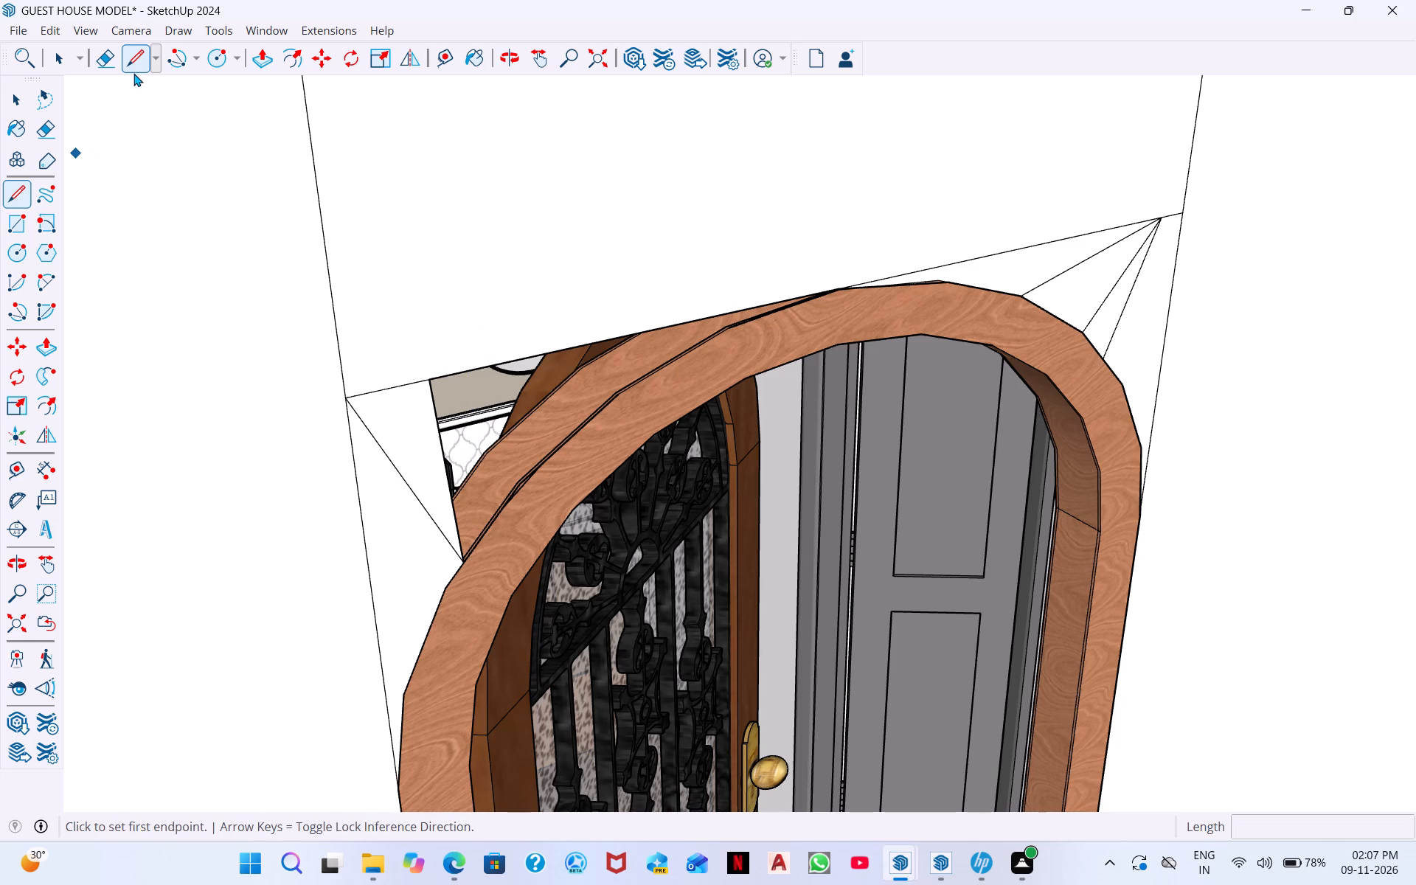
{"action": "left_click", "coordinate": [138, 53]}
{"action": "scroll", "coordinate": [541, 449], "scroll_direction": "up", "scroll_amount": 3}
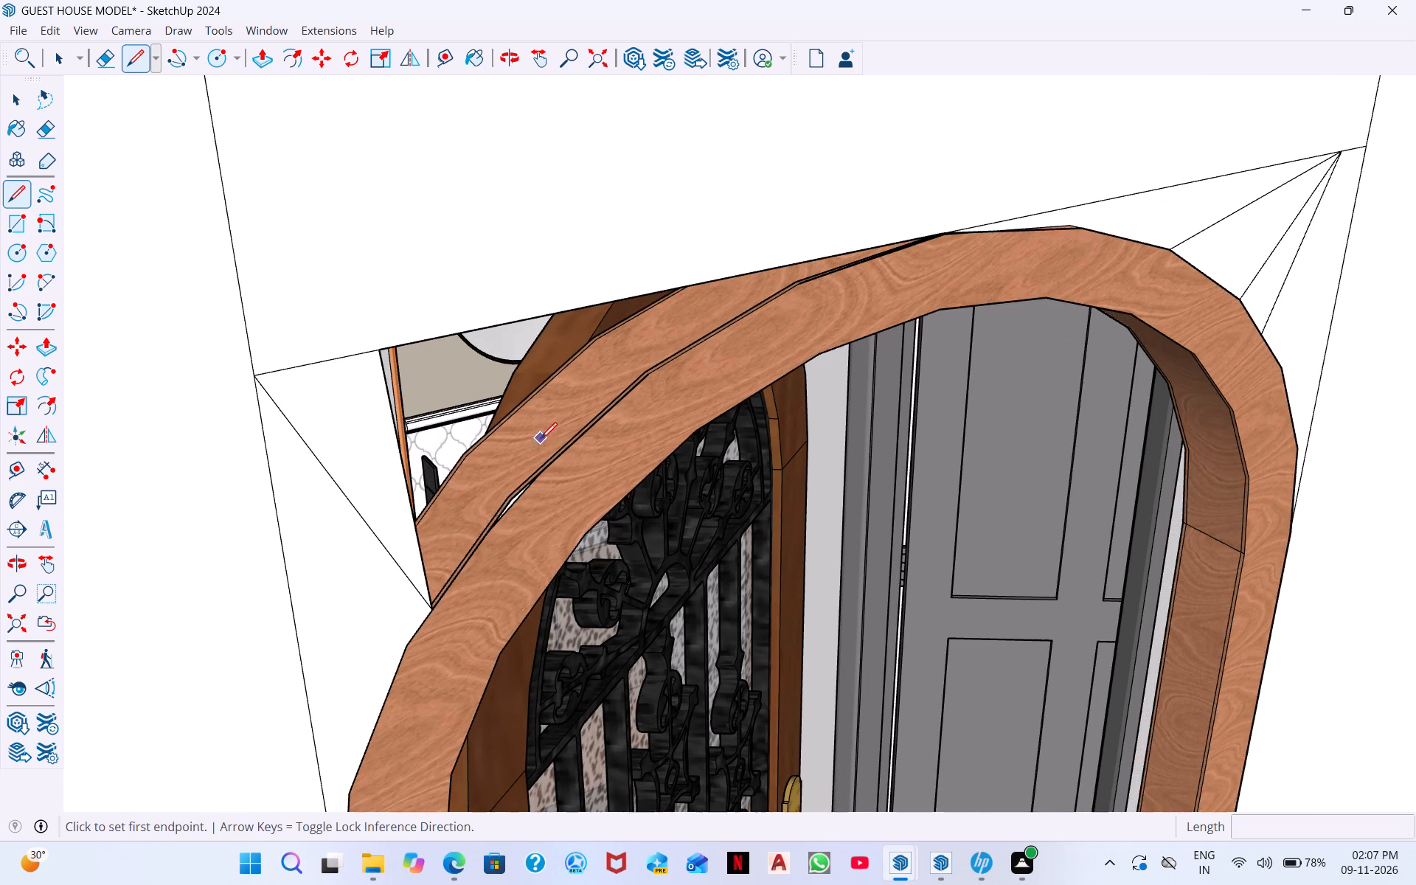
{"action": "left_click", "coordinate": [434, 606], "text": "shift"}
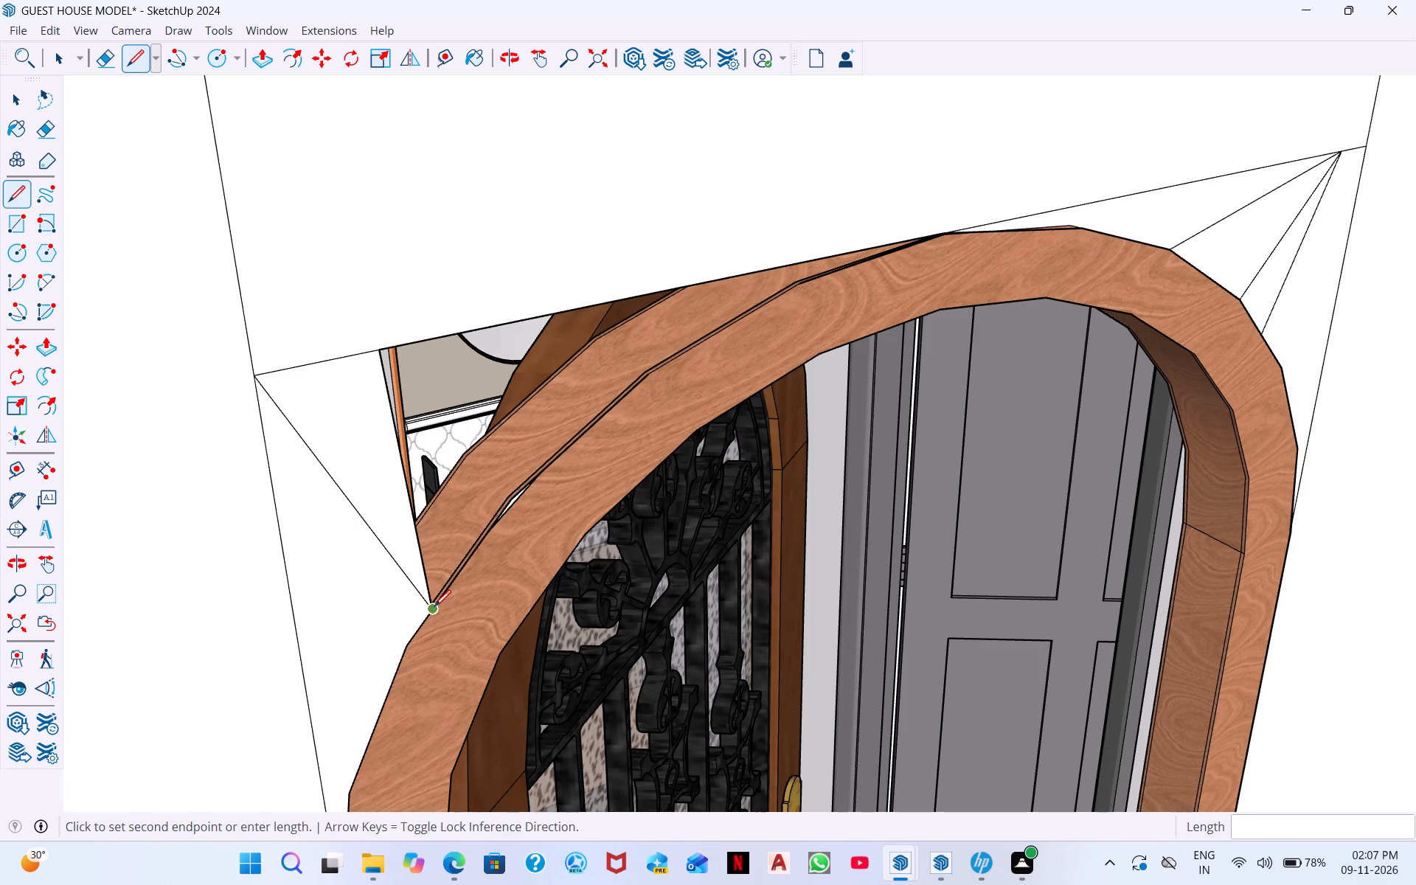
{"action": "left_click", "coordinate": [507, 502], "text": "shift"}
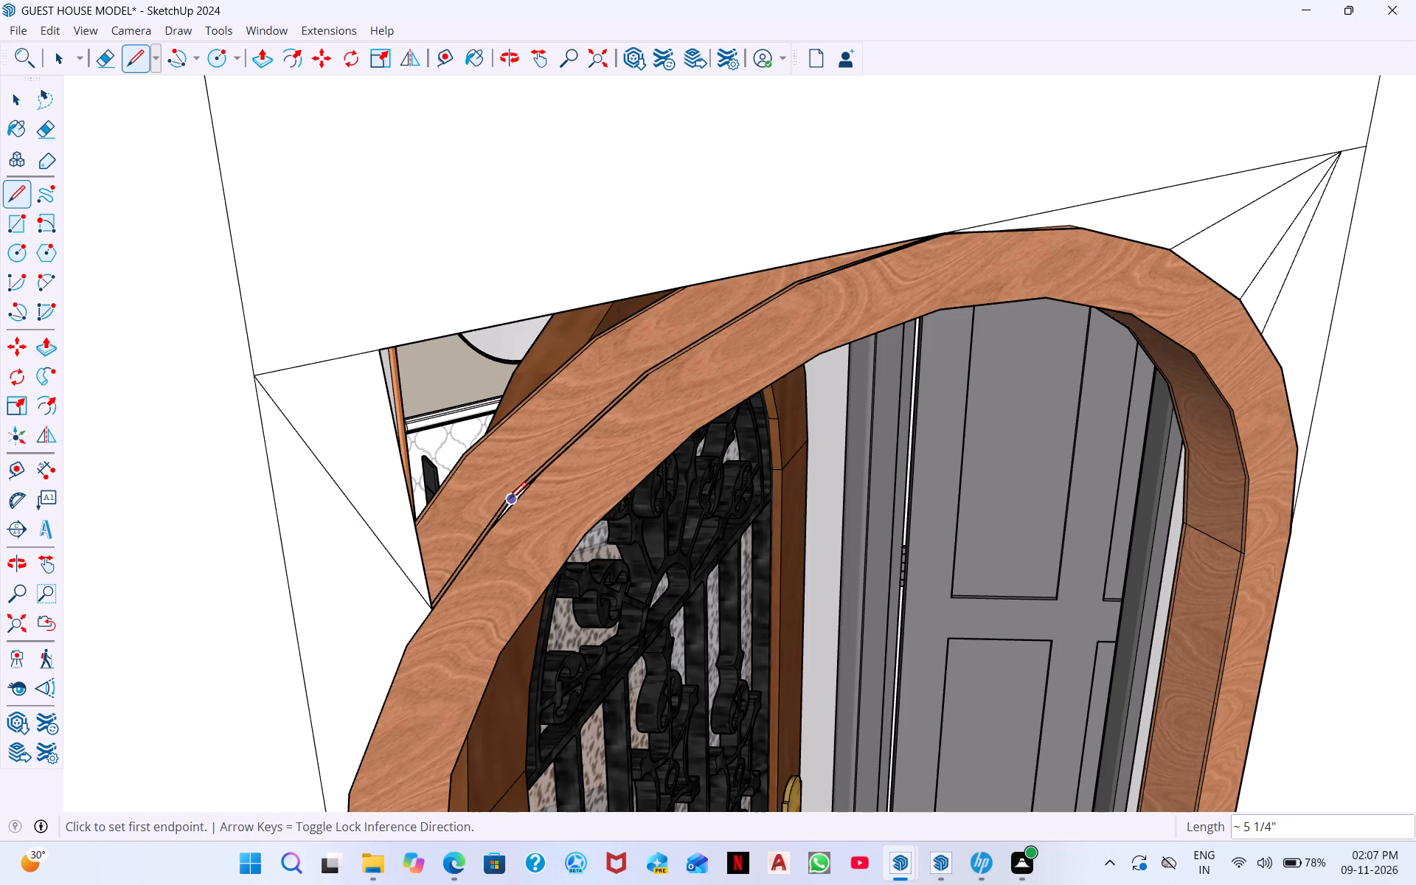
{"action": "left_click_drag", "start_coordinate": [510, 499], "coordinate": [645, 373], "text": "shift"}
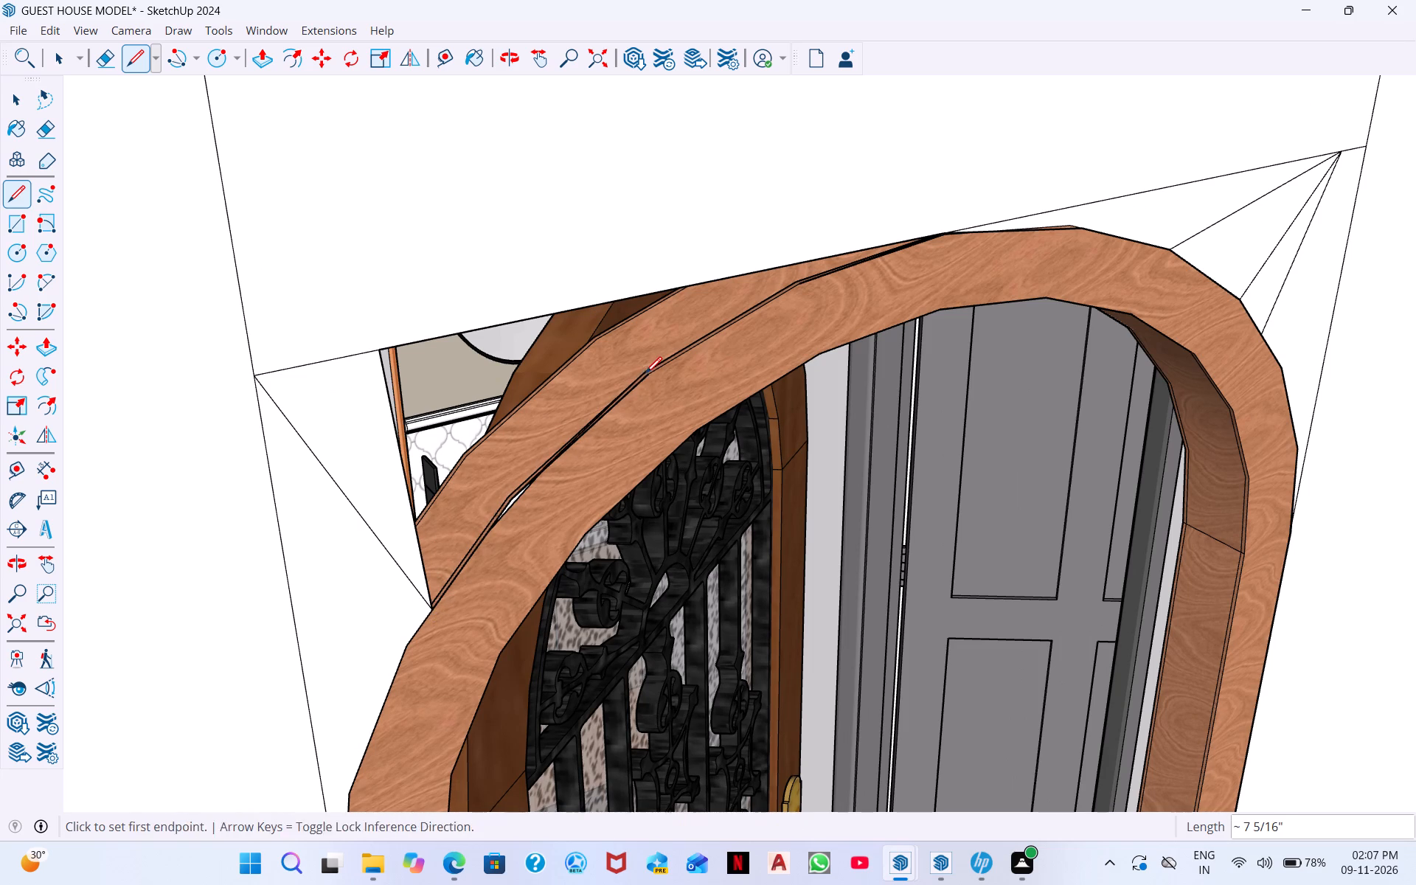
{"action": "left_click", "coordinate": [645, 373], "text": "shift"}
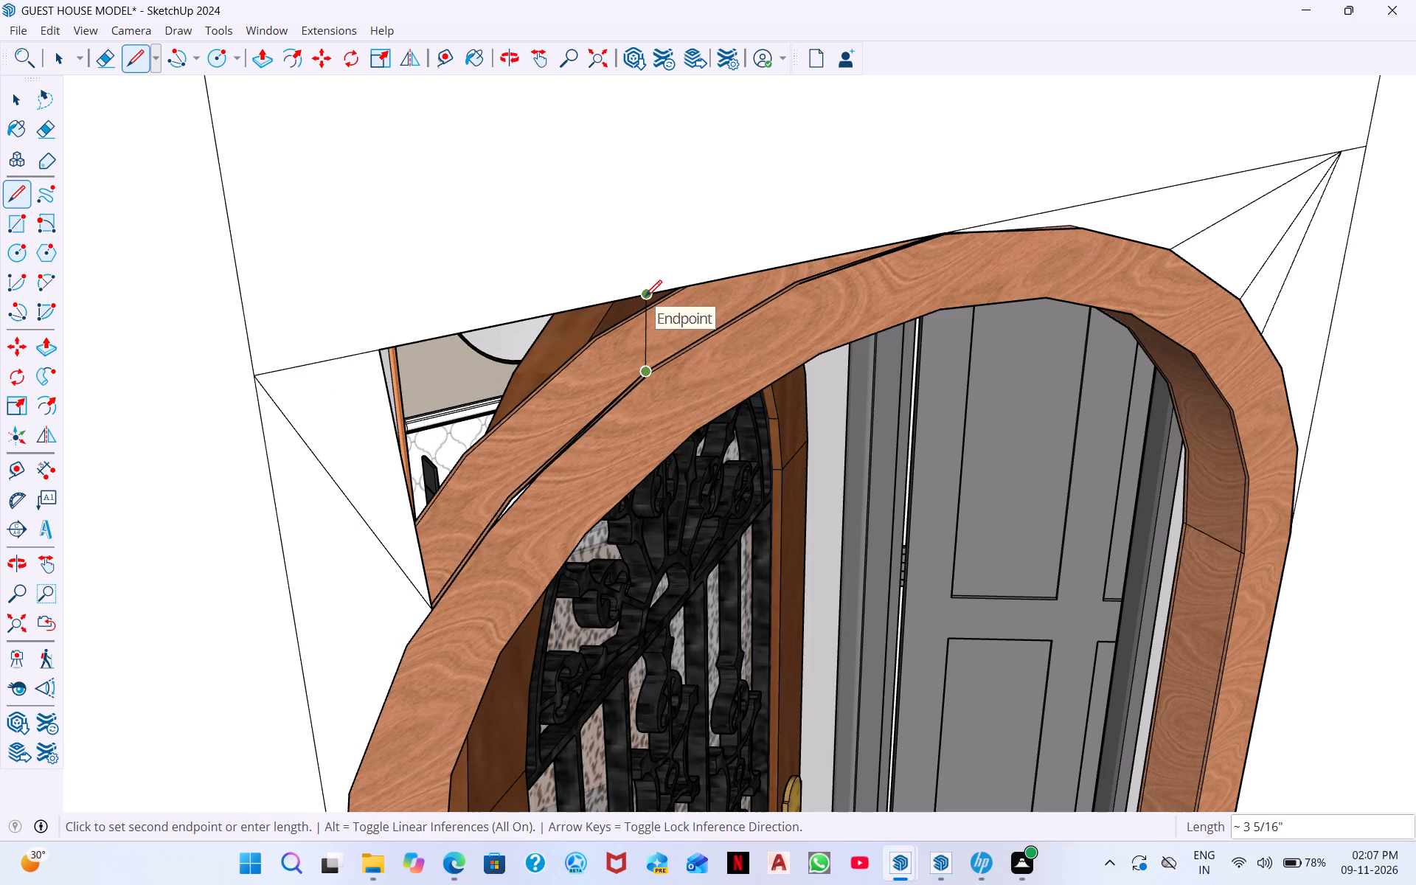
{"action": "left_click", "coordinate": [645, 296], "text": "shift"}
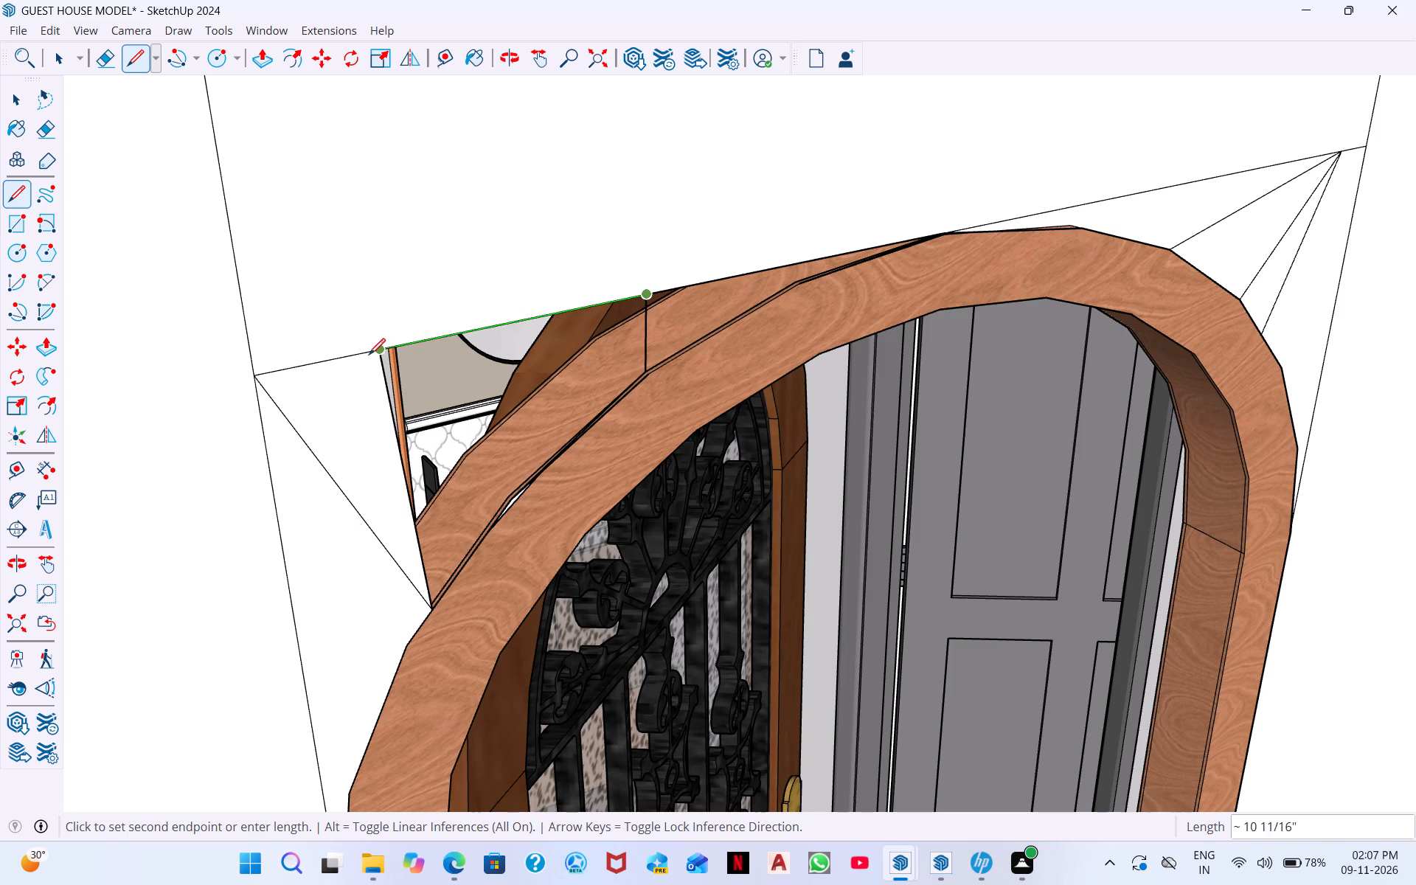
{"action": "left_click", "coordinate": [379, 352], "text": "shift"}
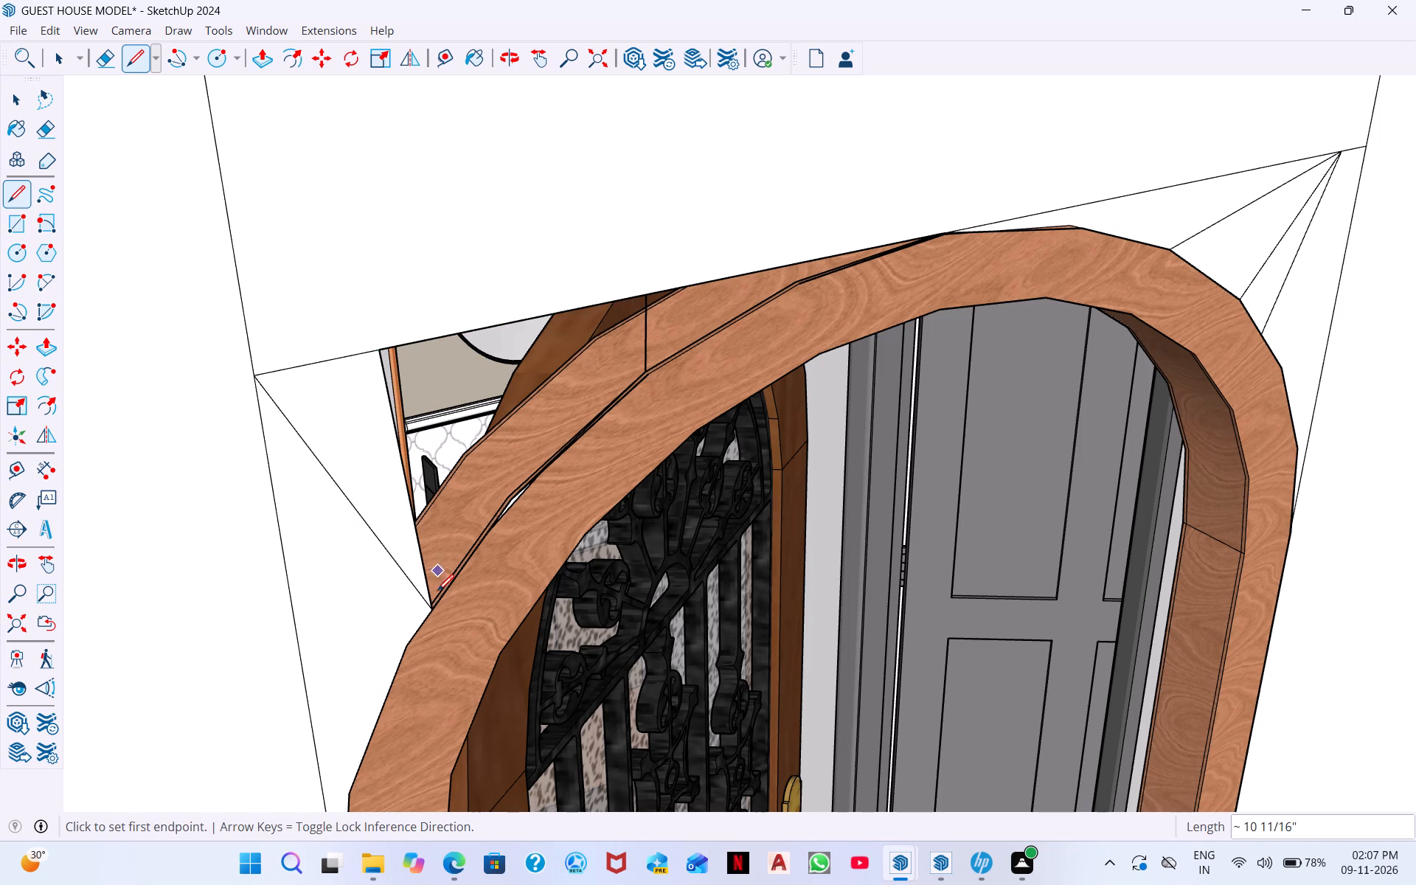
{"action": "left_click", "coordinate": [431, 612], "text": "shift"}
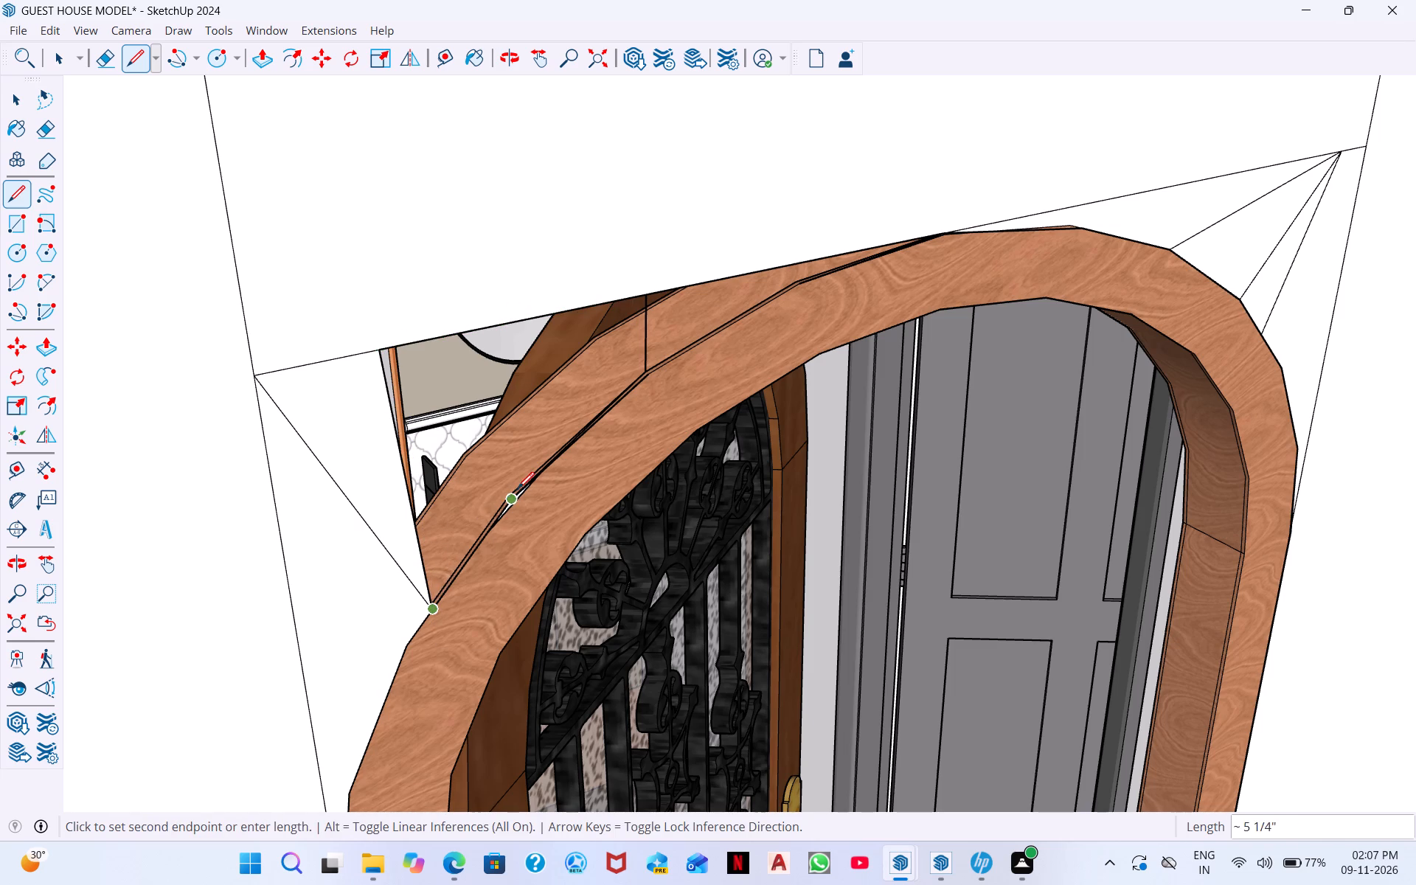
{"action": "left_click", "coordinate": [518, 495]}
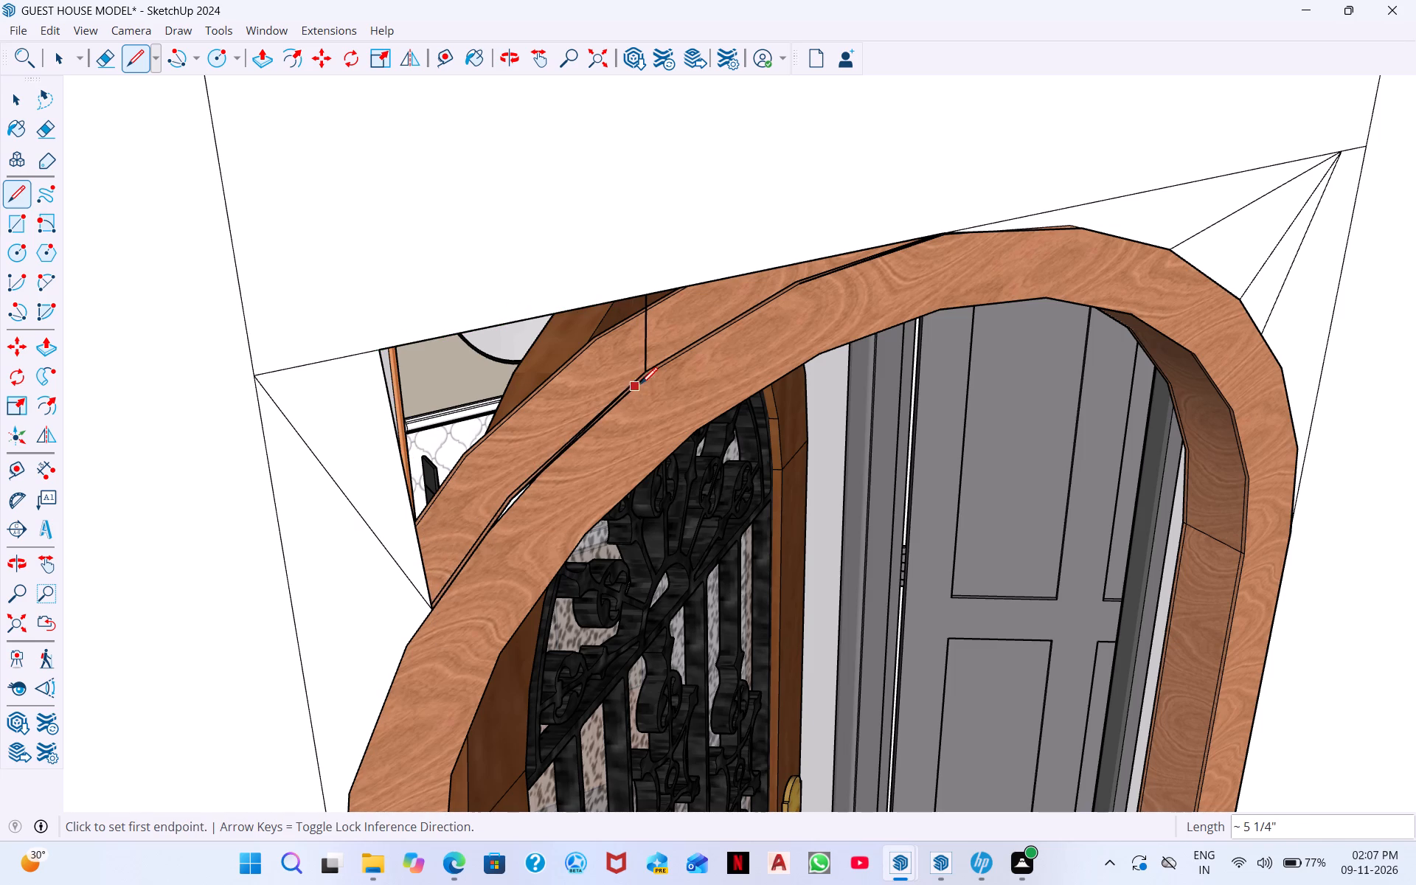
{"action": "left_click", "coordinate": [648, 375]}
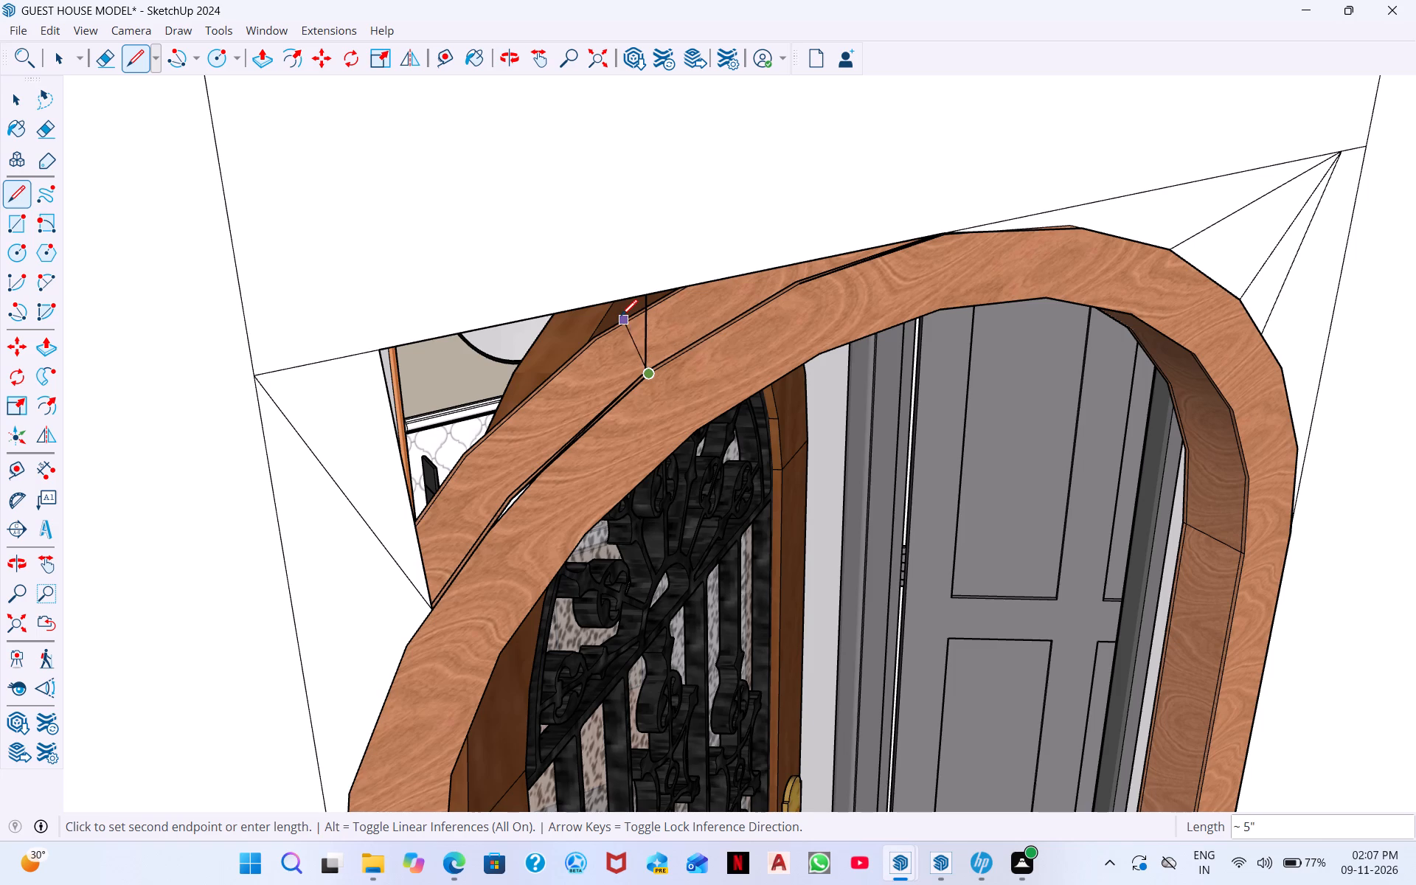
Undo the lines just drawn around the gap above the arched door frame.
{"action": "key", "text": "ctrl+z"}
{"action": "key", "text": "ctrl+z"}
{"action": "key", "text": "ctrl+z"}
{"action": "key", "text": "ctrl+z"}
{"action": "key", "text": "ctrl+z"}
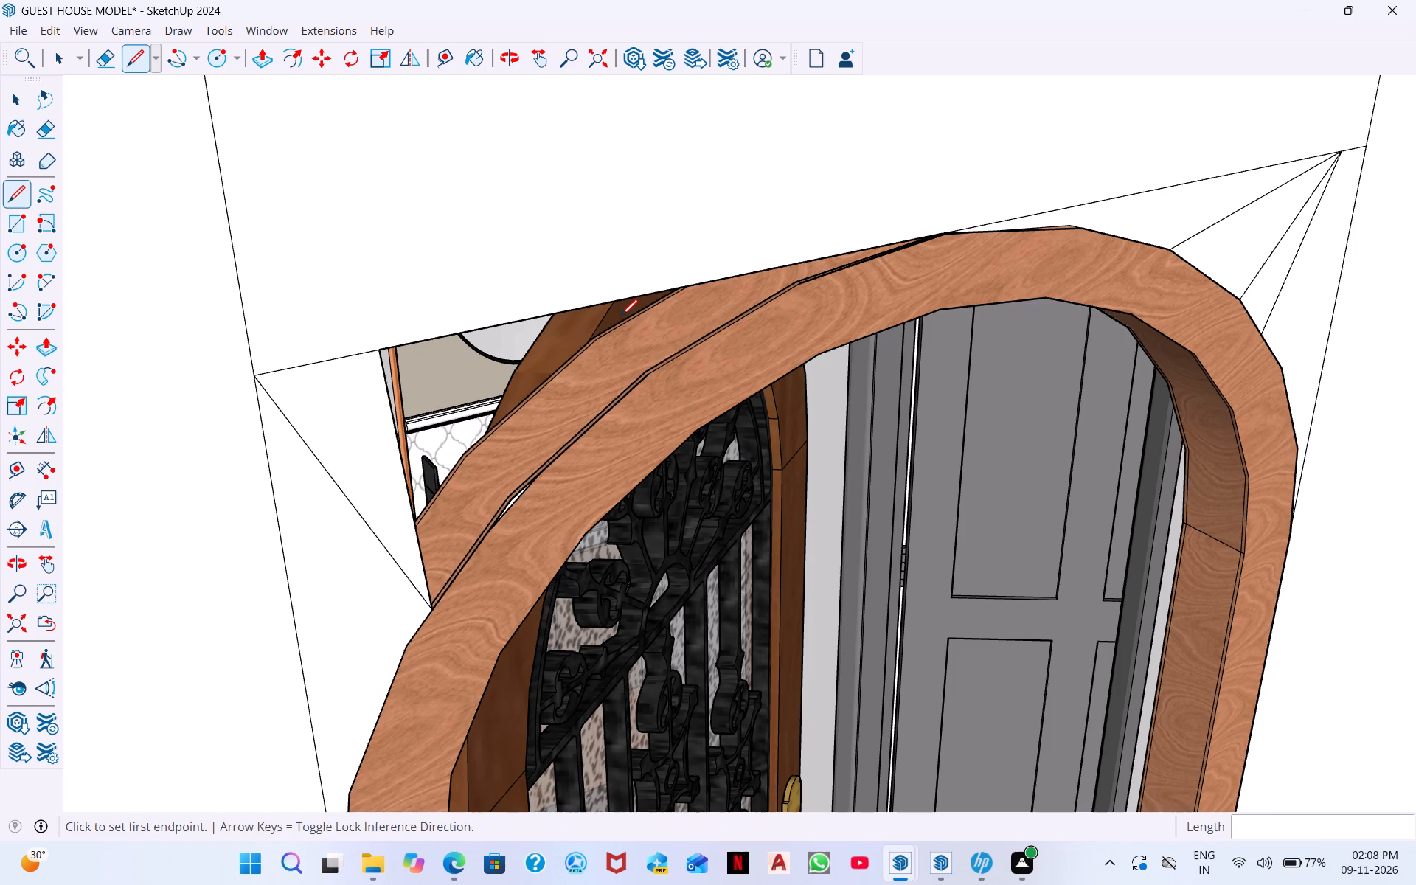
Fill the outer part of the gap with a line of about 5 1/4" along the arch and a 7 3/16" vertical to the wall's lower edge.
{"action": "middle_click_drag", "start_coordinate": [962, 263], "coordinate": [736, 291]}
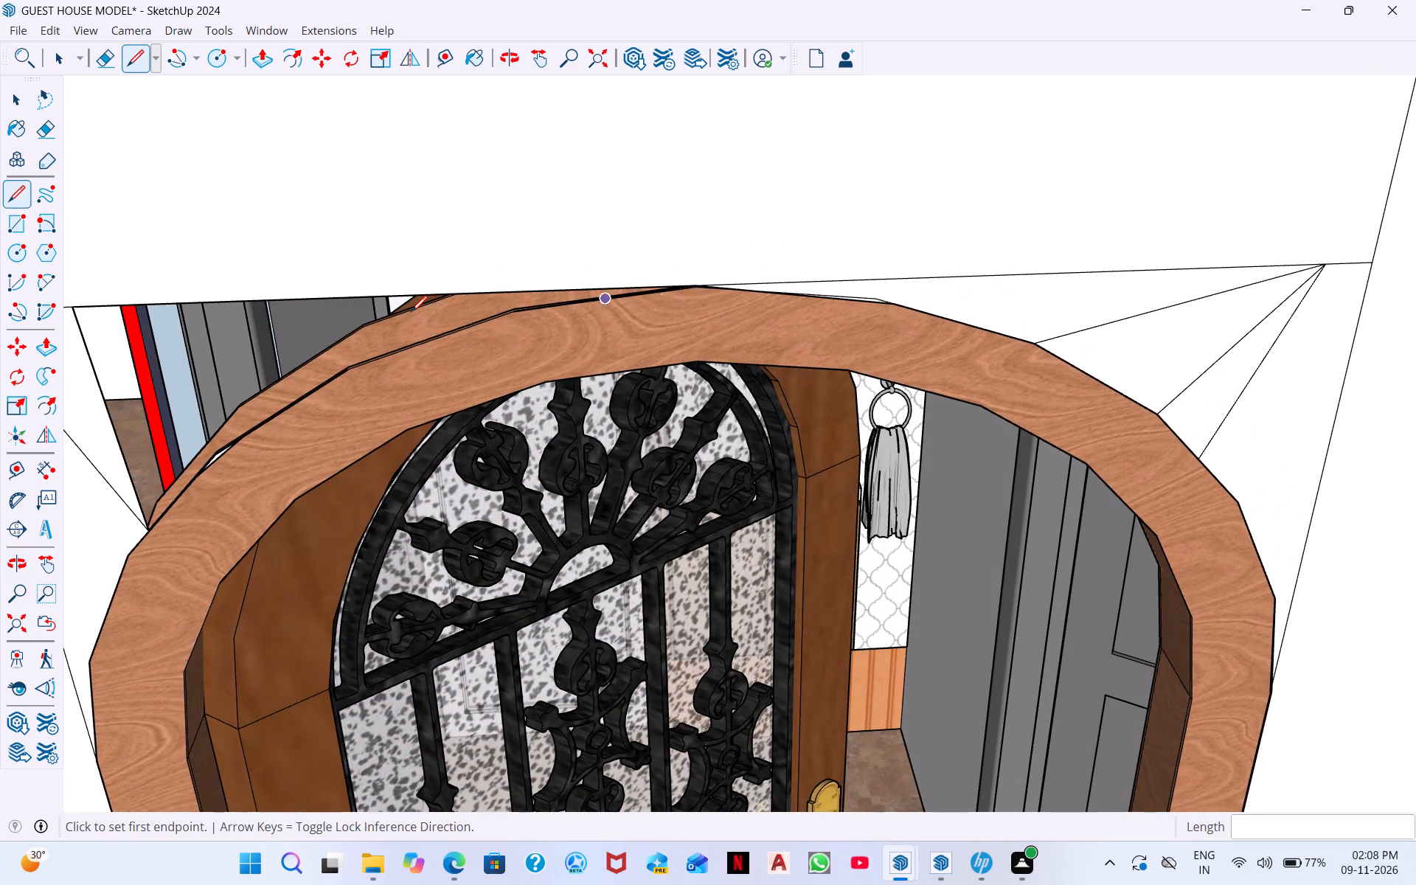
{"action": "middle_click_drag", "start_coordinate": [100, 332], "coordinate": [297, 235]}
{"action": "middle_click_drag", "start_coordinate": [474, 344], "coordinate": [435, 246]}
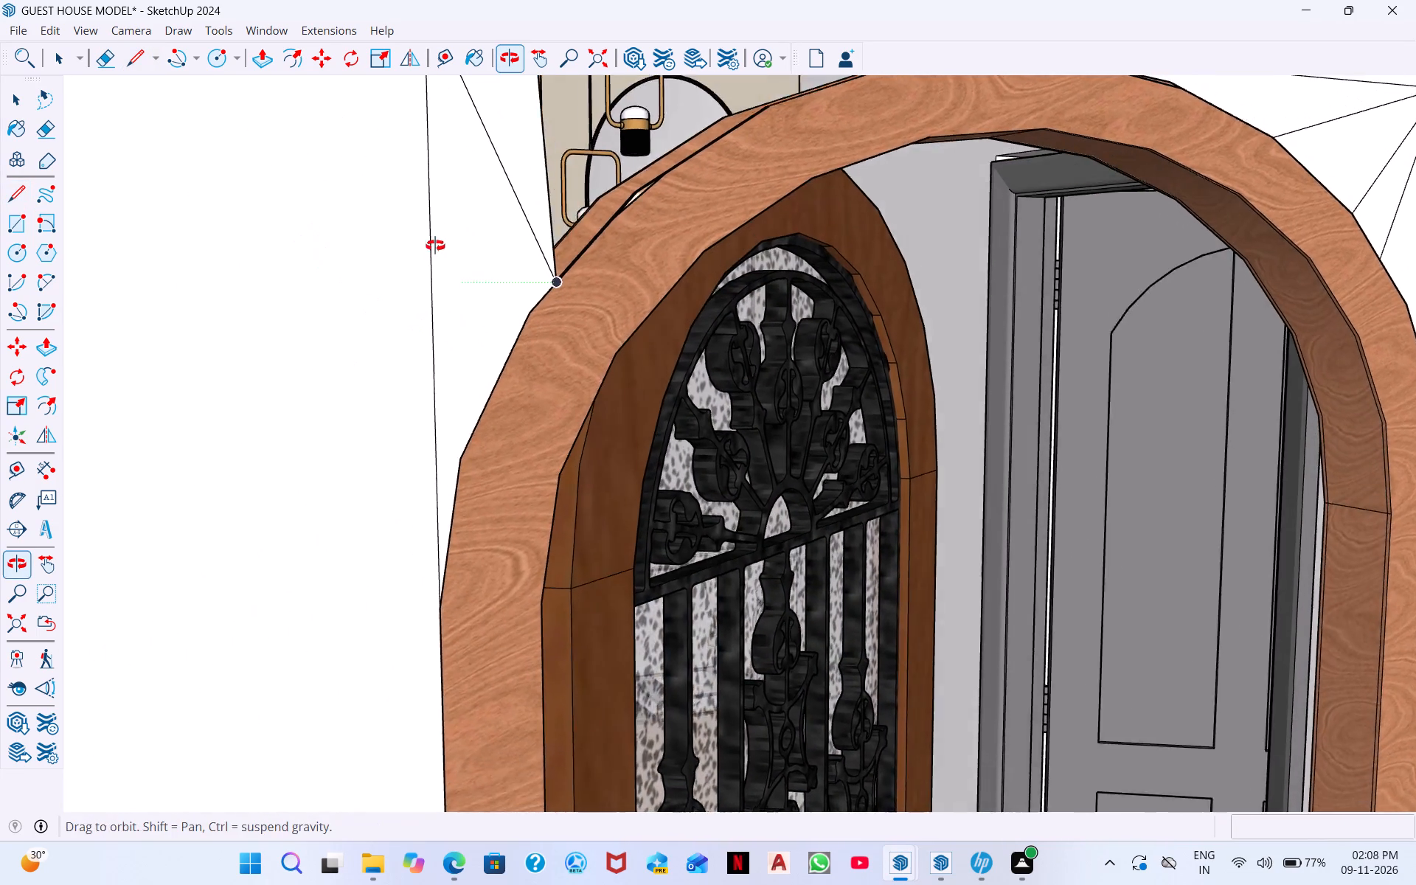
{"action": "middle_click_drag", "start_coordinate": [435, 246], "coordinate": [431, 244]}
{"action": "middle_click_drag", "start_coordinate": [524, 255], "coordinate": [437, 161]}
{"action": "middle_click_drag", "start_coordinate": [567, 164], "coordinate": [544, 283]}
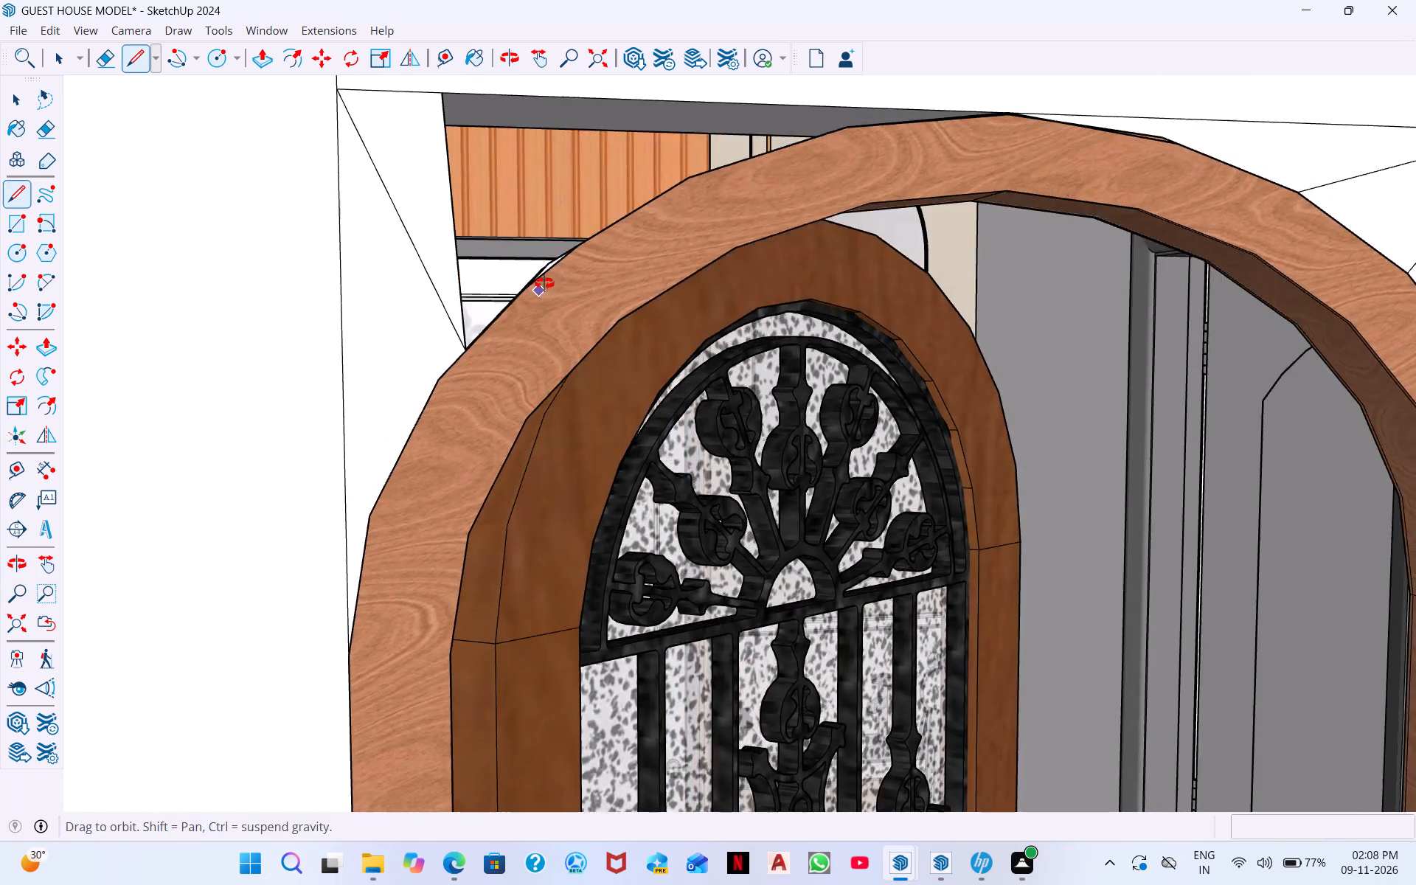
{"action": "middle_click_drag", "start_coordinate": [544, 283], "coordinate": [503, 468]}
{"action": "scroll", "coordinate": [482, 510], "scroll_direction": "up", "scroll_amount": 4}
{"action": "scroll", "coordinate": [532, 709], "scroll_direction": "down", "scroll_amount": 6}
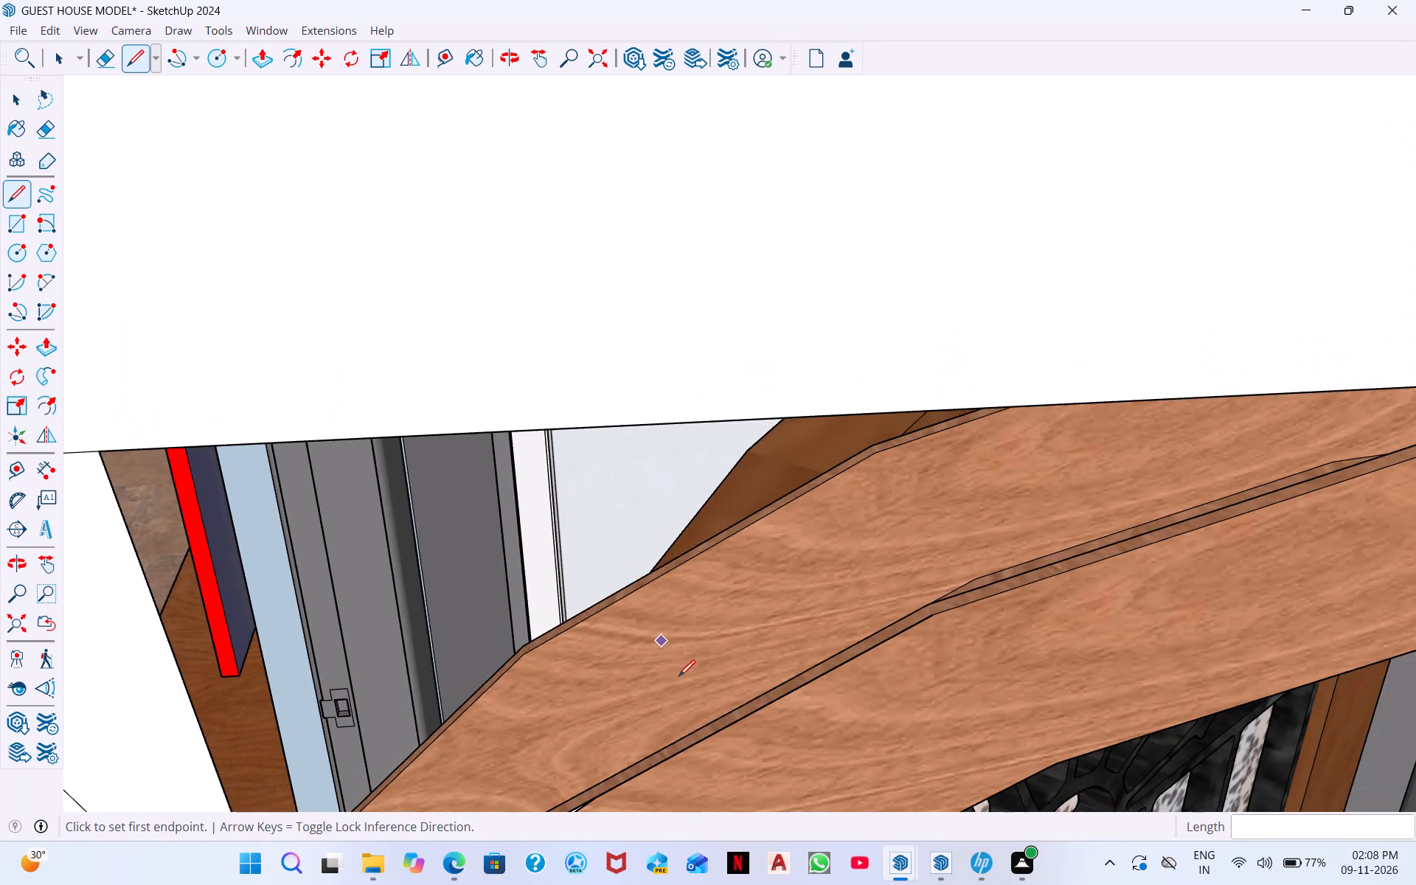
{"action": "middle_click_drag", "start_coordinate": [671, 690], "coordinate": [664, 577]}
{"action": "scroll", "coordinate": [666, 587], "scroll_direction": "down", "scroll_amount": 7}
{"action": "middle_click_drag", "start_coordinate": [605, 715], "coordinate": [641, 620]}
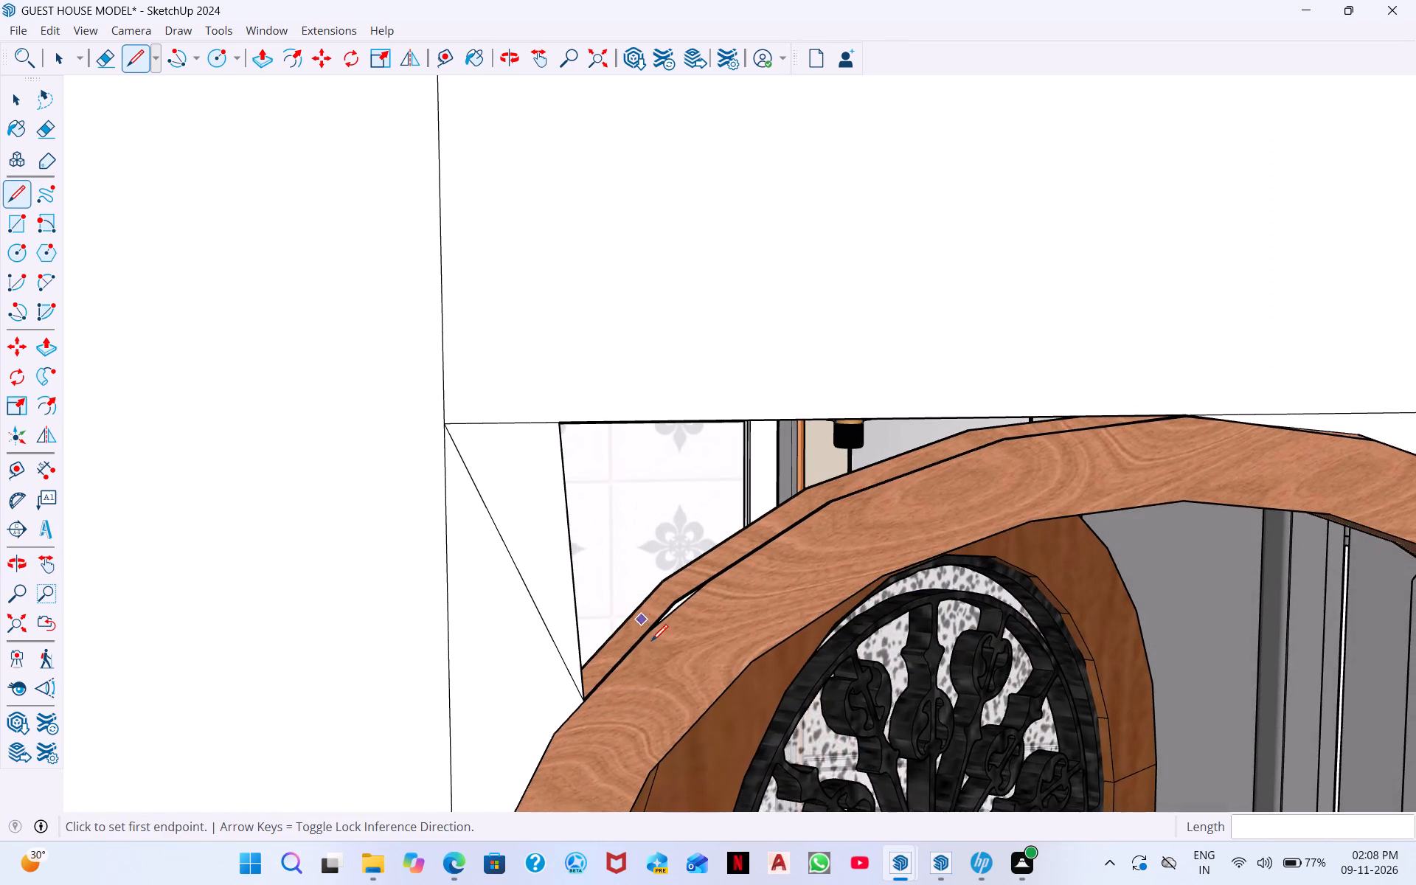
{"action": "scroll", "coordinate": [634, 670], "scroll_direction": "up", "scroll_amount": 4}
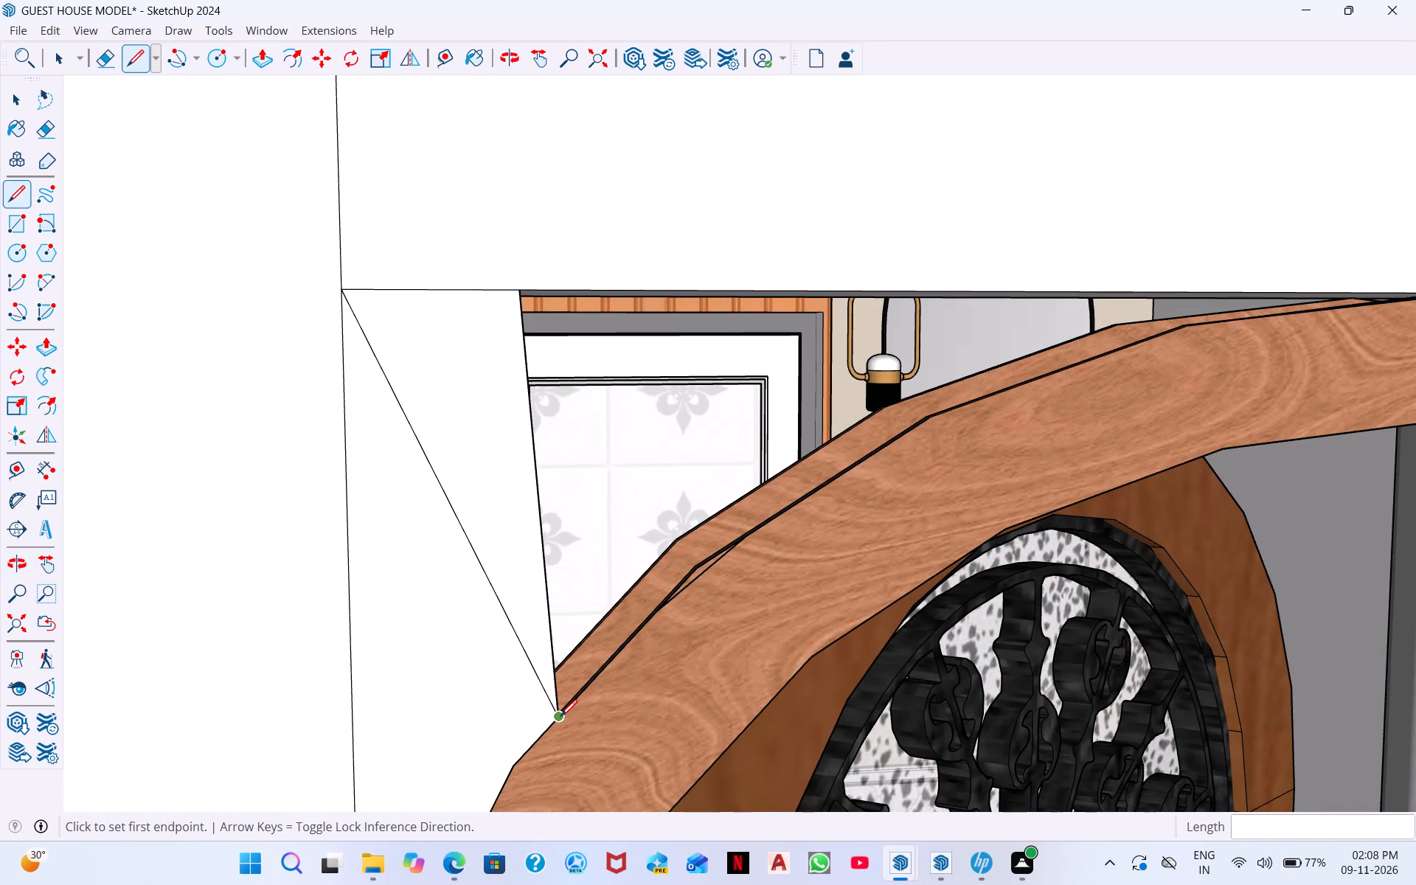
{"action": "left_click", "coordinate": [560, 716]}
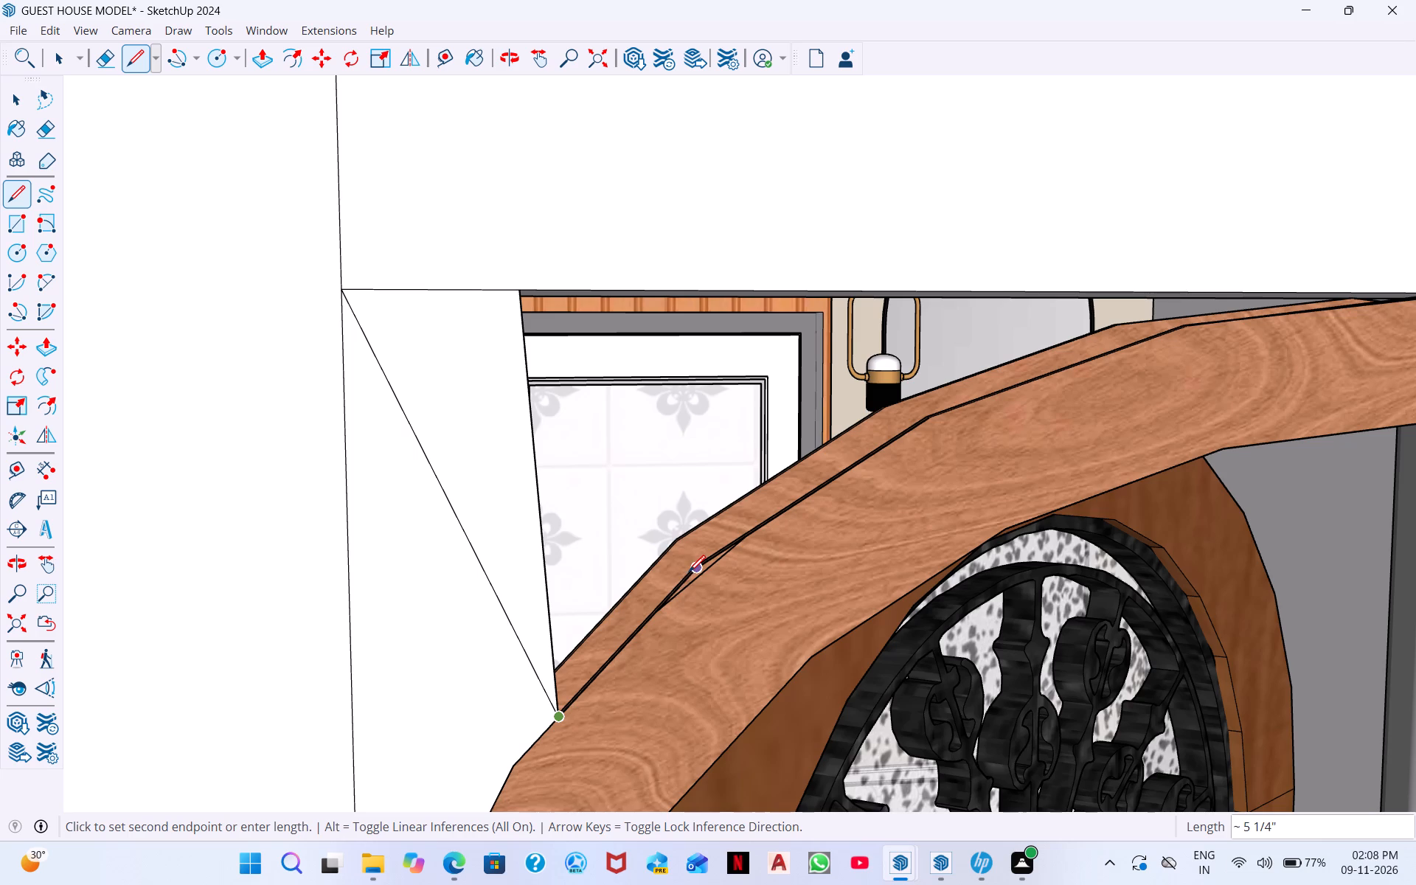
{"action": "left_click", "coordinate": [690, 571]}
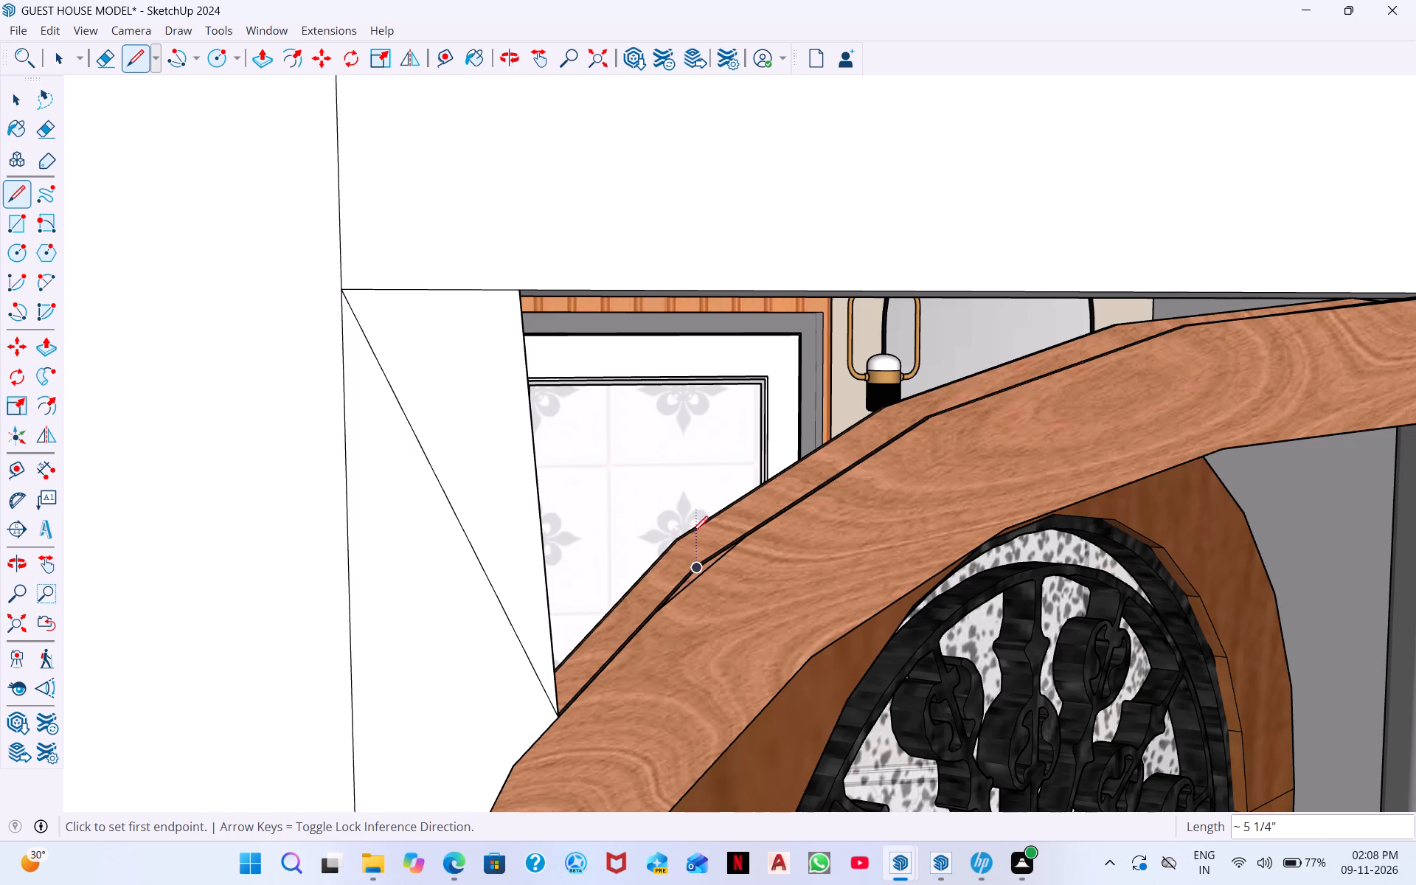
{"action": "left_click", "coordinate": [698, 566]}
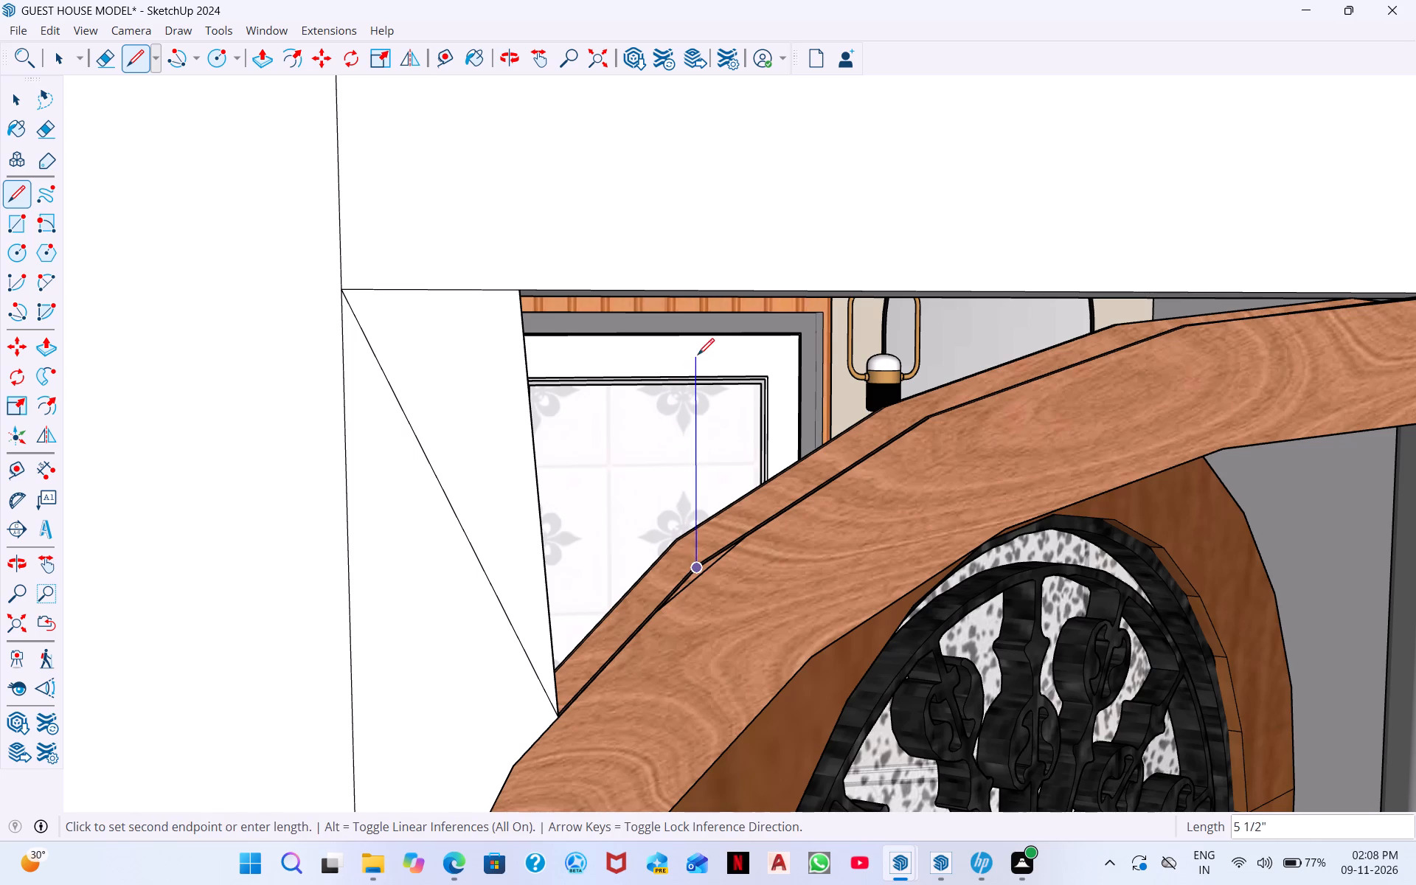
{"action": "left_click", "coordinate": [696, 288]}
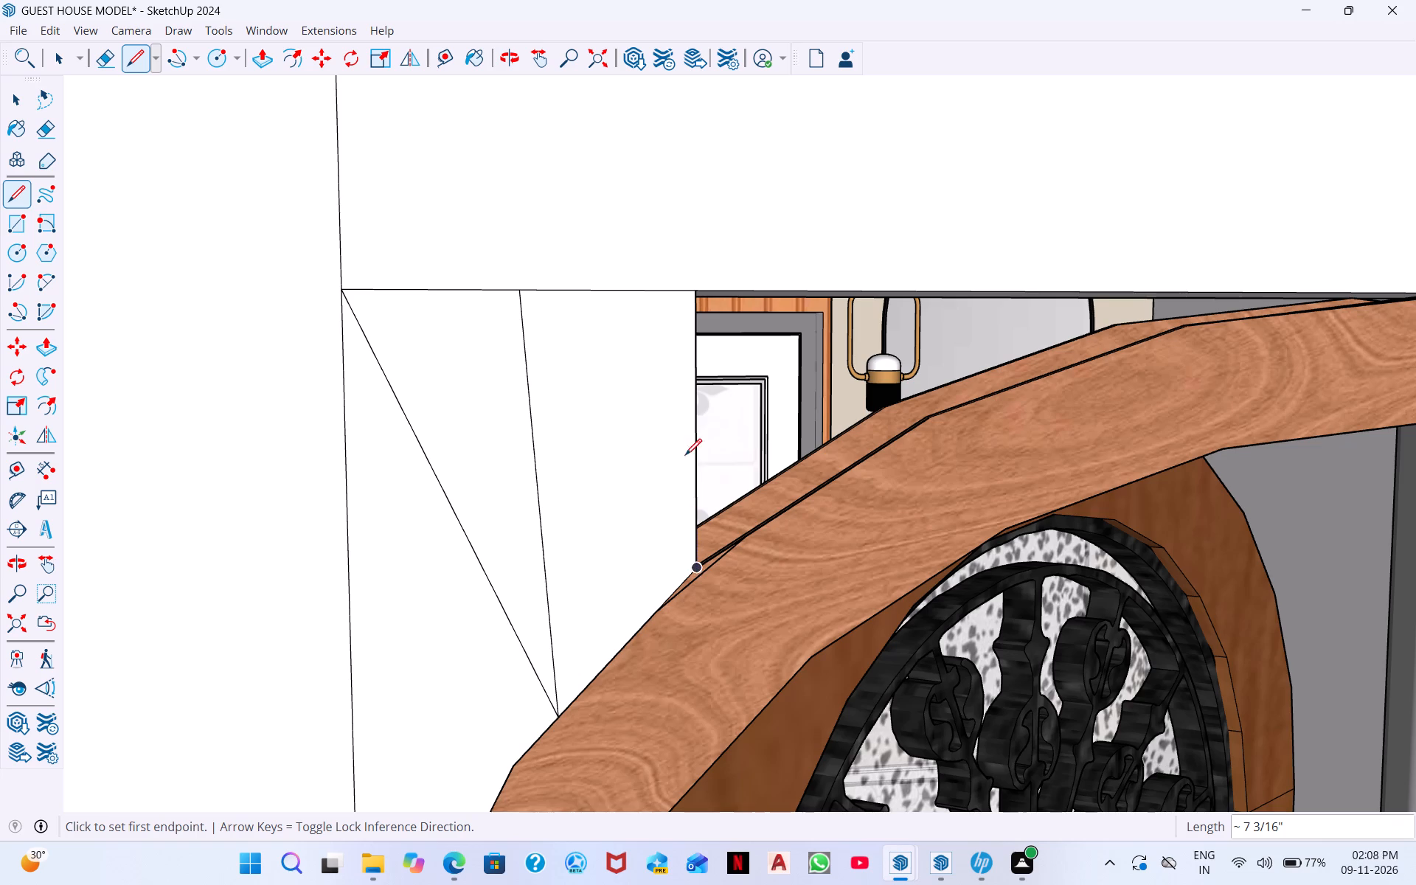
Fill the next strip of the gap with a line of about 3 5/8" along the wall's lower edge and a 4 15/16" vertical to the arch.
{"action": "left_click", "coordinate": [695, 291]}
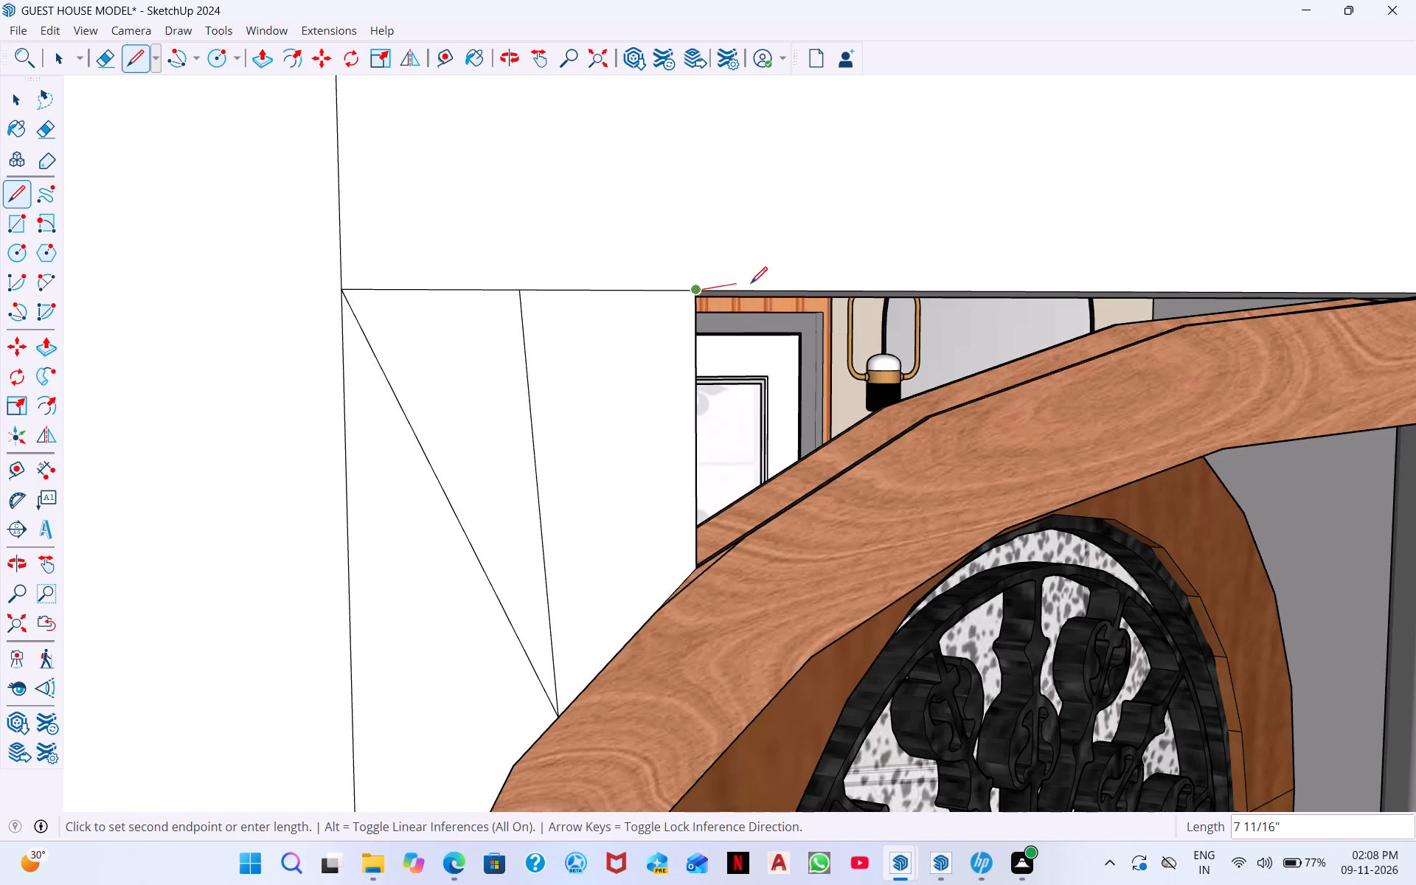
{"action": "left_click", "coordinate": [839, 286]}
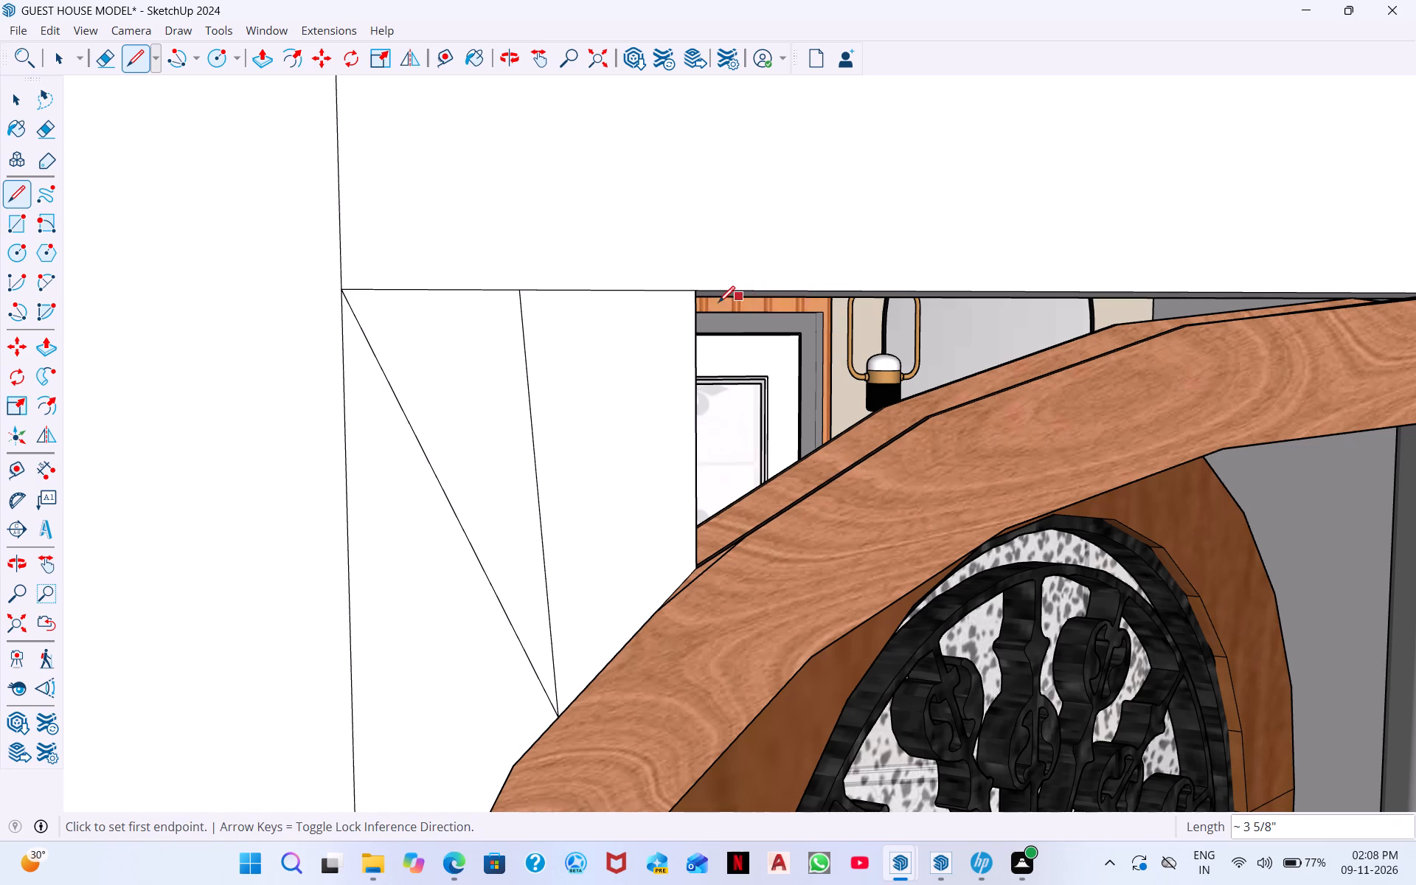
{"action": "left_click", "coordinate": [699, 290]}
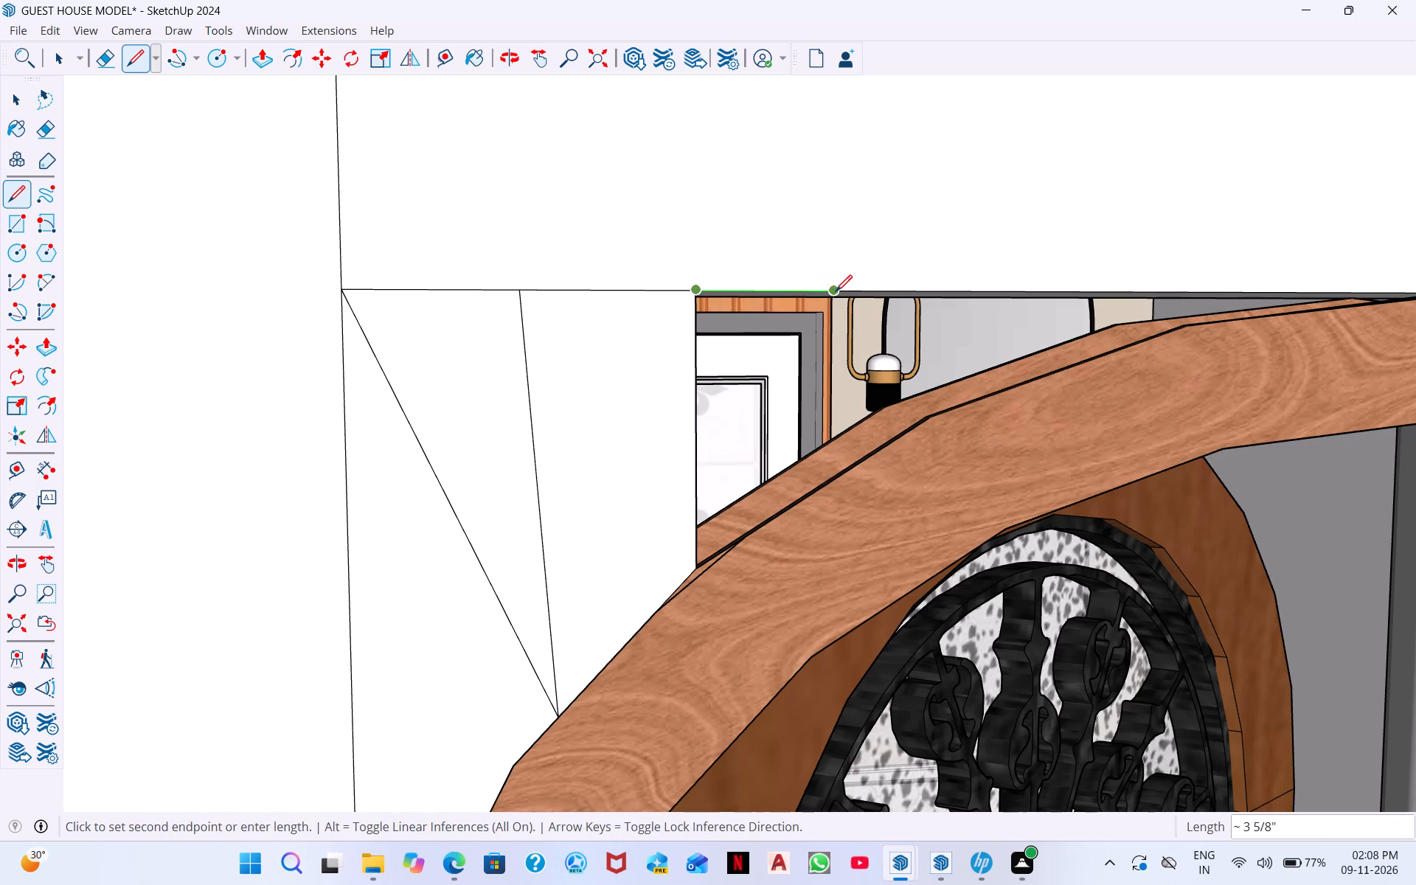
{"action": "left_click", "coordinate": [835, 291]}
{"action": "left_click", "coordinate": [834, 290]}
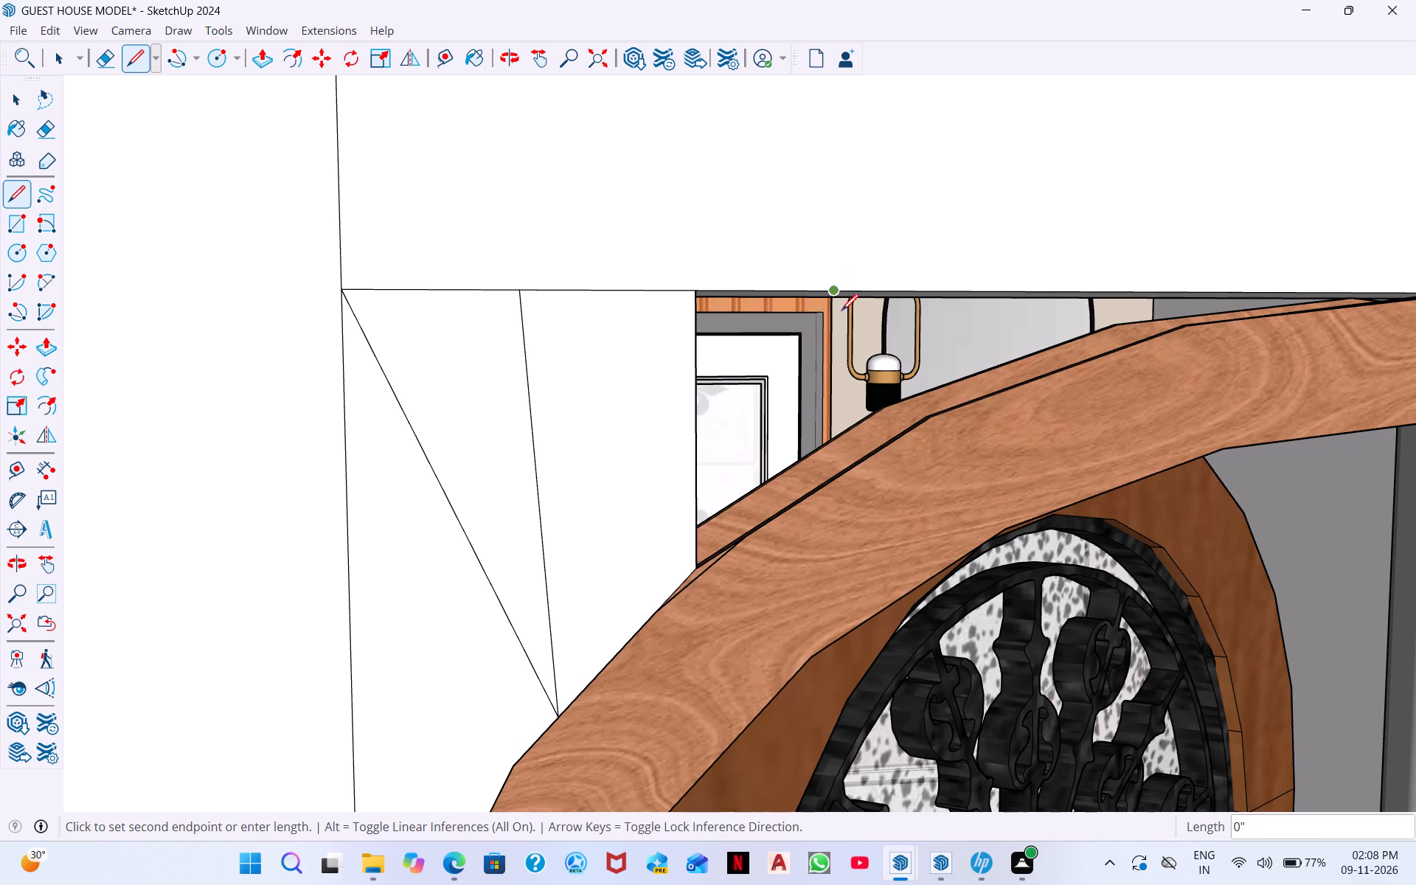
{"action": "left_click", "coordinate": [833, 479]}
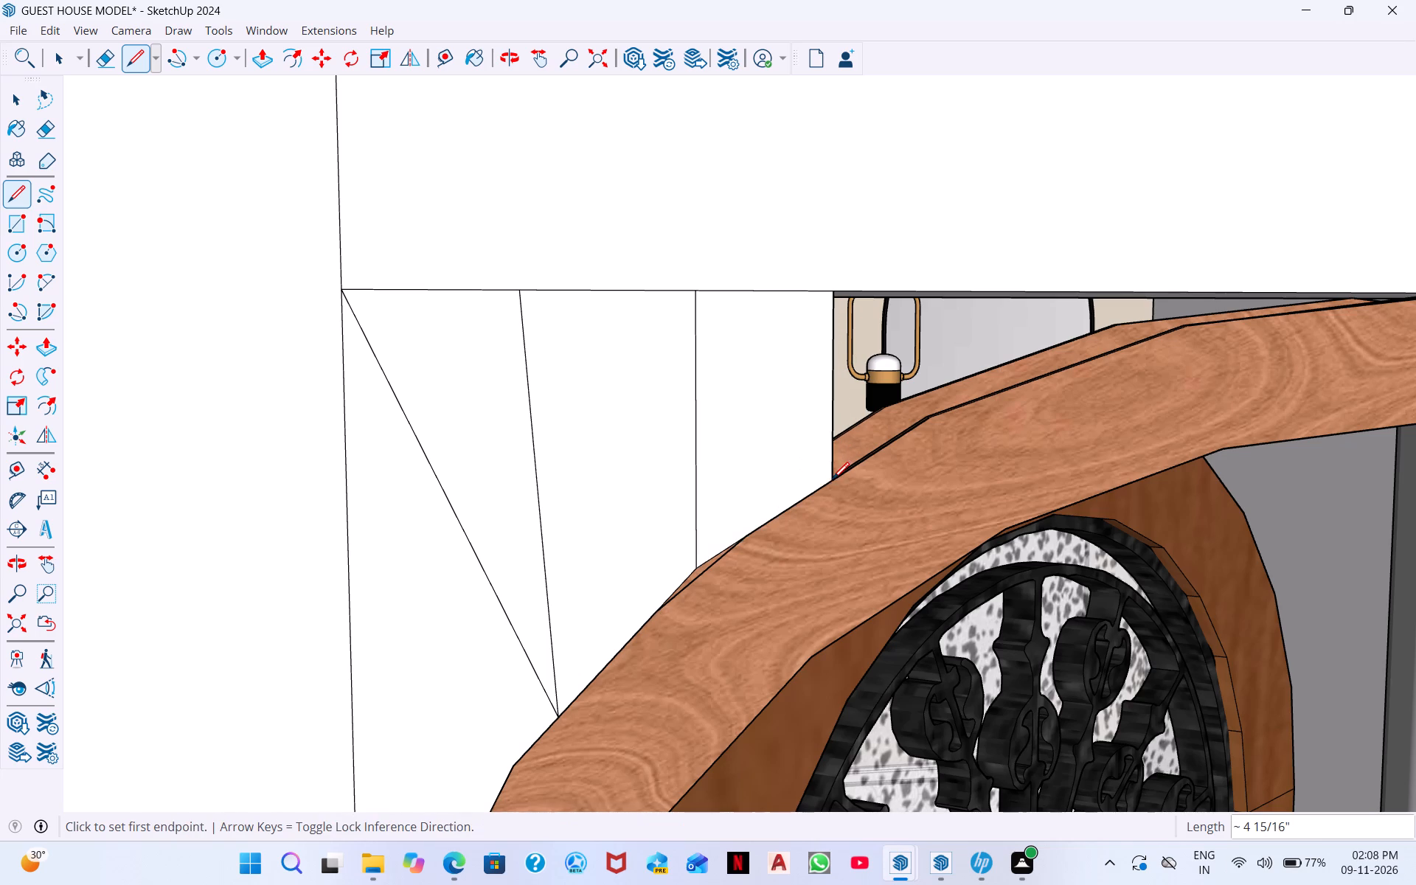
Fill the adjoining strip with a line of about 3 13/16" along the wall's lower edge, a vertical and a line along the arch.
{"action": "left_click", "coordinate": [836, 291]}
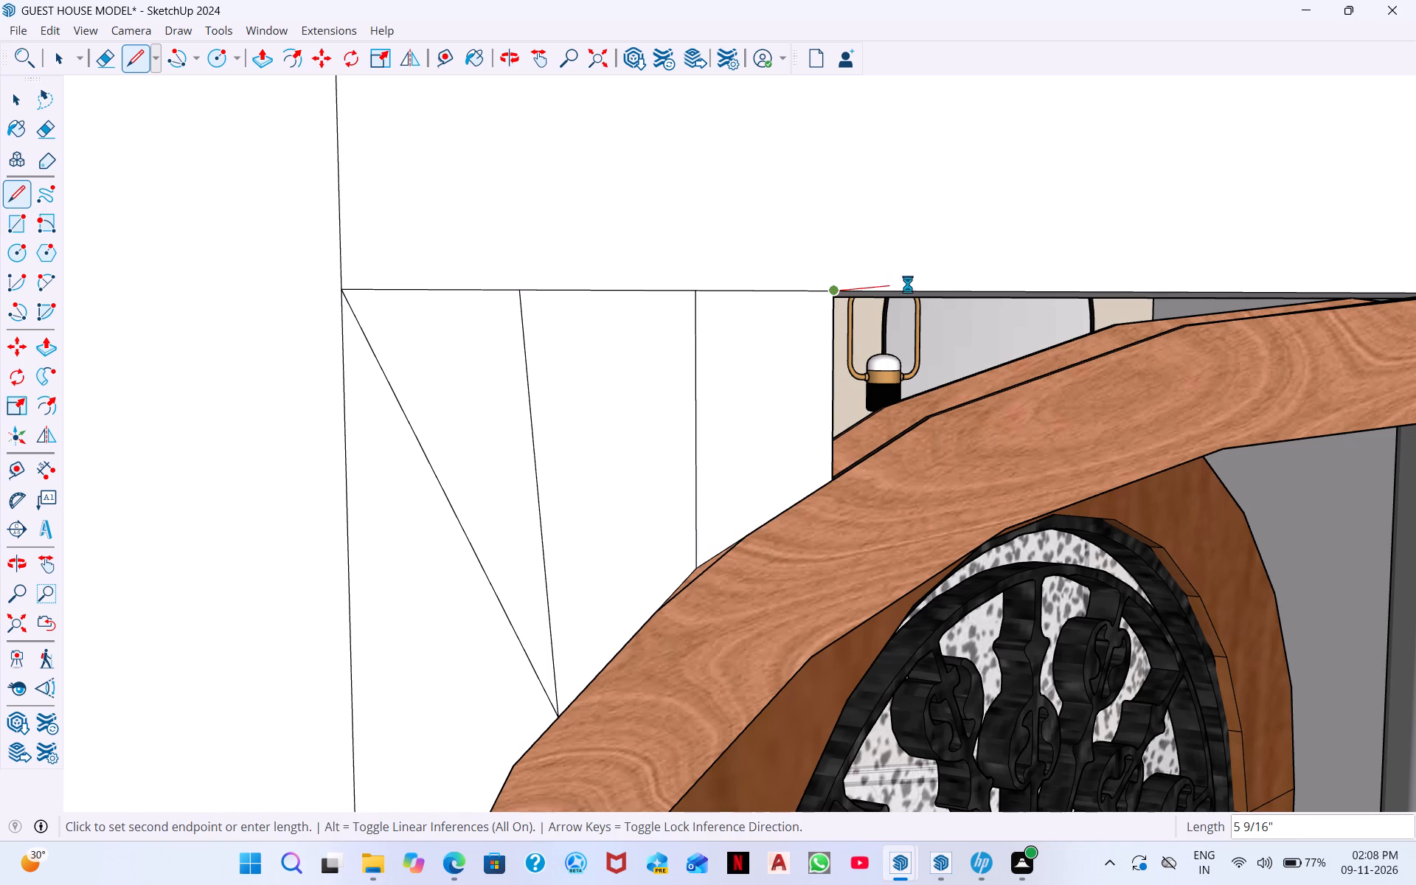
{"action": "left_click", "coordinate": [1019, 289]}
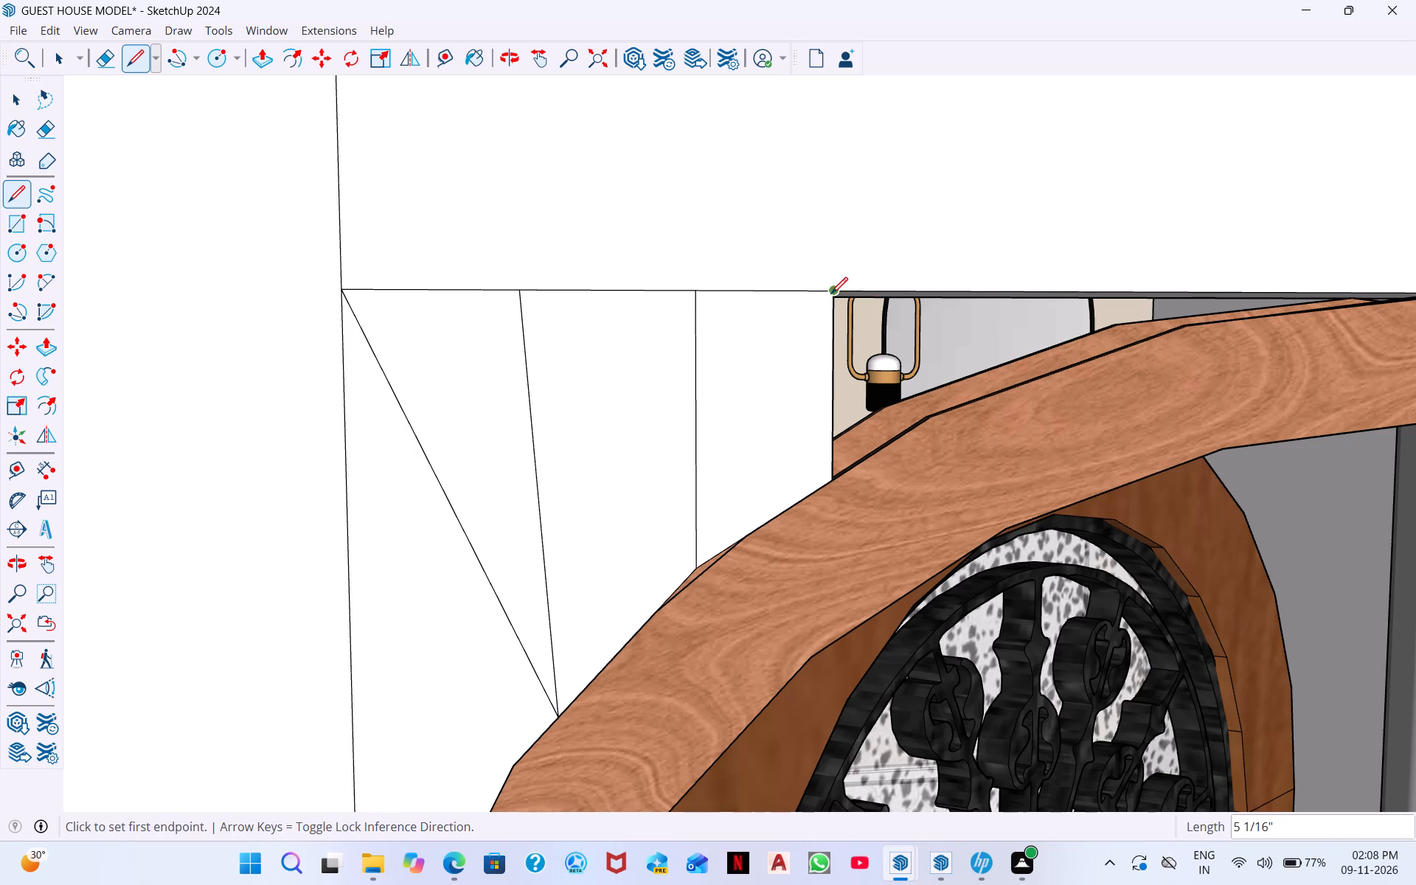
{"action": "left_click", "coordinate": [831, 292]}
{"action": "left_click", "coordinate": [974, 295]}
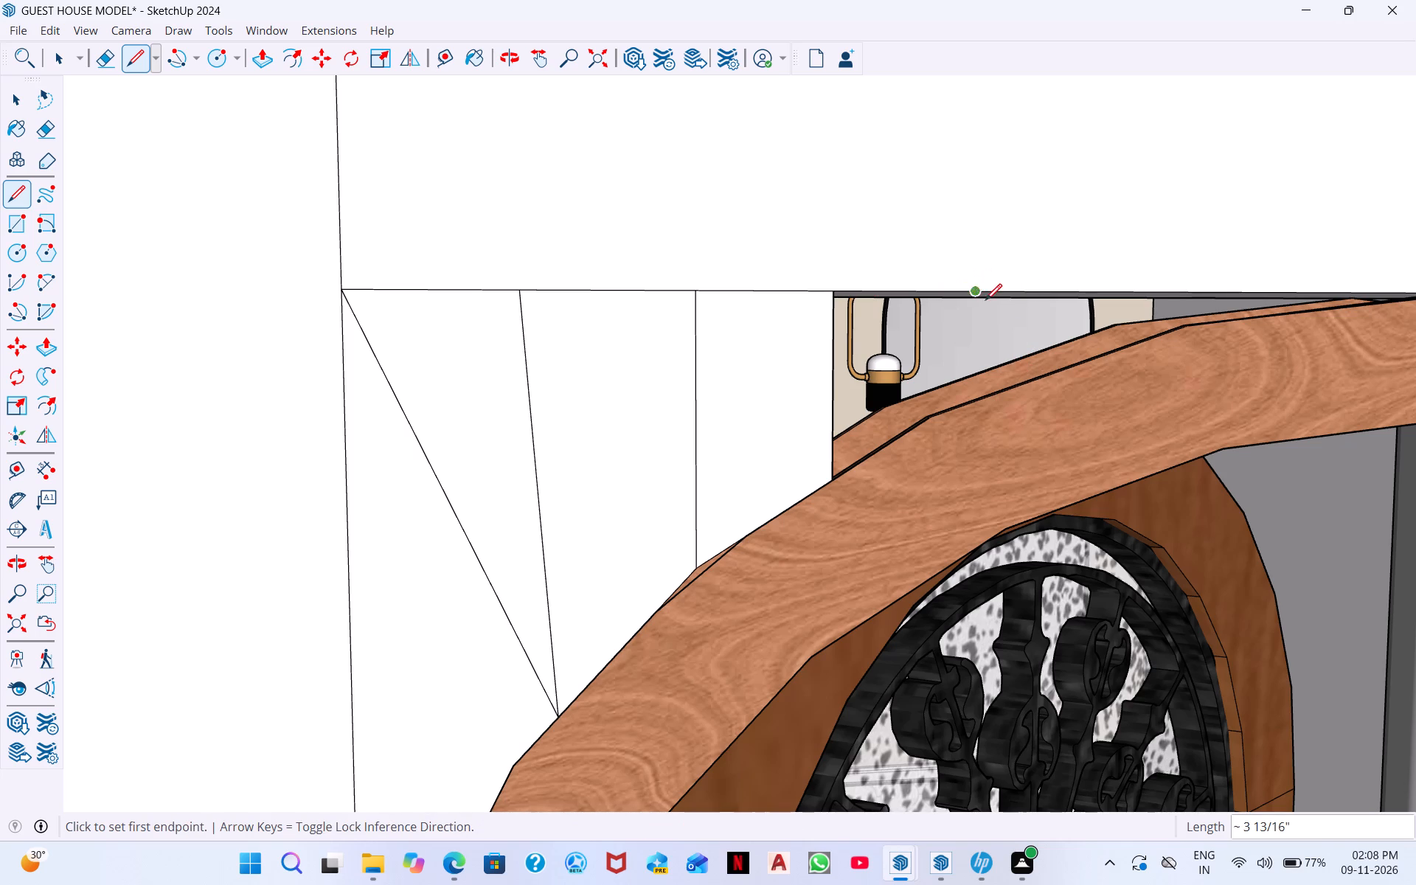
{"action": "left_click", "coordinate": [976, 291]}
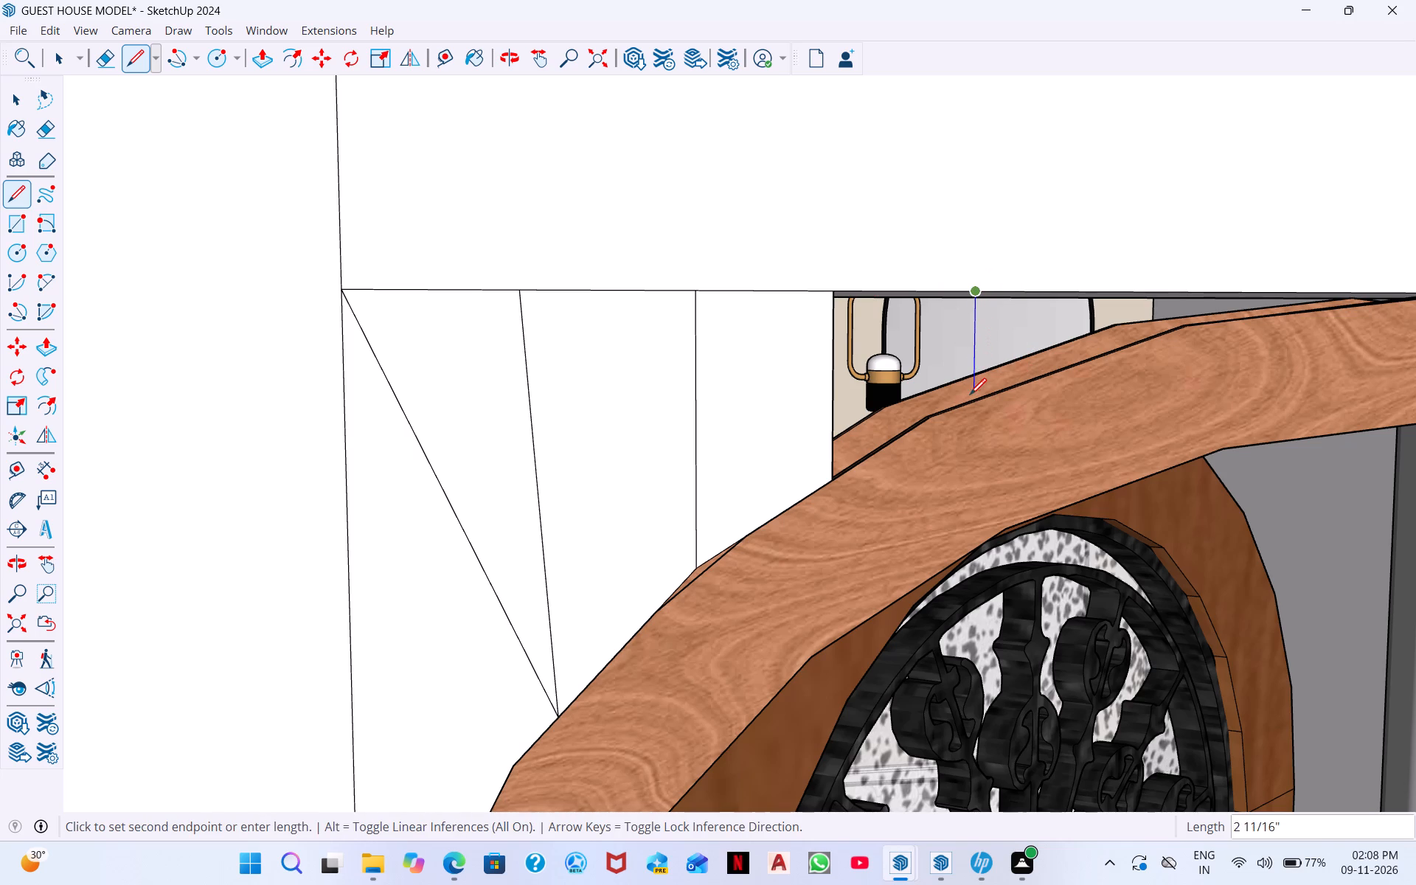
{"action": "left_click", "coordinate": [970, 402]}
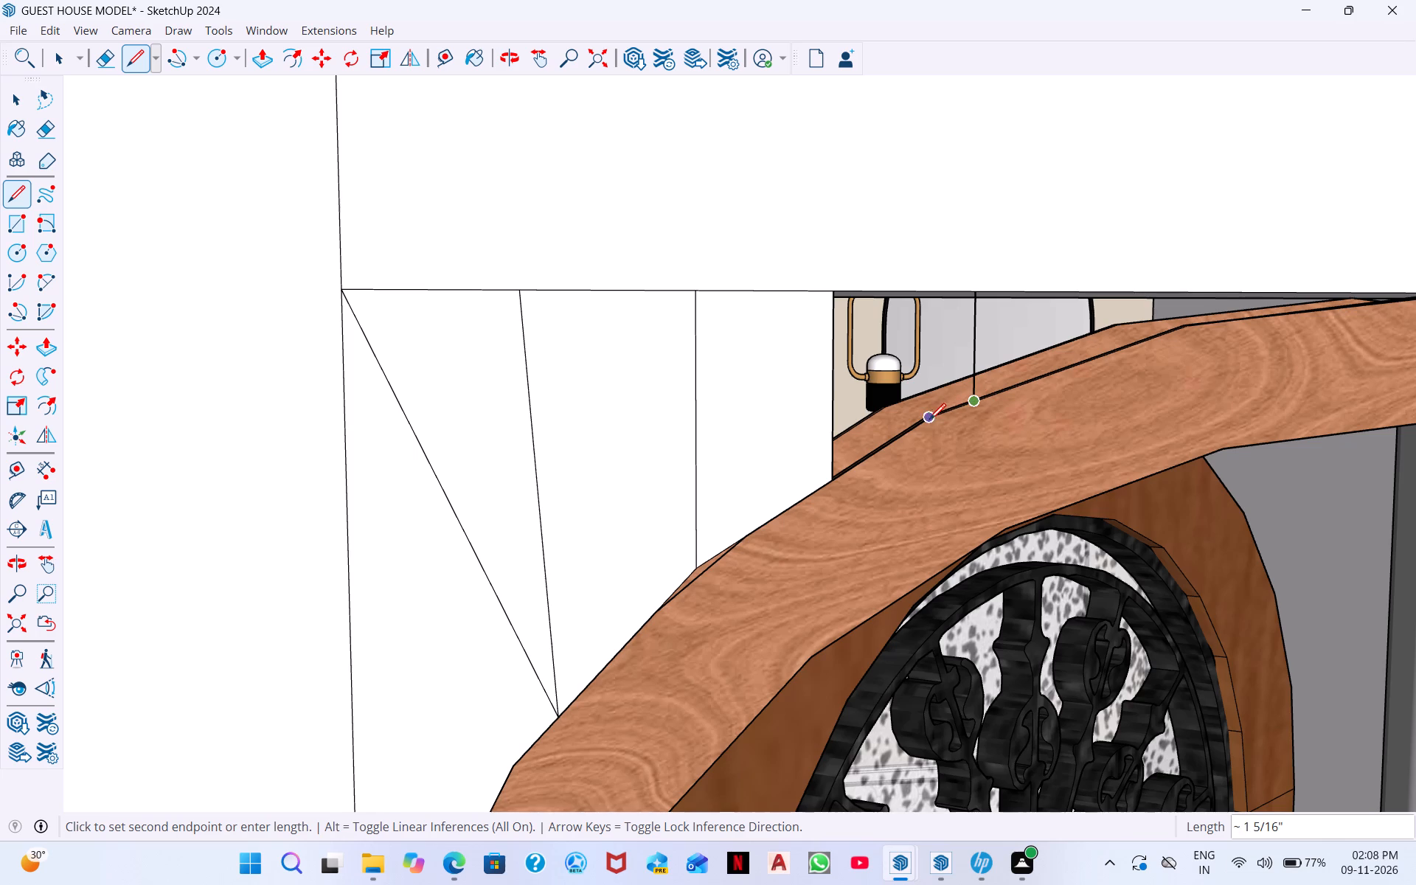
{"action": "left_click", "coordinate": [929, 417]}
Continue closing the gap with lines along the wall's lower edge and the arch, ending the next strip with a vertical of about 2 1/16".
{"action": "scroll", "coordinate": [1008, 322], "scroll_direction": "down", "scroll_amount": 3}
{"action": "middle_click_drag", "start_coordinate": [1042, 347], "coordinate": [1032, 383]}
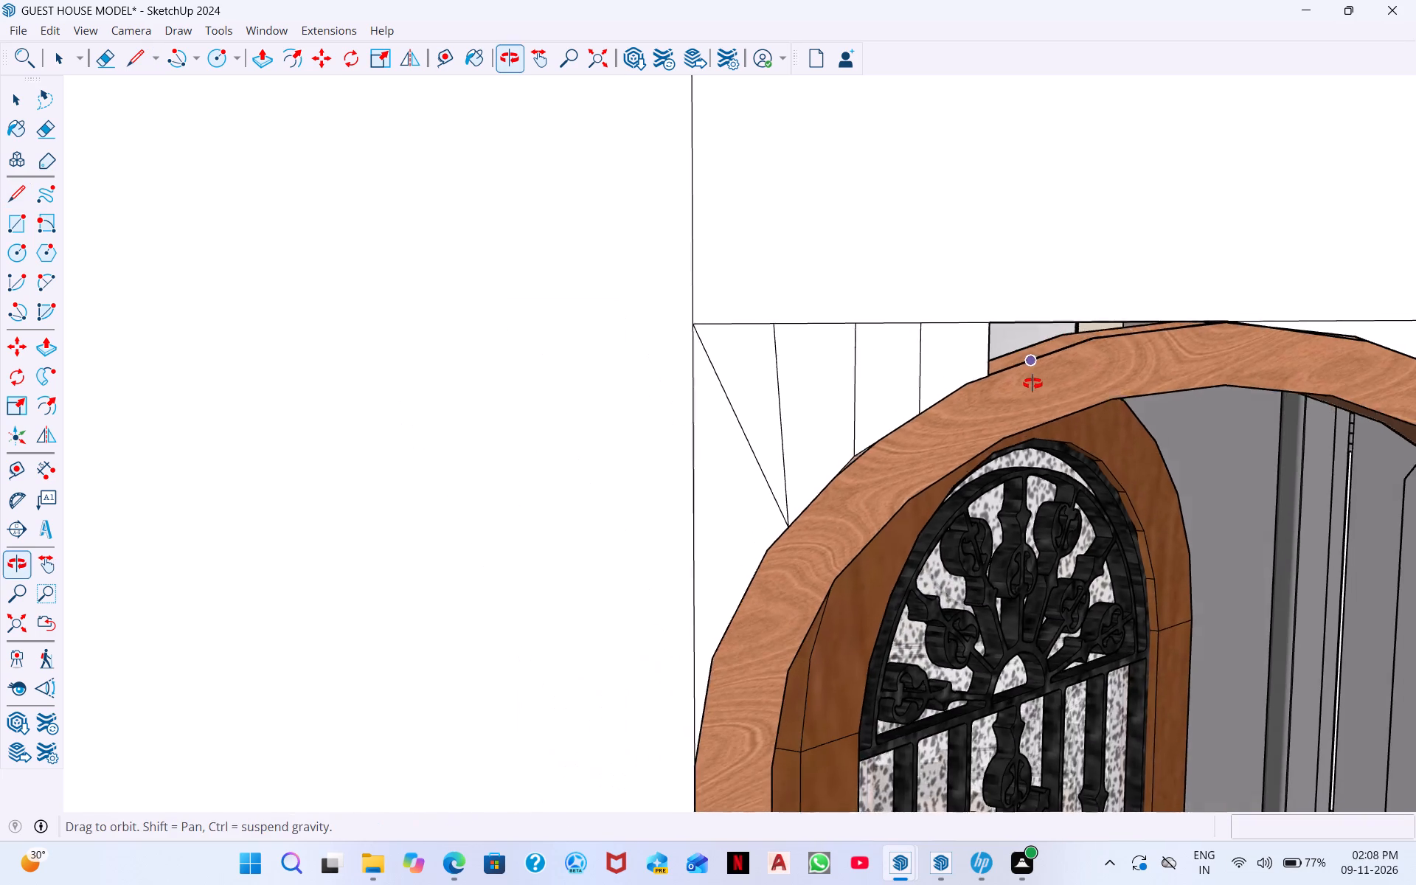
{"action": "middle_click_drag", "start_coordinate": [1032, 383], "coordinate": [1029, 398]}
{"action": "scroll", "coordinate": [1023, 400], "scroll_direction": "down", "scroll_amount": 2}
{"action": "middle_click_drag", "start_coordinate": [1004, 378], "coordinate": [1020, 313]}
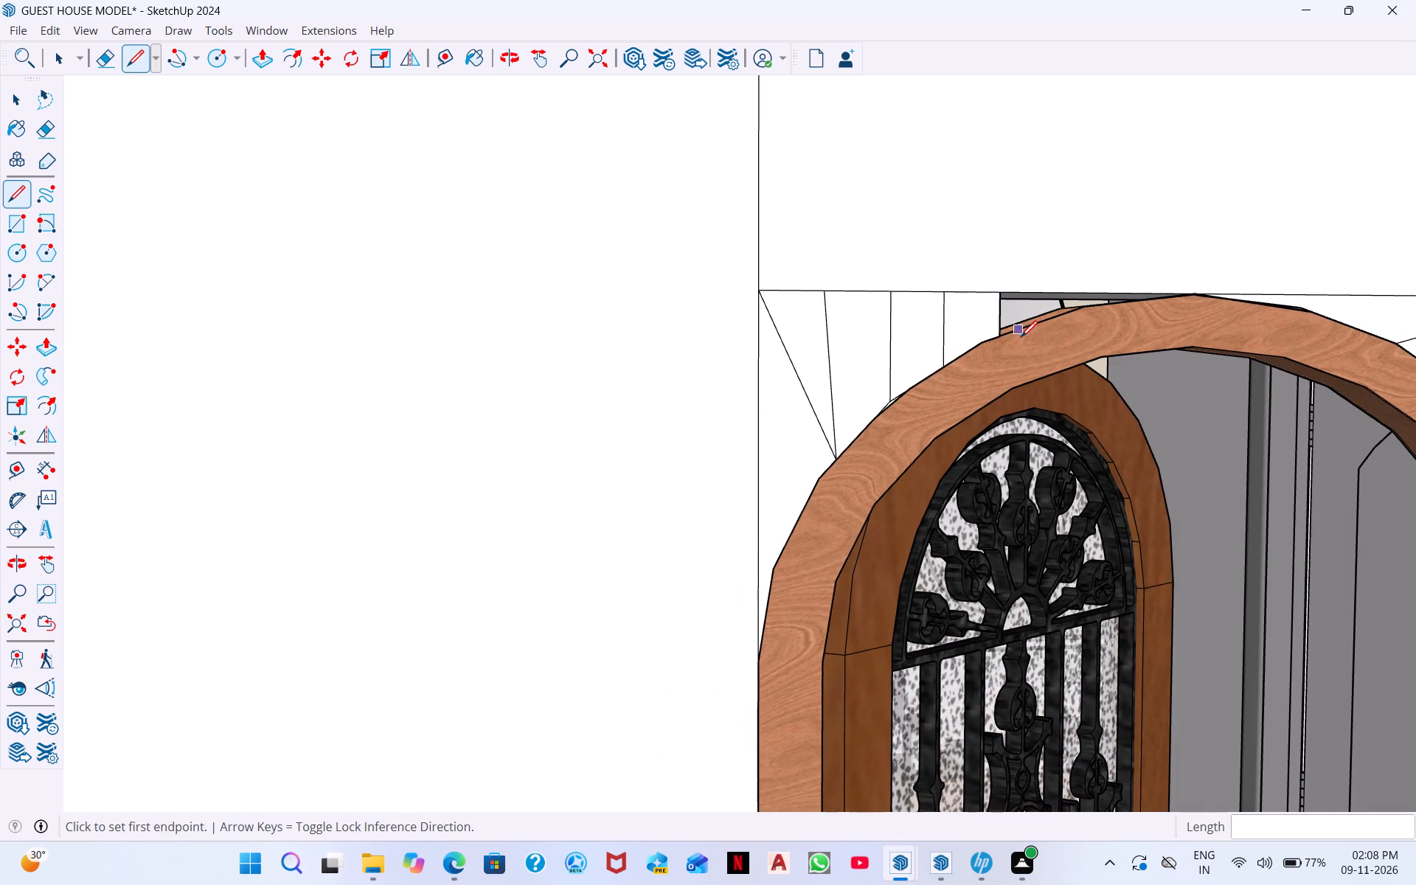
{"action": "scroll", "coordinate": [1016, 361], "scroll_direction": "up", "scroll_amount": 3}
{"action": "middle_click_drag", "start_coordinate": [1021, 347], "coordinate": [990, 420]}
{"action": "scroll", "coordinate": [993, 372], "scroll_direction": "up", "scroll_amount": 9}
{"action": "scroll", "coordinate": [945, 326], "scroll_direction": "down", "scroll_amount": 10}
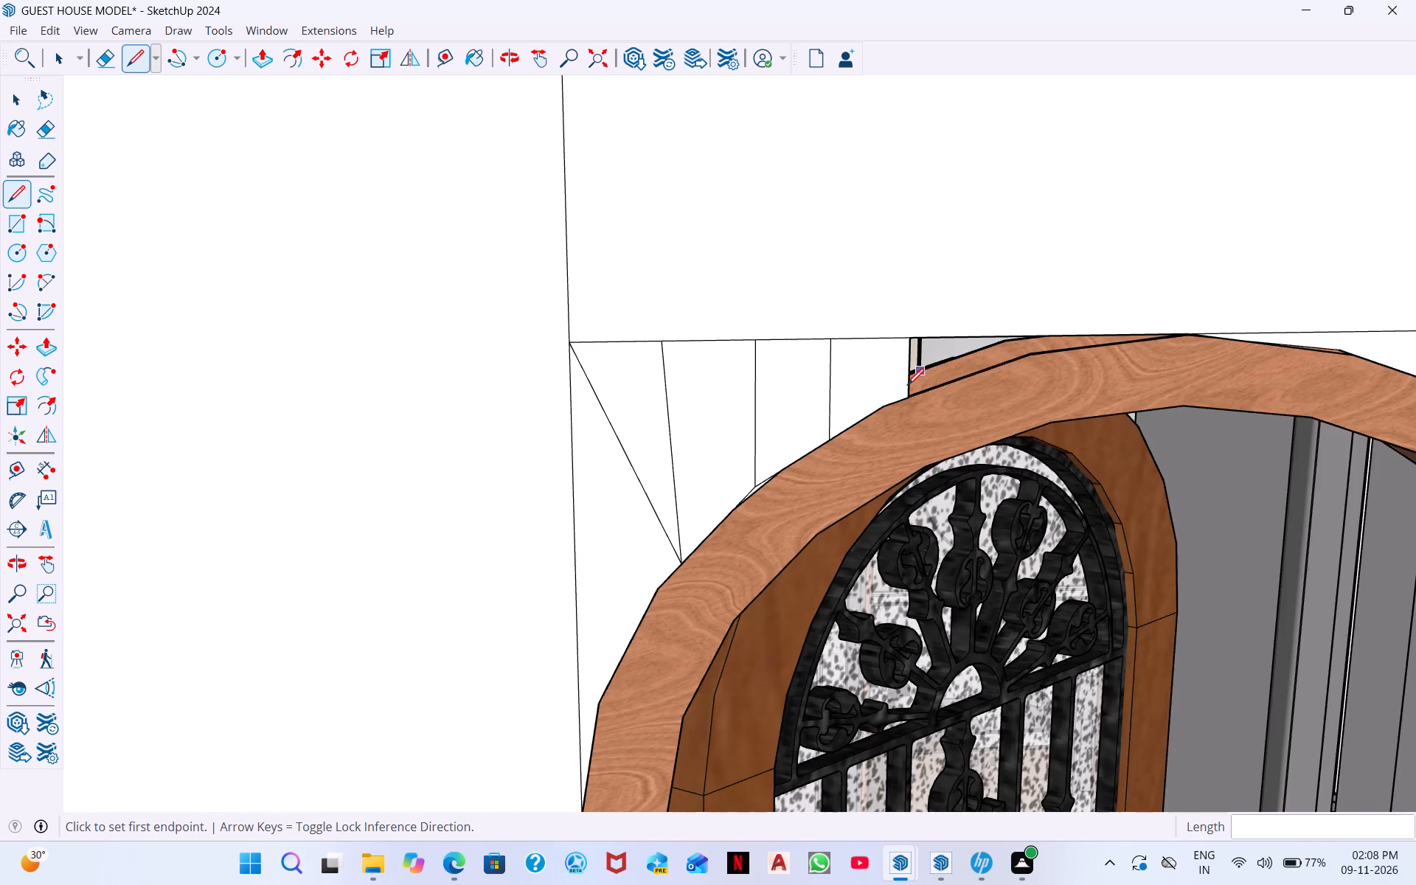
{"action": "middle_click_drag", "start_coordinate": [907, 385], "coordinate": [906, 323]}
{"action": "left_click", "coordinate": [906, 254]}
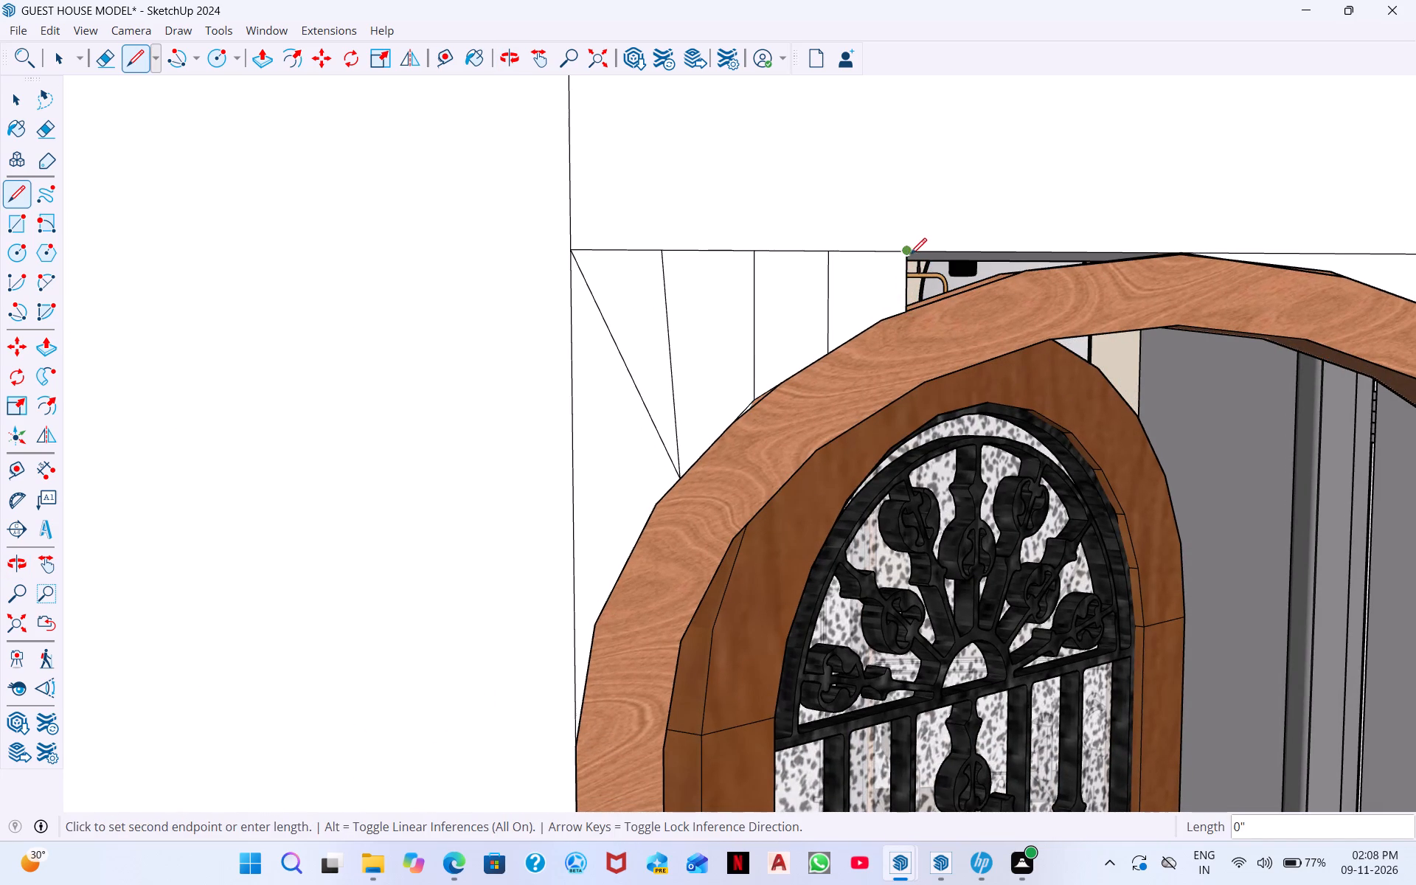
{"action": "left_click", "coordinate": [988, 250]}
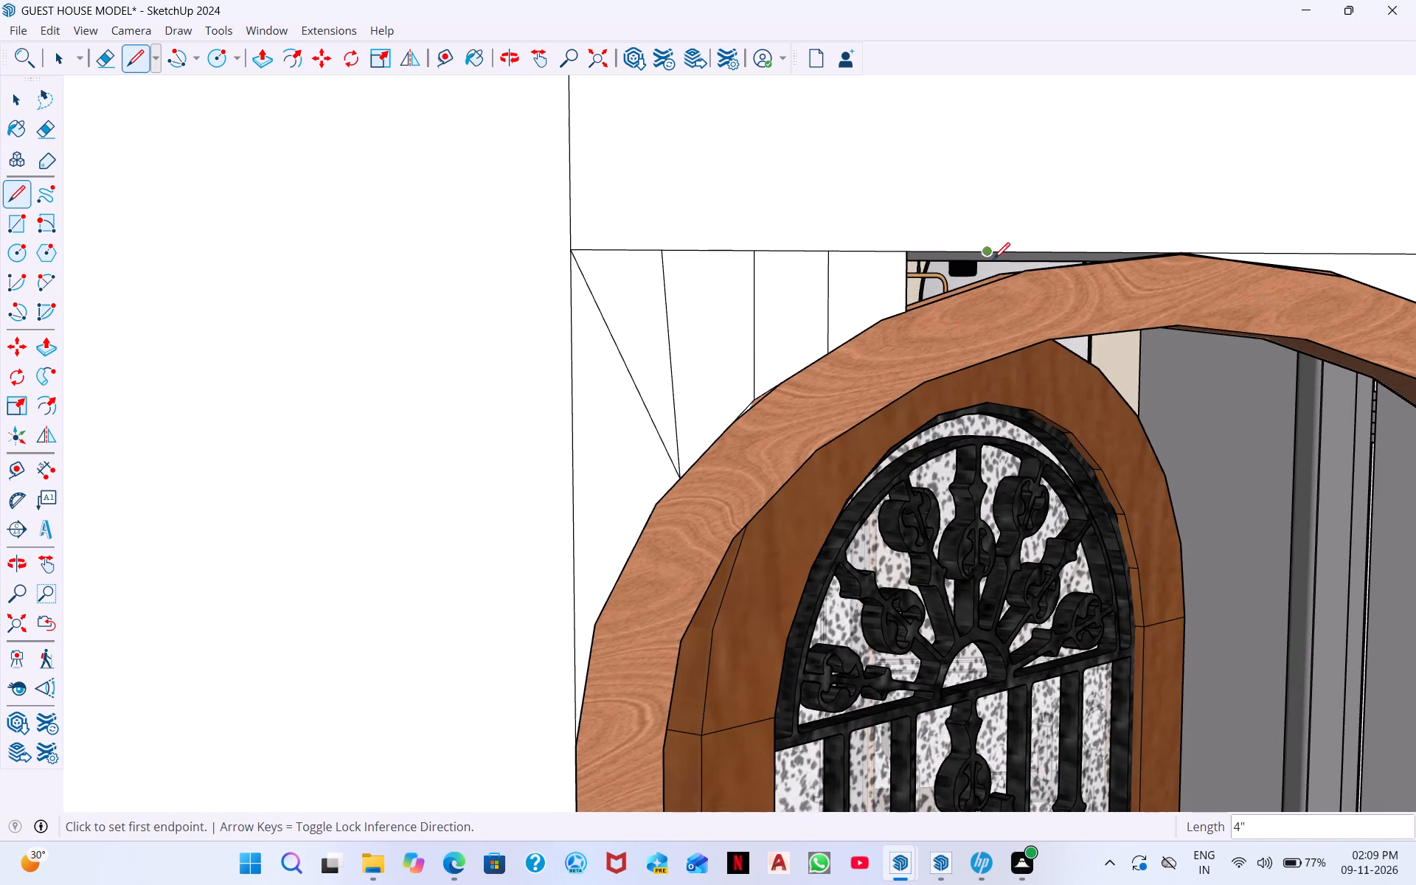
{"action": "left_click", "coordinate": [991, 282]}
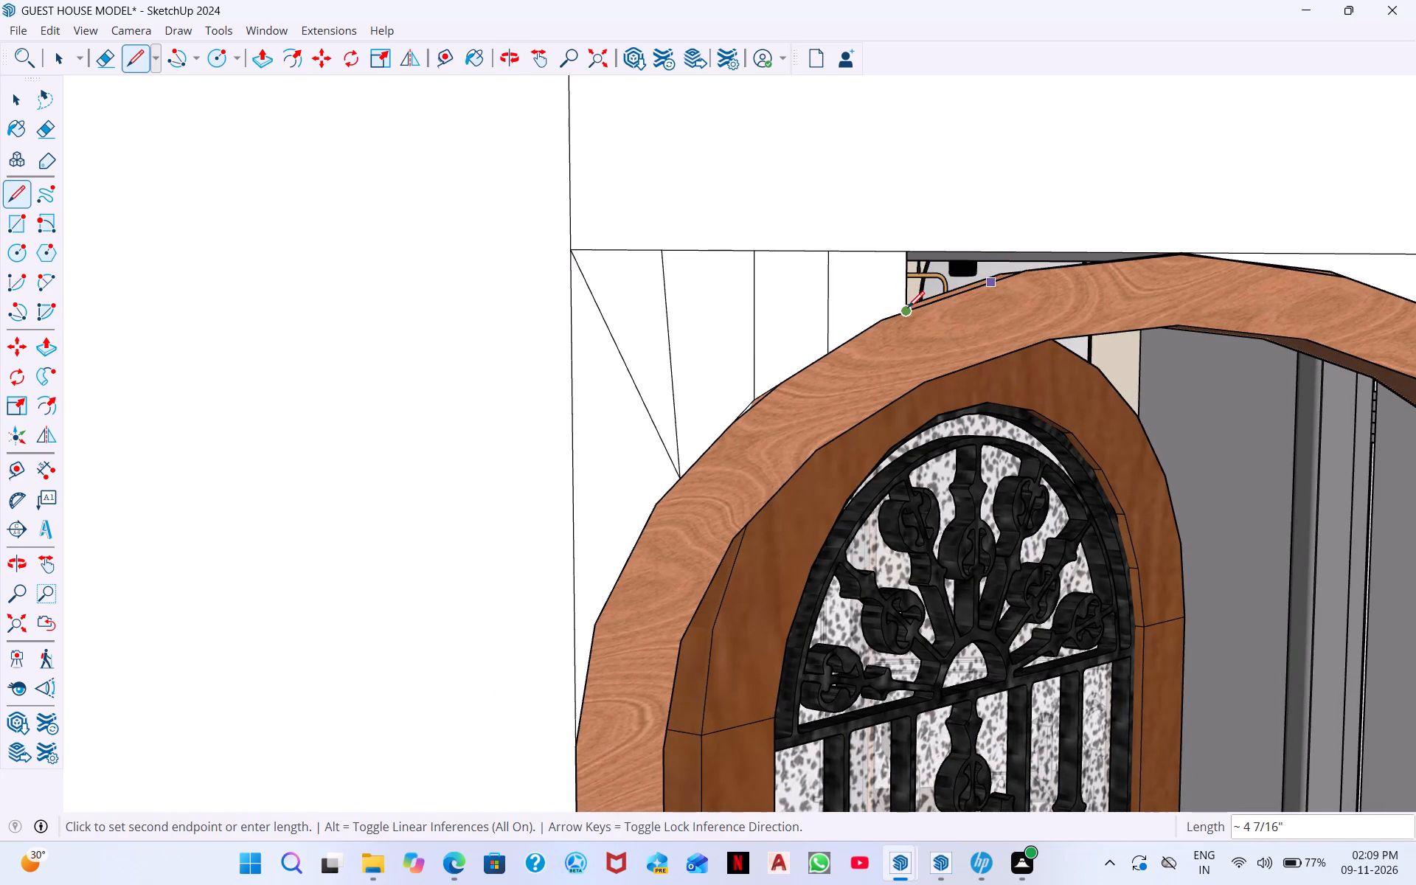
{"action": "left_click", "coordinate": [906, 309]}
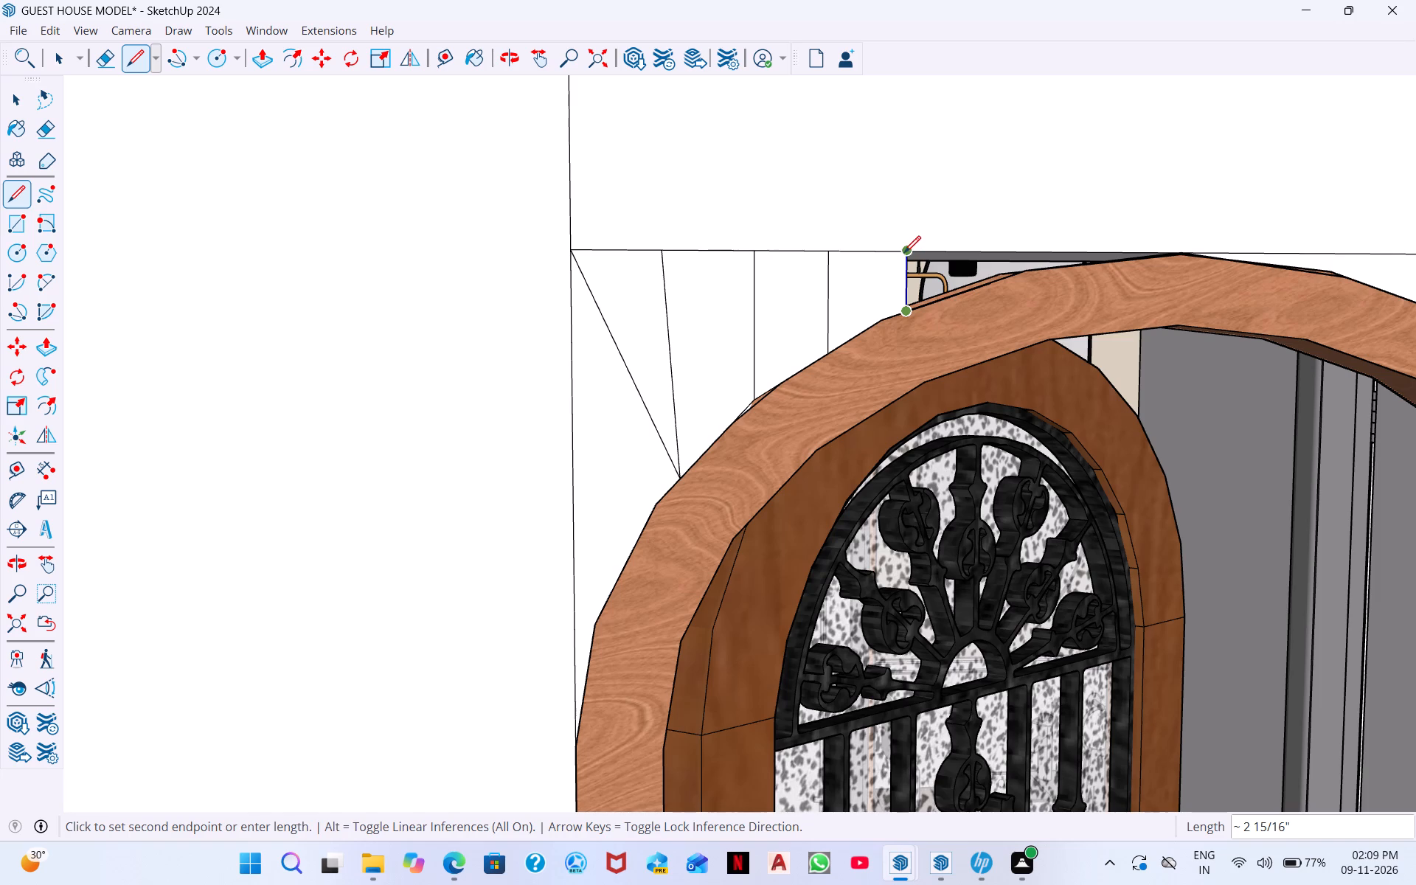
{"action": "left_click", "coordinate": [904, 252]}
{"action": "left_click", "coordinate": [967, 251]}
{"action": "left_click", "coordinate": [959, 294]}
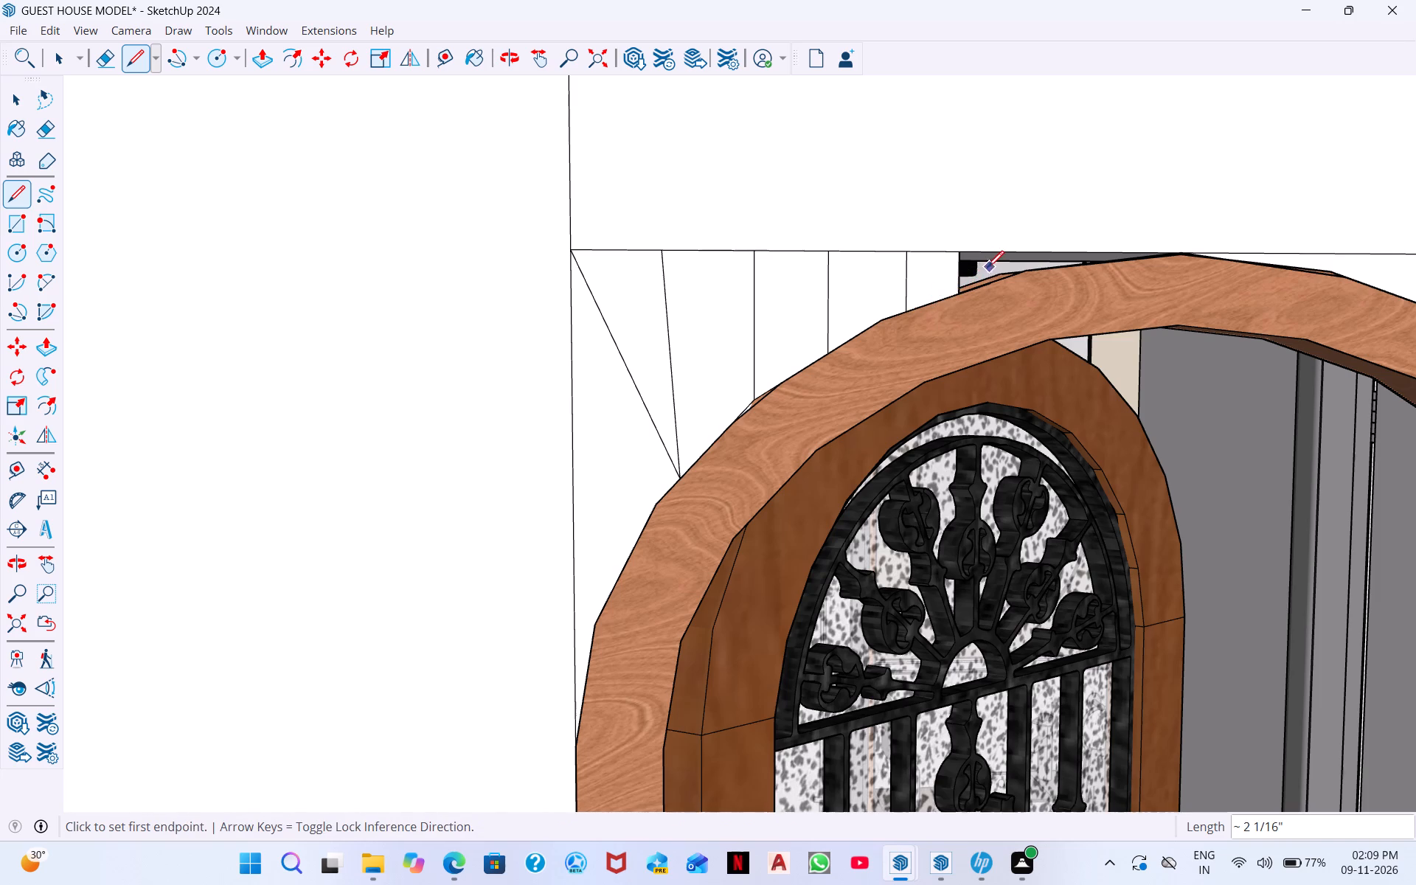
Fill the next strip toward the arch's crown with a line of about 1 9/16" along the wall's lower edge and a 1 9/16" vertical.
{"action": "scroll", "coordinate": [1001, 249], "scroll_direction": "down", "scroll_amount": 1}
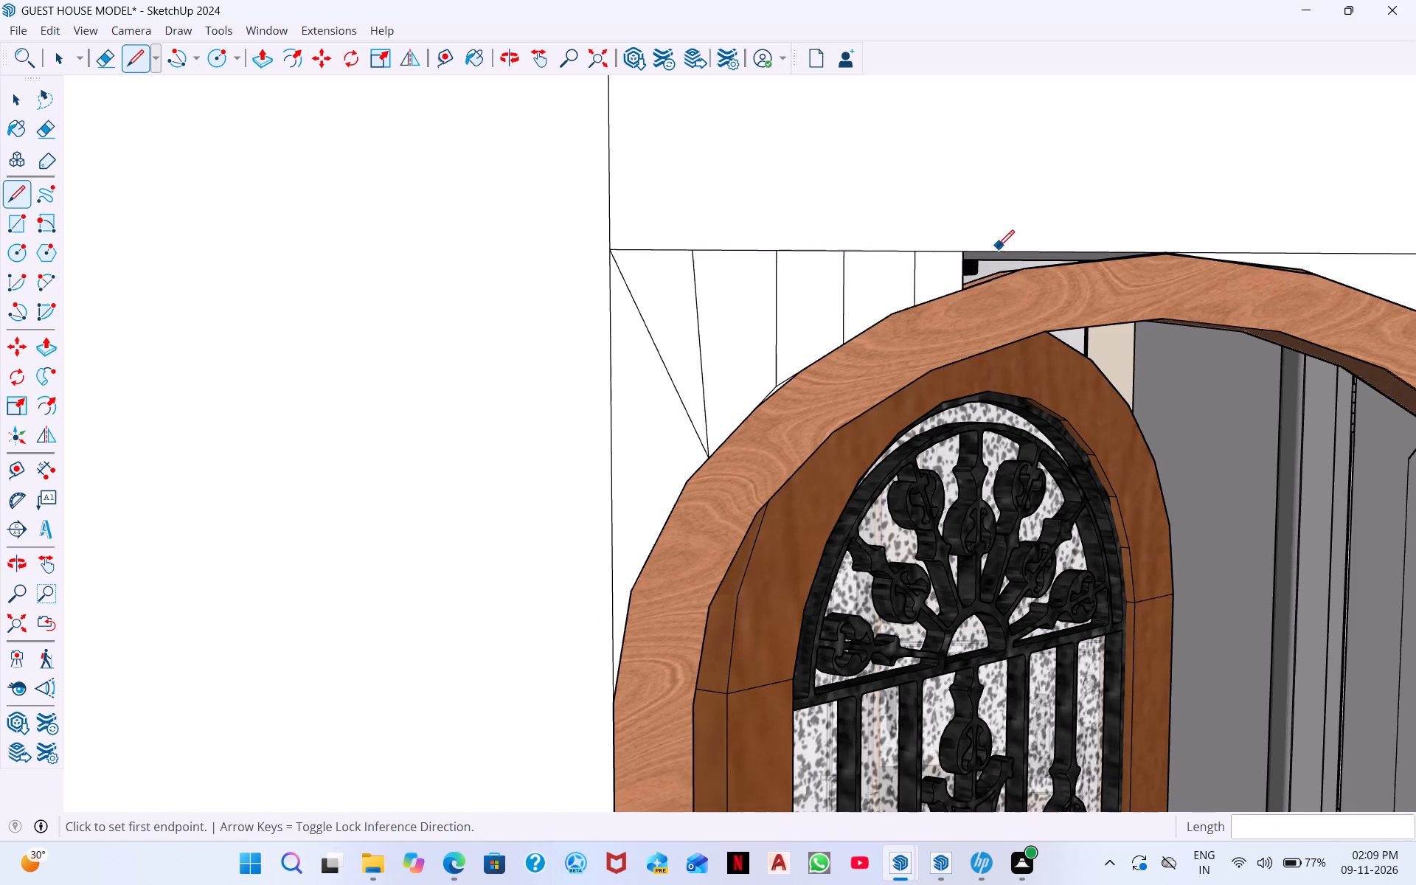
{"action": "scroll", "coordinate": [993, 250], "scroll_direction": "up", "scroll_amount": 8}
{"action": "left_click", "coordinate": [931, 246]}
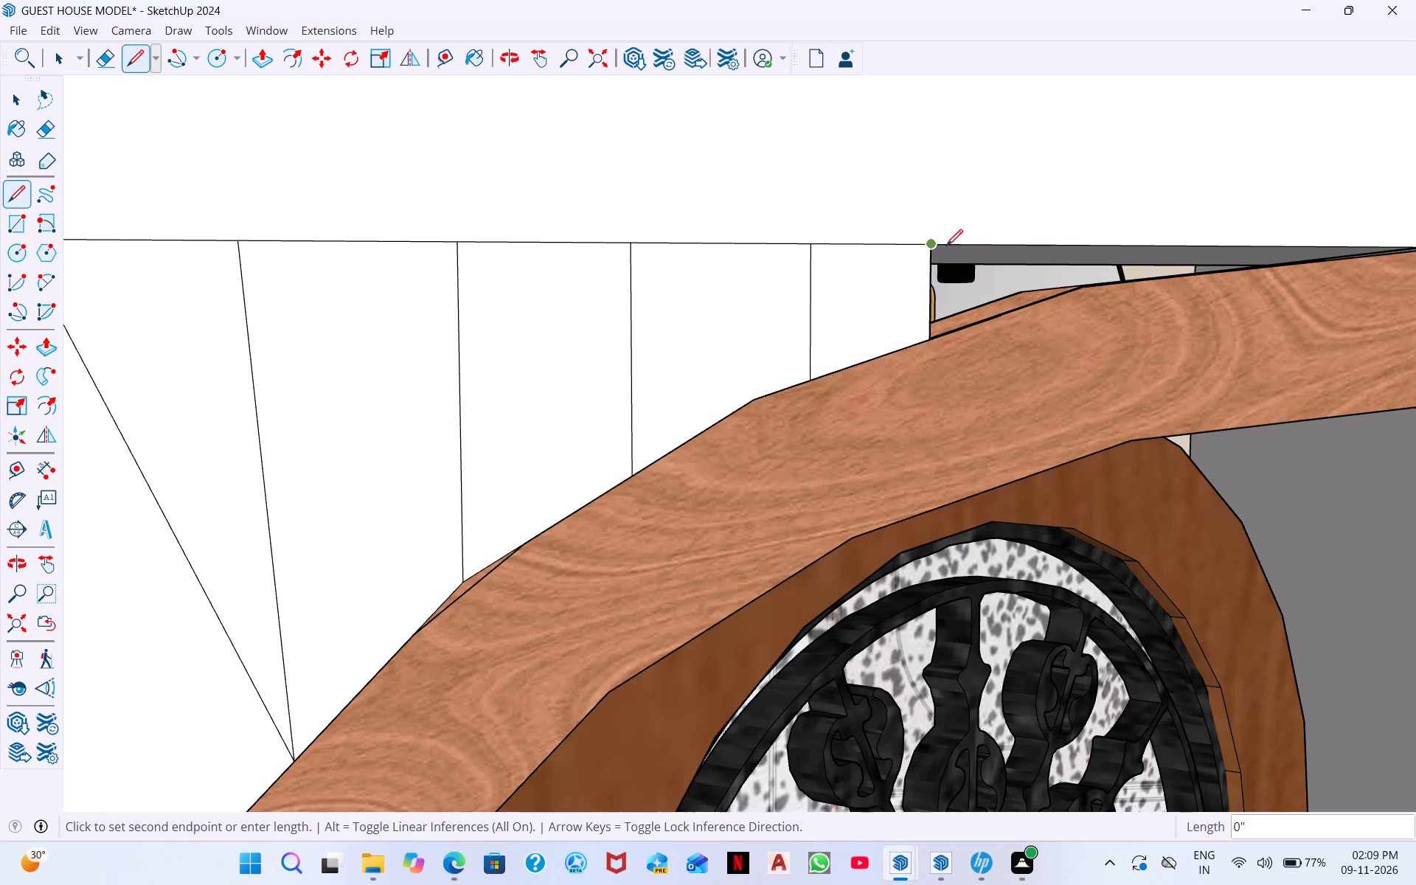
{"action": "left_click", "coordinate": [1013, 243]}
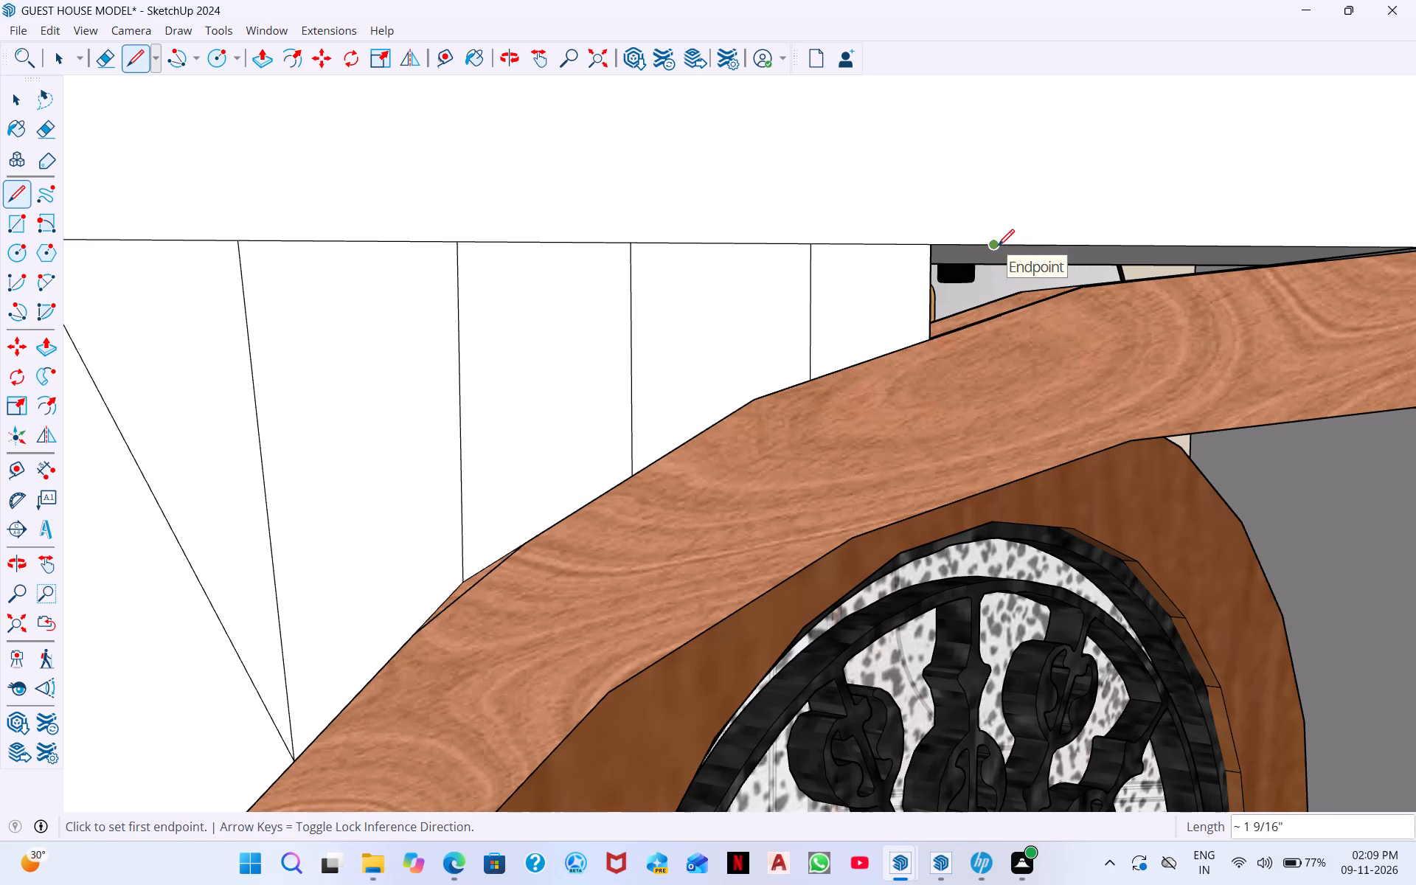
{"action": "left_click", "coordinate": [998, 246]}
{"action": "left_click", "coordinate": [987, 318]}
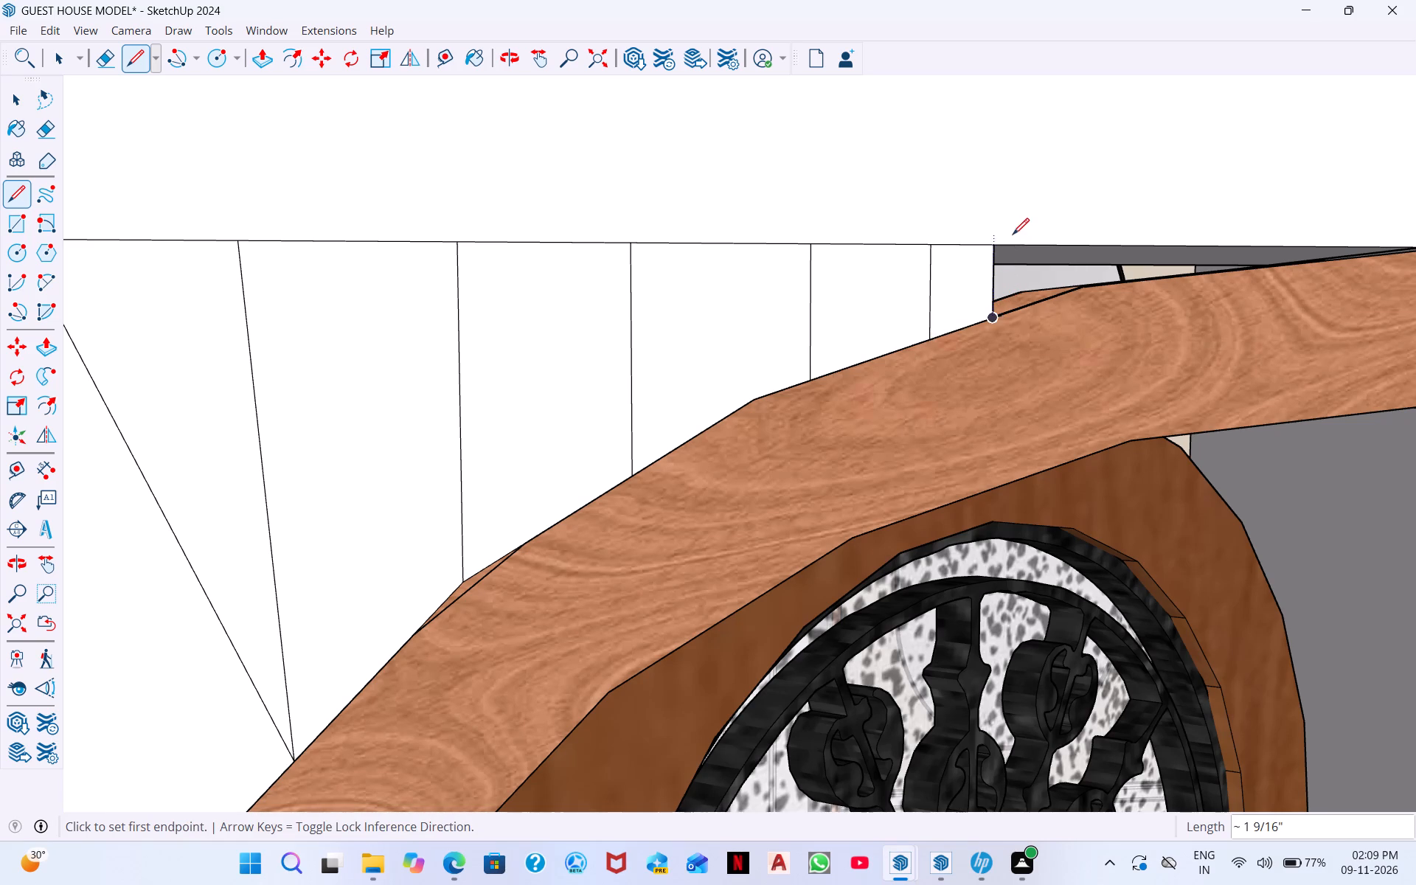
Enclose the following strip with a 1 5/8" line along the wall's lower edge, a vertical and a closing line along the arch.
{"action": "left_click", "coordinate": [999, 246]}
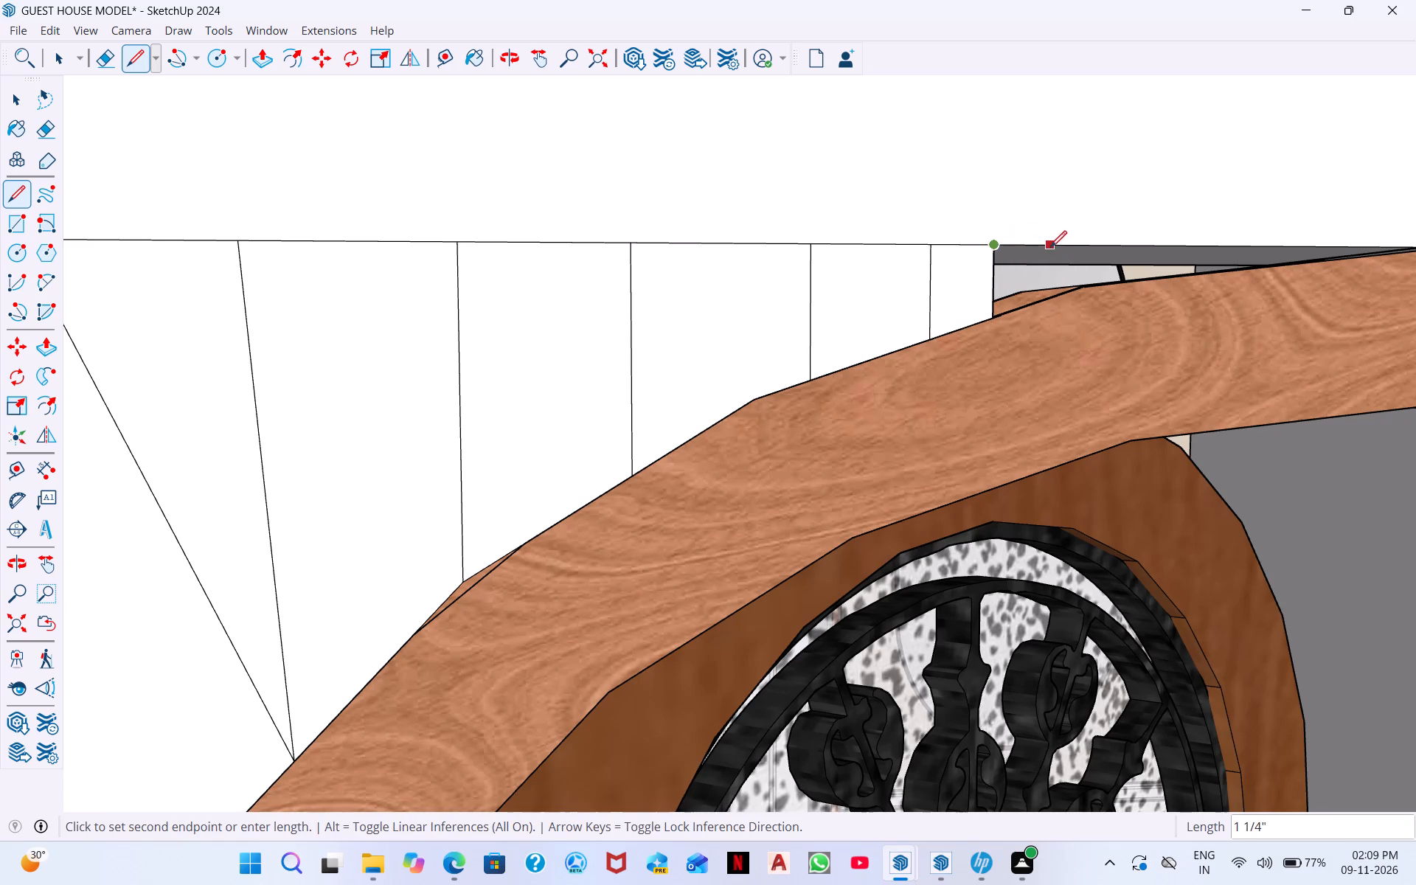
{"action": "left_click", "coordinate": [1066, 249]}
{"action": "left_click", "coordinate": [1063, 295]}
{"action": "left_click", "coordinate": [1063, 248]}
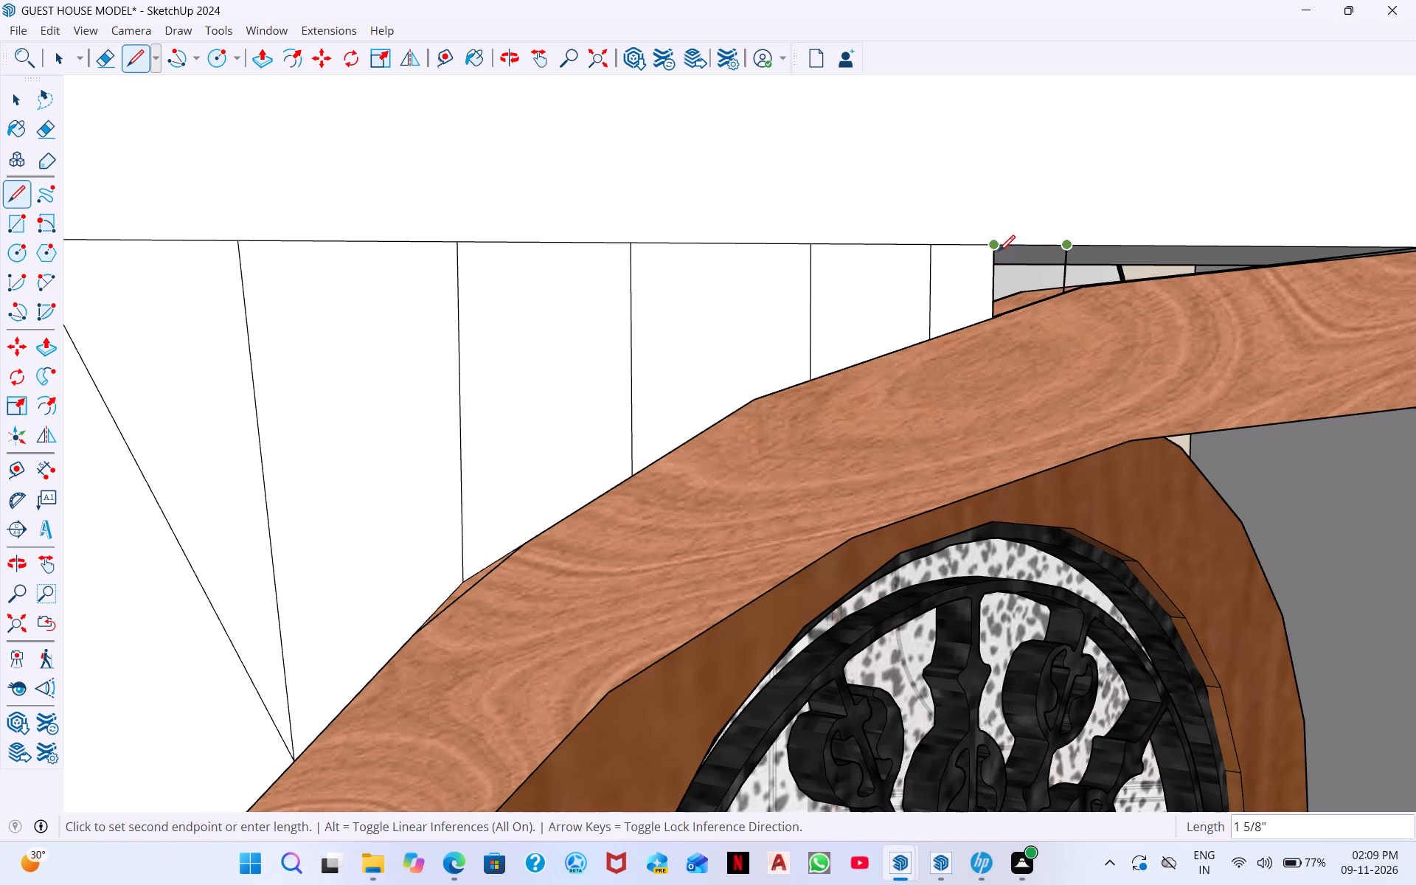
{"action": "left_click", "coordinate": [993, 248]}
{"action": "left_click", "coordinate": [990, 318]}
{"action": "left_click", "coordinate": [1065, 286]}
Draw a 1 1/2" line along the wall's lower edge near the arch's crown, a line of about 1 1/8" along the arch and a vertical.
{"action": "scroll", "coordinate": [1085, 257], "scroll_direction": "down", "scroll_amount": 5}
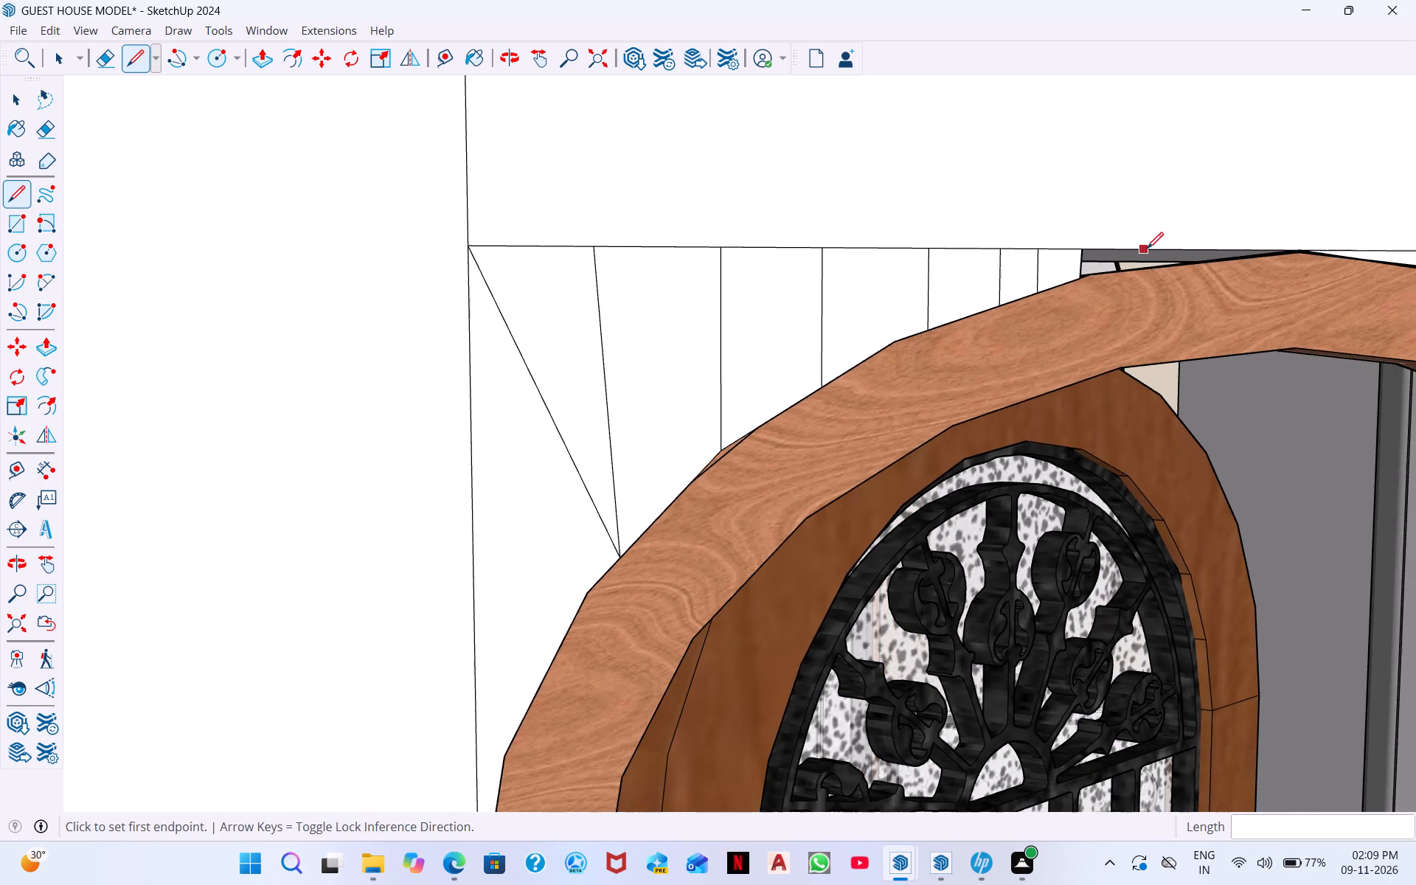
{"action": "middle_click_drag", "start_coordinate": [1147, 250], "coordinate": [1015, 302]}
{"action": "scroll", "coordinate": [982, 276], "scroll_direction": "up", "scroll_amount": 4}
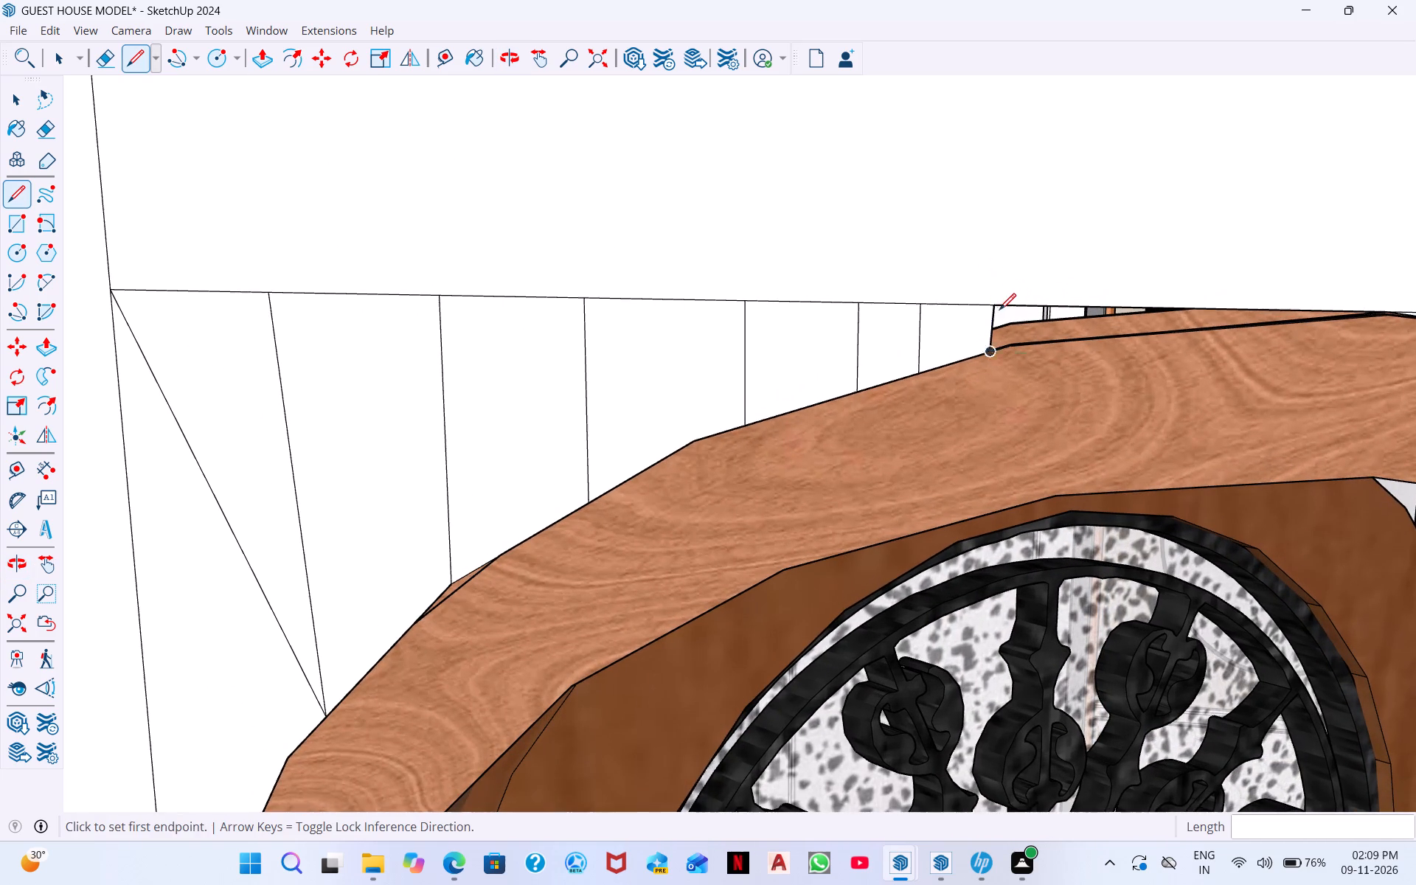
{"action": "left_click", "coordinate": [993, 302]}
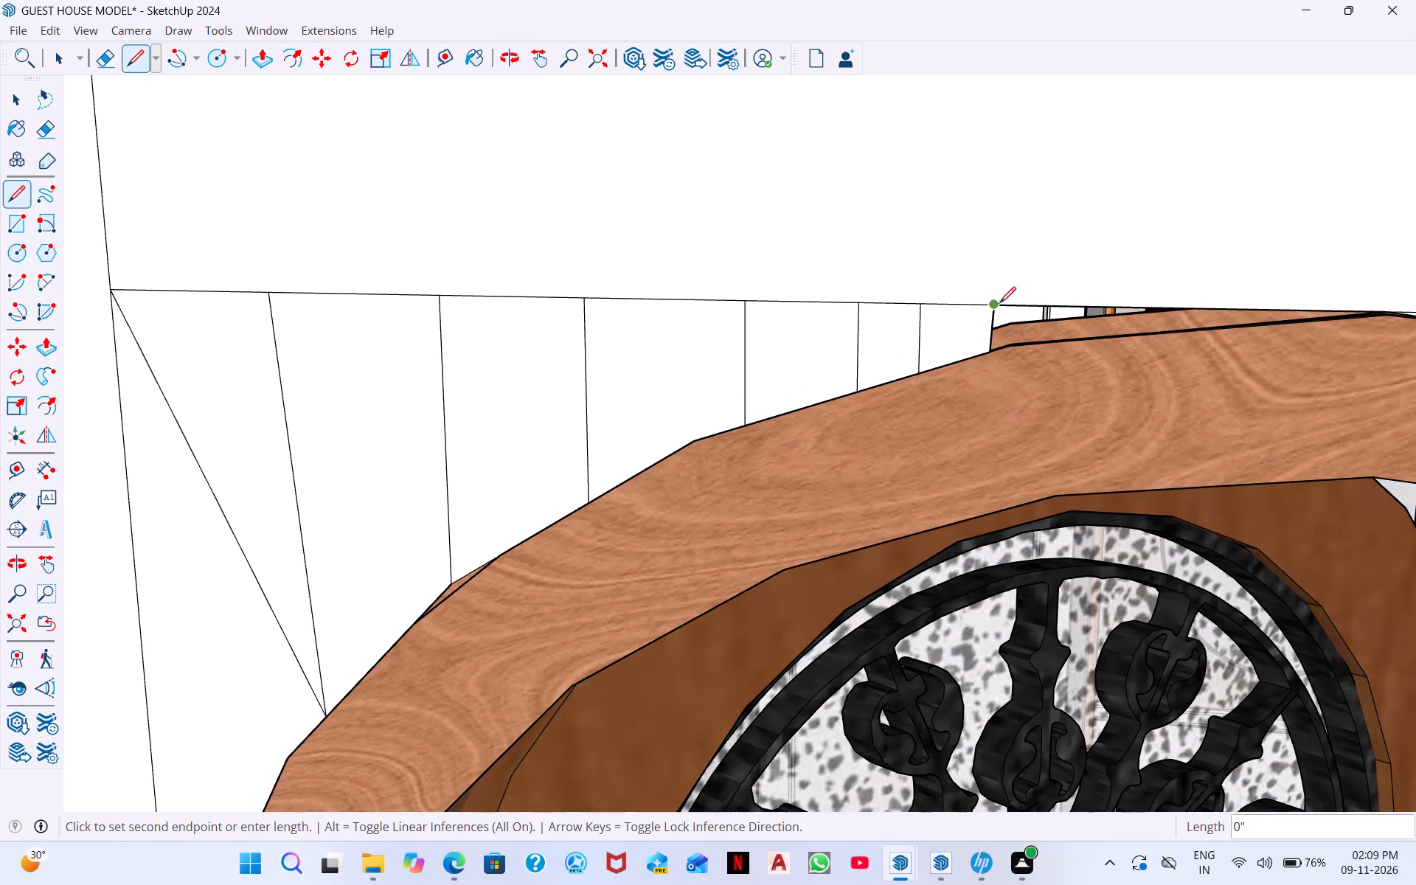
{"action": "left_click", "coordinate": [1064, 303]}
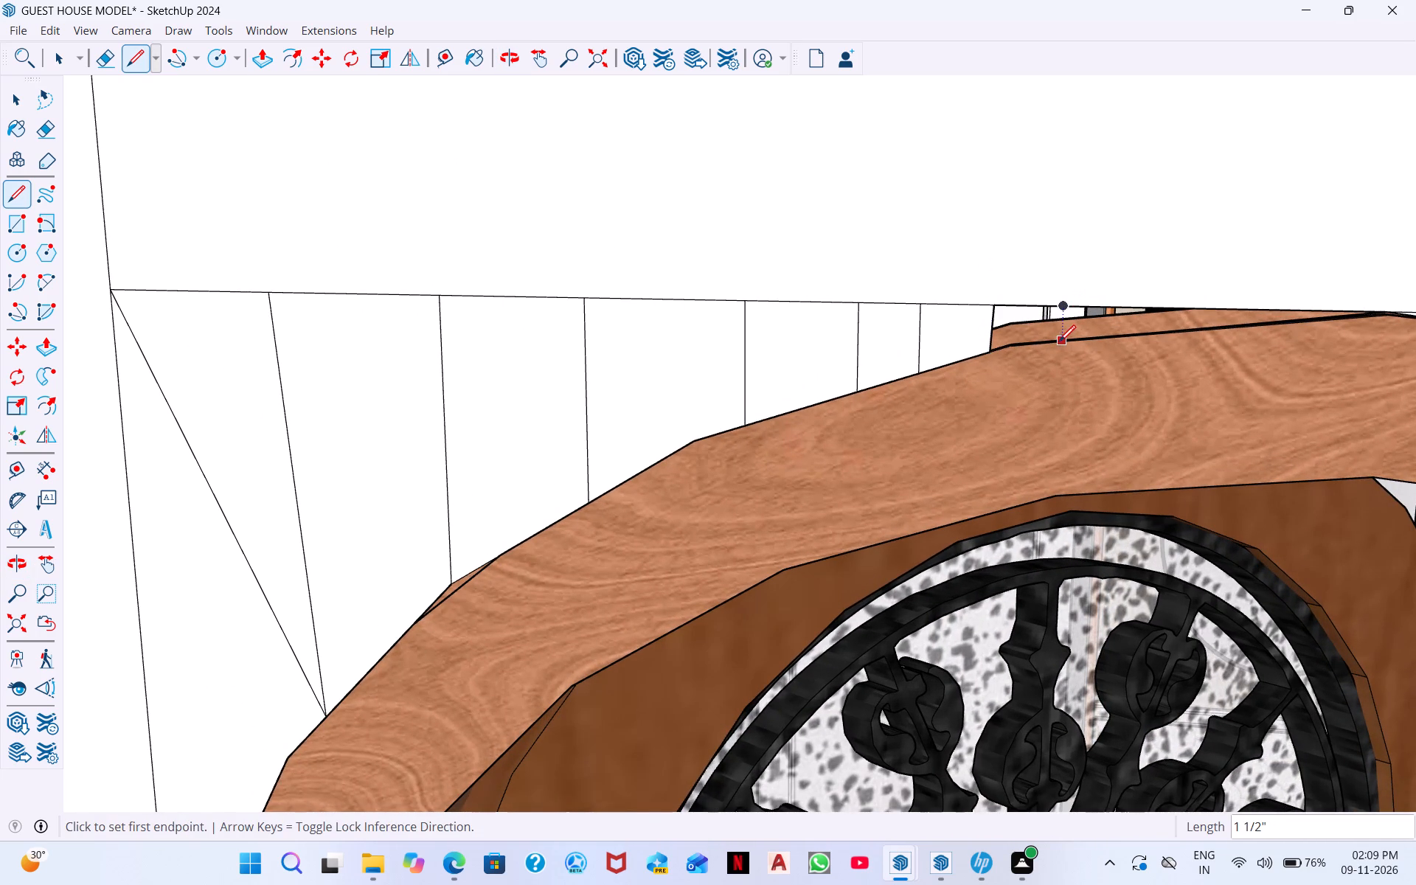
{"action": "left_click", "coordinate": [1059, 341]}
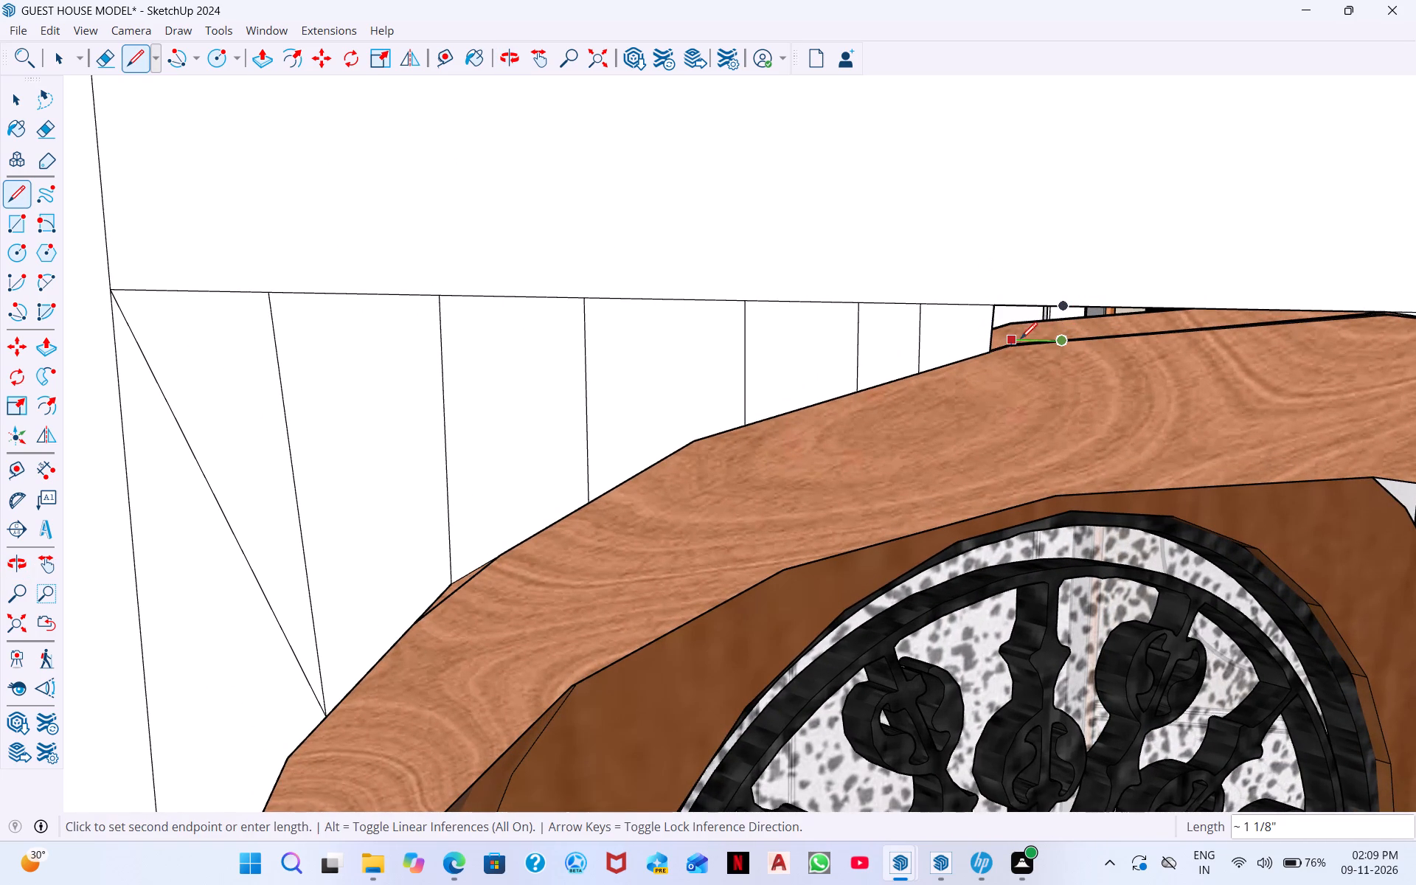
{"action": "scroll", "coordinate": [1020, 339], "scroll_direction": "up", "scroll_amount": 14}
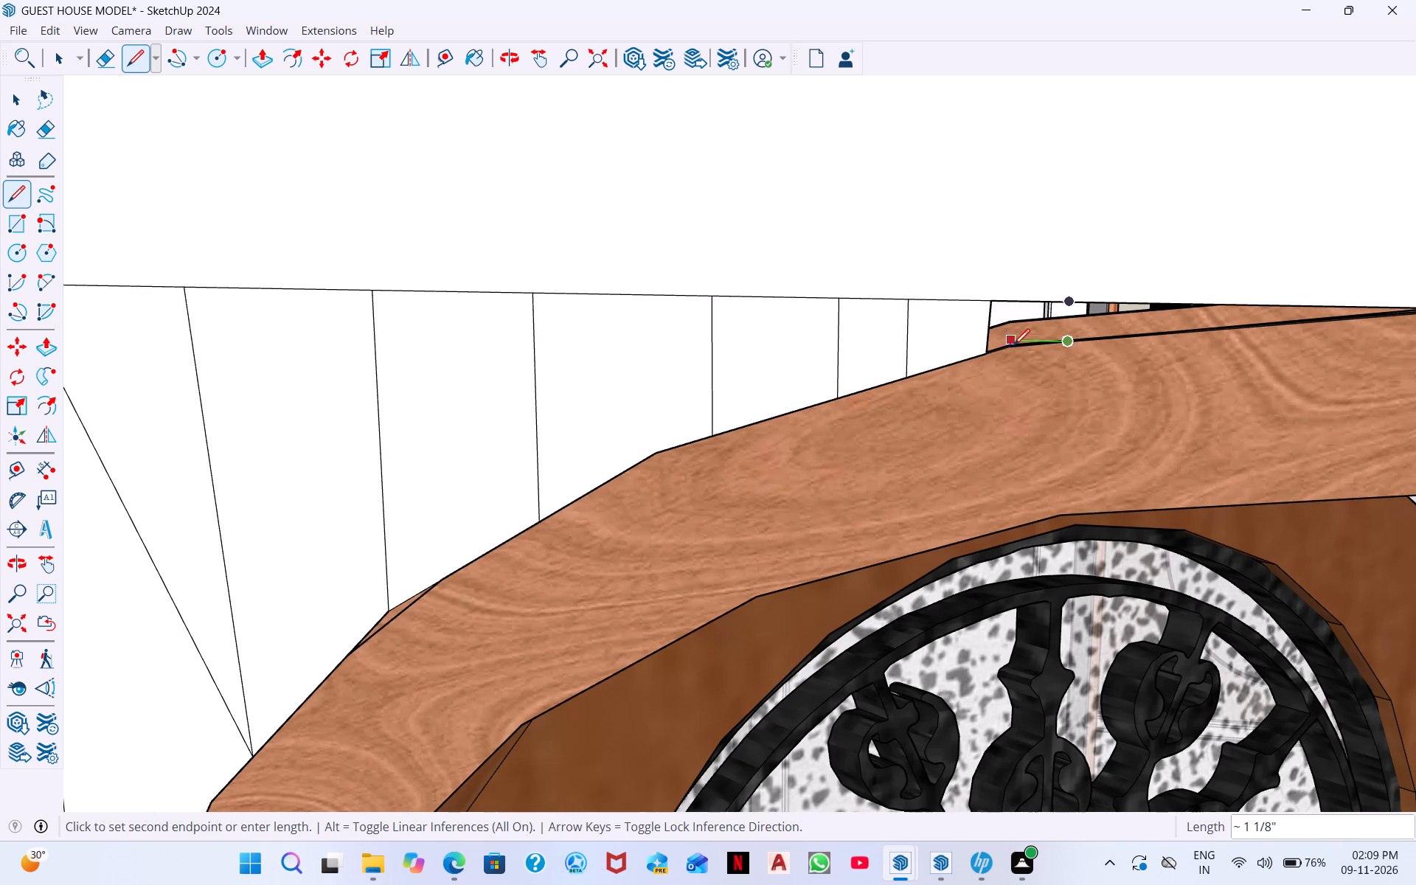
{"action": "scroll", "coordinate": [1009, 337], "scroll_direction": "up", "scroll_amount": 11}
{"action": "left_click", "coordinate": [1017, 375]}
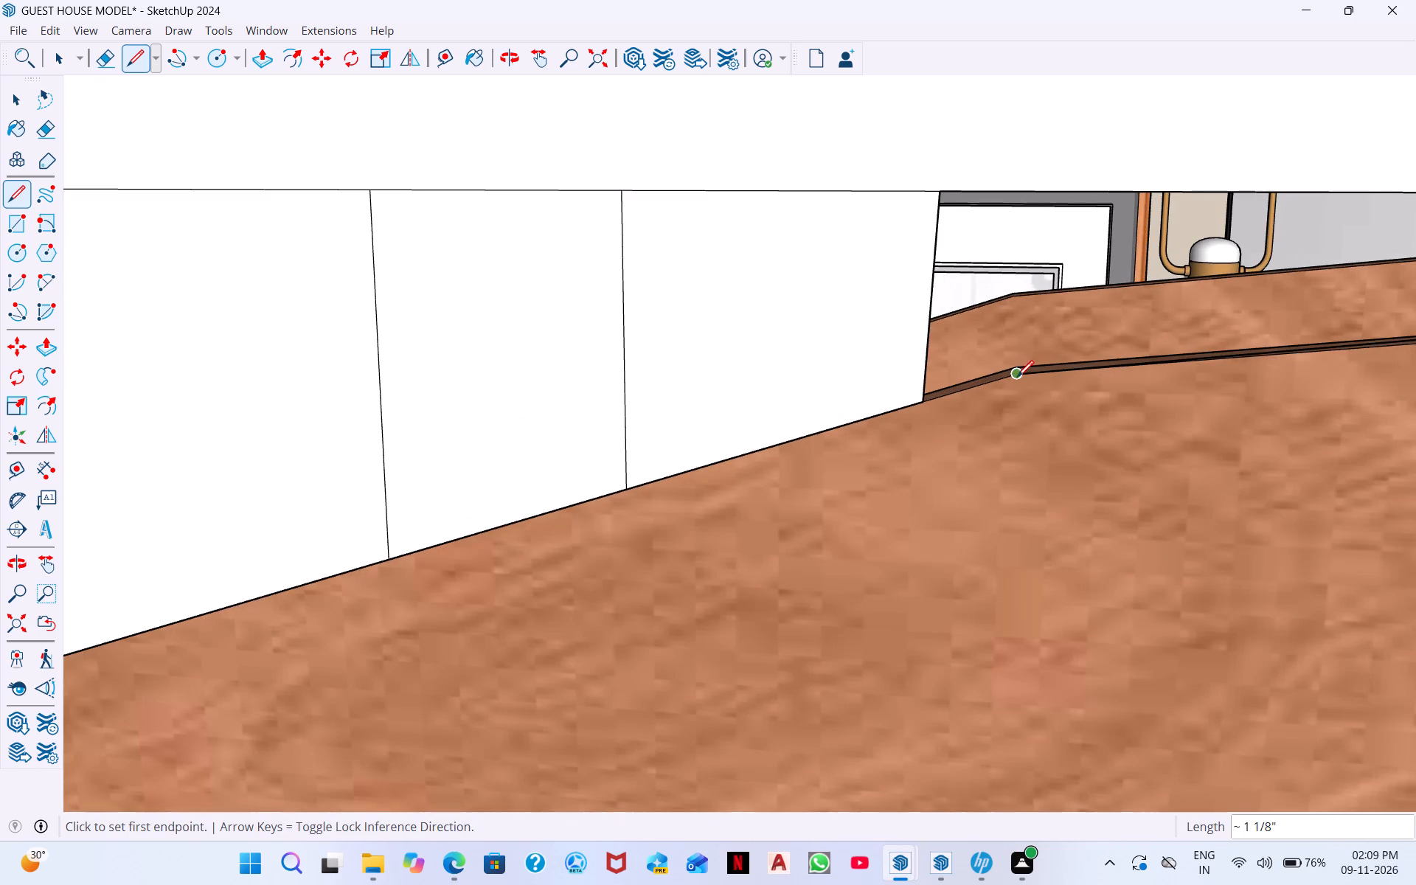
{"action": "left_click", "coordinate": [1028, 193]}
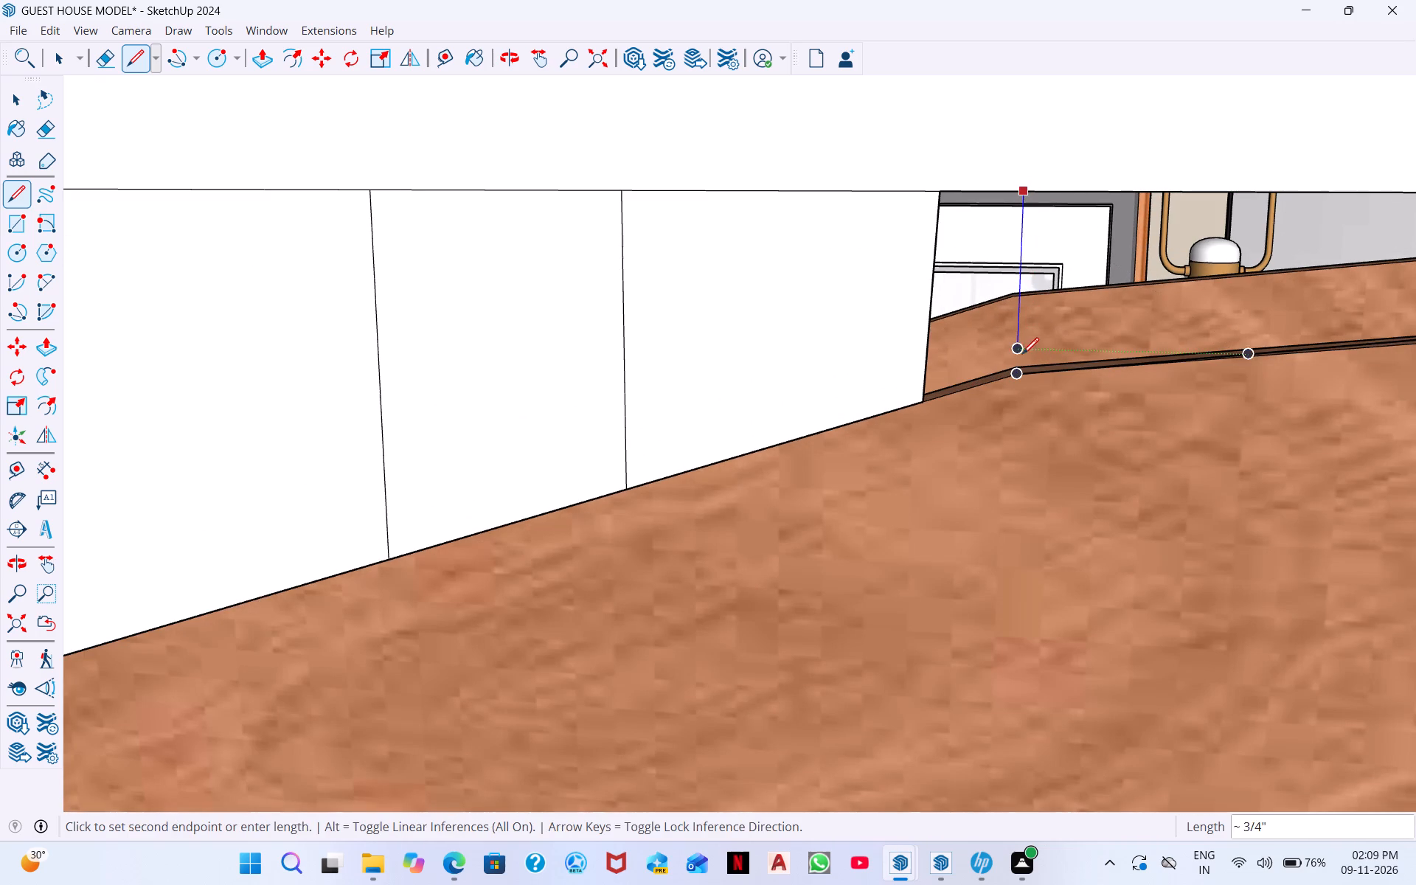
{"action": "left_click", "coordinate": [1017, 368]}
Close the remaining sliver with a line of about 3/8" along the wall's lower edge and one of about 1/2" along the arch.
{"action": "scroll", "coordinate": [1005, 234], "scroll_direction": "down", "scroll_amount": 8}
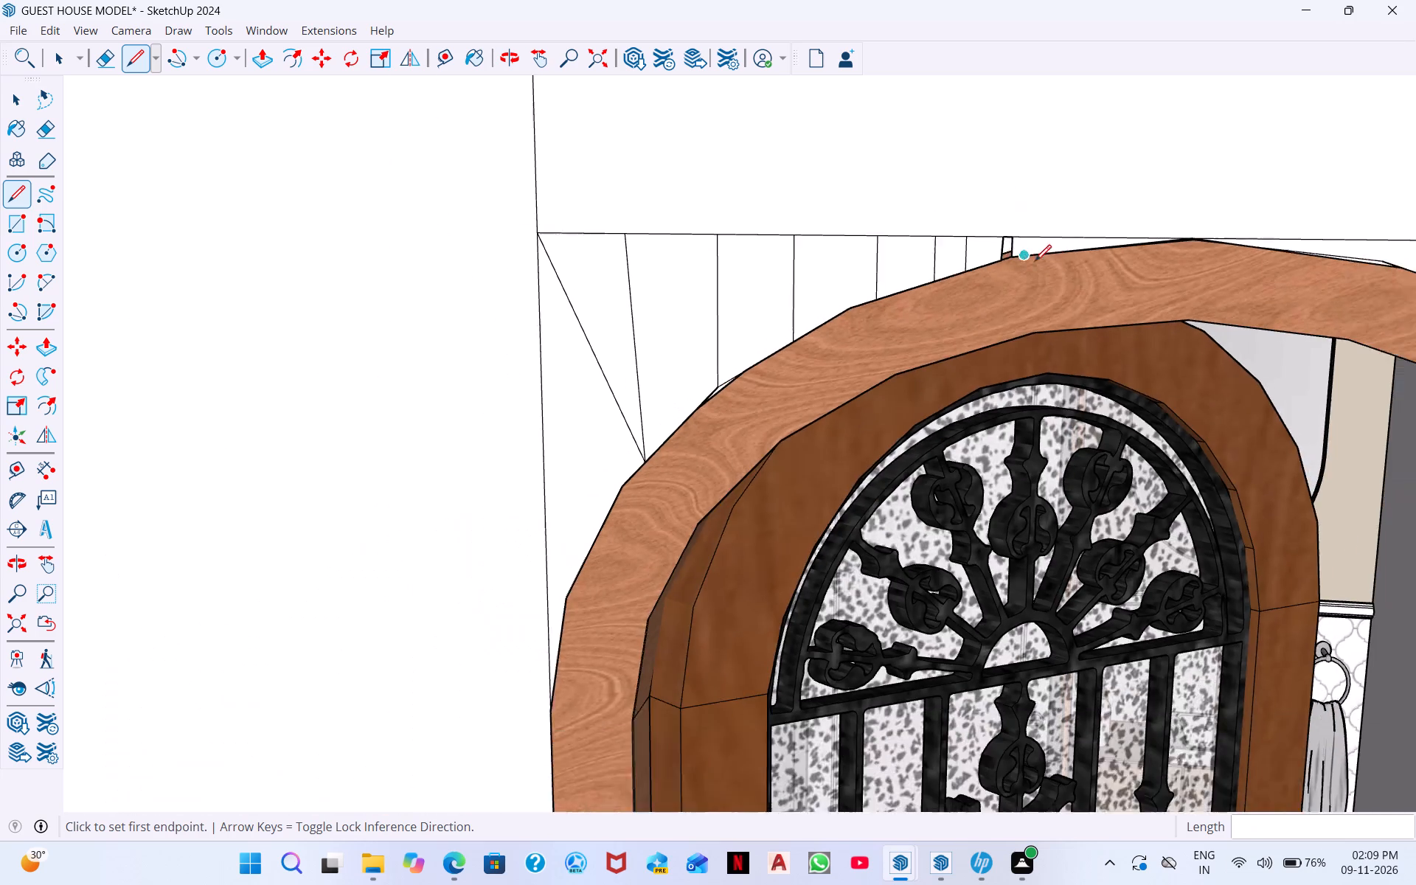
{"action": "scroll", "coordinate": [997, 264], "scroll_direction": "up", "scroll_amount": 10}
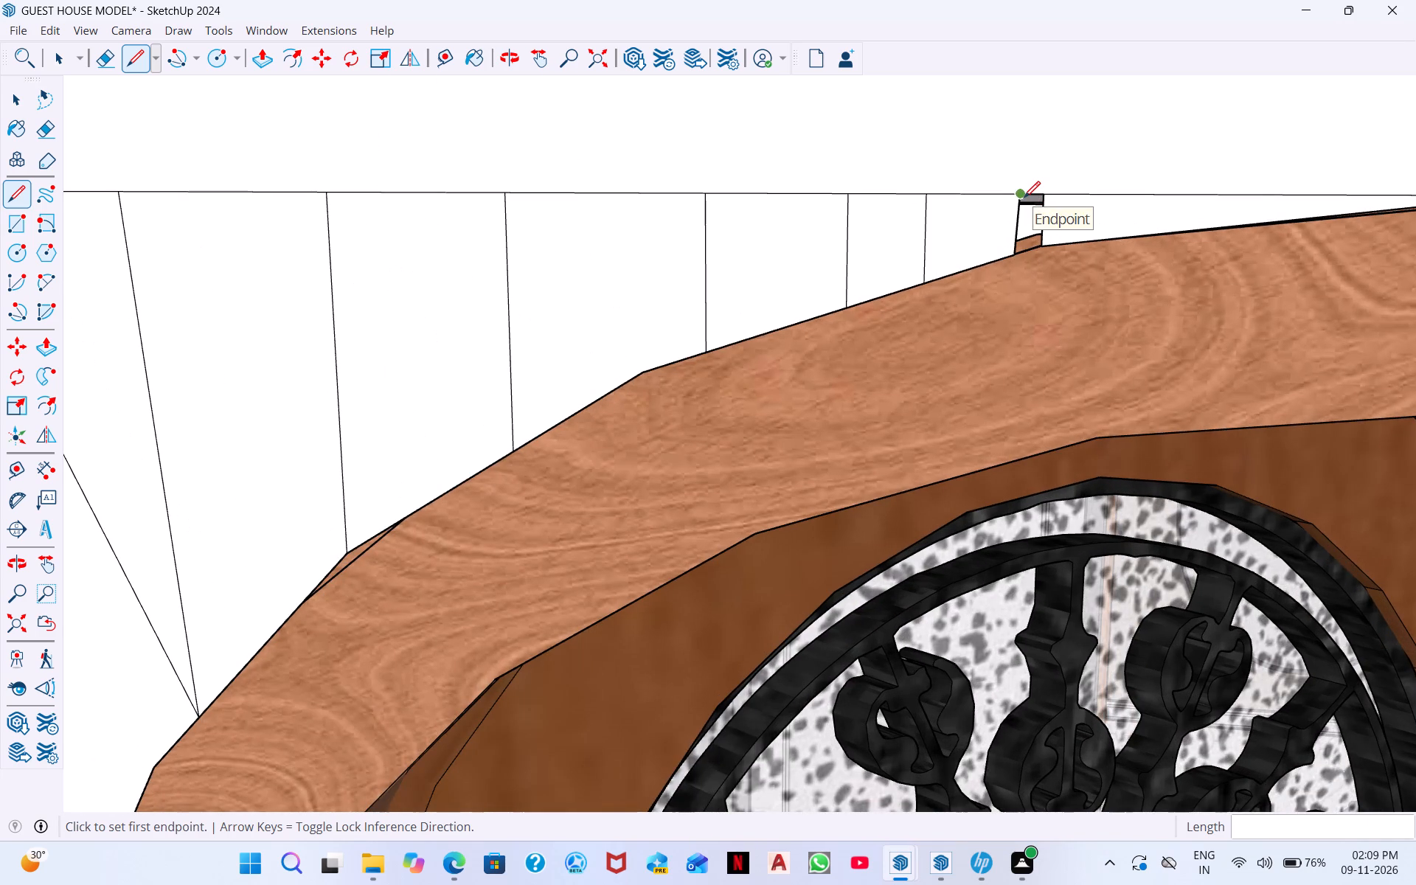
{"action": "left_click", "coordinate": [1020, 198]}
{"action": "left_click", "coordinate": [1041, 195]}
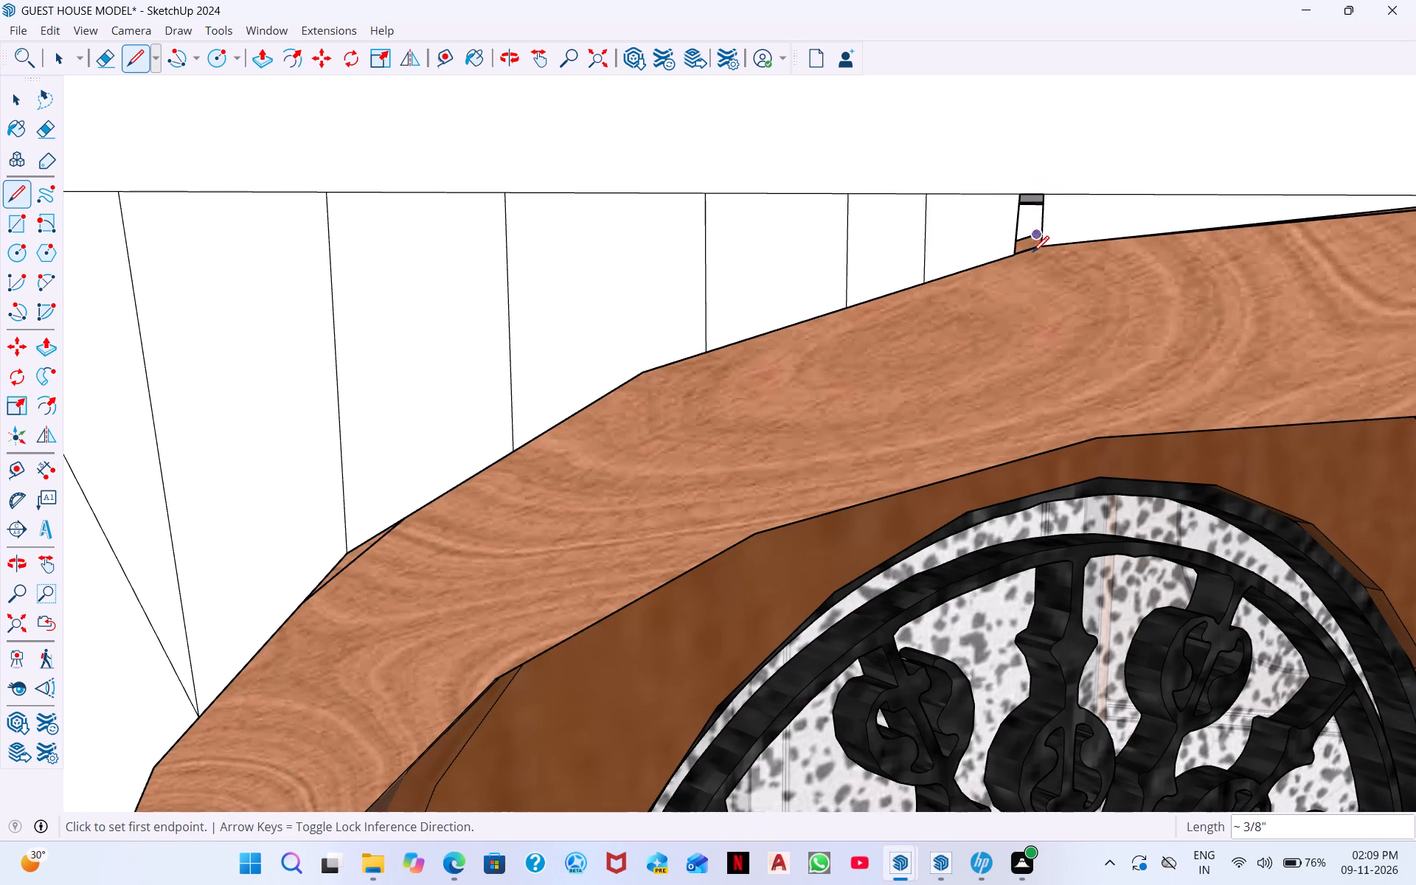
{"action": "left_click_drag", "start_coordinate": [1041, 248], "coordinate": [1035, 255]}
{"action": "left_click", "coordinate": [1016, 257]}
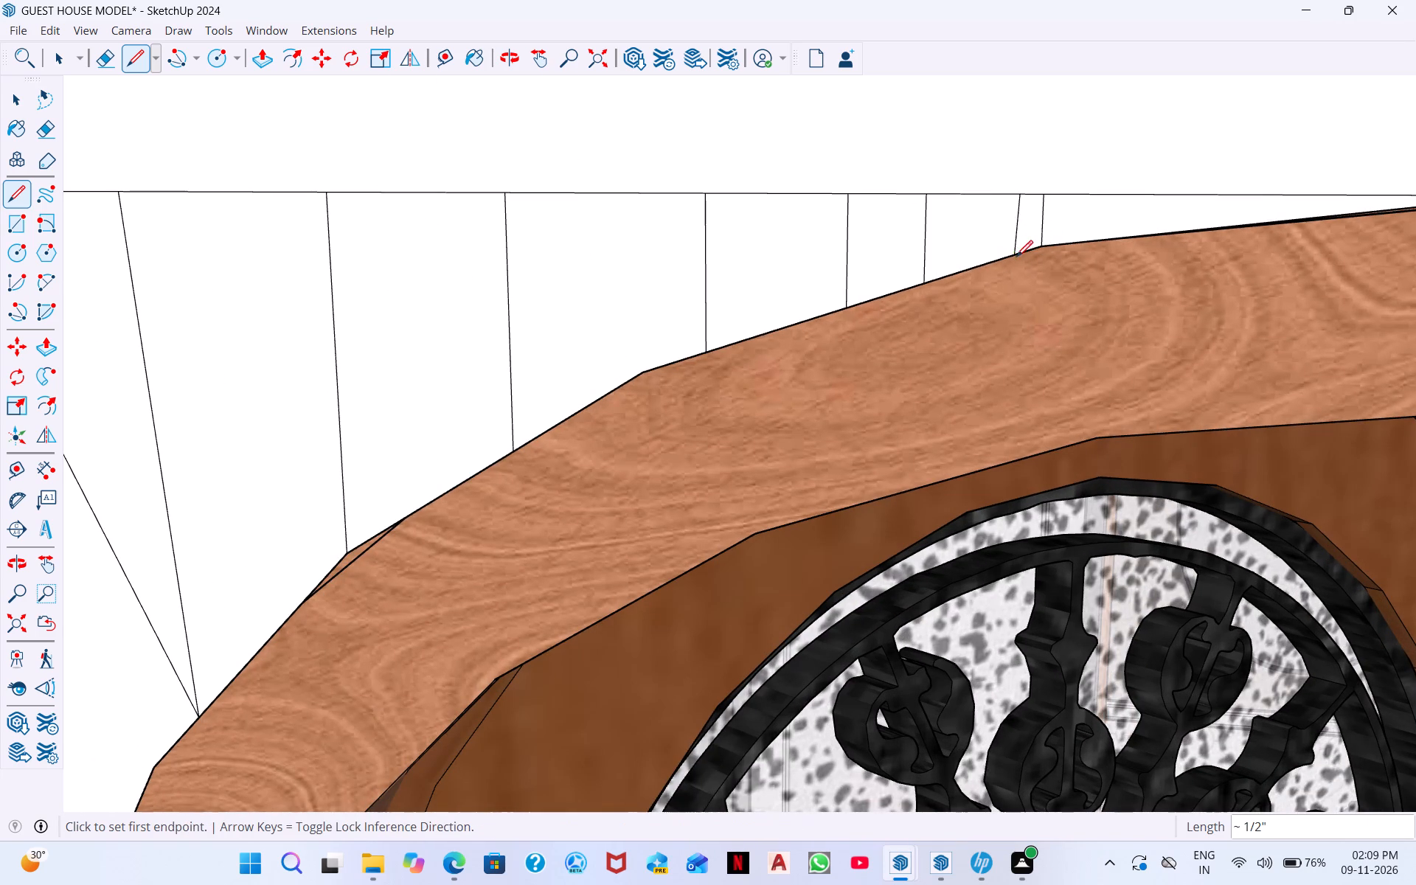
Examine the filled areas around the arched door frame from the outside and from inside the guest house.
{"action": "scroll", "coordinate": [1006, 212], "scroll_direction": "down", "scroll_amount": 12}
{"action": "middle_click_drag", "start_coordinate": [1272, 265], "coordinate": [1112, 285]}
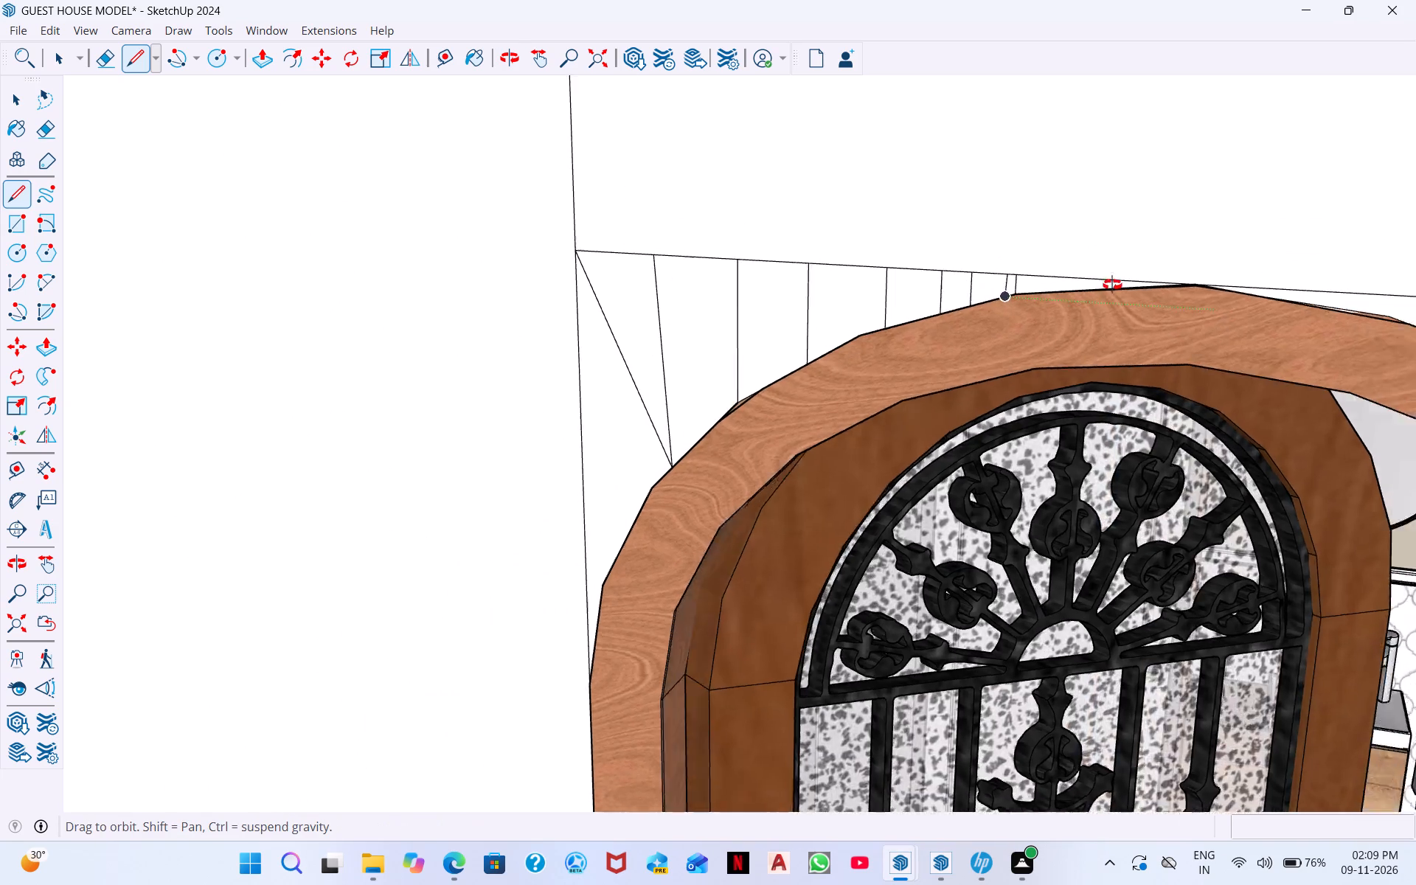
{"action": "middle_click_drag", "start_coordinate": [1112, 285], "coordinate": [1257, 241]}
{"action": "scroll", "coordinate": [864, 232], "scroll_direction": "down", "scroll_amount": 1}
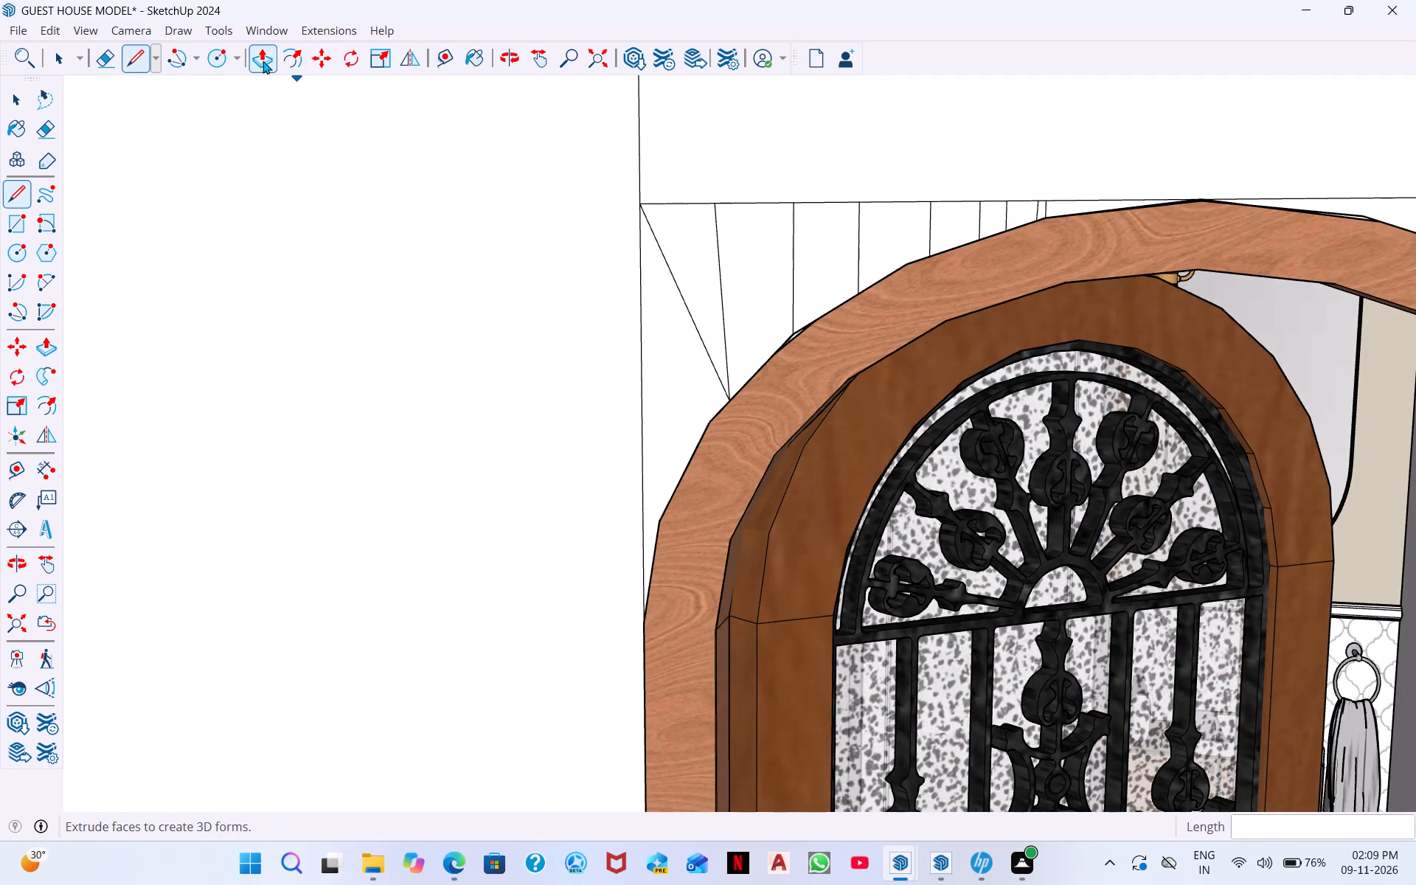
{"action": "scroll", "coordinate": [172, 85], "scroll_direction": "down", "scroll_amount": 6}
{"action": "middle_click_drag", "start_coordinate": [650, 302], "coordinate": [652, 333]}
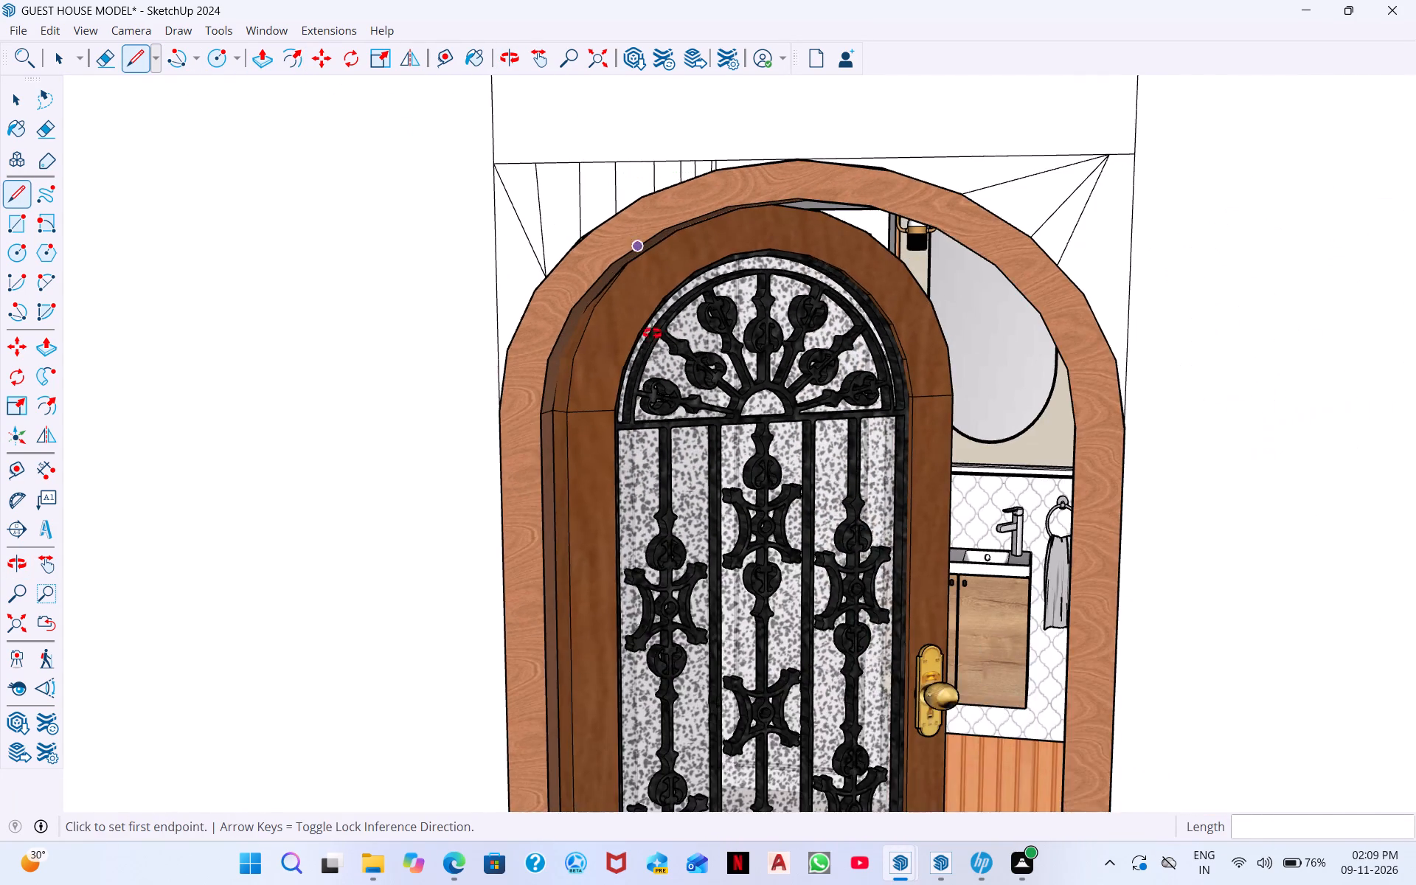
{"action": "middle_click_drag", "start_coordinate": [652, 333], "coordinate": [1047, 558]}
{"action": "middle_click_drag", "start_coordinate": [831, 440], "coordinate": [1302, 359]}
{"action": "middle_click_drag", "start_coordinate": [929, 296], "coordinate": [1364, 402]}
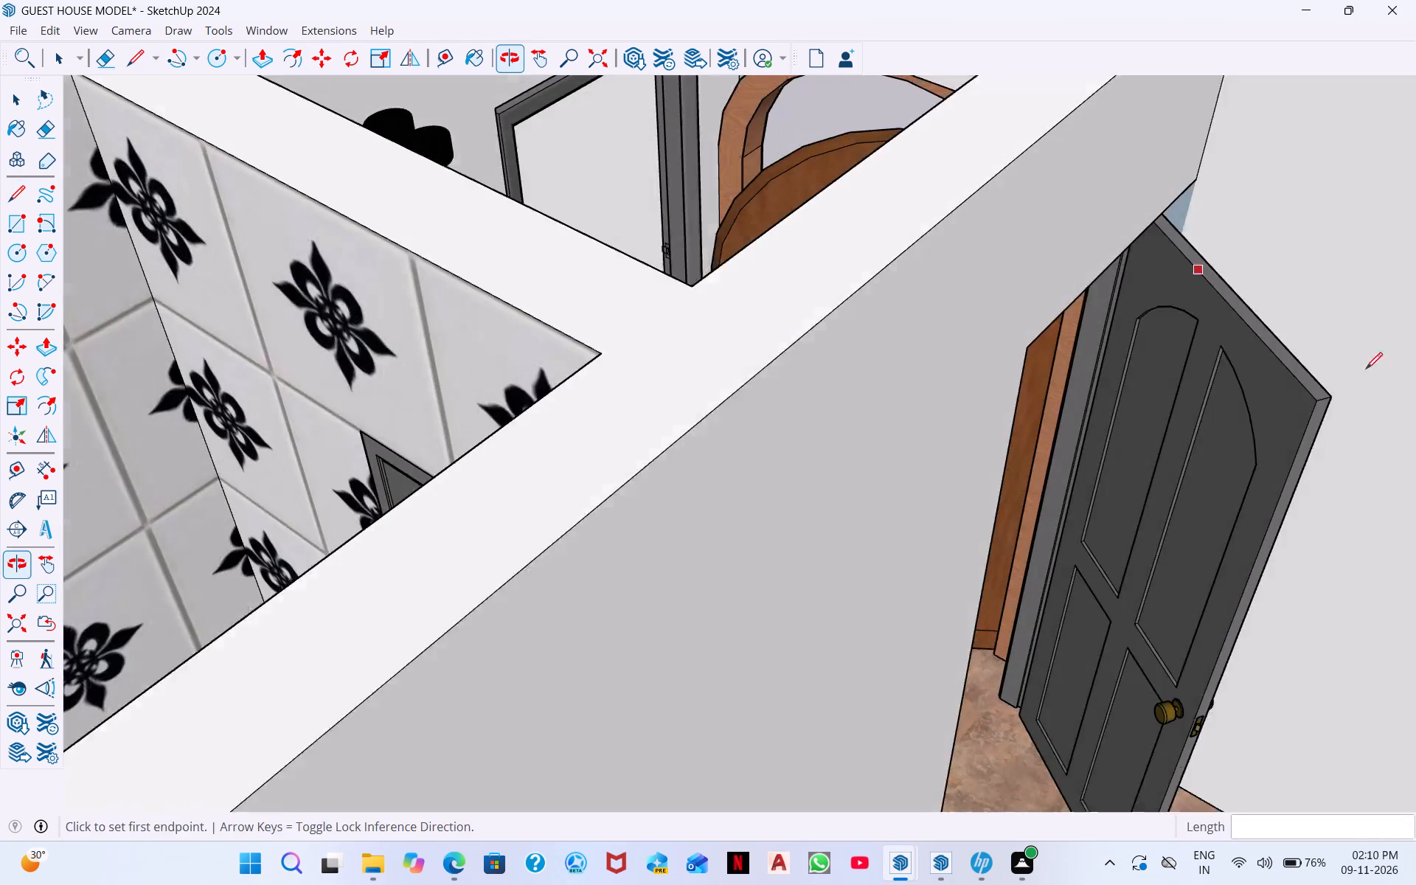
{"action": "middle_click_drag", "start_coordinate": [740, 238], "coordinate": [948, 292]}
{"action": "middle_click_drag", "start_coordinate": [731, 217], "coordinate": [742, 204]}
{"action": "scroll", "coordinate": [743, 202], "scroll_direction": "down", "scroll_amount": 2}
{"action": "middle_click_drag", "start_coordinate": [862, 175], "coordinate": [856, 91]}
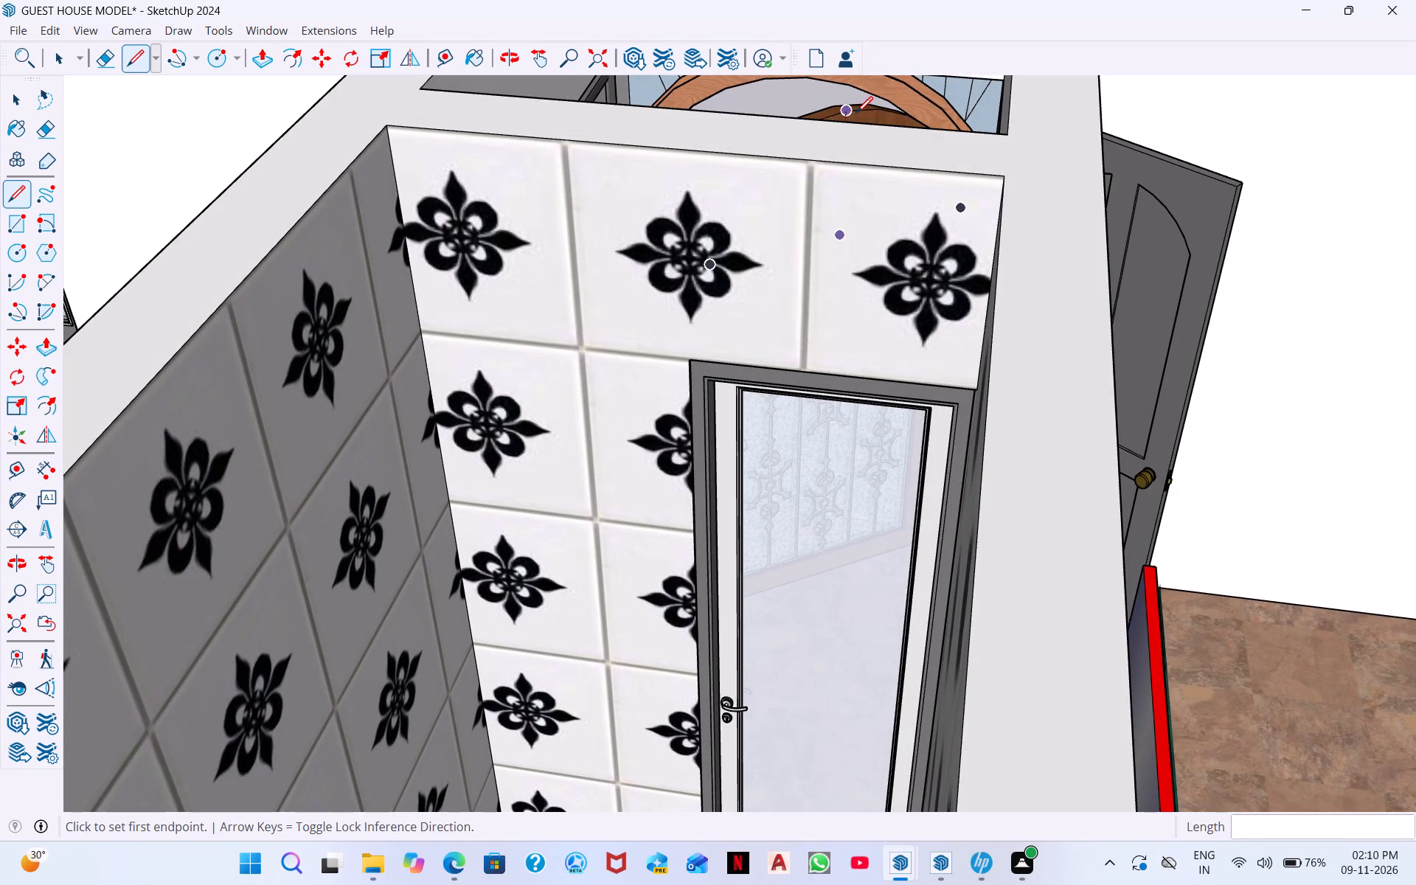
{"action": "scroll", "coordinate": [790, 125], "scroll_direction": "up", "scroll_amount": 8}
{"action": "middle_click_drag", "start_coordinate": [825, 130], "coordinate": [855, 415]}
{"action": "middle_click_drag", "start_coordinate": [639, 121], "coordinate": [621, 0]}
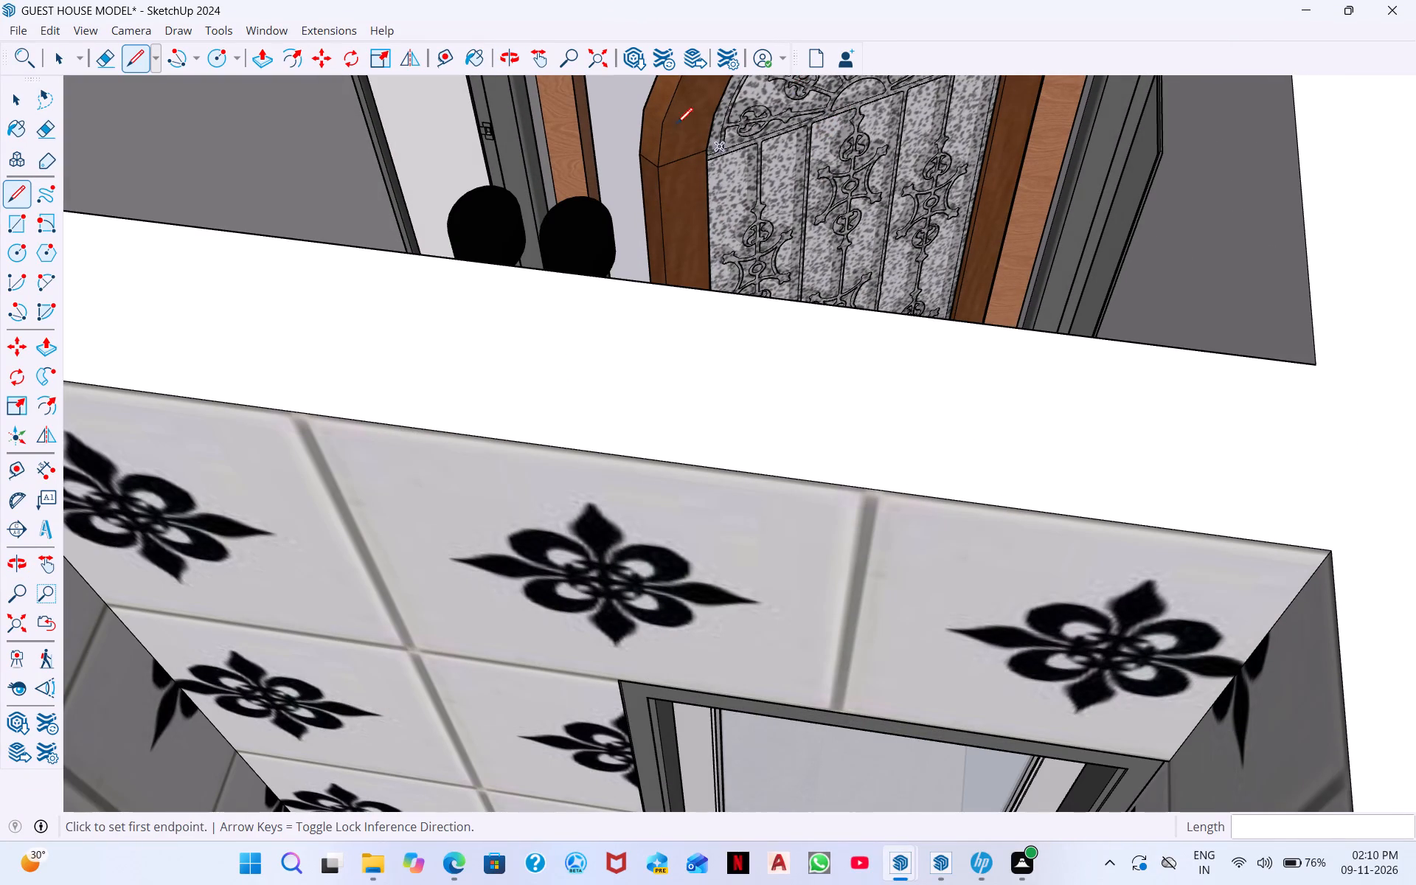
{"action": "left_click", "coordinate": [595, 64]}
{"action": "middle_click_drag", "start_coordinate": [775, 273], "coordinate": [781, 253]}
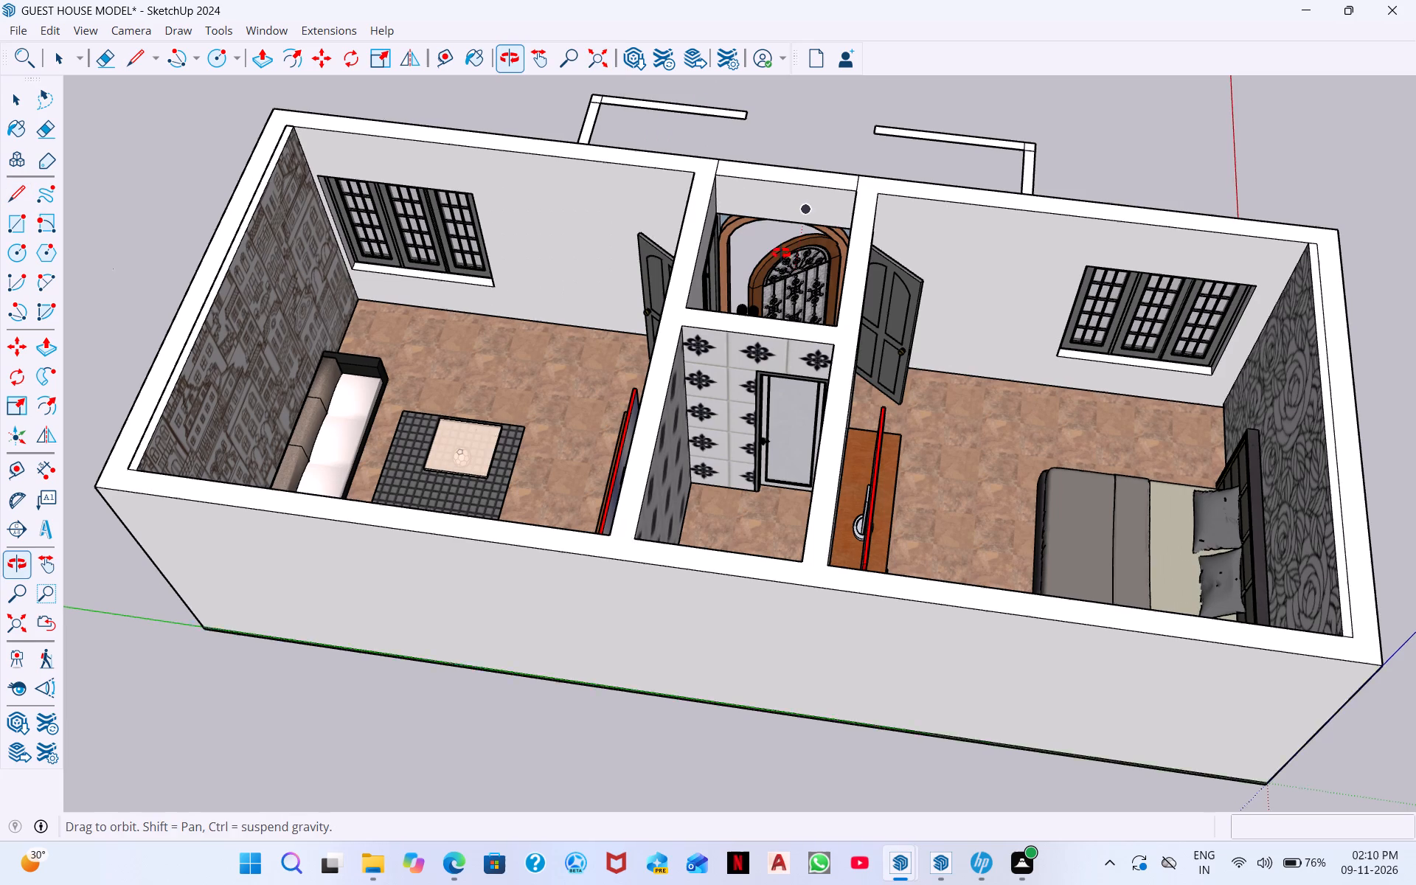
{"action": "middle_click_drag", "start_coordinate": [781, 253], "coordinate": [803, 120]}
{"action": "scroll", "coordinate": [796, 206], "scroll_direction": "down", "scroll_amount": 1}
{"action": "scroll", "coordinate": [752, 239], "scroll_direction": "up", "scroll_amount": 9}
{"action": "middle_click_drag", "start_coordinate": [740, 248], "coordinate": [732, 214]}
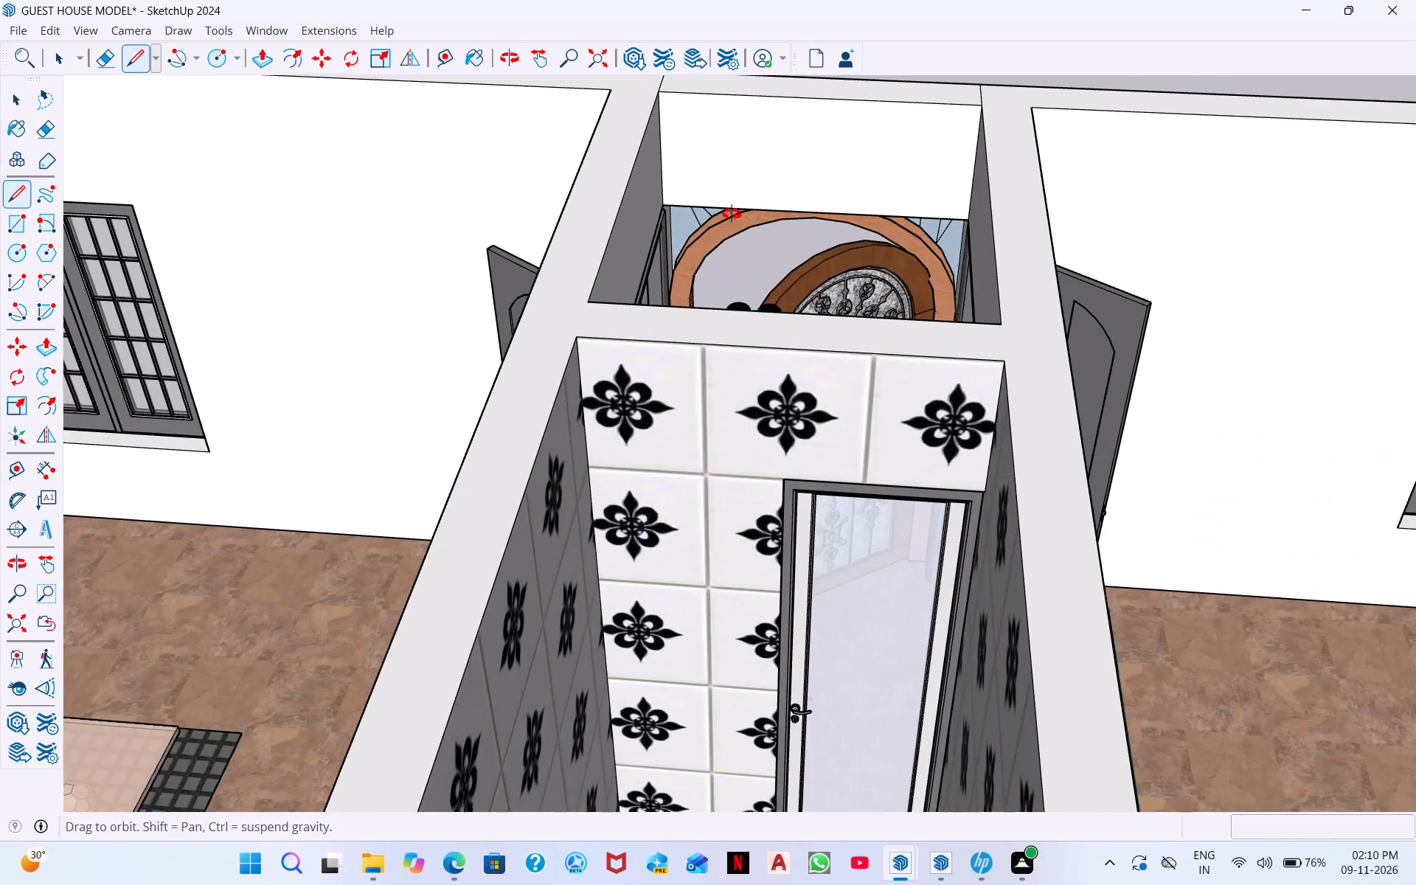
{"action": "middle_click_drag", "start_coordinate": [732, 214], "coordinate": [728, 182]}
{"action": "scroll", "coordinate": [721, 216], "scroll_direction": "up", "scroll_amount": 7}
{"action": "middle_click_drag", "start_coordinate": [723, 227], "coordinate": [709, 193]}
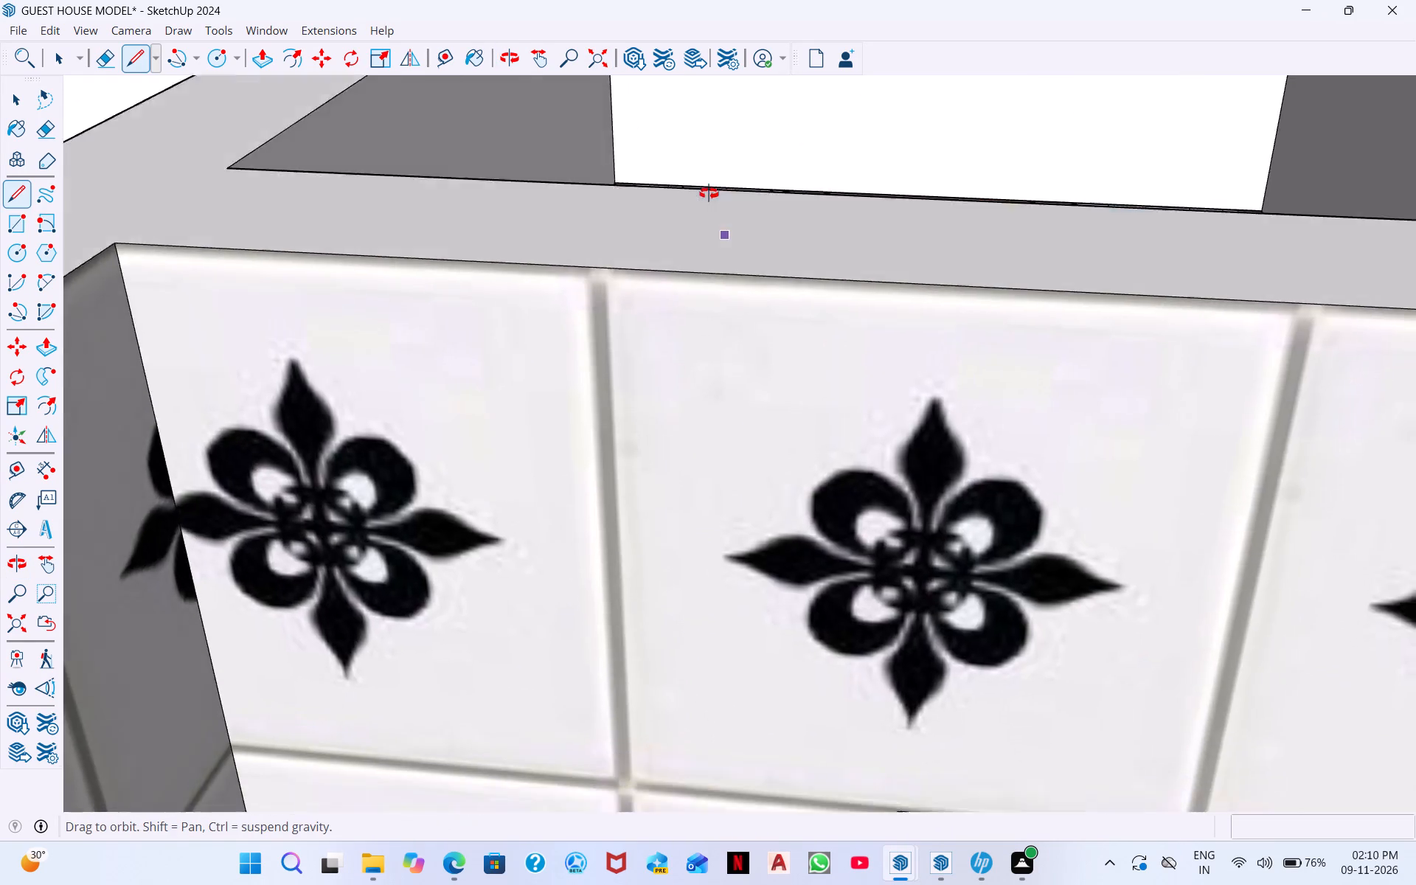
{"action": "middle_click_drag", "start_coordinate": [709, 193], "coordinate": [714, 343]}
{"action": "scroll", "coordinate": [673, 299], "scroll_direction": "up", "scroll_amount": 3}
{"action": "middle_click_drag", "start_coordinate": [666, 223], "coordinate": [671, 149]}
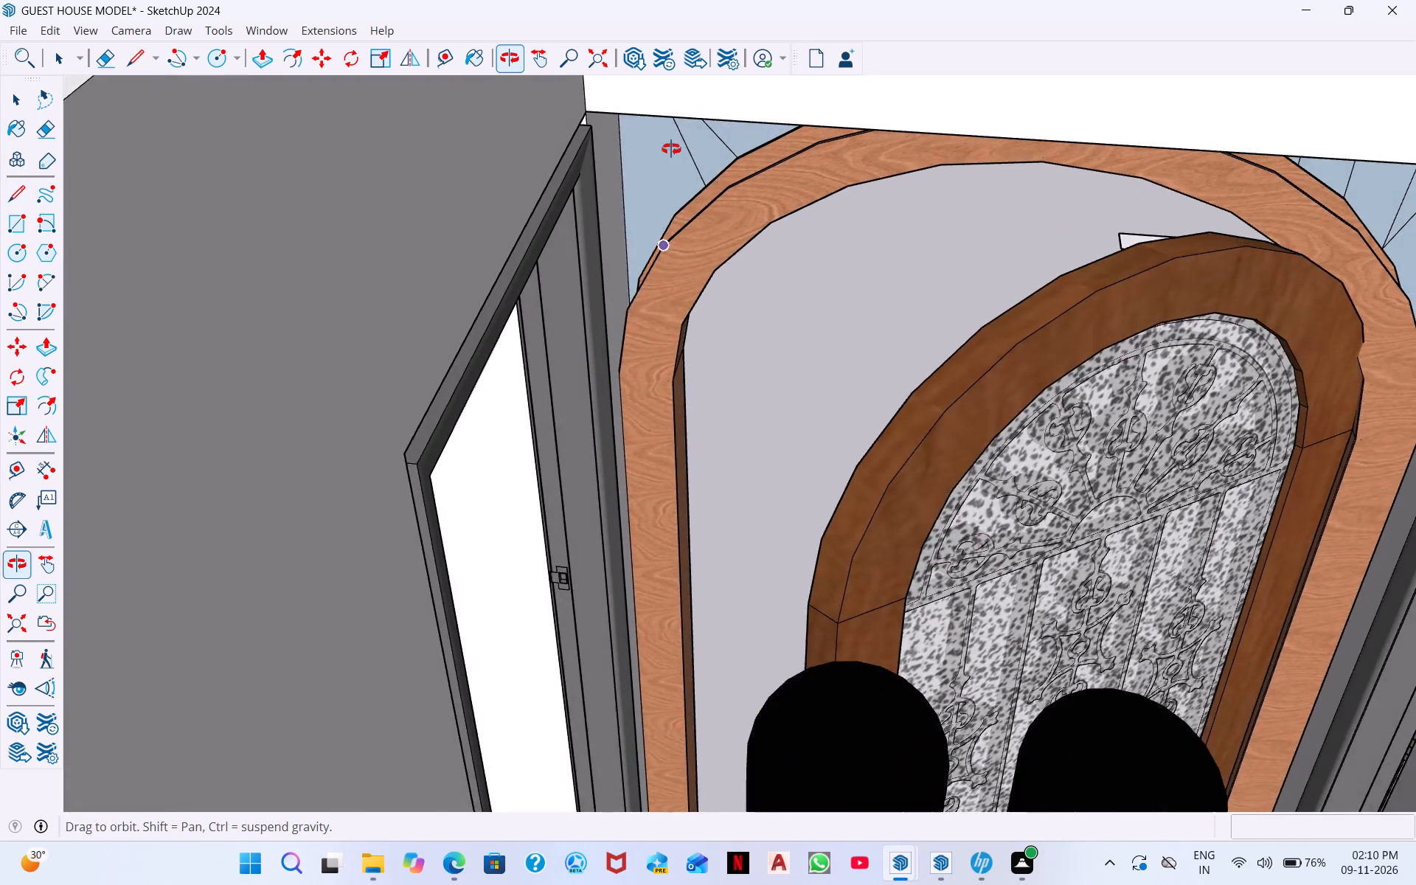
{"action": "middle_click_drag", "start_coordinate": [671, 149], "coordinate": [678, 120]}
{"action": "scroll", "coordinate": [693, 178], "scroll_direction": "up", "scroll_amount": 4}
{"action": "middle_click_drag", "start_coordinate": [709, 156], "coordinate": [719, 104]}
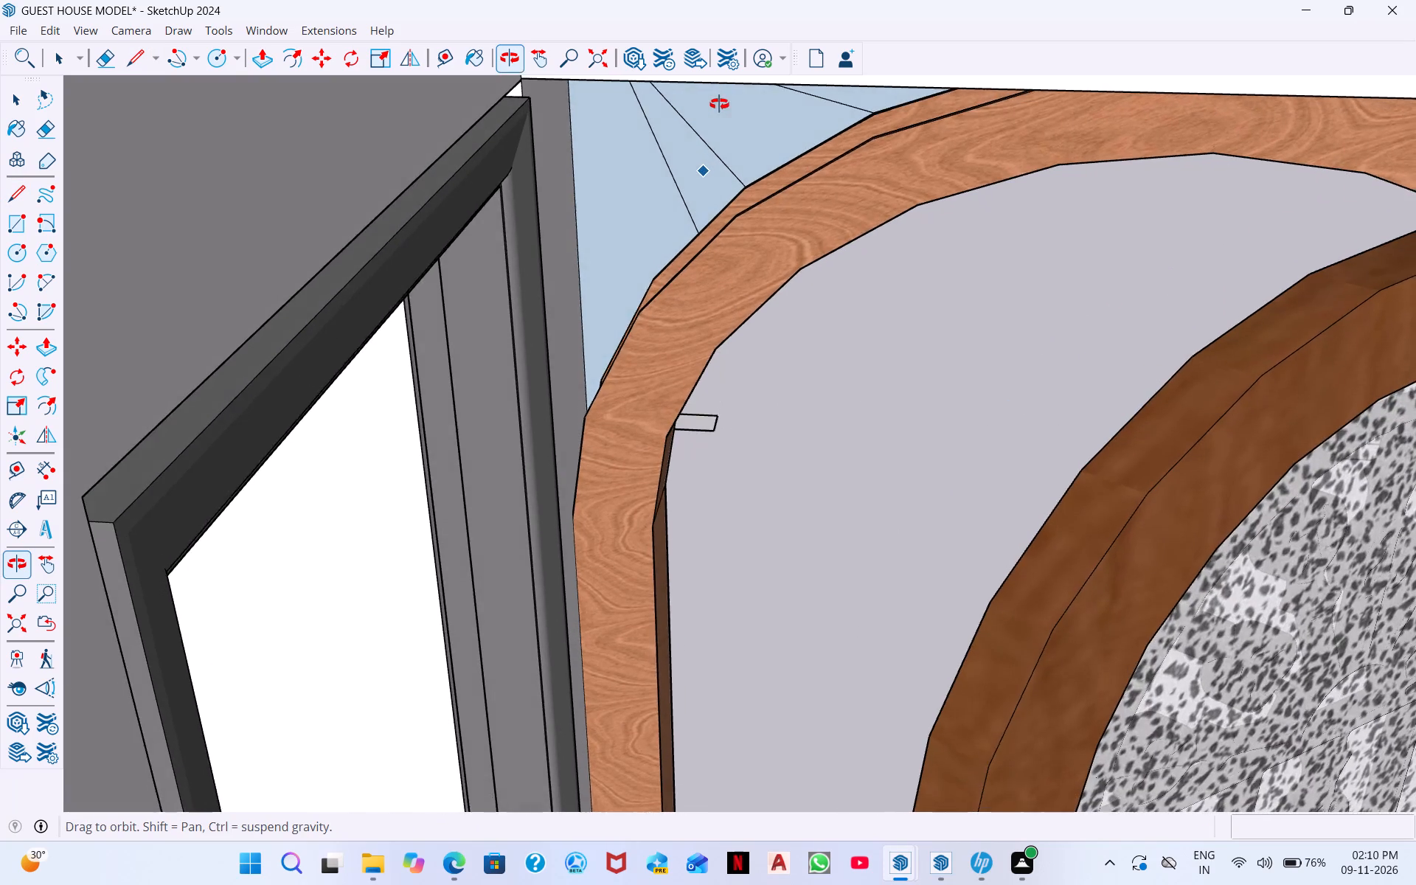
{"action": "middle_click_drag", "start_coordinate": [719, 104], "coordinate": [718, 65]}
{"action": "scroll", "coordinate": [726, 72], "scroll_direction": "down", "scroll_amount": 4}
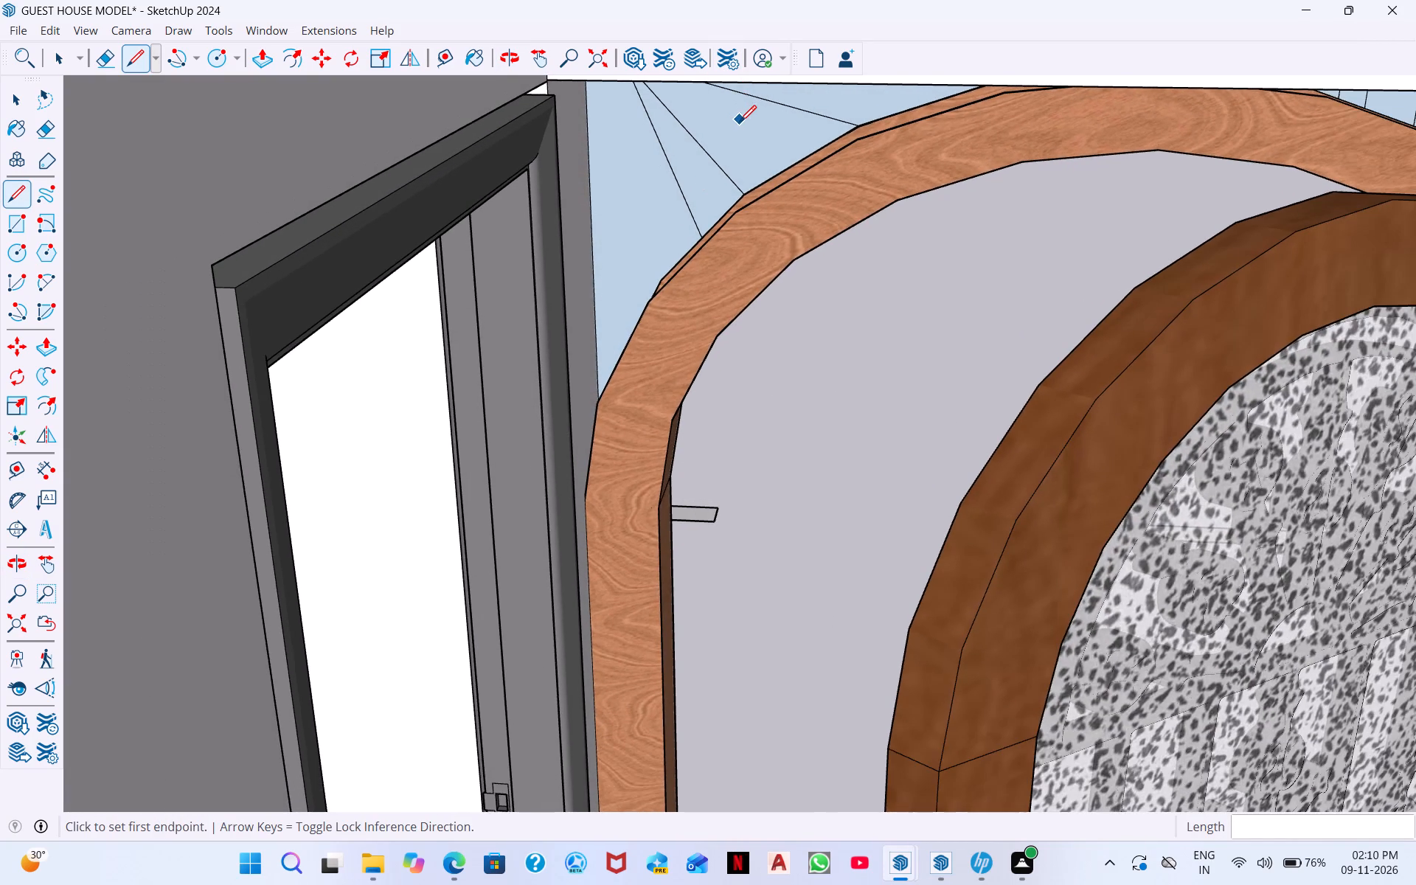
Push/Pull the corner infill panel beside the arch on the interior side by about 4 1/2", flush with the door frame's inner face.
{"action": "left_click", "coordinate": [602, 63]}
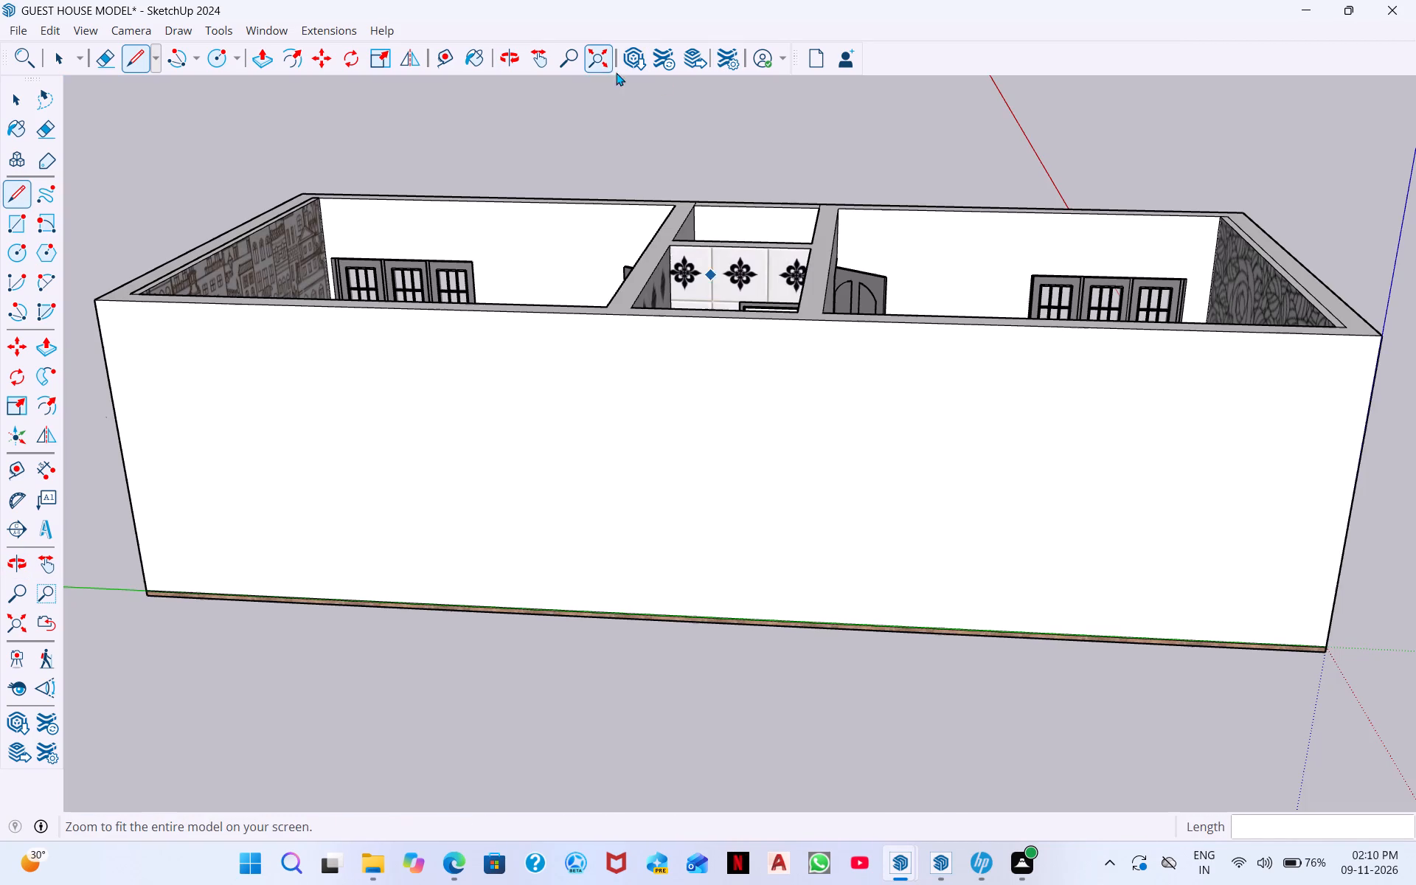
{"action": "middle_click_drag", "start_coordinate": [732, 249], "coordinate": [765, 388]}
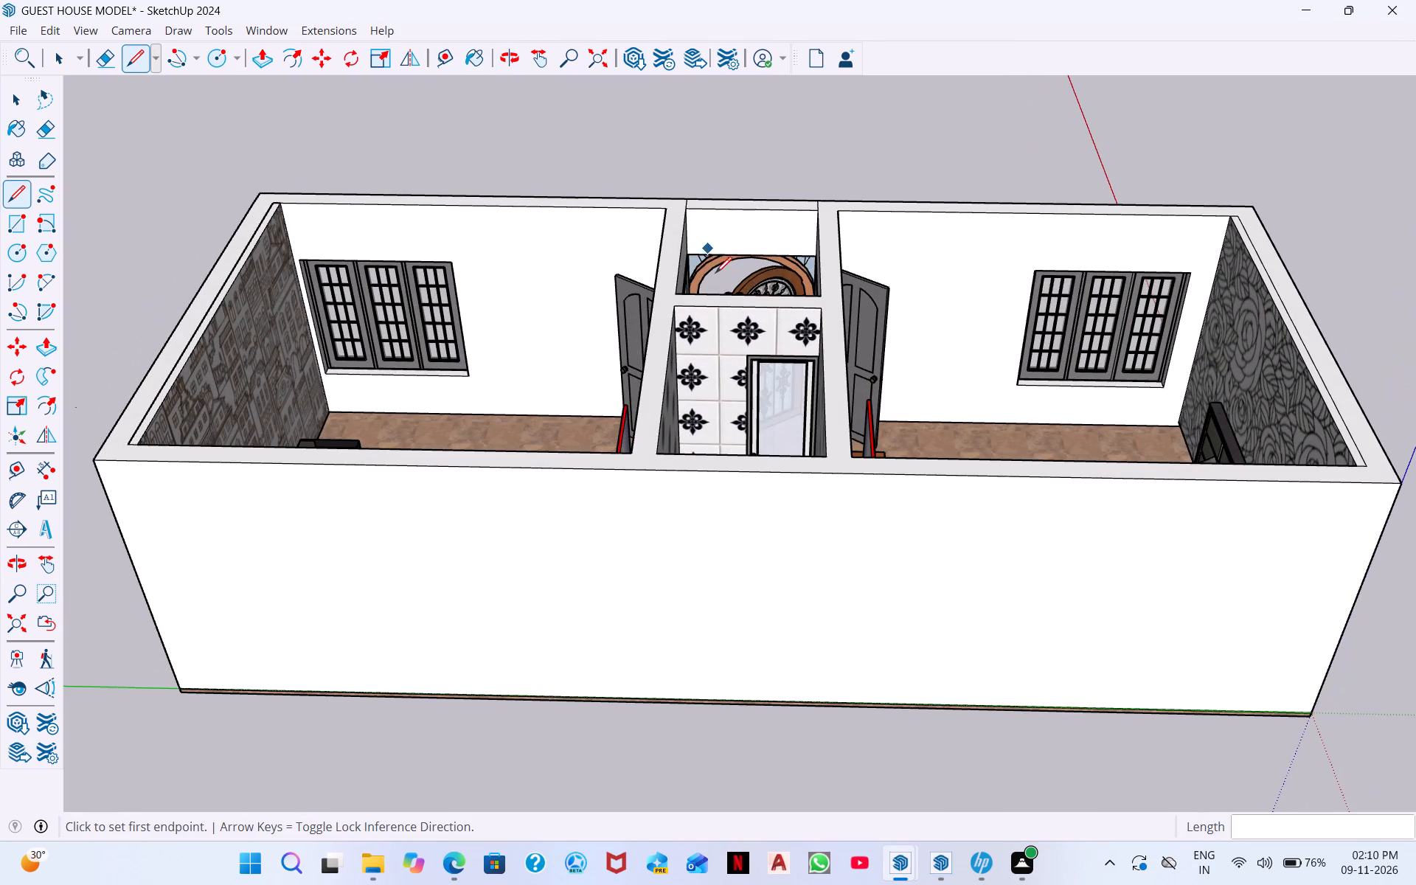
{"action": "scroll", "coordinate": [716, 275], "scroll_direction": "up", "scroll_amount": 6}
{"action": "middle_click_drag", "start_coordinate": [716, 255], "coordinate": [701, 195]}
{"action": "scroll", "coordinate": [723, 254], "scroll_direction": "up", "scroll_amount": 9}
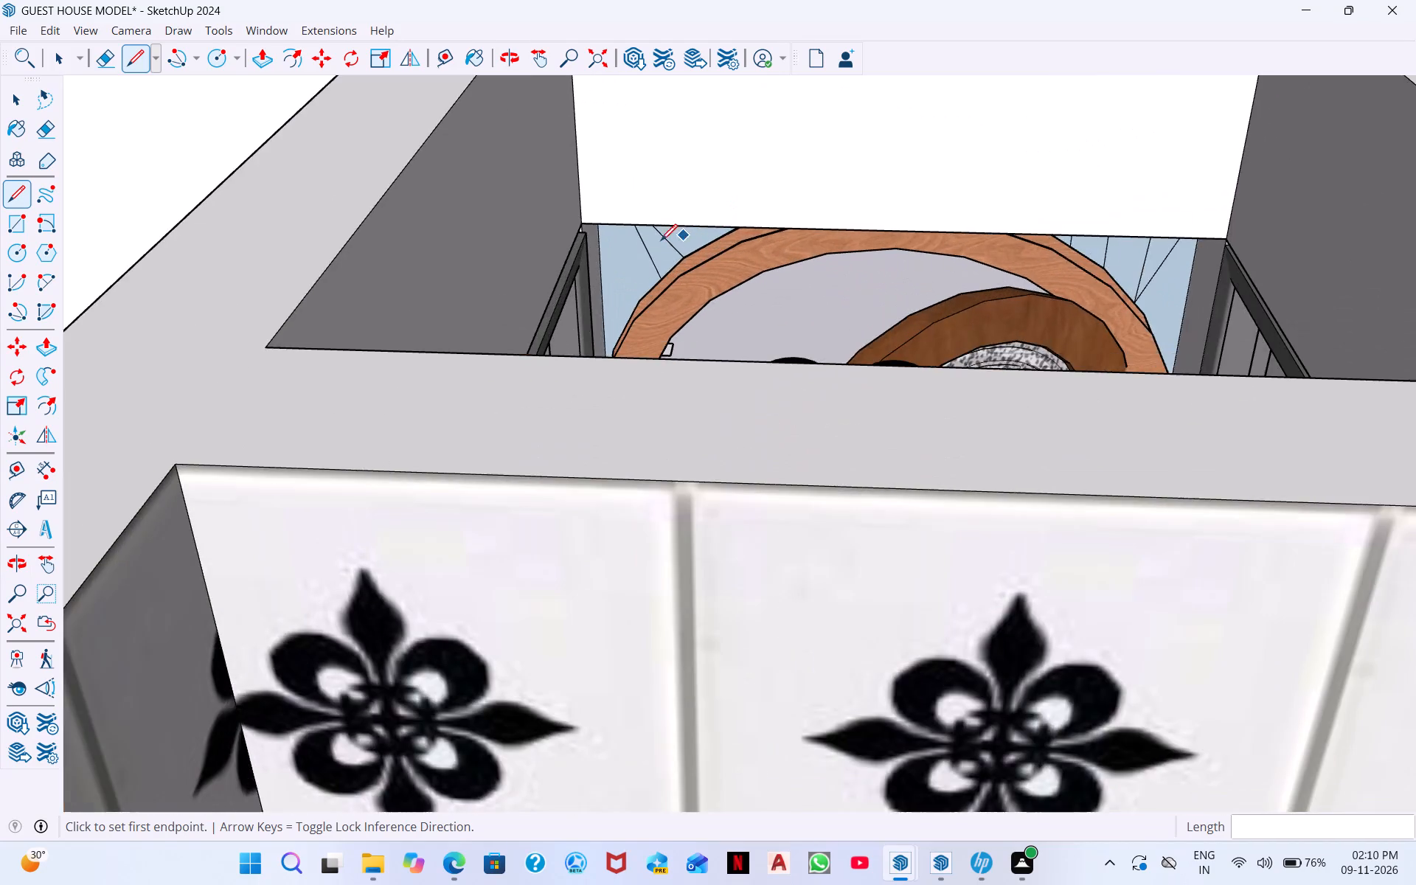
{"action": "scroll", "coordinate": [661, 240], "scroll_direction": "up", "scroll_amount": 9}
{"action": "middle_click_drag", "start_coordinate": [642, 251], "coordinate": [647, 170]}
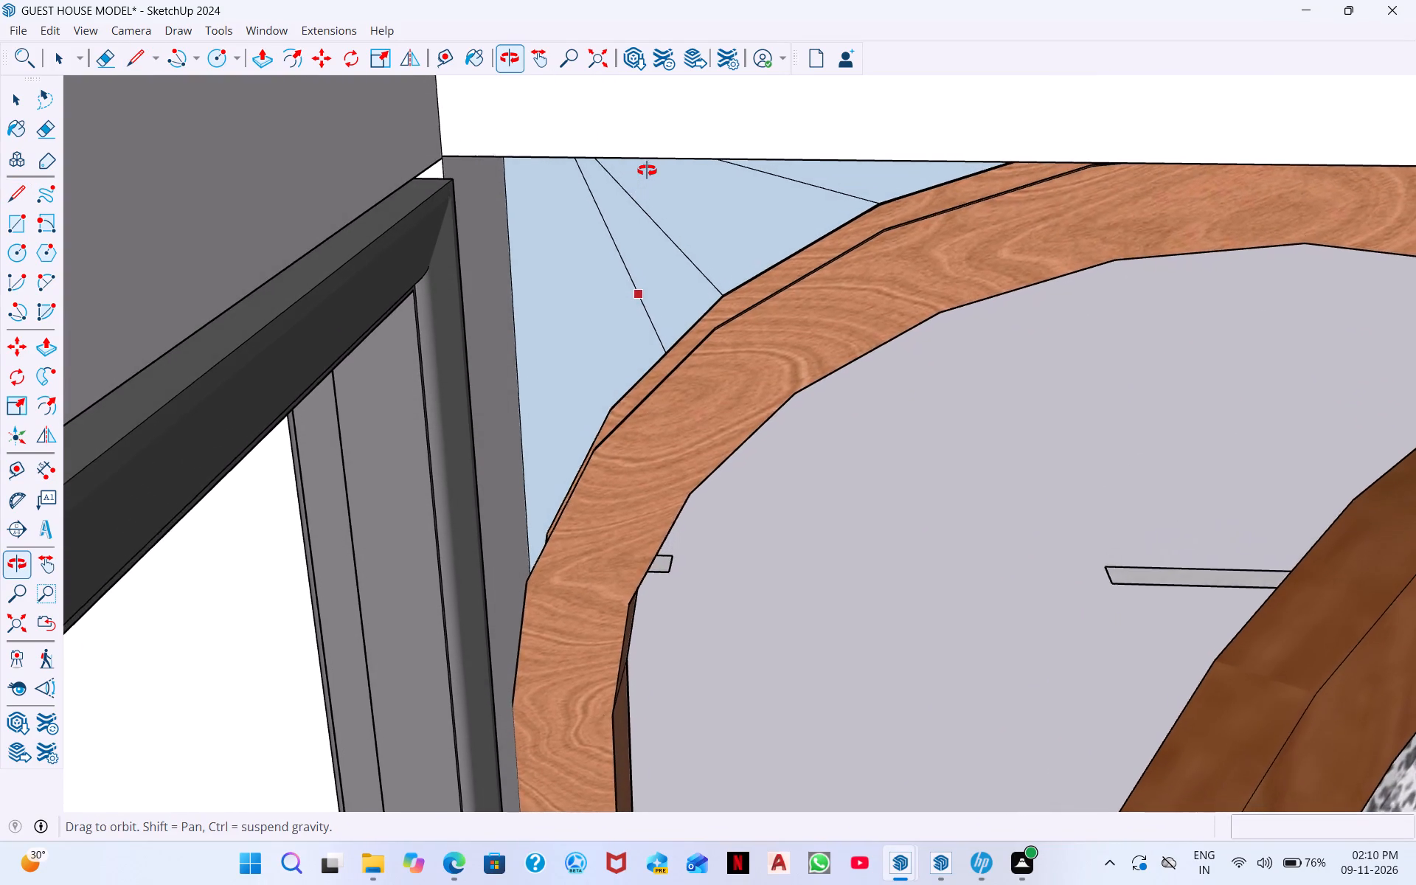
{"action": "middle_click_drag", "start_coordinate": [647, 170], "coordinate": [658, 153]}
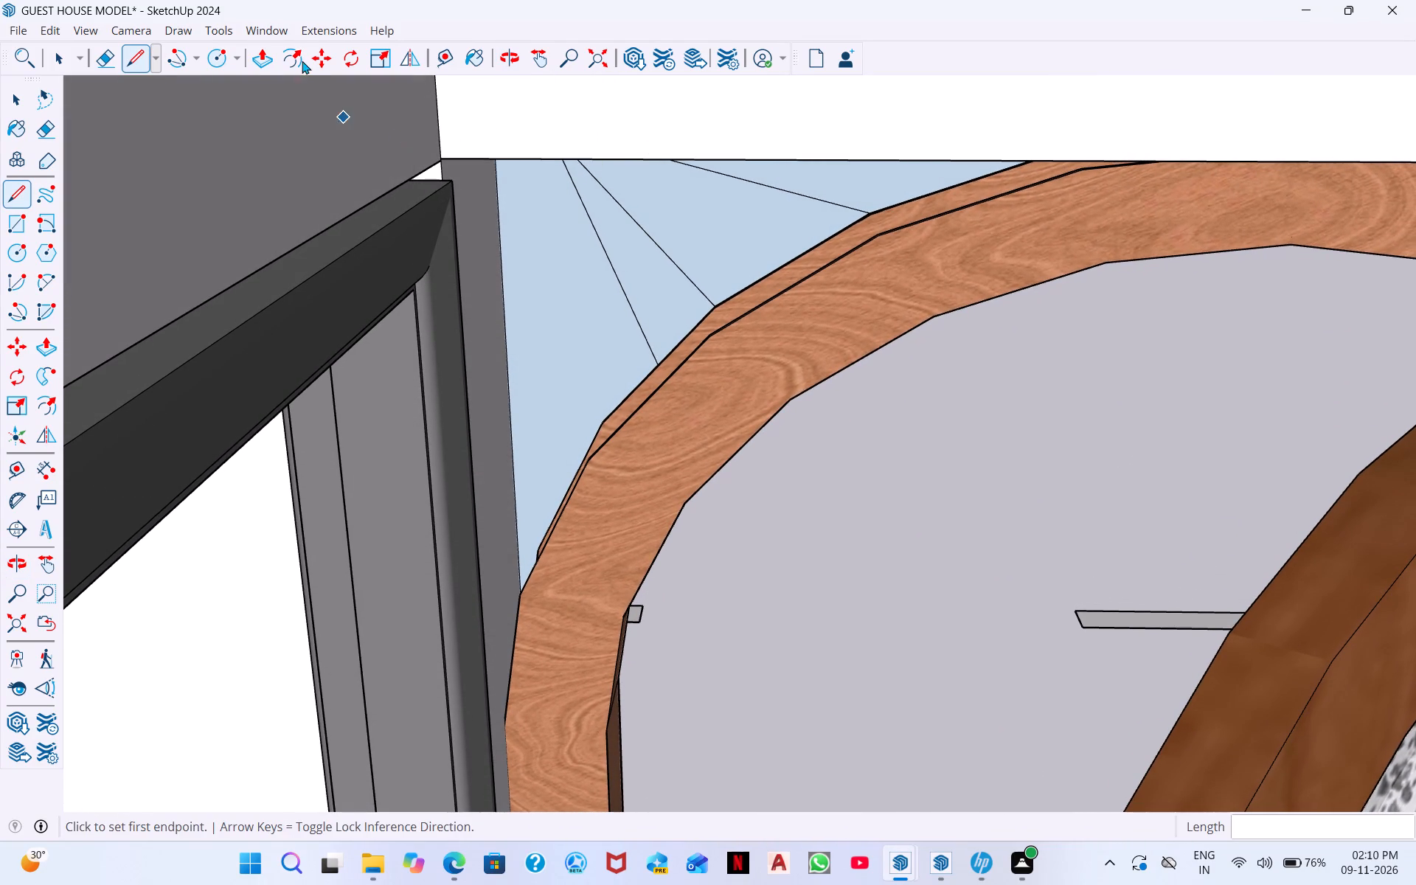
{"action": "left_click", "coordinate": [262, 51]}
{"action": "left_click", "coordinate": [535, 257]}
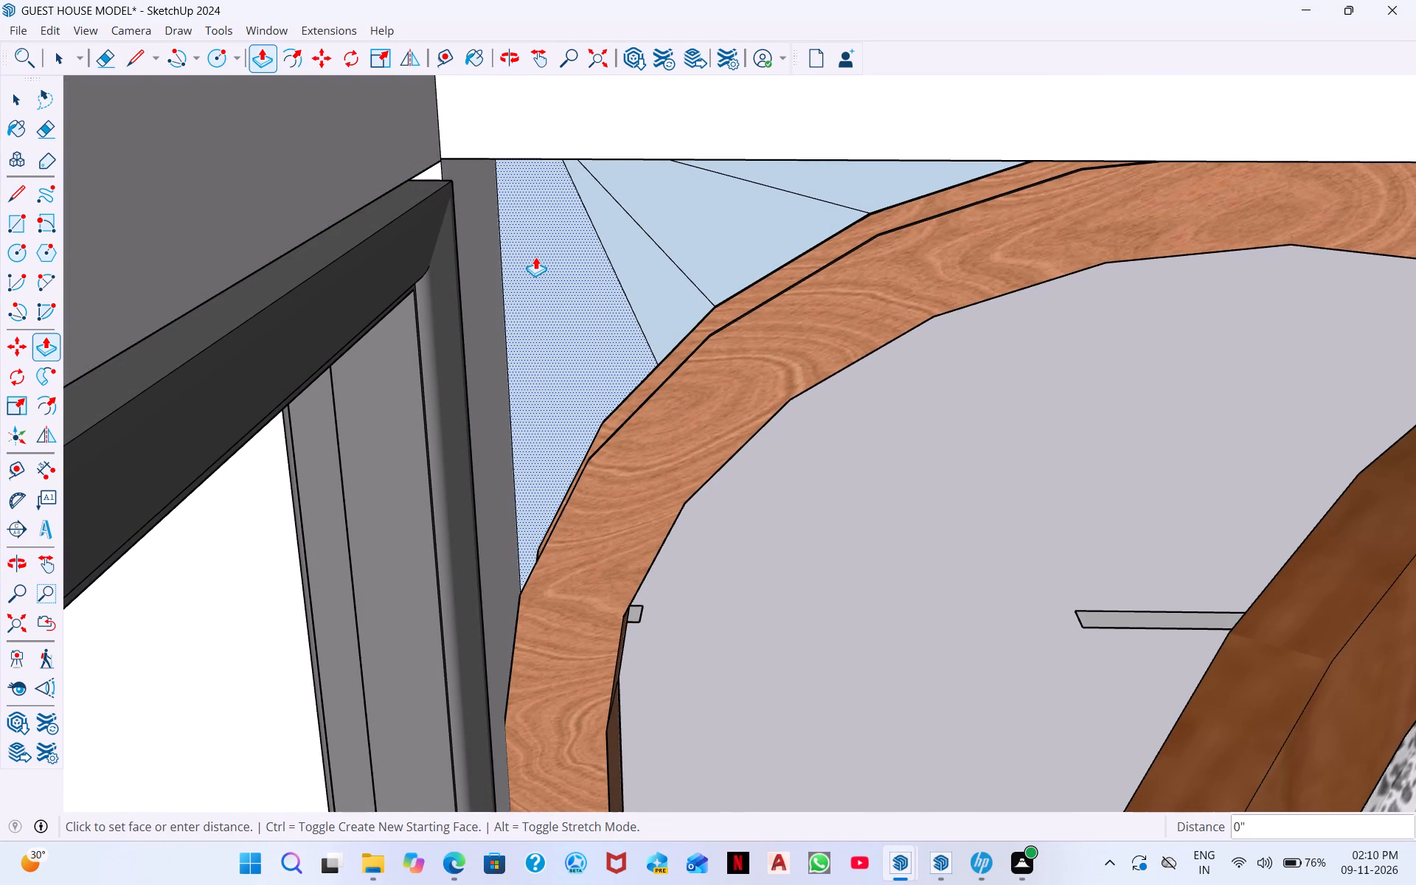
{"action": "left_click", "coordinate": [555, 307]}
Push/Pull the three adjoining infill panels toward the arch's crown by 4 1/2", flush with the corner panel.
{"action": "left_click", "coordinate": [624, 265]}
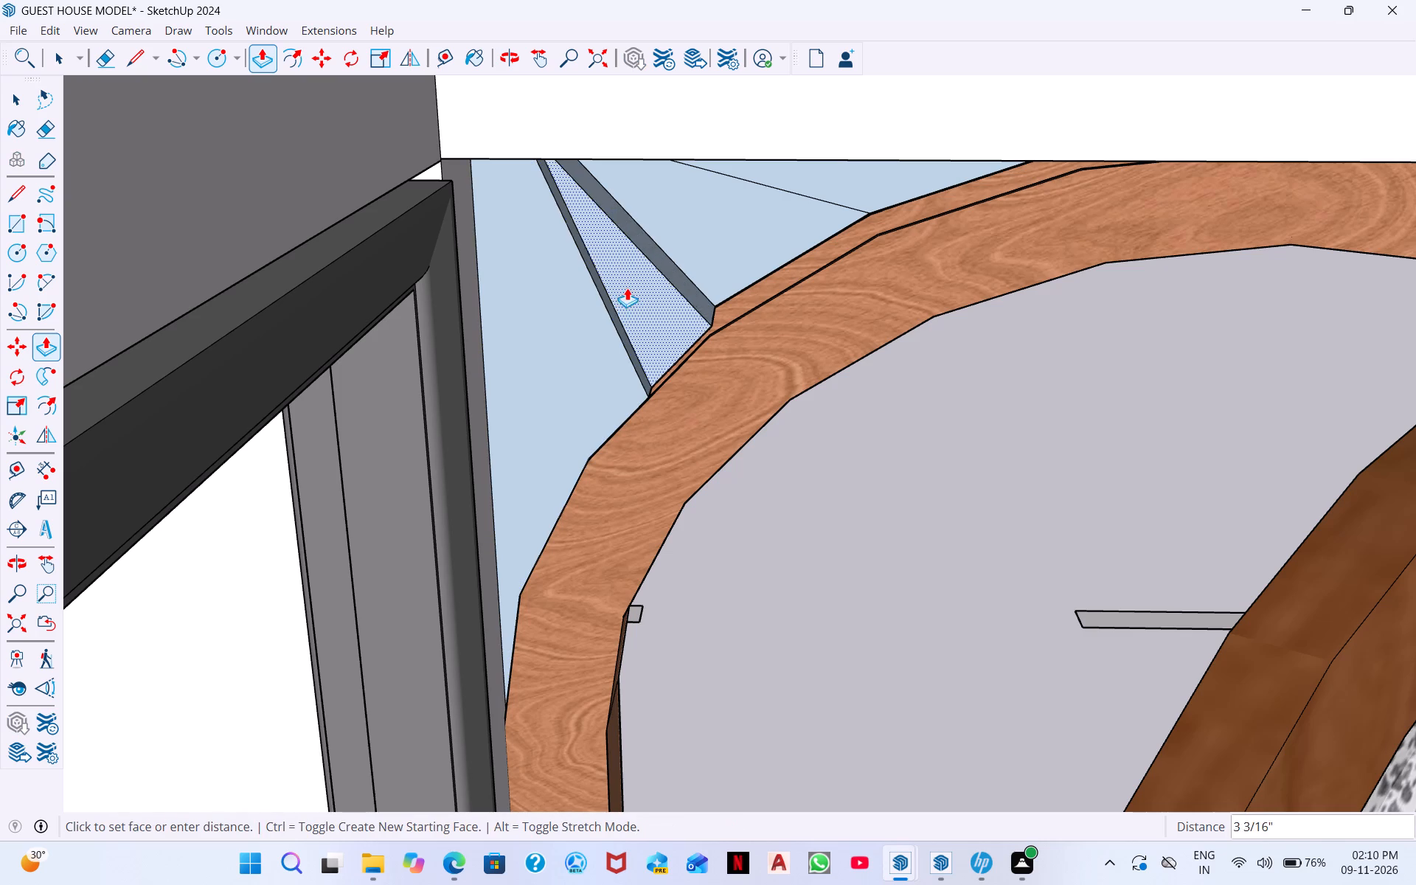
{"action": "left_click", "coordinate": [621, 301]}
{"action": "left_click", "coordinate": [711, 226]}
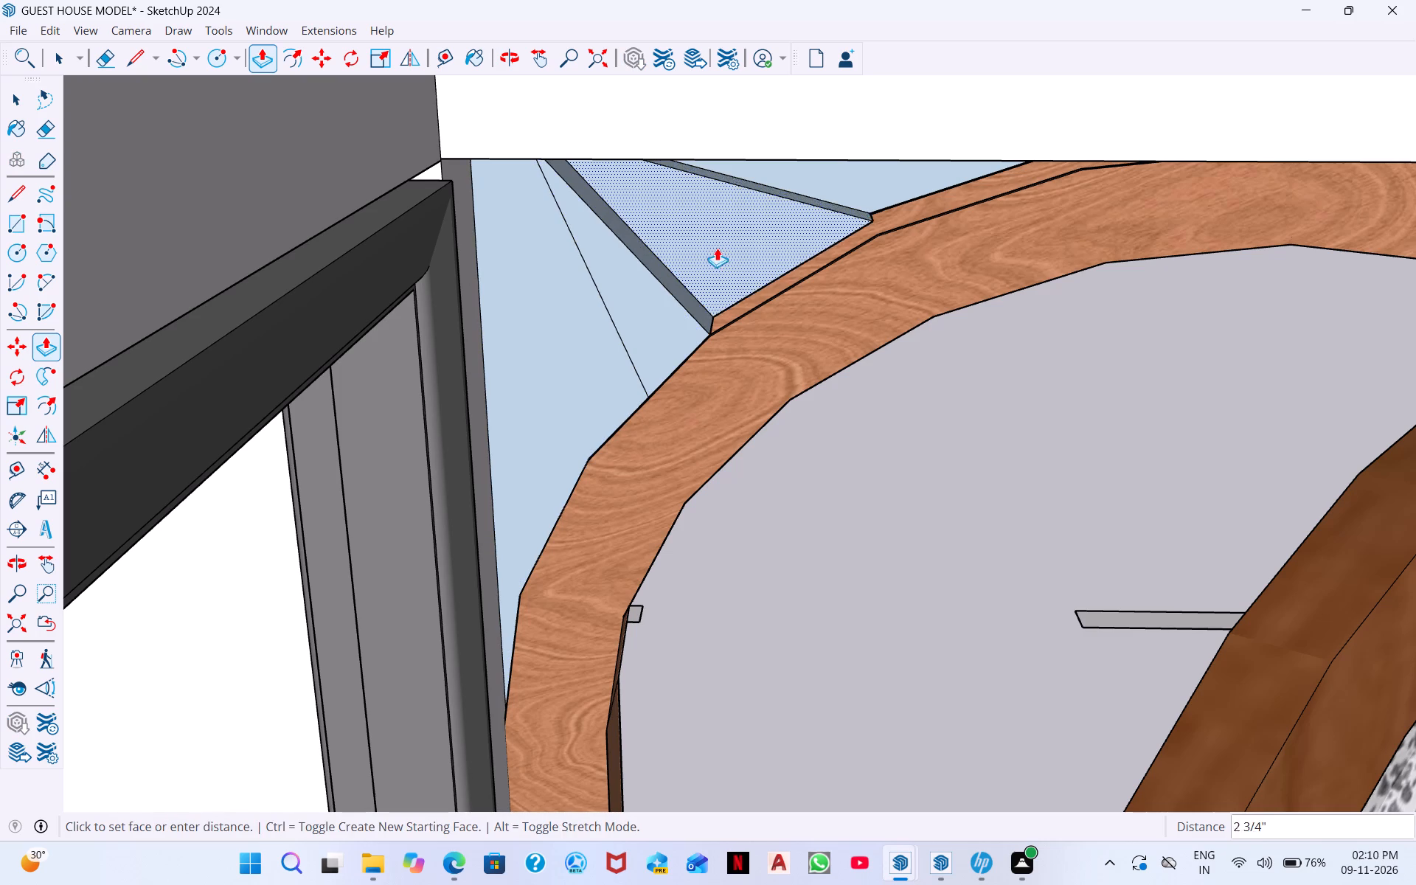
{"action": "left_click", "coordinate": [712, 260]}
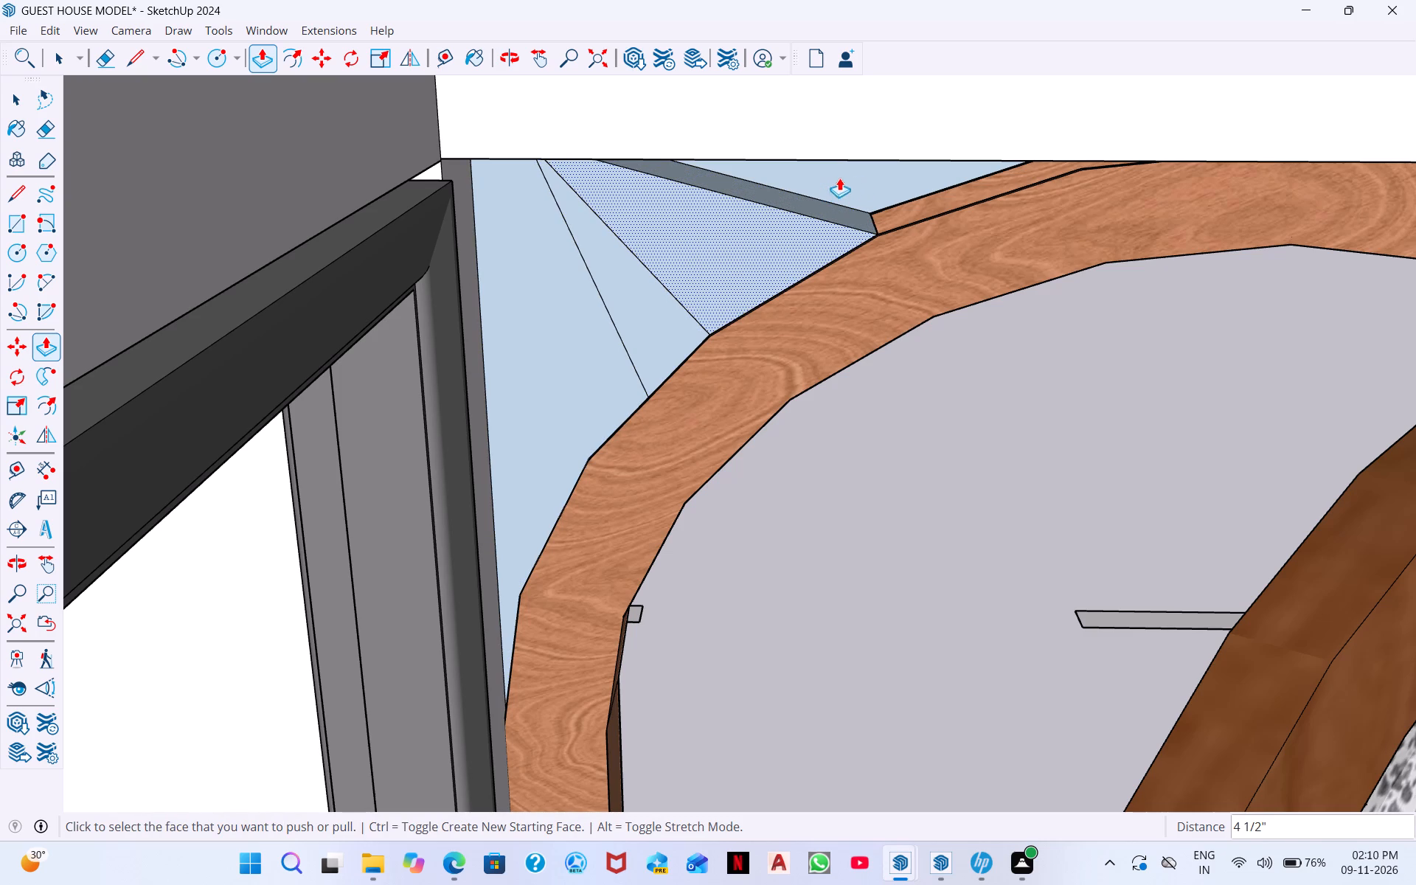
{"action": "left_click", "coordinate": [840, 176]}
{"action": "left_click", "coordinate": [847, 199]}
{"action": "scroll", "coordinate": [844, 204], "scroll_direction": "down", "scroll_amount": 1}
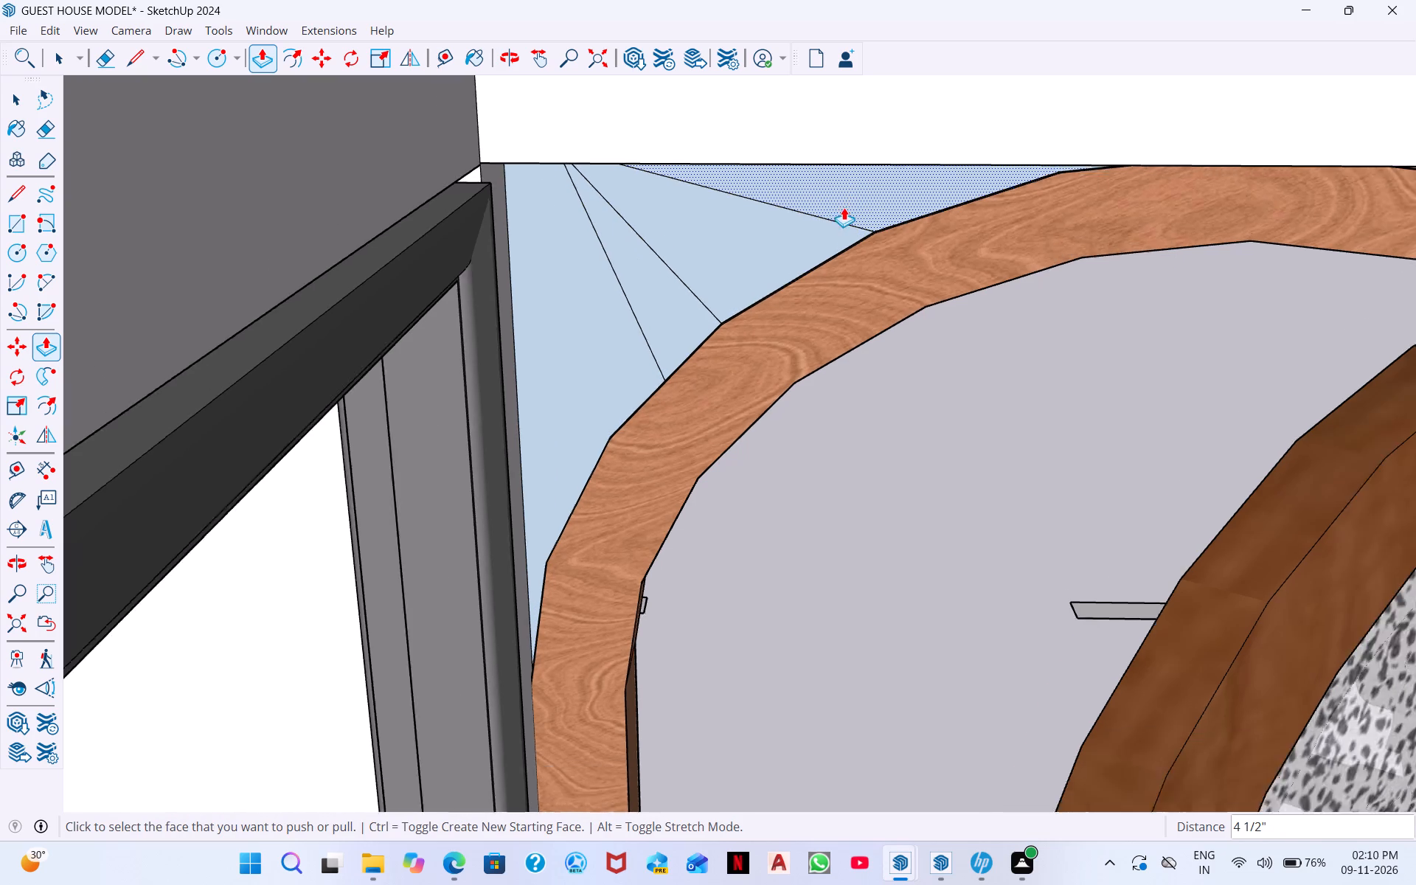
{"action": "scroll", "coordinate": [844, 207], "scroll_direction": "down", "scroll_amount": 4}
{"action": "scroll", "coordinate": [1120, 214], "scroll_direction": "down", "scroll_amount": 1}
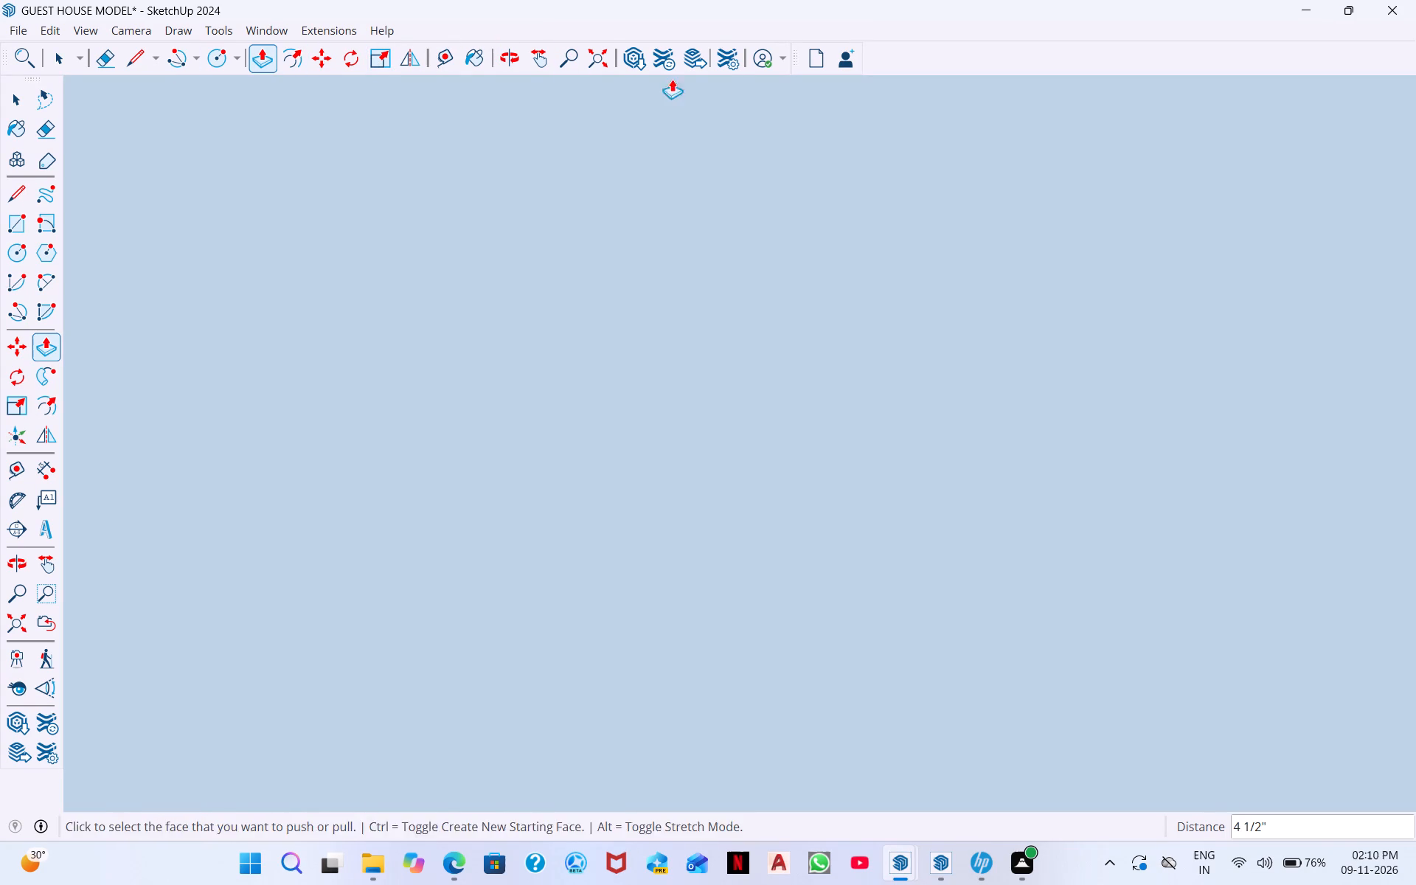
Push/Pull the infill panel in the arch's opposite corner by 5" on the interior side, toward the door frame's inner face.
{"action": "left_click", "coordinate": [595, 59]}
{"action": "scroll", "coordinate": [764, 234], "scroll_direction": "up", "scroll_amount": 1}
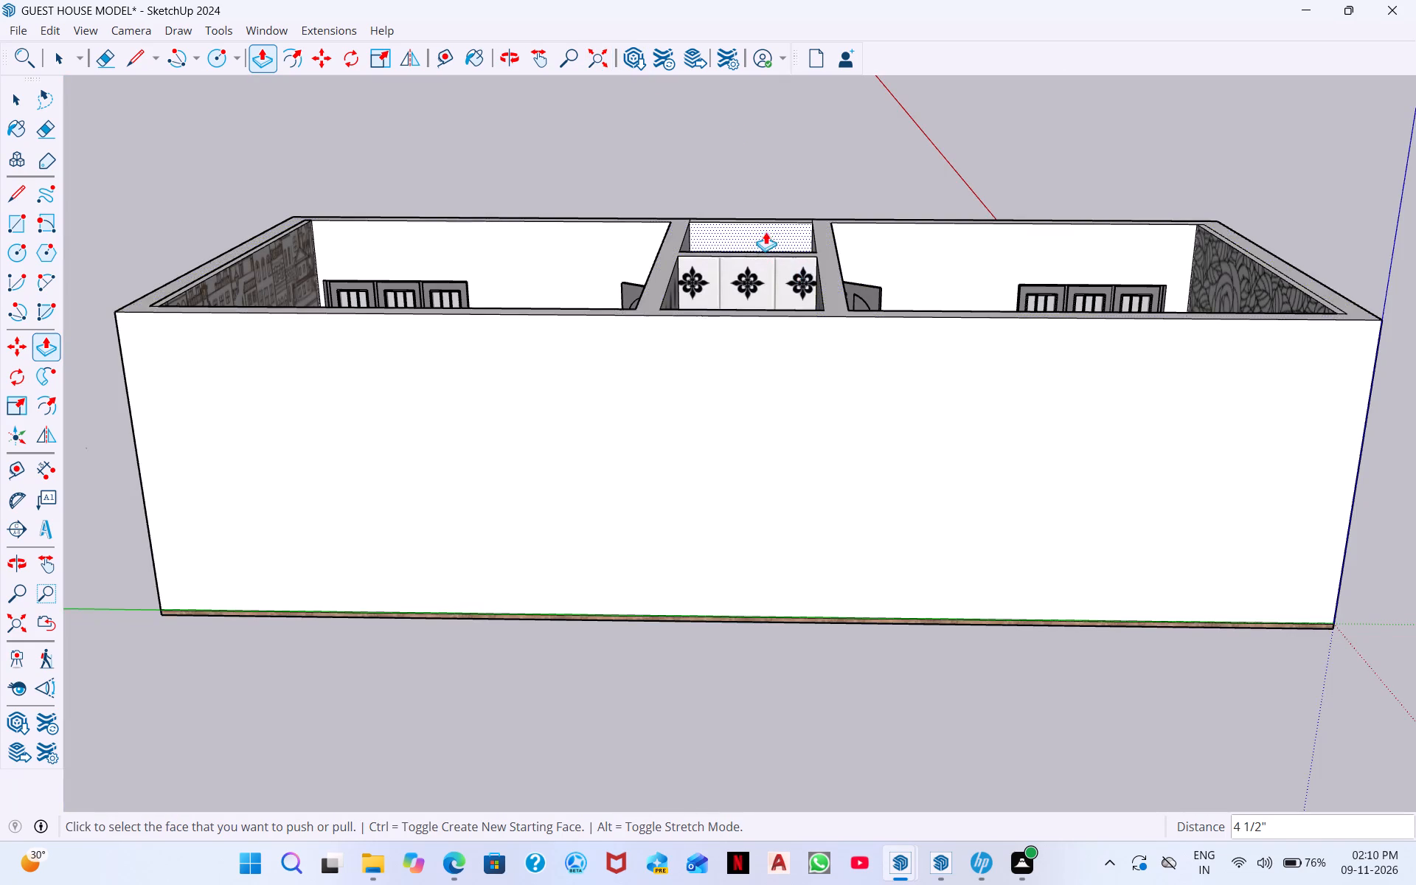
{"action": "scroll", "coordinate": [766, 232], "scroll_direction": "up", "scroll_amount": 6}
{"action": "middle_click_drag", "start_coordinate": [787, 324], "coordinate": [810, 440]}
{"action": "scroll", "coordinate": [806, 320], "scroll_direction": "up", "scroll_amount": 5}
{"action": "middle_click_drag", "start_coordinate": [809, 395], "coordinate": [855, 698]}
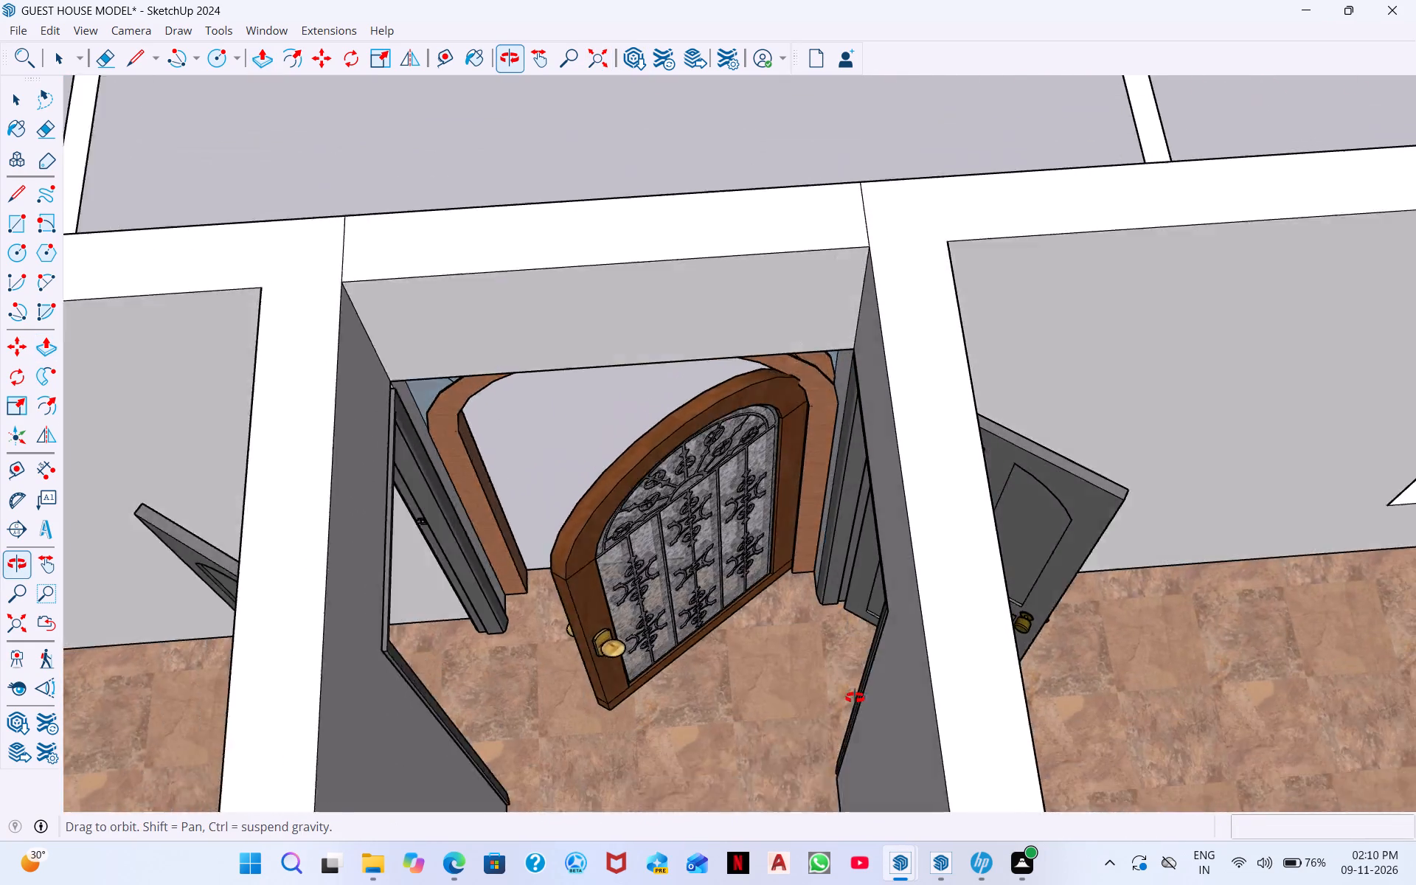
{"action": "middle_click_drag", "start_coordinate": [855, 698], "coordinate": [855, 698]}
{"action": "scroll", "coordinate": [846, 621], "scroll_direction": "down", "scroll_amount": 1}
{"action": "middle_click_drag", "start_coordinate": [678, 447], "coordinate": [795, 686]}
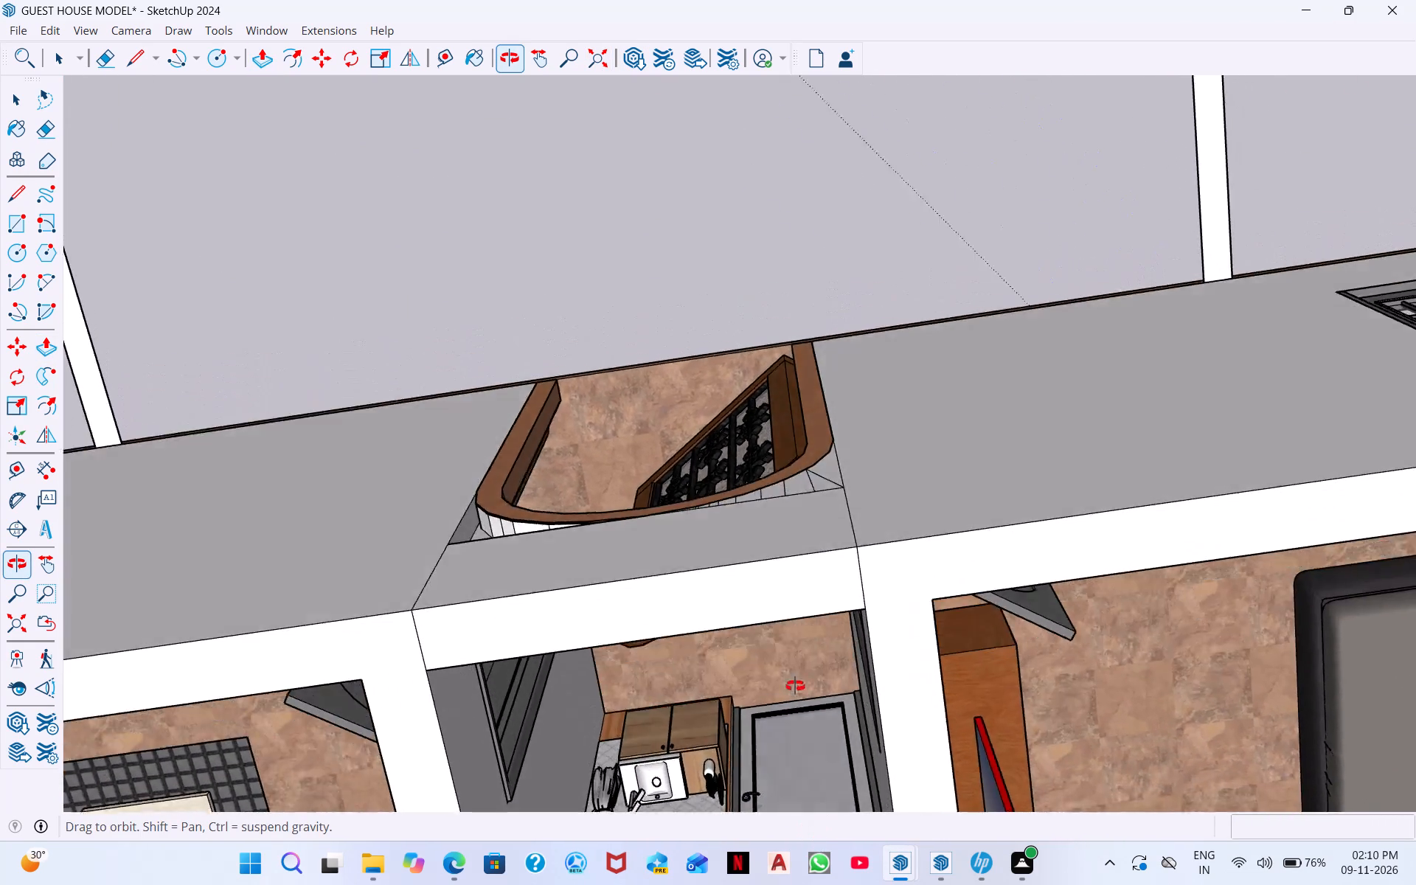
{"action": "middle_click_drag", "start_coordinate": [795, 686], "coordinate": [723, 364]}
{"action": "scroll", "coordinate": [814, 391], "scroll_direction": "up", "scroll_amount": 5}
{"action": "middle_click_drag", "start_coordinate": [826, 373], "coordinate": [802, 305]}
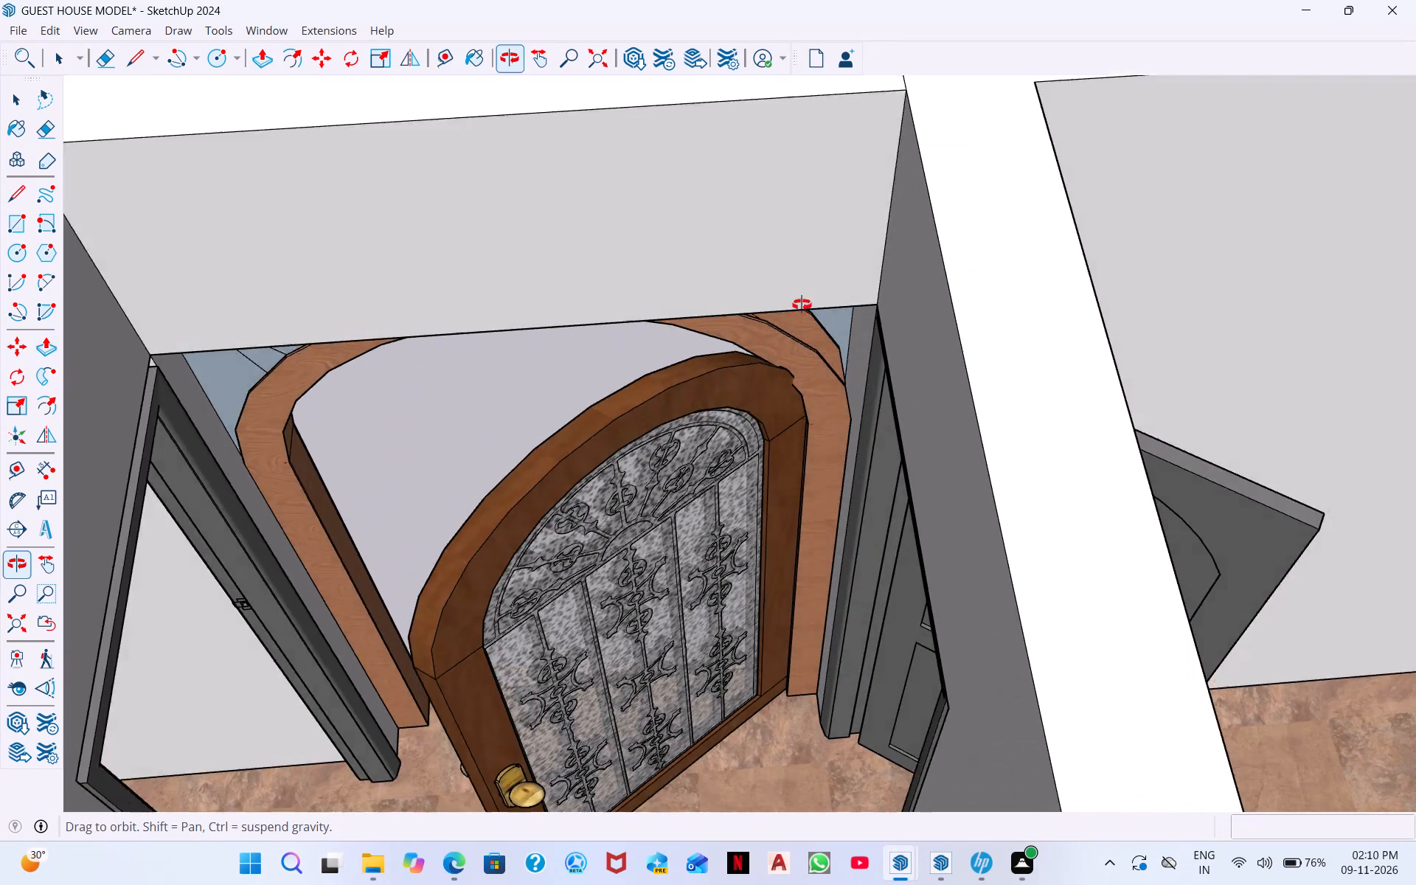
{"action": "middle_click_drag", "start_coordinate": [802, 305], "coordinate": [782, 233]}
{"action": "middle_click_drag", "start_coordinate": [832, 282], "coordinate": [814, 215]}
{"action": "left_click", "coordinate": [833, 265]}
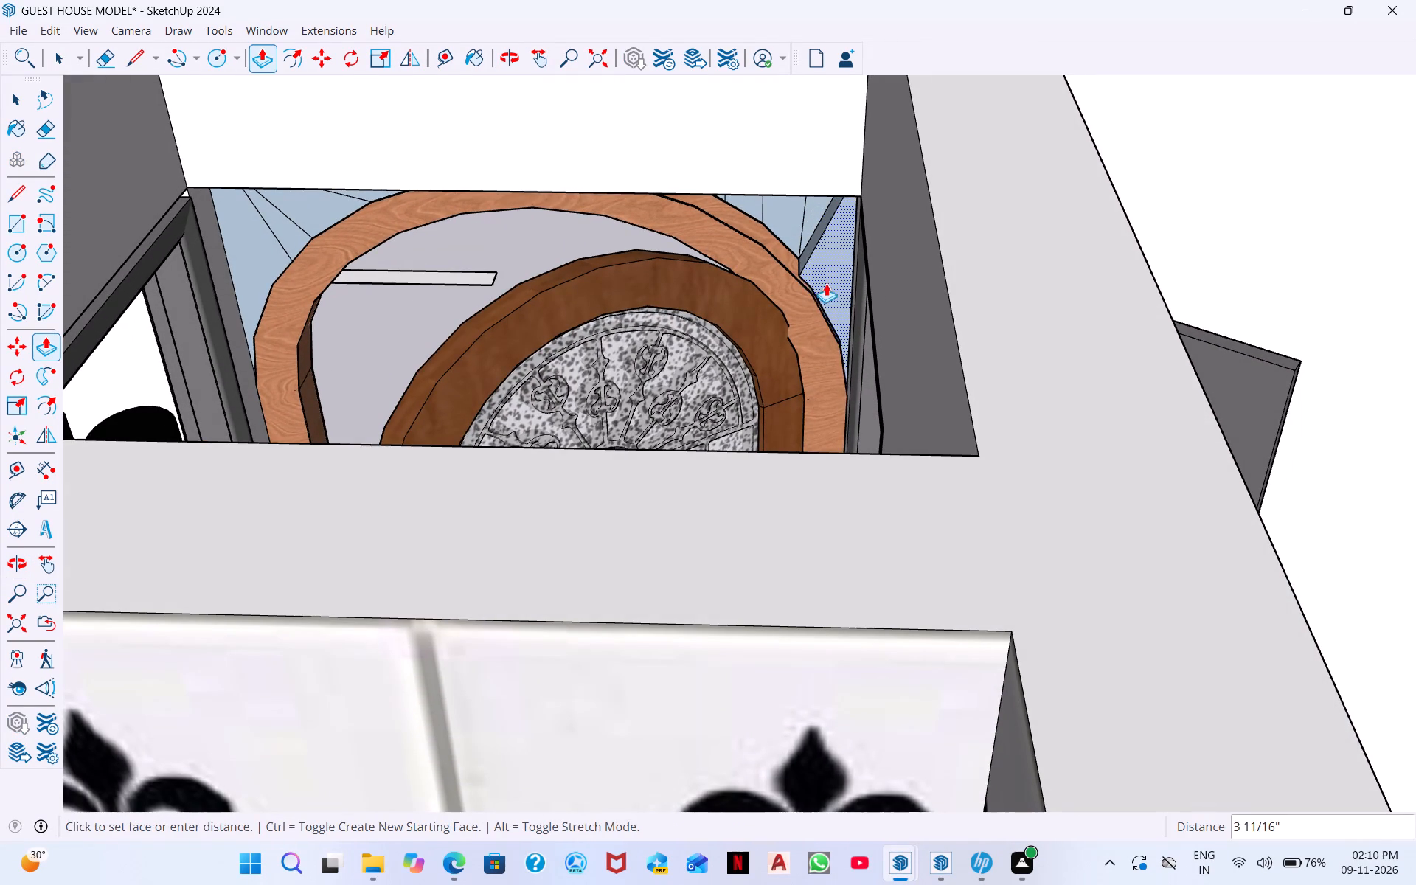
{"action": "left_click", "coordinate": [828, 290]}
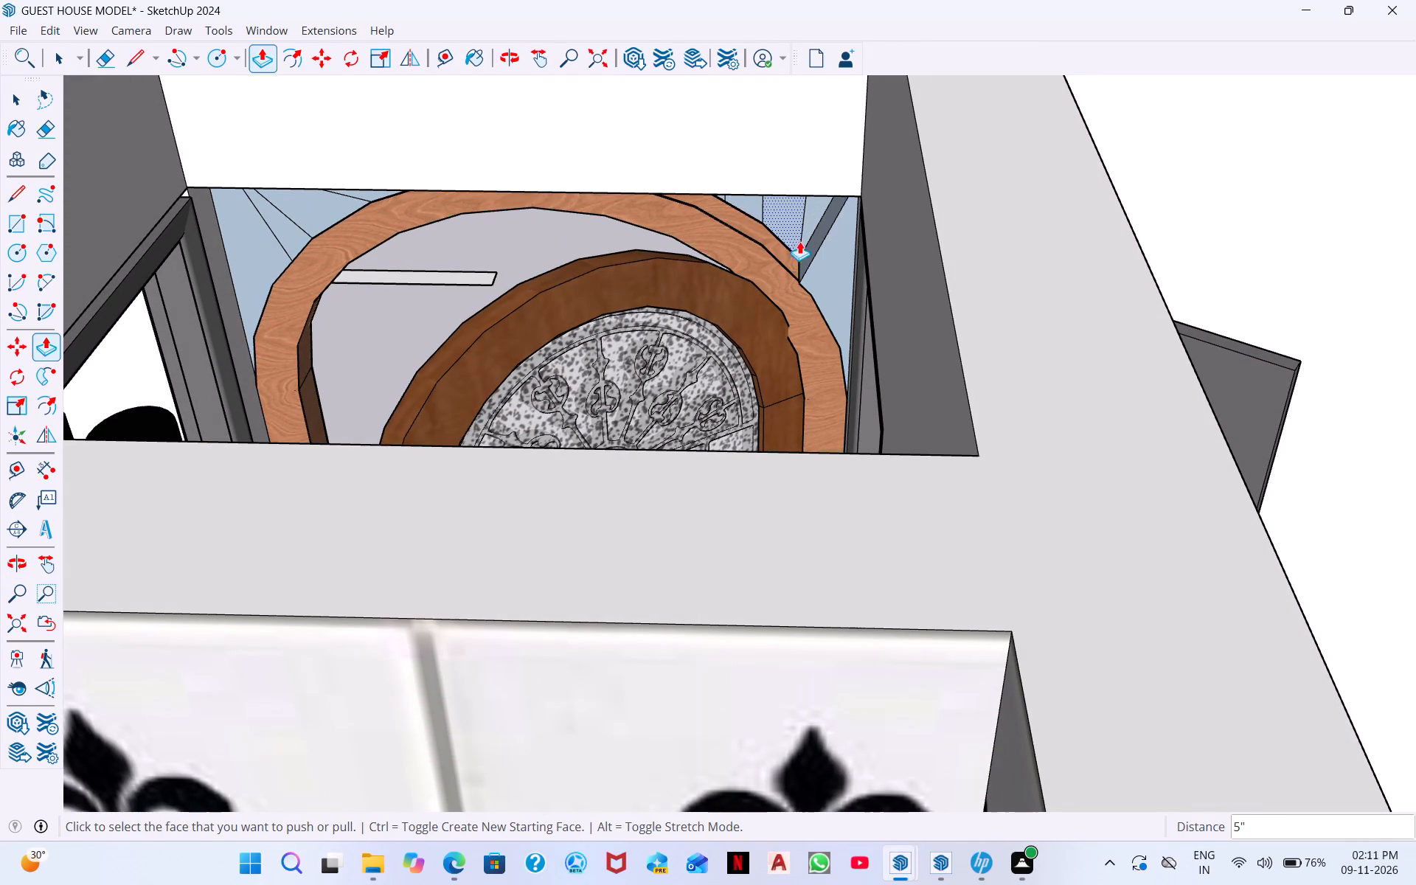
Push/Pull the two infill panels adjoining that corner panel, toward the arch's crown, by 5" each.
{"action": "left_click", "coordinate": [813, 212]}
{"action": "left_click", "coordinate": [806, 242]}
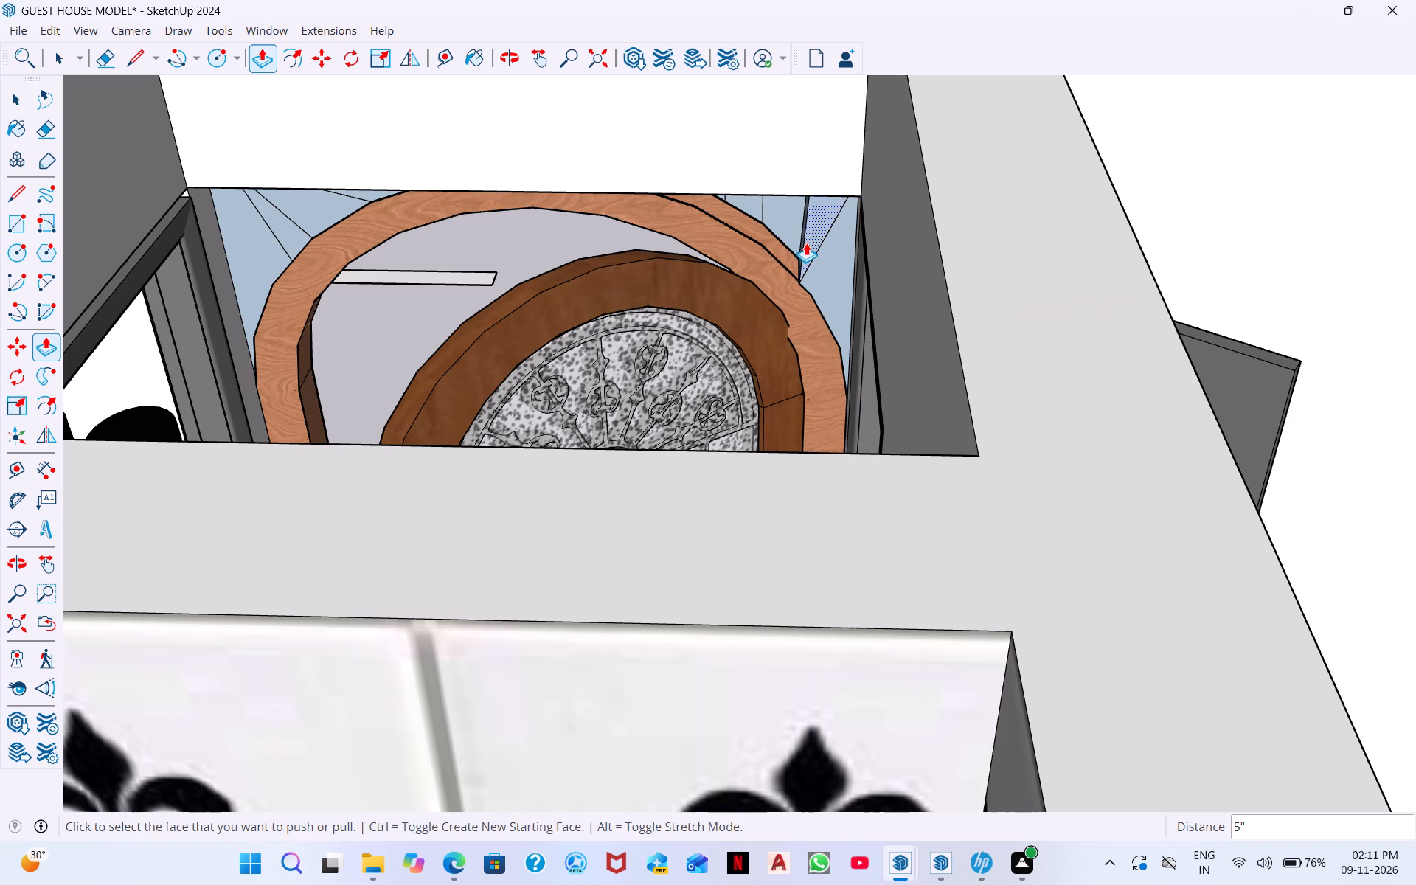
{"action": "left_click", "coordinate": [794, 218]}
{"action": "left_click", "coordinate": [785, 244]}
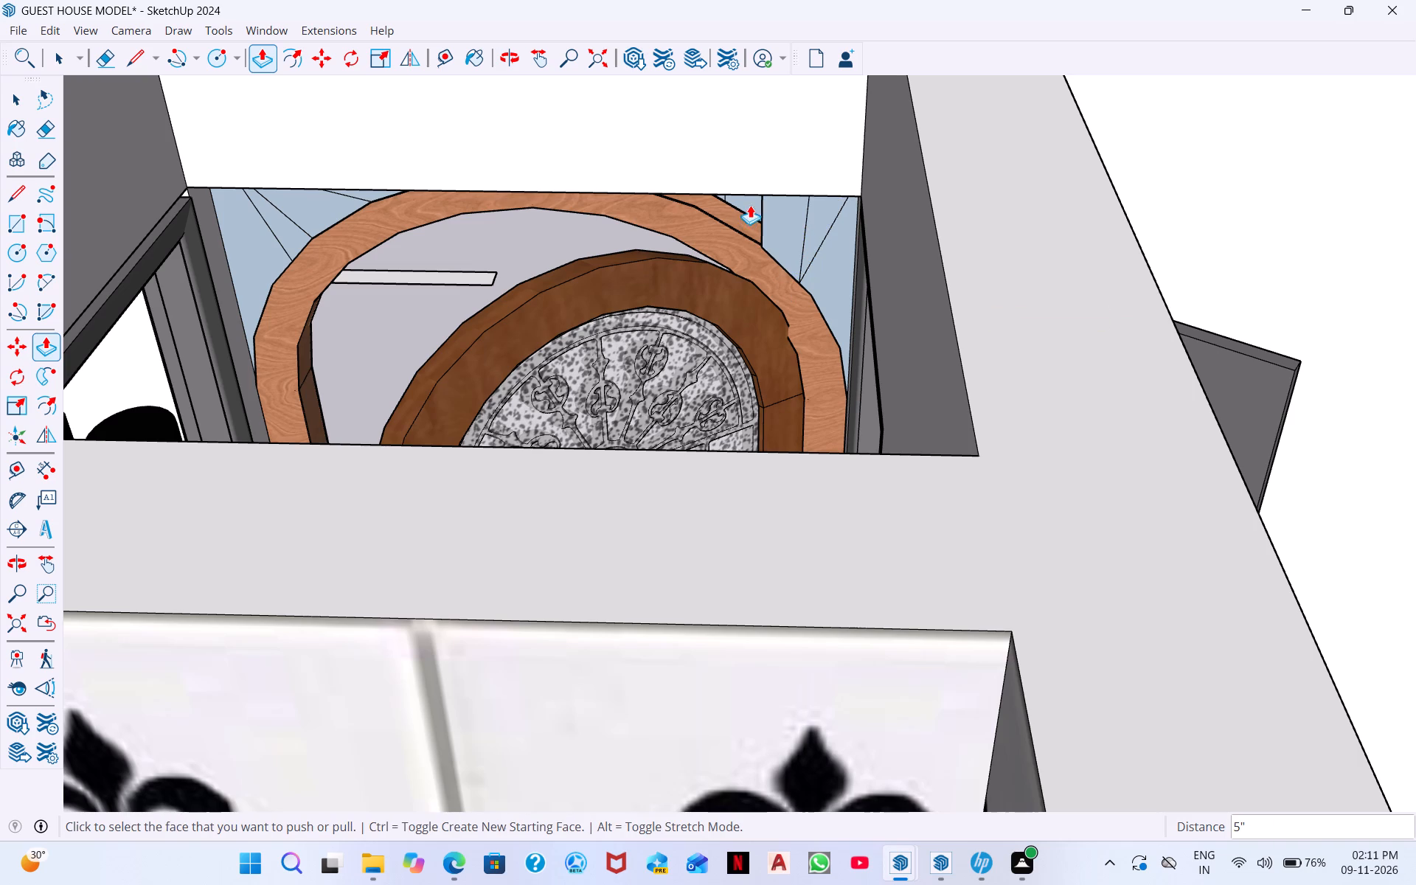
Push/Pull the fourth infill panel toward the arch's crown by 5/8", and again by about 4 3/16".
{"action": "left_click", "coordinate": [750, 200]}
{"action": "scroll", "coordinate": [737, 210], "scroll_direction": "up", "scroll_amount": 9}
{"action": "left_click", "coordinate": [763, 183]}
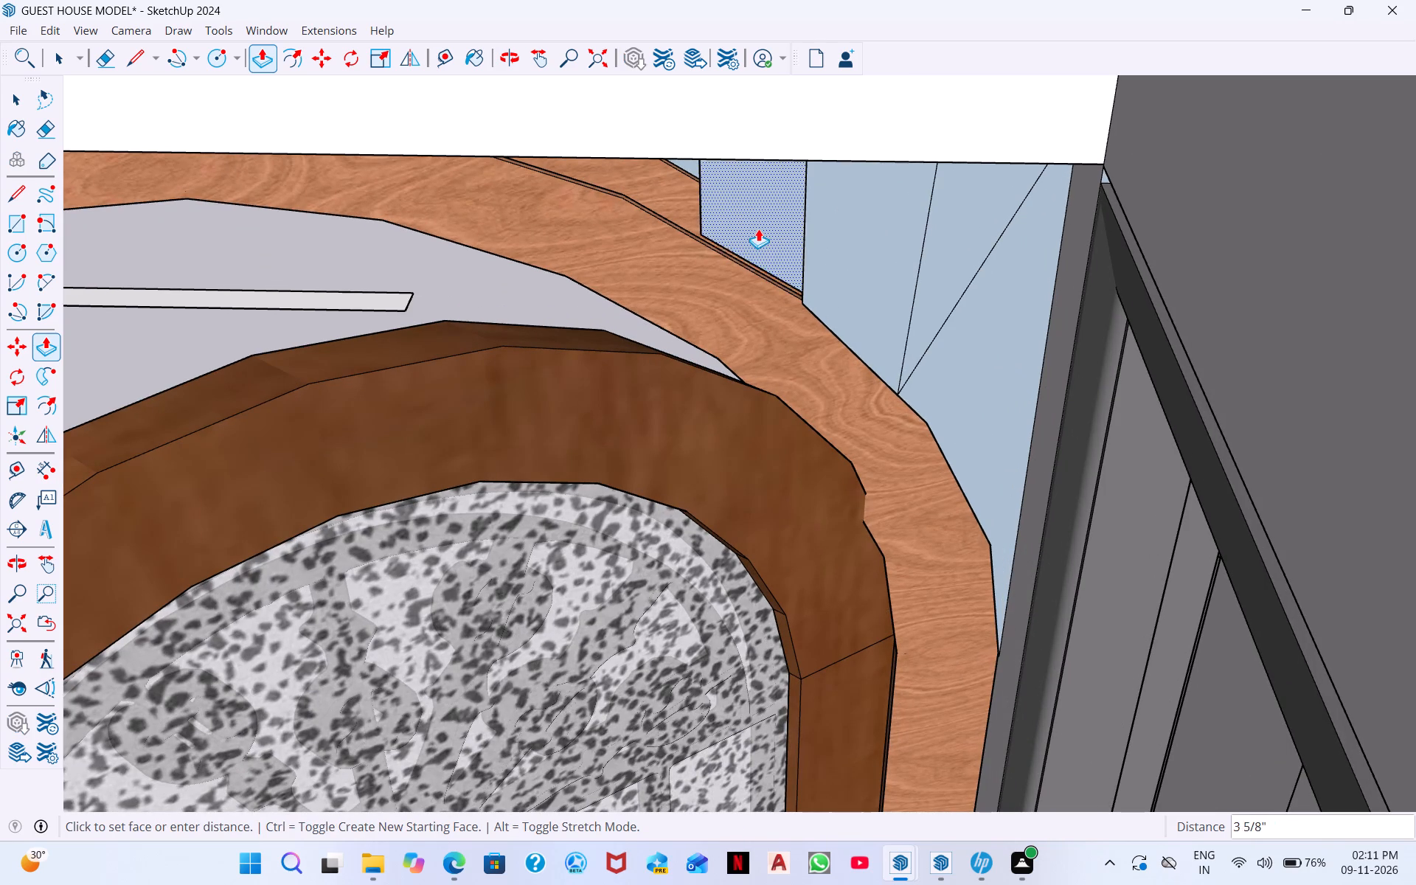
{"action": "left_click", "coordinate": [757, 235]}
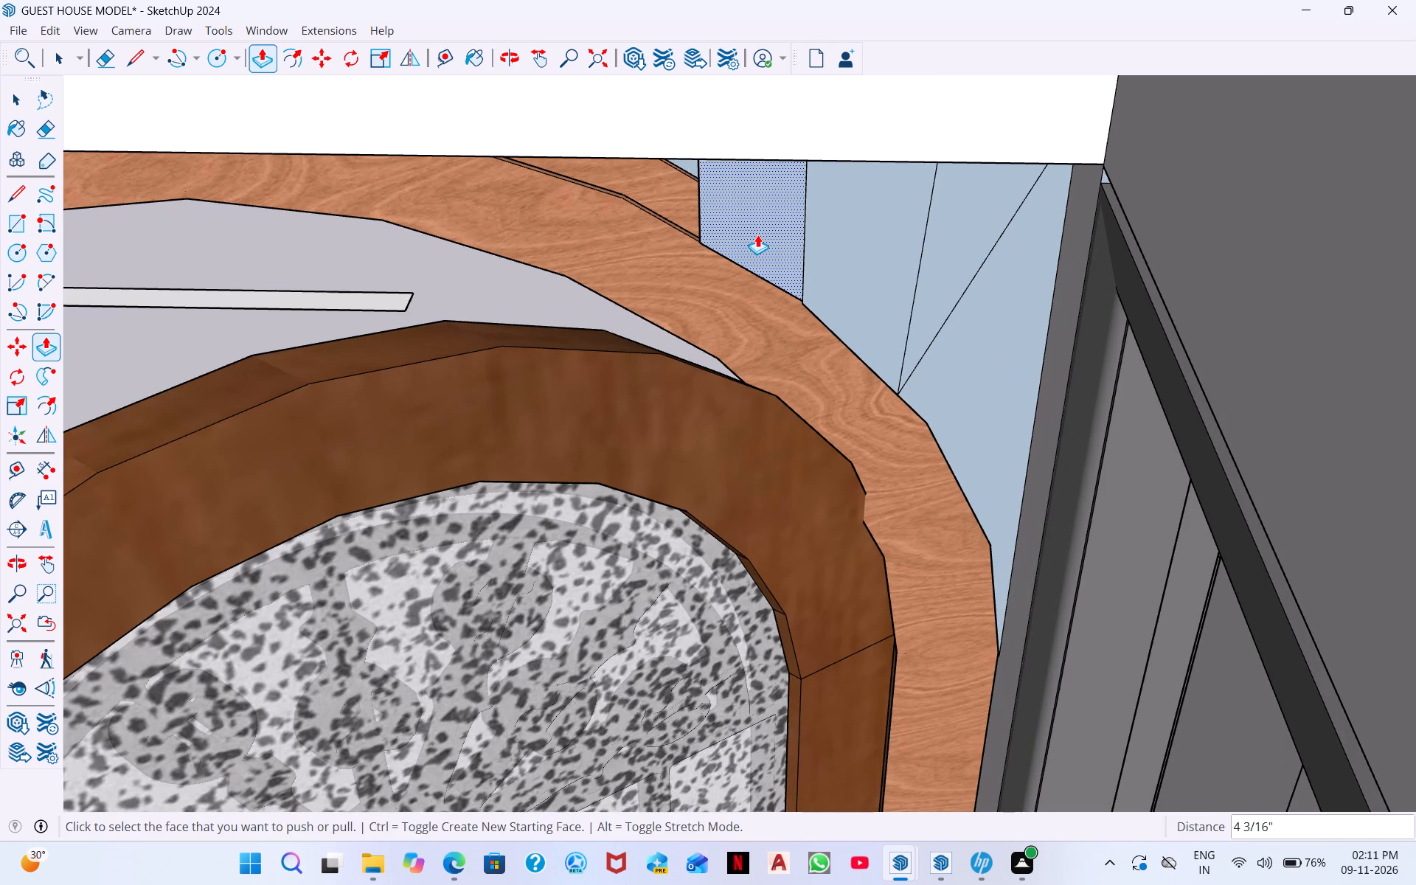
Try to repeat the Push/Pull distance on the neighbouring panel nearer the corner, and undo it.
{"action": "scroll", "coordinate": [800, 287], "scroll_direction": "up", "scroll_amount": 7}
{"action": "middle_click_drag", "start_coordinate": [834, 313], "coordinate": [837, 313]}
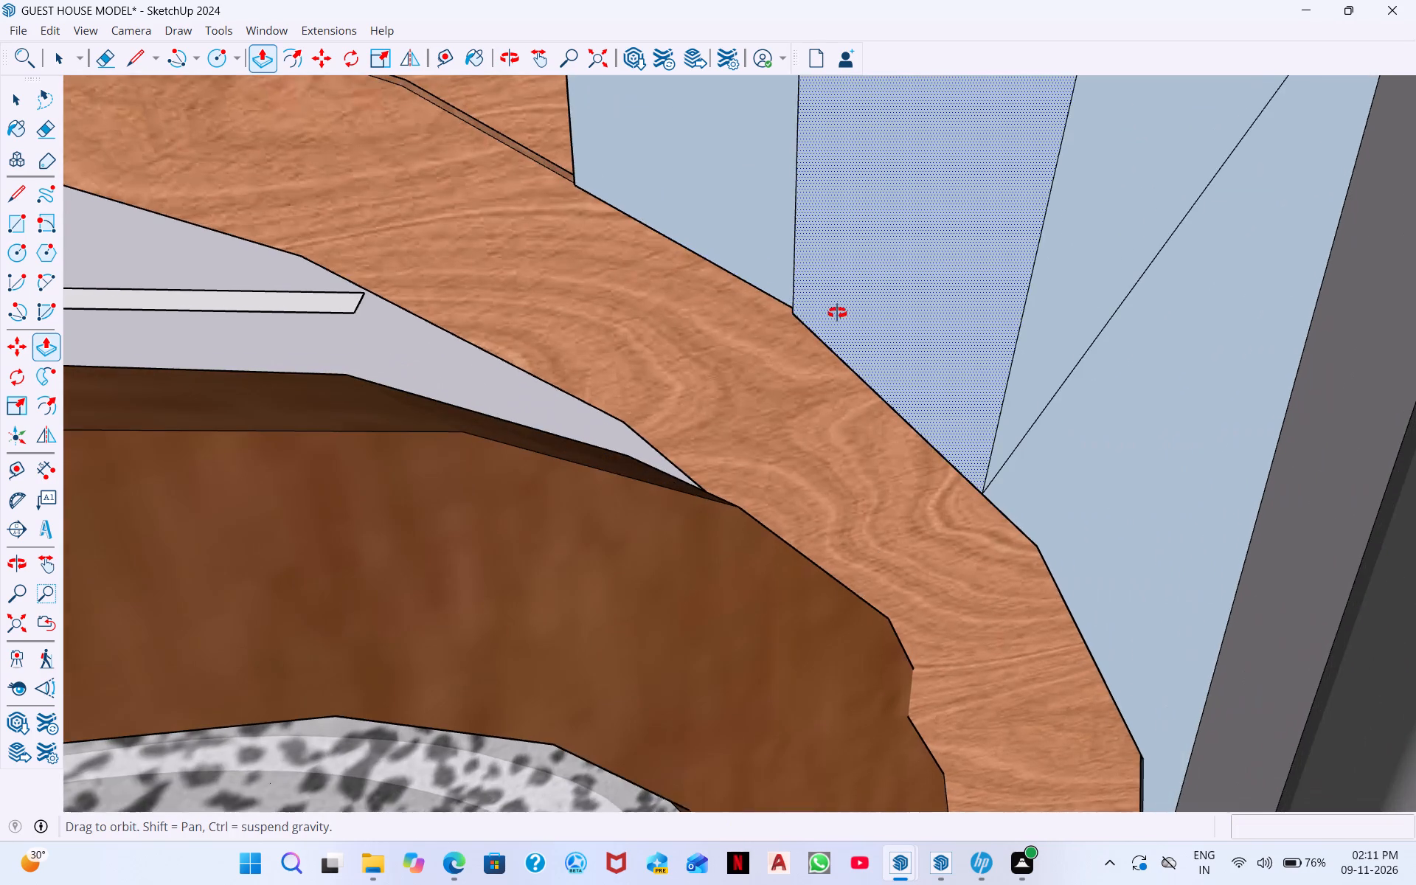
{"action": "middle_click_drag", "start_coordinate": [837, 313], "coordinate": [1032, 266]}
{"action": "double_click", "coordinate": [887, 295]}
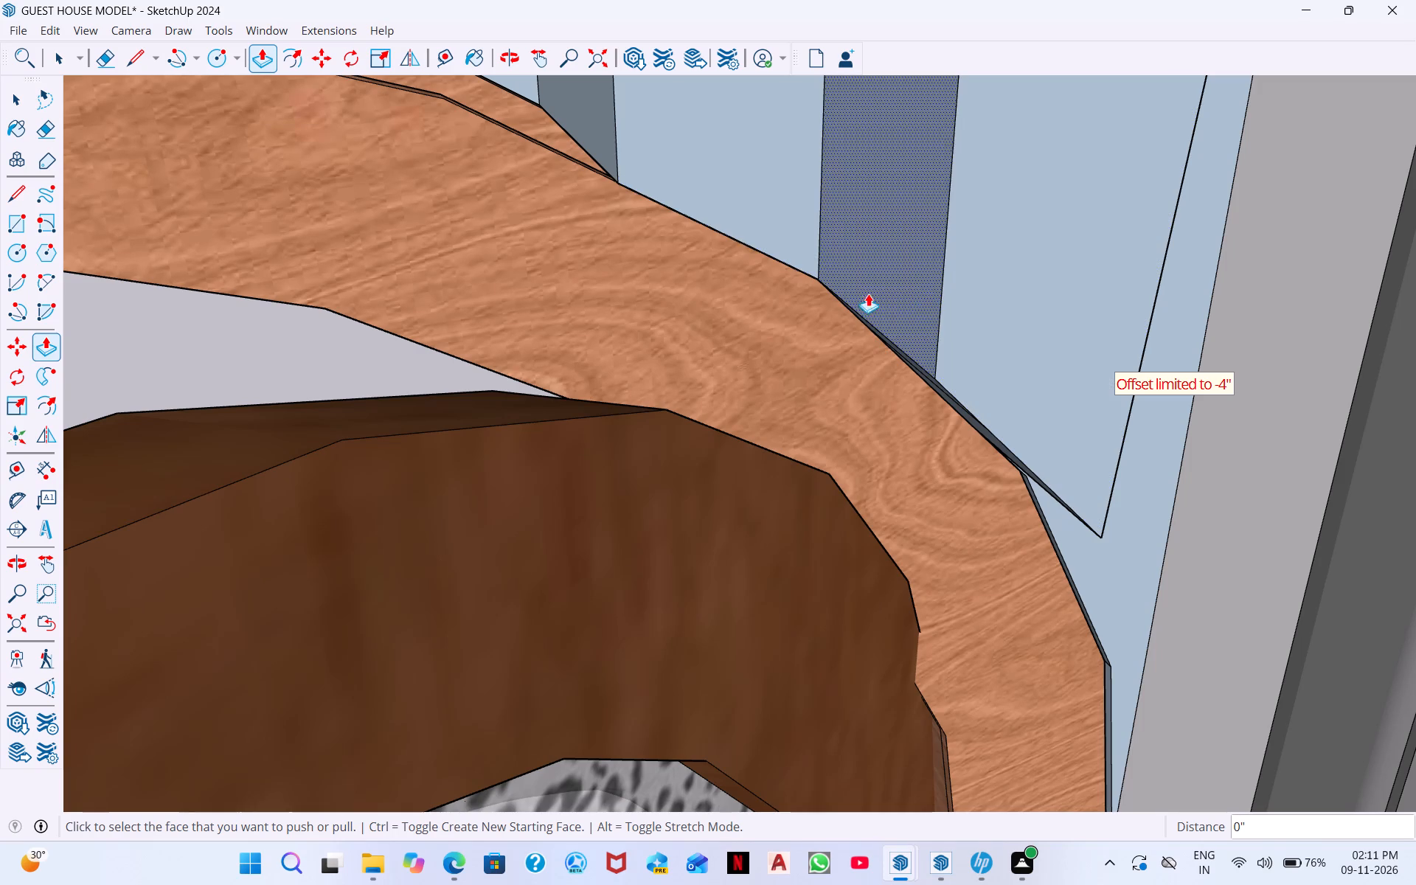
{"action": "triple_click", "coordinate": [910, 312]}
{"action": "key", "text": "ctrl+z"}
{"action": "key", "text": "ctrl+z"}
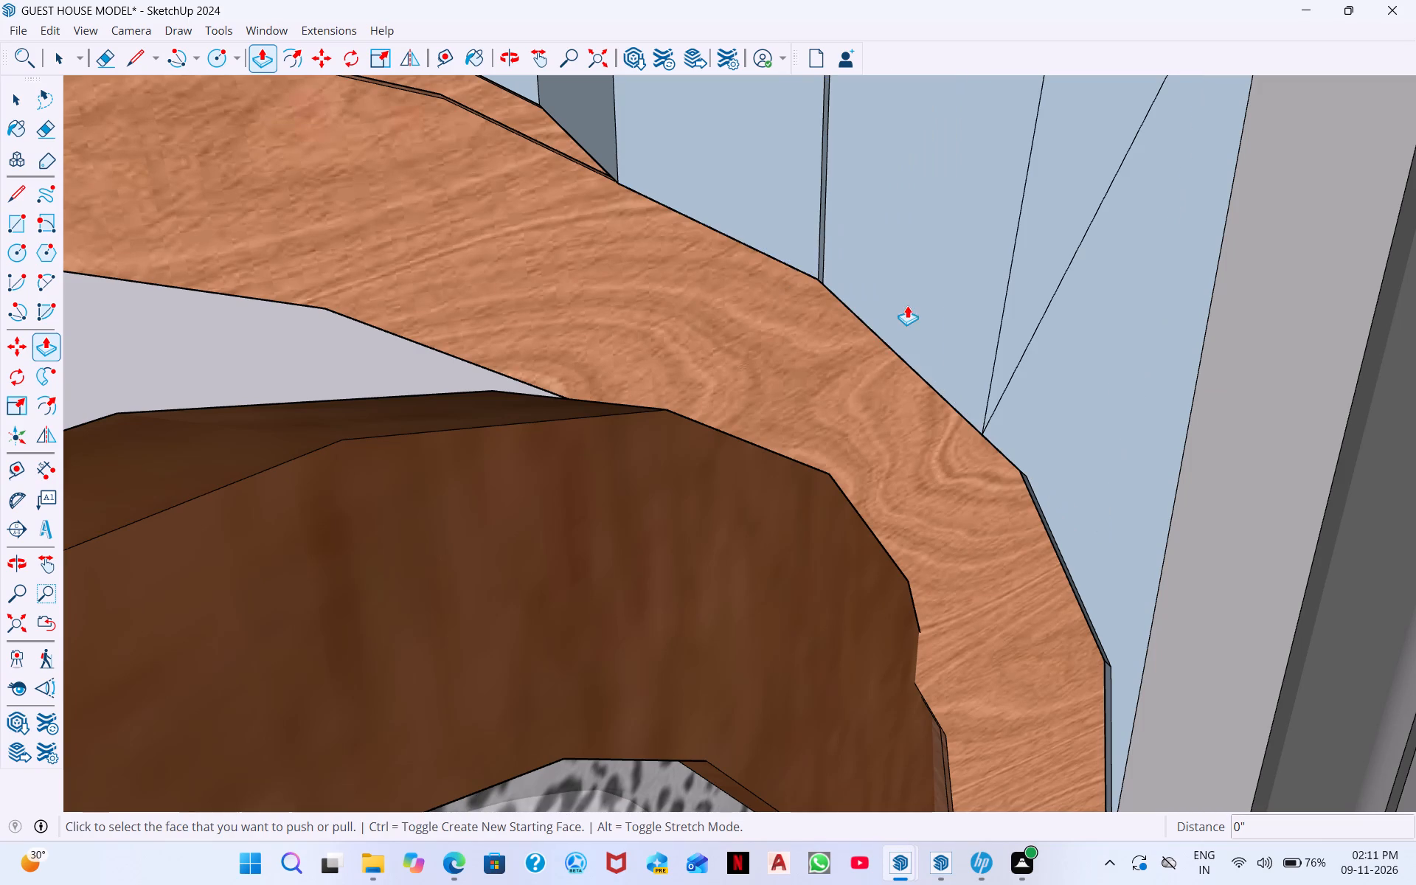
Push/Pull the same panel inward and back out past the frame, finishing with a push of about 3 7/8" level with its neighbours.
{"action": "double_click", "coordinate": [902, 313]}
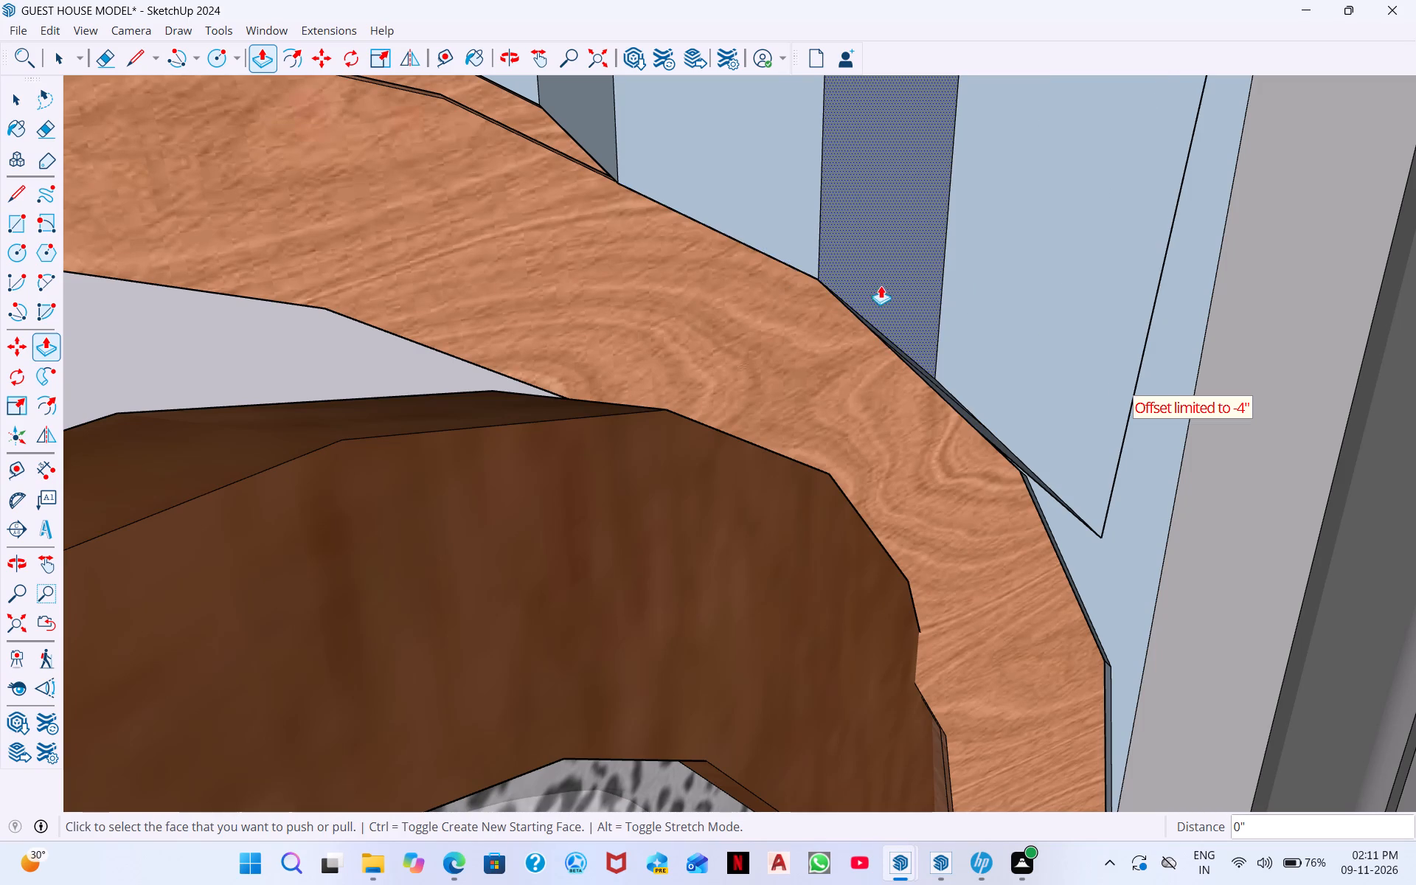
{"action": "left_click", "coordinate": [825, 231]}
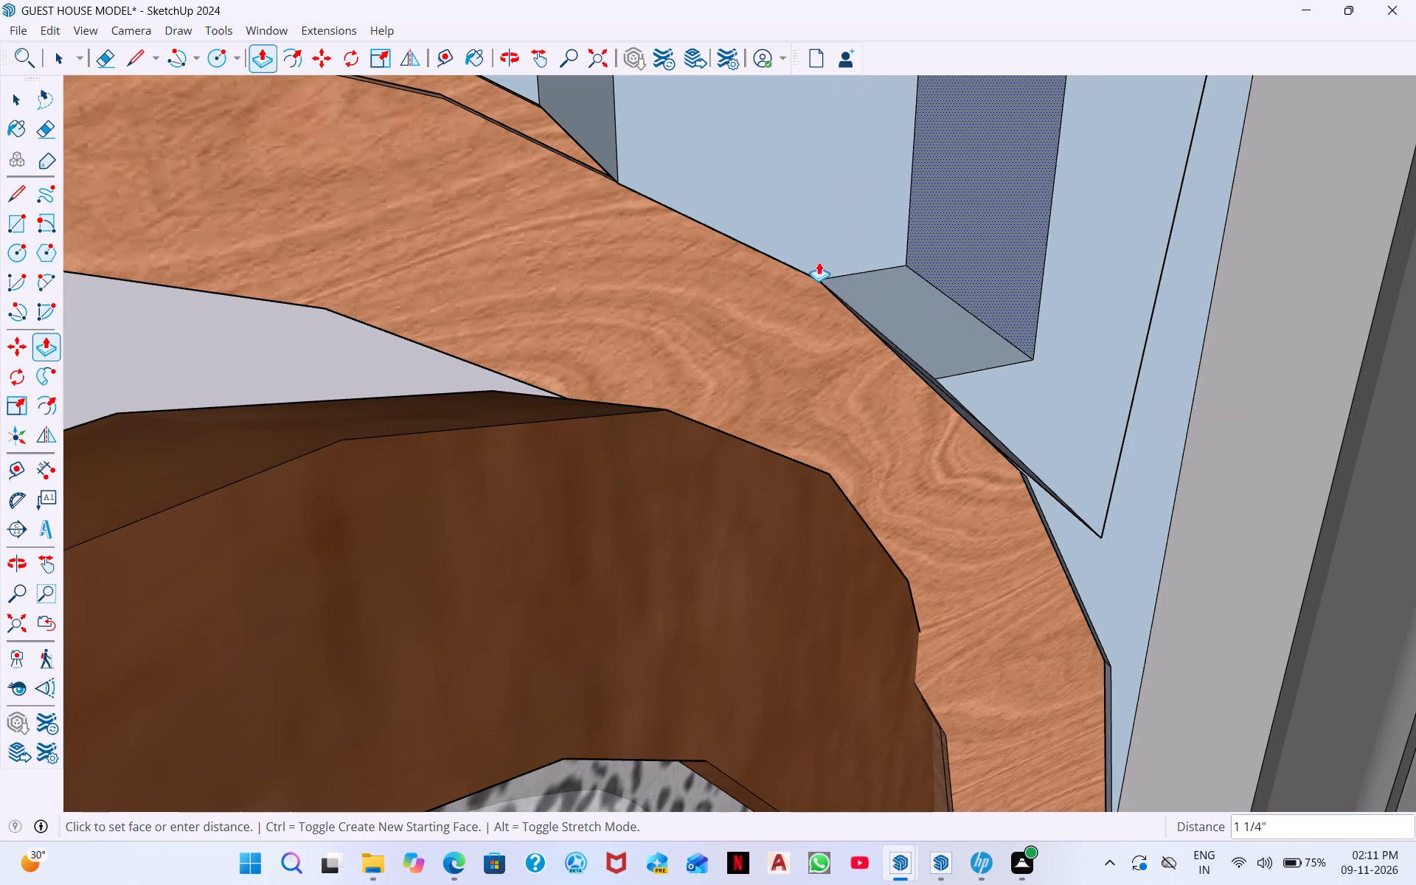
{"action": "left_click", "coordinate": [789, 256]}
{"action": "middle_click_drag", "start_coordinate": [1024, 367], "coordinate": [805, 248]}
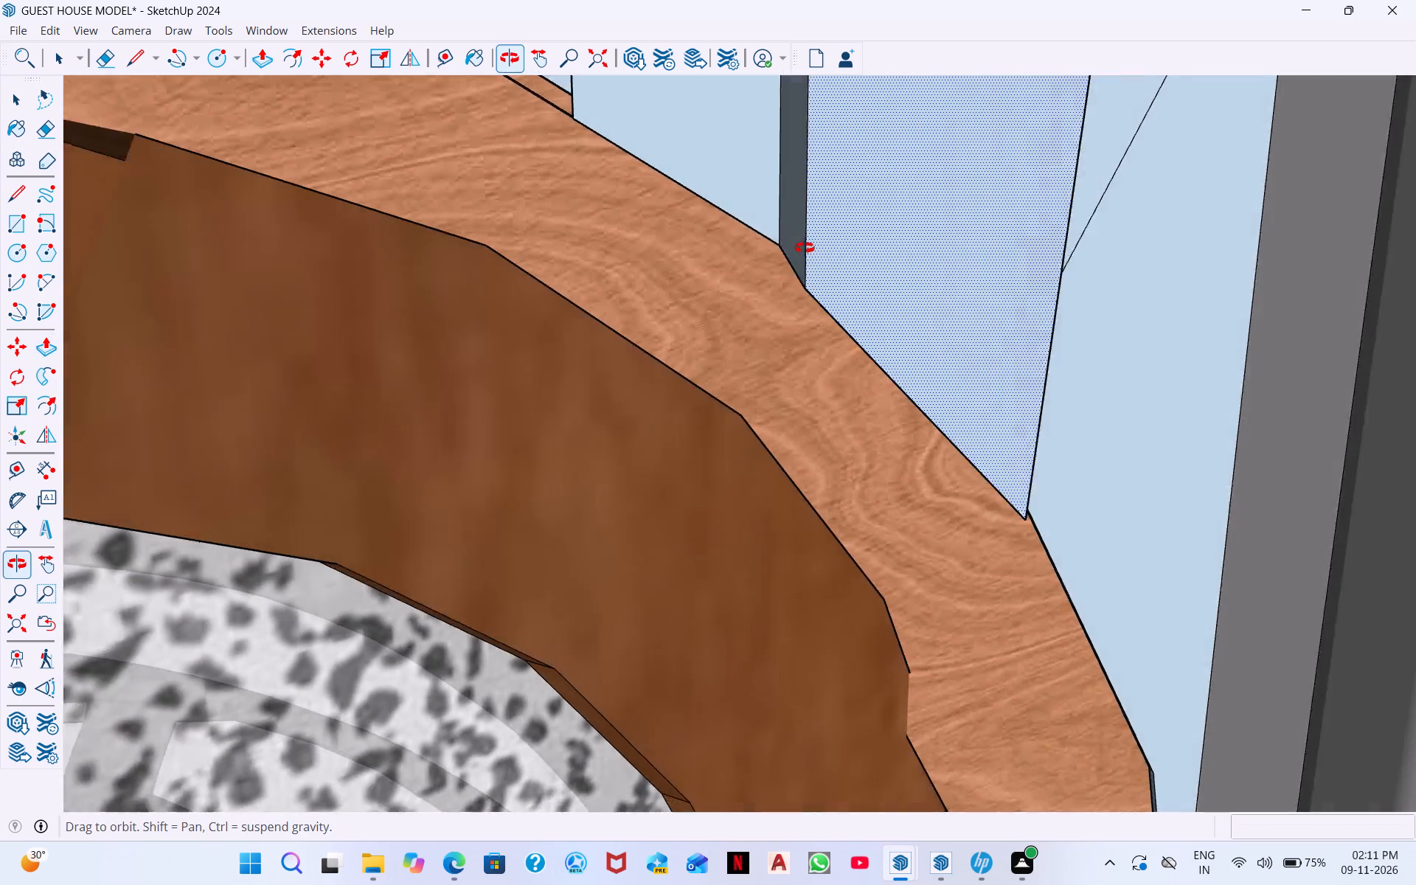
{"action": "middle_click_drag", "start_coordinate": [805, 248], "coordinate": [698, 238]}
{"action": "left_click", "coordinate": [737, 285]}
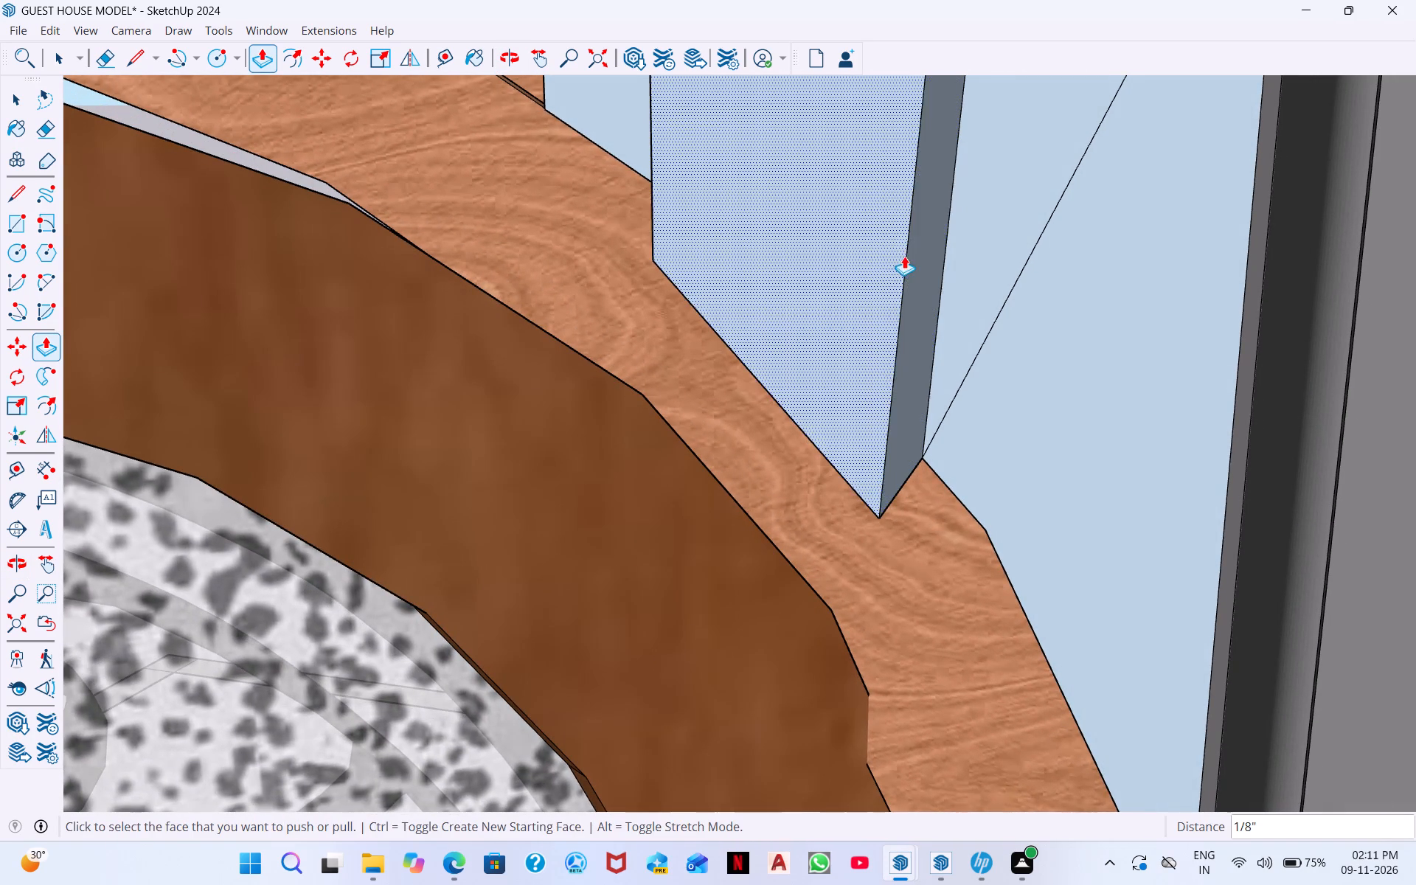
{"action": "left_click_drag", "start_coordinate": [904, 256], "coordinate": [960, 206]}
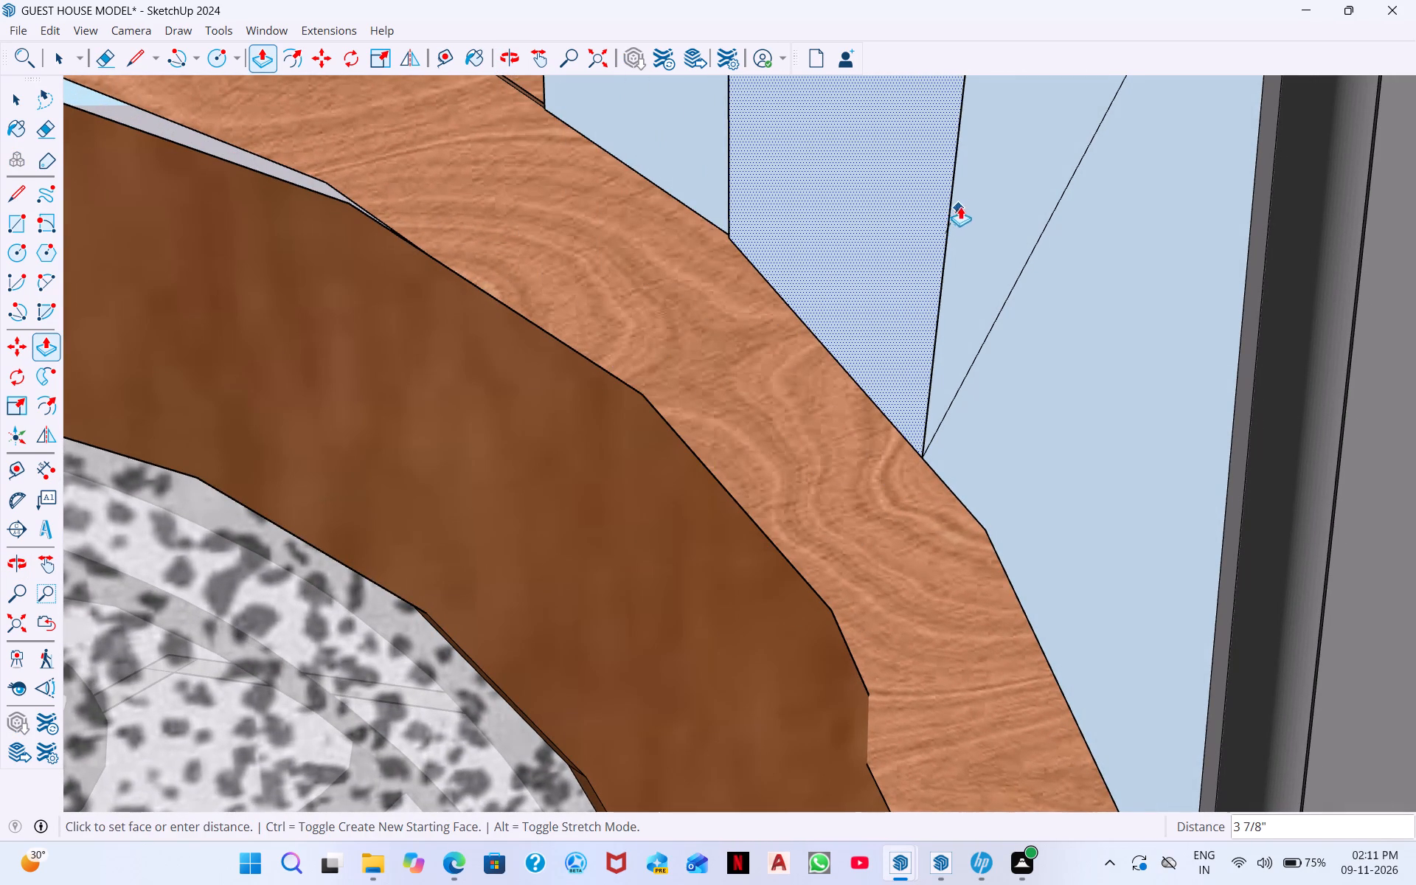
{"action": "left_click_drag", "start_coordinate": [960, 206], "coordinate": [981, 190]}
Push/Pull that panel by 3/16" and close the remaining offset so it sits flush with the door frame's inner face.
{"action": "middle_click_drag", "start_coordinate": [928, 282], "coordinate": [1189, 276]}
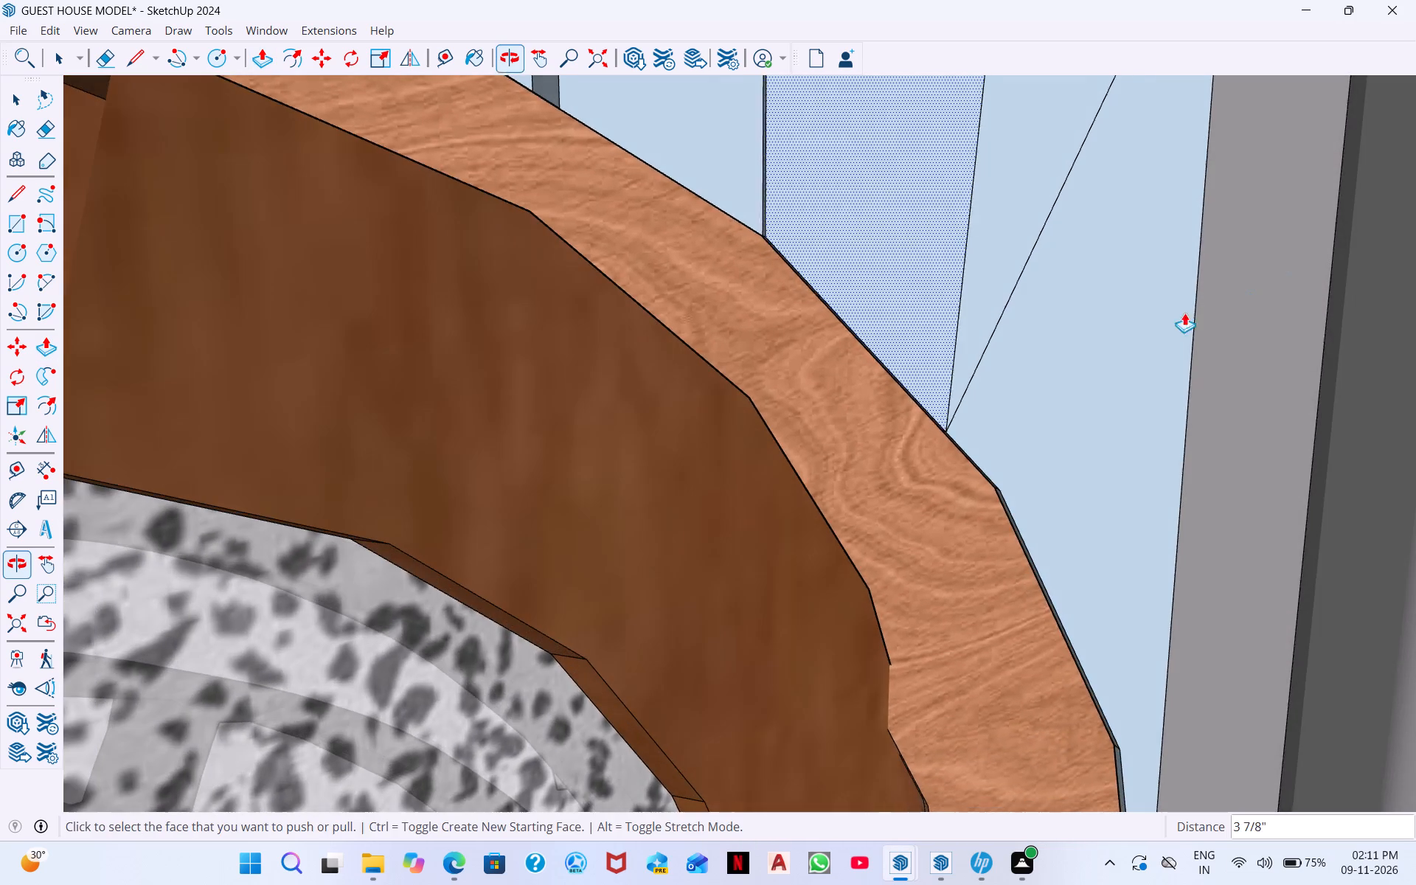
{"action": "middle_click_drag", "start_coordinate": [955, 360], "coordinate": [971, 290]}
{"action": "scroll", "coordinate": [971, 274], "scroll_direction": "up", "scroll_amount": 6}
{"action": "middle_click_drag", "start_coordinate": [948, 433], "coordinate": [976, 227]}
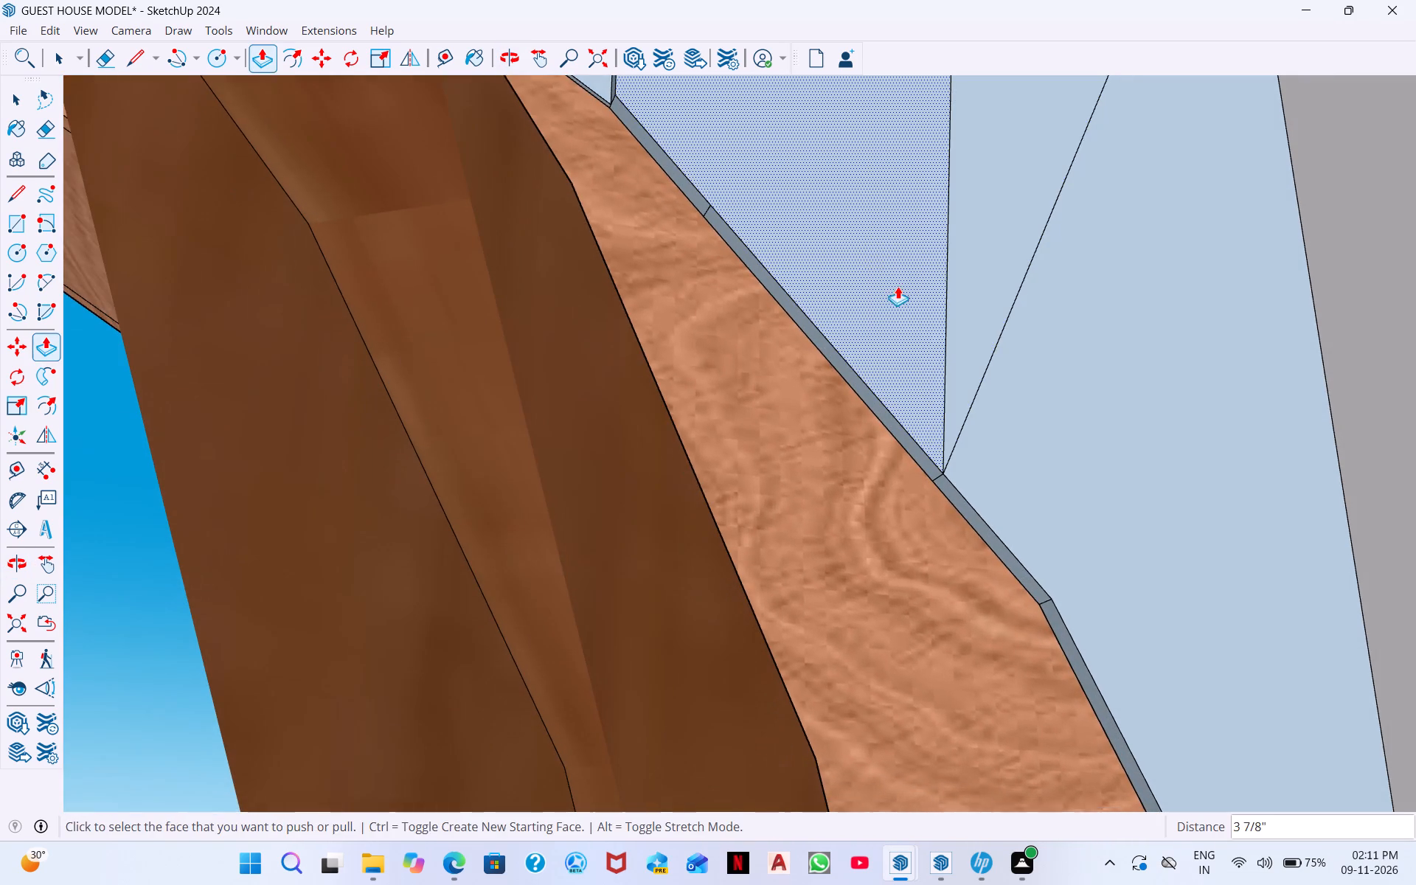
{"action": "middle_click_drag", "start_coordinate": [878, 249], "coordinate": [881, 184]}
{"action": "left_click", "coordinate": [819, 260]}
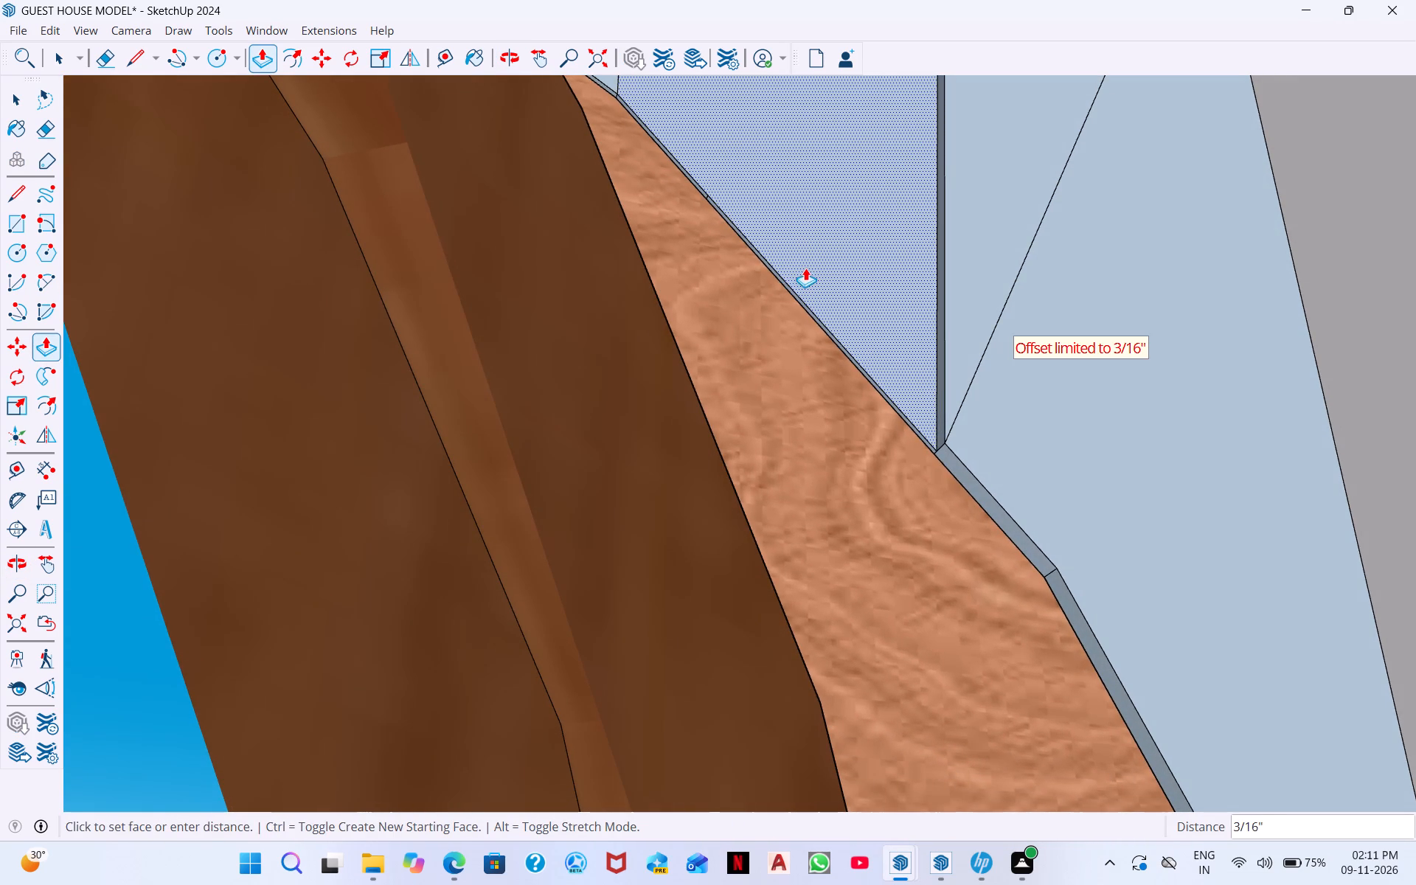
{"action": "left_click", "coordinate": [744, 254]}
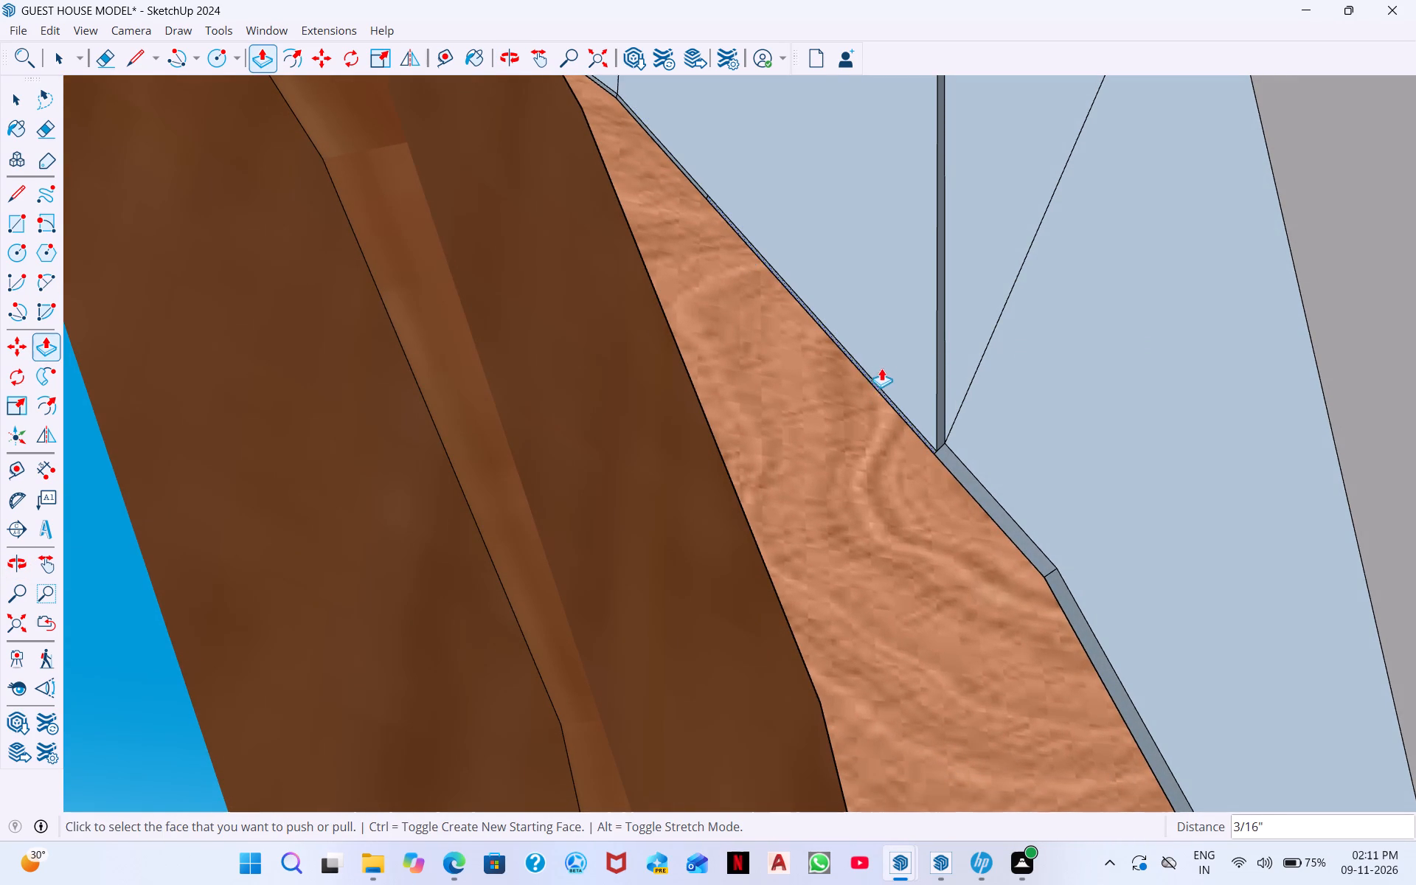
{"action": "left_click_drag", "start_coordinate": [884, 358], "coordinate": [846, 358]}
{"action": "left_click", "coordinate": [844, 357]}
Push/Pull the corner panel between the arch and the side wall by about 13/16", flush with the door frame.
{"action": "left_click", "coordinate": [1055, 431]}
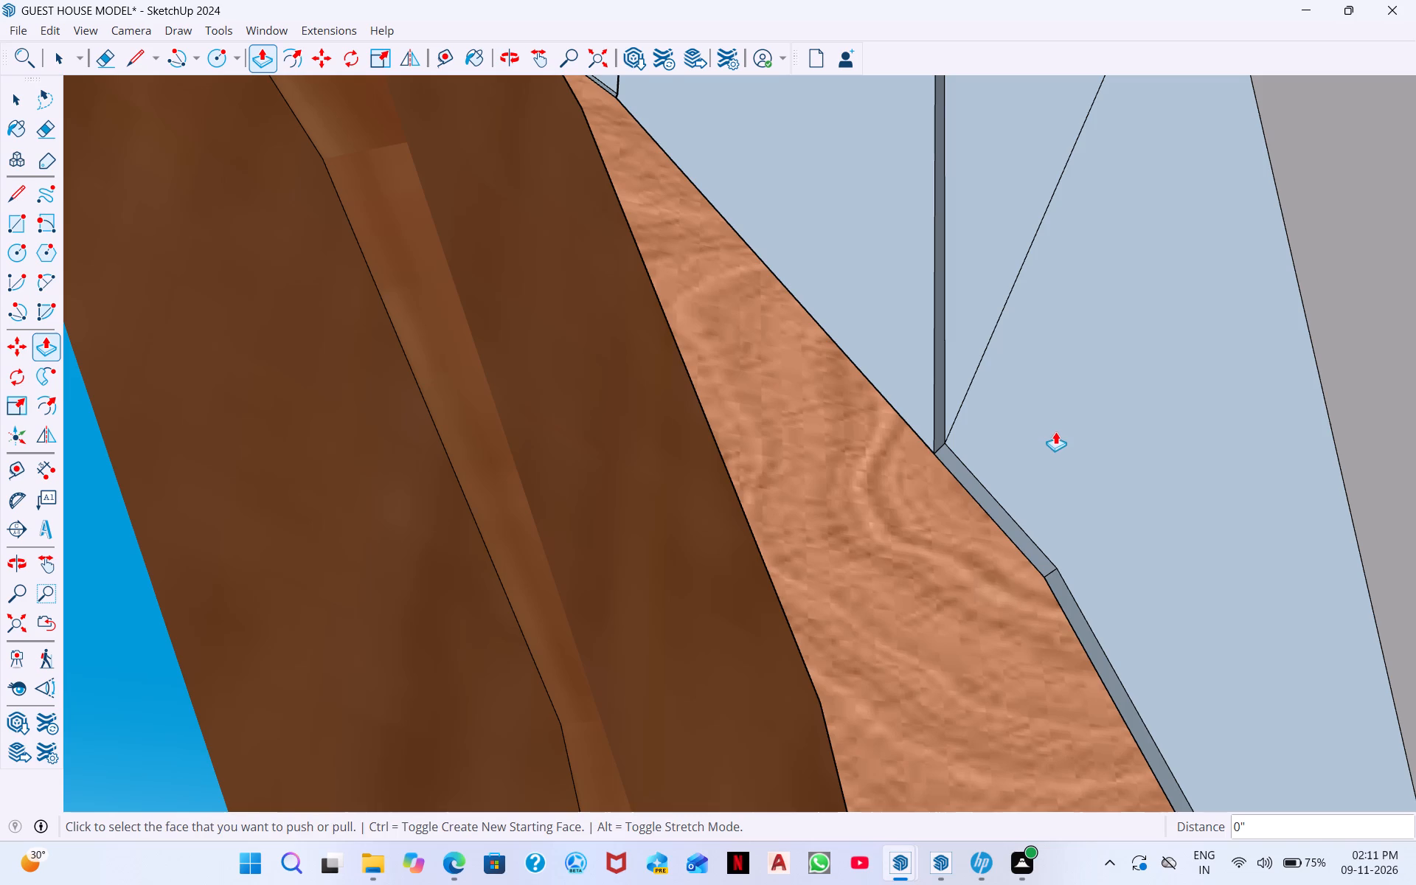
{"action": "left_click_drag", "start_coordinate": [959, 455], "coordinate": [920, 482]}
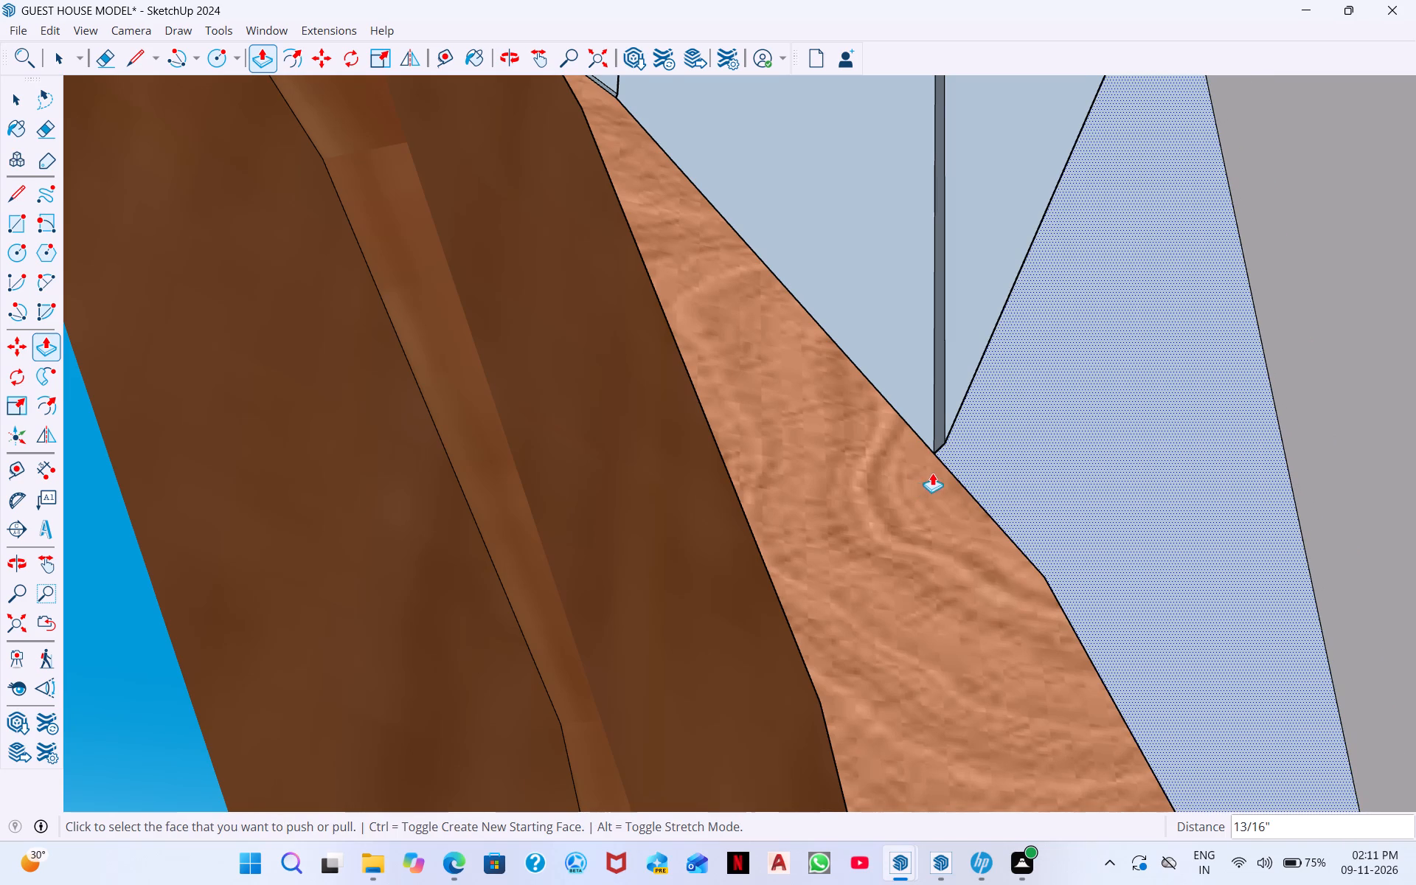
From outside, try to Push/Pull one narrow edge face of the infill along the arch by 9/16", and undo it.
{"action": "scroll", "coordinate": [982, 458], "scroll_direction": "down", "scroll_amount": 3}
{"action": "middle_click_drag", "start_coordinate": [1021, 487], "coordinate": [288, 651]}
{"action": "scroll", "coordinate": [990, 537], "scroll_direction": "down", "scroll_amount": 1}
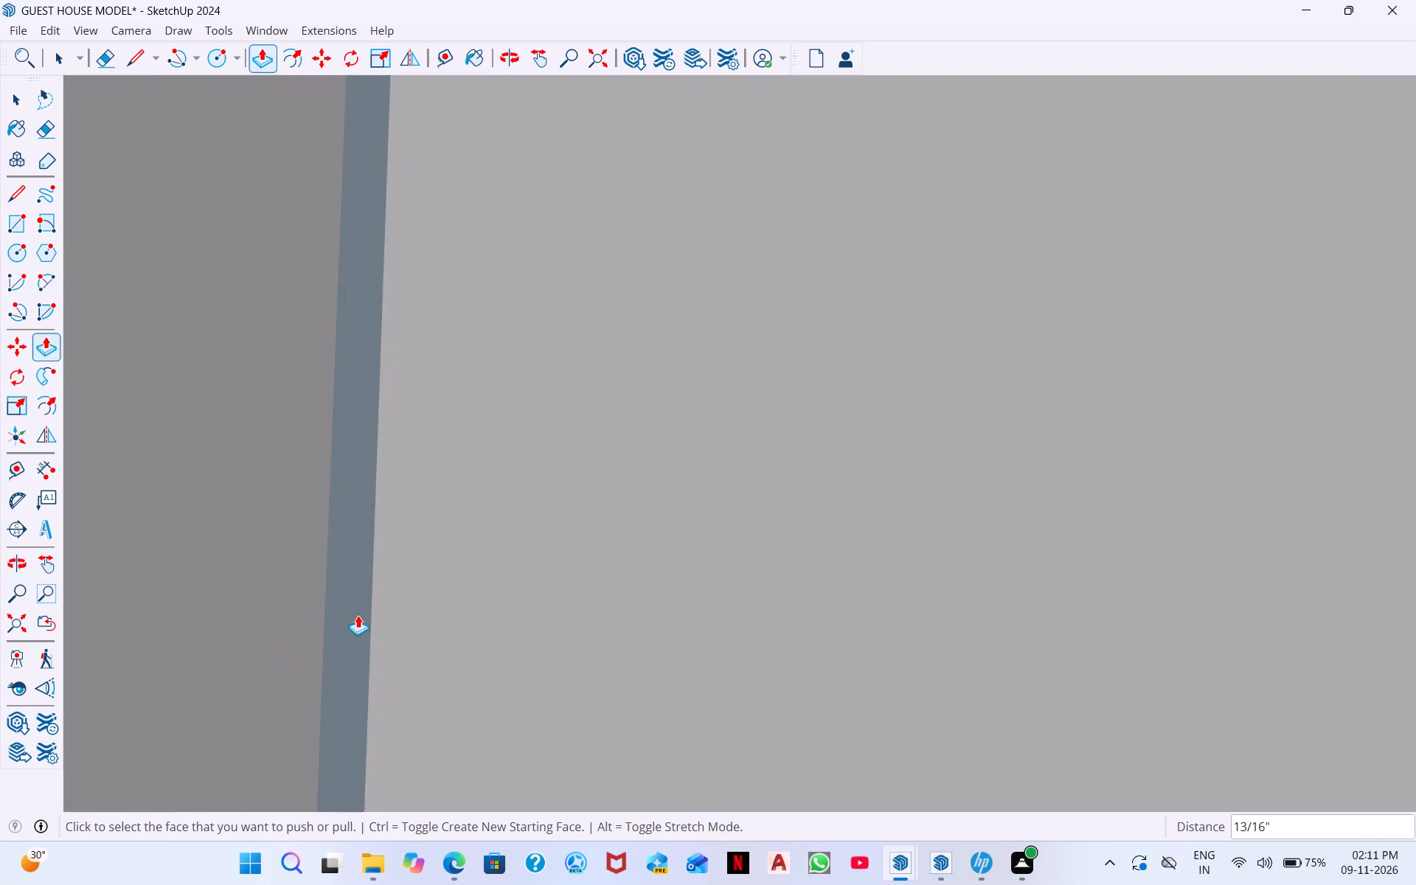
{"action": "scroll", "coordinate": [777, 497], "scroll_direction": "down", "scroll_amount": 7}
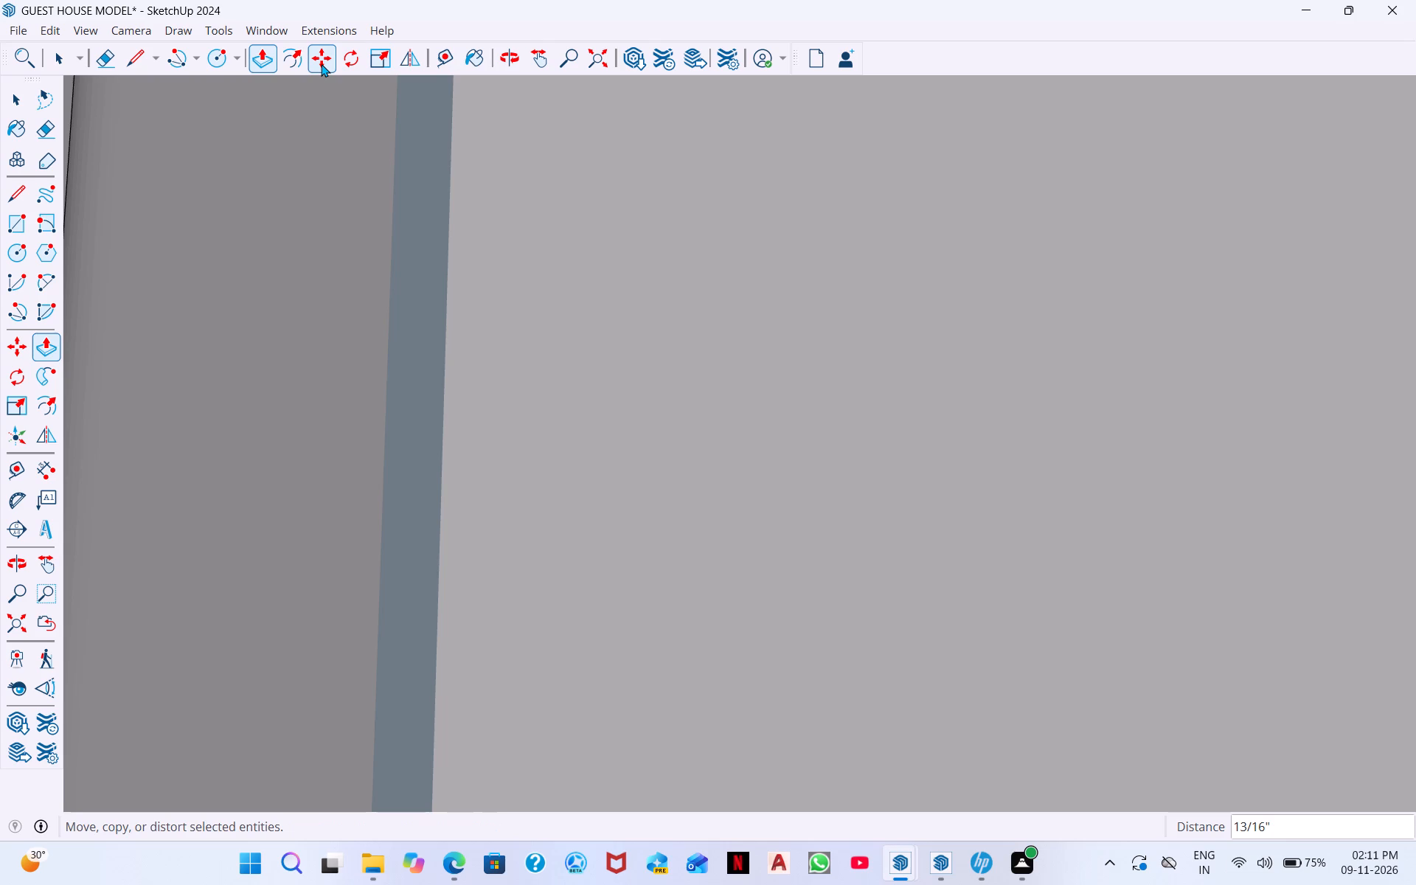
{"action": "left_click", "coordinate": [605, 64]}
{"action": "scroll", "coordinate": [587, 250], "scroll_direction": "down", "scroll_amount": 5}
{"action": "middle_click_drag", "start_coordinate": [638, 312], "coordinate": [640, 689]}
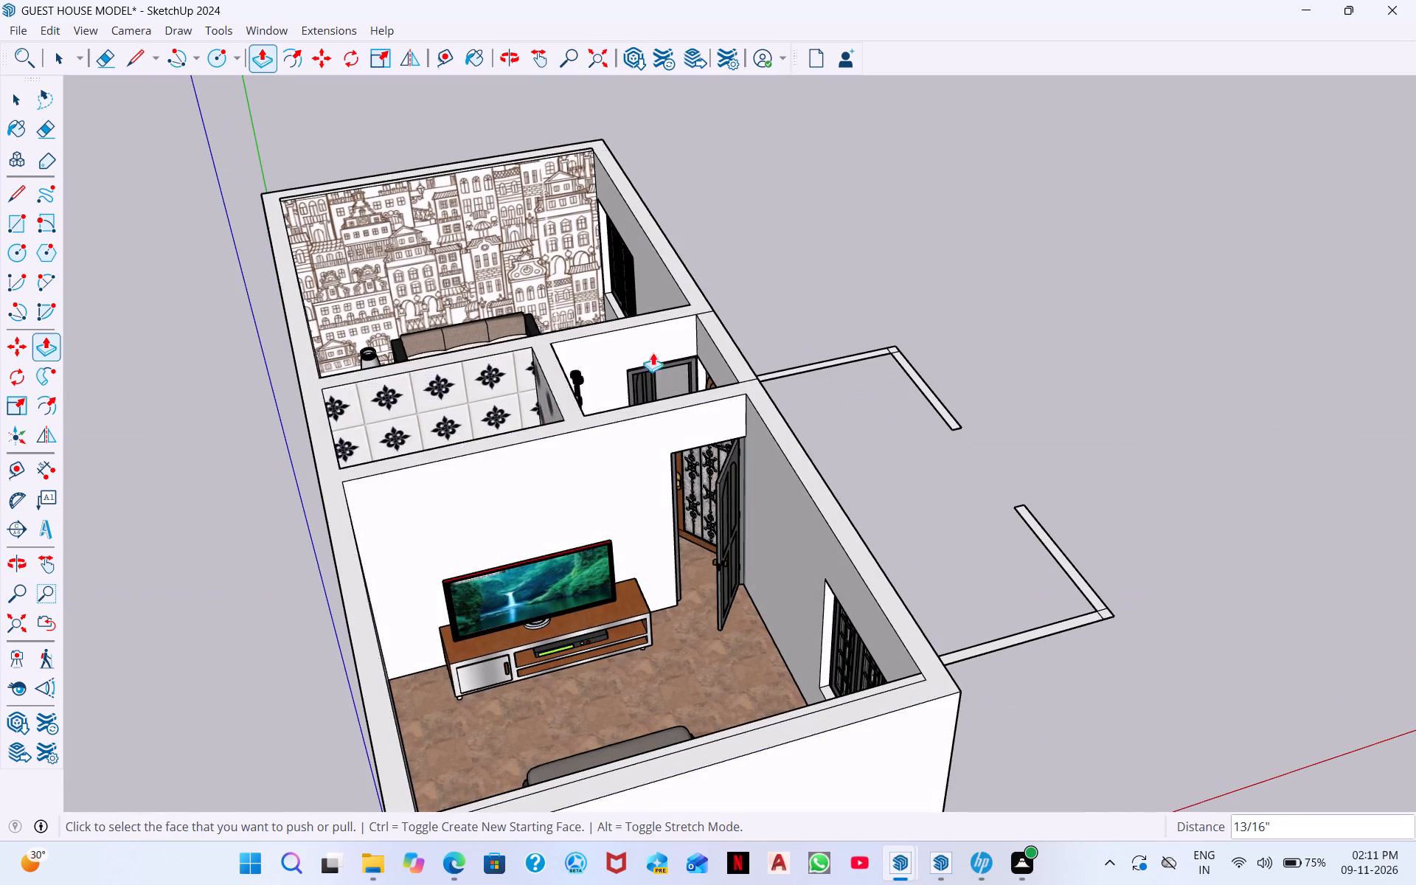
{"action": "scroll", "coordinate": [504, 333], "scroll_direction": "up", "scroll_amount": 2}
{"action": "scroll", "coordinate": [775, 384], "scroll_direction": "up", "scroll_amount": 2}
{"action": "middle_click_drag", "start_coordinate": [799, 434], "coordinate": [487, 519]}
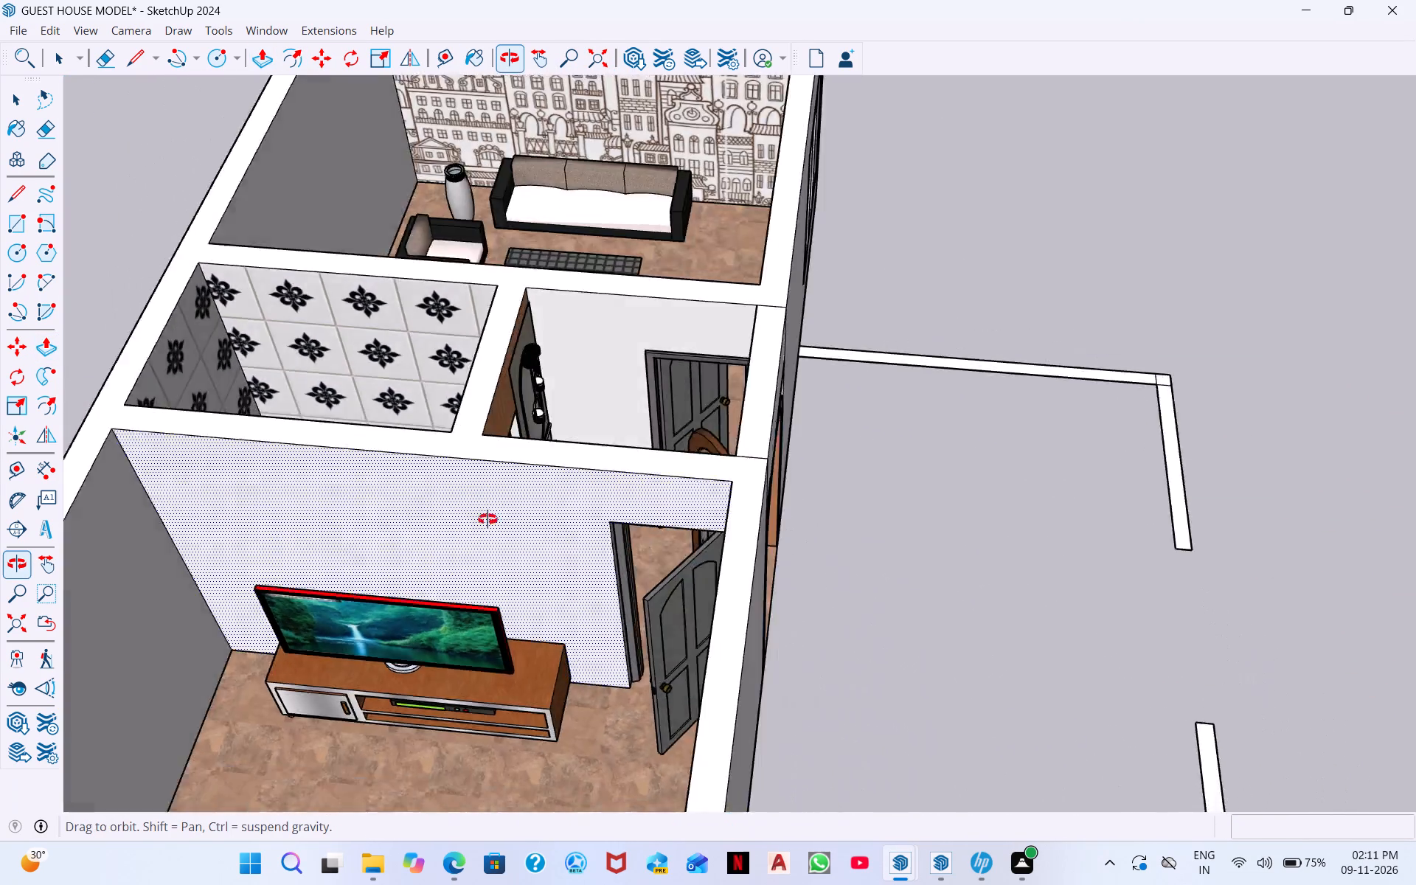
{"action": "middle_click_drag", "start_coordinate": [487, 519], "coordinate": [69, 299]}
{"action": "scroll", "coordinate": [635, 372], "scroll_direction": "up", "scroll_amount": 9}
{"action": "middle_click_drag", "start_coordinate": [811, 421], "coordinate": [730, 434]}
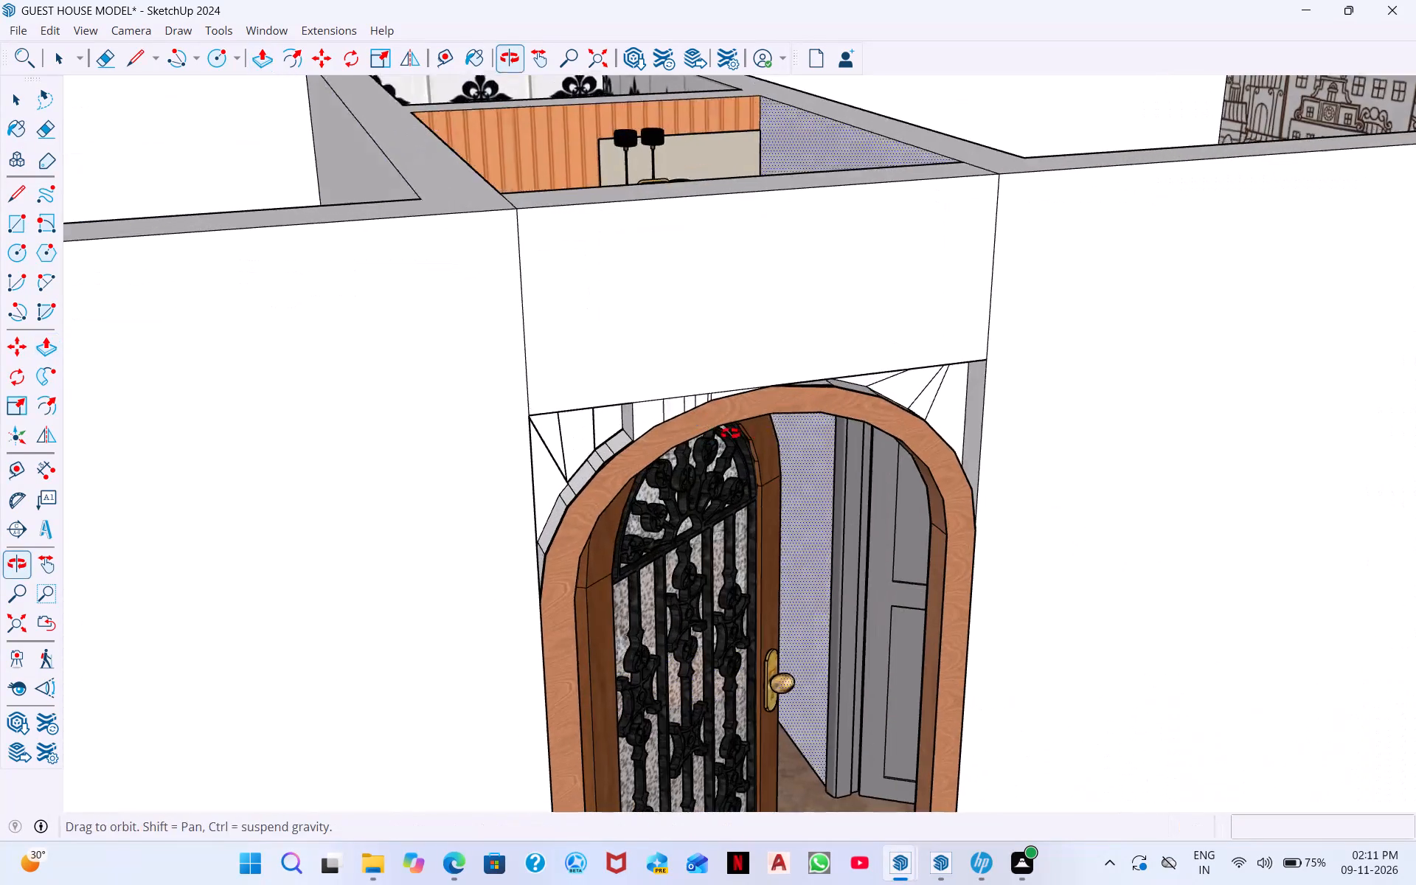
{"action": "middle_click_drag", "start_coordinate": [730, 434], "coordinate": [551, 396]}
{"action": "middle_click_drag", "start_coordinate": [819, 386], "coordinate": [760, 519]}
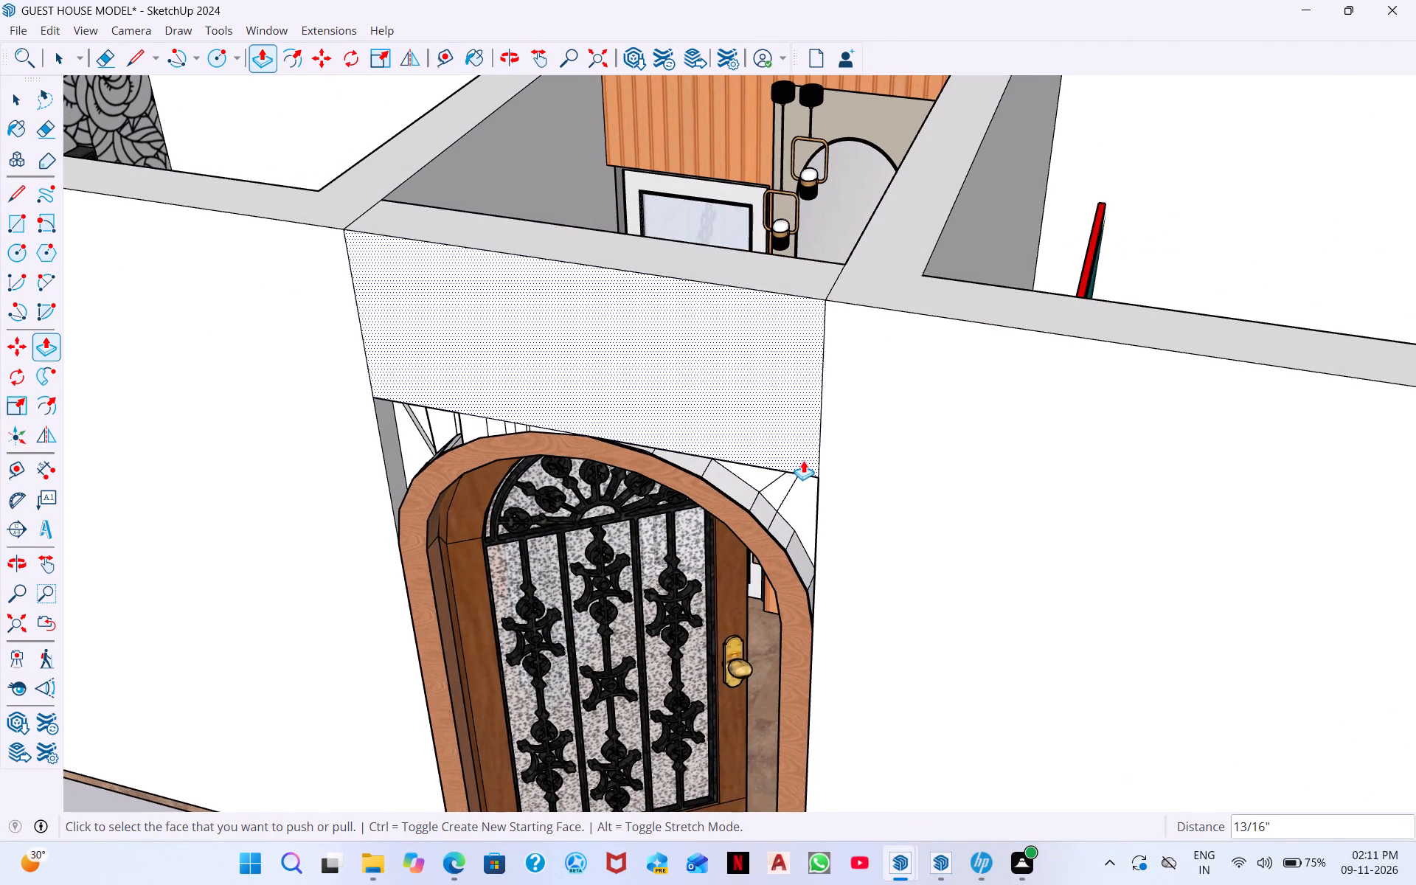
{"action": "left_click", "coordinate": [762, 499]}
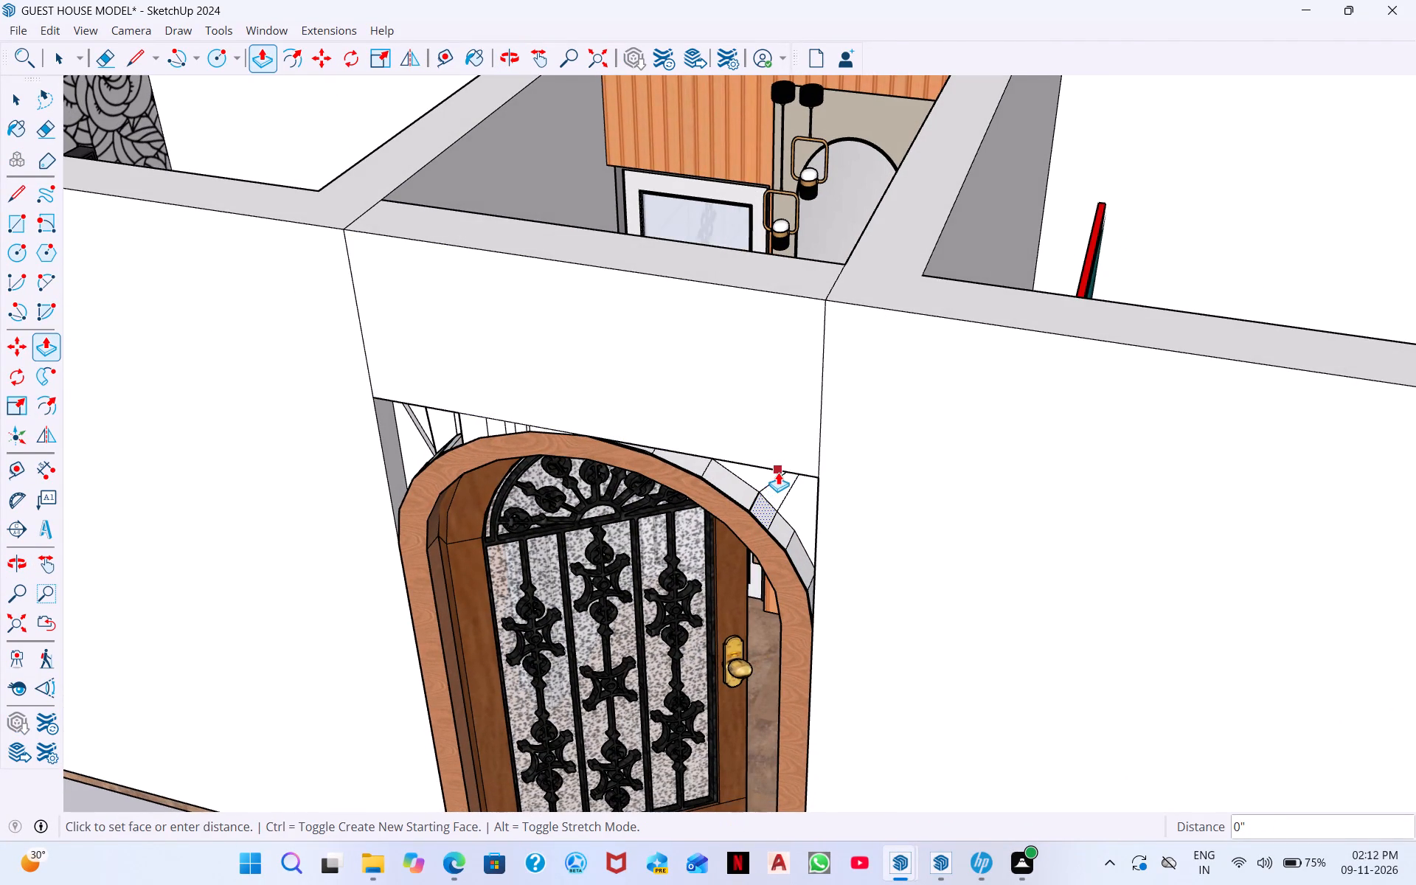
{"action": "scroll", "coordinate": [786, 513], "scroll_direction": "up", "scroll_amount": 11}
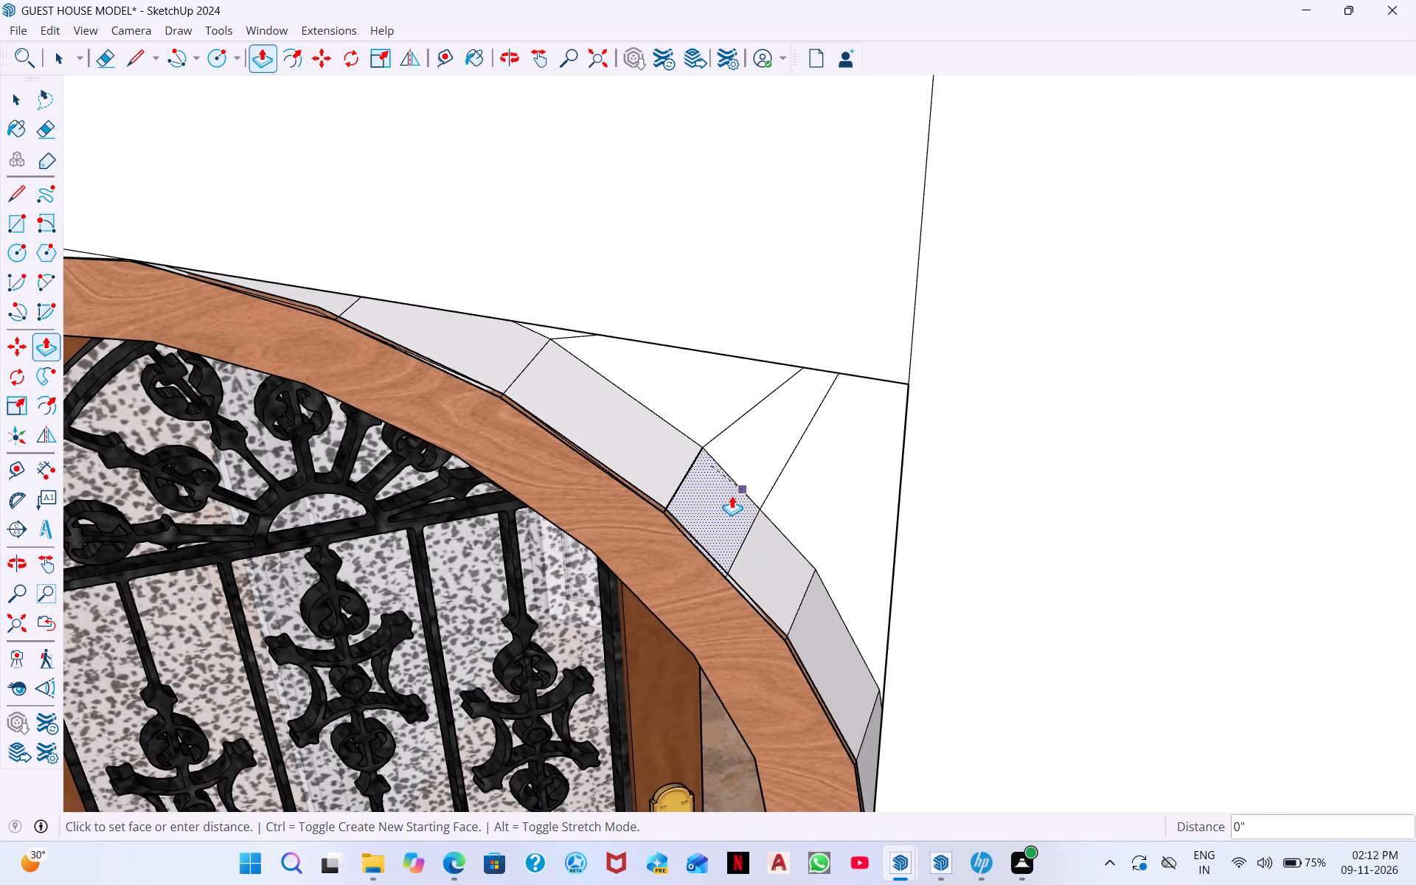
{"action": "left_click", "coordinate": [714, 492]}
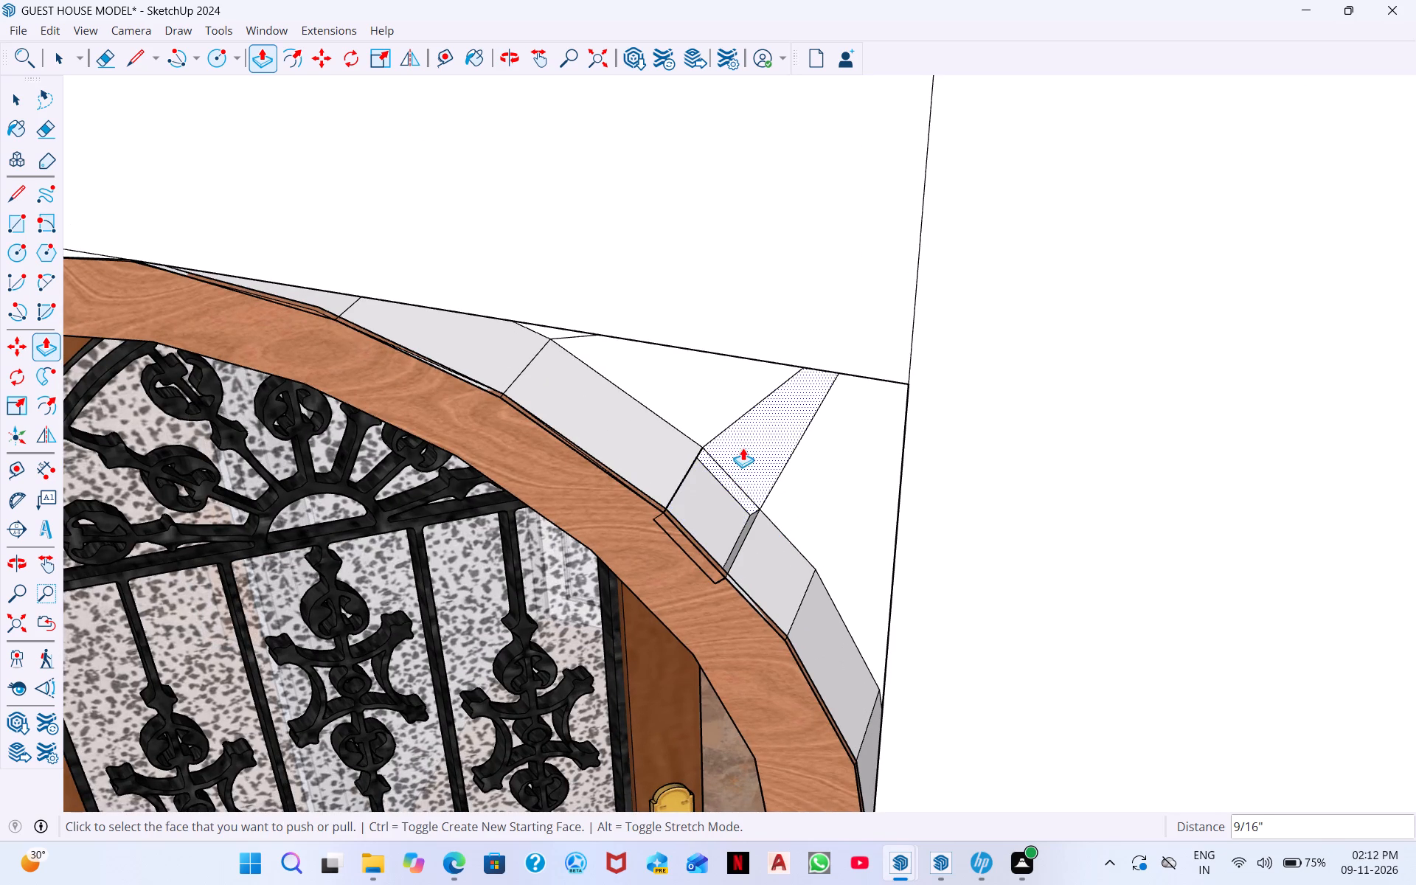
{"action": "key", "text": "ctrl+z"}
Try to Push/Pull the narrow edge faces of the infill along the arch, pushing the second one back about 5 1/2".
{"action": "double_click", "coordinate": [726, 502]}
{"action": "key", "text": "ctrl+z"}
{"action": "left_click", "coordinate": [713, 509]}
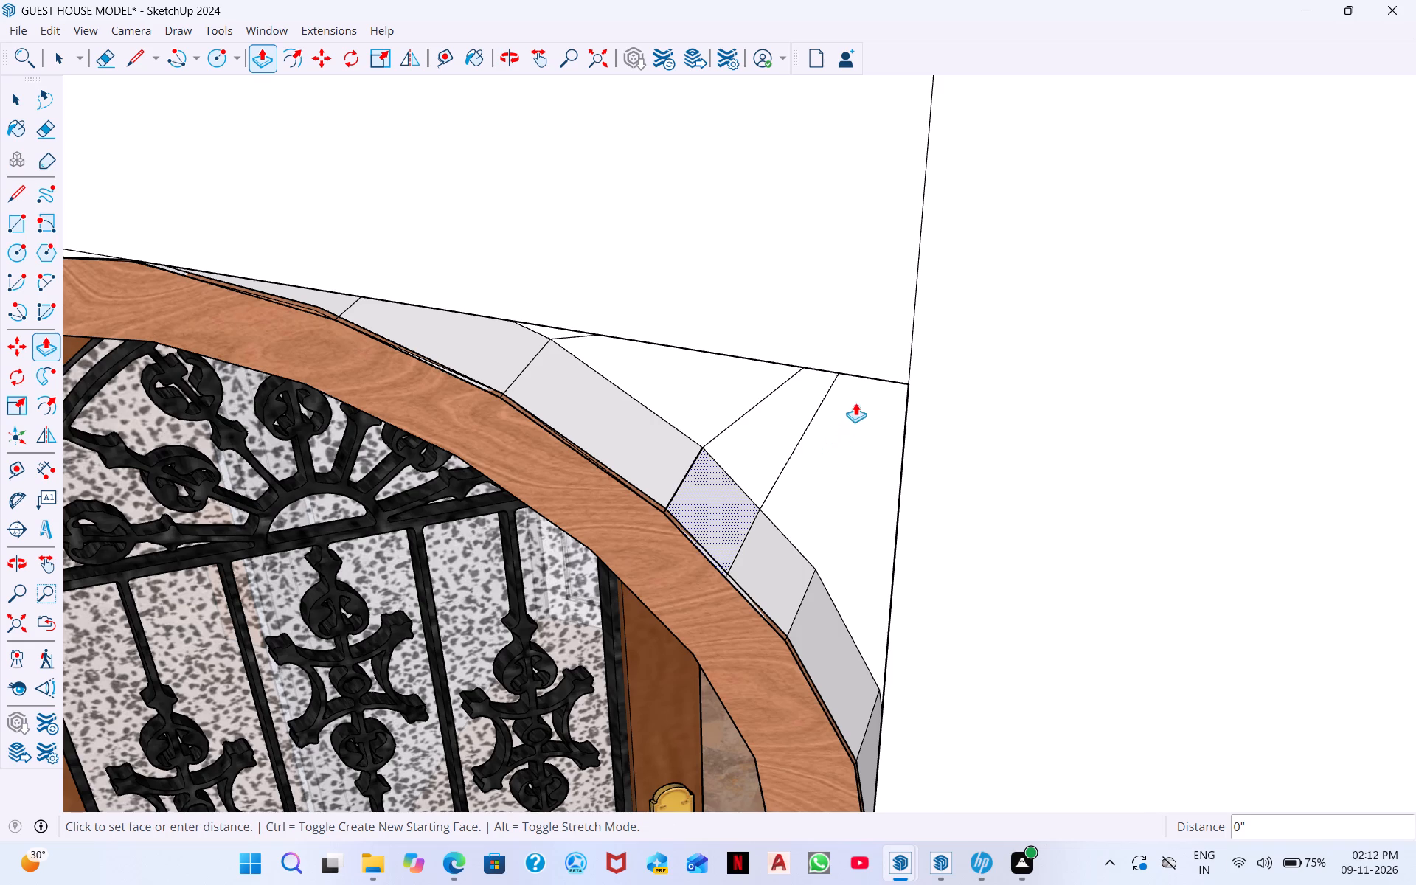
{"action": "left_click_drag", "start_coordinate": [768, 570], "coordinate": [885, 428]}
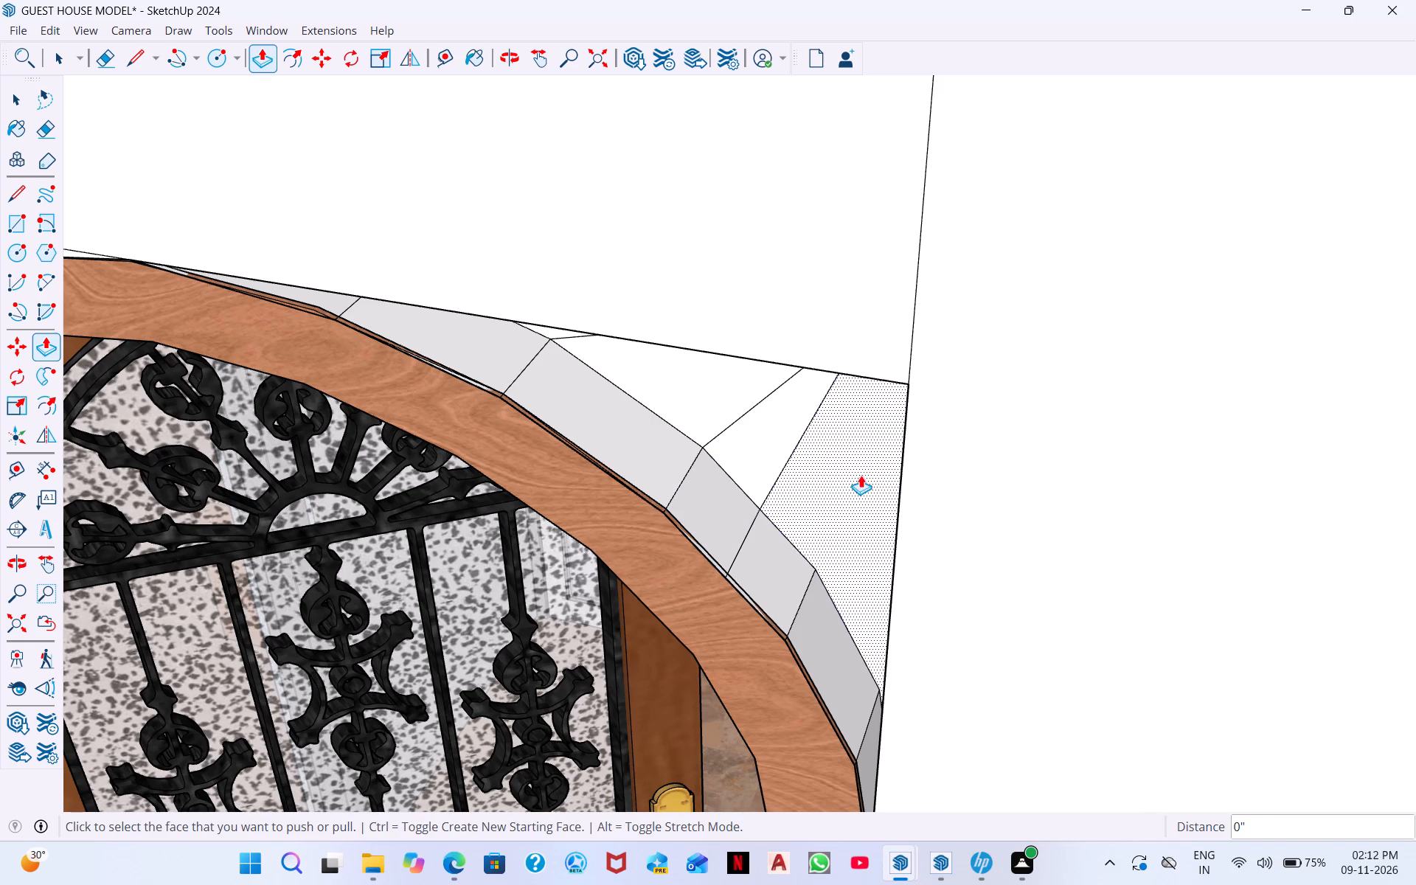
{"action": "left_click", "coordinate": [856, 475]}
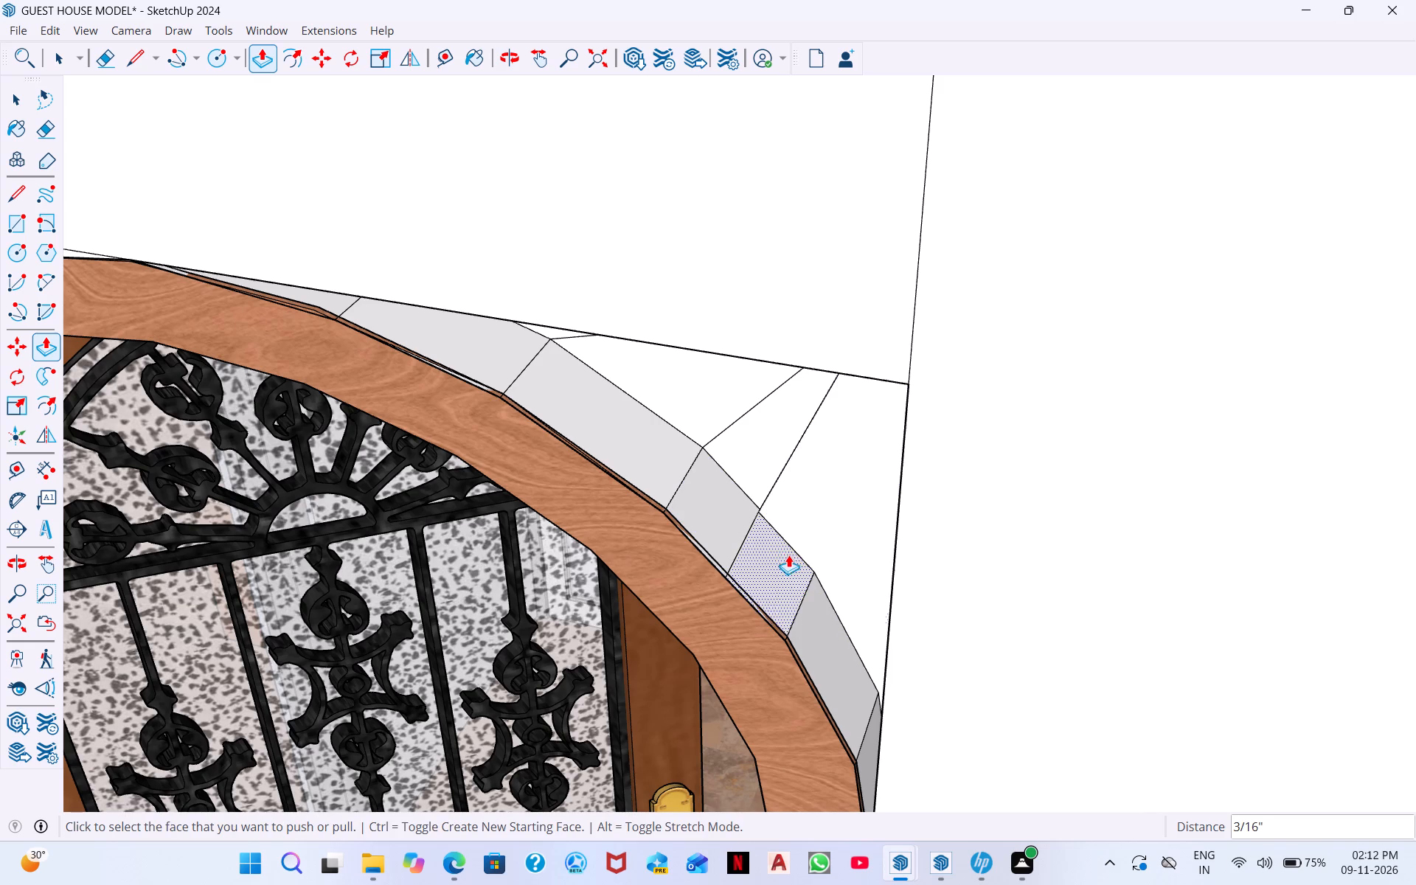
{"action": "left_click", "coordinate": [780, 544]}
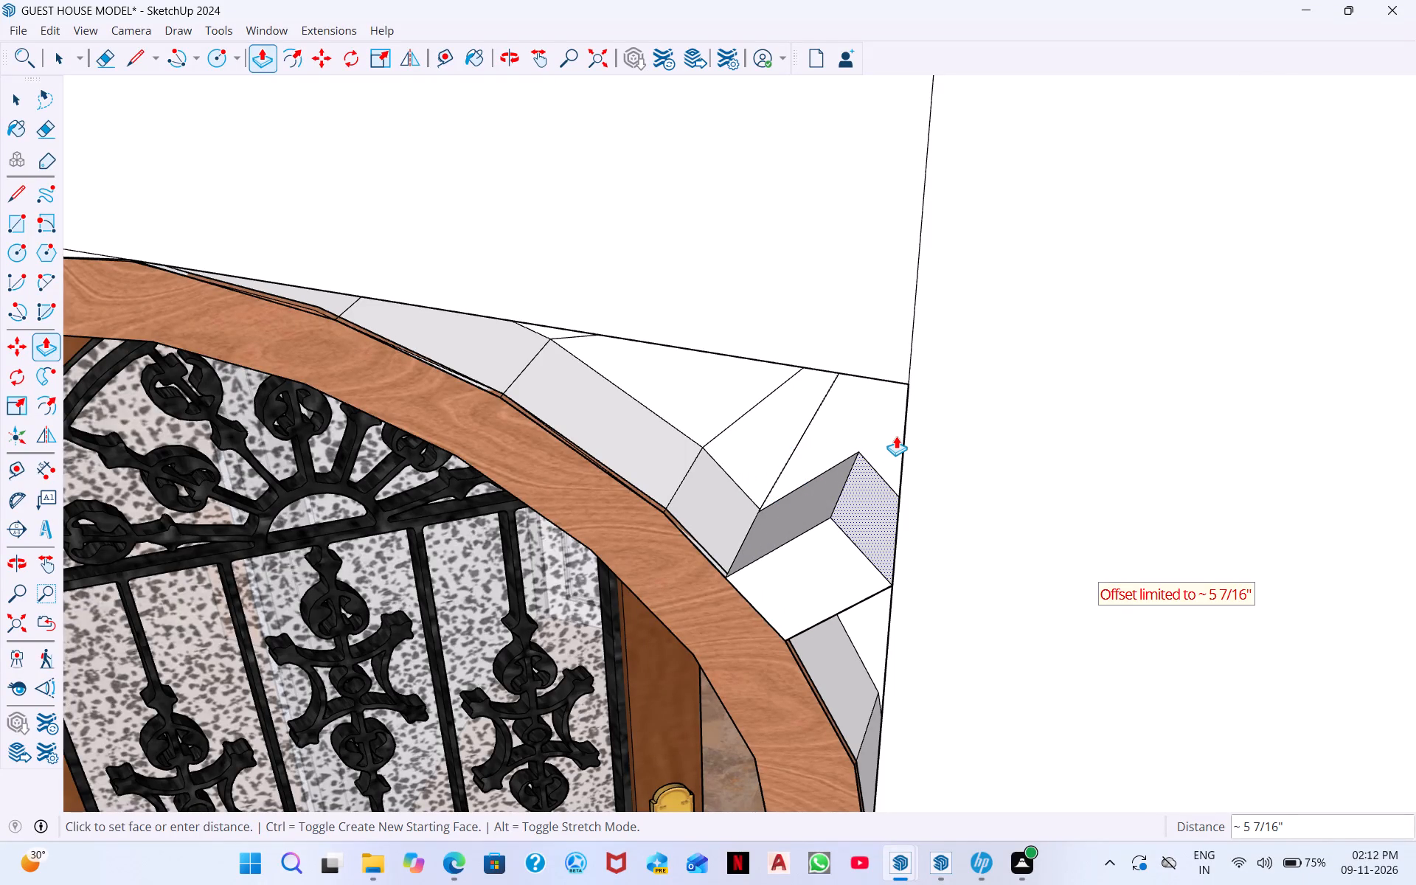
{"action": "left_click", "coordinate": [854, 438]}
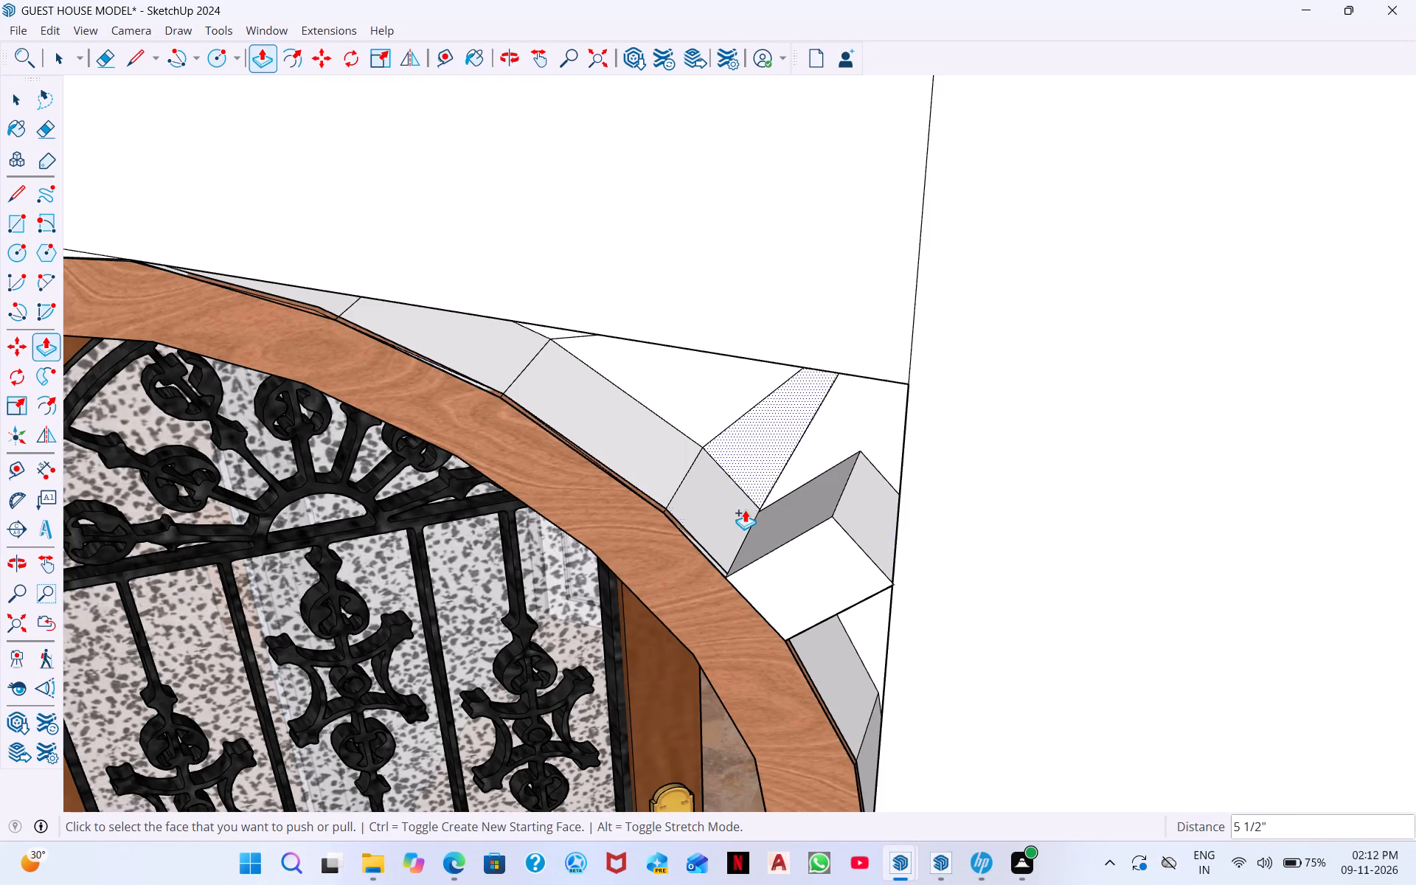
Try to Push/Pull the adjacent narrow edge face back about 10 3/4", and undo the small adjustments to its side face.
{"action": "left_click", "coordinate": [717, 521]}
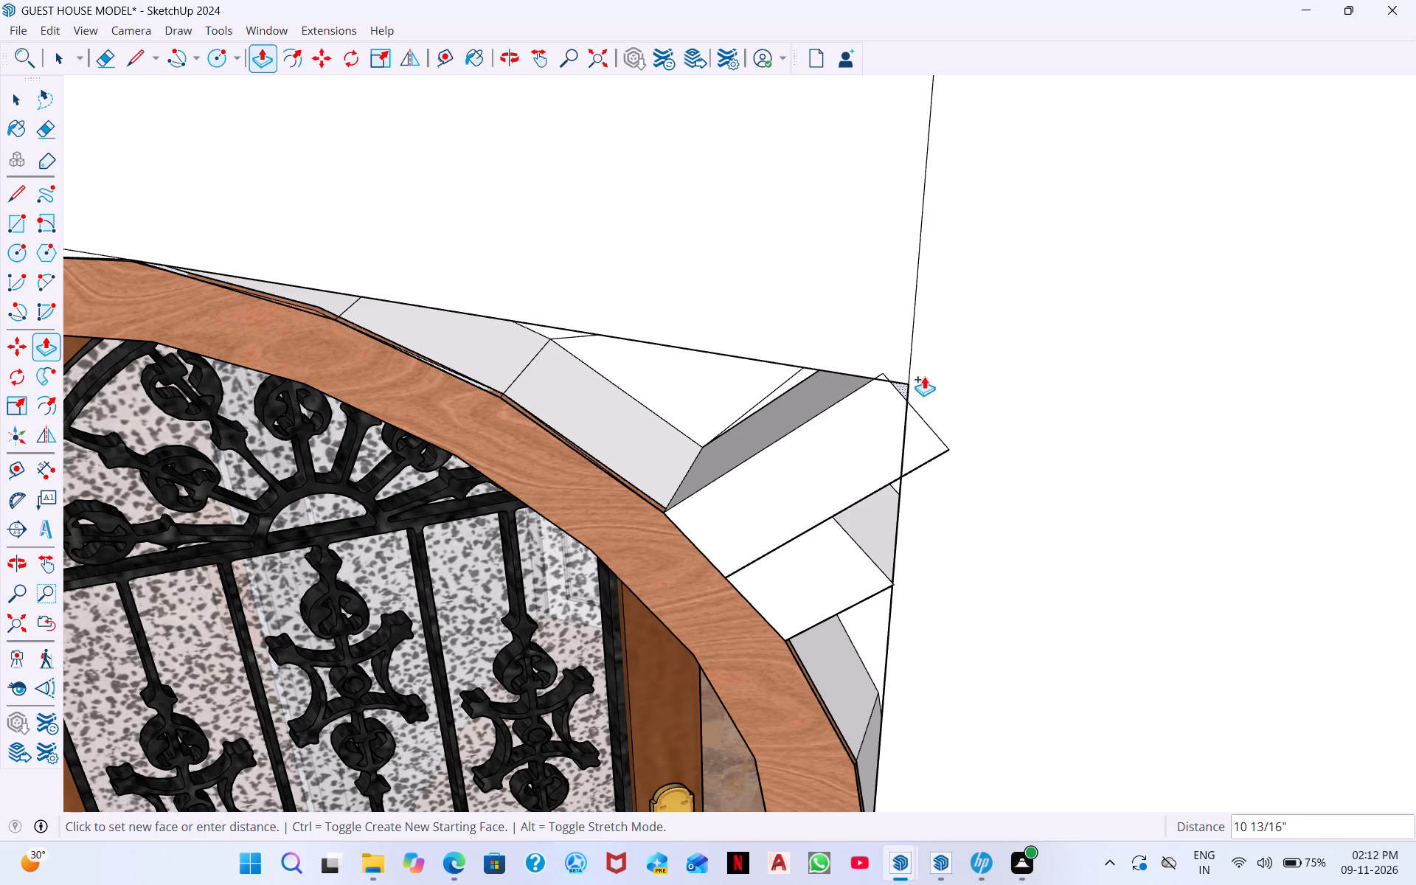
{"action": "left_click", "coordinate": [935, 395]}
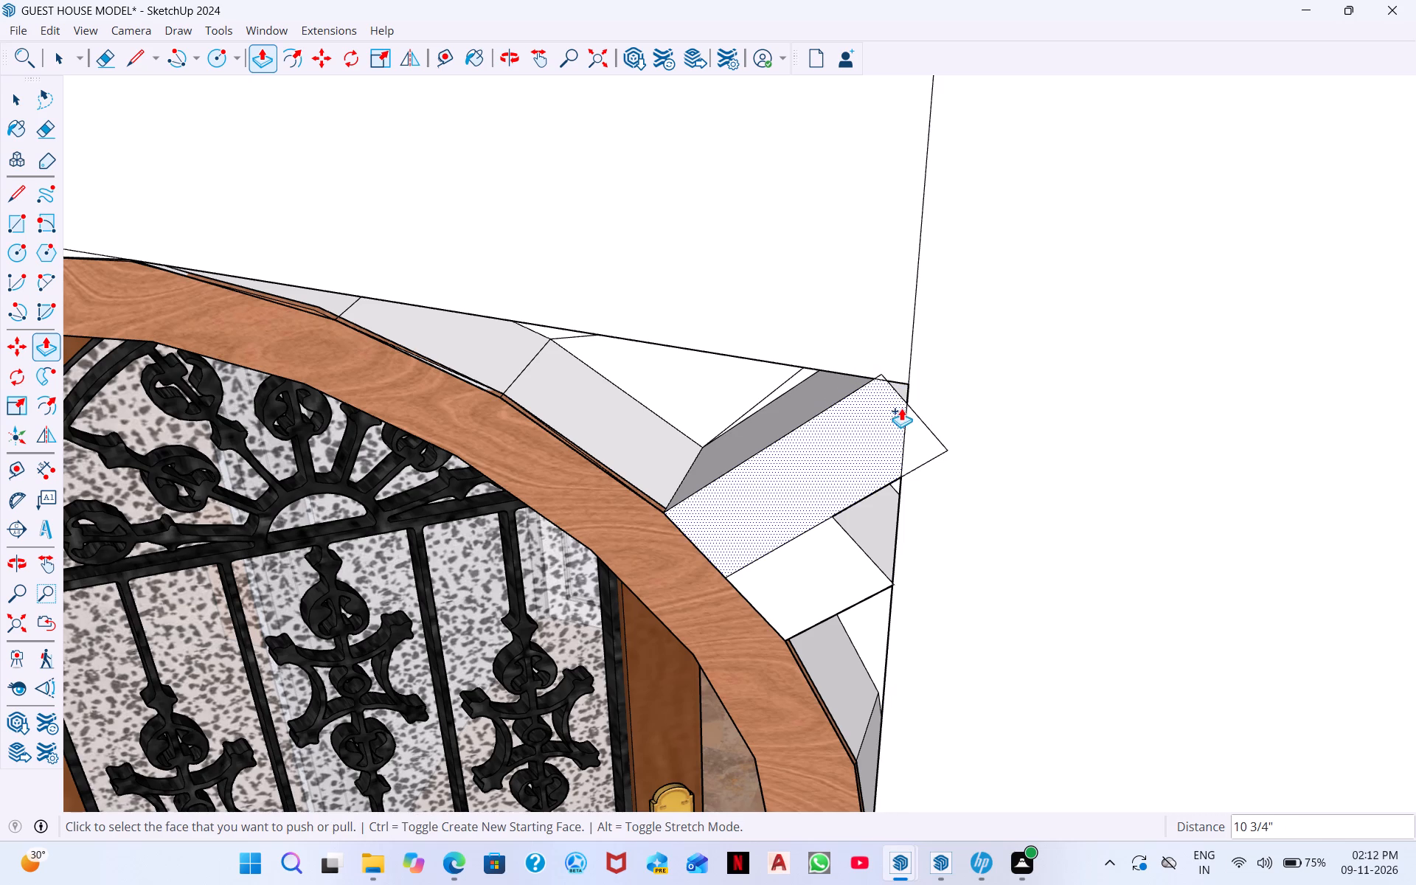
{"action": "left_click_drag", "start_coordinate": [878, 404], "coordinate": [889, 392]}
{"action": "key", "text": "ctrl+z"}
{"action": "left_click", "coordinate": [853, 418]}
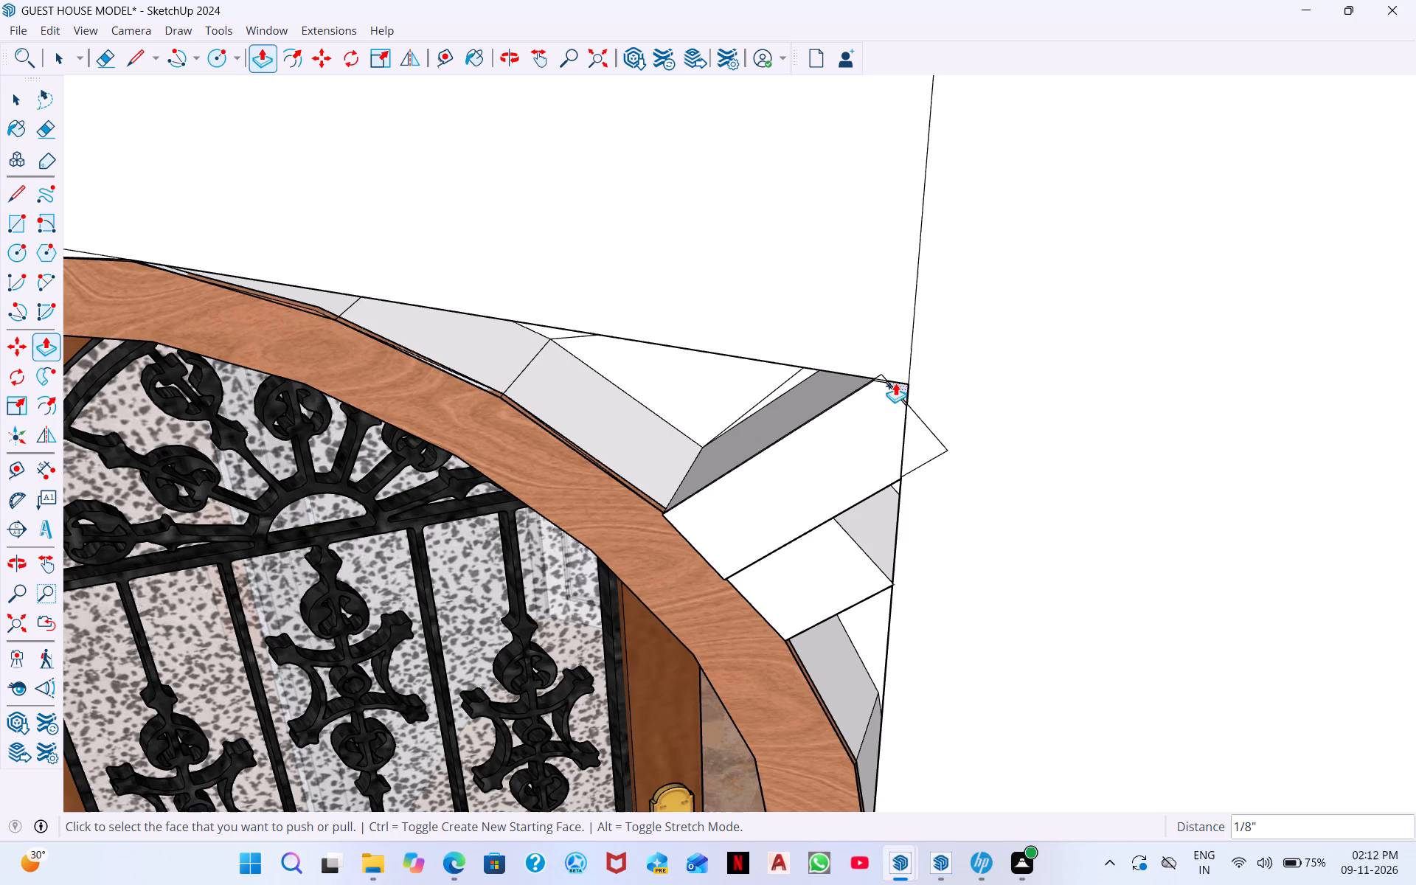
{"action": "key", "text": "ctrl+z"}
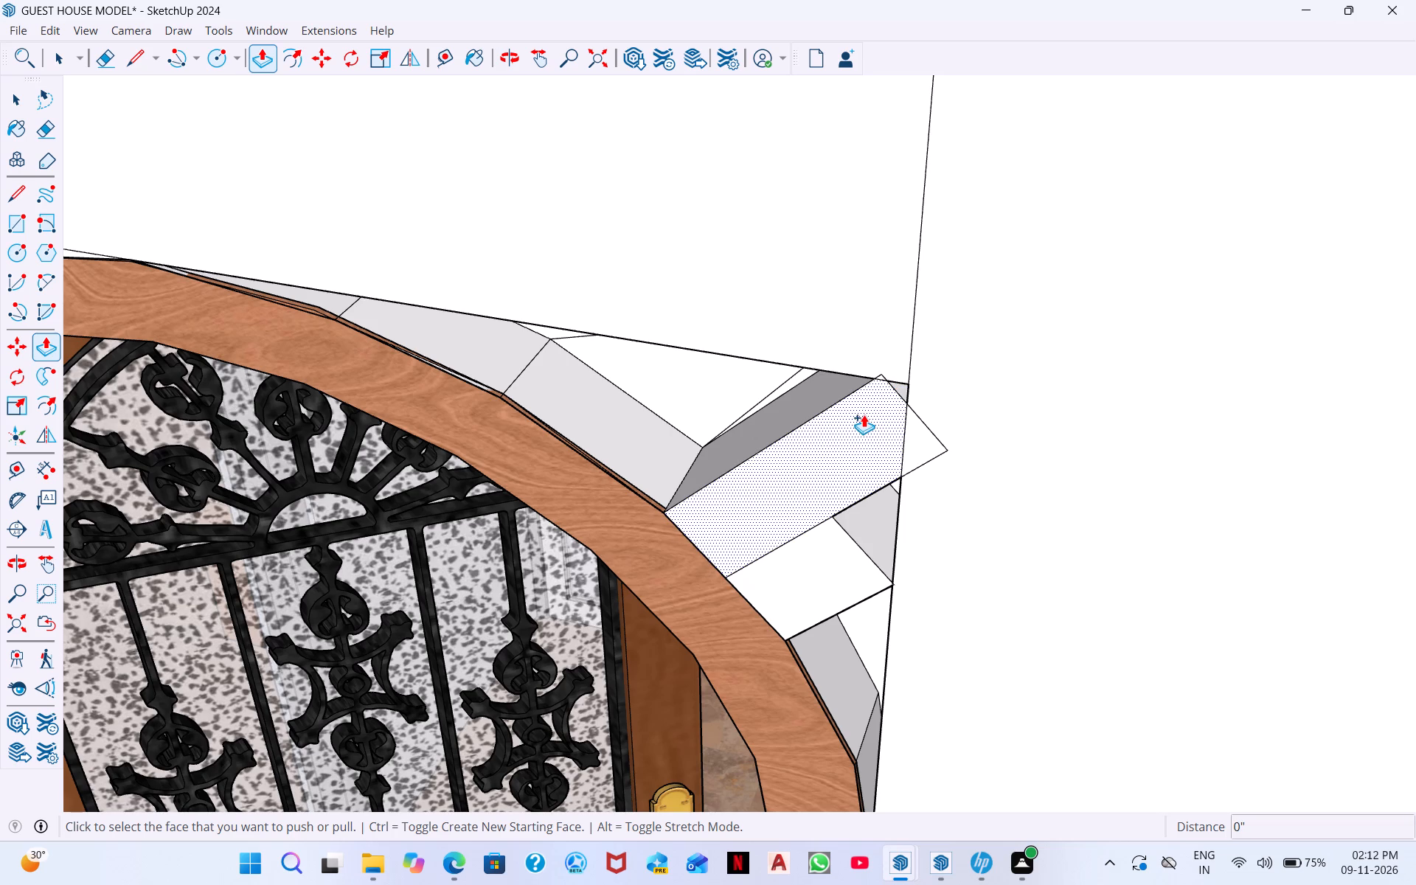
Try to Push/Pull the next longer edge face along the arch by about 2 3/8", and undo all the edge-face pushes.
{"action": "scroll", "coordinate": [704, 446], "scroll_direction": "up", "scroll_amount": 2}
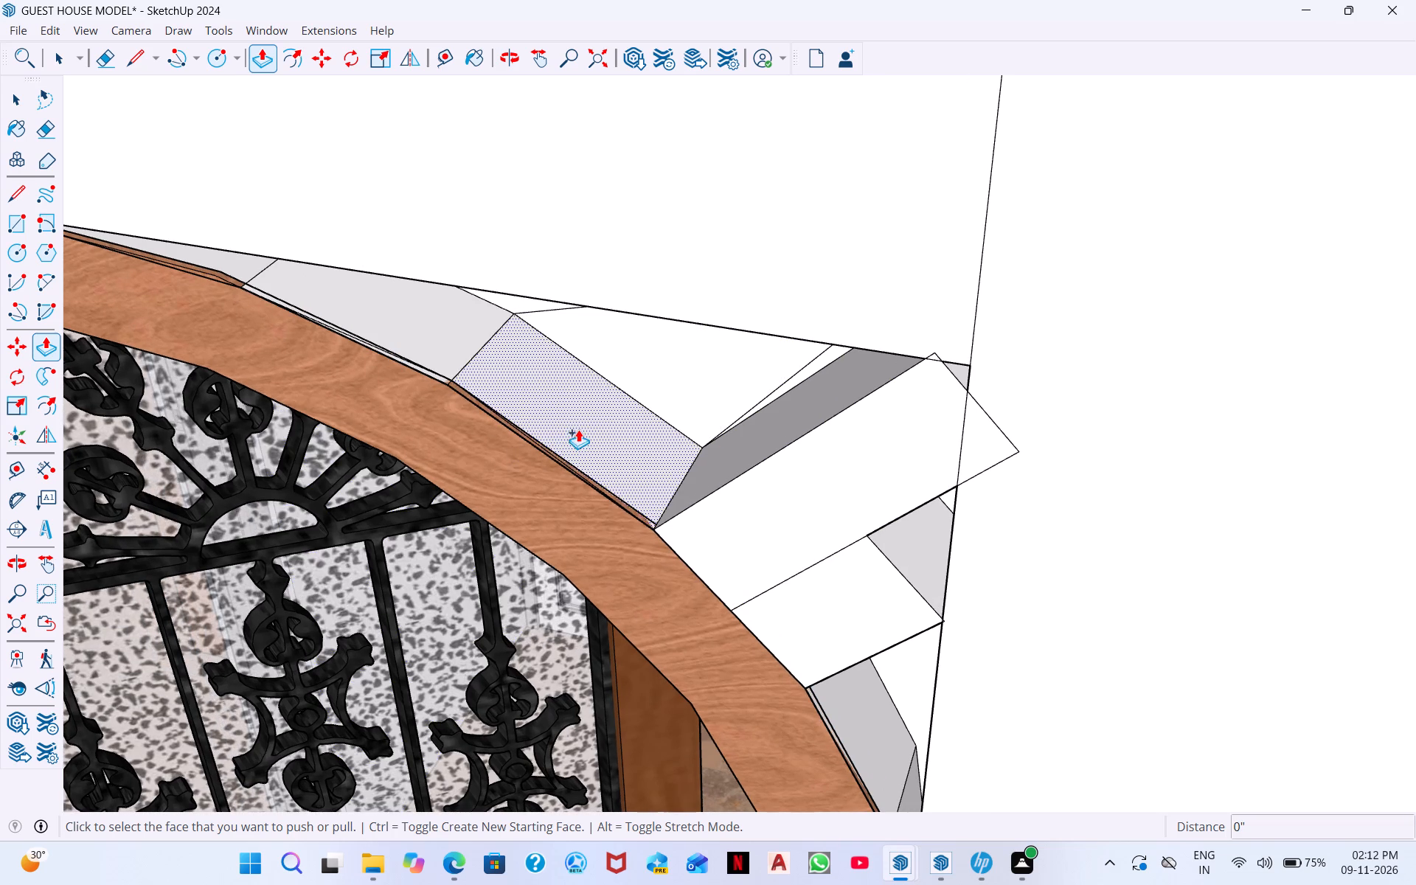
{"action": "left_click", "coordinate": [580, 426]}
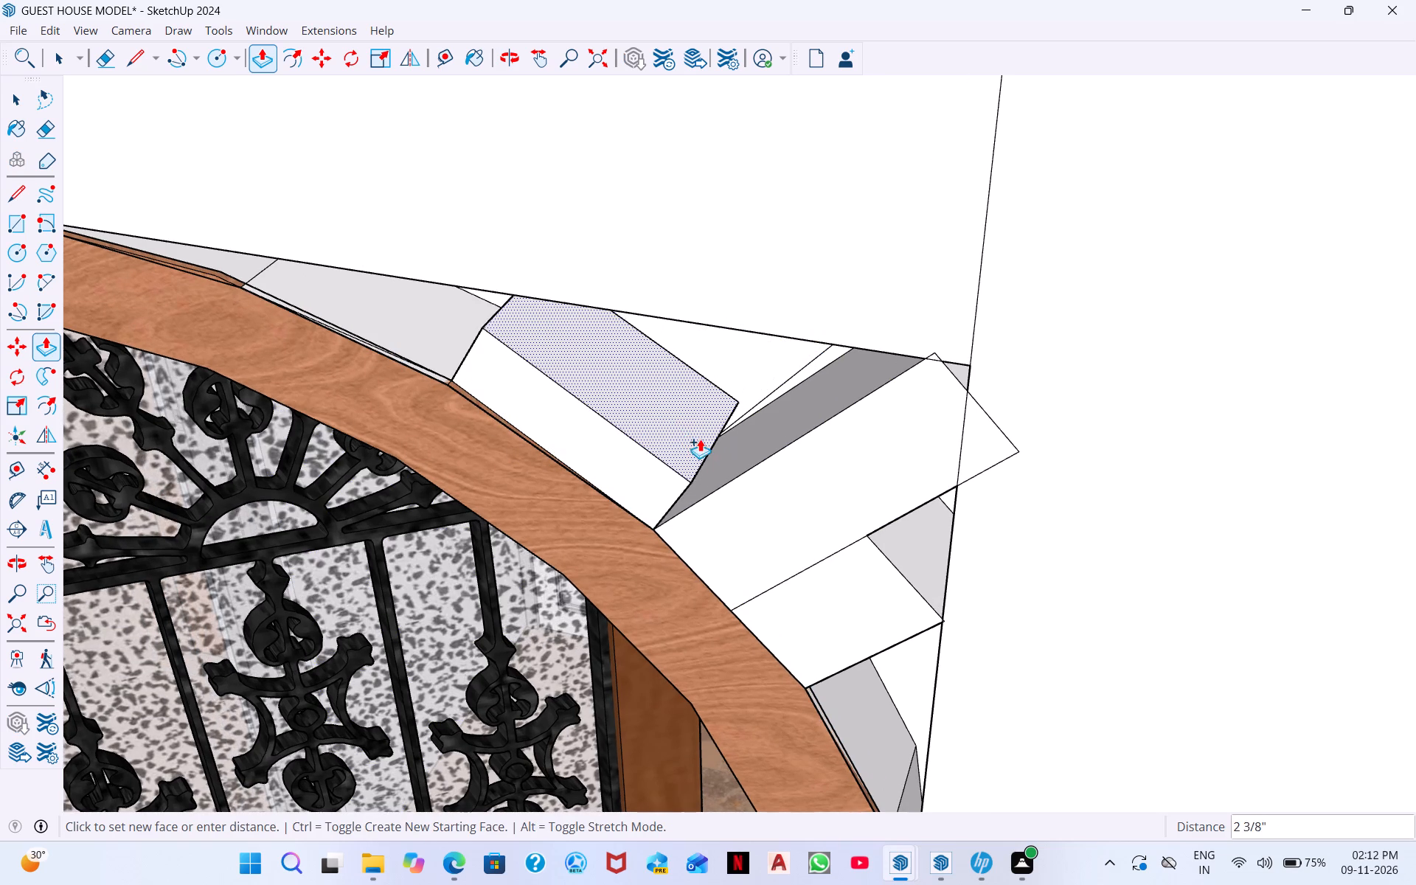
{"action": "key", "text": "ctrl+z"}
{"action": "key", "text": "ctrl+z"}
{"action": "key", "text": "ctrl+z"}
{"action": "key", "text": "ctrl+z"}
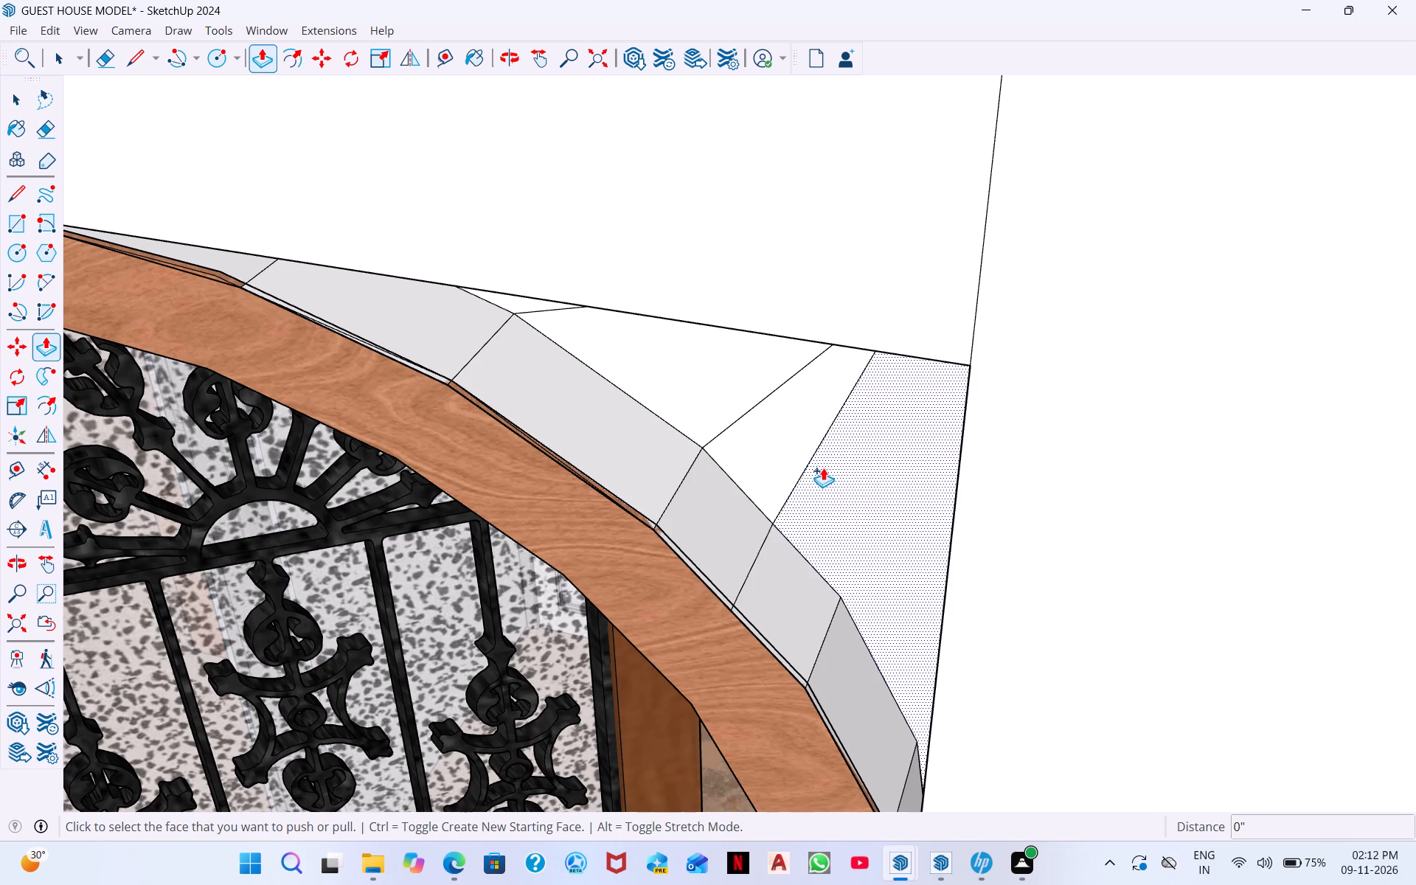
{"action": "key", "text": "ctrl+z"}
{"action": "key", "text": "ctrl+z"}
Push/Pull the corner infill panel beside the arch by 5/16" and a further 3 13/16", flush with the door frame.
{"action": "left_click_drag", "start_coordinate": [861, 457], "coordinate": [861, 464]}
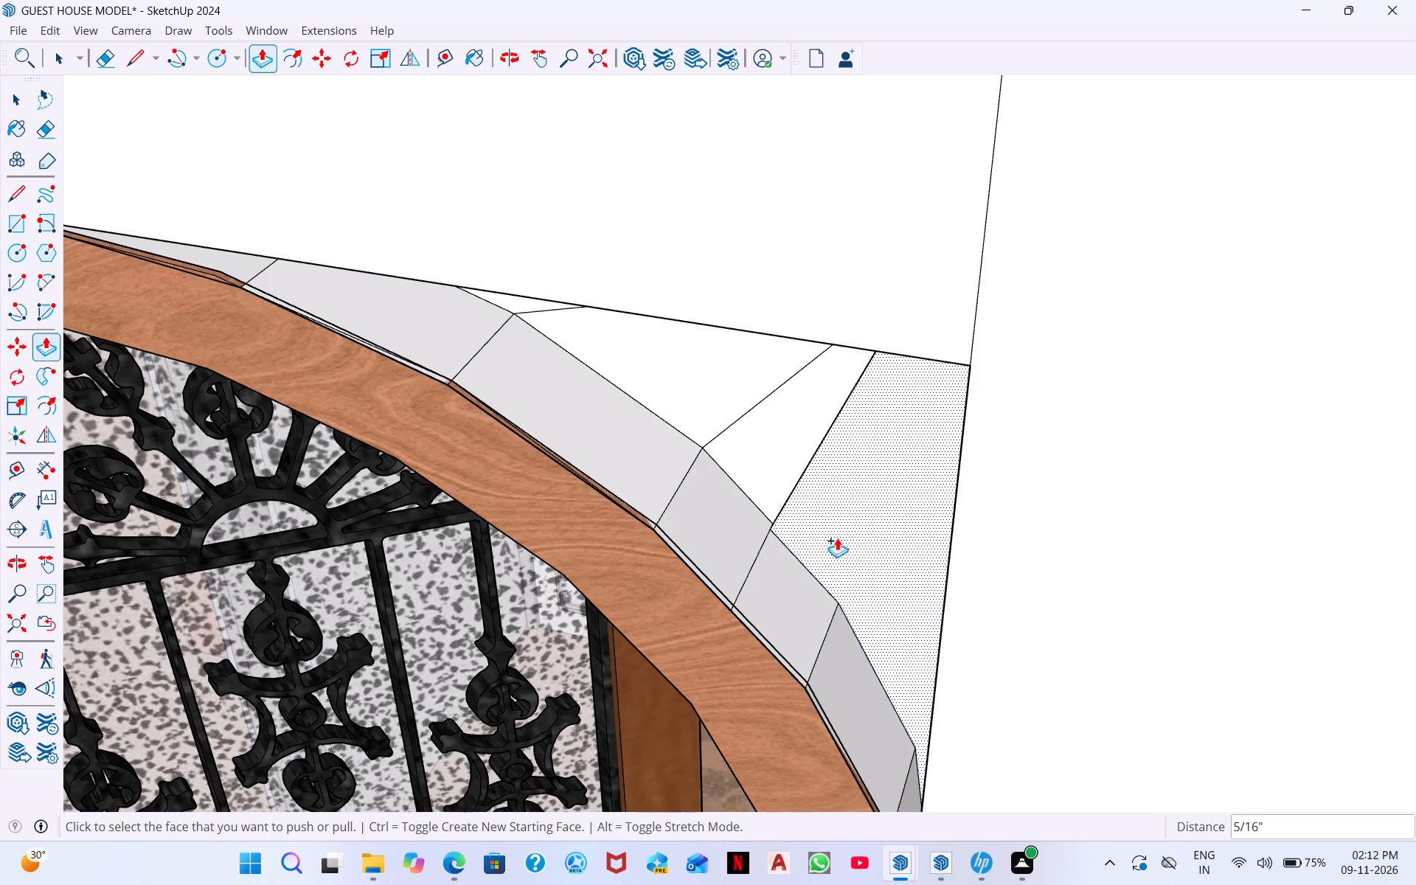
{"action": "left_click_drag", "start_coordinate": [856, 528], "coordinate": [856, 614]}
From inside the house, Push/Pull the infill panel beside the arched frame by about 1/8".
{"action": "scroll", "coordinate": [848, 619], "scroll_direction": "down", "scroll_amount": 3}
{"action": "middle_click_drag", "start_coordinate": [864, 606], "coordinate": [347, 763]}
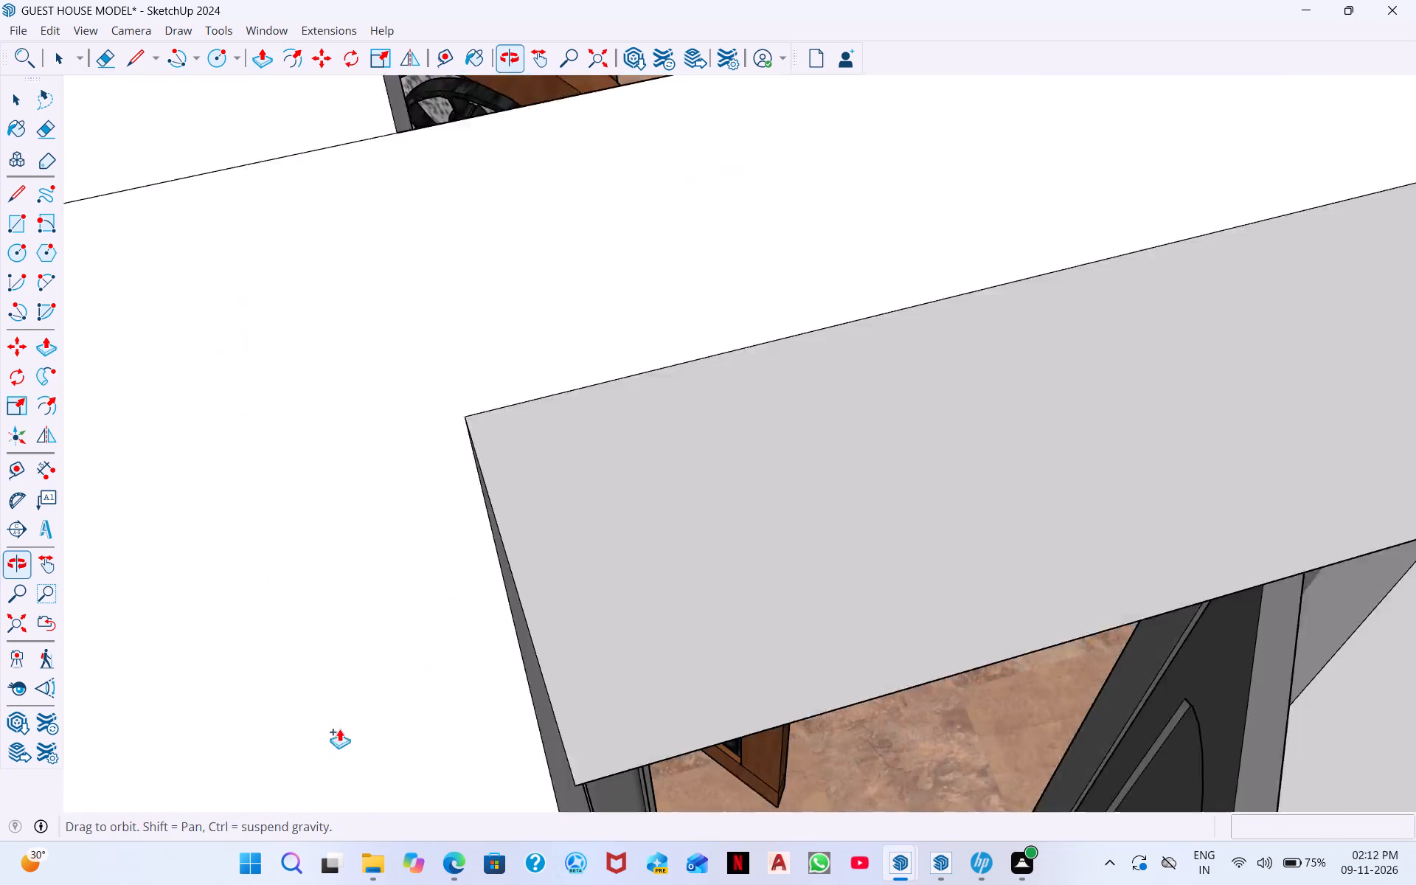
{"action": "middle_click_drag", "start_coordinate": [670, 646], "coordinate": [399, 757]}
{"action": "middle_click_drag", "start_coordinate": [451, 530], "coordinate": [329, 799]}
{"action": "middle_click_drag", "start_coordinate": [465, 551], "coordinate": [240, 277]}
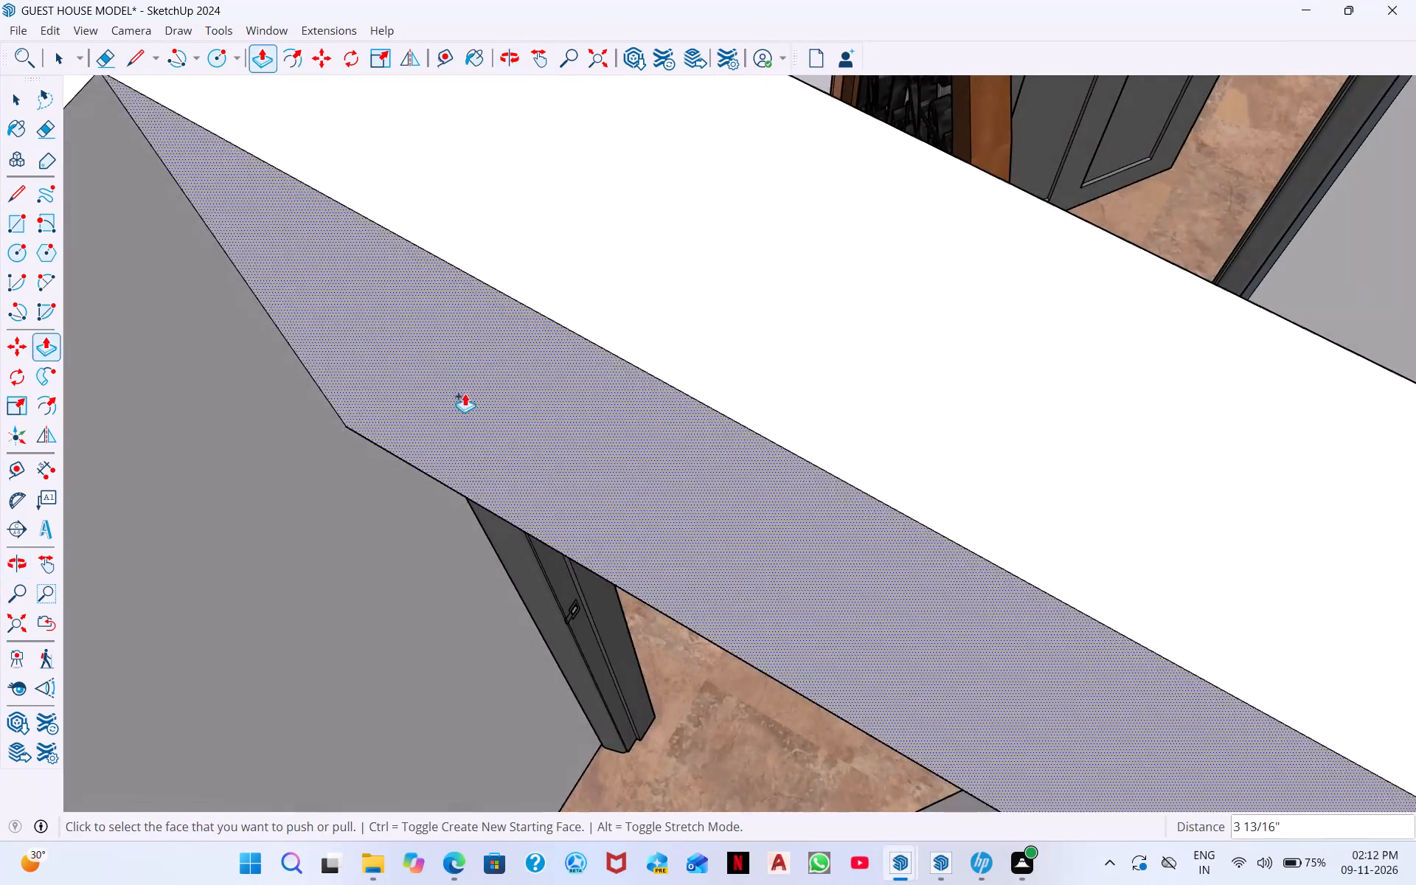
{"action": "scroll", "coordinate": [465, 393], "scroll_direction": "down", "scroll_amount": 1}
{"action": "middle_click_drag", "start_coordinate": [589, 558], "coordinate": [557, 306]}
{"action": "middle_click_drag", "start_coordinate": [588, 493], "coordinate": [570, 308]}
{"action": "middle_click_drag", "start_coordinate": [744, 421], "coordinate": [681, 322]}
{"action": "middle_click_drag", "start_coordinate": [680, 350], "coordinate": [549, 603]}
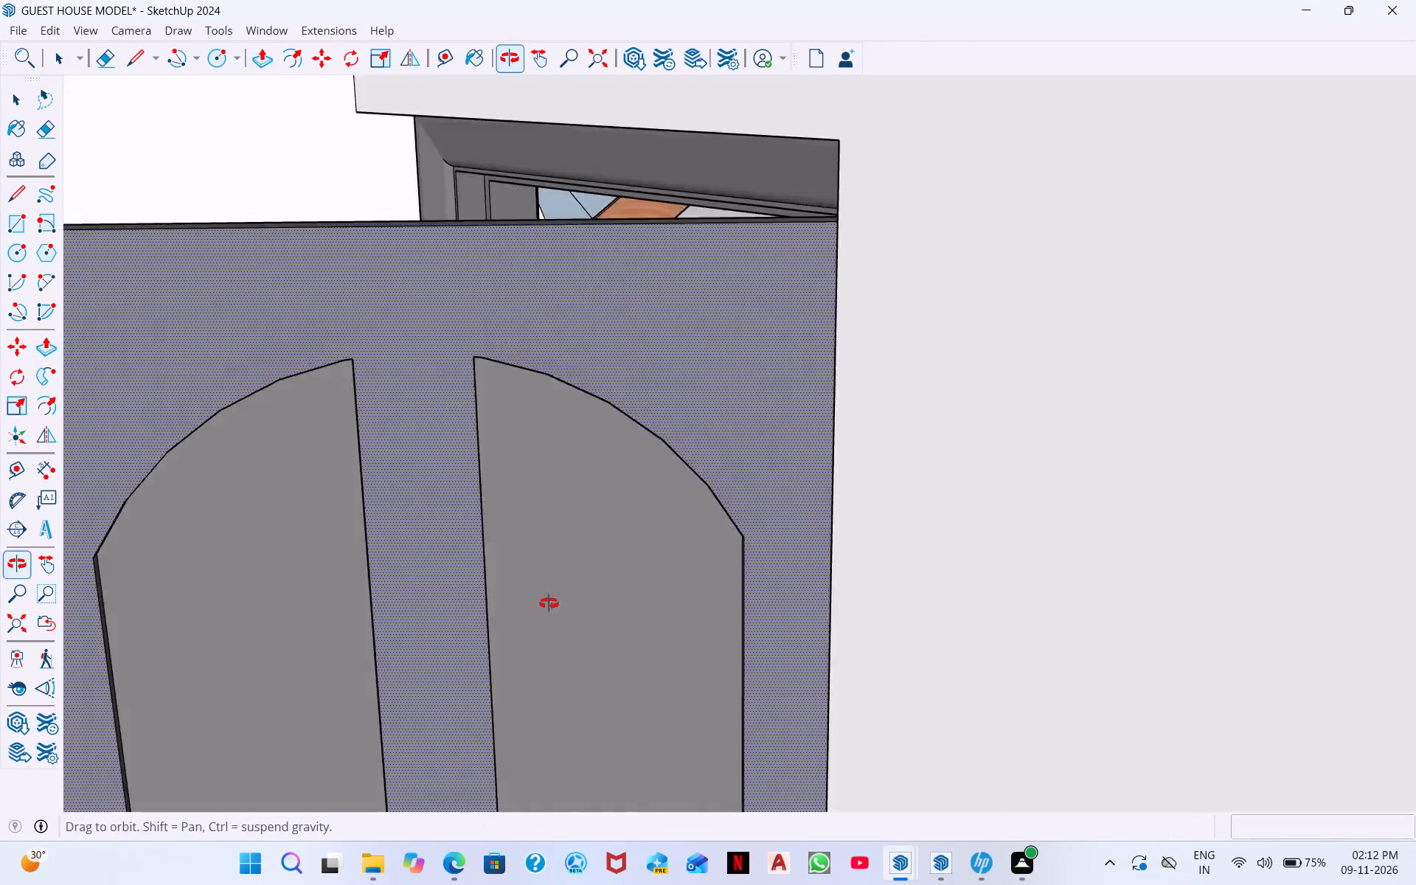
{"action": "middle_click_drag", "start_coordinate": [549, 603], "coordinate": [511, 683]}
{"action": "middle_click_drag", "start_coordinate": [613, 361], "coordinate": [428, 744]}
{"action": "scroll", "coordinate": [1004, 445], "scroll_direction": "down", "scroll_amount": 2}
{"action": "scroll", "coordinate": [1388, 191], "scroll_direction": "down", "scroll_amount": 4}
{"action": "middle_click_drag", "start_coordinate": [1377, 202], "coordinate": [1370, 210]}
{"action": "middle_click_drag", "start_coordinate": [1156, 291], "coordinate": [1266, 343]}
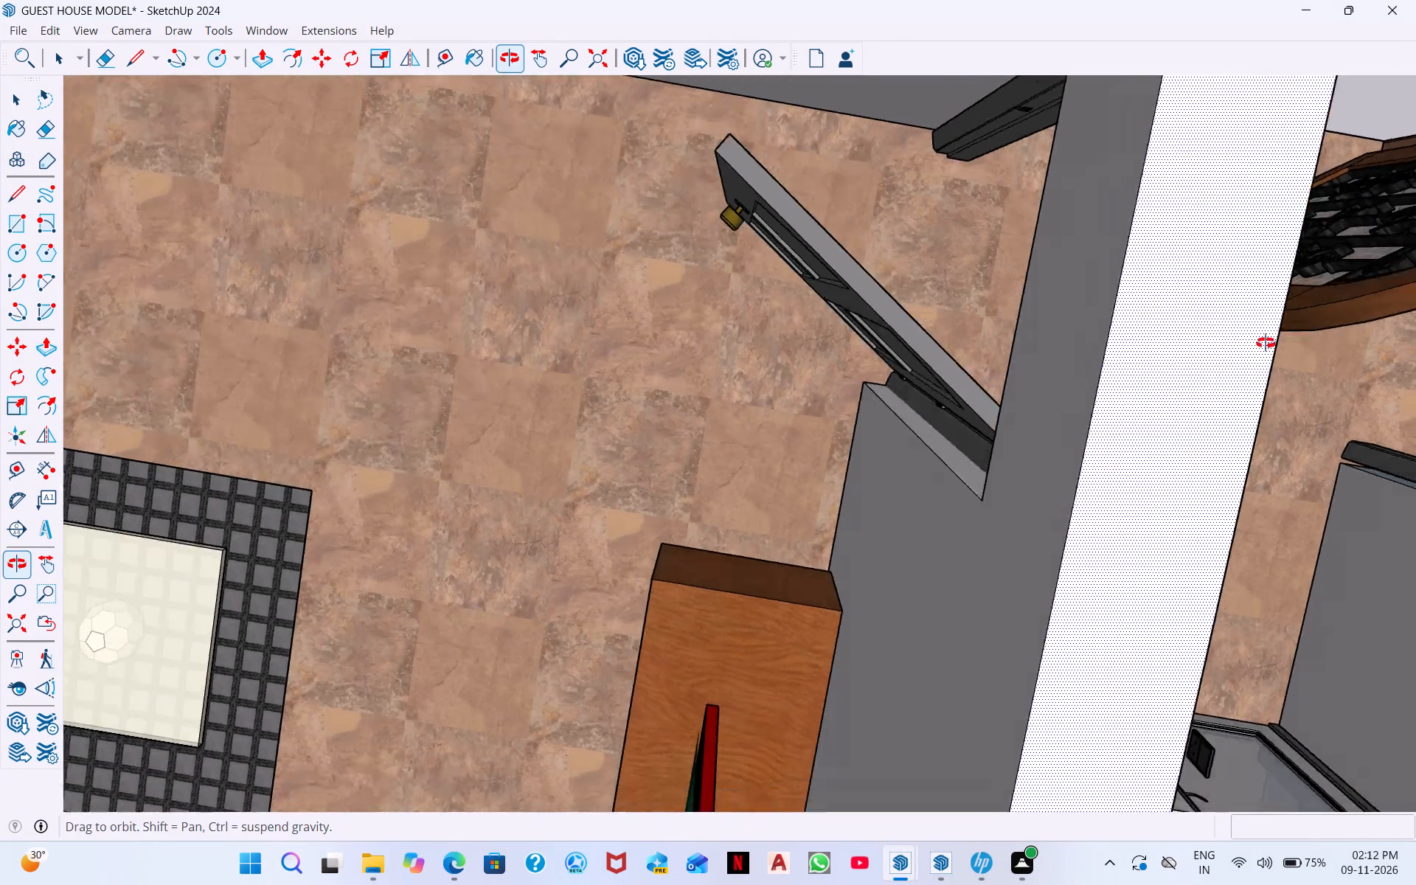
{"action": "middle_click_drag", "start_coordinate": [1266, 343], "coordinate": [1415, 260]}
{"action": "scroll", "coordinate": [1325, 285], "scroll_direction": "down", "scroll_amount": 3}
{"action": "middle_click_drag", "start_coordinate": [1406, 424], "coordinate": [1271, 176]}
{"action": "middle_click_drag", "start_coordinate": [1364, 309], "coordinate": [1188, 159]}
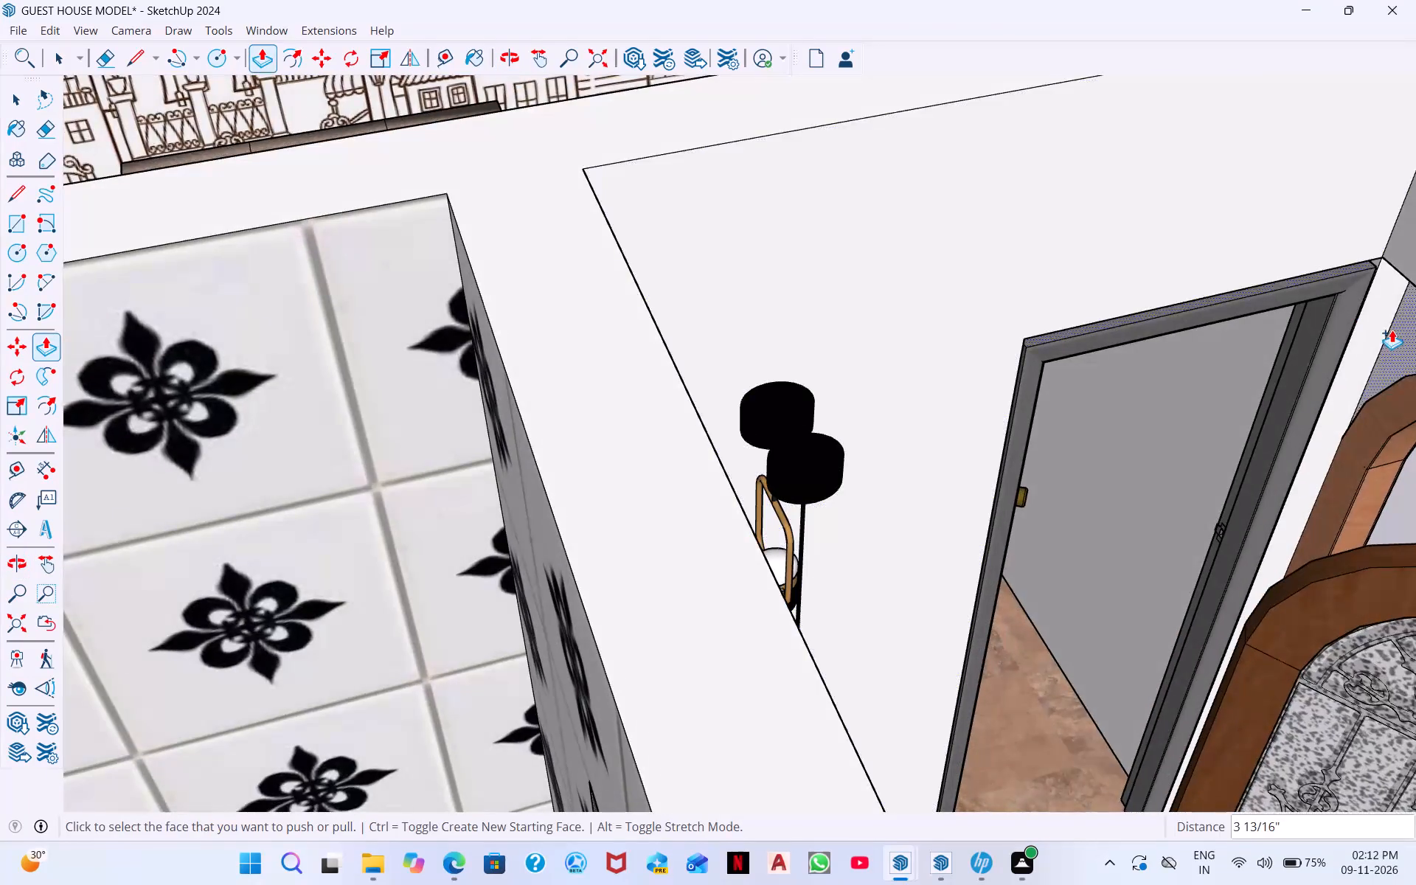
{"action": "scroll", "coordinate": [1391, 331], "scroll_direction": "down", "scroll_amount": 1}
{"action": "middle_click_drag", "start_coordinate": [1390, 333], "coordinate": [1415, 386]}
{"action": "middle_click_drag", "start_coordinate": [1315, 356], "coordinate": [1415, 296]}
{"action": "scroll", "coordinate": [1395, 245], "scroll_direction": "up", "scroll_amount": 10}
{"action": "left_click", "coordinate": [1309, 215]}
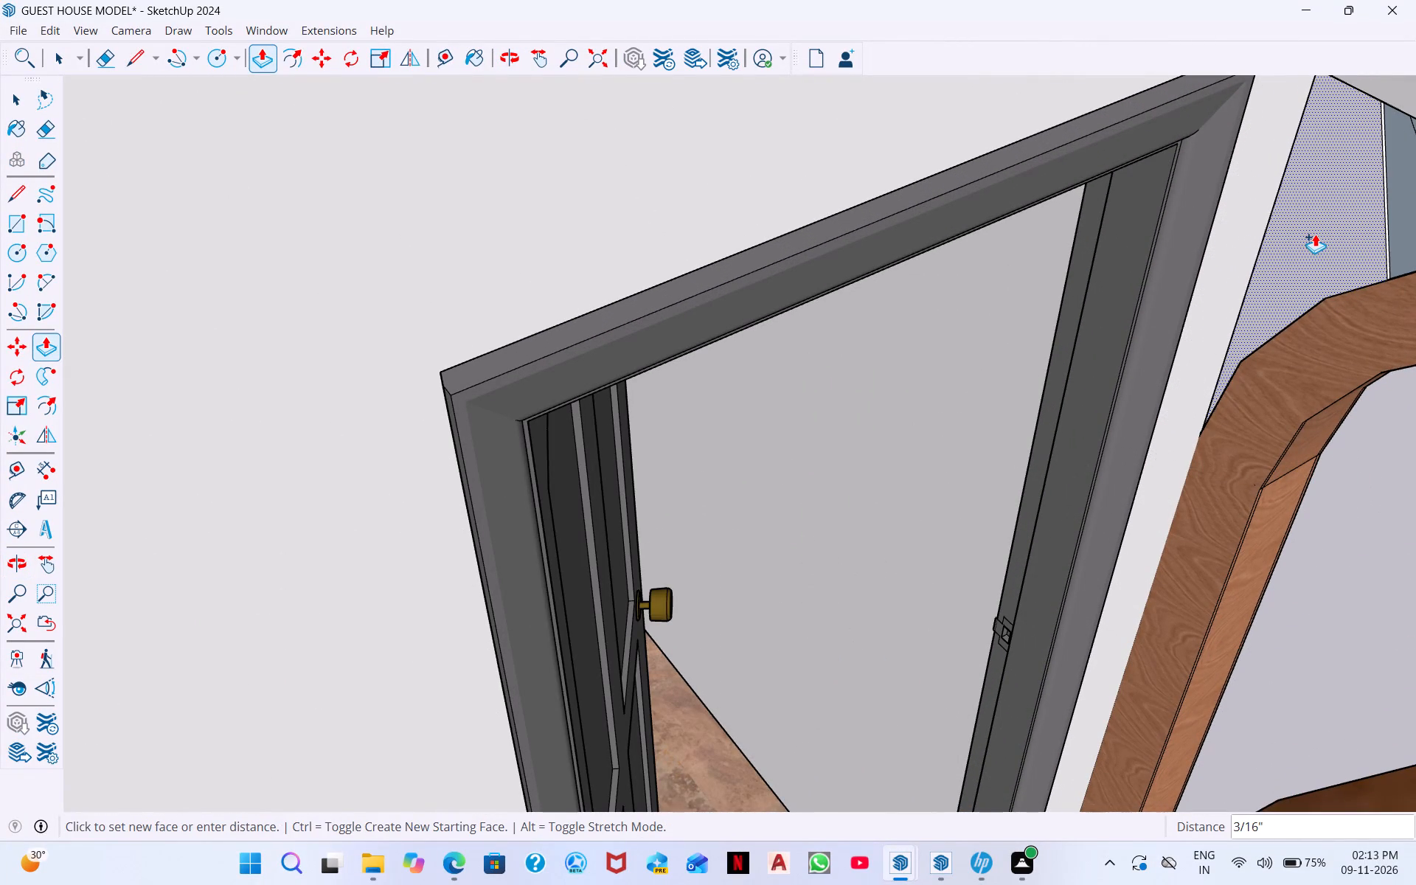
{"action": "left_click", "coordinate": [1315, 233]}
From outside, Push/Pull the two triangular infill panels and the top panel by 4 1/8" each, flush with the corner panel.
{"action": "middle_click_drag", "start_coordinate": [1396, 268], "coordinate": [693, 185]}
{"action": "scroll", "coordinate": [816, 282], "scroll_direction": "down", "scroll_amount": 5}
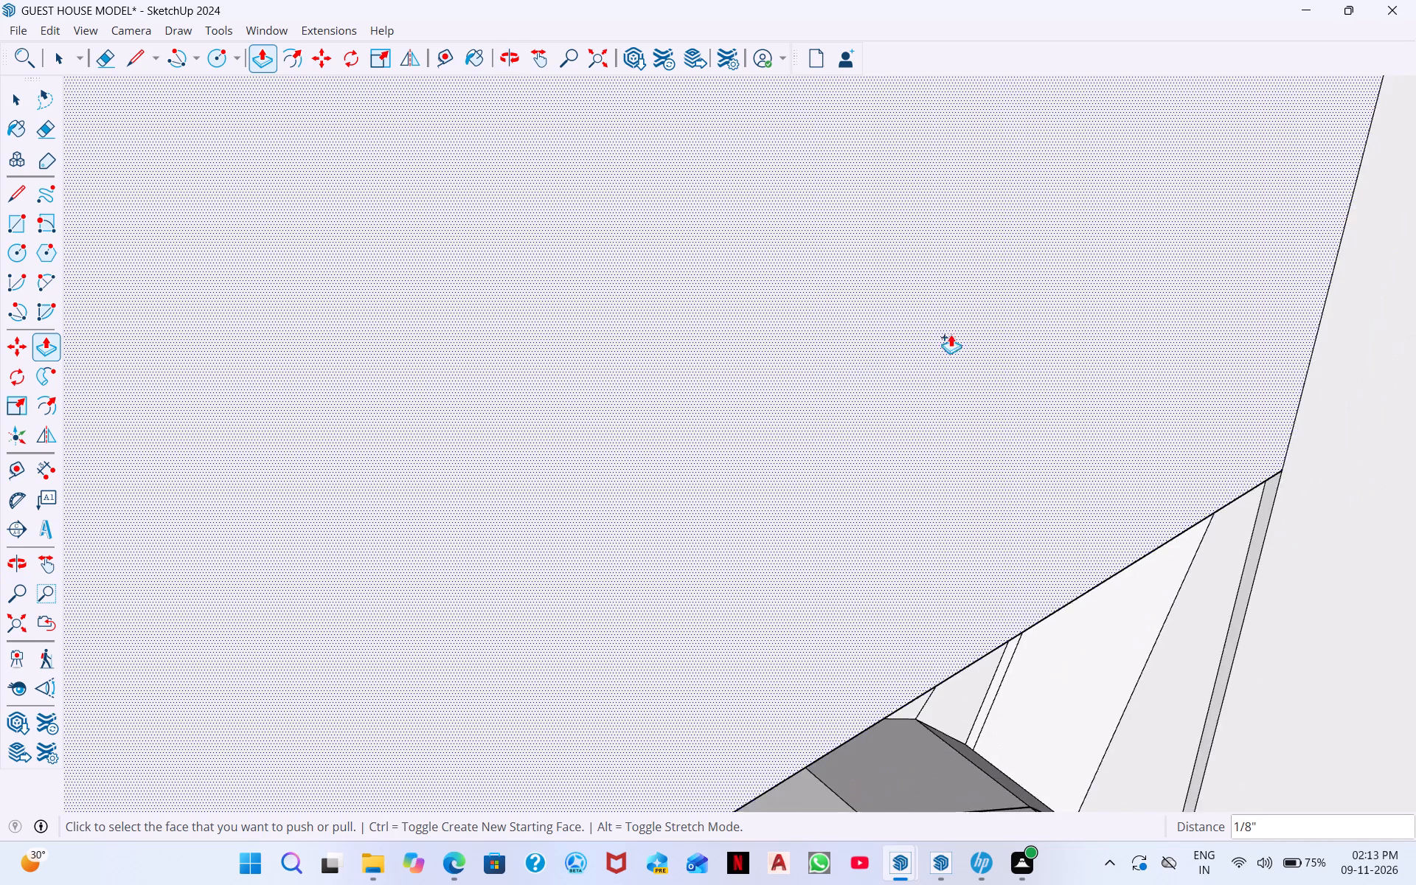
{"action": "scroll", "coordinate": [951, 334], "scroll_direction": "down", "scroll_amount": 3}
{"action": "middle_click_drag", "start_coordinate": [1083, 581], "coordinate": [933, 366]}
{"action": "left_click", "coordinate": [789, 268]}
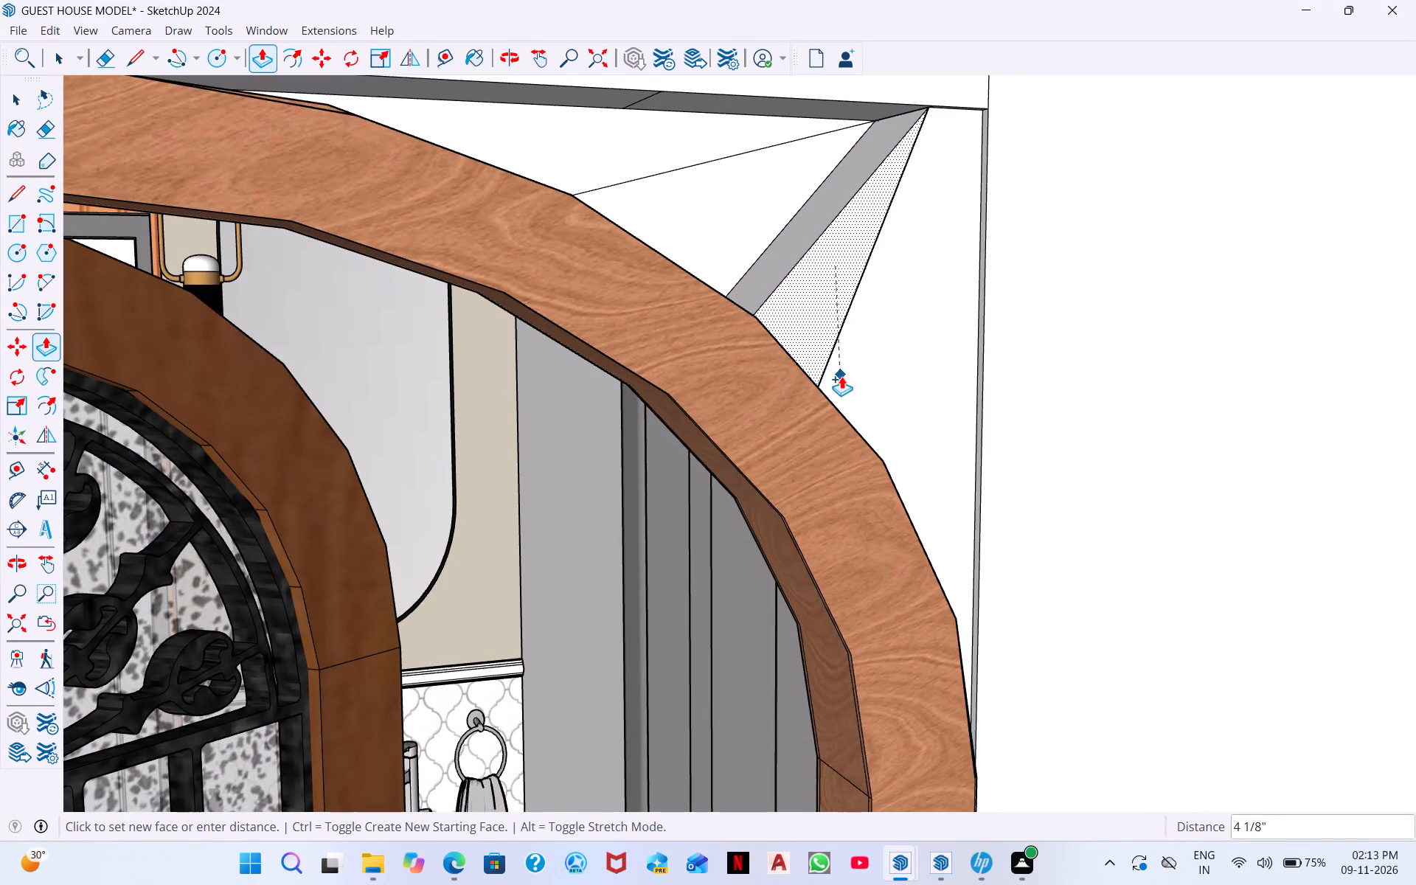
{"action": "left_click", "coordinate": [841, 376]}
{"action": "left_click", "coordinate": [750, 218]}
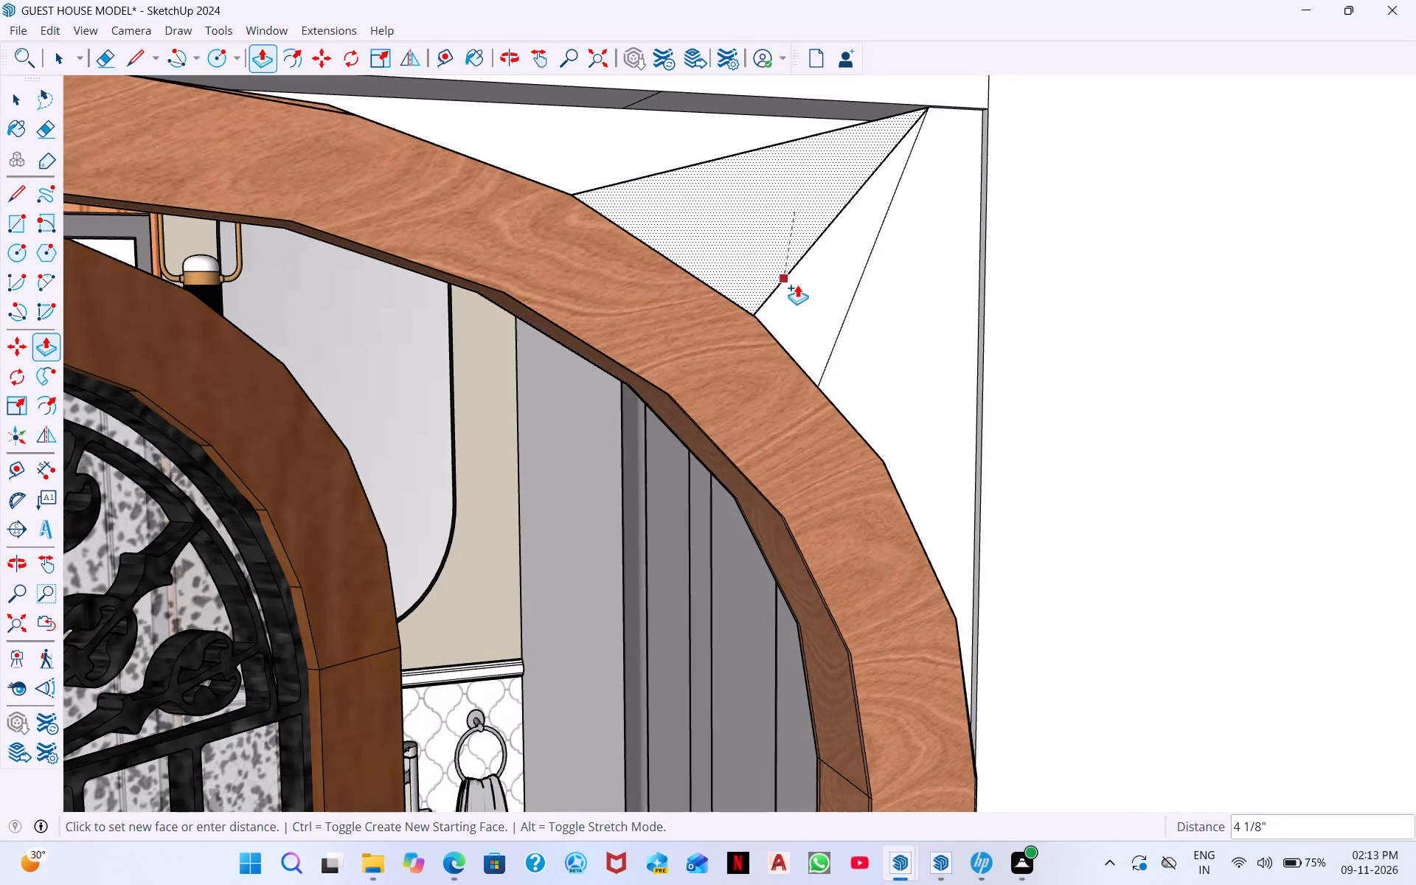
{"action": "left_click", "coordinate": [800, 282]}
{"action": "left_click", "coordinate": [652, 145]}
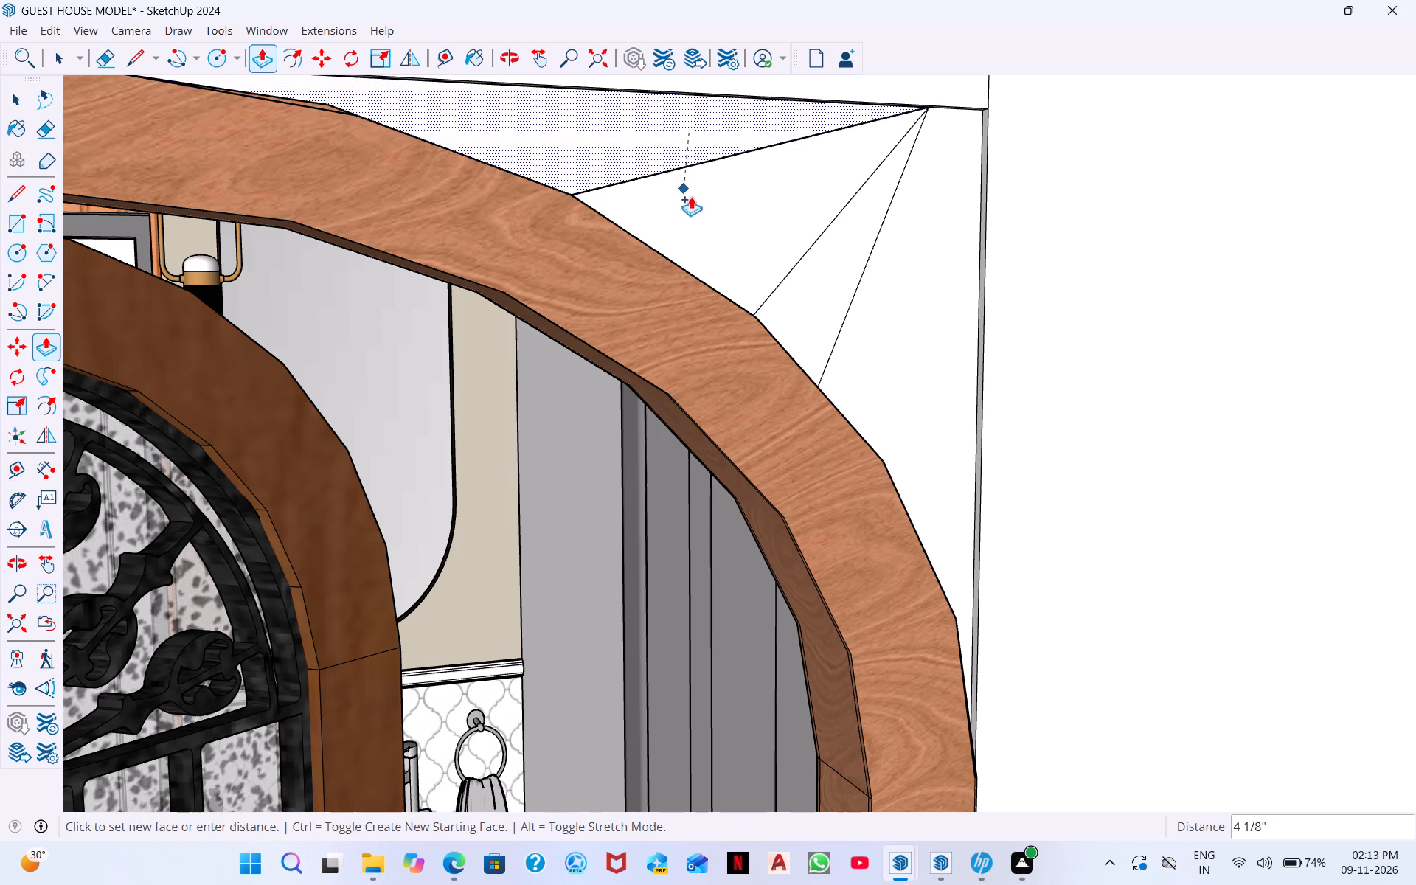
{"action": "left_click", "coordinate": [709, 201]}
Examine the arched doorway from outside, inside and above to check the infill around both sides of the frame.
{"action": "scroll", "coordinate": [597, 145], "scroll_direction": "down", "scroll_amount": 4}
{"action": "scroll", "coordinate": [672, 191], "scroll_direction": "down", "scroll_amount": 2}
{"action": "middle_click_drag", "start_coordinate": [704, 254], "coordinate": [848, 361]}
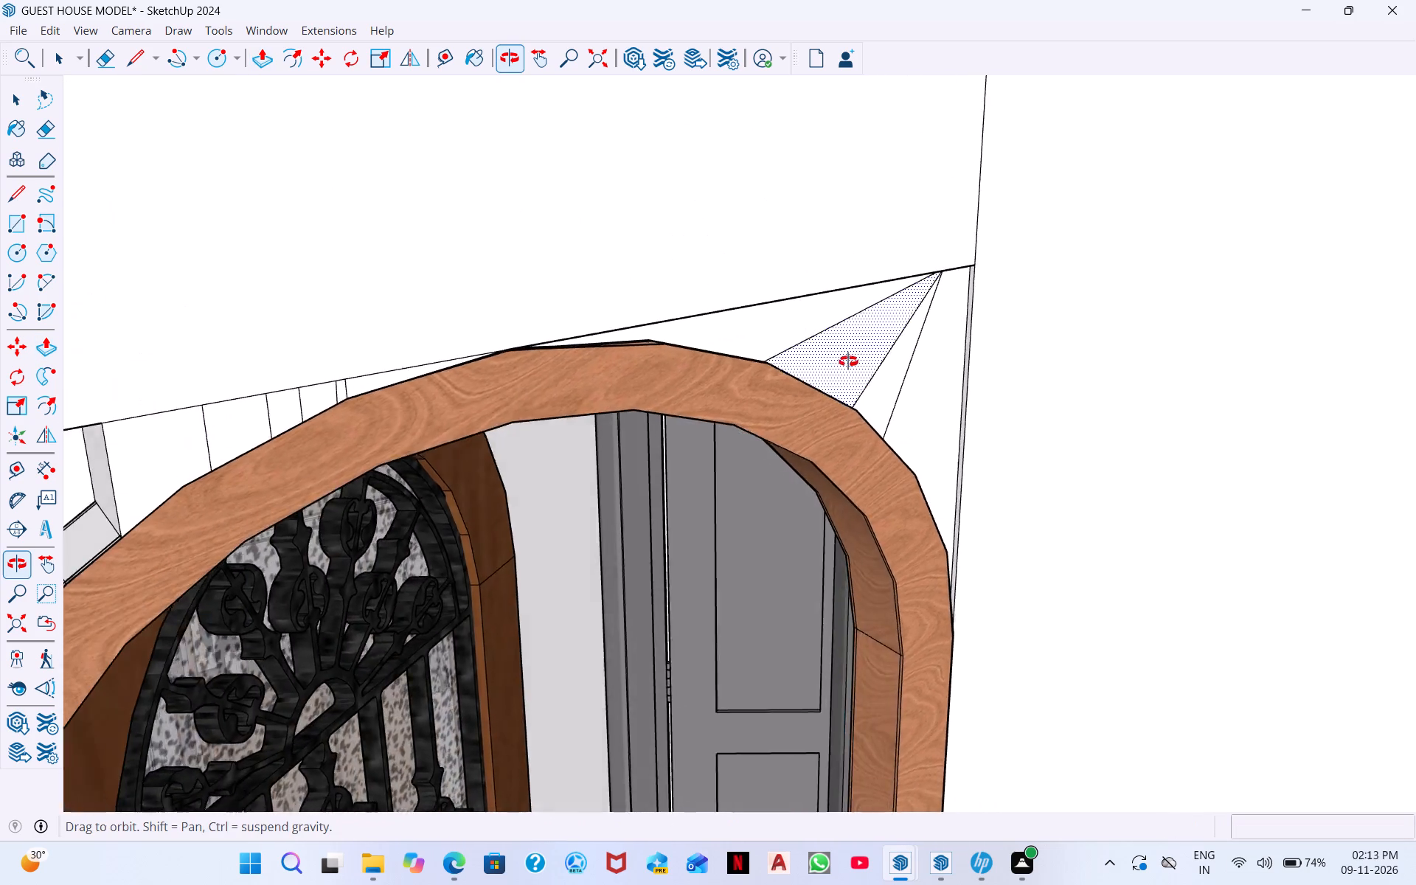
{"action": "middle_click_drag", "start_coordinate": [848, 361], "coordinate": [1035, 330]}
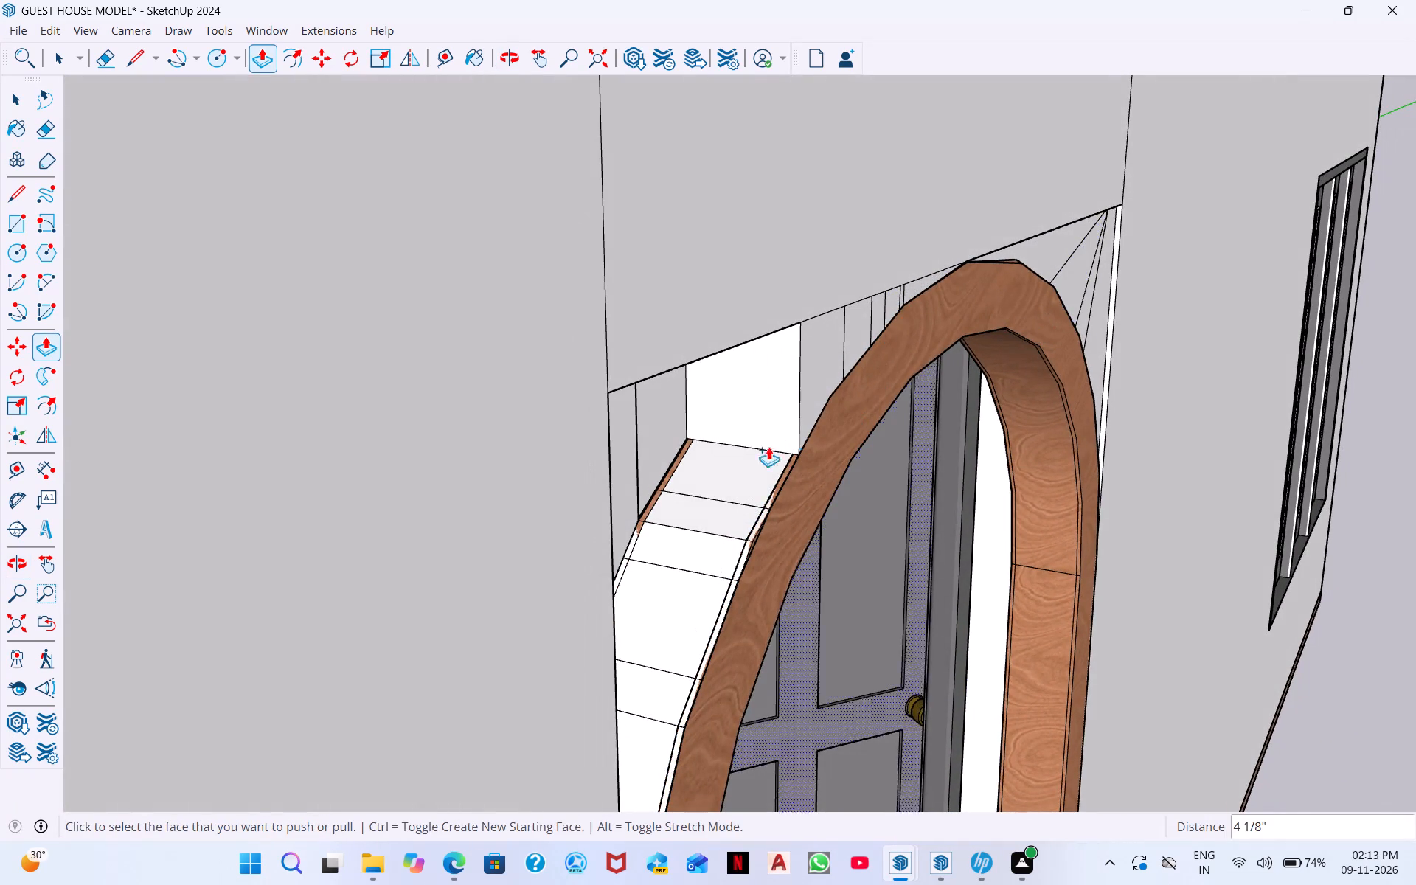
{"action": "middle_click_drag", "start_coordinate": [755, 457], "coordinate": [1094, 520]}
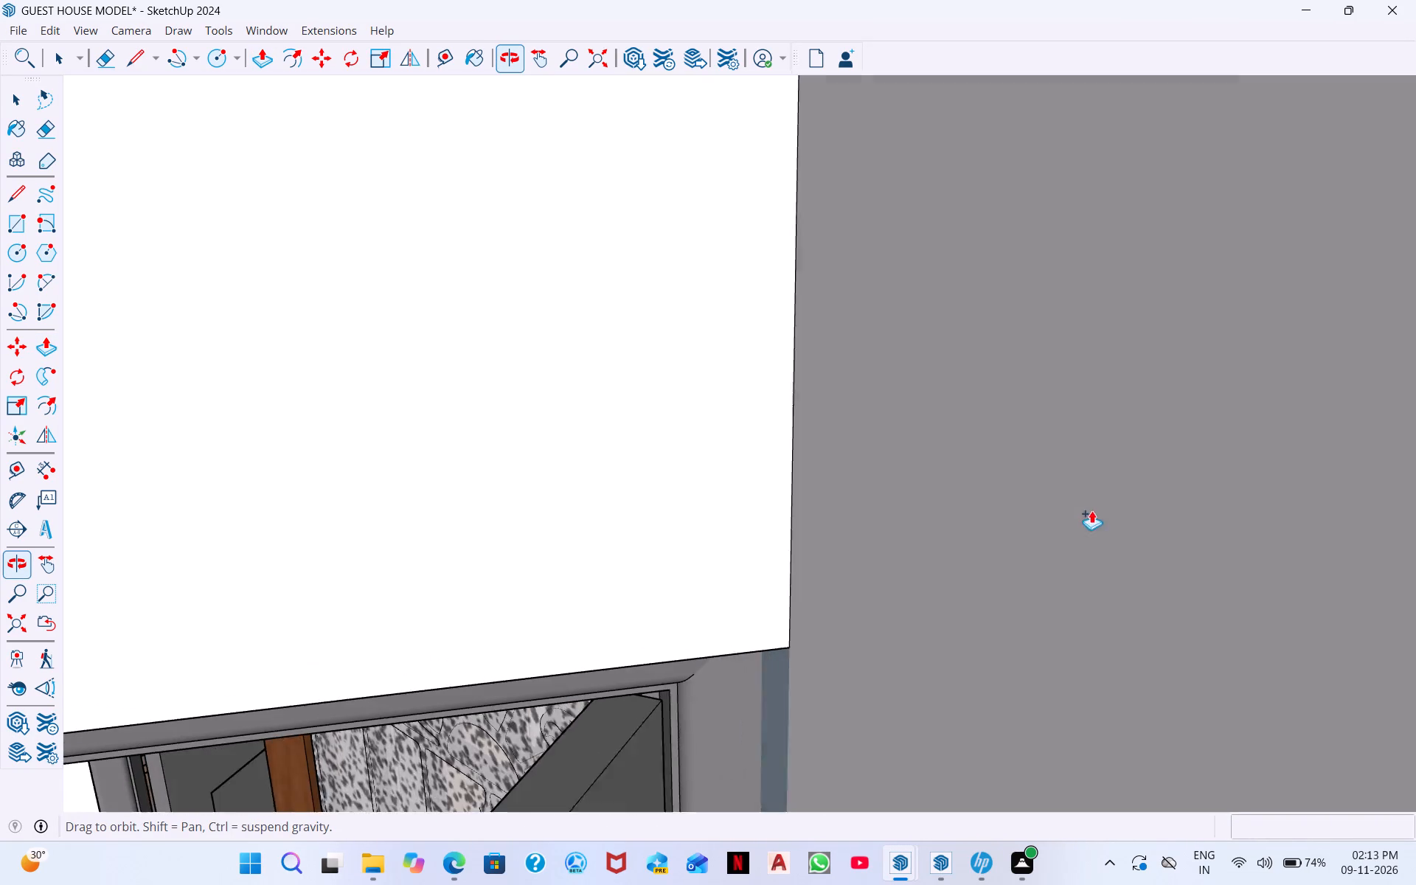
{"action": "scroll", "coordinate": [771, 344], "scroll_direction": "down", "scroll_amount": 8}
{"action": "middle_click_drag", "start_coordinate": [723, 405], "coordinate": [1293, 642]}
{"action": "scroll", "coordinate": [575, 380], "scroll_direction": "down", "scroll_amount": 1}
{"action": "middle_click_drag", "start_coordinate": [660, 310], "coordinate": [656, 202]}
{"action": "middle_click_drag", "start_coordinate": [587, 454], "coordinate": [635, 459]}
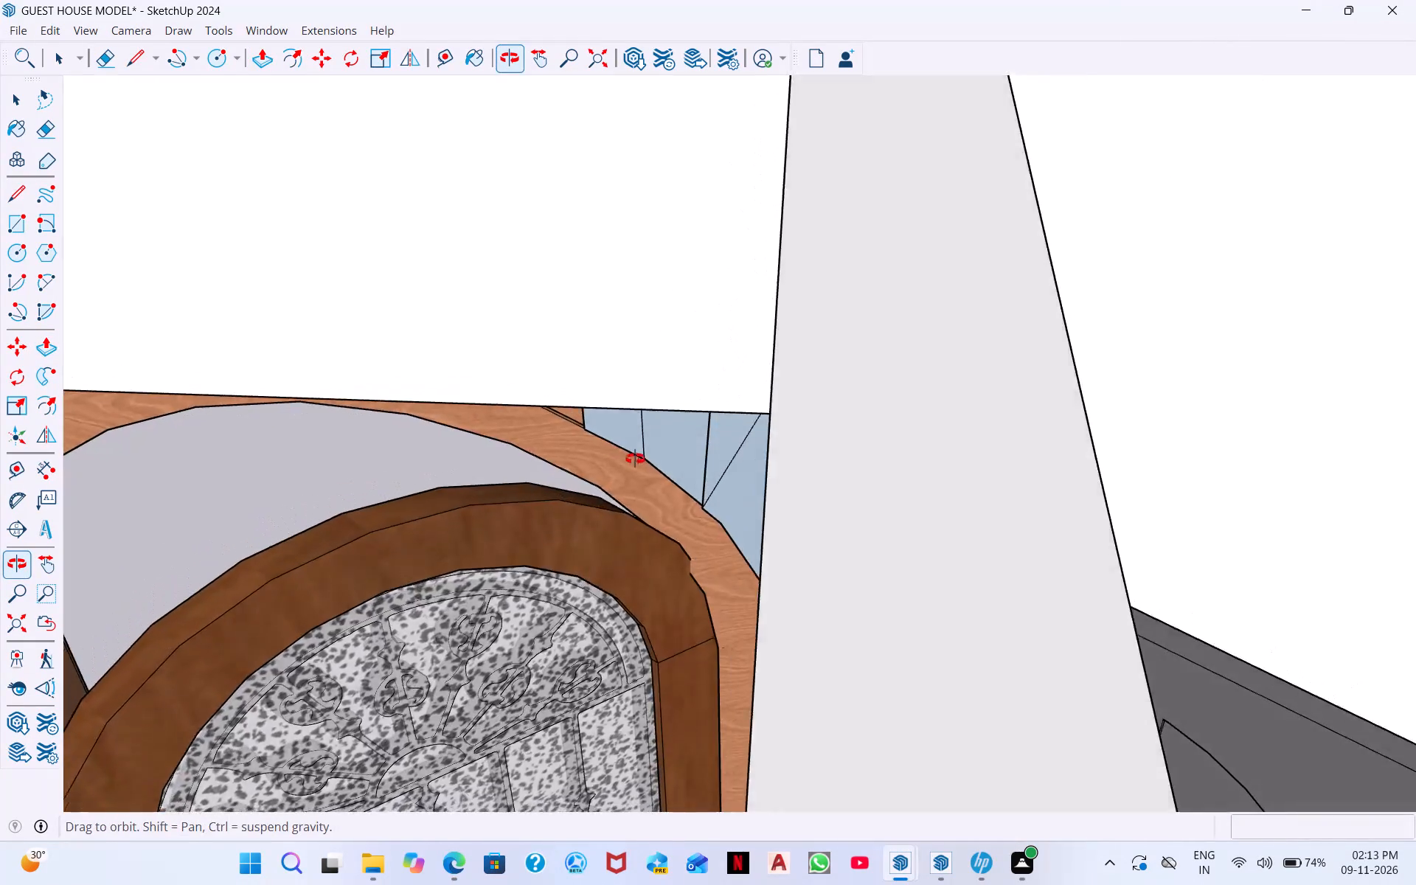
{"action": "middle_click_drag", "start_coordinate": [635, 459], "coordinate": [765, 273]}
{"action": "middle_click_drag", "start_coordinate": [599, 339], "coordinate": [983, 530]}
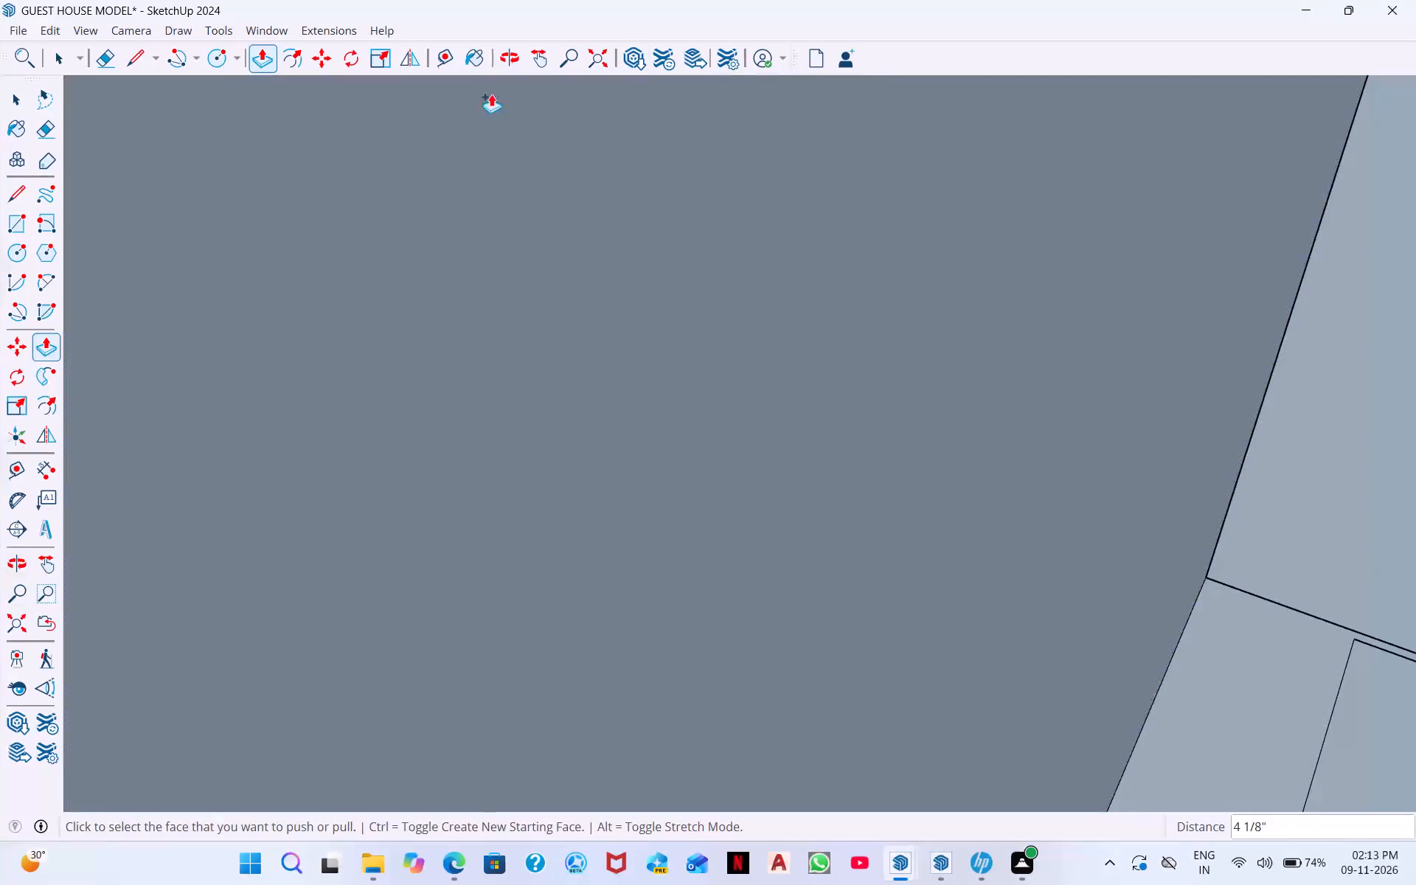
{"action": "left_click", "coordinate": [600, 46]}
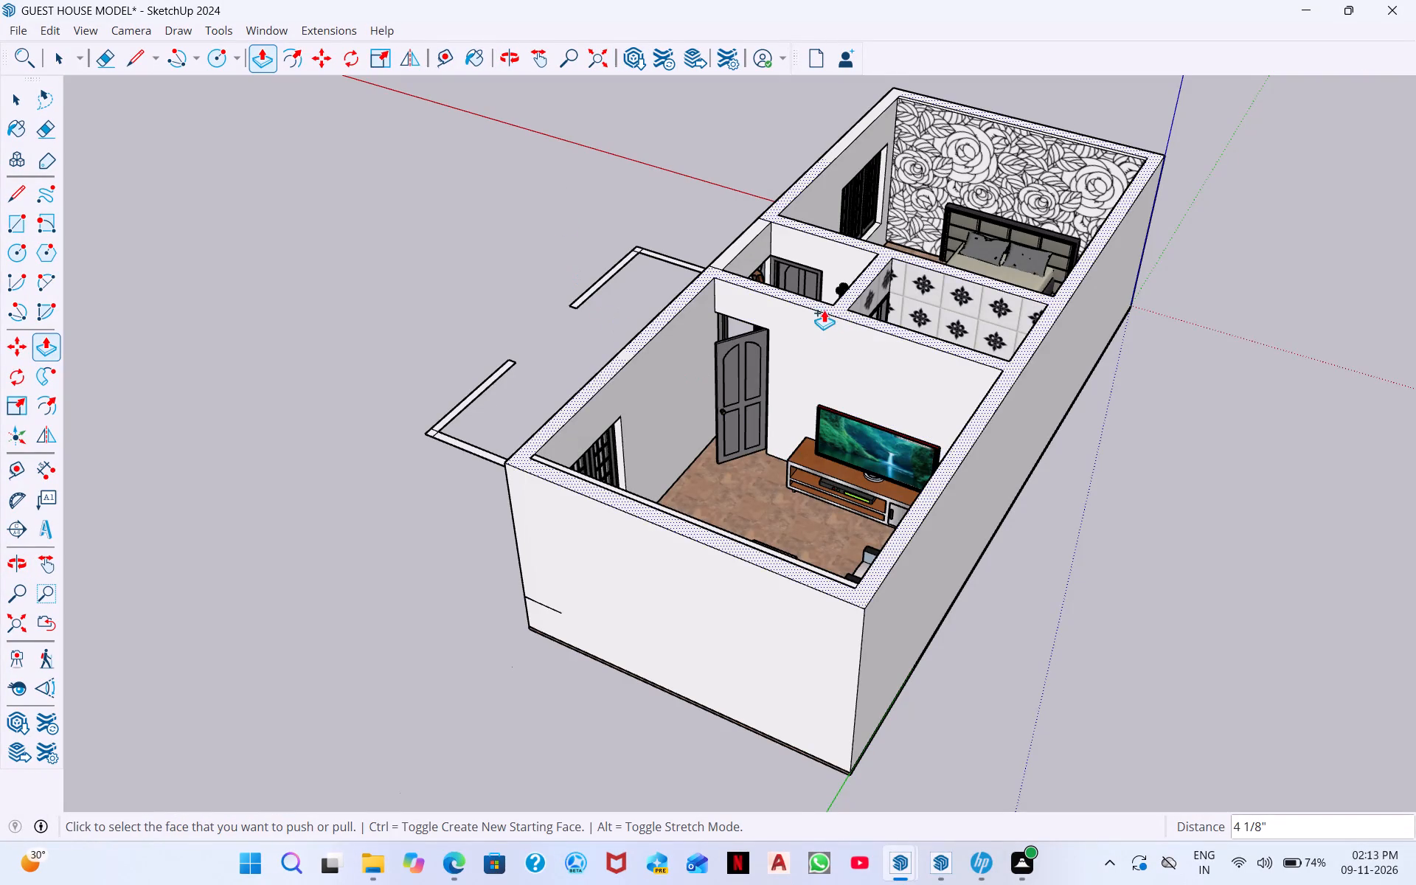
{"action": "scroll", "coordinate": [829, 325], "scroll_direction": "down", "scroll_amount": 1}
{"action": "scroll", "coordinate": [740, 259], "scroll_direction": "up", "scroll_amount": 3}
{"action": "middle_click_drag", "start_coordinate": [823, 303], "coordinate": [622, 312]}
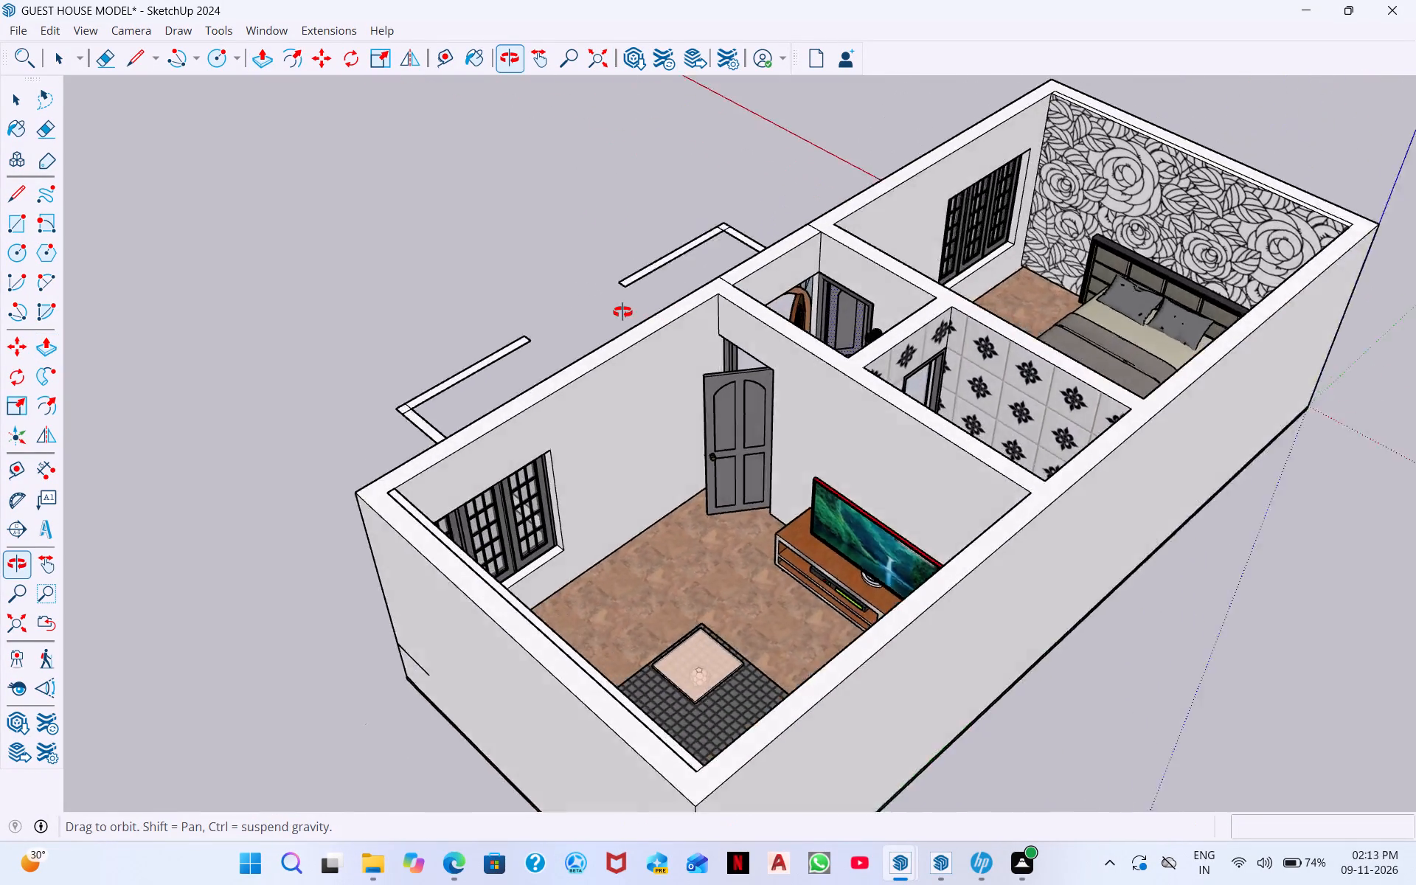
{"action": "middle_click_drag", "start_coordinate": [622, 312], "coordinate": [465, 274]}
{"action": "scroll", "coordinate": [853, 325], "scroll_direction": "up", "scroll_amount": 5}
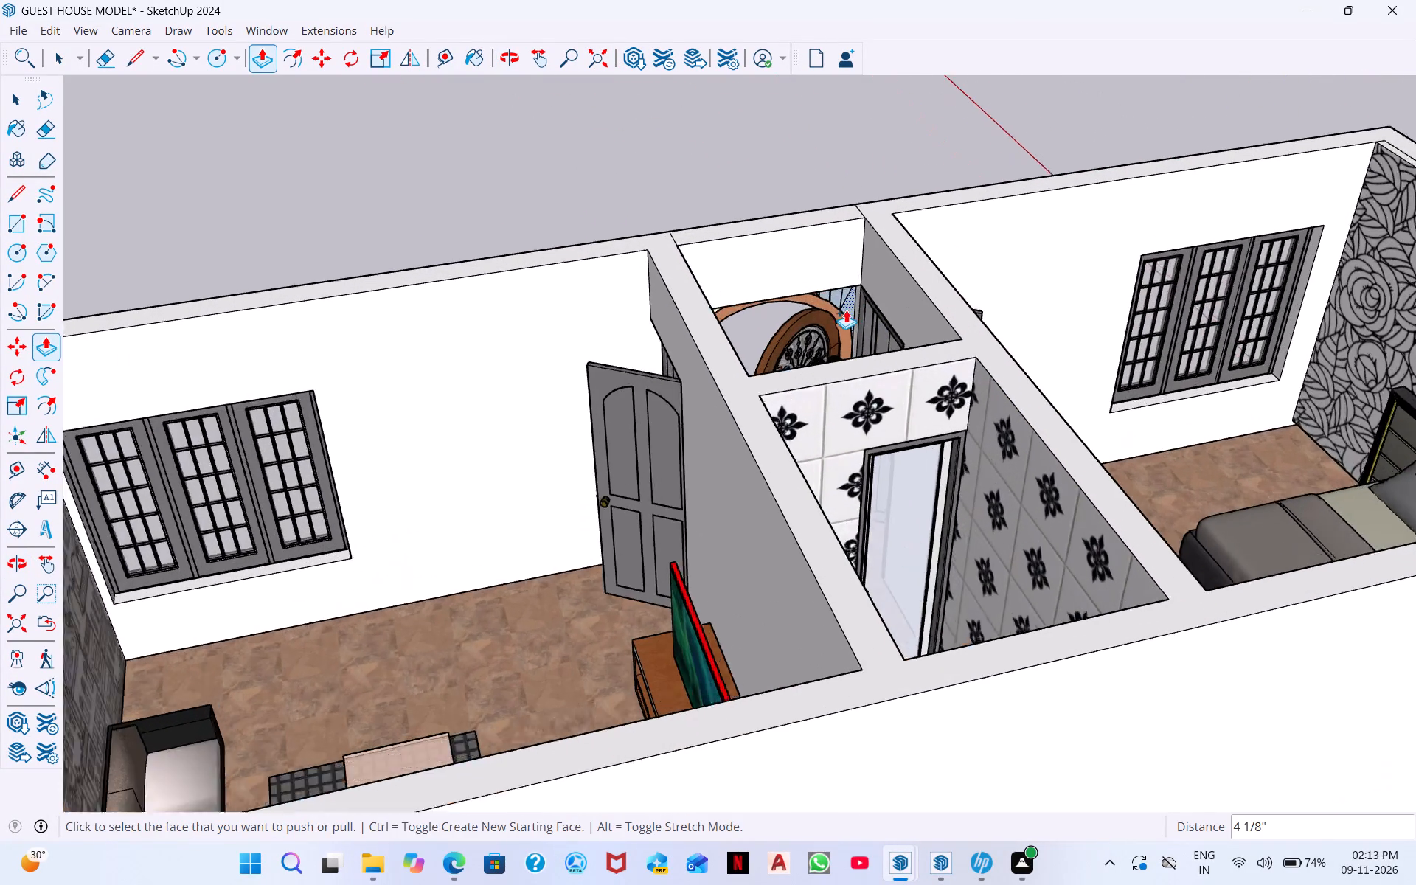
{"action": "scroll", "coordinate": [846, 310], "scroll_direction": "up", "scroll_amount": 4}
{"action": "middle_click_drag", "start_coordinate": [841, 338], "coordinate": [802, 340]}
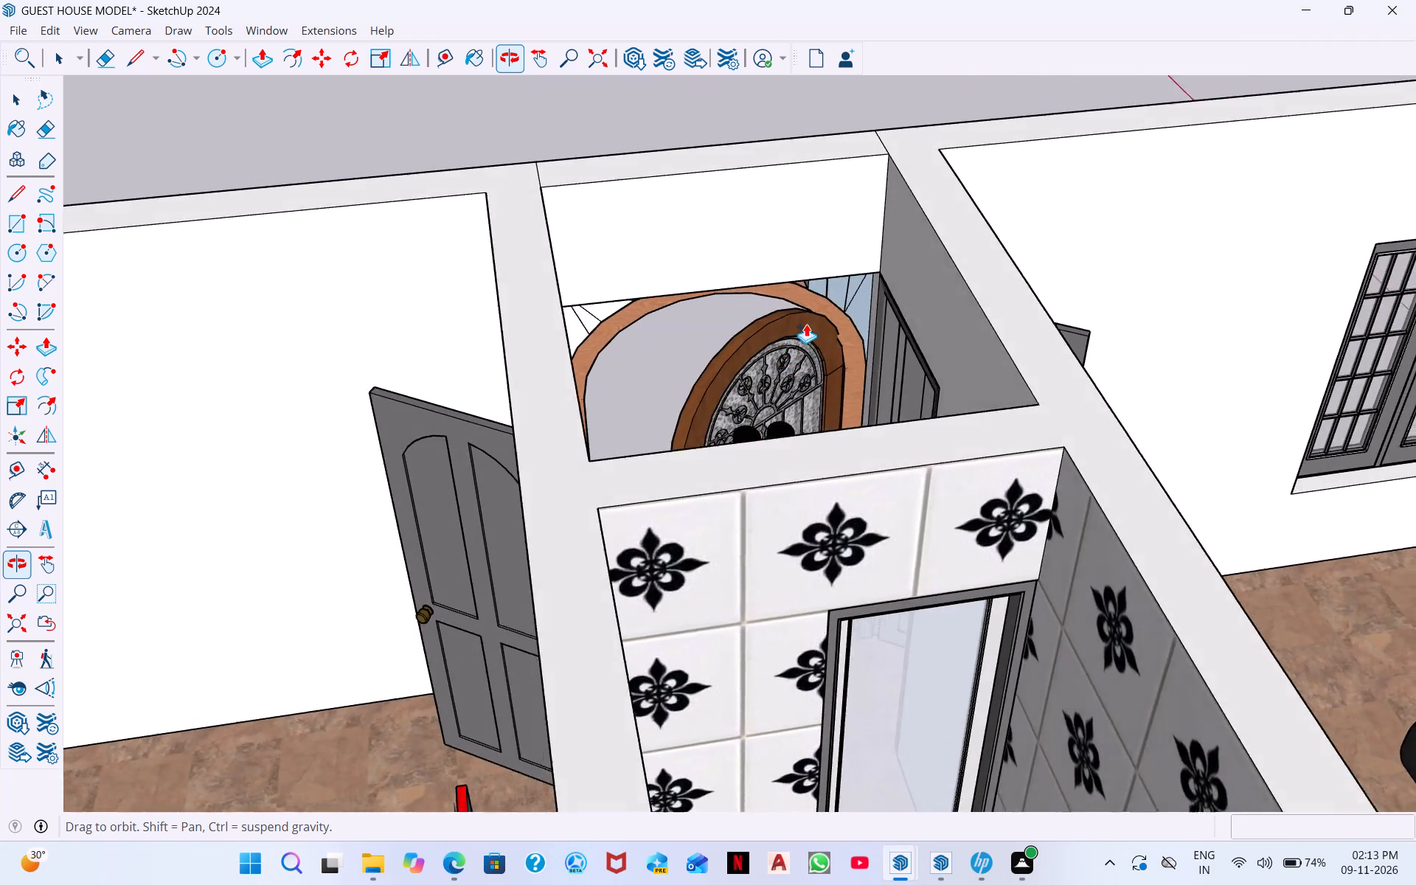
{"action": "scroll", "coordinate": [808, 319], "scroll_direction": "up", "scroll_amount": 8}
{"action": "middle_click_drag", "start_coordinate": [890, 354], "coordinate": [1037, 504]}
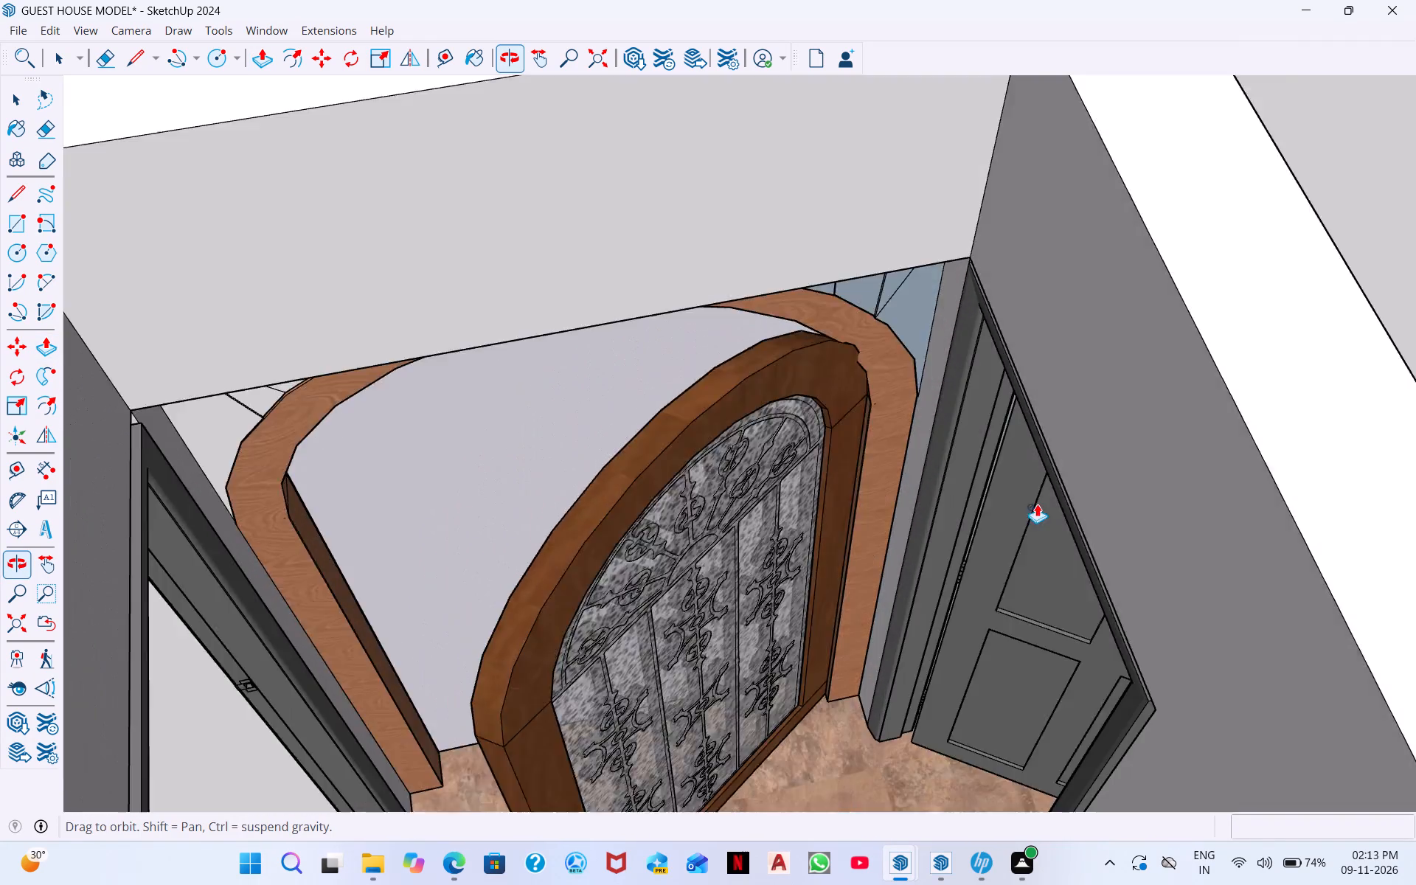
{"action": "middle_click_drag", "start_coordinate": [1037, 504], "coordinate": [1030, 513]}
From outside, Push/Pull the triangular infill panel next to the corner panel on the arch's other side by about 4 7/8".
{"action": "middle_click_drag", "start_coordinate": [759, 407], "coordinate": [1136, 428]}
{"action": "middle_click_drag", "start_coordinate": [522, 383], "coordinate": [1061, 353]}
{"action": "middle_click_drag", "start_coordinate": [653, 274], "coordinate": [780, 223]}
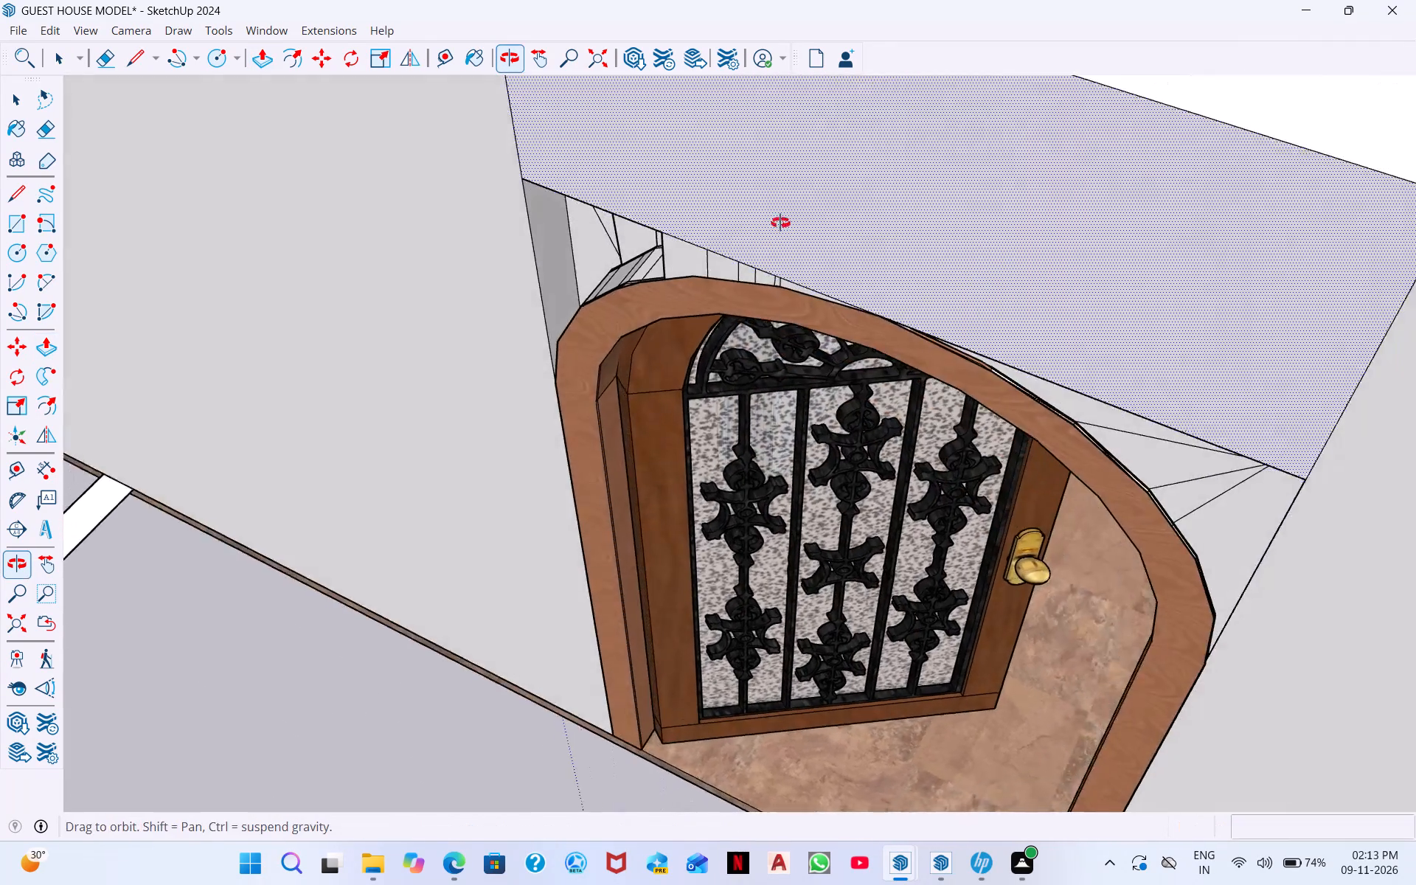
{"action": "middle_click_drag", "start_coordinate": [780, 223], "coordinate": [830, 188]}
{"action": "left_click", "coordinate": [623, 204]}
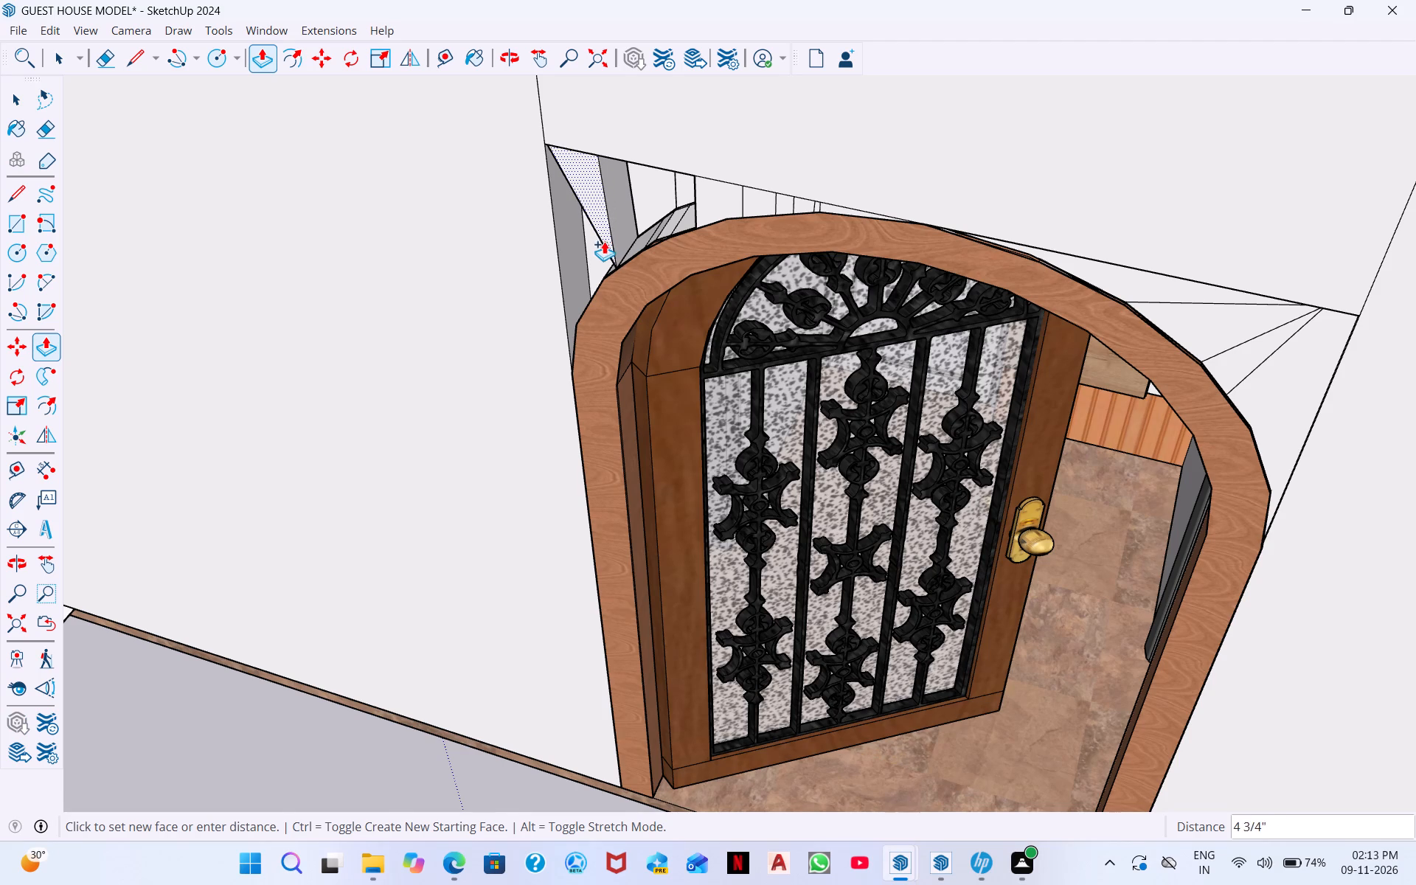
{"action": "left_click", "coordinate": [604, 240]}
Push/Pull the corner infill panel on this side of the arch by 4 1/8" and a further 7/8", flush with the door frame.
{"action": "middle_click_drag", "start_coordinate": [600, 244], "coordinate": [689, 152]}
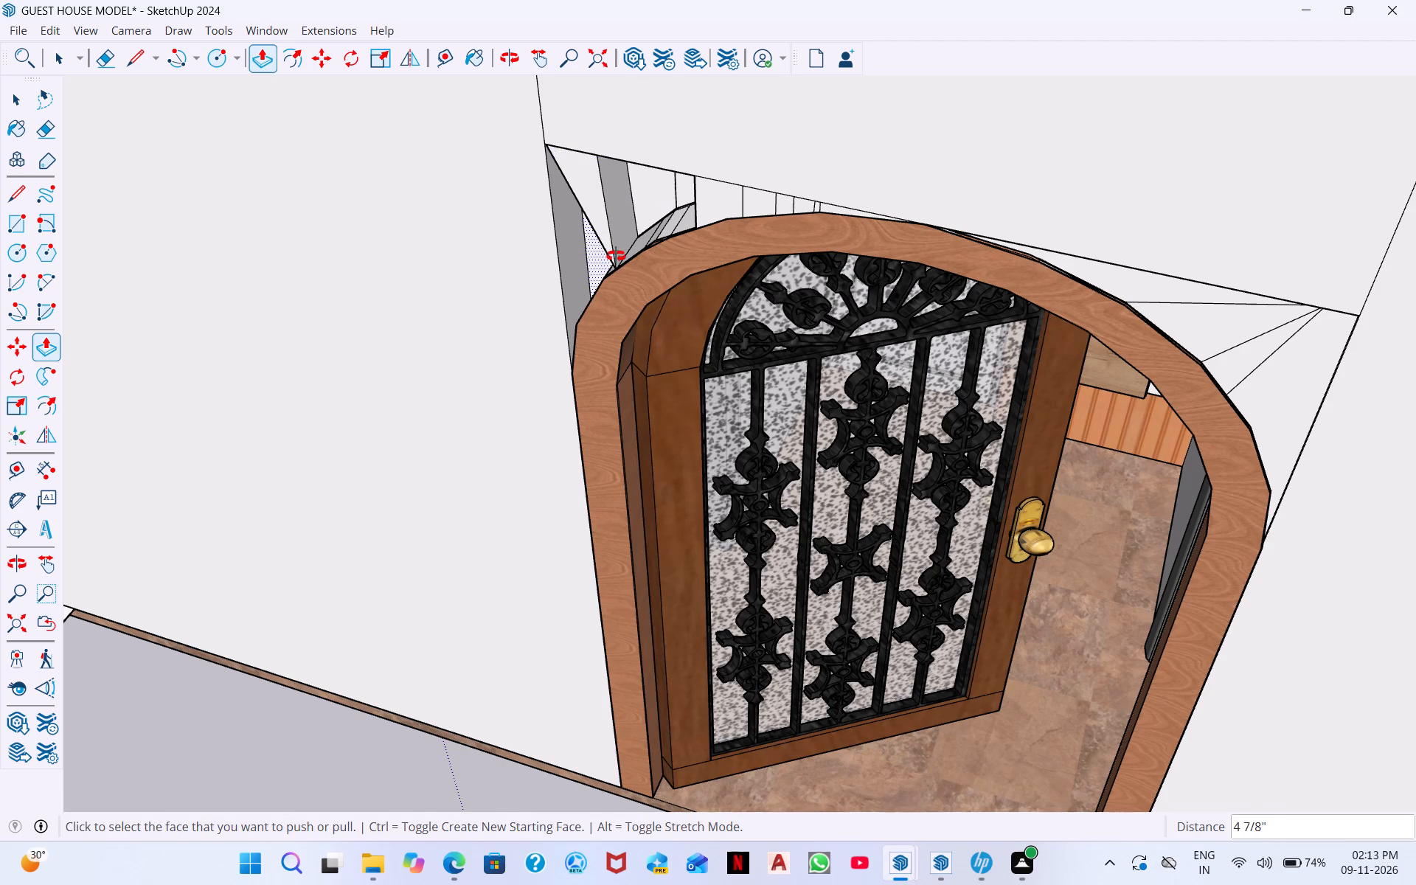
{"action": "middle_click_drag", "start_coordinate": [616, 256], "coordinate": [794, 143]}
{"action": "middle_click_drag", "start_coordinate": [743, 231], "coordinate": [812, 139]}
{"action": "left_click", "coordinate": [655, 133]}
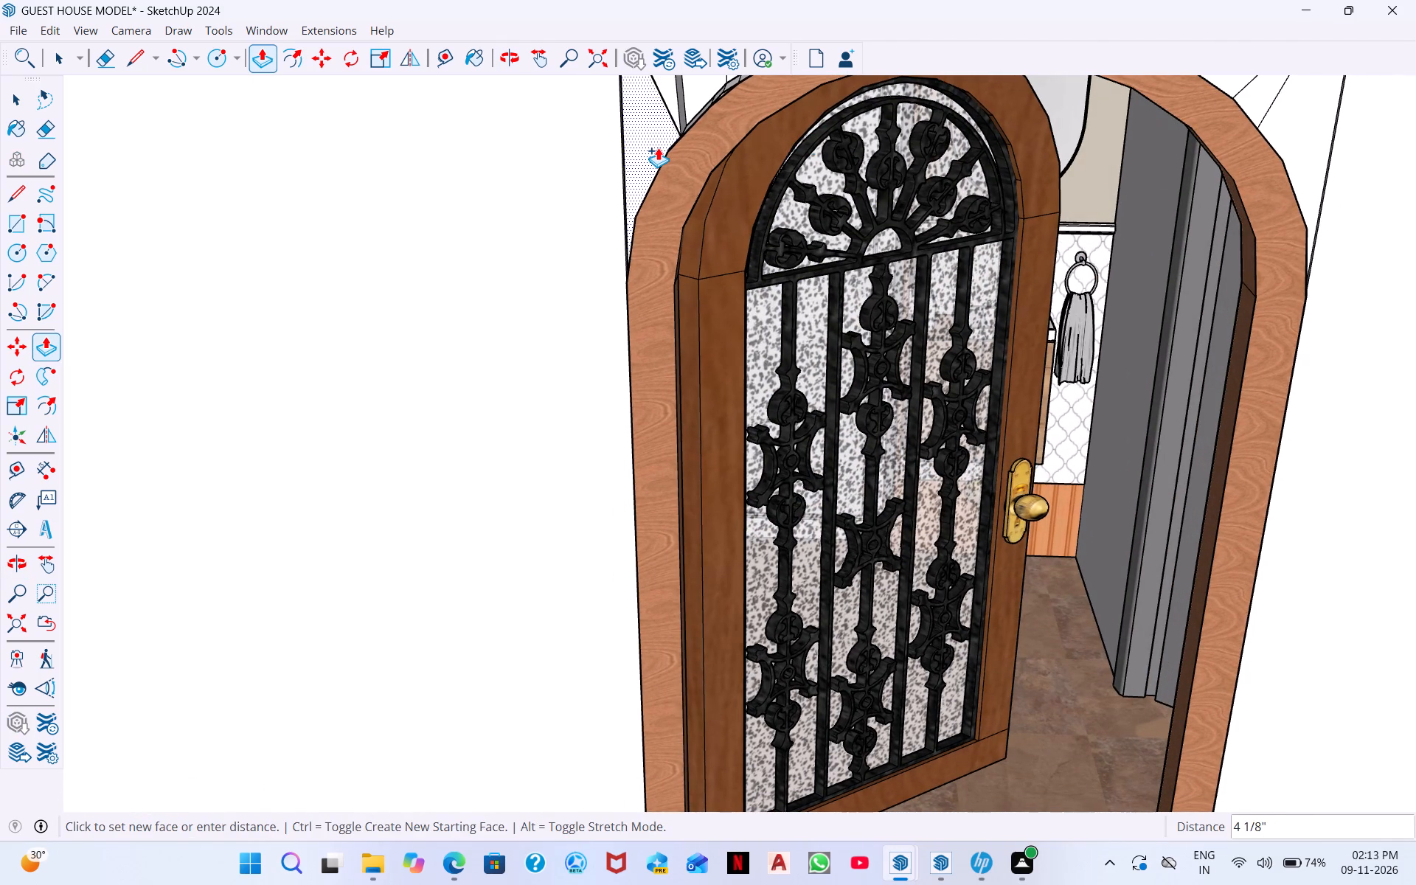
{"action": "left_click", "coordinate": [658, 147]}
{"action": "middle_click_drag", "start_coordinate": [664, 153], "coordinate": [578, 372]}
{"action": "scroll", "coordinate": [622, 299], "scroll_direction": "down", "scroll_amount": 1}
{"action": "scroll", "coordinate": [627, 325], "scroll_direction": "up", "scroll_amount": 3}
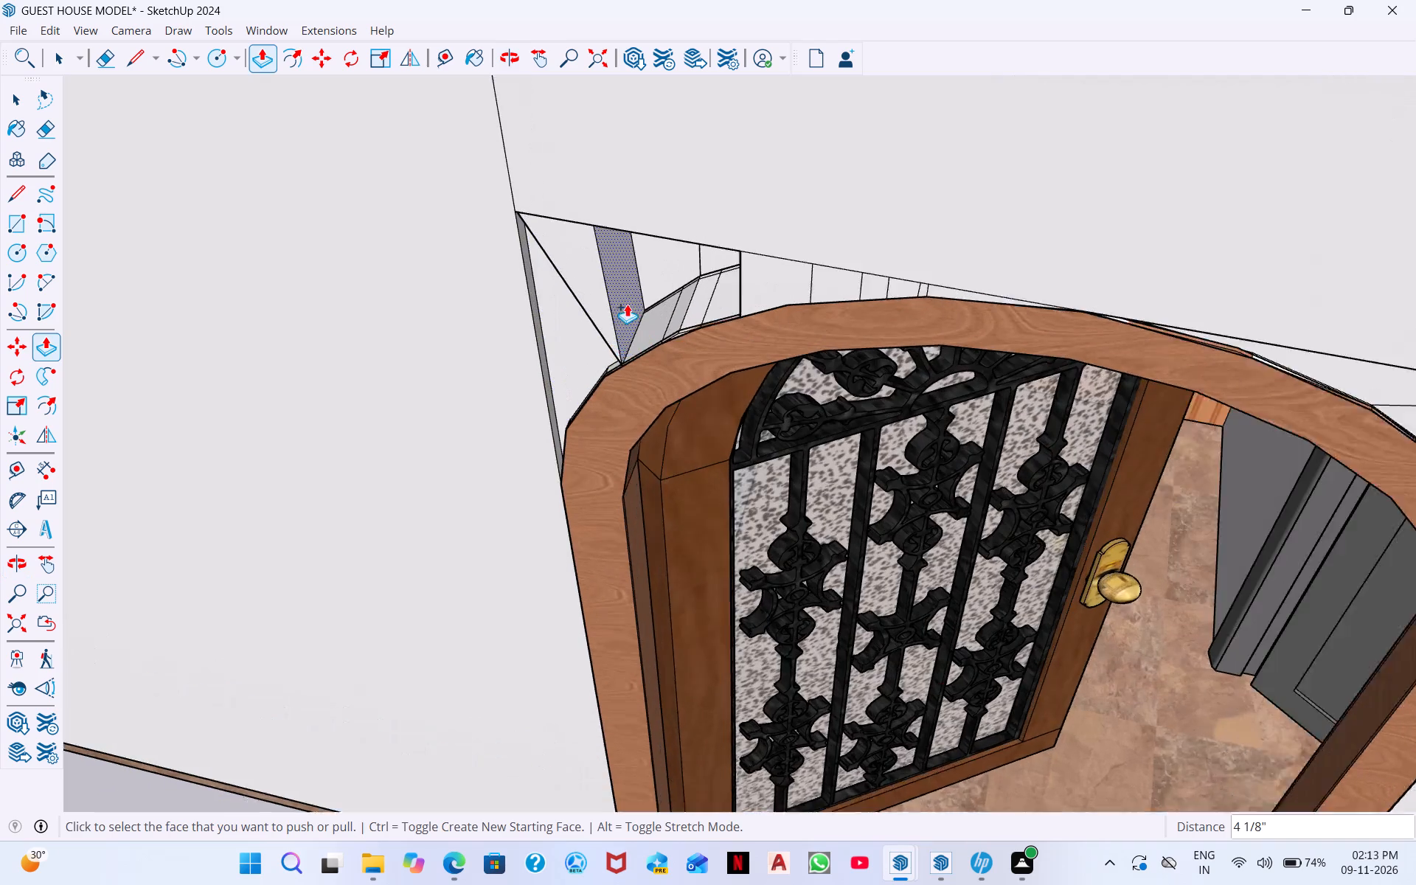
{"action": "scroll", "coordinate": [627, 304], "scroll_direction": "up", "scroll_amount": 11}
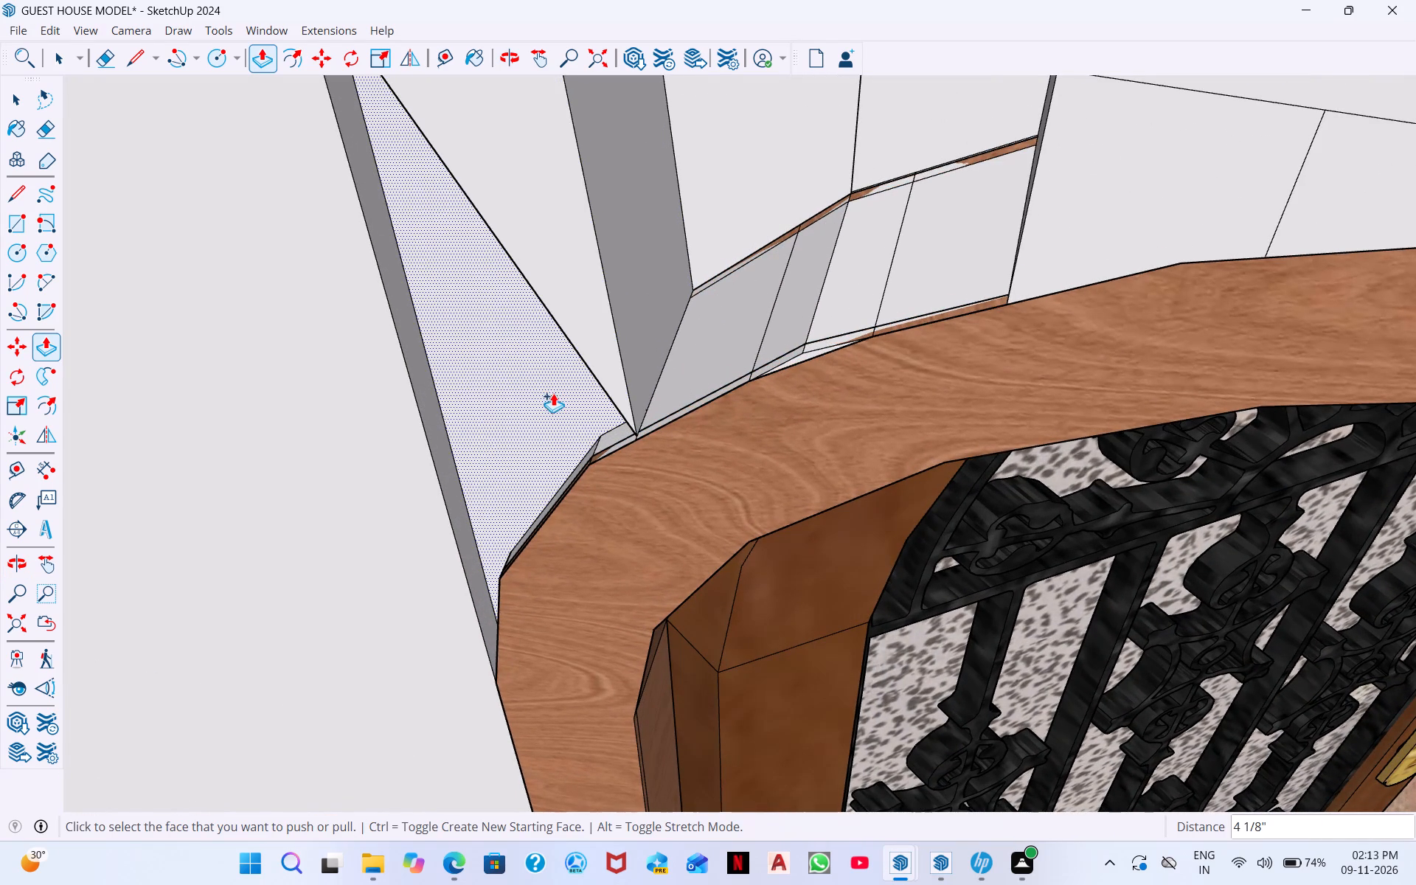
{"action": "left_click", "coordinate": [553, 392]}
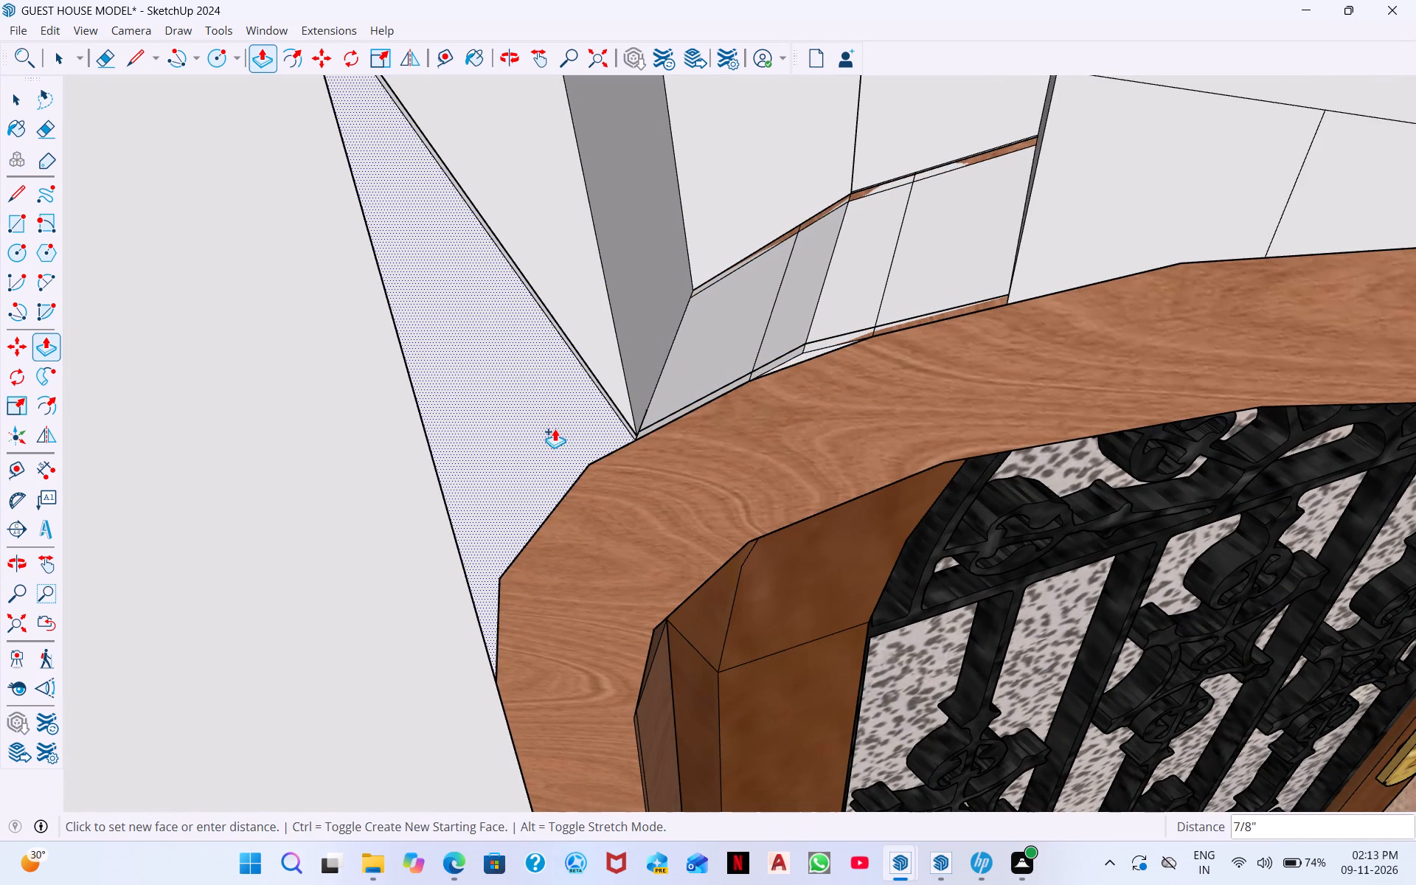
{"action": "left_click", "coordinate": [555, 428]}
Push/Pull the adjoining triangular infill panel in small increments of about 1/8" to bring it level with the corner panel.
{"action": "left_click", "coordinate": [618, 365]}
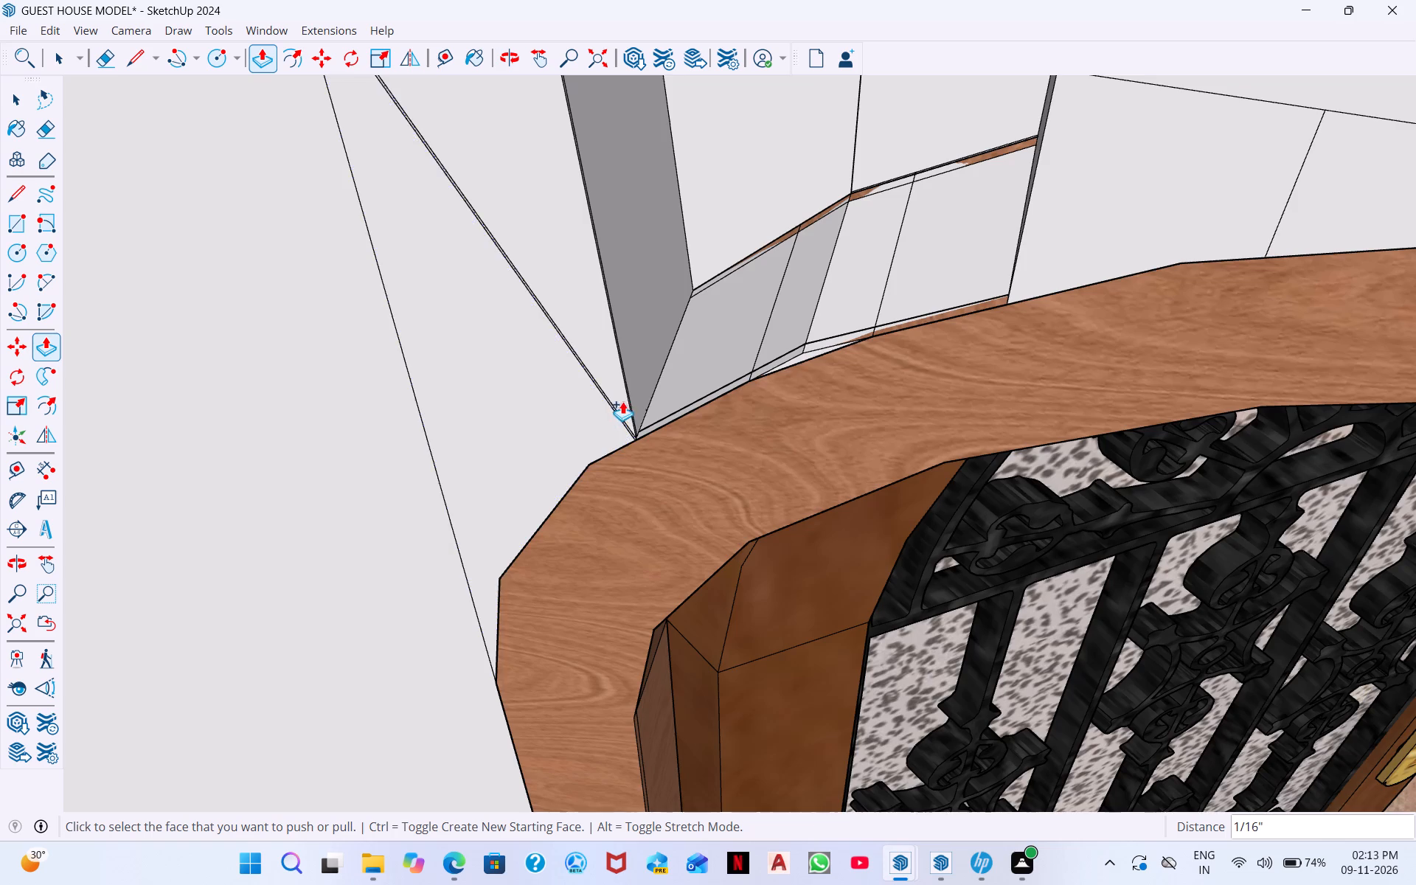
{"action": "scroll", "coordinate": [623, 395], "scroll_direction": "up", "scroll_amount": 6}
{"action": "left_click", "coordinate": [603, 353]}
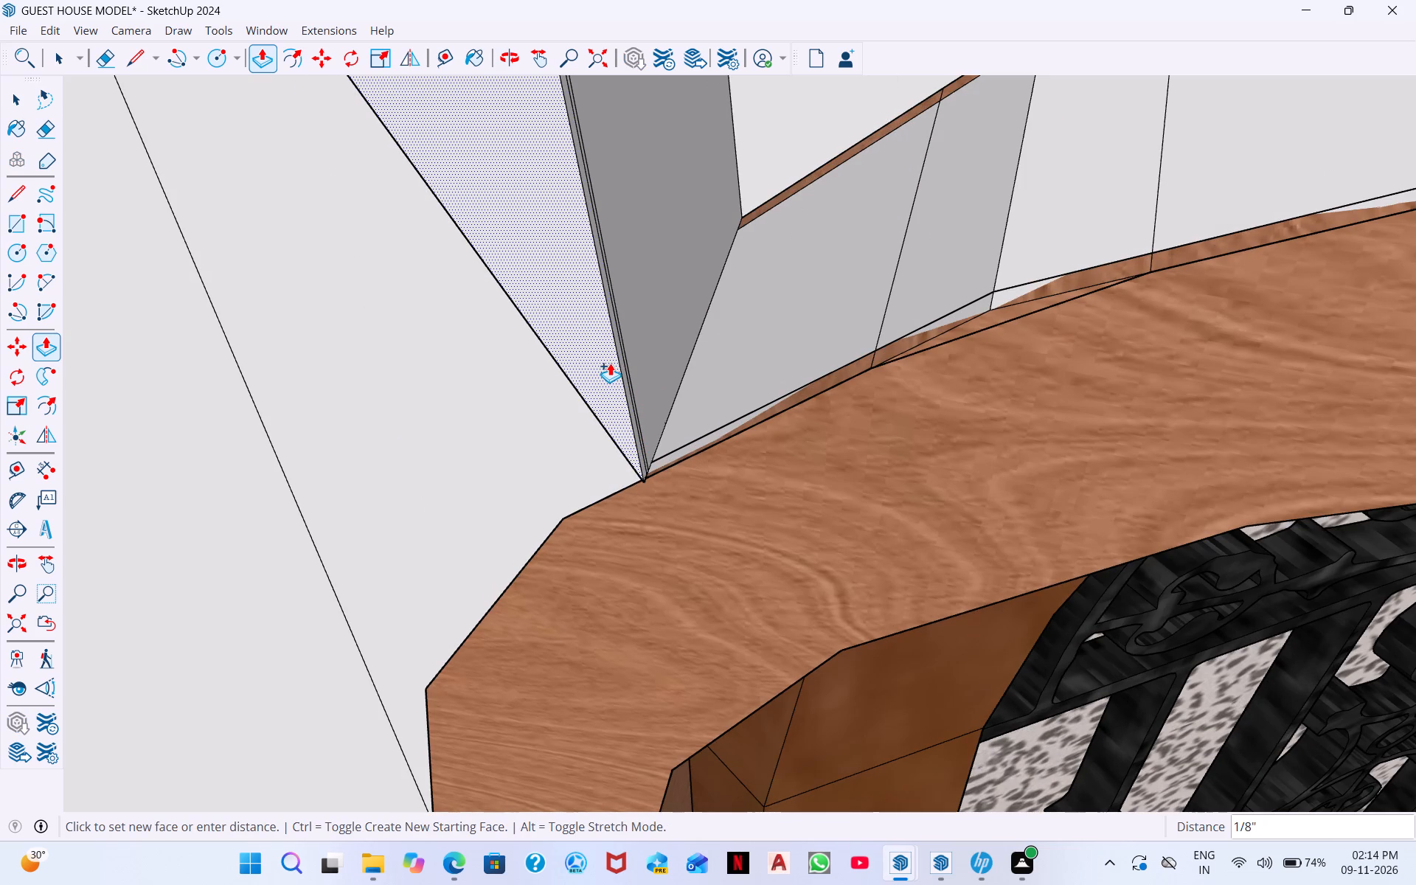
{"action": "left_click", "coordinate": [614, 364]}
{"action": "scroll", "coordinate": [617, 370], "scroll_direction": "up", "scroll_amount": 8}
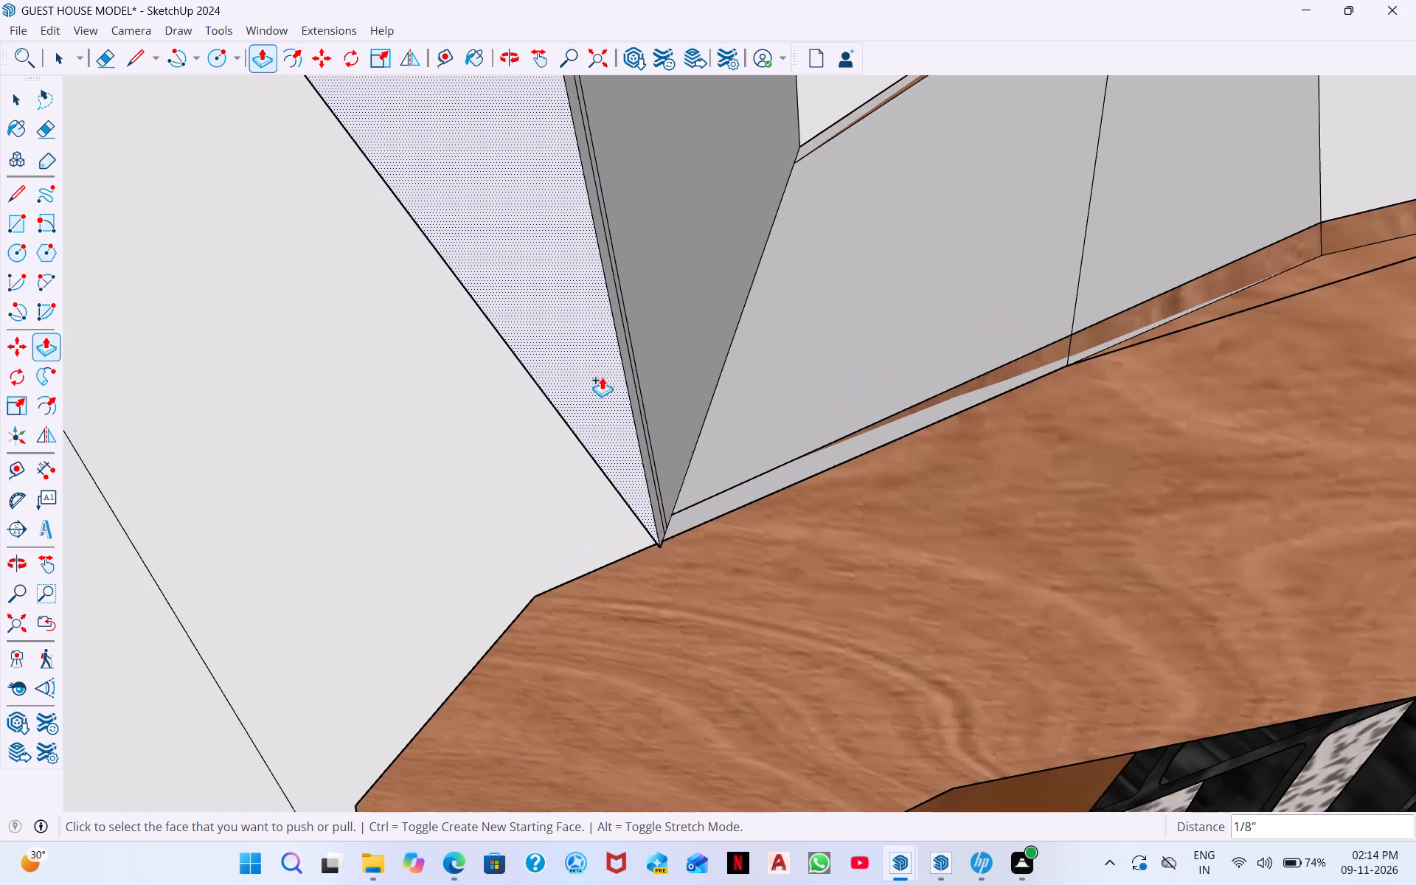
{"action": "scroll", "coordinate": [602, 377], "scroll_direction": "up", "scroll_amount": 3}
{"action": "left_click", "coordinate": [615, 389]}
{"action": "left_click", "coordinate": [628, 368]}
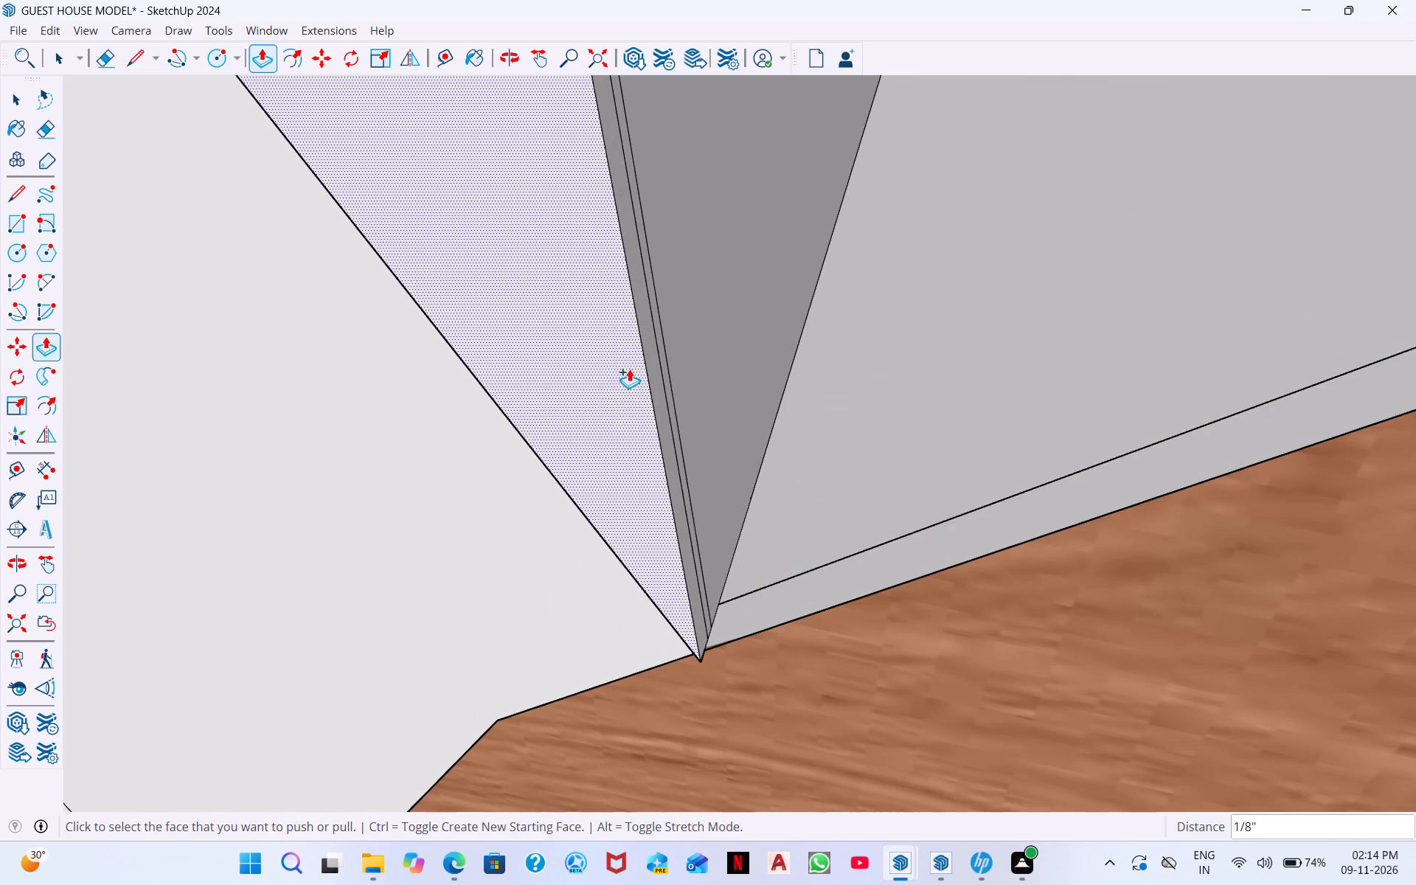
{"action": "left_click_drag", "start_coordinate": [619, 397], "coordinate": [630, 392]}
{"action": "left_click", "coordinate": [636, 379]}
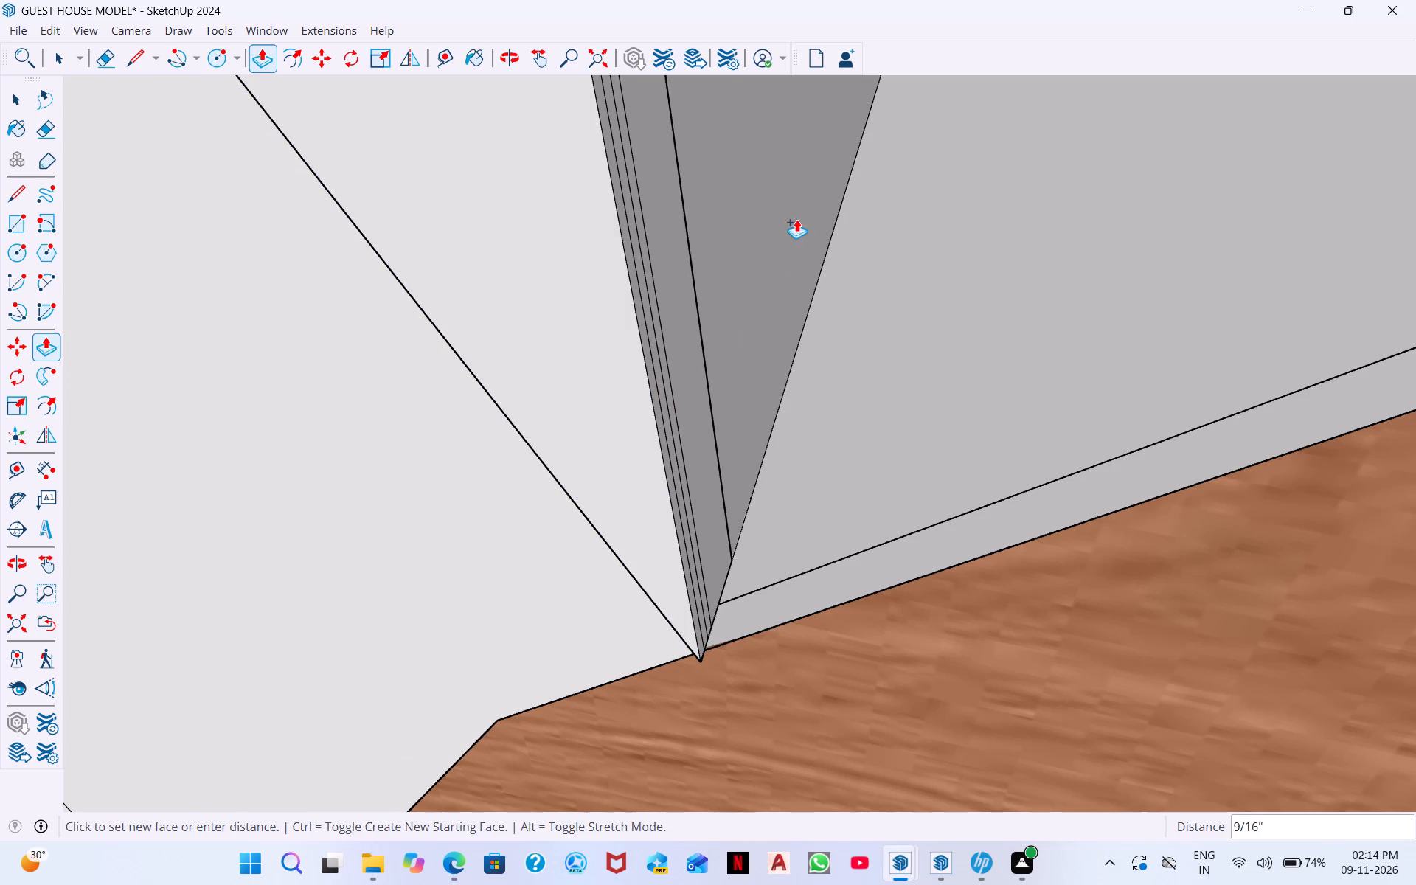
{"action": "scroll", "coordinate": [609, 305], "scroll_direction": "down", "scroll_amount": 4}
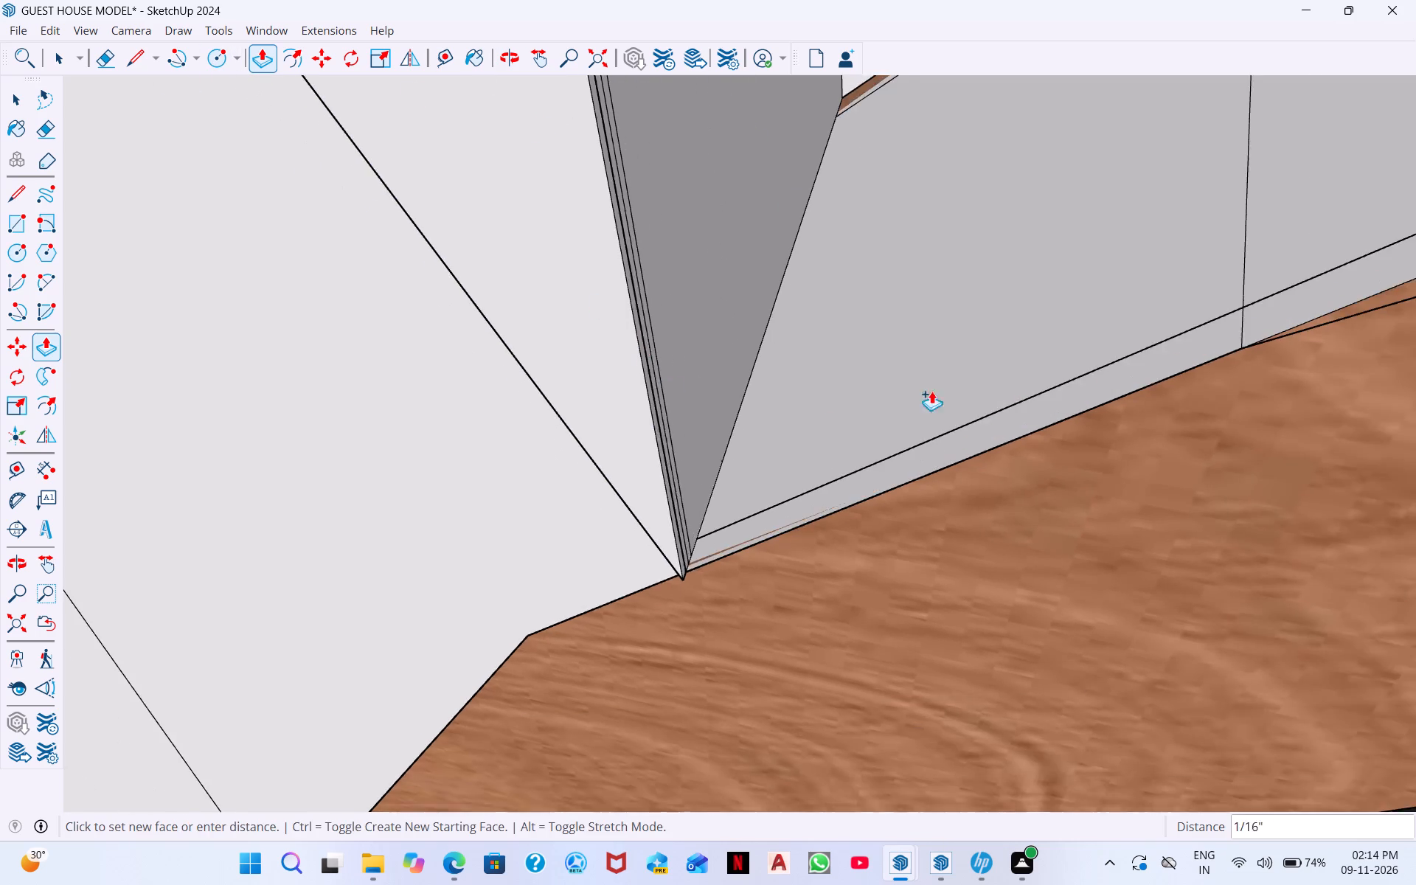
{"action": "scroll", "coordinate": [935, 344], "scroll_direction": "down", "scroll_amount": 4}
{"action": "scroll", "coordinate": [955, 201], "scroll_direction": "down", "scroll_amount": 3}
{"action": "scroll", "coordinate": [858, 295], "scroll_direction": "down", "scroll_amount": 1}
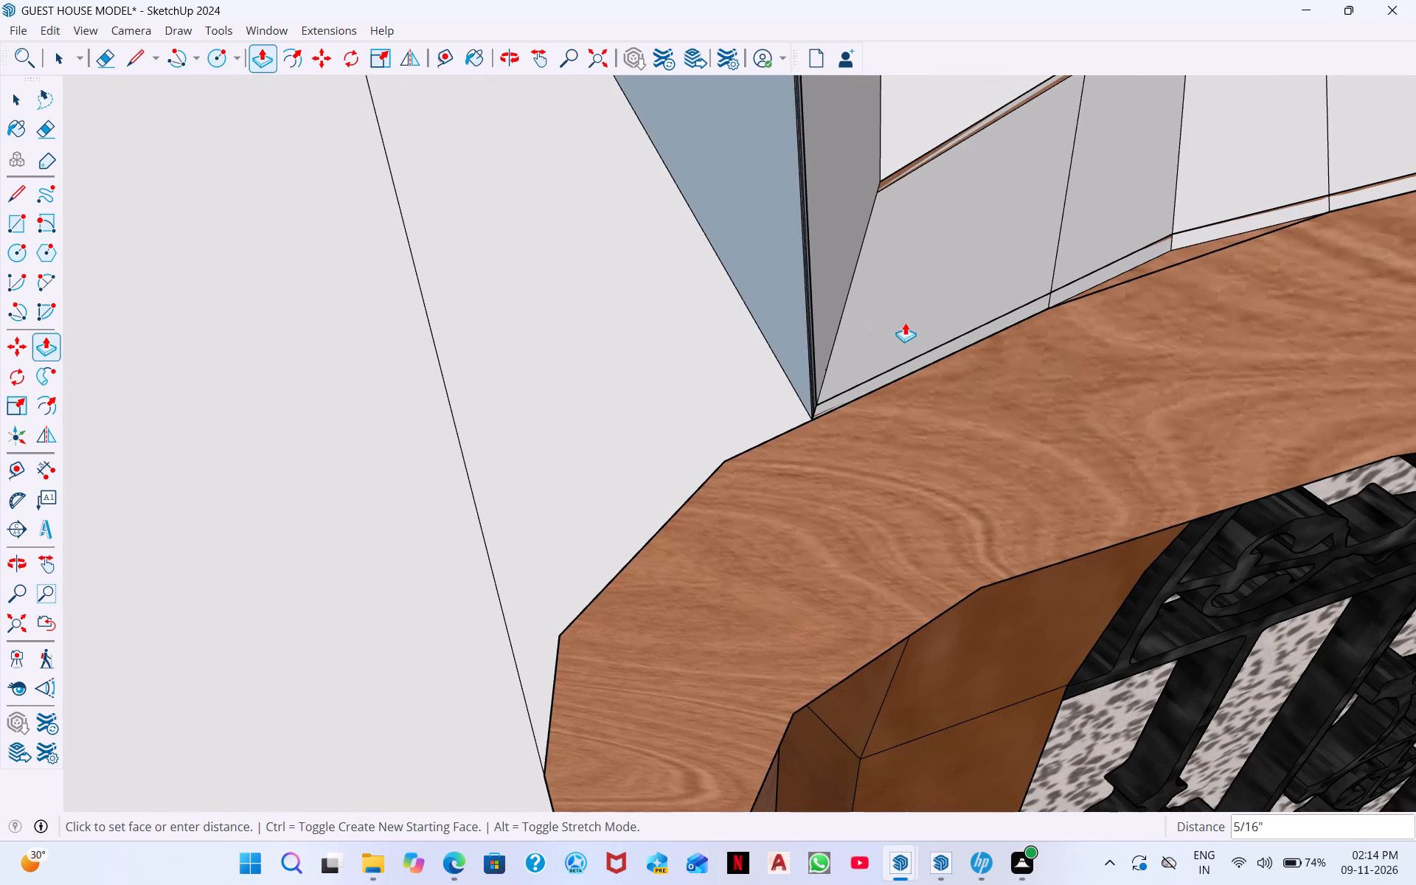
{"action": "key", "text": "space"}
Erase the thin leftover edges along the side of the triangular infill panel, keeping the panel's faces intact.
{"action": "scroll", "coordinate": [772, 348], "scroll_direction": "down", "scroll_amount": 10}
{"action": "middle_click_drag", "start_coordinate": [891, 331], "coordinate": [881, 372]}
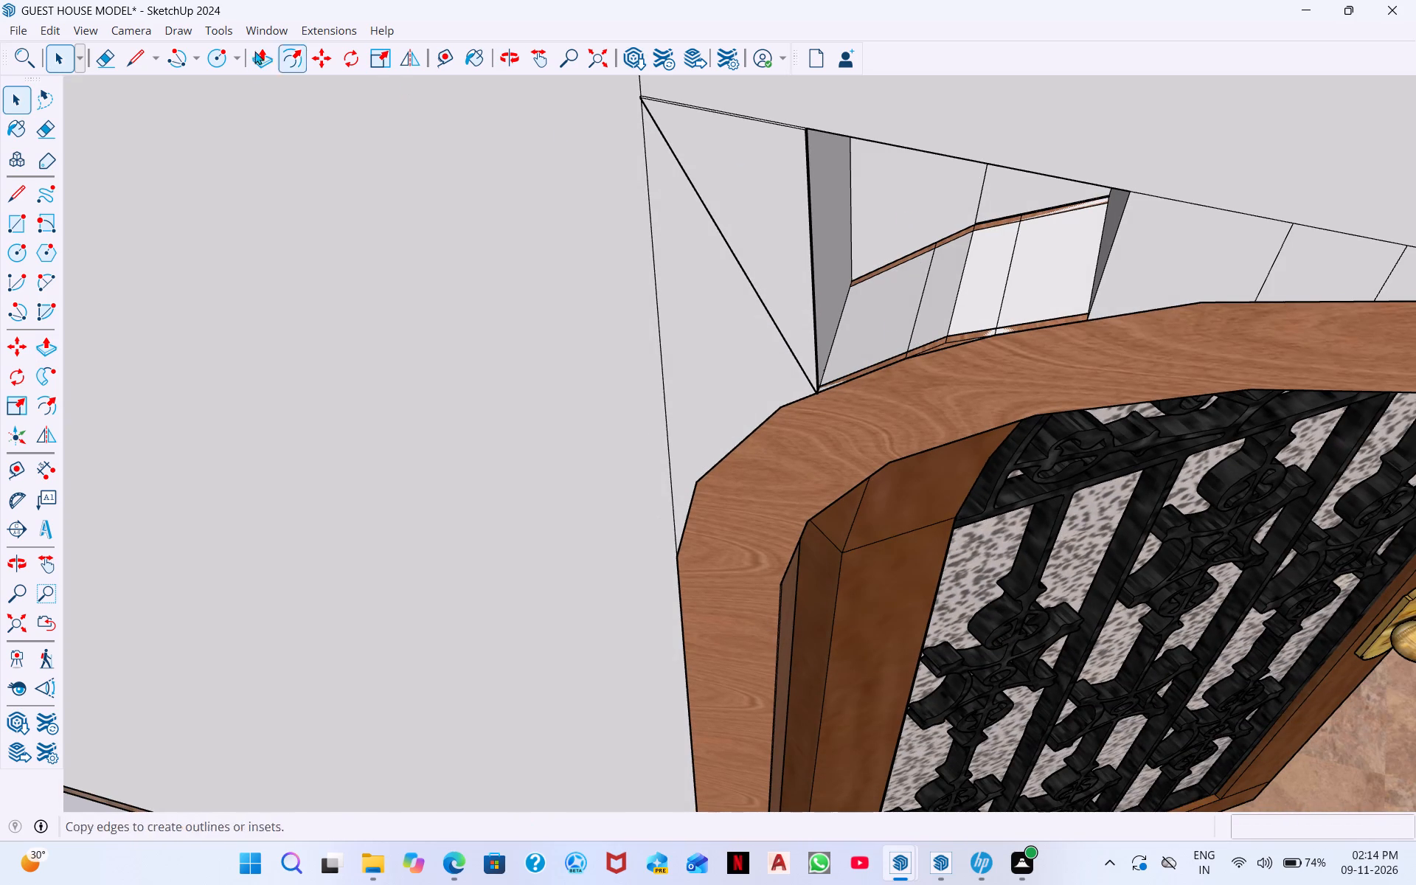
{"action": "left_click", "coordinate": [114, 61]}
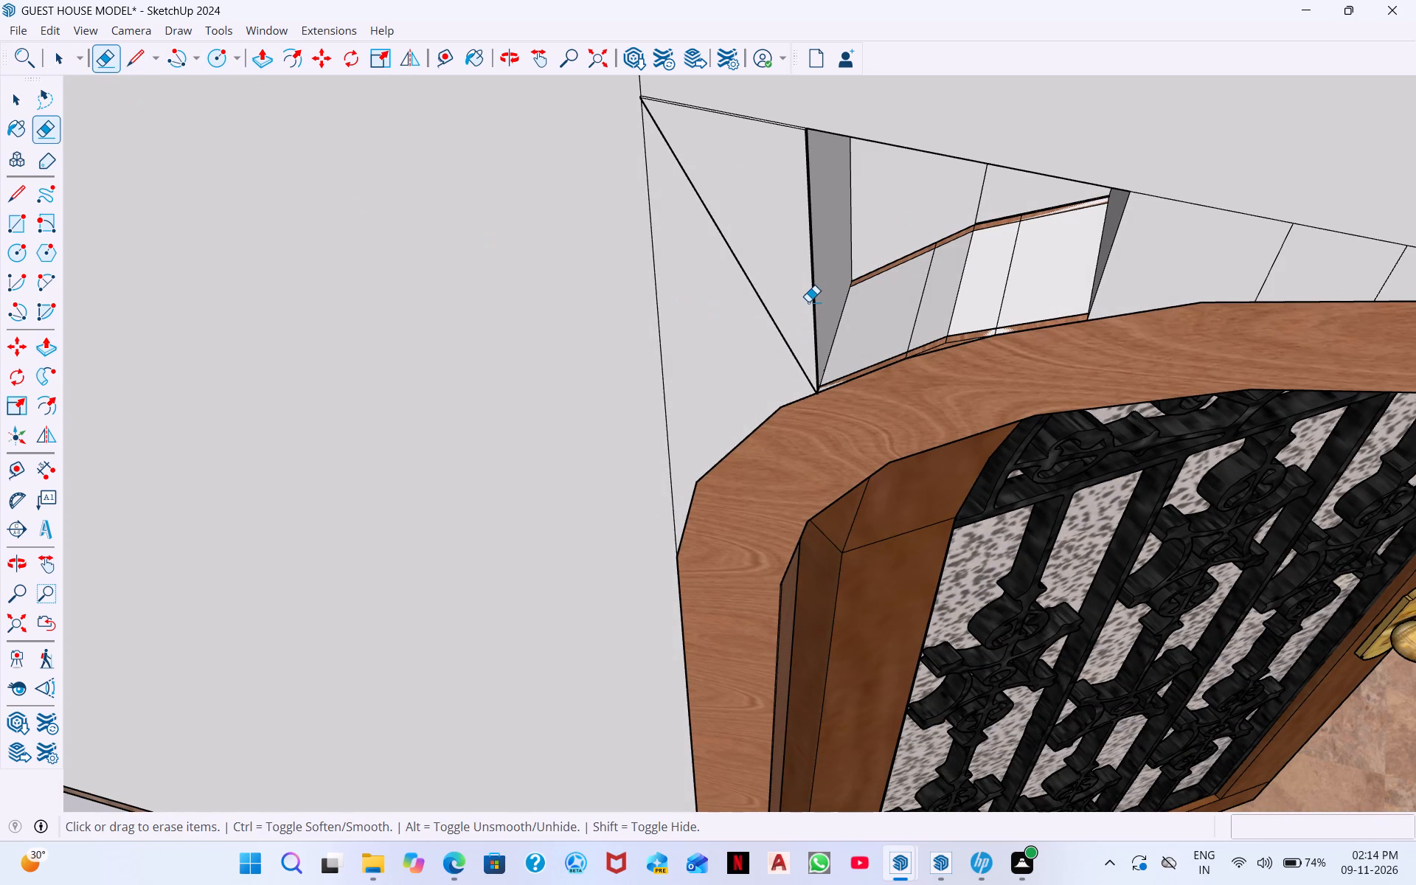
{"action": "scroll", "coordinate": [813, 291], "scroll_direction": "up", "scroll_amount": 10}
{"action": "middle_click_drag", "start_coordinate": [811, 350], "coordinate": [548, 364]}
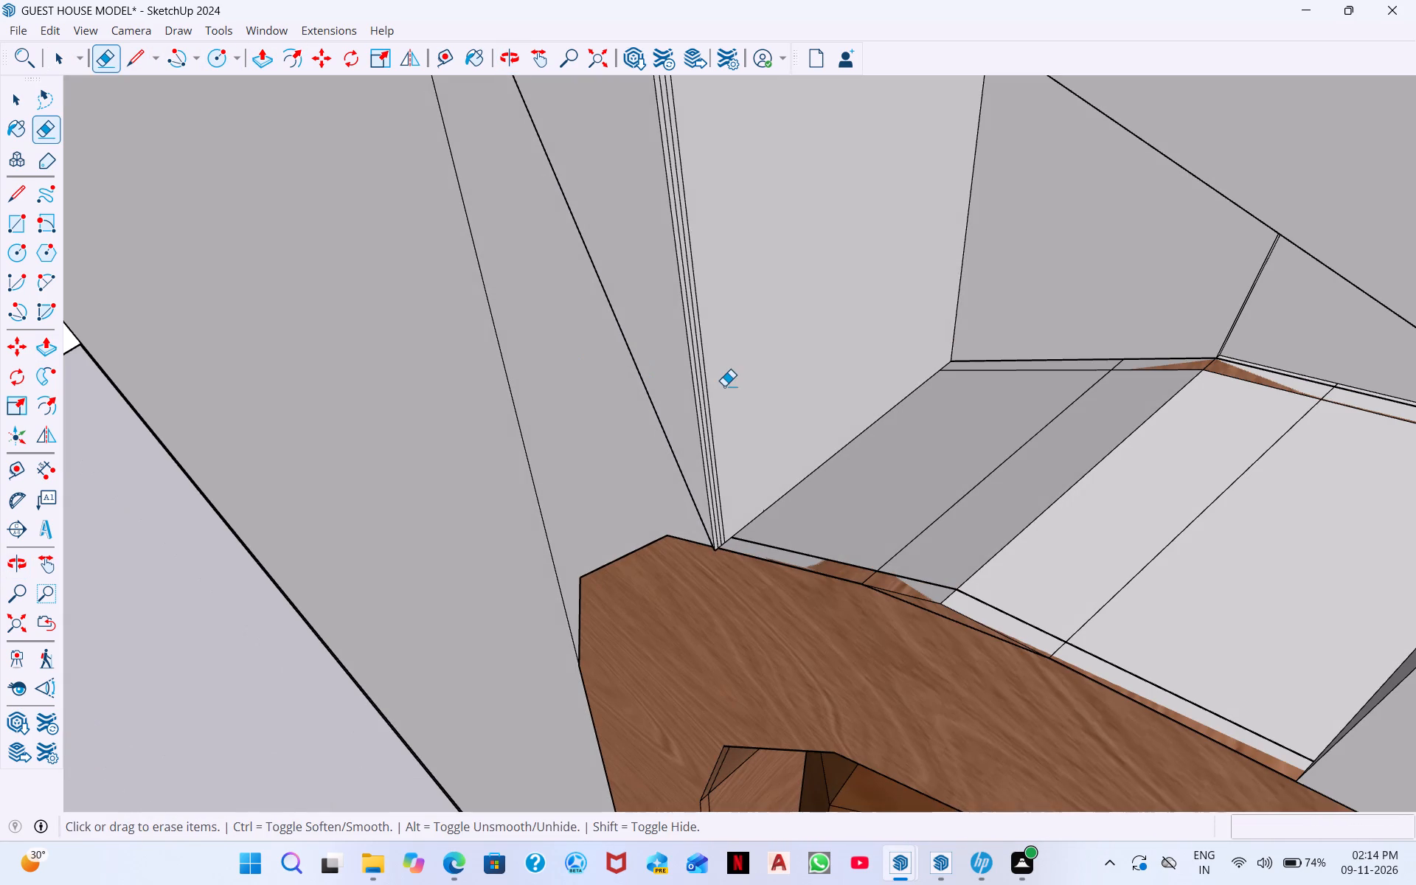
{"action": "left_click_drag", "start_coordinate": [696, 407], "coordinate": [719, 397]}
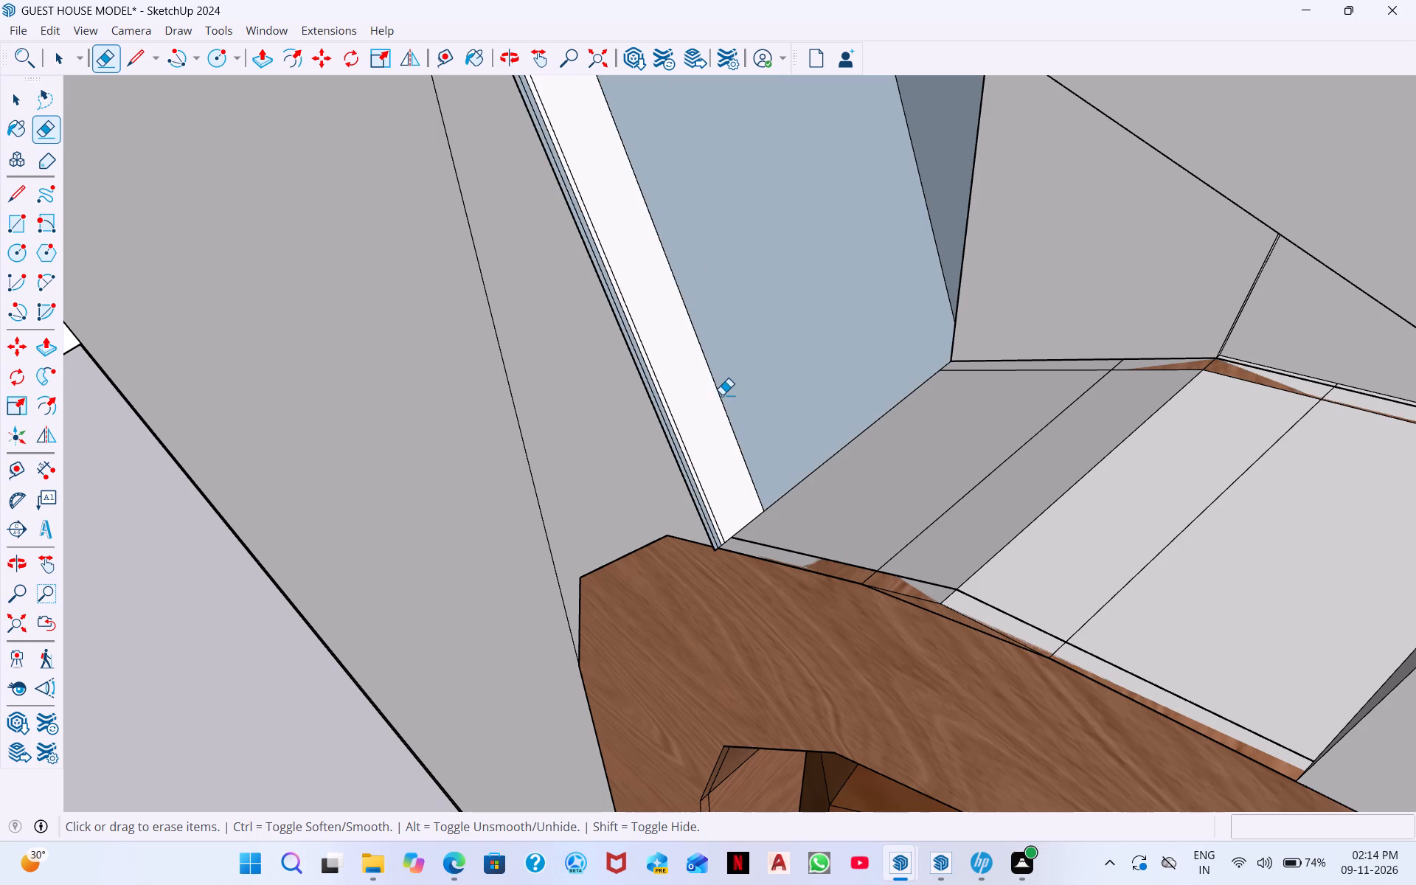
{"action": "key", "text": "ctrl+z"}
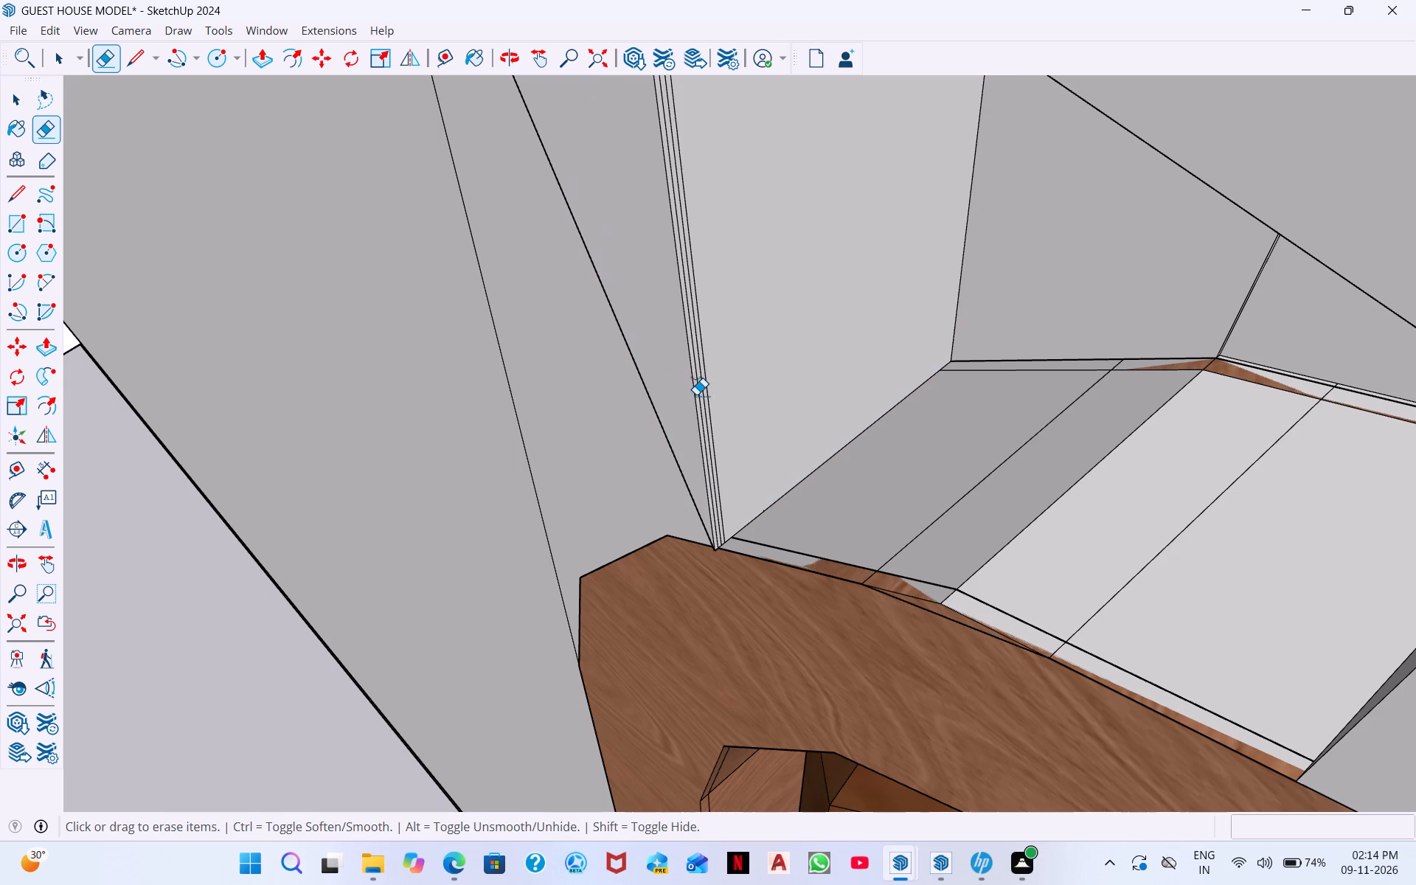
{"action": "left_click_drag", "start_coordinate": [701, 394], "coordinate": [724, 397], "text": "shift"}
{"action": "scroll", "coordinate": [711, 400], "scroll_direction": "down", "scroll_amount": 4}
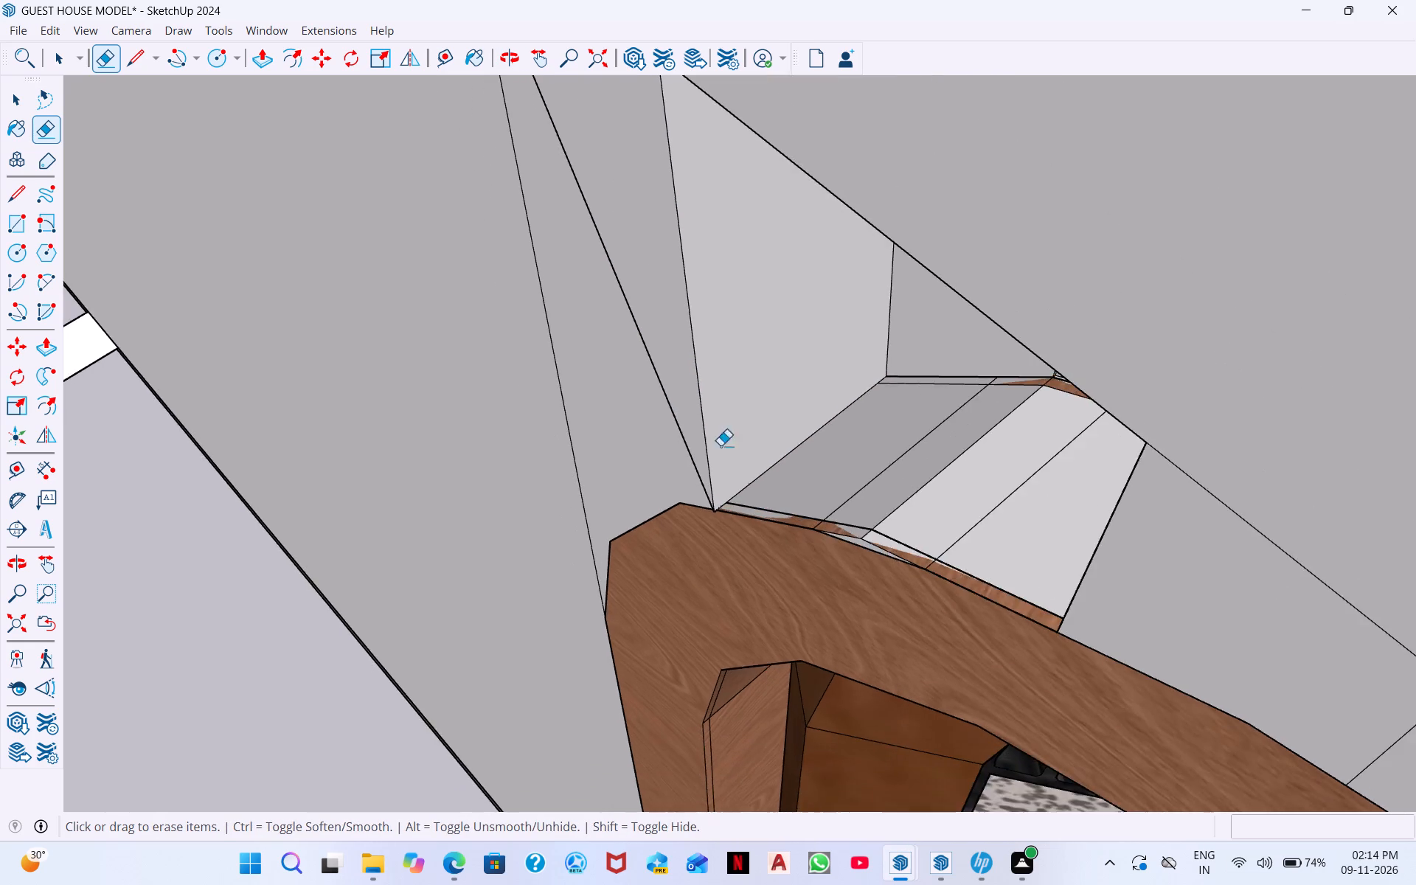
Push/Pull the triangular infill panel beside the arch in small increments of about 3/16" and 1/16".
{"action": "middle_click_drag", "start_coordinate": [746, 461], "coordinate": [1004, 380]}
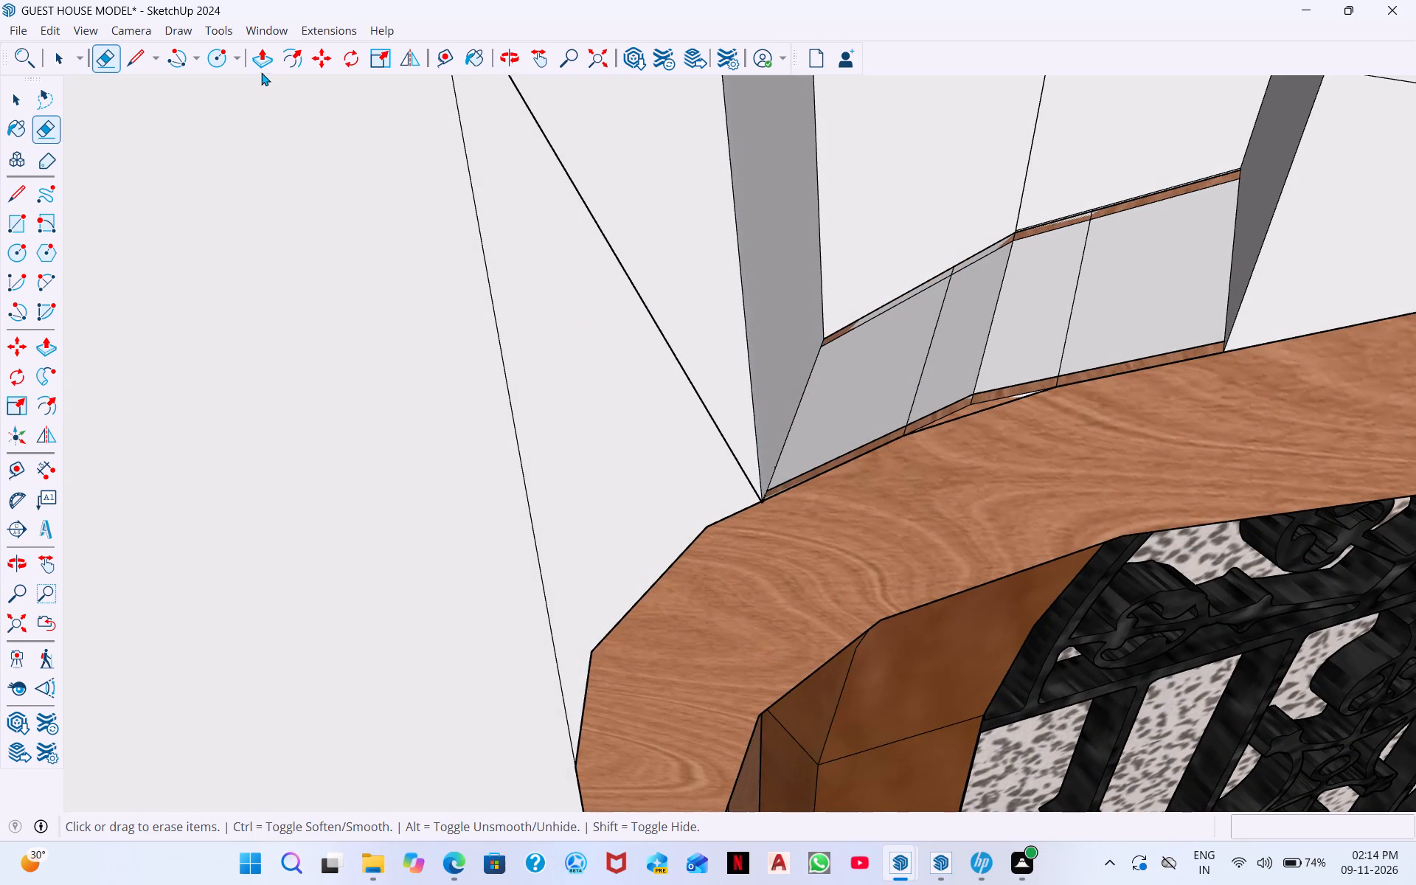
{"action": "left_click", "coordinate": [266, 63]}
{"action": "left_click", "coordinate": [714, 381]}
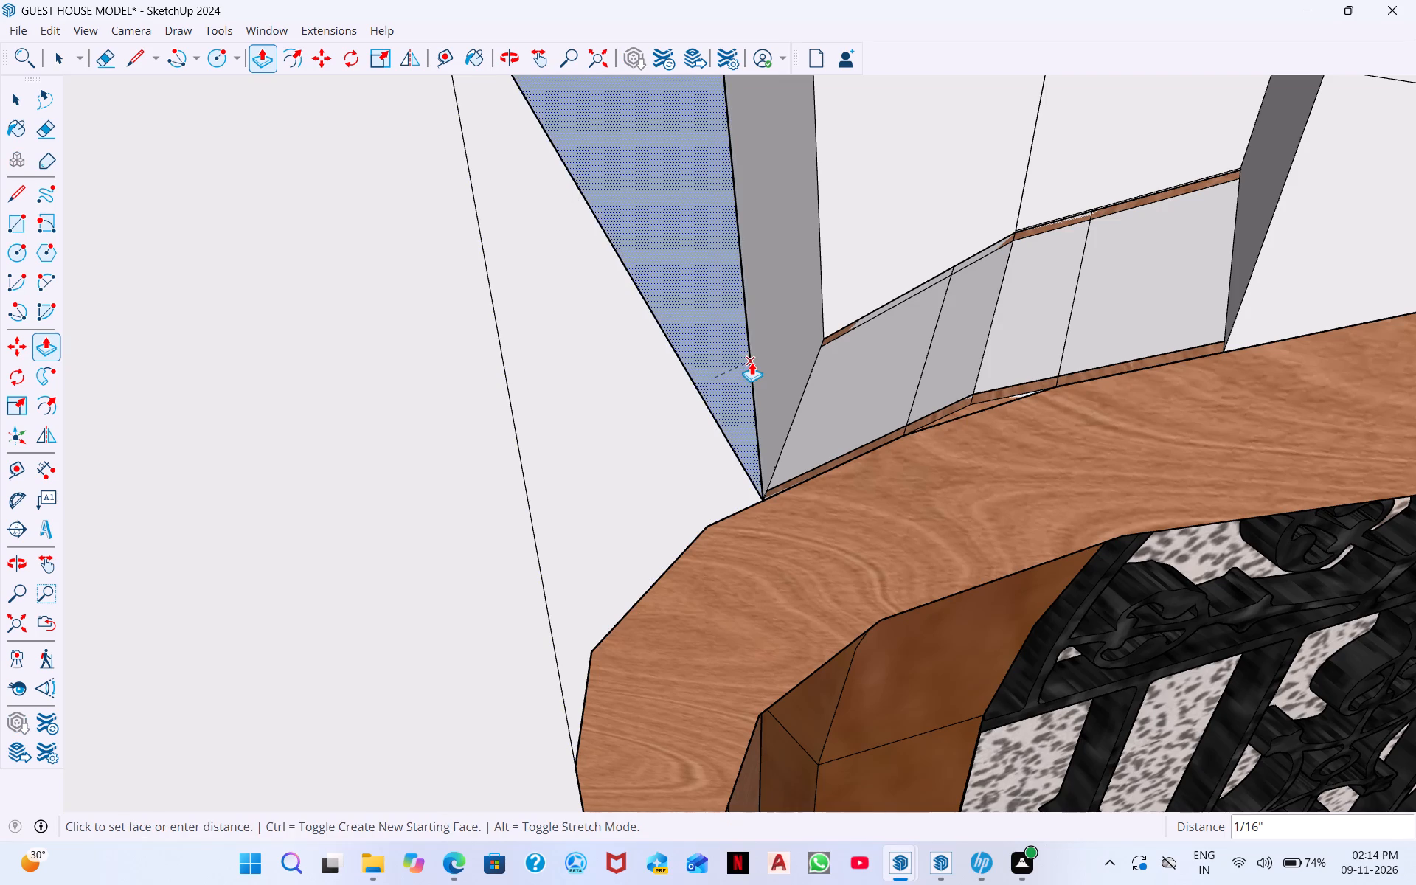
{"action": "scroll", "coordinate": [752, 369], "scroll_direction": "up", "scroll_amount": 8}
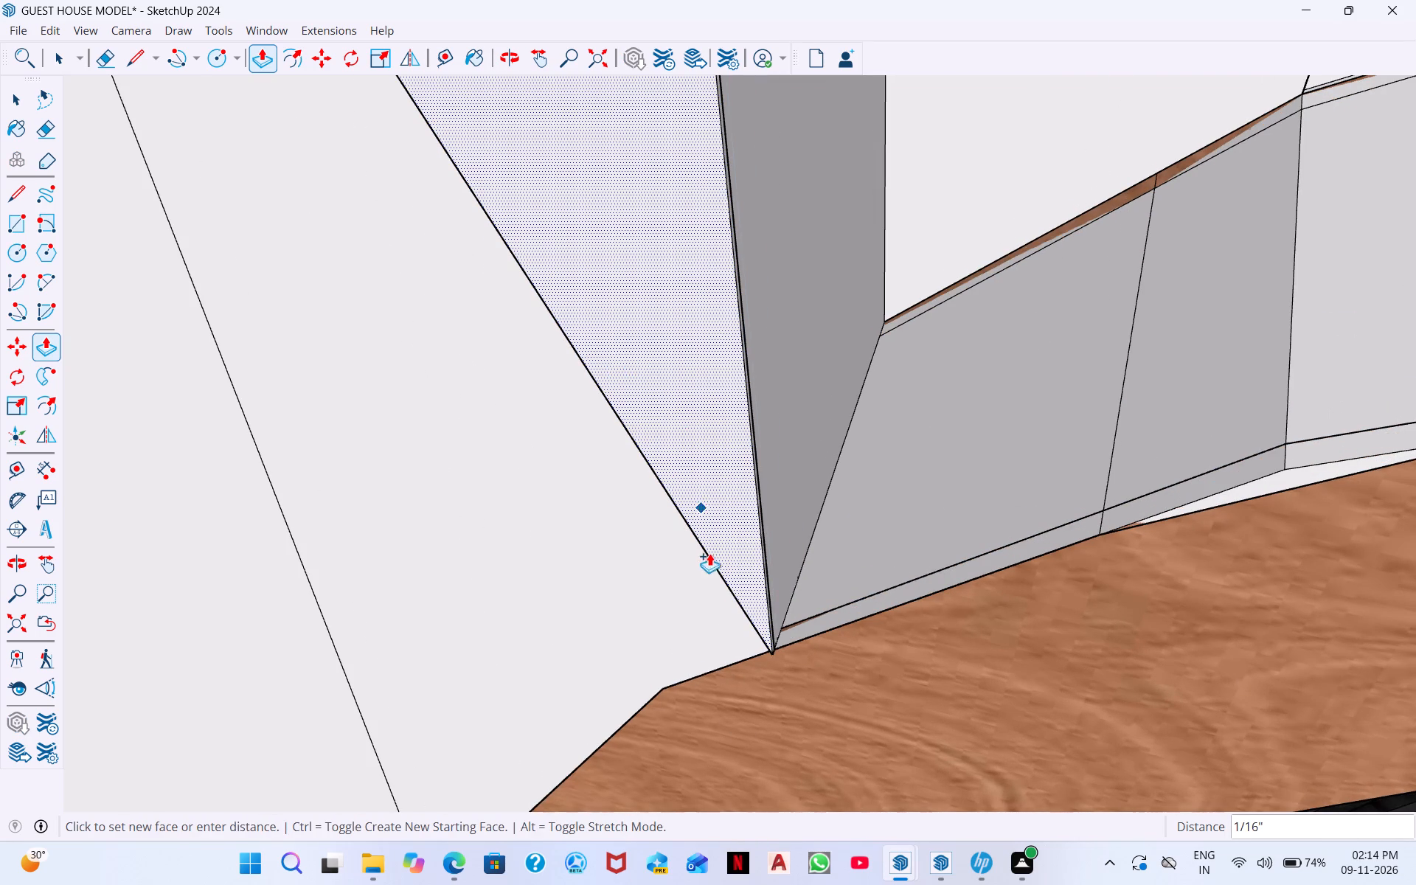
{"action": "left_click", "coordinate": [815, 455]}
{"action": "middle_click_drag", "start_coordinate": [780, 527], "coordinate": [888, 539]}
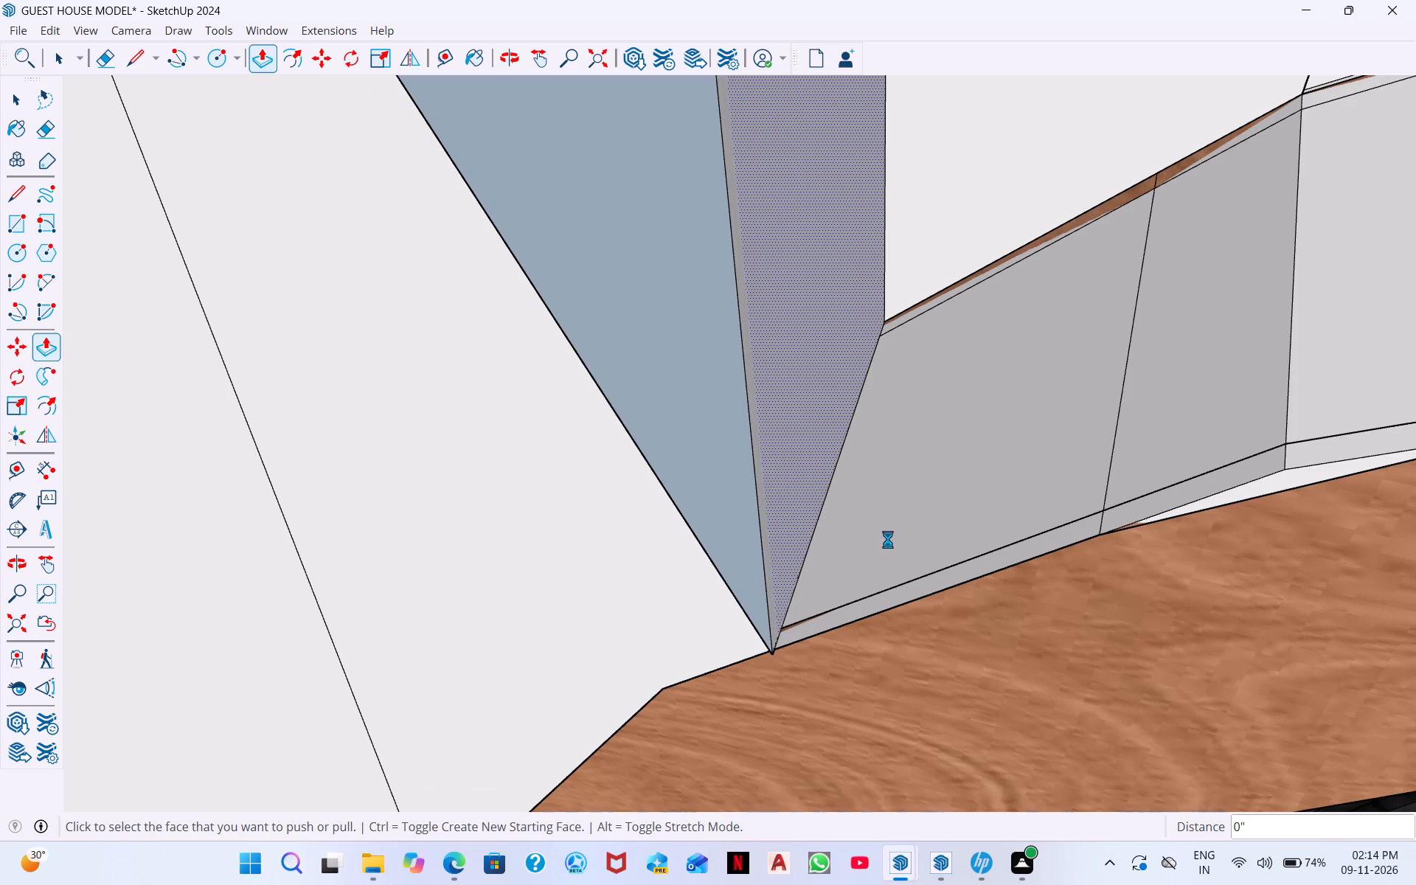
{"action": "middle_click_drag", "start_coordinate": [888, 539], "coordinate": [928, 490]}
{"action": "middle_click_drag", "start_coordinate": [819, 517], "coordinate": [889, 411]}
{"action": "scroll", "coordinate": [900, 395], "scroll_direction": "up", "scroll_amount": 5}
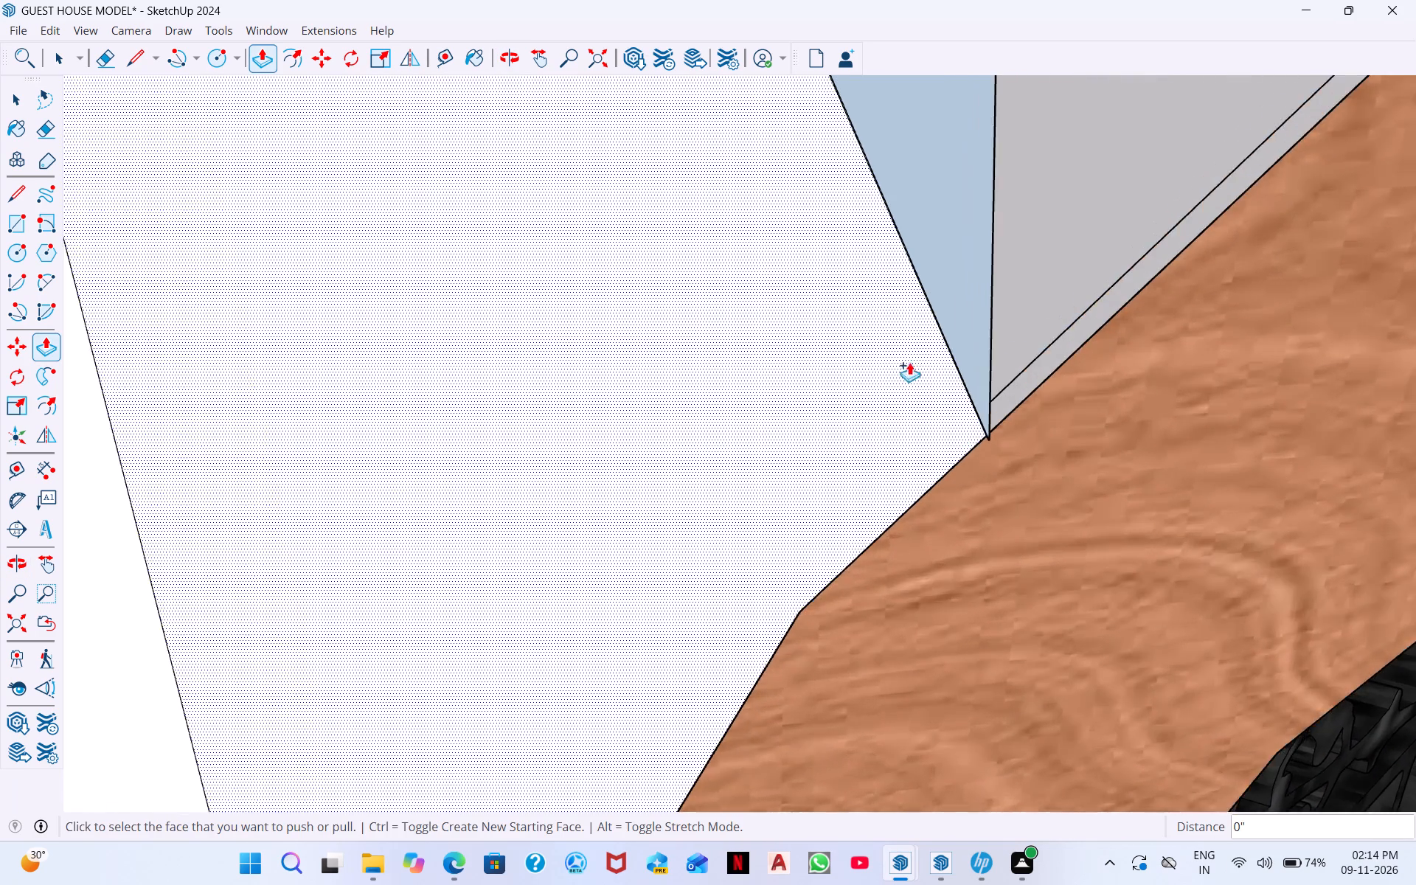
{"action": "scroll", "coordinate": [909, 362], "scroll_direction": "up", "scroll_amount": 5}
{"action": "middle_click_drag", "start_coordinate": [1001, 490], "coordinate": [1276, 398]}
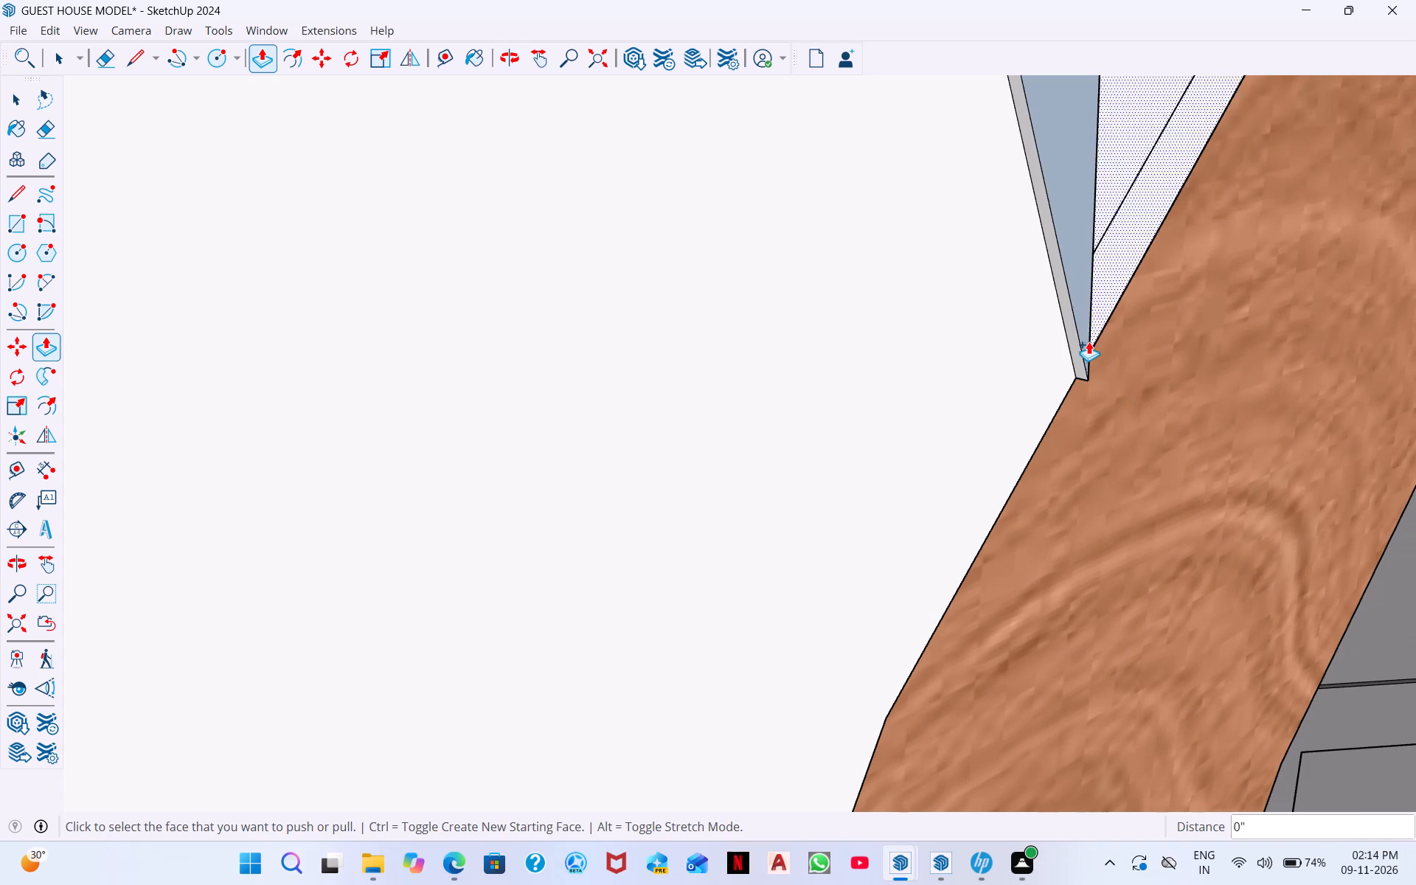
{"action": "left_click", "coordinate": [1082, 329]}
{"action": "left_click", "coordinate": [1075, 321]}
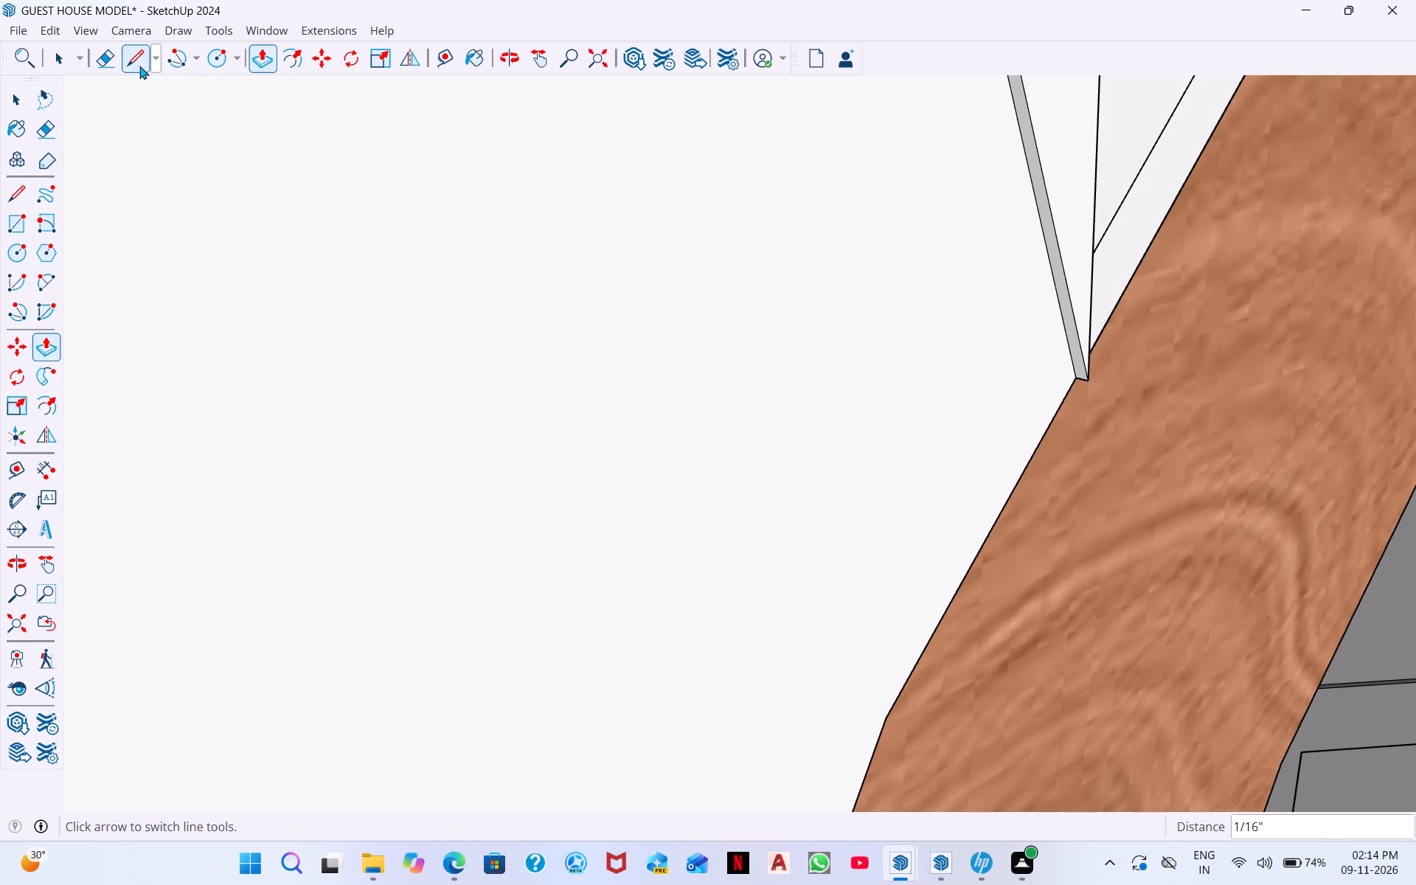
Erase the thin leftover sliver edges around the bottom tip of the triangular infill panel, where it meets the adjoining panel.
{"action": "left_click", "coordinate": [100, 55]}
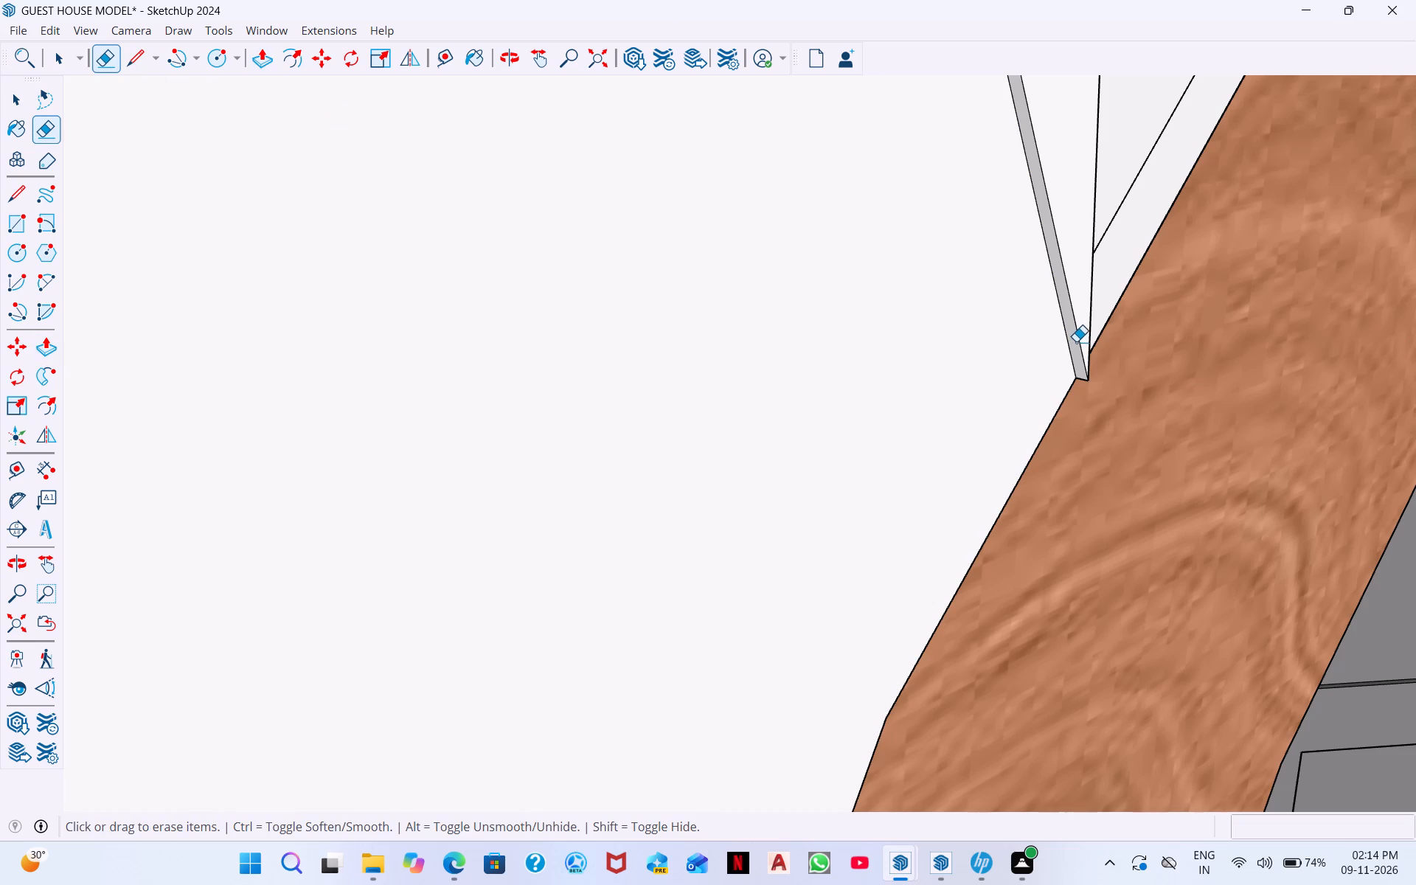
{"action": "left_click", "coordinate": [1076, 341]}
{"action": "left_click", "coordinate": [1079, 338]}
{"action": "scroll", "coordinate": [1098, 312], "scroll_direction": "down", "scroll_amount": 3}
{"action": "middle_click", "coordinate": [1098, 313]}
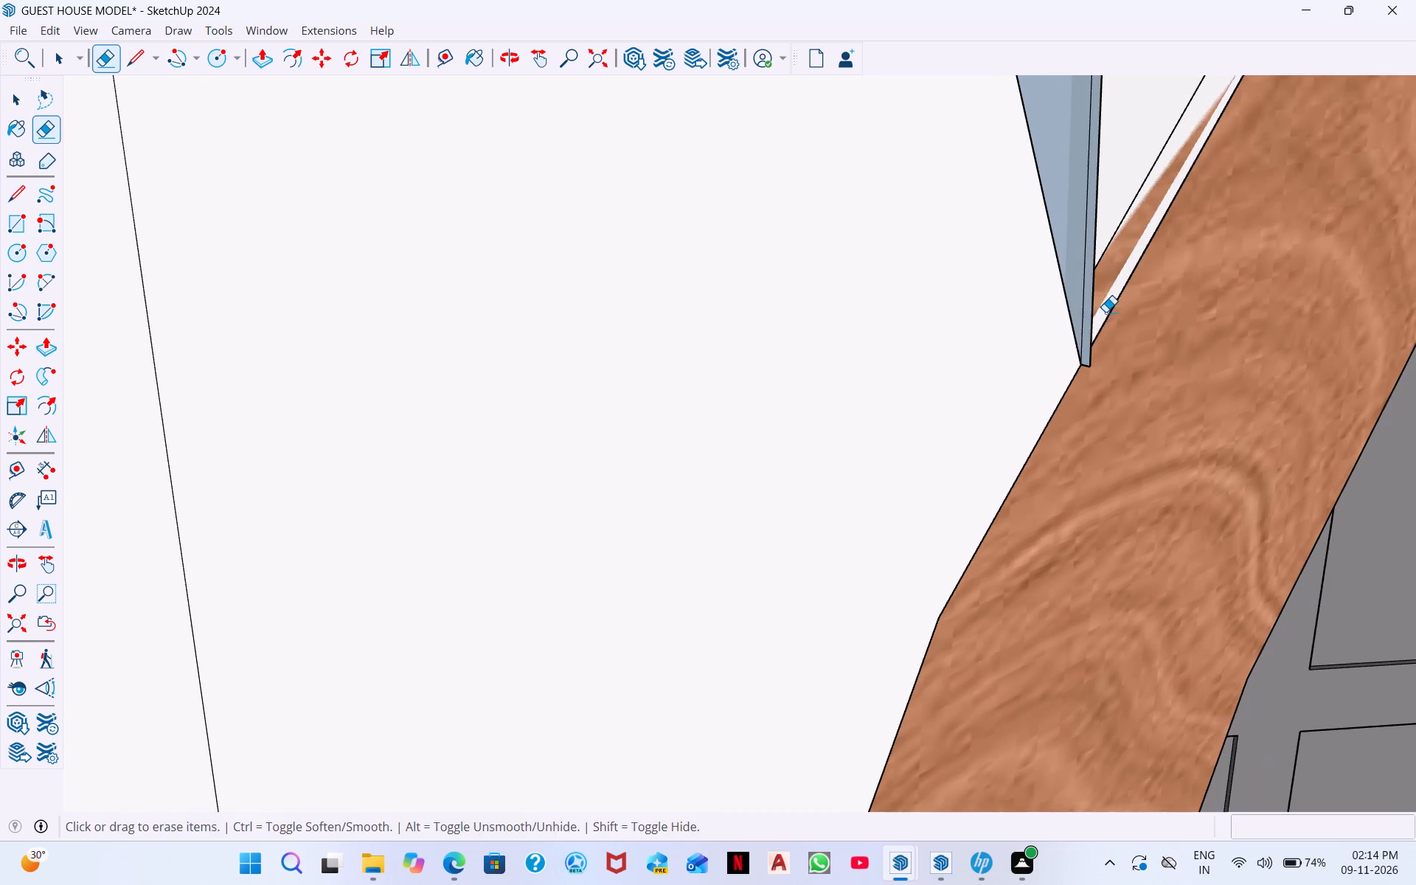
{"action": "middle_click_drag", "start_coordinate": [1097, 320], "coordinate": [704, 478]}
{"action": "scroll", "coordinate": [839, 276], "scroll_direction": "down", "scroll_amount": 3}
{"action": "middle_click_drag", "start_coordinate": [846, 321], "coordinate": [779, 389]}
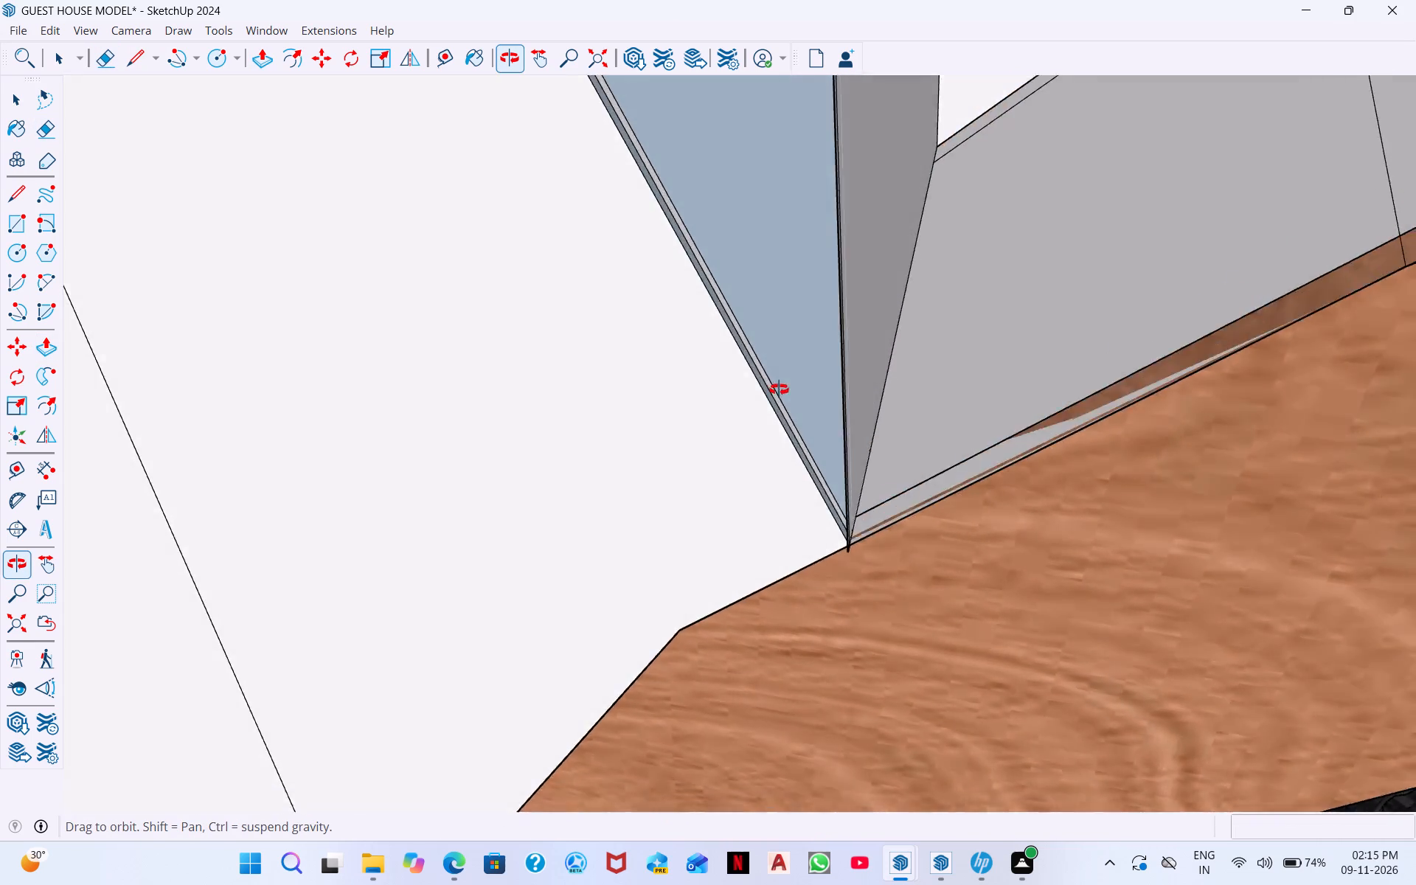
{"action": "middle_click_drag", "start_coordinate": [779, 389], "coordinate": [561, 461]}
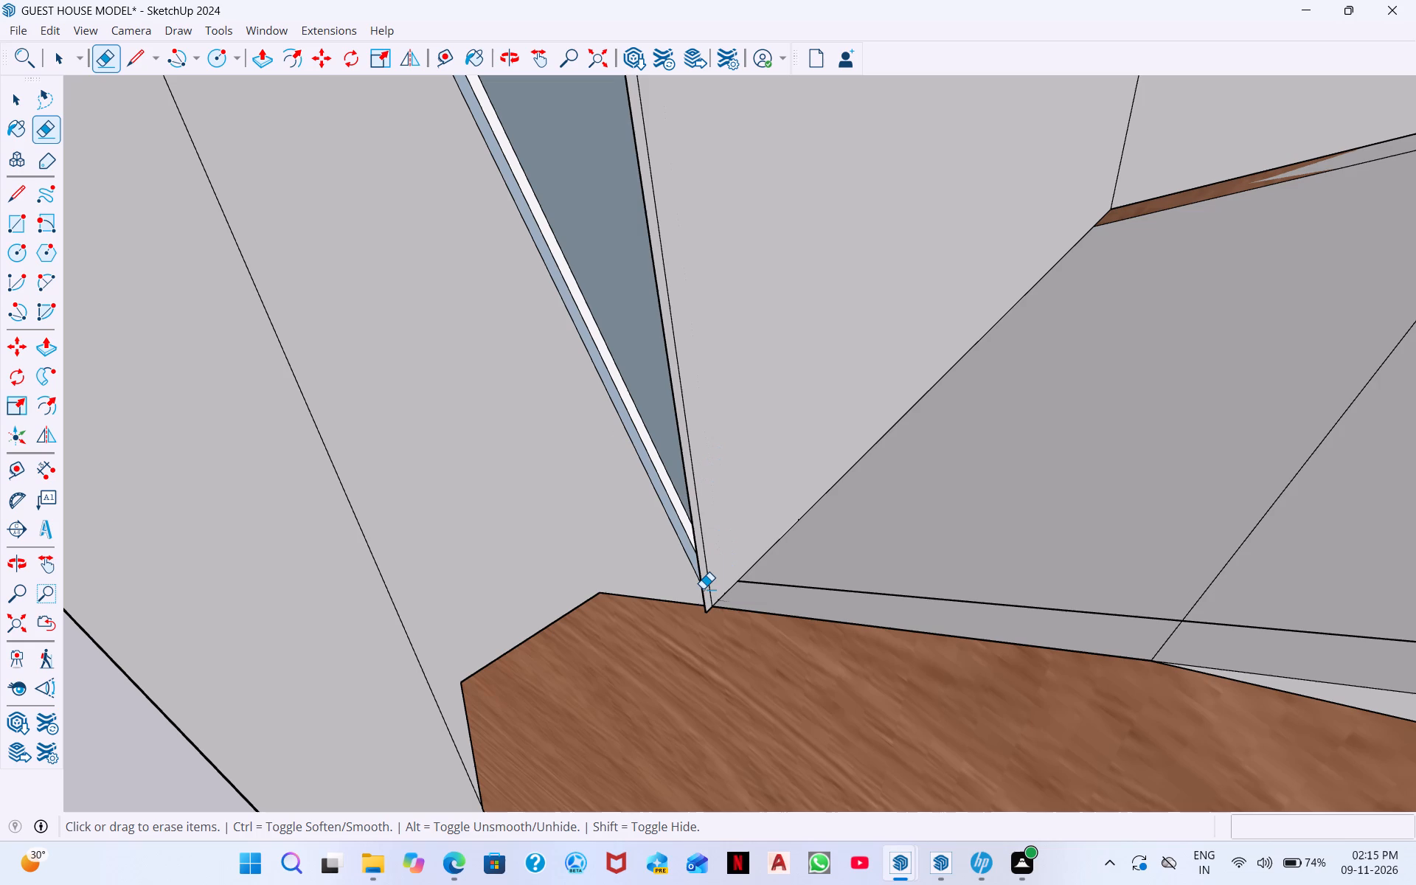
{"action": "left_click", "coordinate": [704, 589]}
Erase the leftover edge of the narrow strip along the sloping side of the triangular infill panel.
{"action": "middle_click_drag", "start_coordinate": [704, 572], "coordinate": [637, 695]}
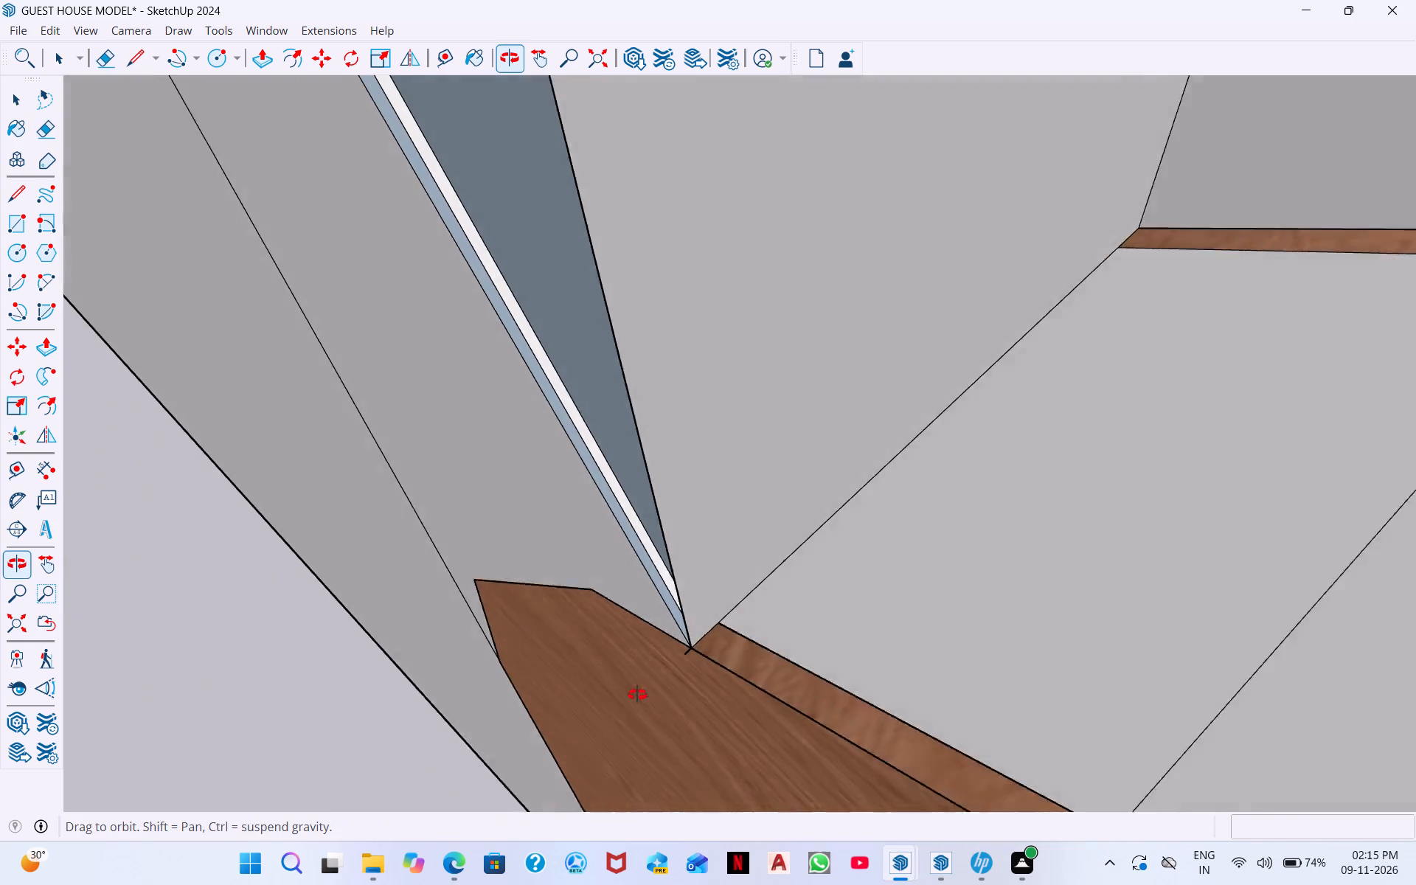
{"action": "middle_click_drag", "start_coordinate": [637, 695], "coordinate": [607, 726]}
{"action": "scroll", "coordinate": [615, 633], "scroll_direction": "up", "scroll_amount": 1}
{"action": "middle_click_drag", "start_coordinate": [617, 634], "coordinate": [800, 552]}
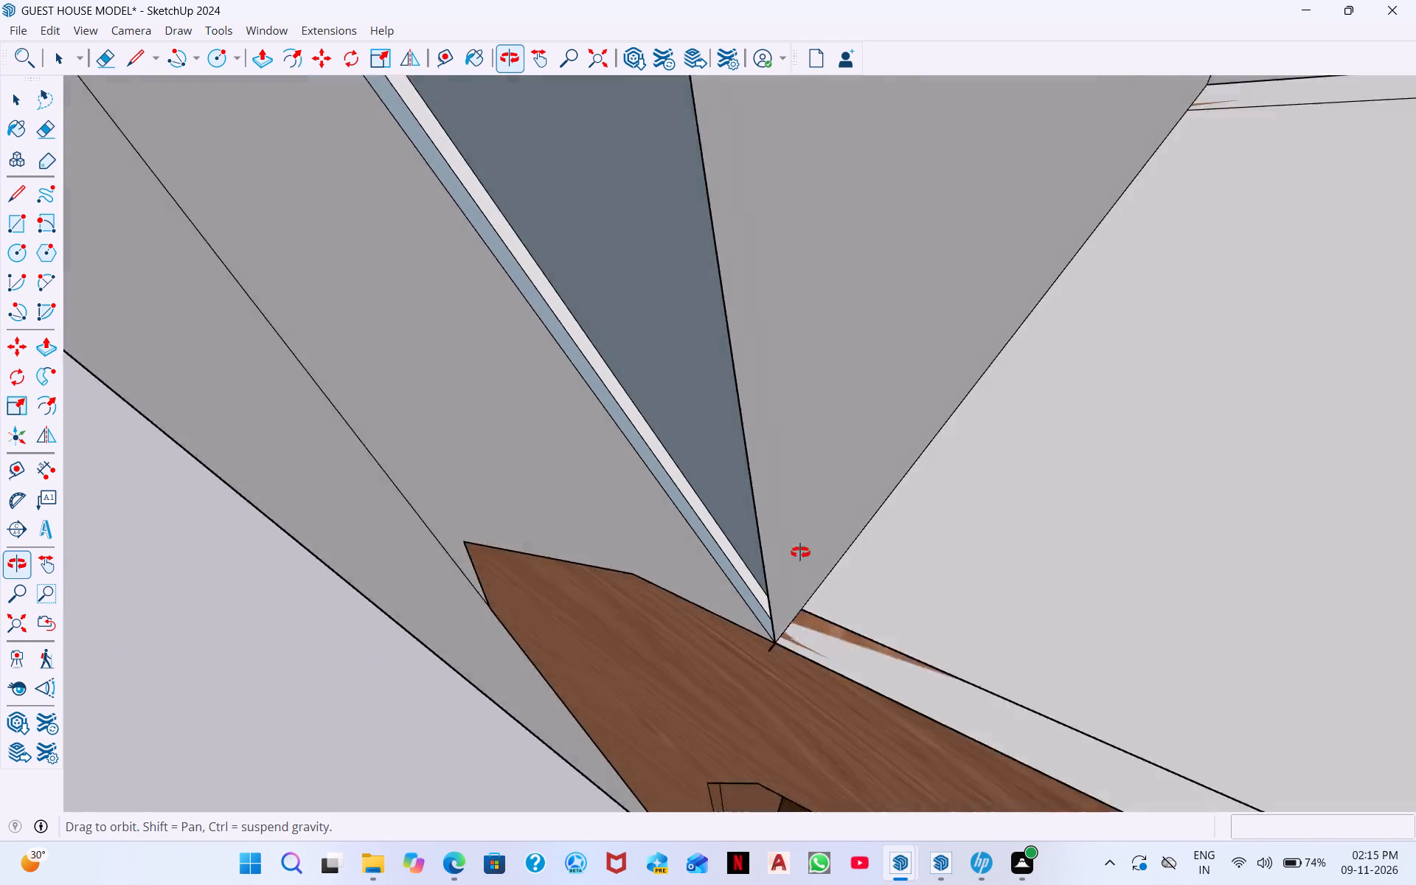
{"action": "middle_click_drag", "start_coordinate": [800, 552], "coordinate": [809, 542]}
{"action": "middle_click_drag", "start_coordinate": [850, 564], "coordinate": [864, 426]}
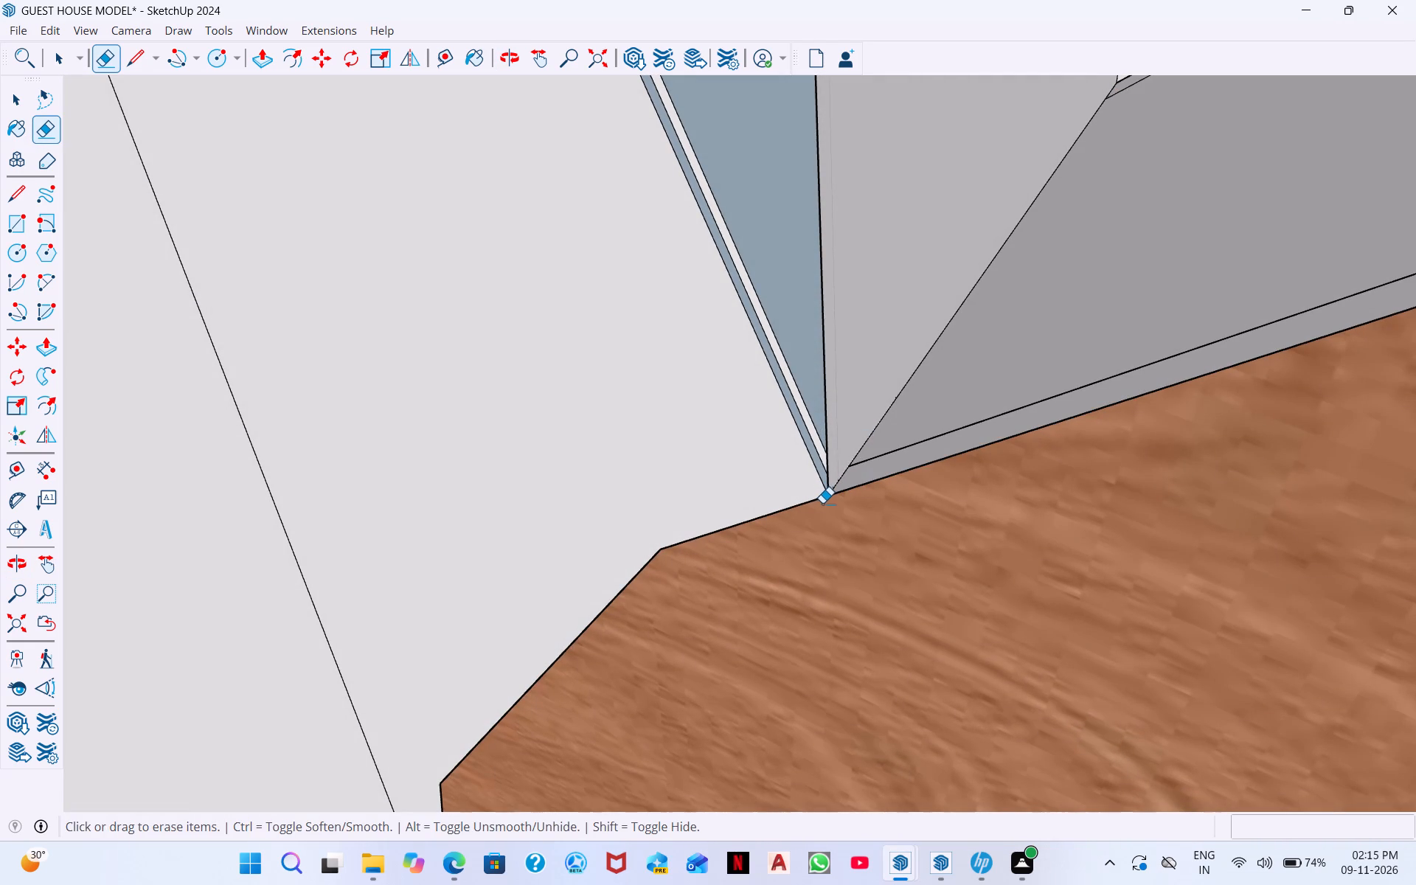
{"action": "left_click", "coordinate": [823, 503]}
{"action": "middle_click_drag", "start_coordinate": [855, 456], "coordinate": [817, 723]}
{"action": "scroll", "coordinate": [854, 469], "scroll_direction": "down", "scroll_amount": 1}
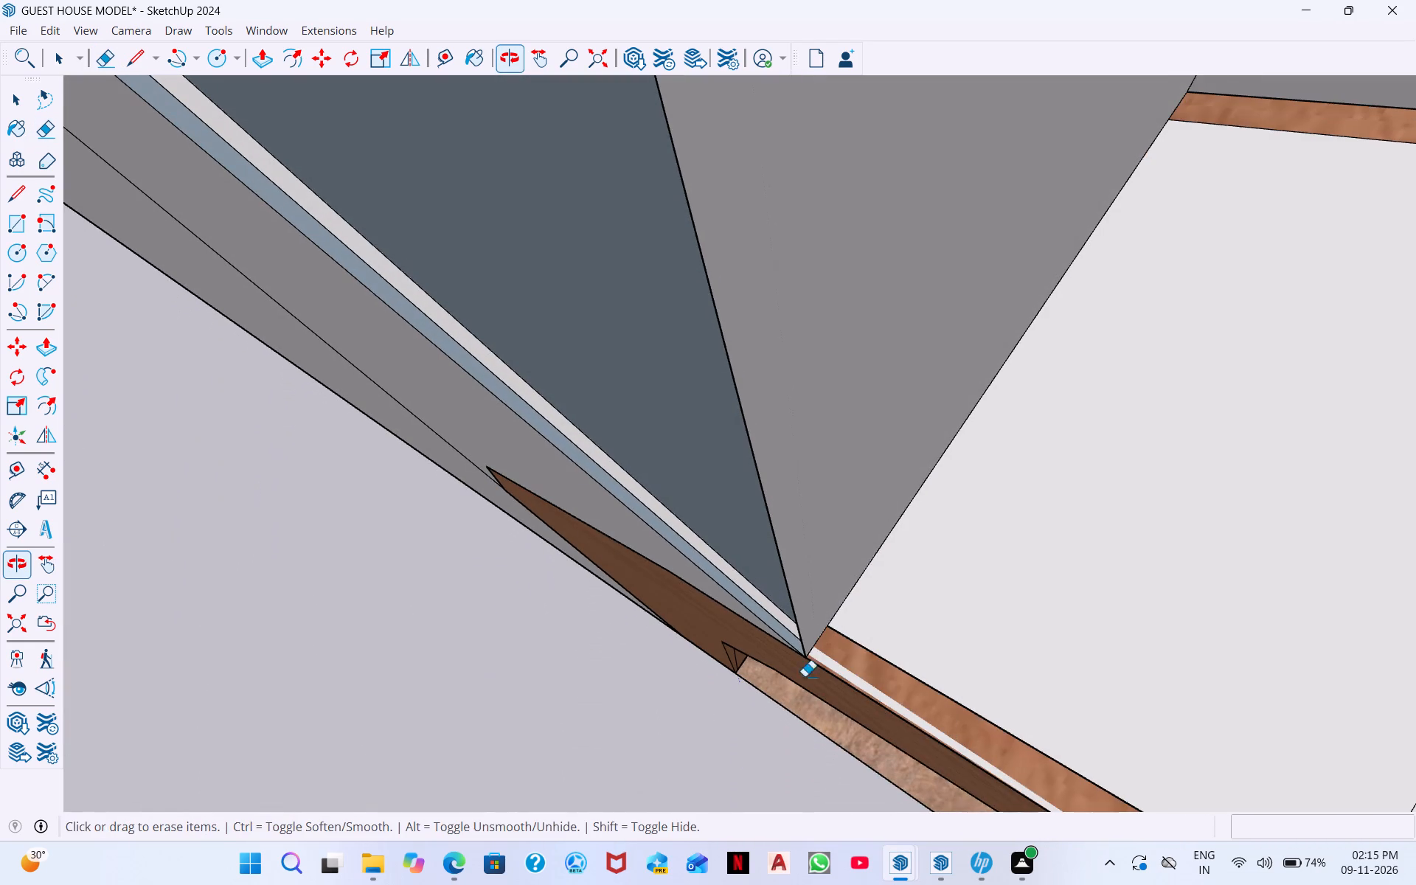
{"action": "scroll", "coordinate": [637, 533], "scroll_direction": "up", "scroll_amount": 1}
{"action": "scroll", "coordinate": [598, 513], "scroll_direction": "down", "scroll_amount": 3}
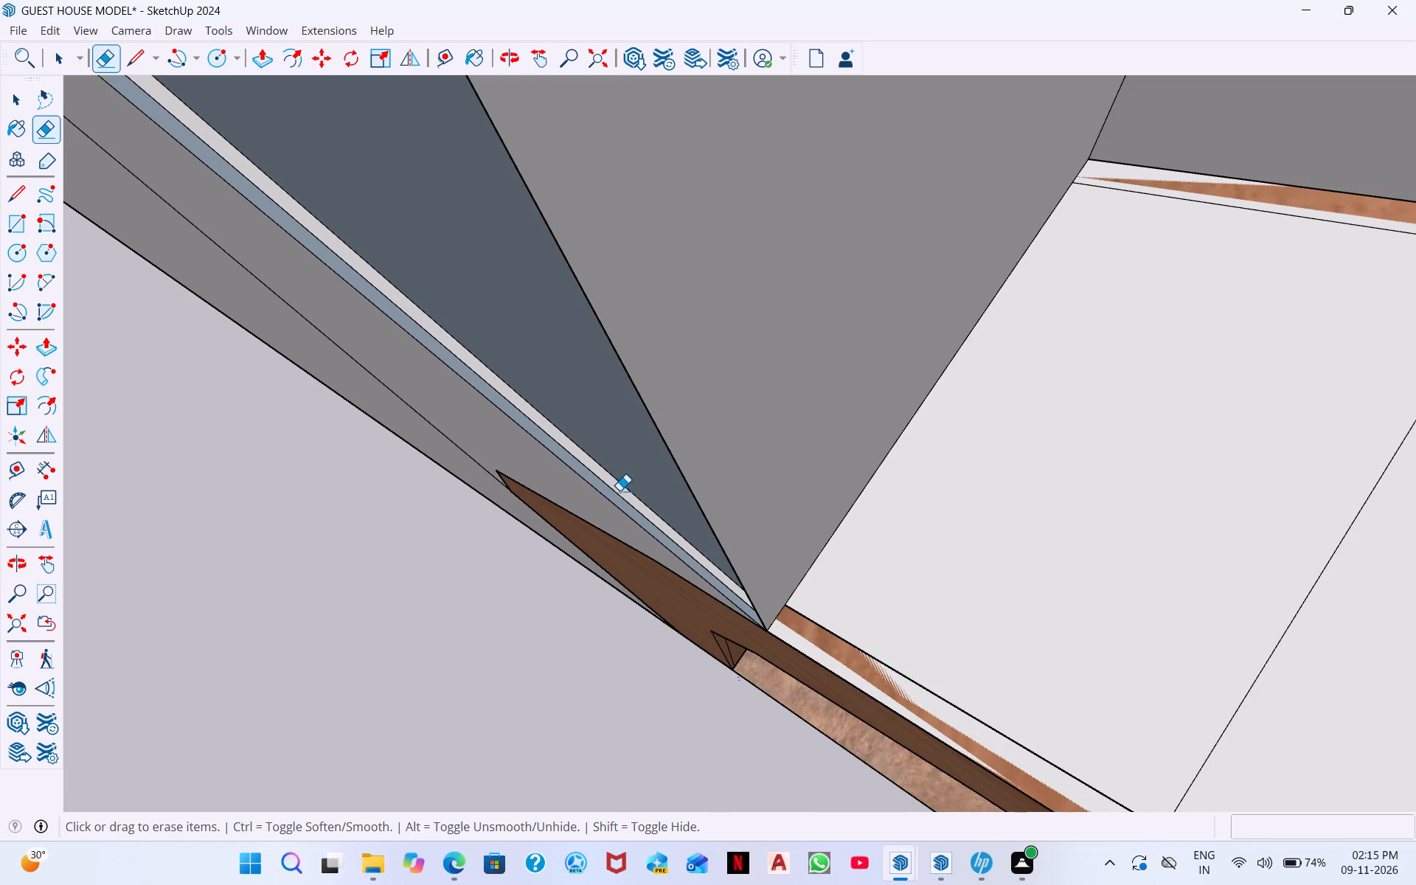
{"action": "left_click", "coordinate": [619, 490]}
{"action": "left_click", "coordinate": [620, 493]}
{"action": "scroll", "coordinate": [621, 491], "scroll_direction": "down", "scroll_amount": 3}
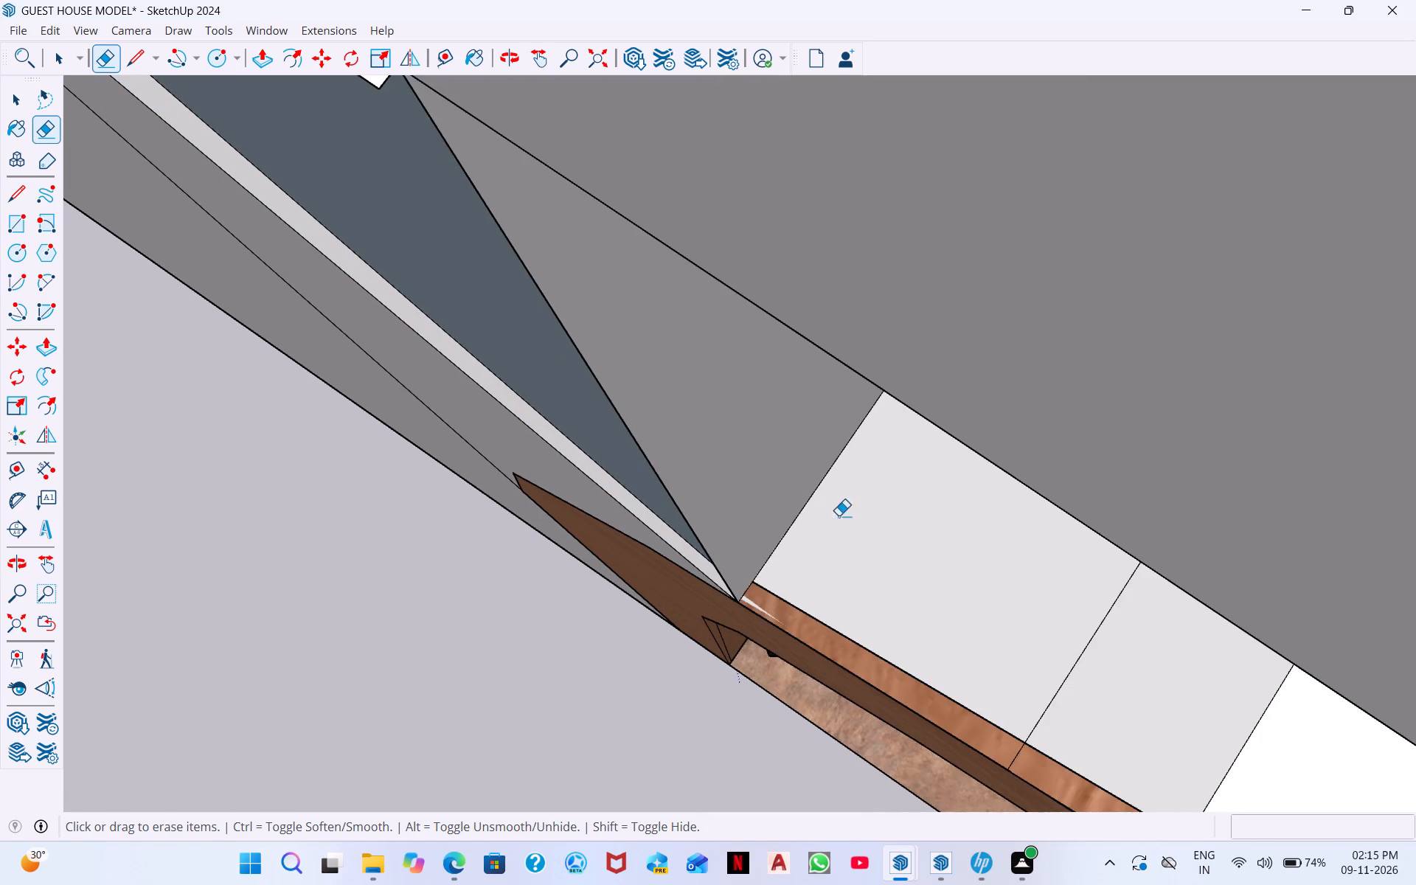
Push/Pull the triangular infill panel by 1/8" to level it with the surrounding wall face.
{"action": "middle_click_drag", "start_coordinate": [845, 529], "coordinate": [937, 349]}
{"action": "scroll", "coordinate": [898, 473], "scroll_direction": "down", "scroll_amount": 1}
{"action": "scroll", "coordinate": [1022, 359], "scroll_direction": "down", "scroll_amount": 6}
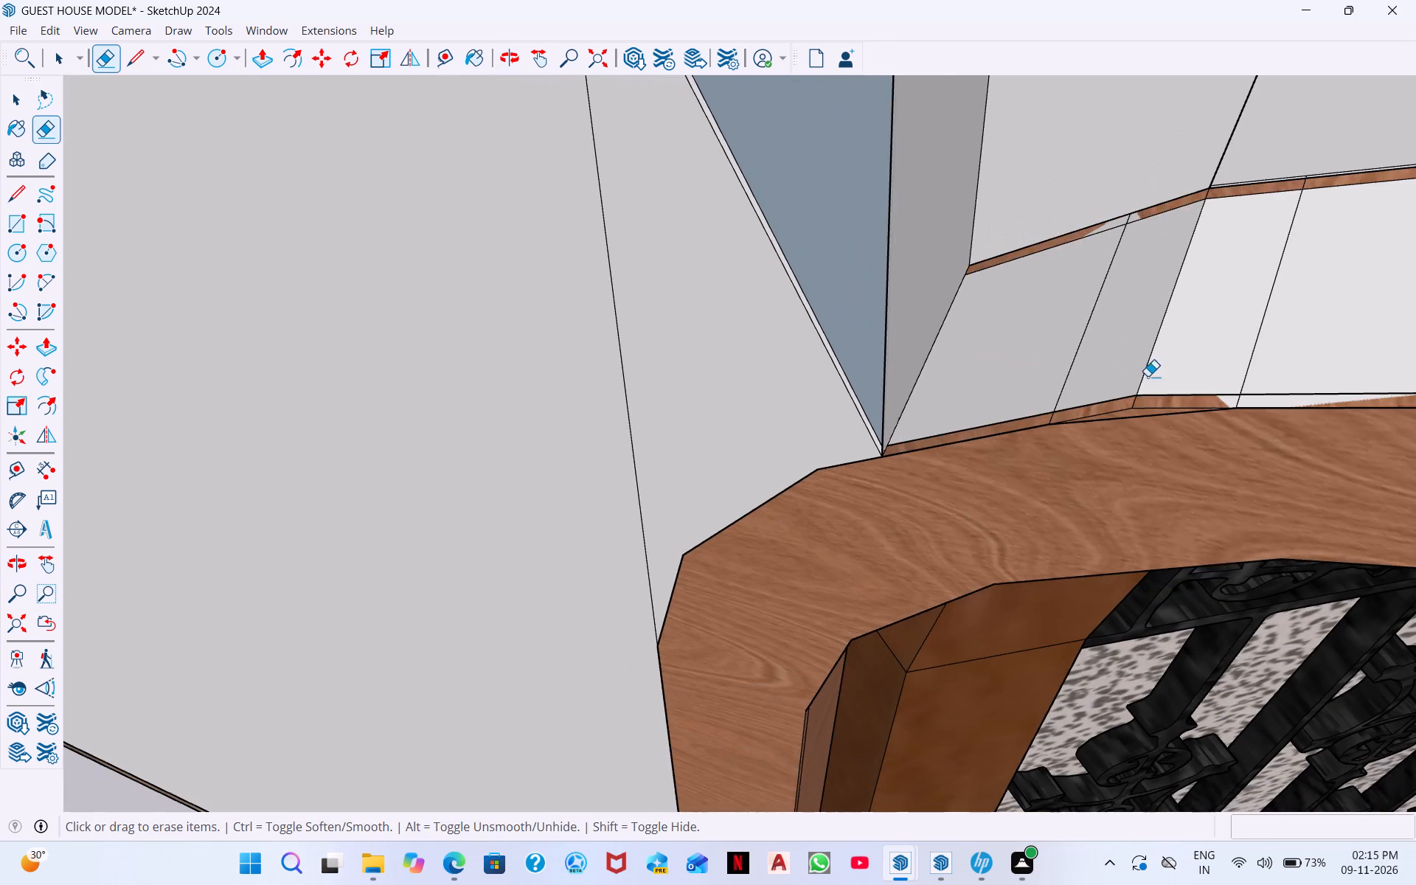
{"action": "middle_click_drag", "start_coordinate": [1148, 383], "coordinate": [1240, 310]}
{"action": "scroll", "coordinate": [968, 292], "scroll_direction": "down", "scroll_amount": 2}
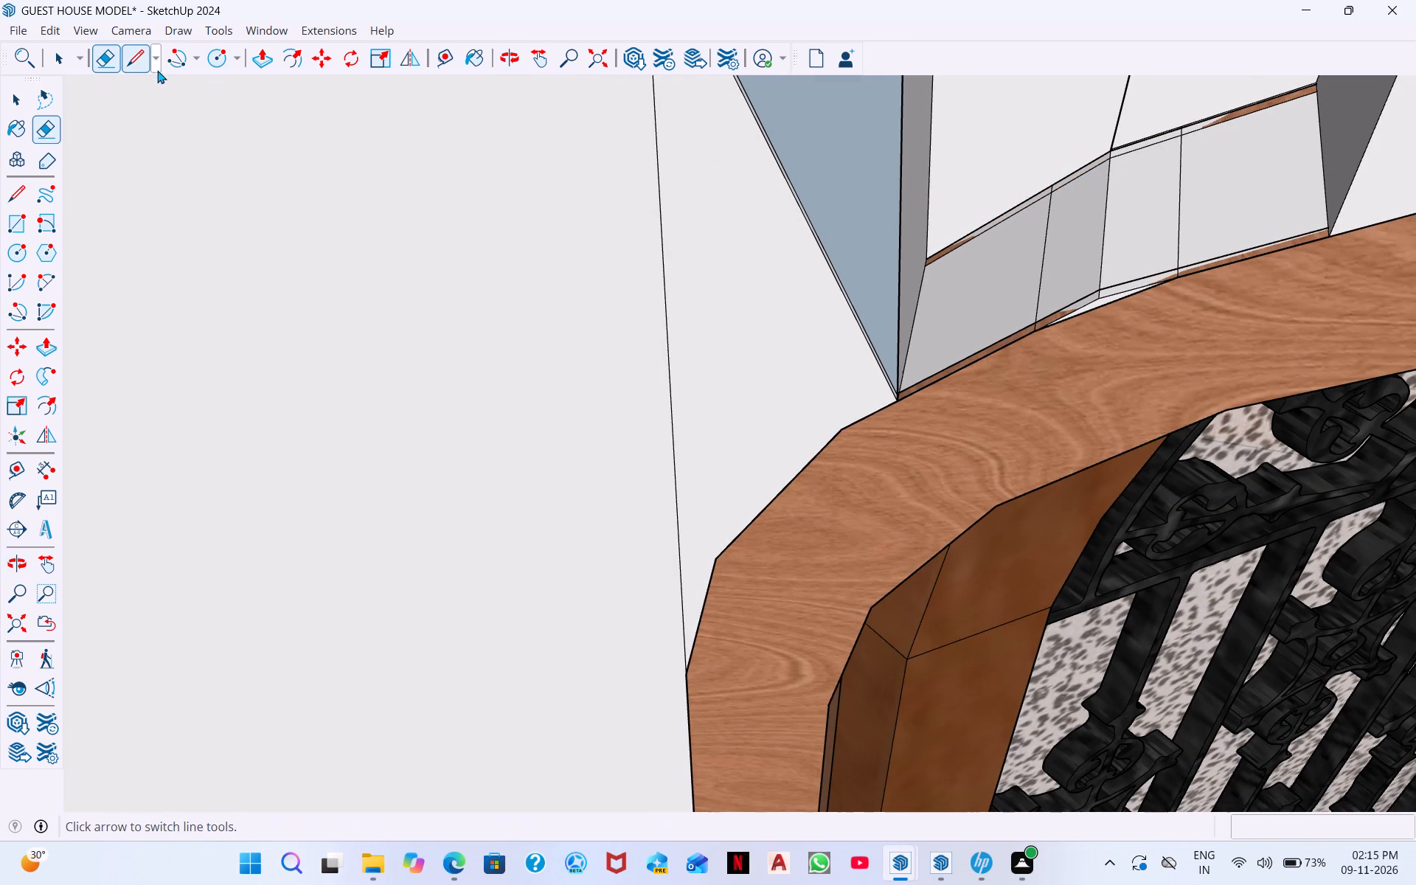
{"action": "left_click", "coordinate": [259, 65]}
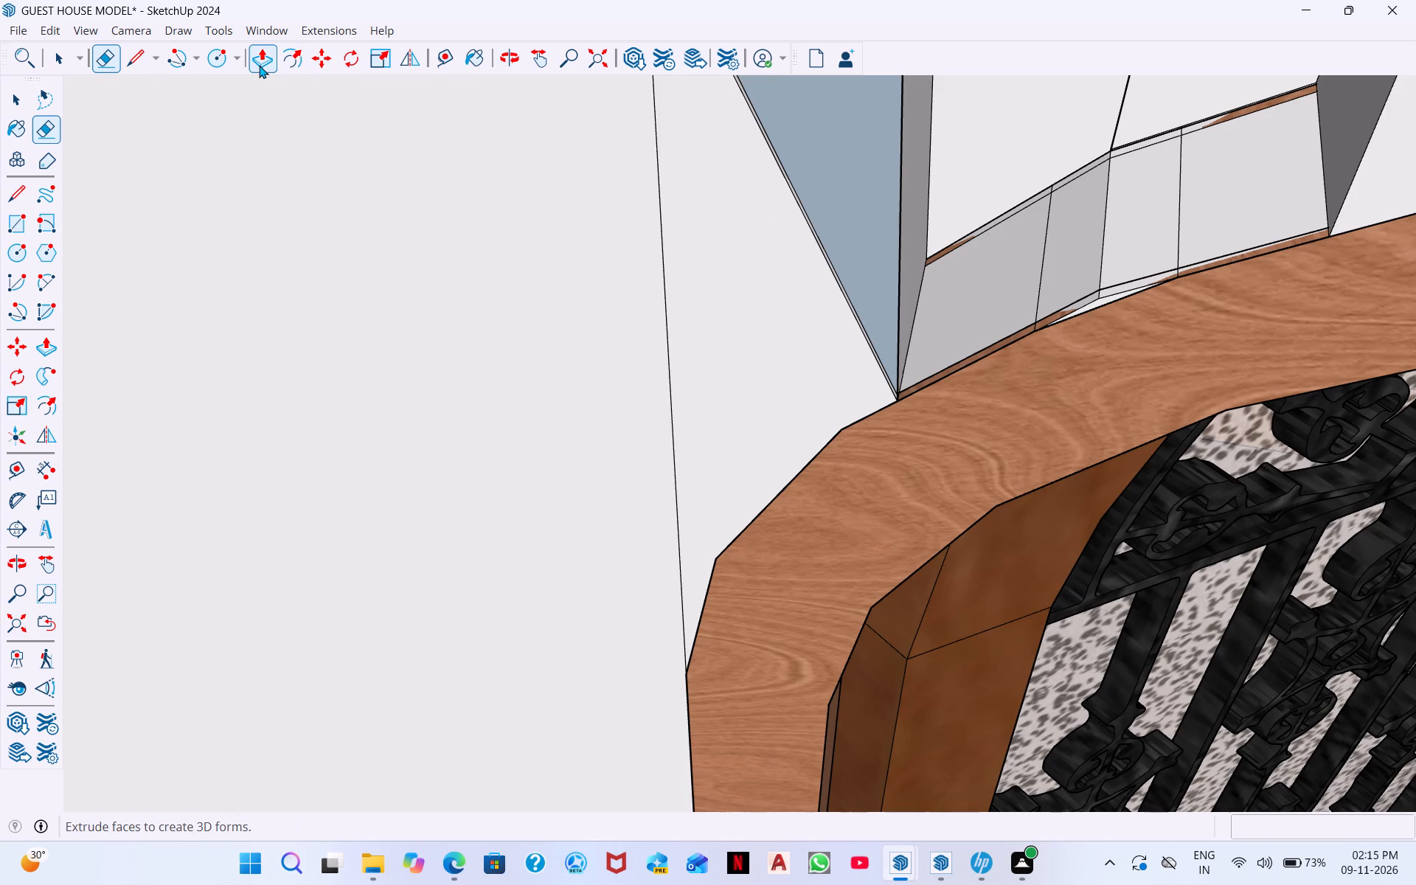
{"action": "left_click", "coordinate": [865, 234]}
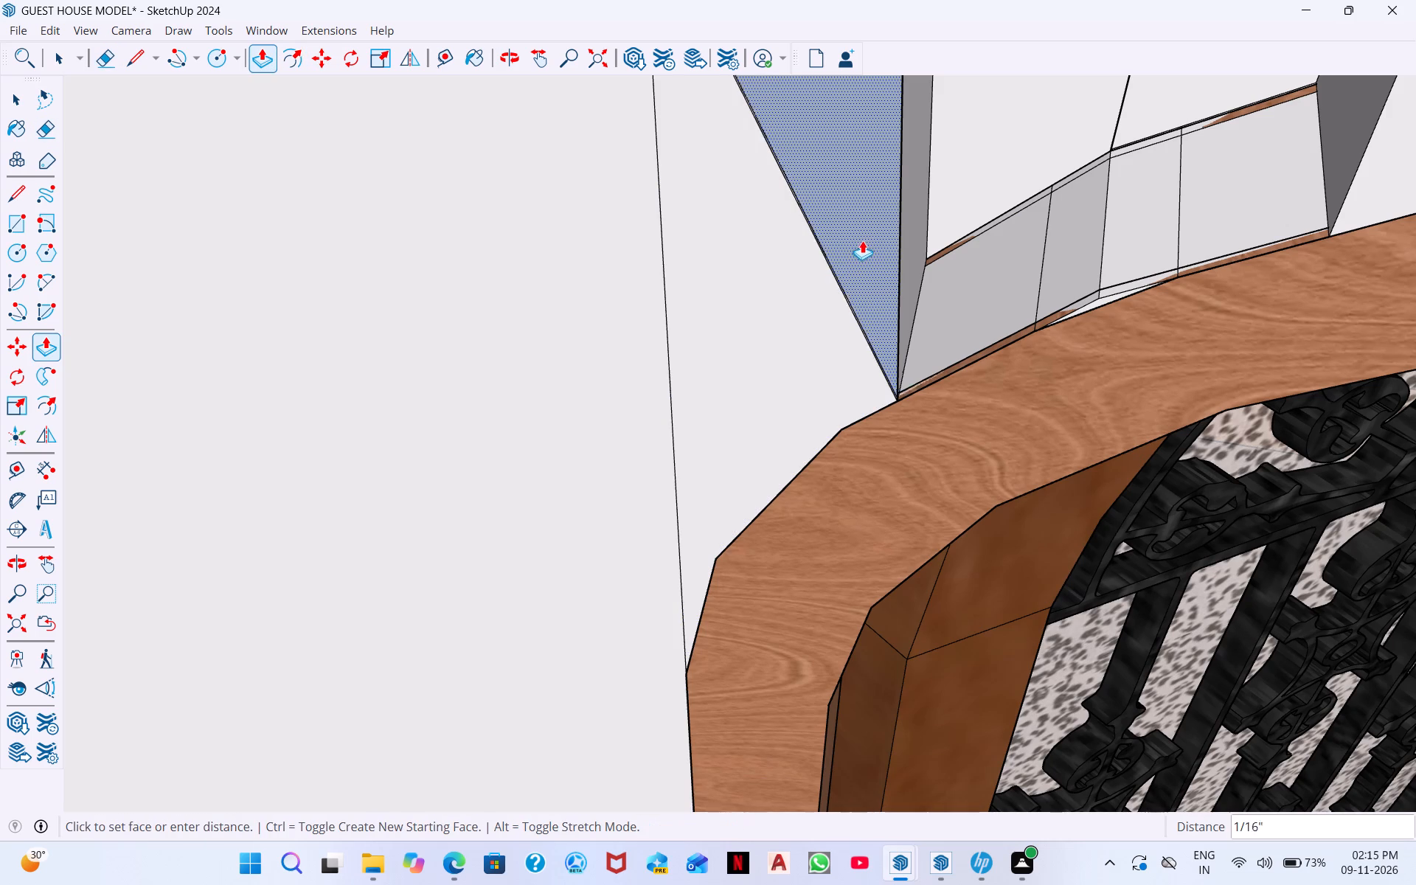
{"action": "scroll", "coordinate": [863, 249], "scroll_direction": "up", "scroll_amount": 8}
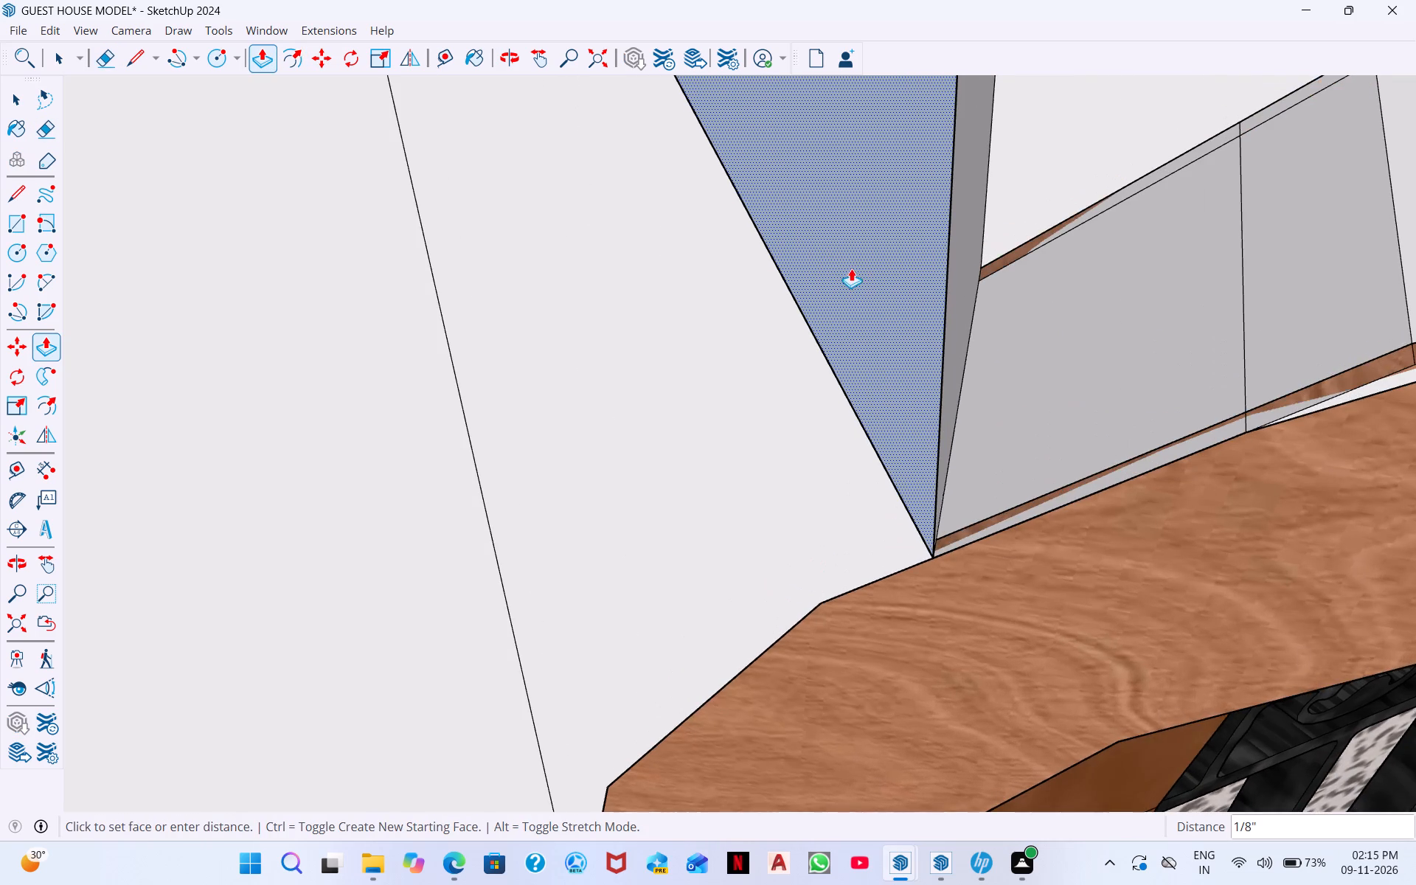
{"action": "middle_click_drag", "start_coordinate": [853, 272], "coordinate": [1058, 237]}
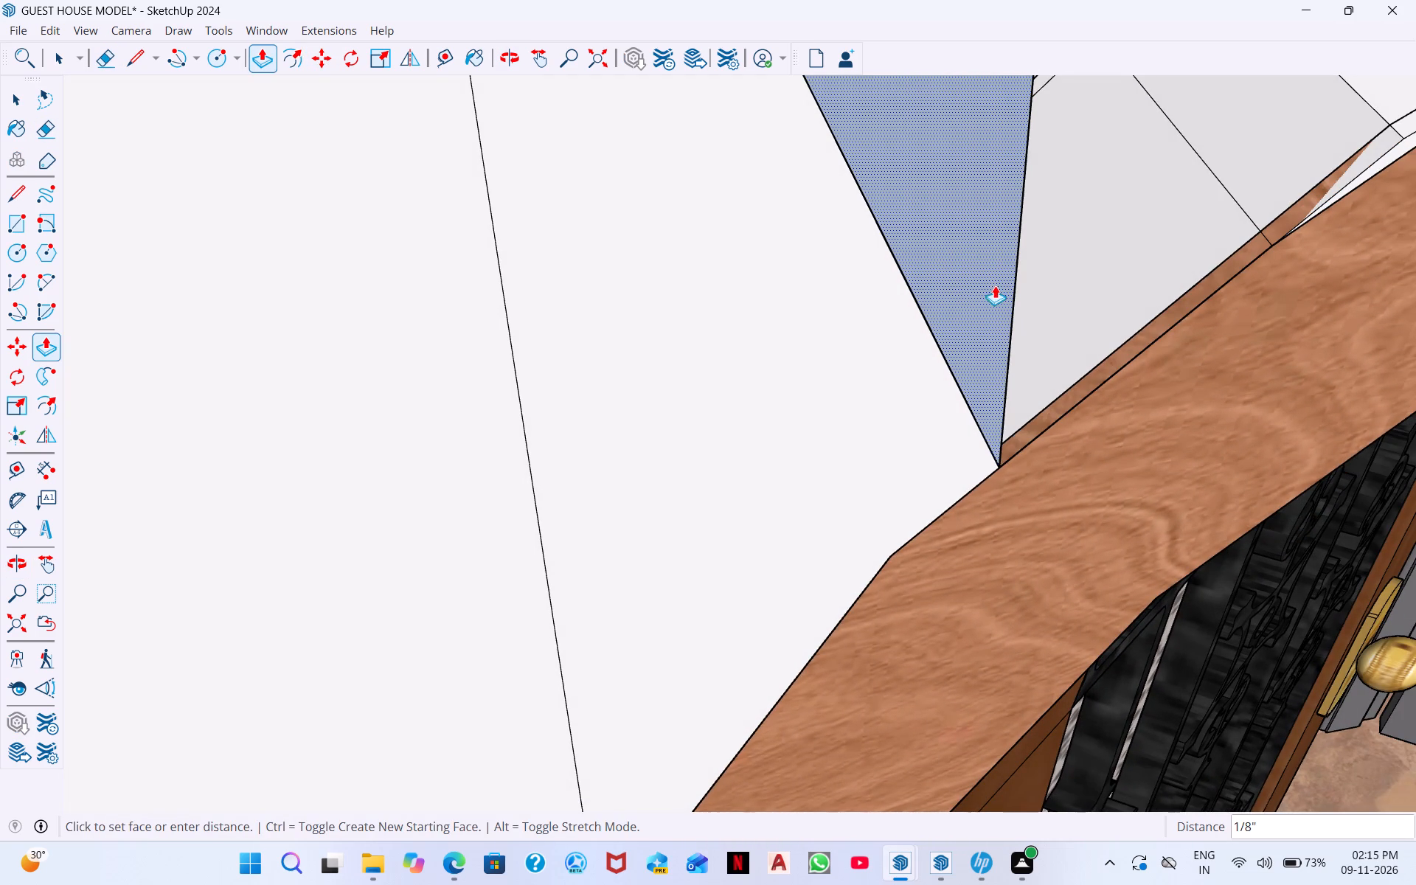
{"action": "left_click", "coordinate": [1002, 339]}
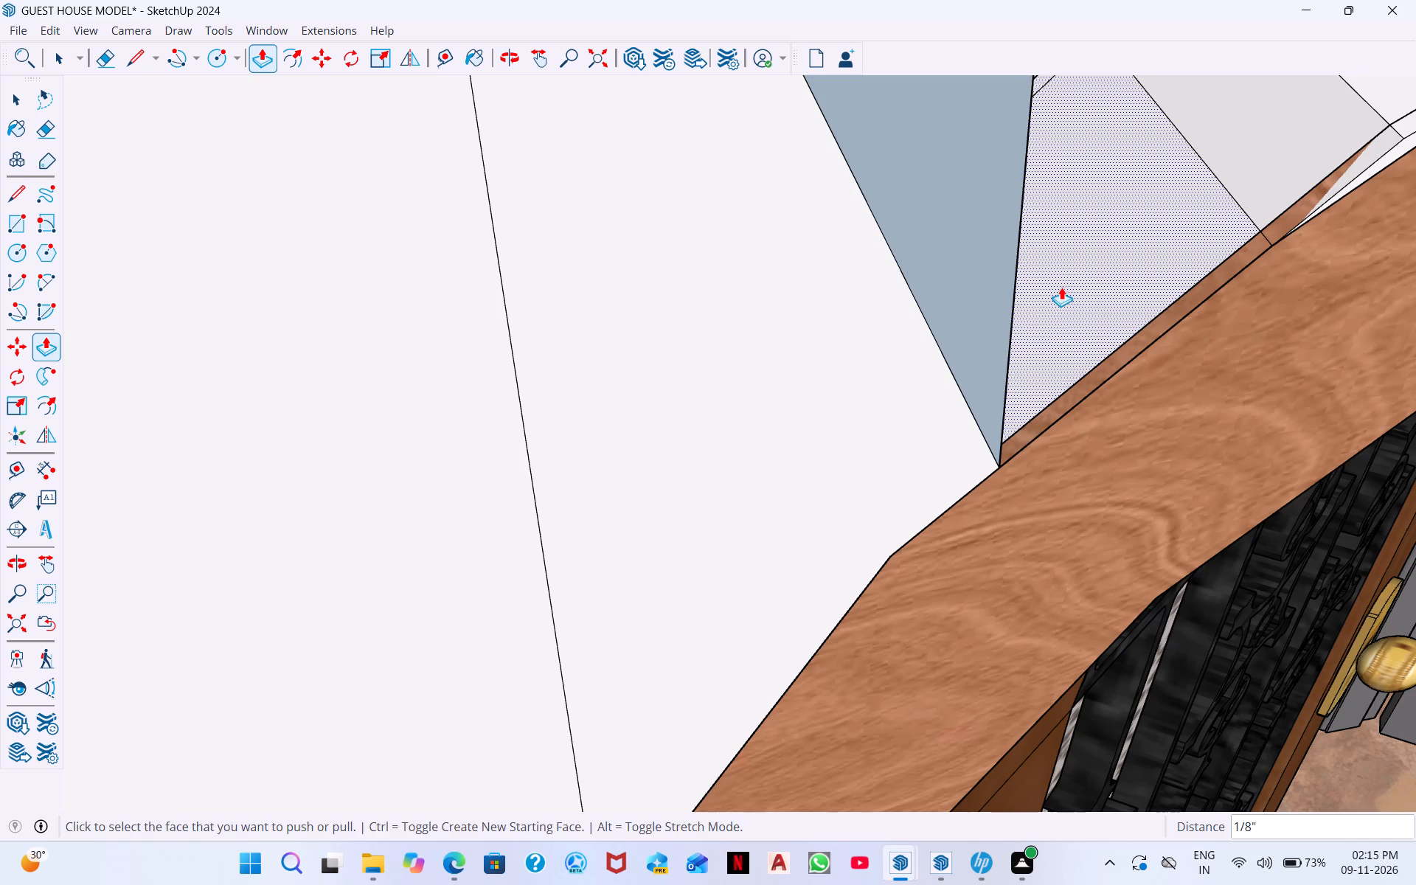
Push/Pull the recessed infill panel adjoining the triangular one by 4 11/16" and a further 1/16", flush with it.
{"action": "left_click", "coordinate": [1061, 286]}
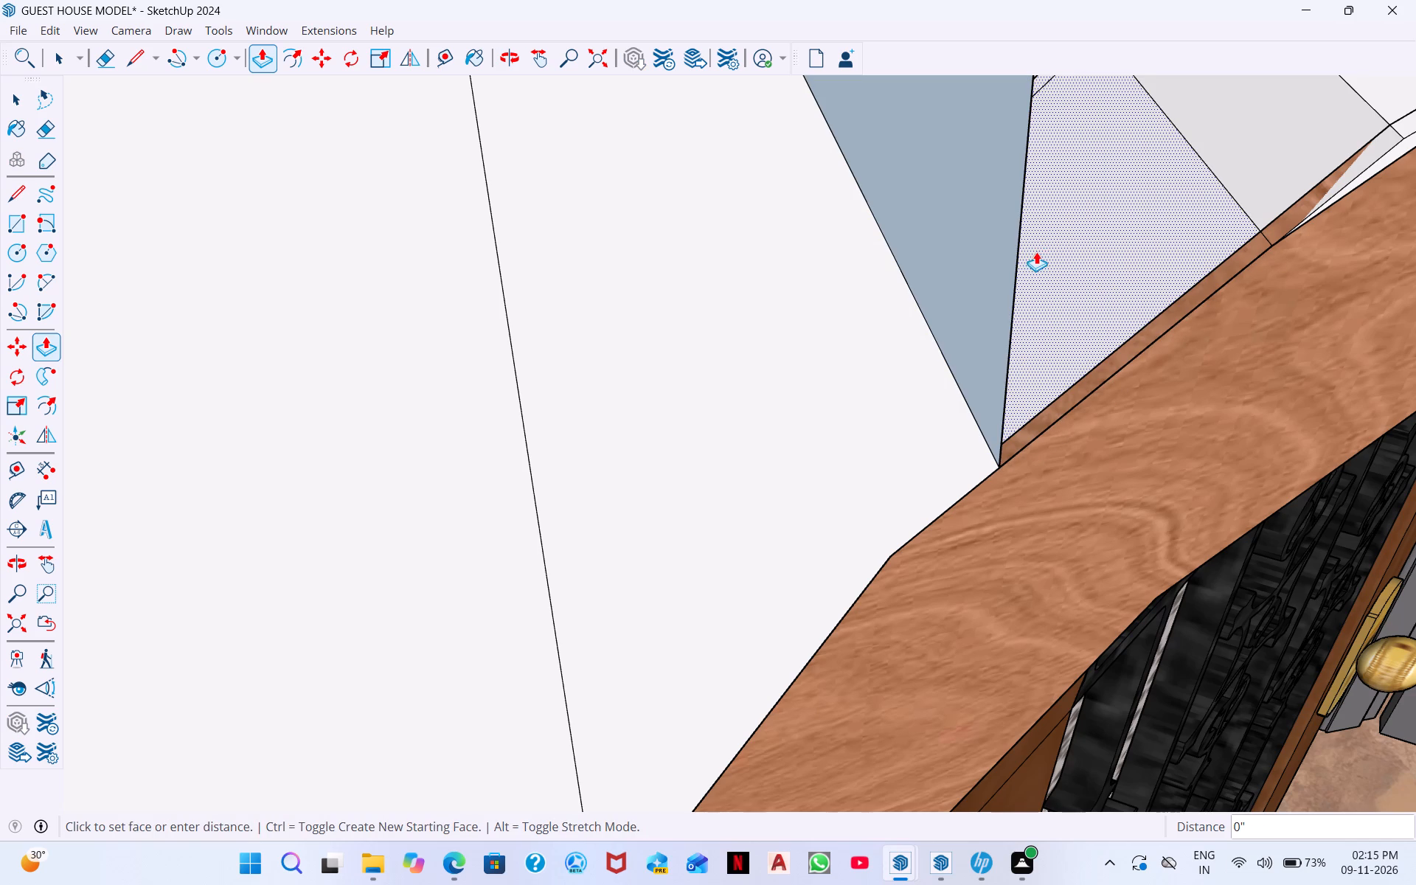
{"action": "left_click", "coordinate": [1037, 251]}
{"action": "middle_click_drag", "start_coordinate": [1121, 239], "coordinate": [872, 366]}
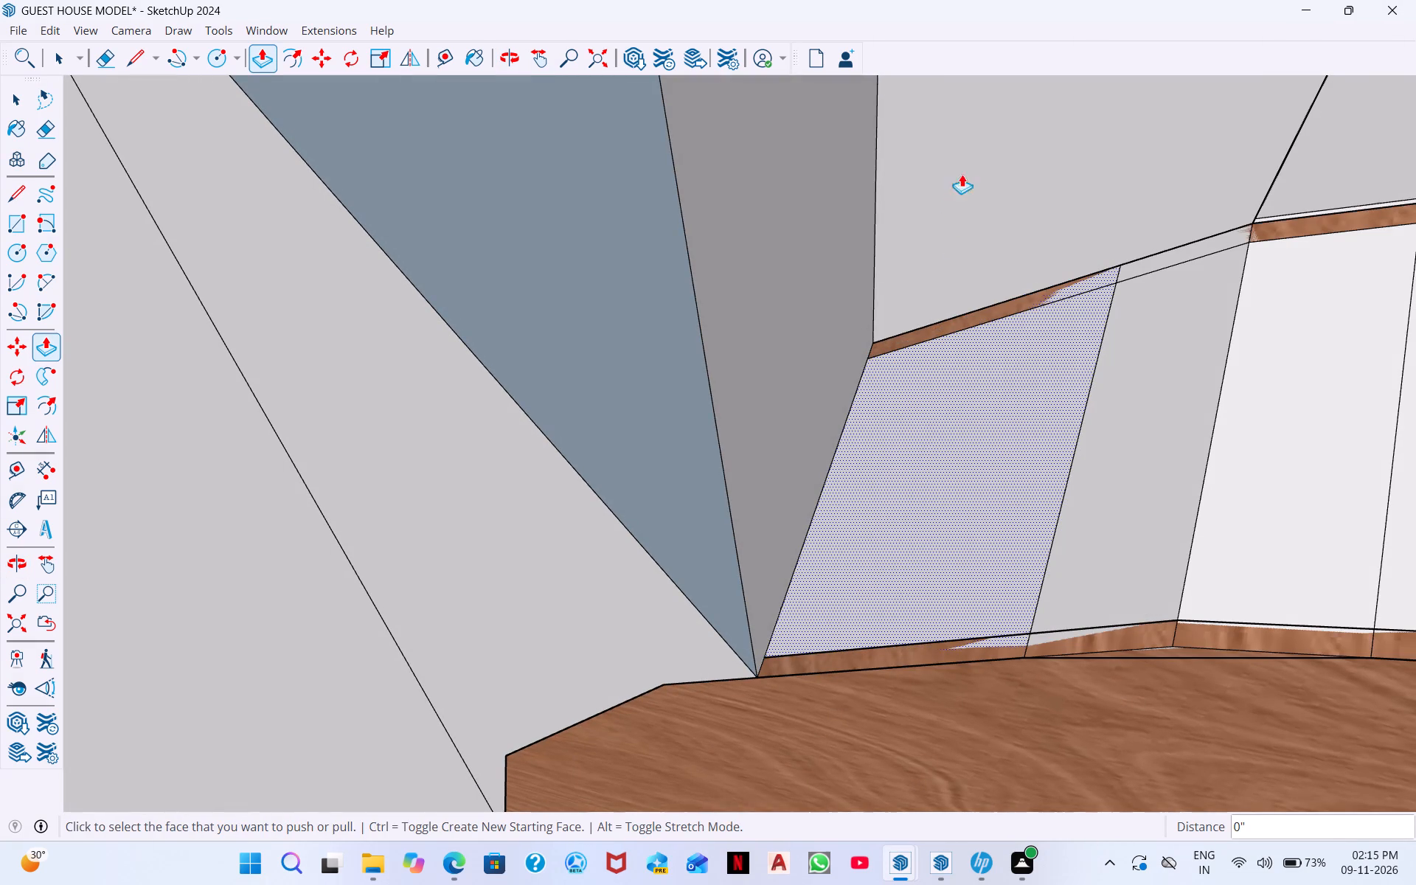
{"action": "left_click", "coordinate": [982, 155]}
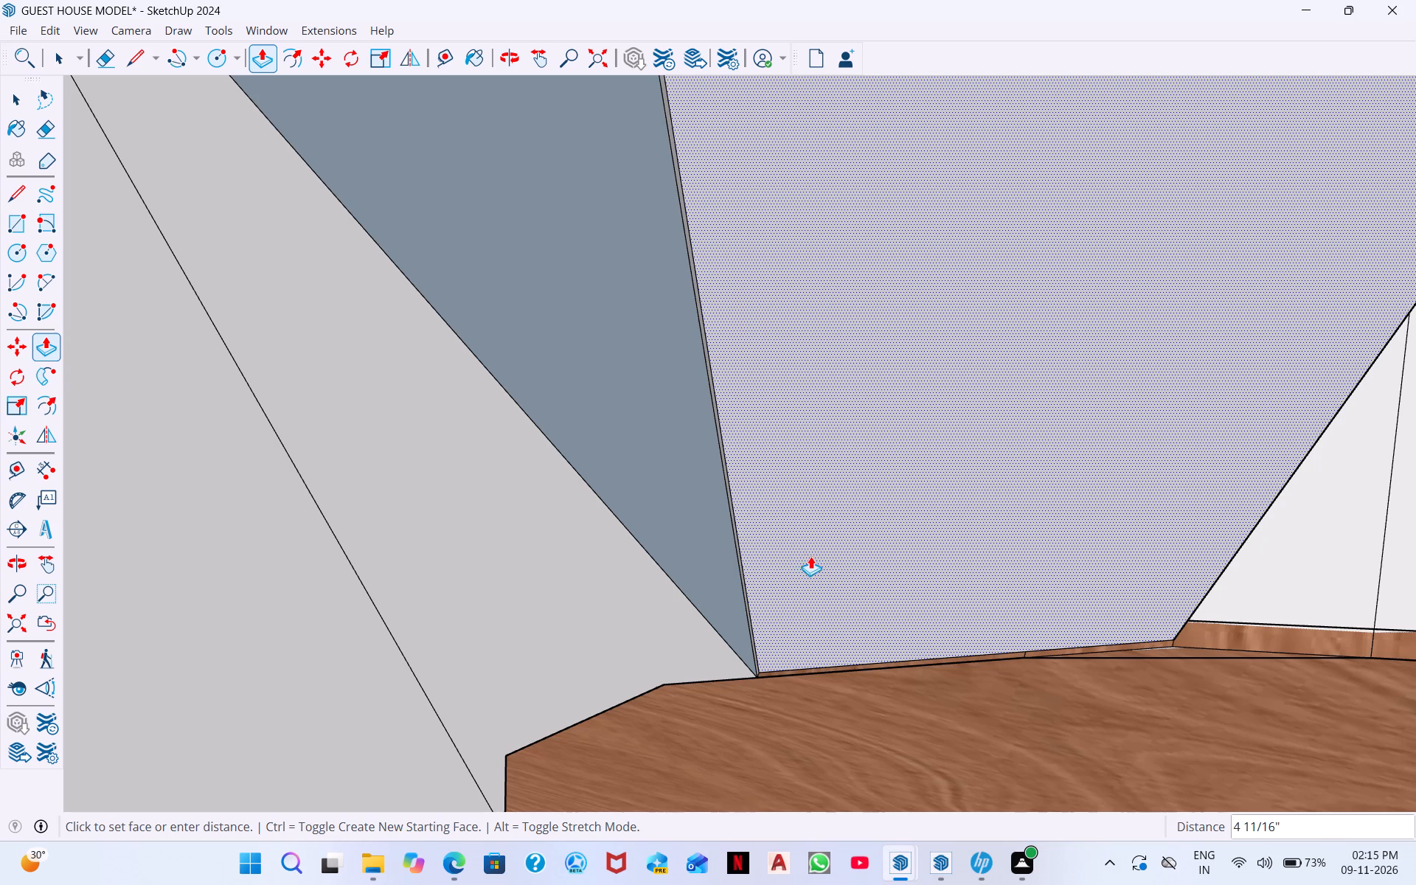
{"action": "left_click", "coordinate": [794, 592]}
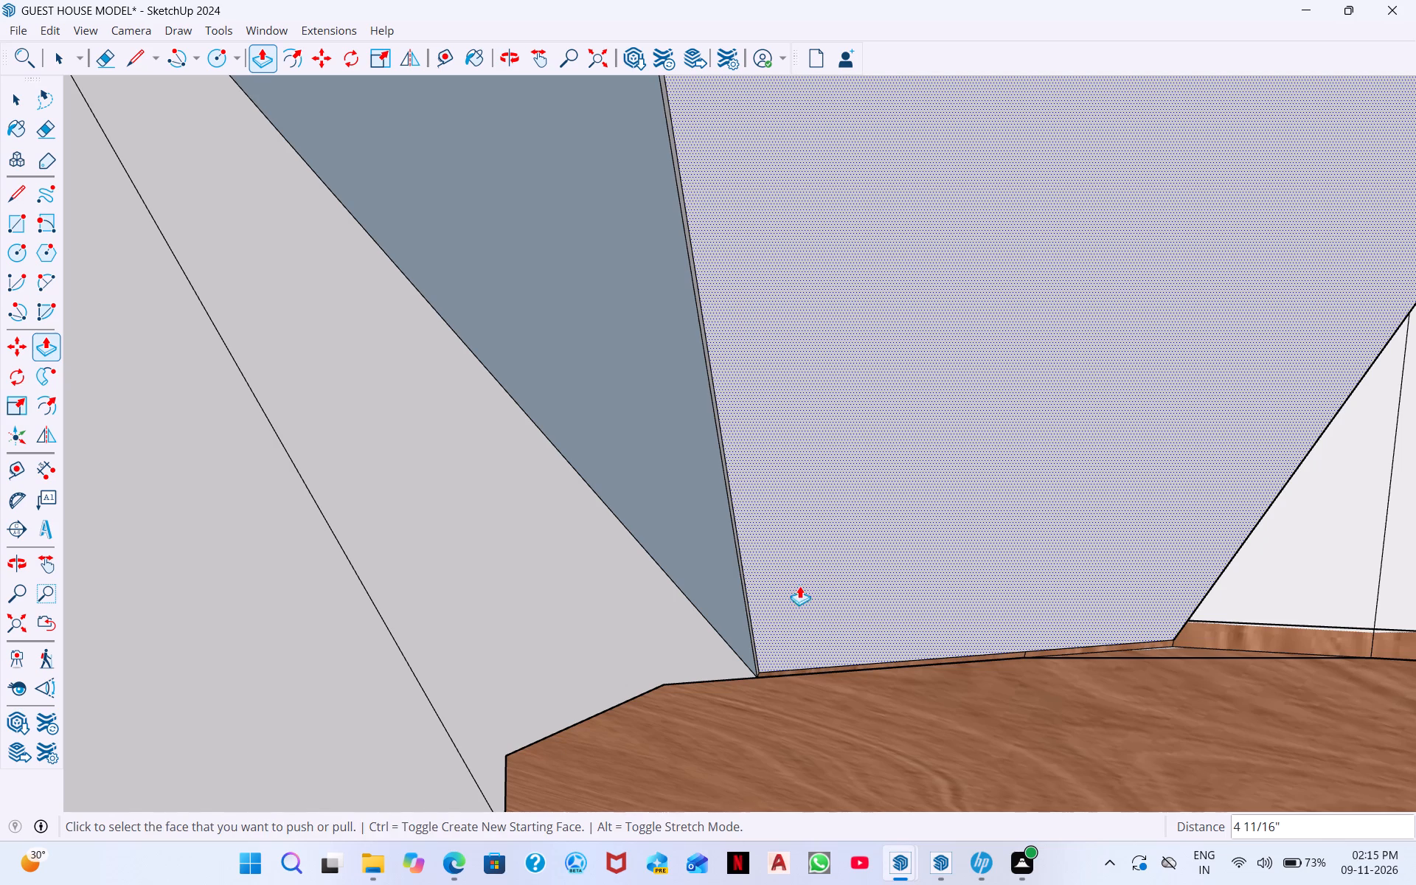
{"action": "middle_click_drag", "start_coordinate": [987, 562], "coordinate": [940, 657]}
{"action": "left_click", "coordinate": [930, 612]}
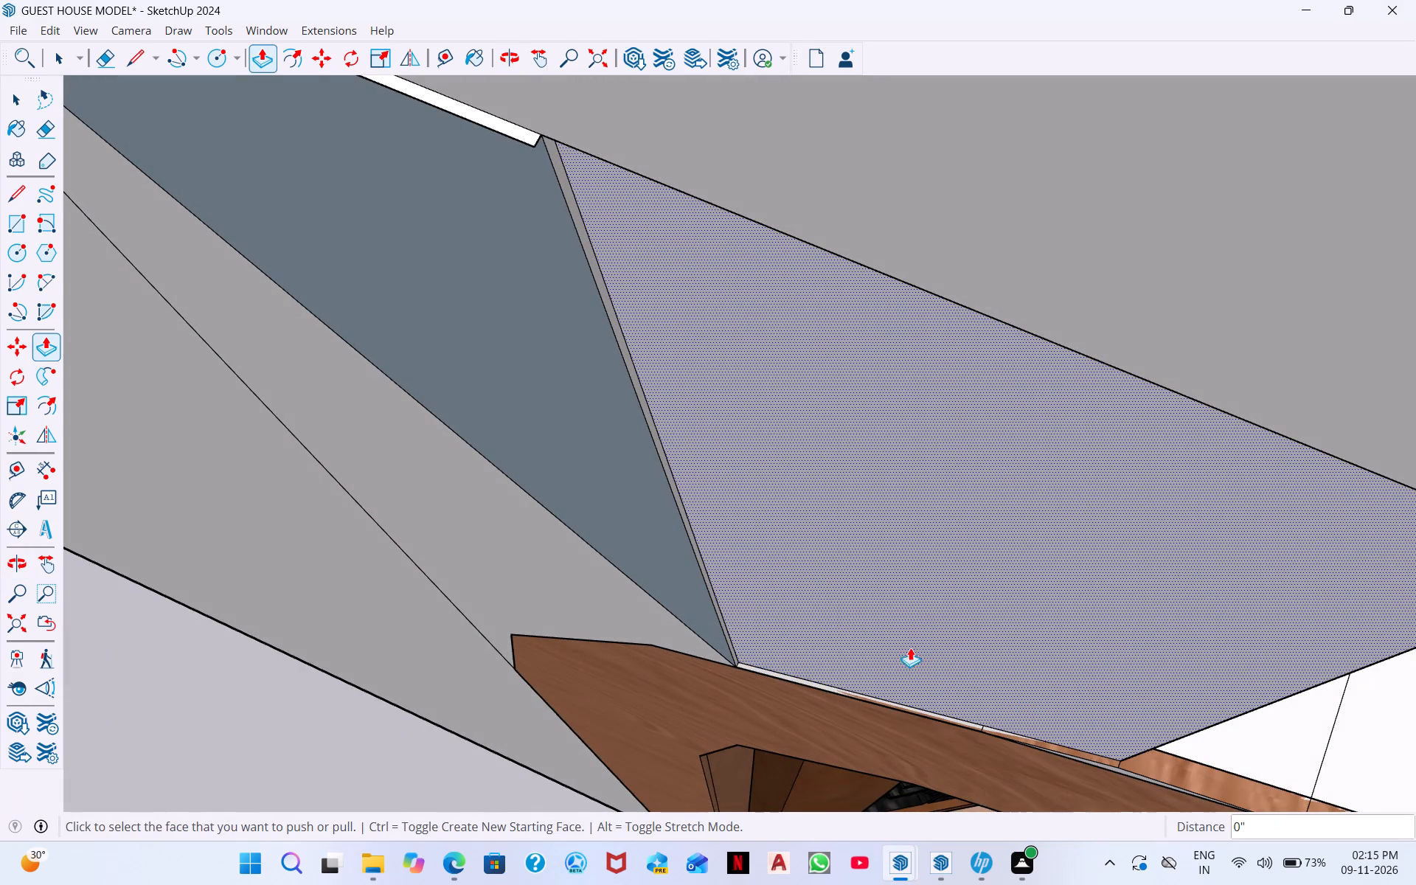
{"action": "left_click", "coordinate": [671, 233]}
{"action": "left_click", "coordinate": [650, 267]}
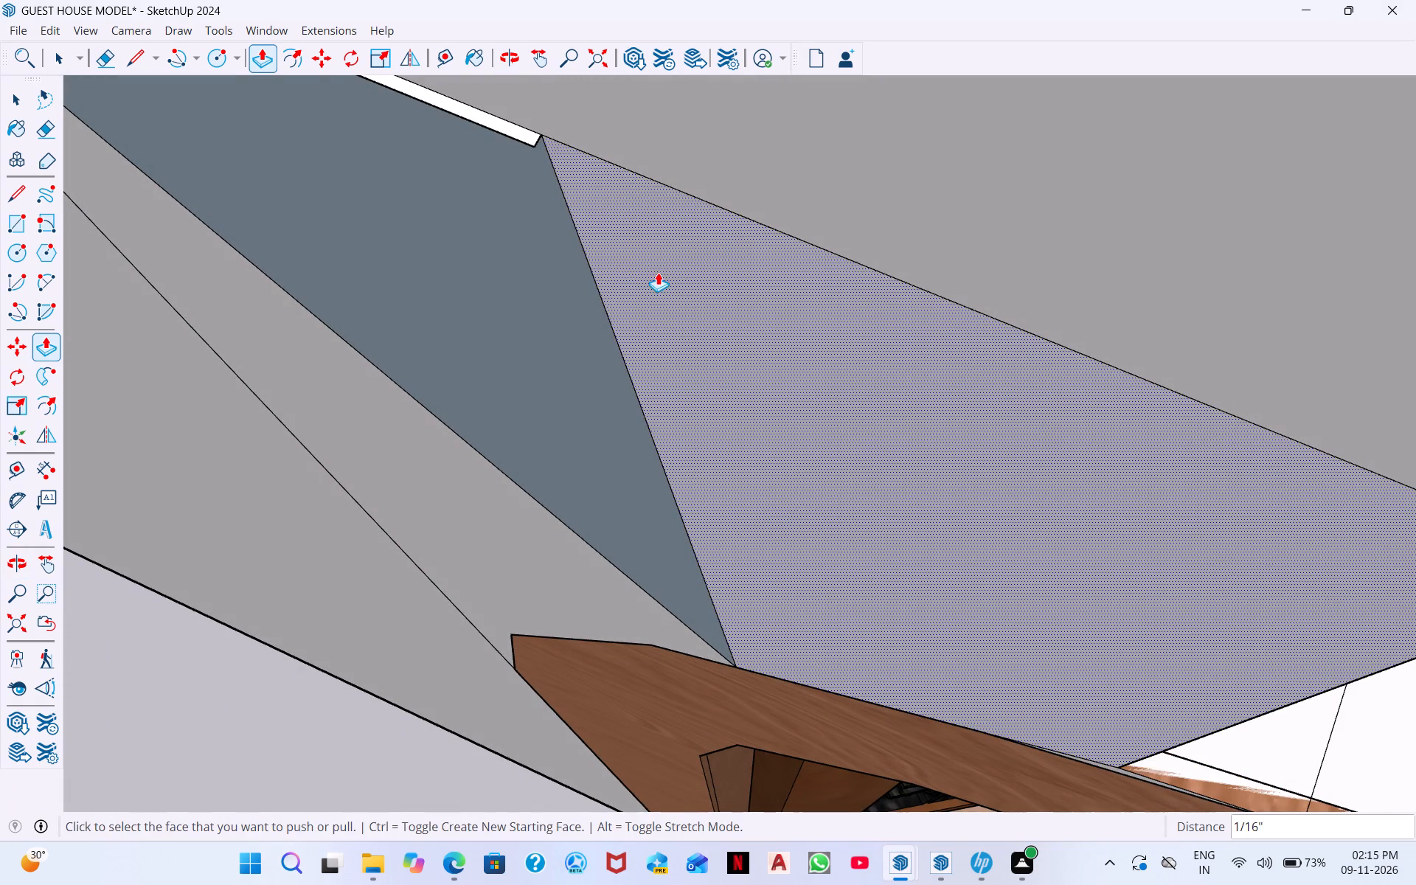
Examine the infill panels around the door arch from several angles, in the full house view and close up from outside.
{"action": "middle_click_drag", "start_coordinate": [653, 301], "coordinate": [667, 399]}
{"action": "middle_click_drag", "start_coordinate": [602, 434], "coordinate": [668, 226]}
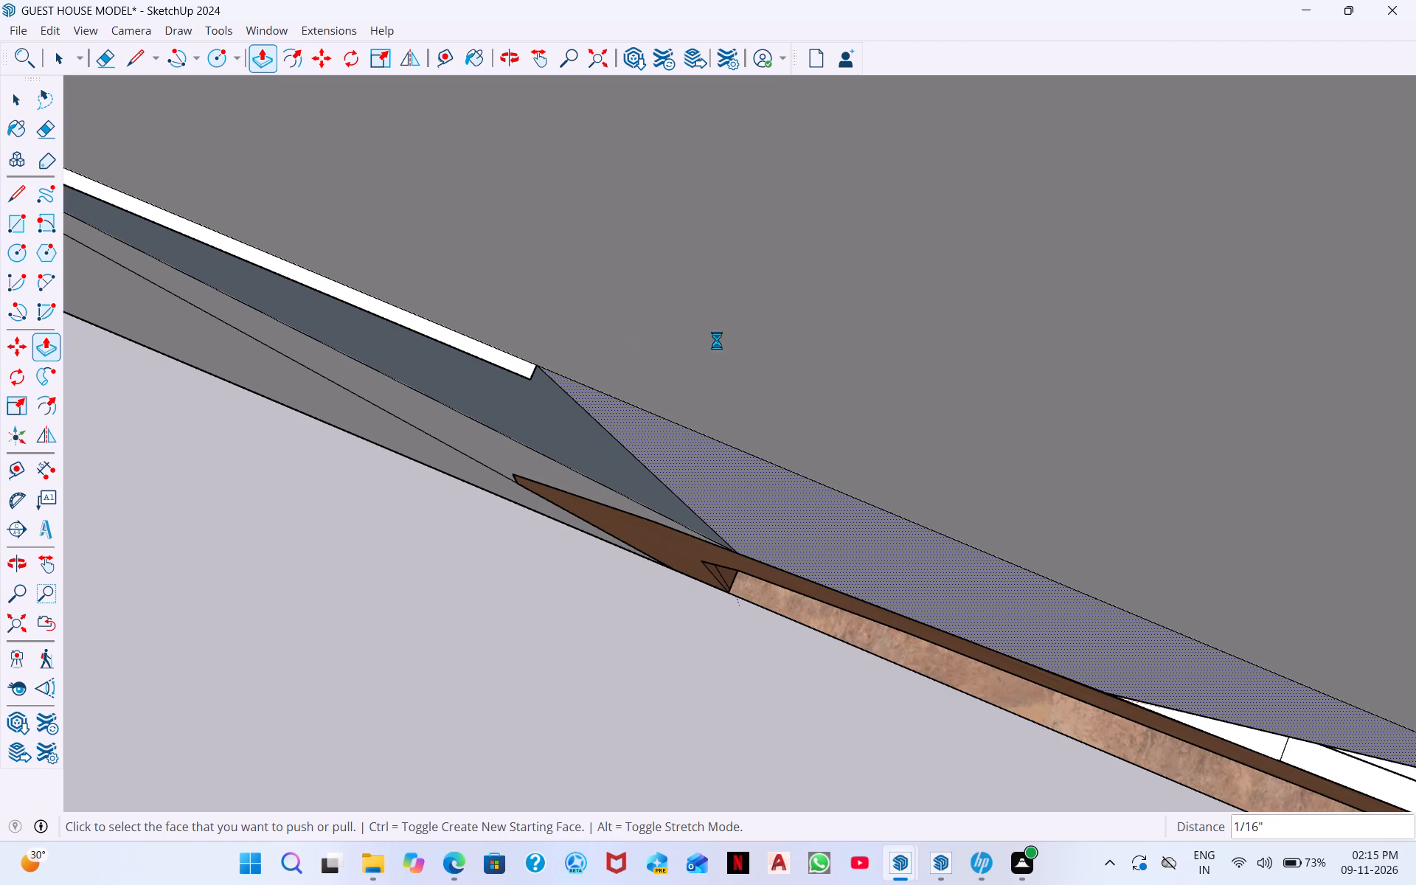
{"action": "middle_click_drag", "start_coordinate": [813, 541], "coordinate": [839, 250]}
{"action": "scroll", "coordinate": [1003, 359], "scroll_direction": "down", "scroll_amount": 4}
{"action": "middle_click_drag", "start_coordinate": [1378, 352], "coordinate": [1330, 398]}
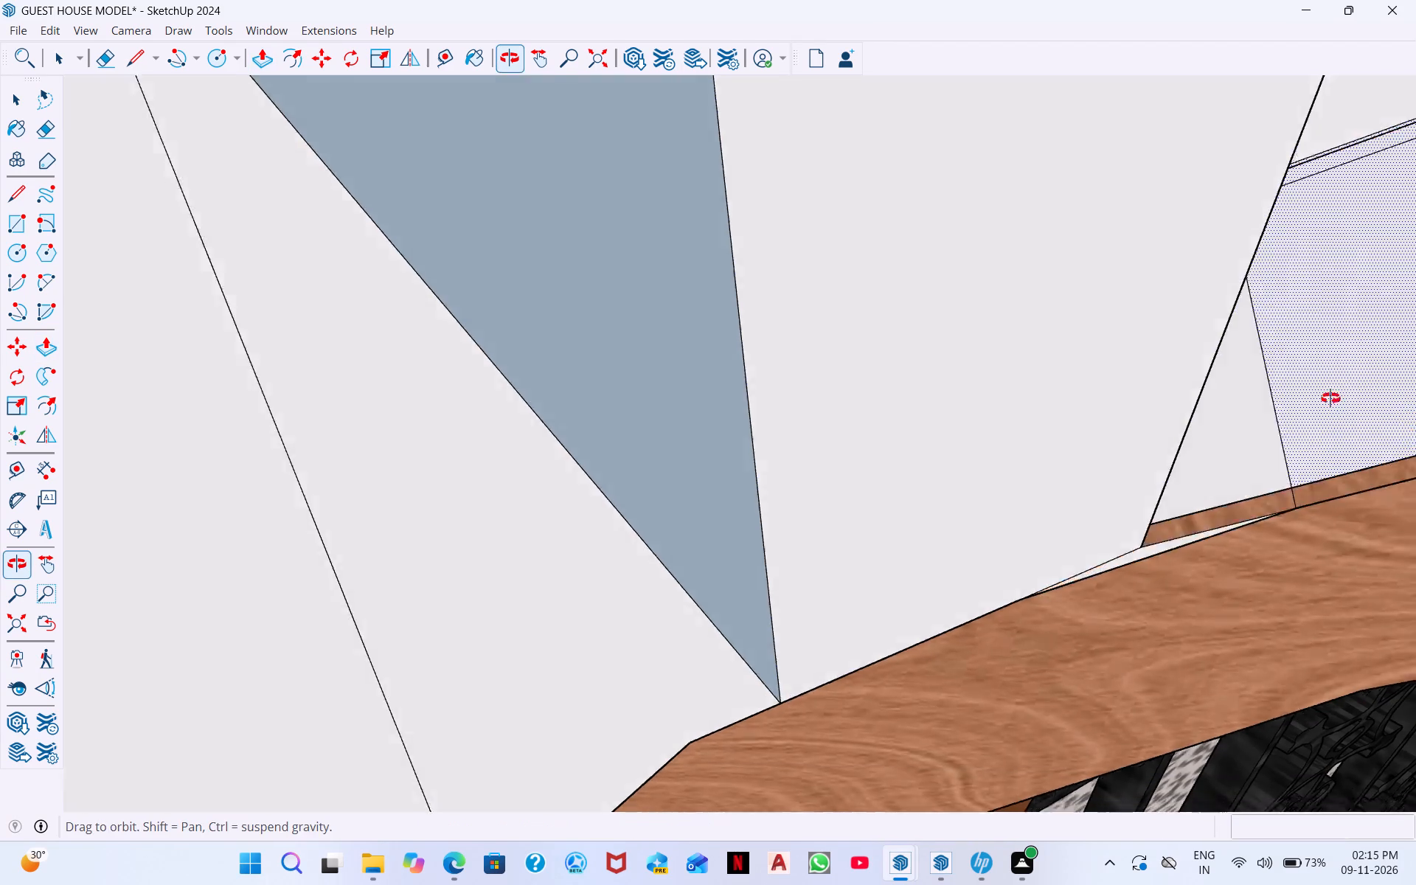
{"action": "middle_click_drag", "start_coordinate": [1330, 398], "coordinate": [822, 267]}
{"action": "scroll", "coordinate": [836, 257], "scroll_direction": "down", "scroll_amount": 1}
{"action": "middle_click_drag", "start_coordinate": [889, 277], "coordinate": [1322, 221]}
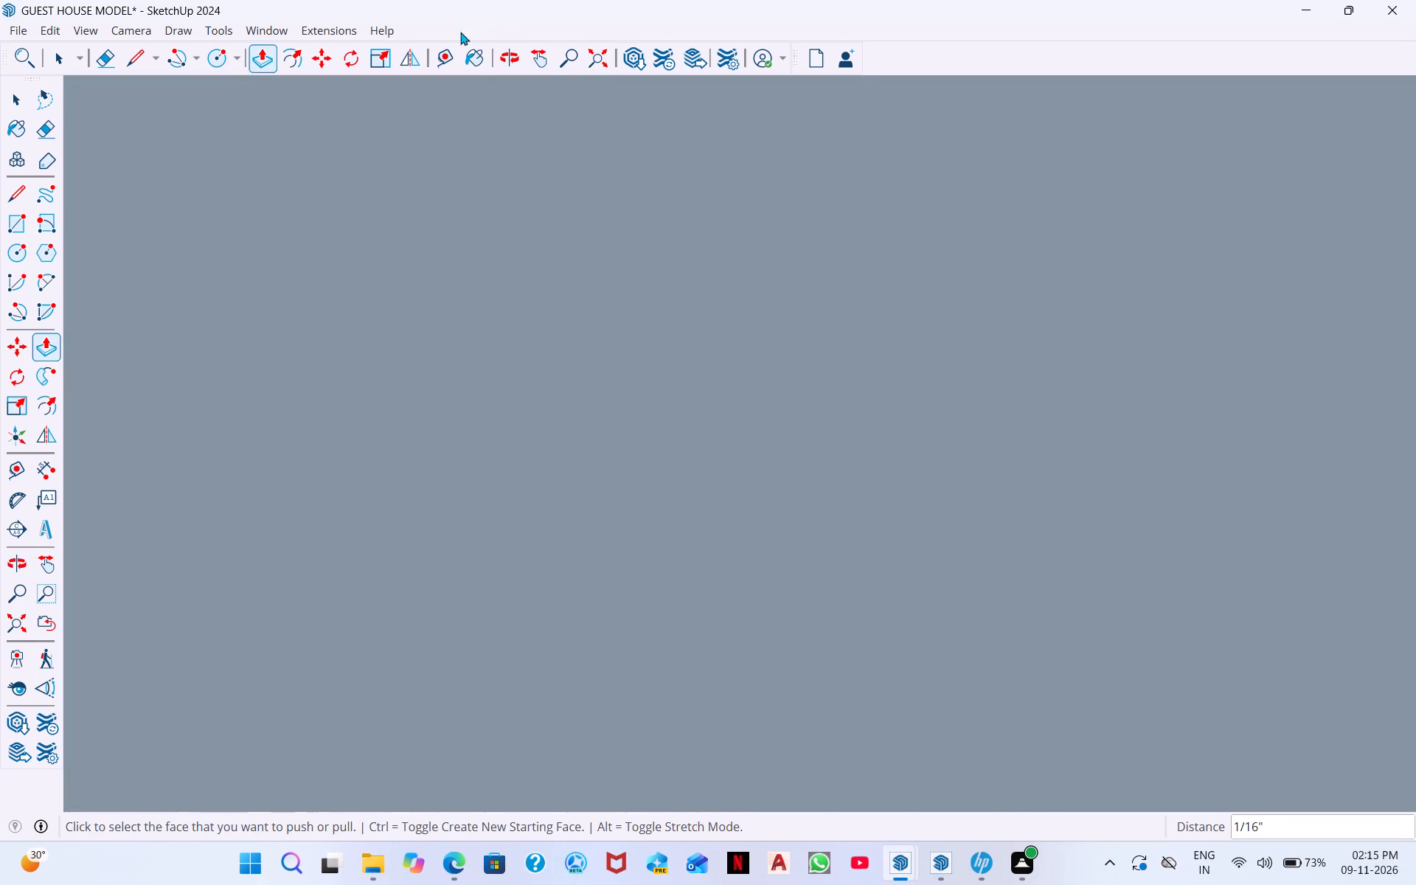
{"action": "left_click", "coordinate": [604, 59]}
{"action": "middle_click_drag", "start_coordinate": [560, 296], "coordinate": [614, 298]}
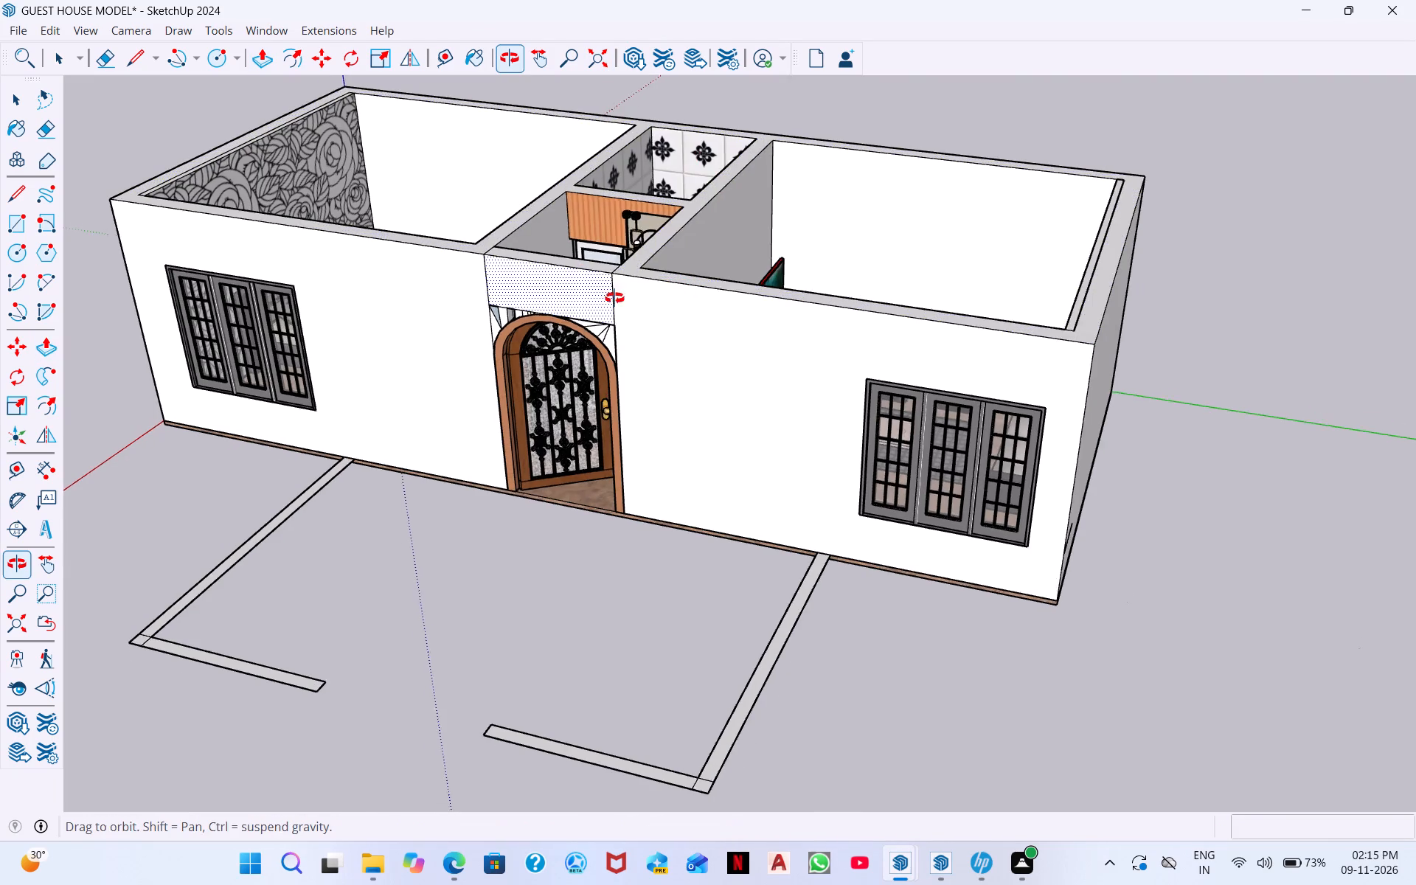
{"action": "middle_click_drag", "start_coordinate": [614, 298], "coordinate": [785, 248]}
{"action": "scroll", "coordinate": [555, 344], "scroll_direction": "up", "scroll_amount": 10}
{"action": "scroll", "coordinate": [487, 391], "scroll_direction": "up", "scroll_amount": 1}
{"action": "middle_click_drag", "start_coordinate": [487, 391], "coordinate": [499, 313]}
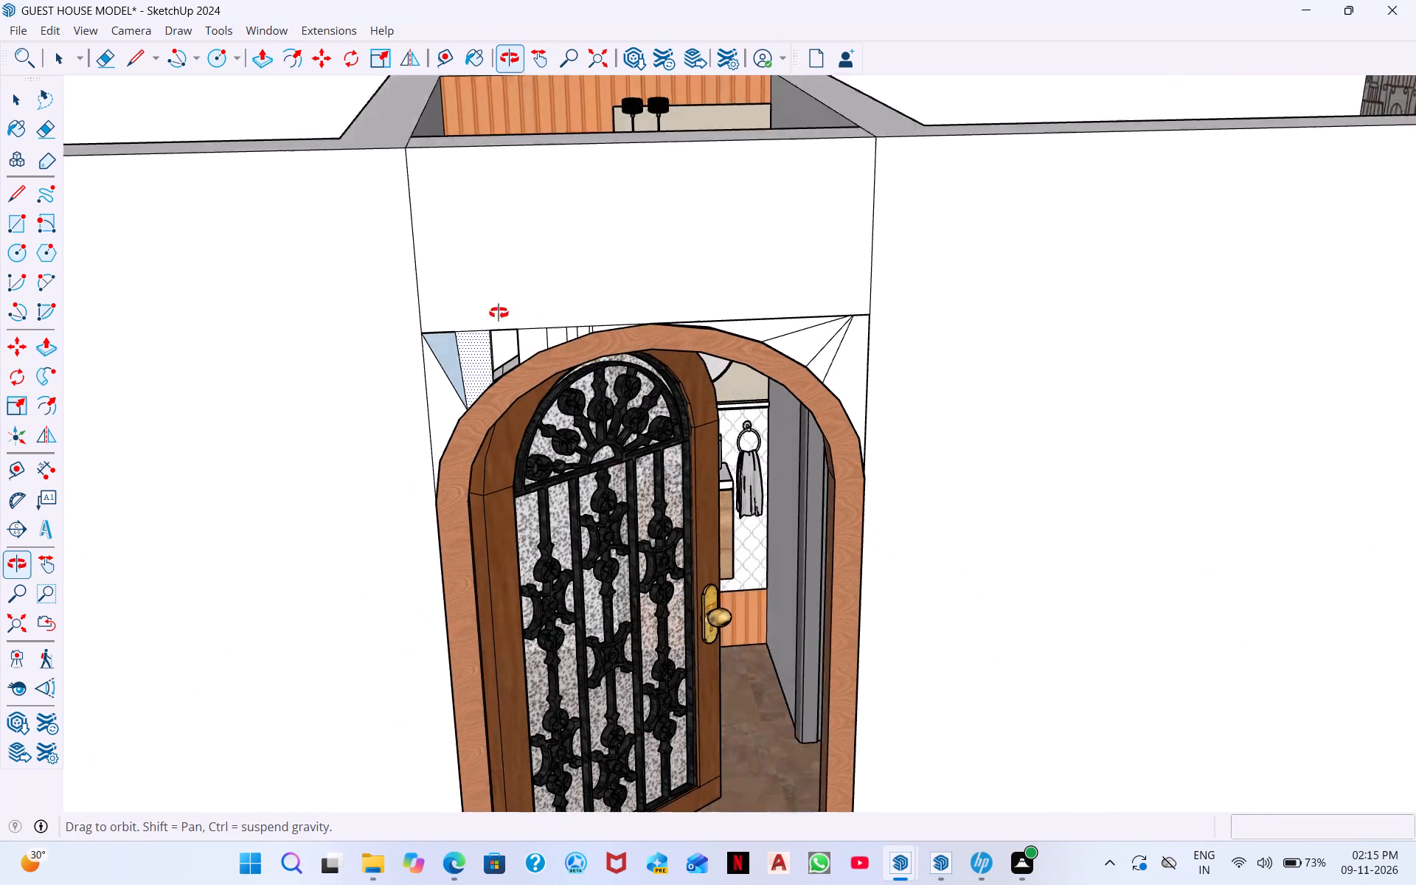
Erase the edges of the thin strip along the top of the triangular infill panel beside the door arch.
{"action": "middle_click_drag", "start_coordinate": [499, 313], "coordinate": [496, 282]}
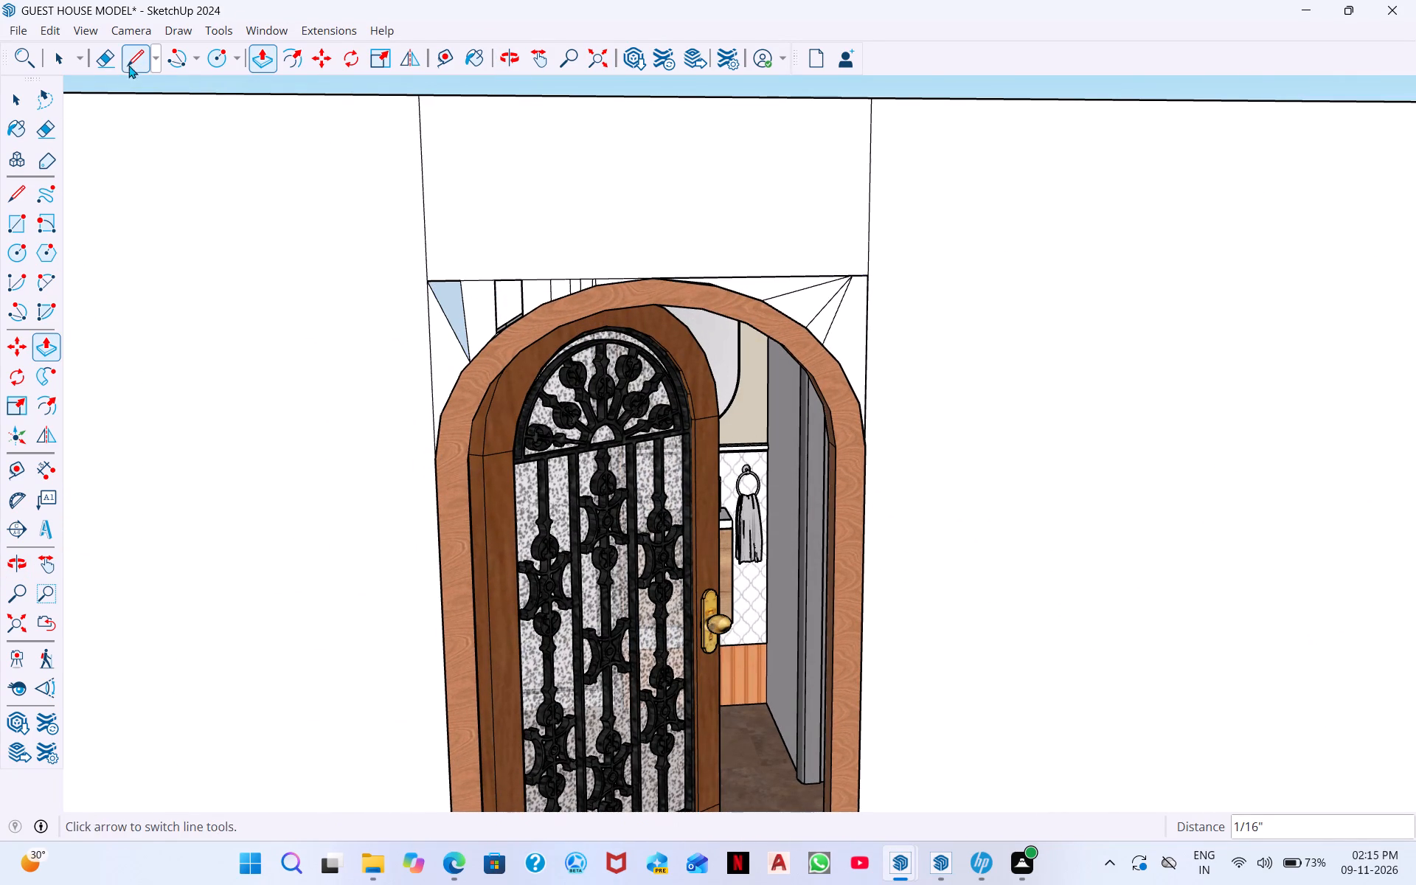
{"action": "left_click", "coordinate": [104, 60]}
{"action": "scroll", "coordinate": [649, 373], "scroll_direction": "up", "scroll_amount": 4}
{"action": "scroll", "coordinate": [327, 211], "scroll_direction": "up", "scroll_amount": 4}
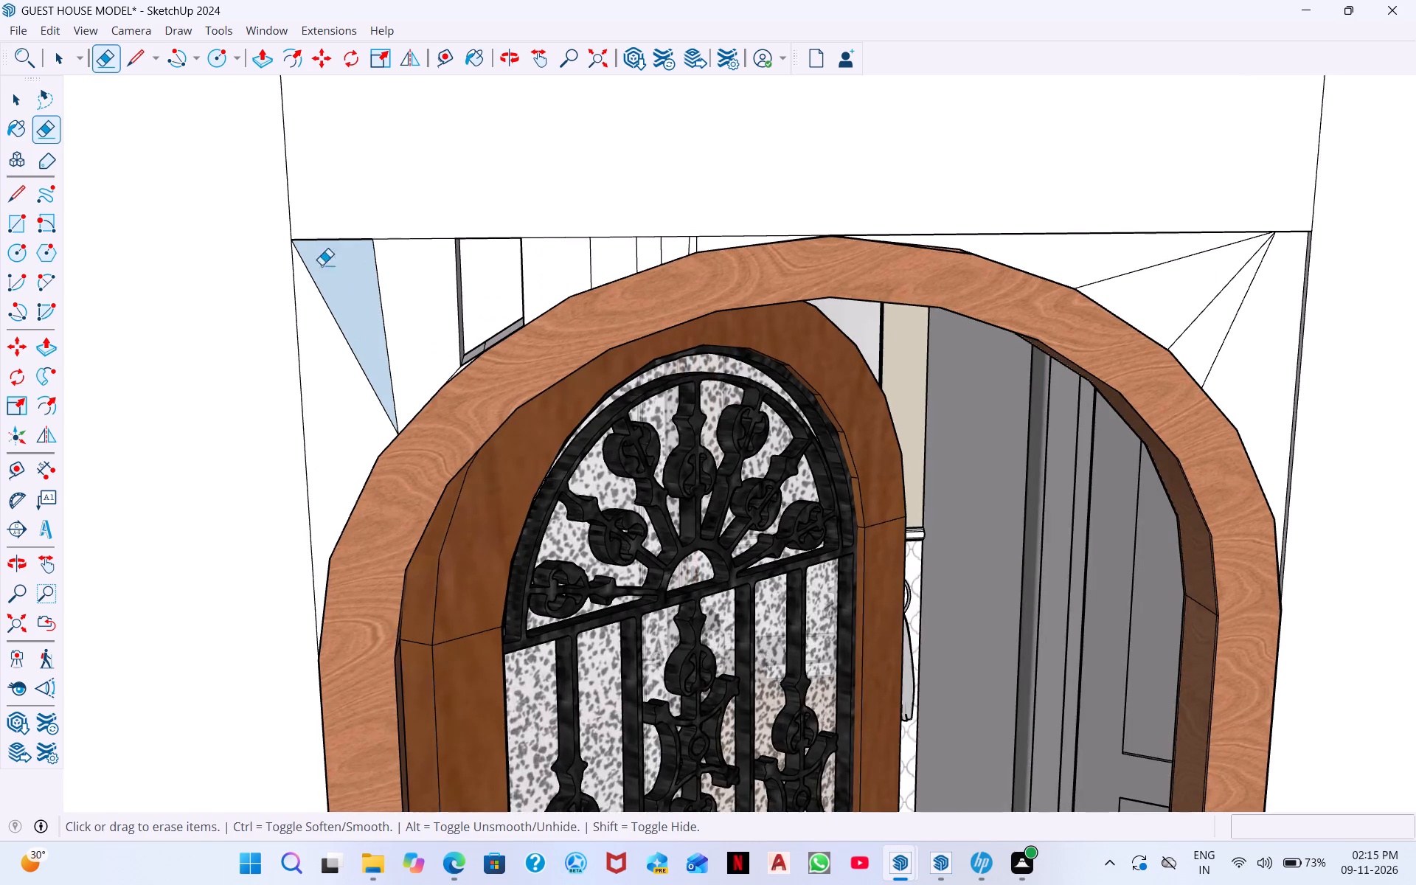
{"action": "middle_click_drag", "start_coordinate": [373, 313], "coordinate": [451, 479]}
{"action": "middle_click_drag", "start_coordinate": [443, 510], "coordinate": [550, 763]}
{"action": "middle_click_drag", "start_coordinate": [549, 773], "coordinate": [555, 704]}
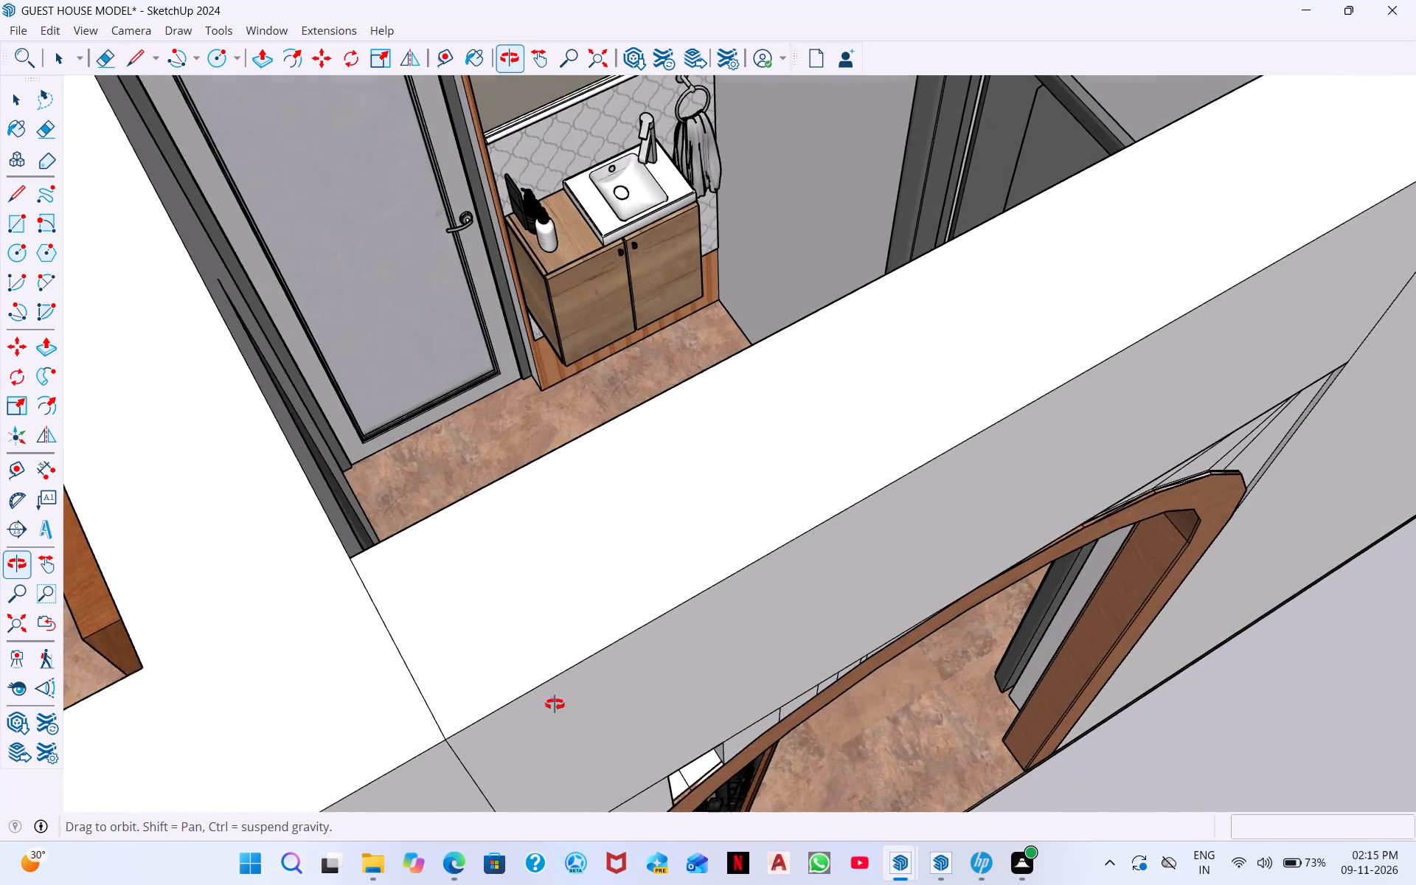
{"action": "middle_click_drag", "start_coordinate": [555, 704], "coordinate": [563, 479]}
{"action": "scroll", "coordinate": [566, 459], "scroll_direction": "down", "scroll_amount": 7}
{"action": "middle_click_drag", "start_coordinate": [551, 549], "coordinate": [825, 568]}
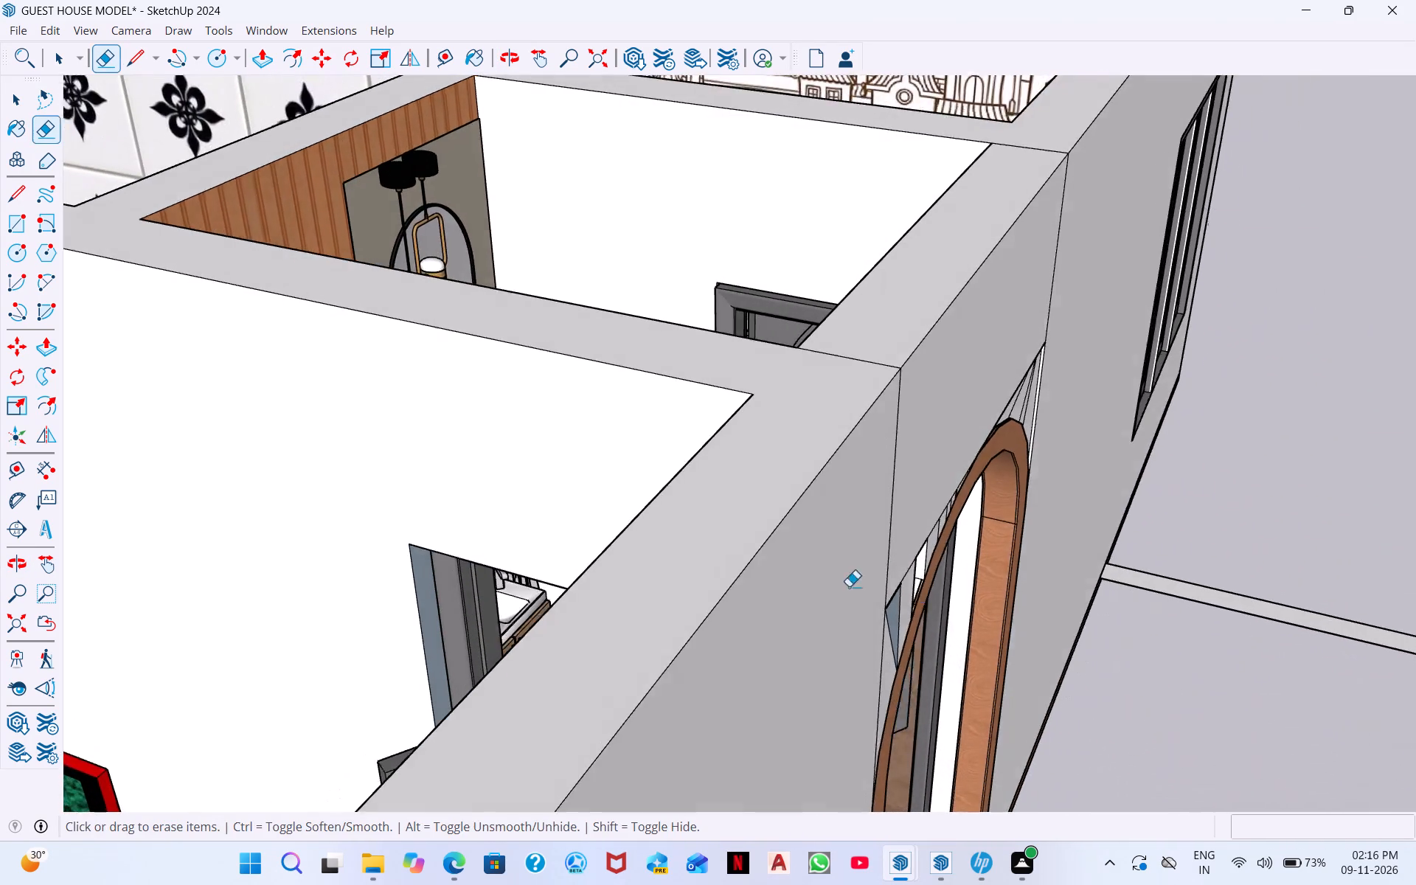
{"action": "scroll", "coordinate": [860, 560], "scroll_direction": "up", "scroll_amount": 8}
{"action": "middle_click_drag", "start_coordinate": [987, 657], "coordinate": [562, 549]}
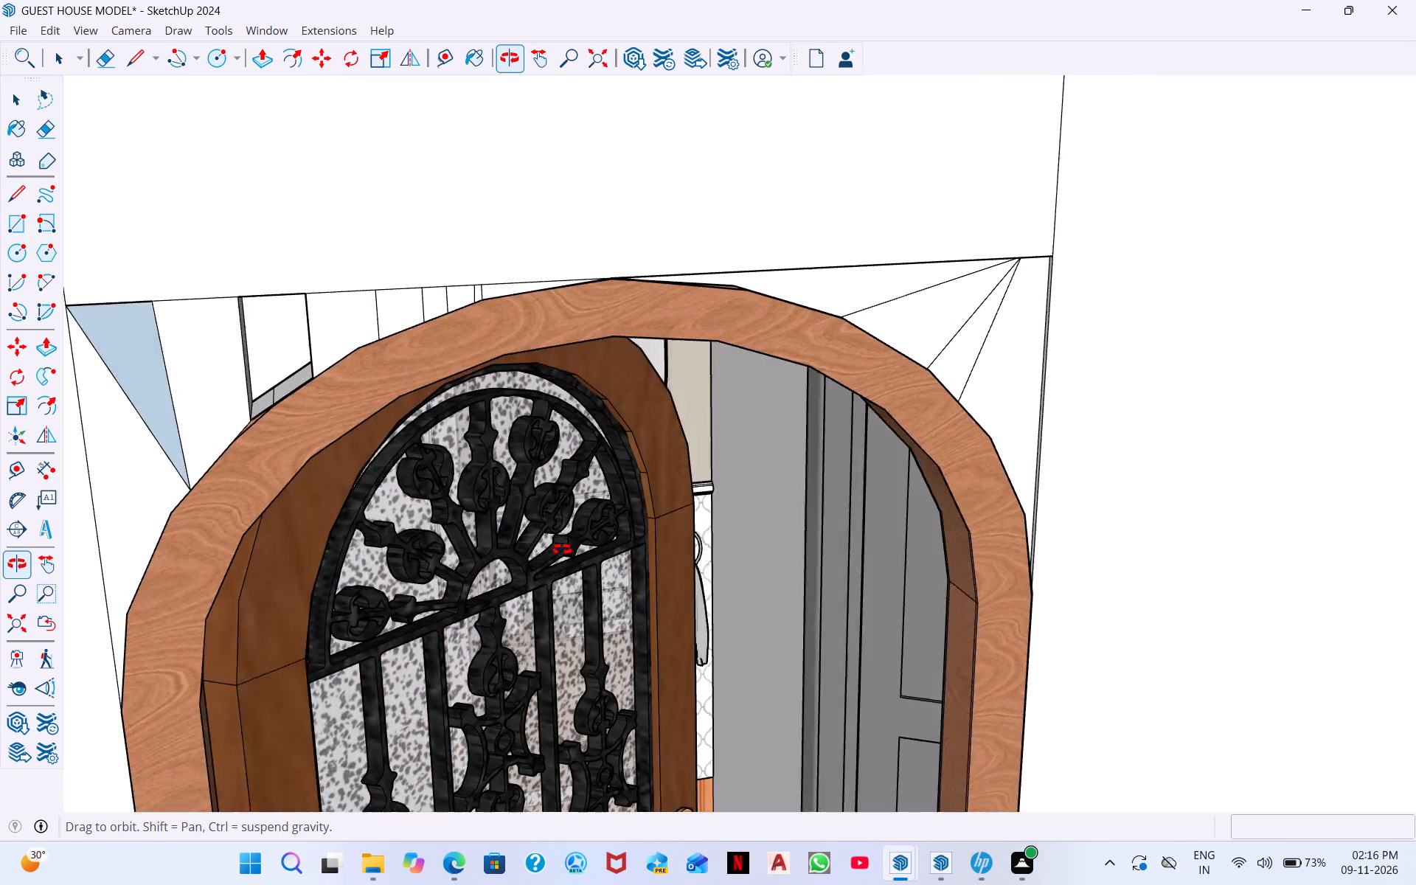
{"action": "middle_click_drag", "start_coordinate": [562, 549], "coordinate": [910, 642]}
{"action": "scroll", "coordinate": [727, 639], "scroll_direction": "up", "scroll_amount": 6}
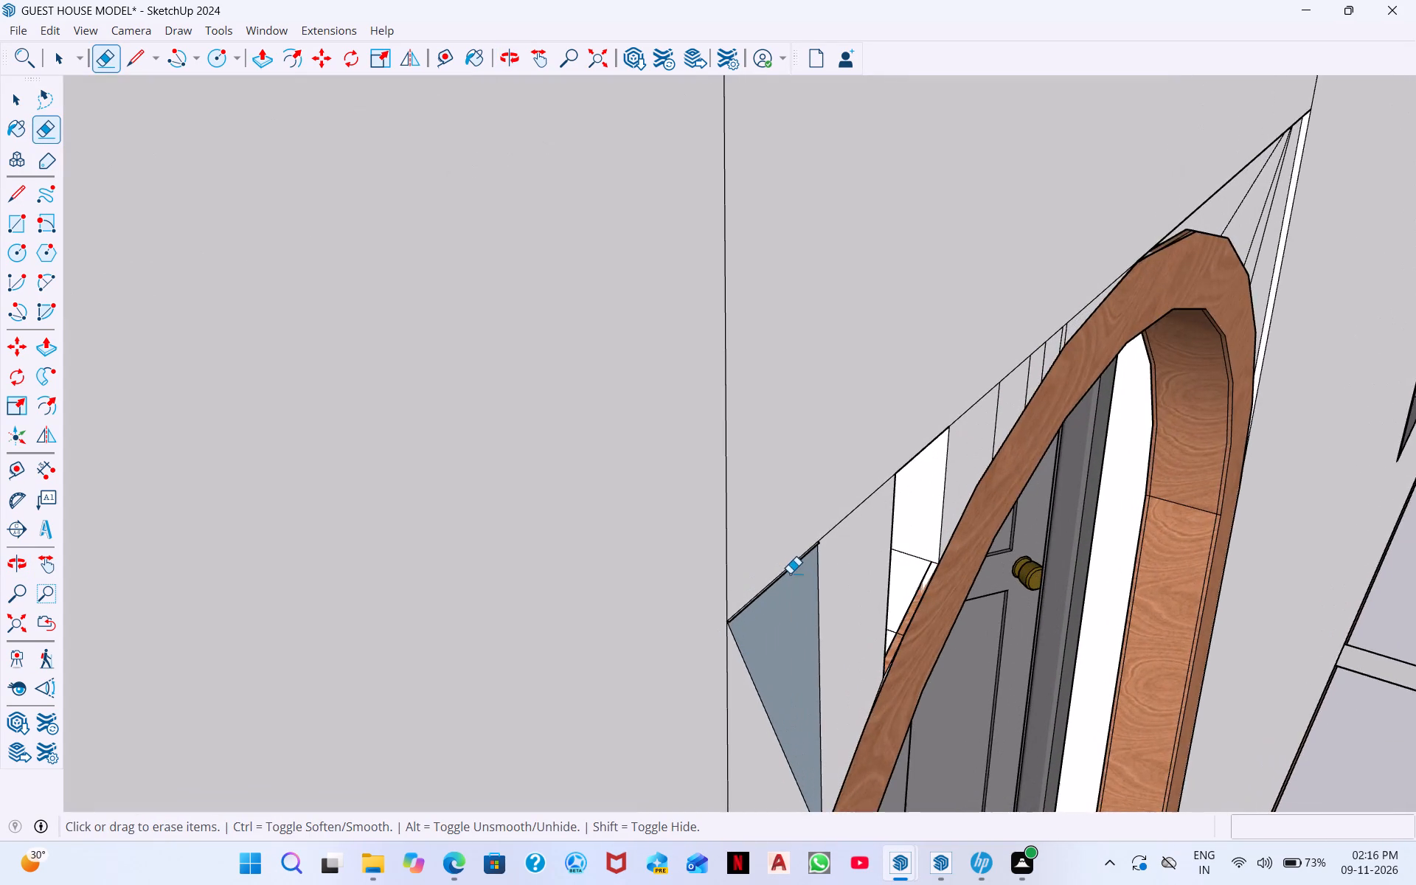
{"action": "scroll", "coordinate": [785, 575], "scroll_direction": "up", "scroll_amount": 9}
{"action": "middle_click_drag", "start_coordinate": [752, 558], "coordinate": [785, 622]}
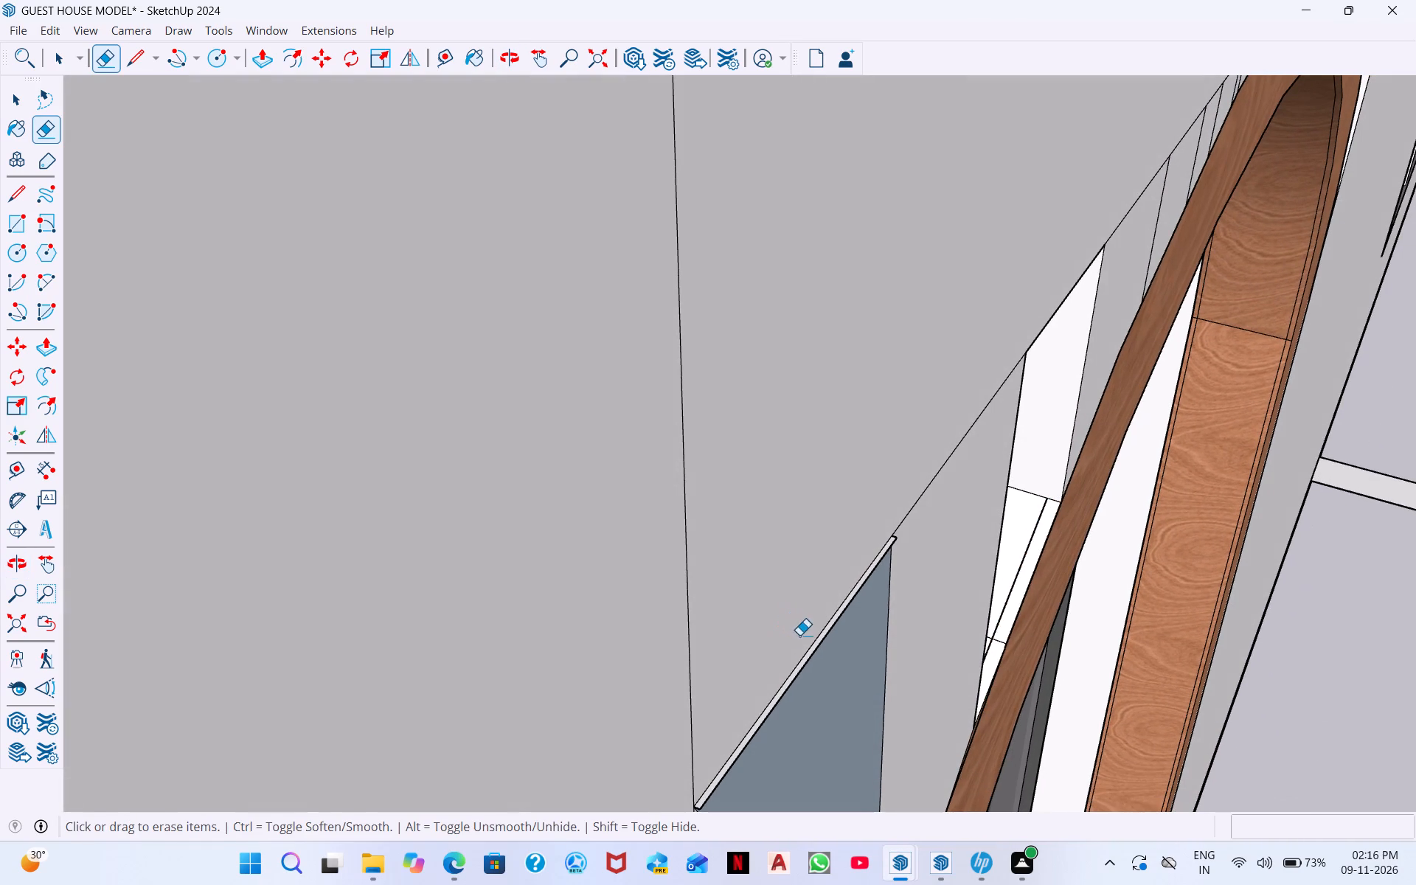
{"action": "left_click", "coordinate": [805, 661]}
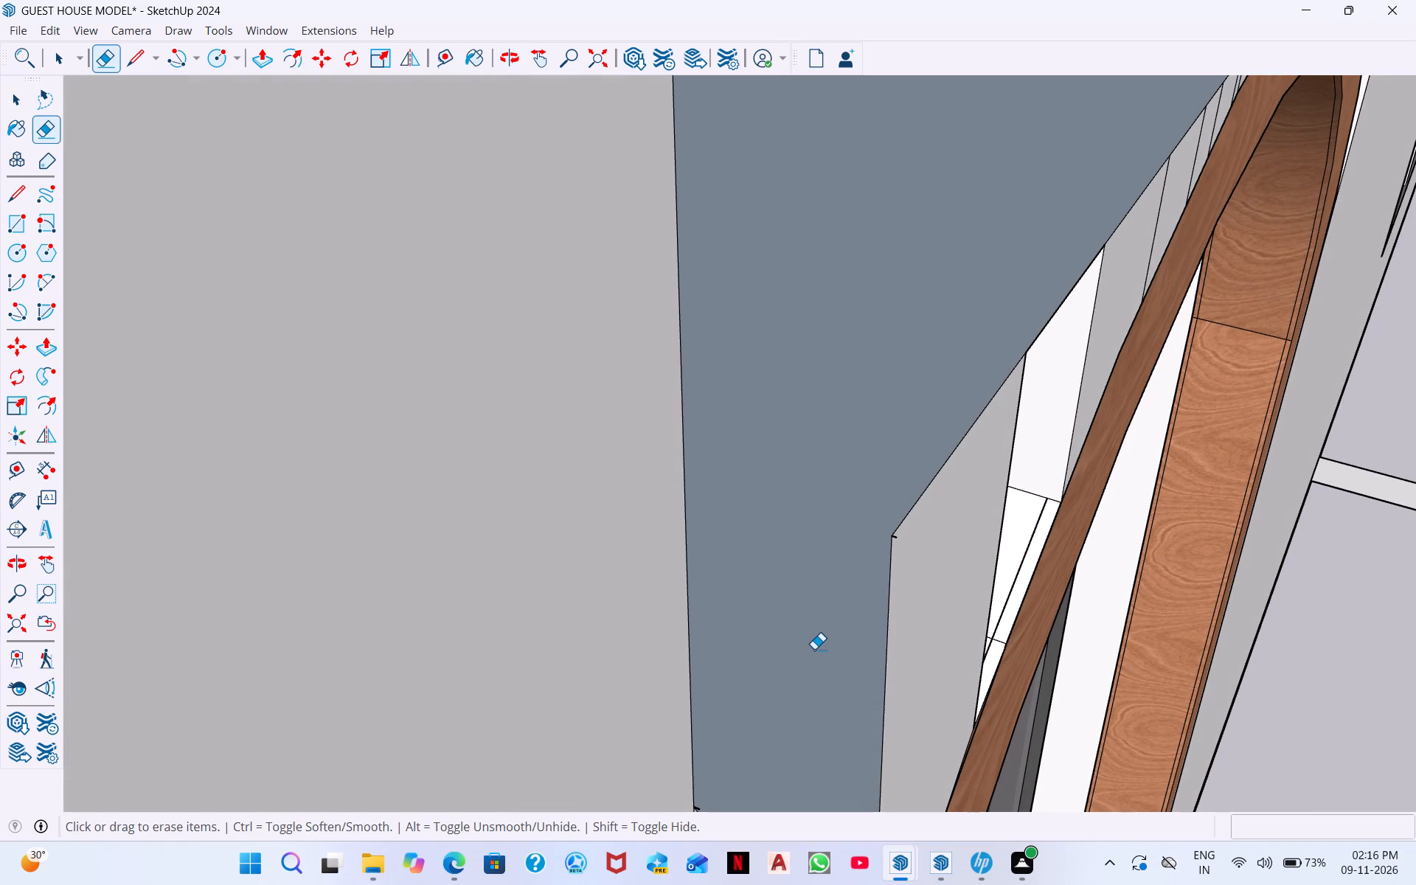
{"action": "key", "text": "ctrl+z"}
{"action": "scroll", "coordinate": [892, 578], "scroll_direction": "up", "scroll_amount": 11}
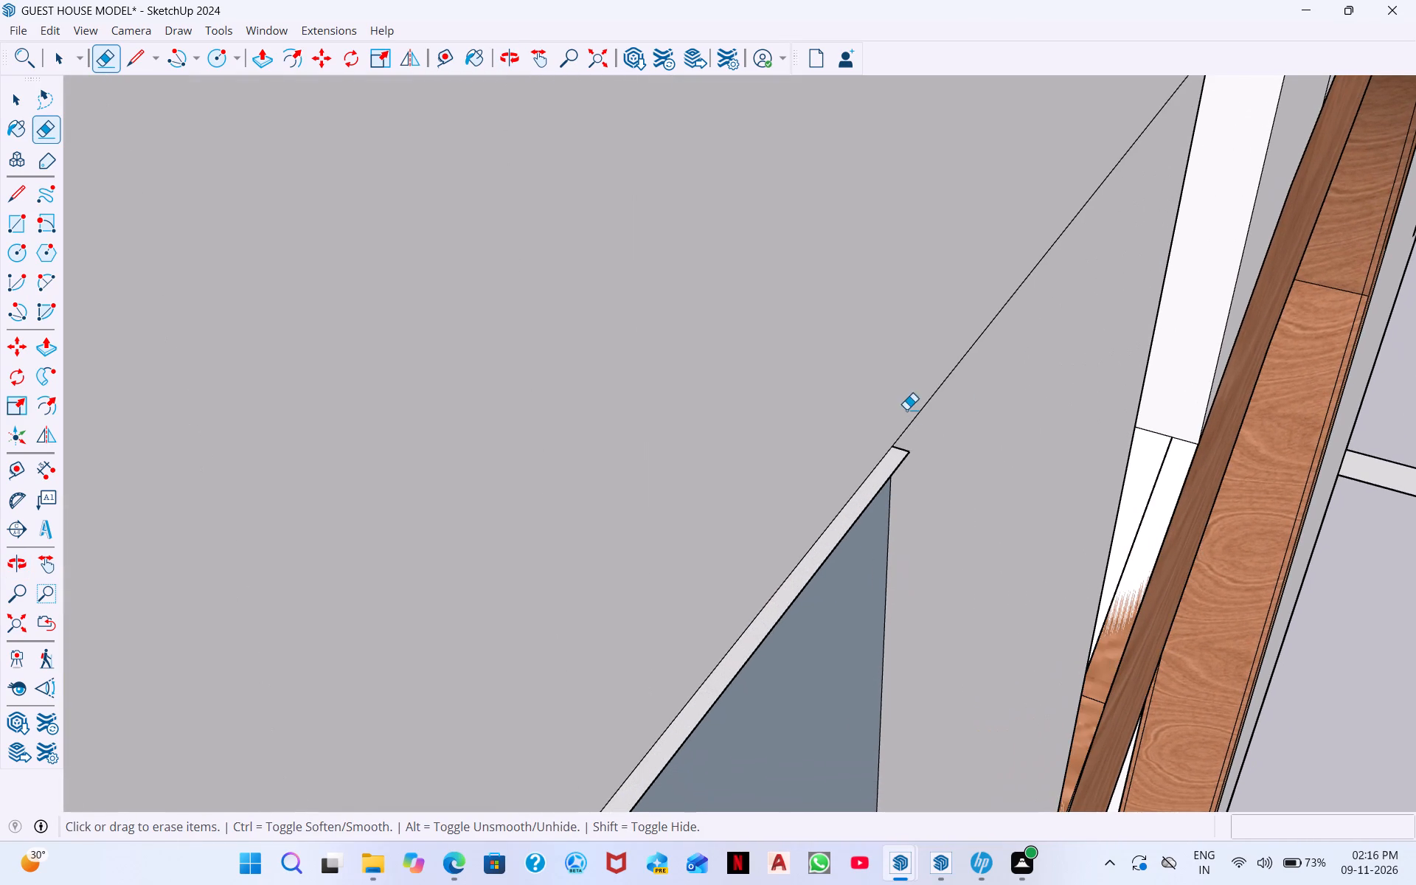
{"action": "left_click", "coordinate": [898, 459]}
{"action": "left_click", "coordinate": [910, 451]}
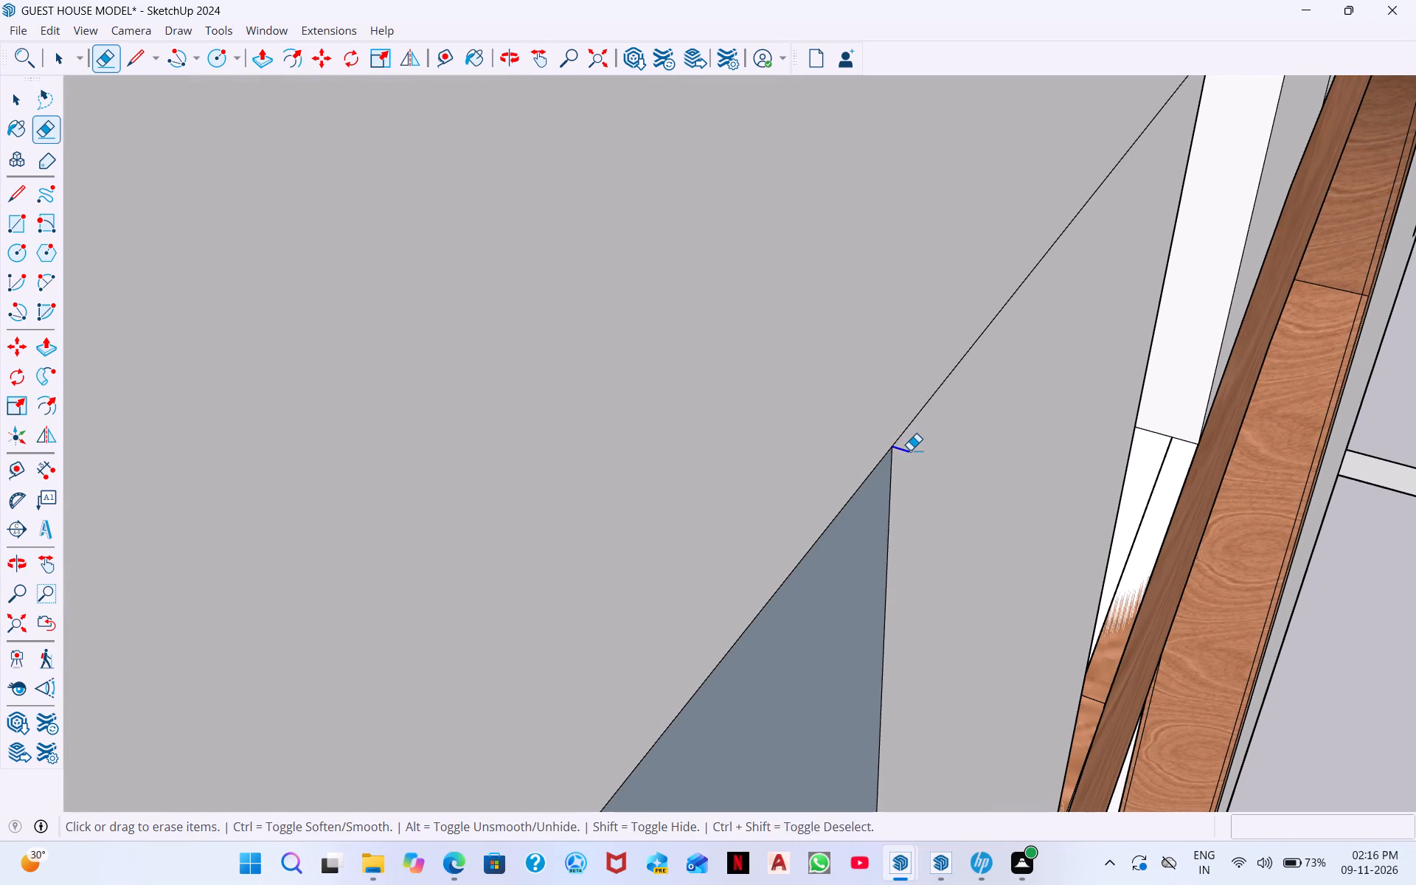
Erase the short stray edge at the outer upper corner of the triangular infill panel.
{"action": "scroll", "coordinate": [851, 515], "scroll_direction": "down", "scroll_amount": 7}
{"action": "middle_click_drag", "start_coordinate": [738, 628], "coordinate": [800, 442]}
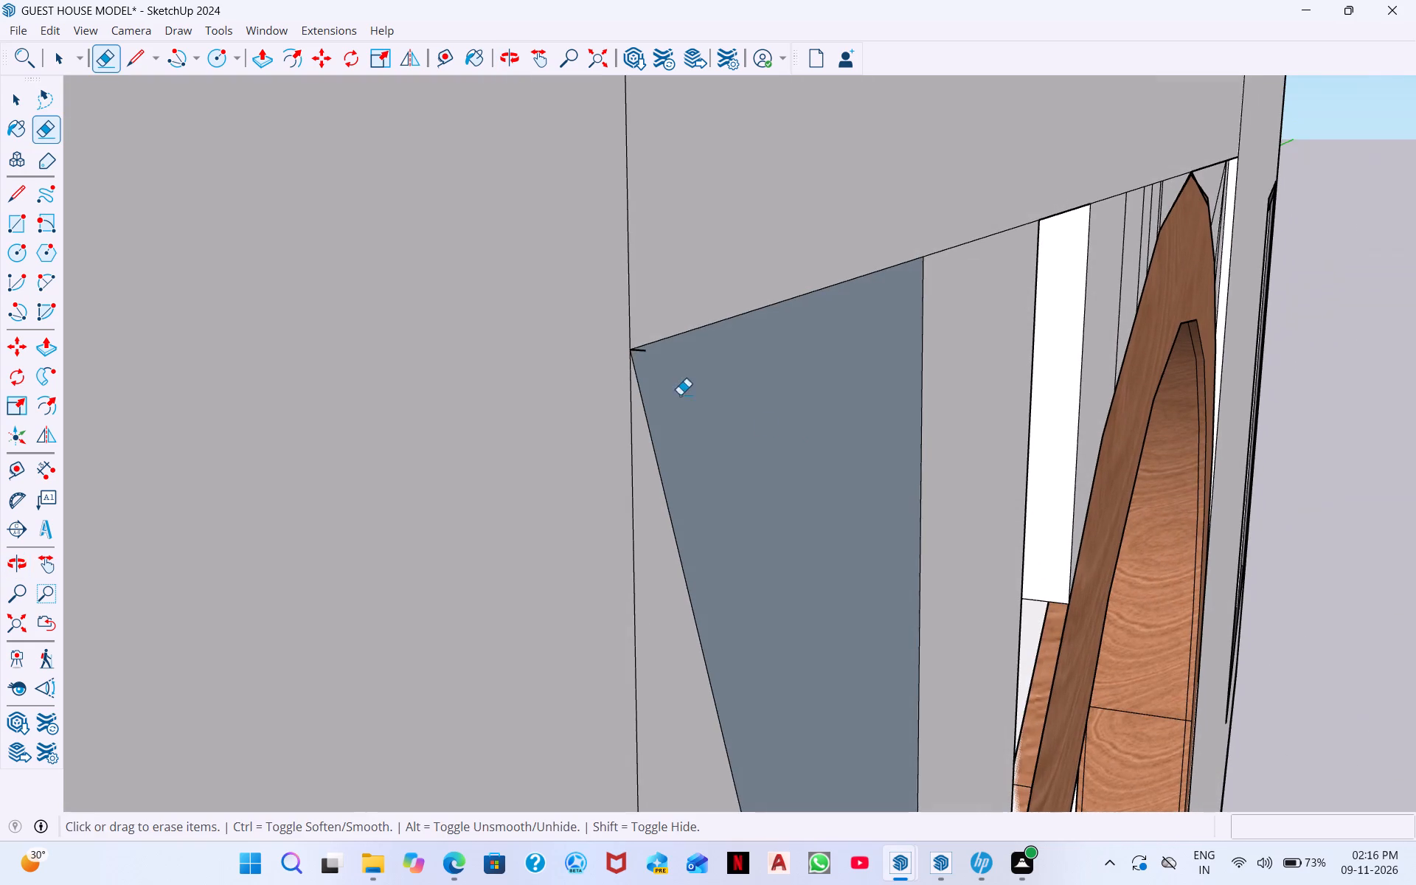
{"action": "left_click", "coordinate": [642, 348]}
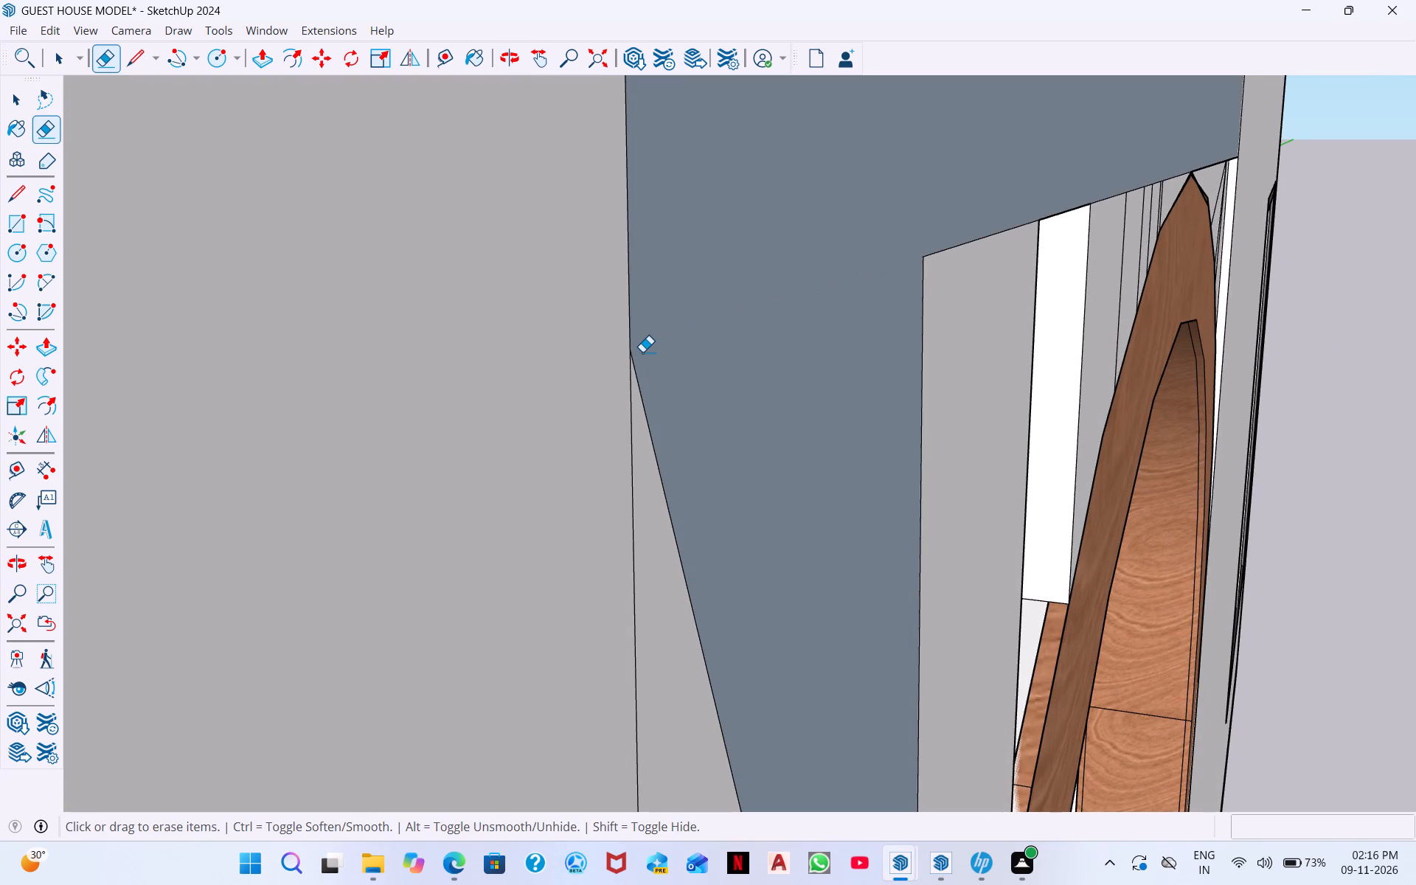
{"action": "key", "text": "ctrl+z"}
{"action": "scroll", "coordinate": [632, 352], "scroll_direction": "up", "scroll_amount": 6}
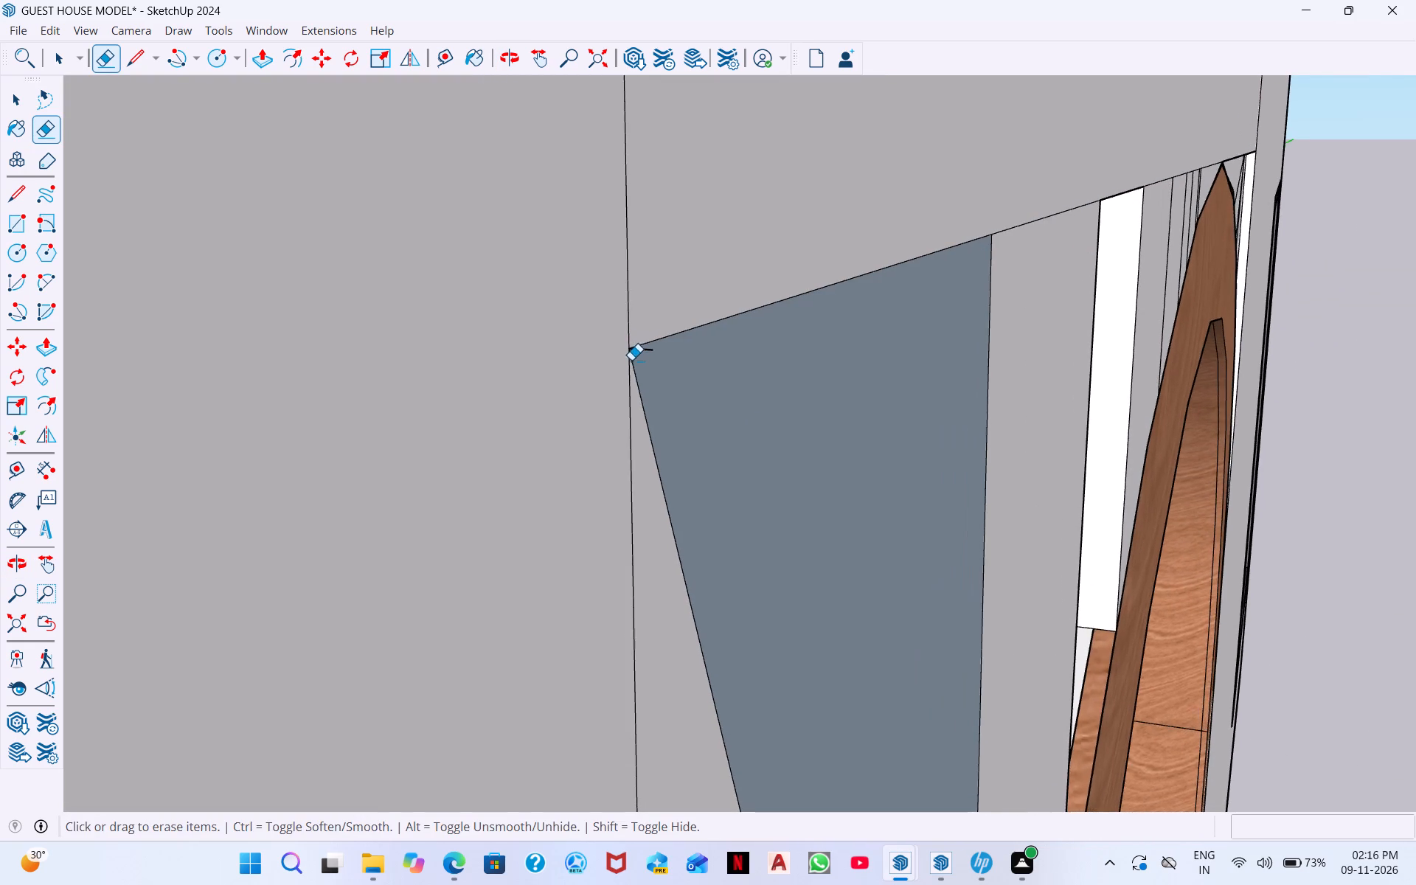
{"action": "scroll", "coordinate": [631, 360], "scroll_direction": "up", "scroll_amount": 2}
{"action": "left_click", "coordinate": [663, 345]}
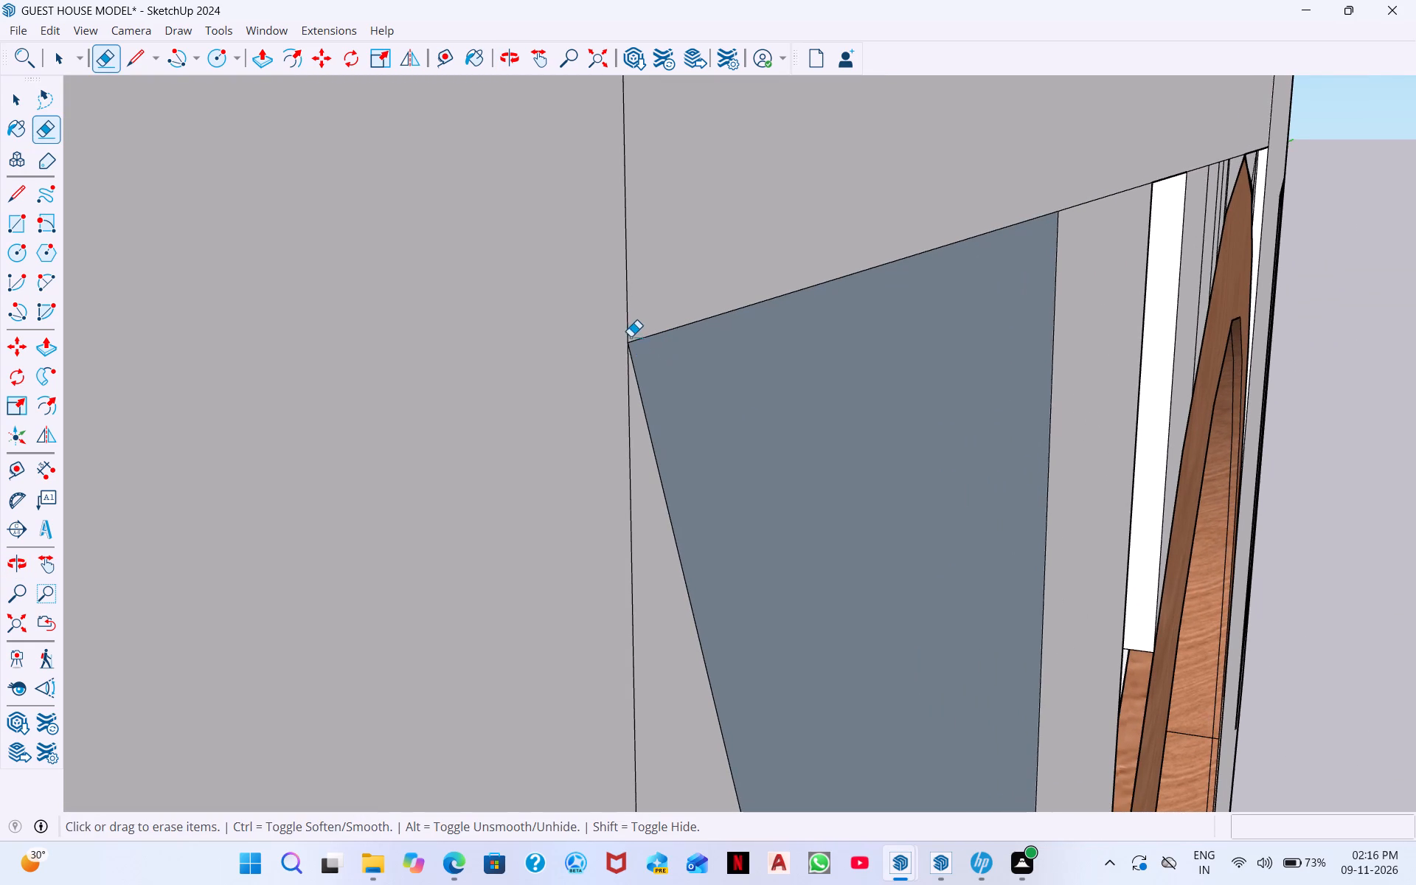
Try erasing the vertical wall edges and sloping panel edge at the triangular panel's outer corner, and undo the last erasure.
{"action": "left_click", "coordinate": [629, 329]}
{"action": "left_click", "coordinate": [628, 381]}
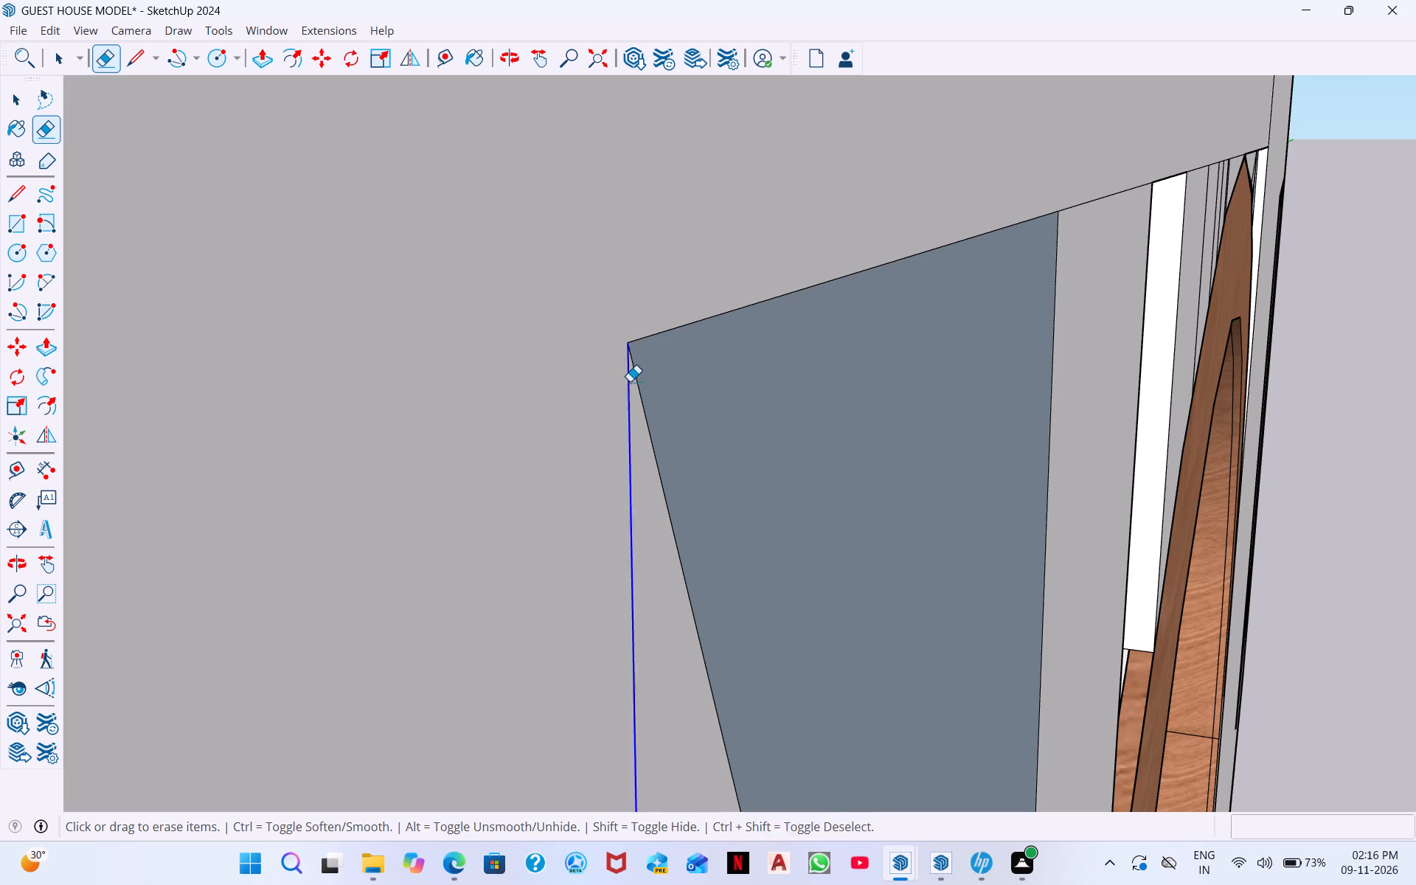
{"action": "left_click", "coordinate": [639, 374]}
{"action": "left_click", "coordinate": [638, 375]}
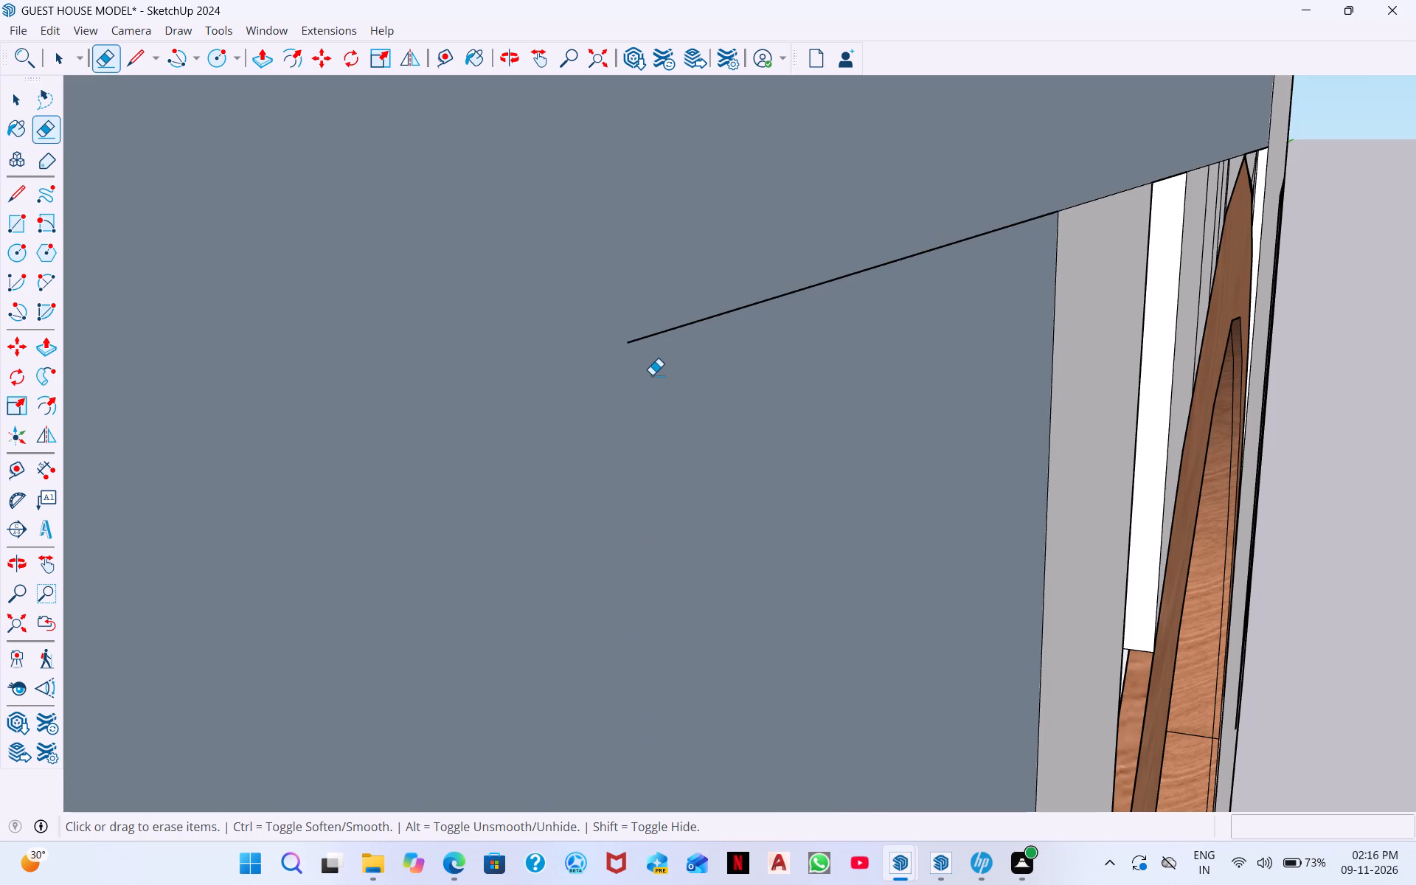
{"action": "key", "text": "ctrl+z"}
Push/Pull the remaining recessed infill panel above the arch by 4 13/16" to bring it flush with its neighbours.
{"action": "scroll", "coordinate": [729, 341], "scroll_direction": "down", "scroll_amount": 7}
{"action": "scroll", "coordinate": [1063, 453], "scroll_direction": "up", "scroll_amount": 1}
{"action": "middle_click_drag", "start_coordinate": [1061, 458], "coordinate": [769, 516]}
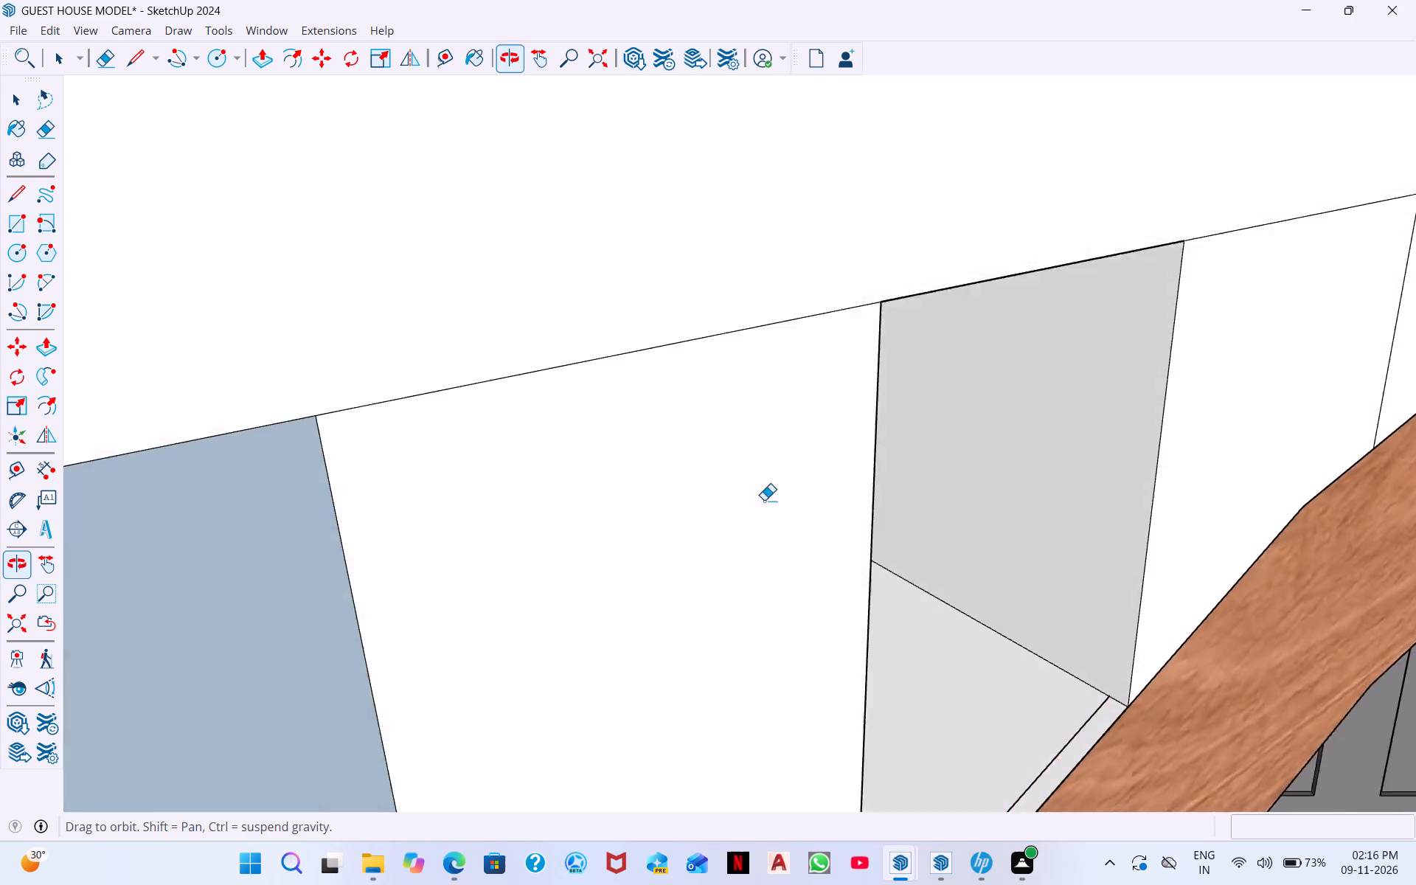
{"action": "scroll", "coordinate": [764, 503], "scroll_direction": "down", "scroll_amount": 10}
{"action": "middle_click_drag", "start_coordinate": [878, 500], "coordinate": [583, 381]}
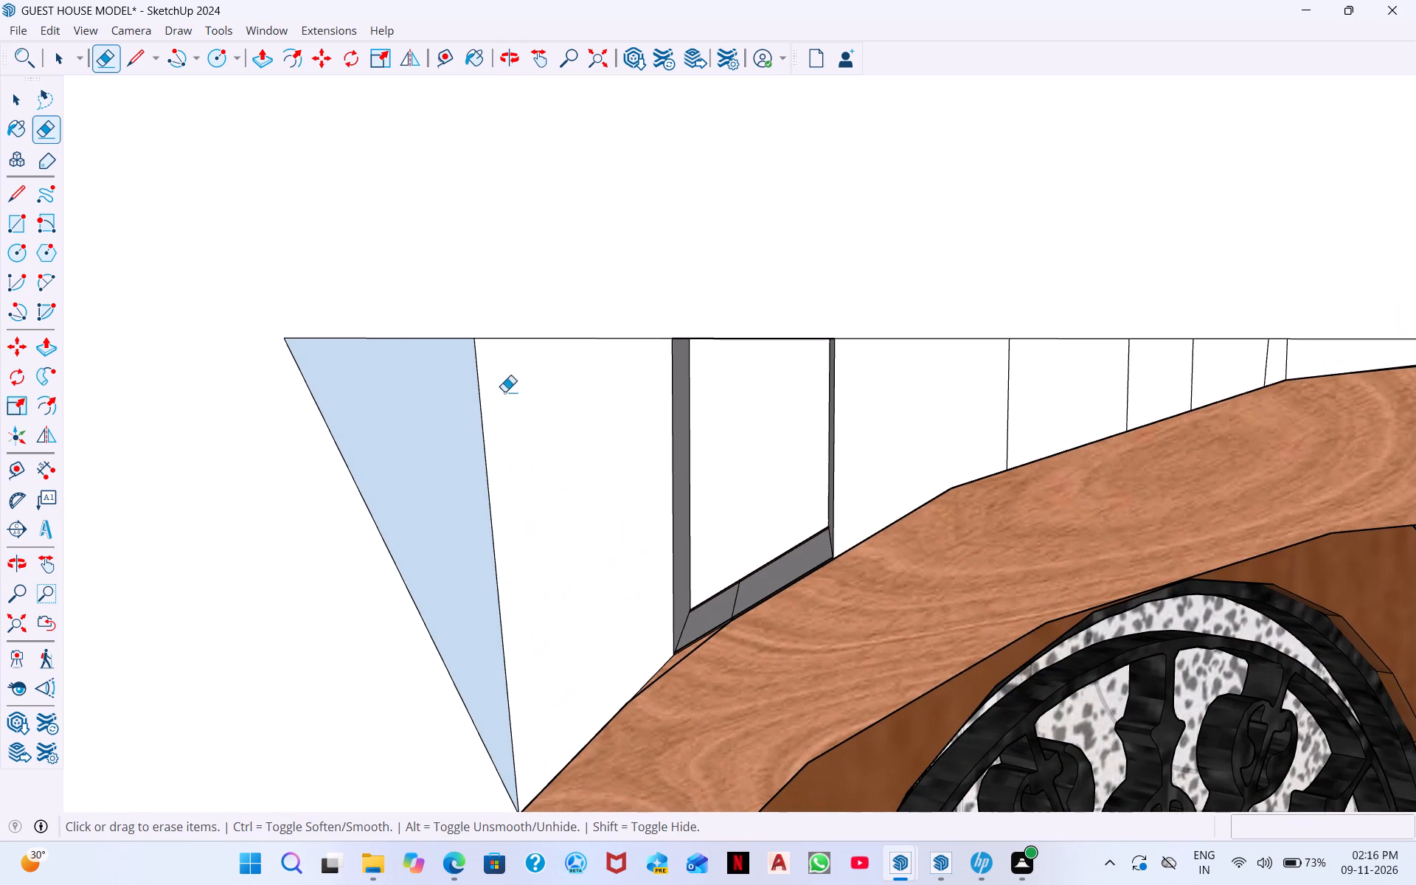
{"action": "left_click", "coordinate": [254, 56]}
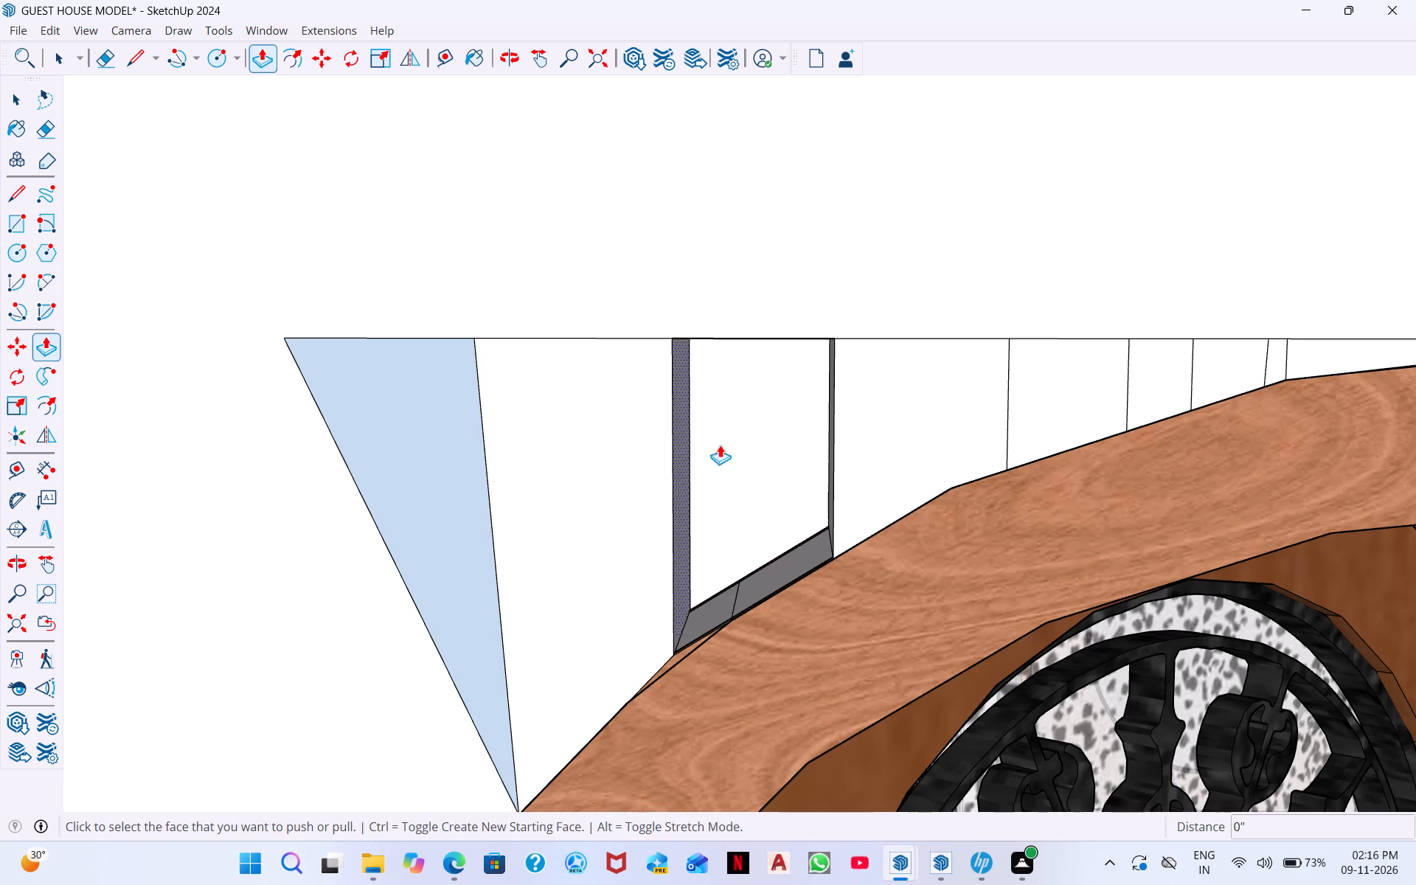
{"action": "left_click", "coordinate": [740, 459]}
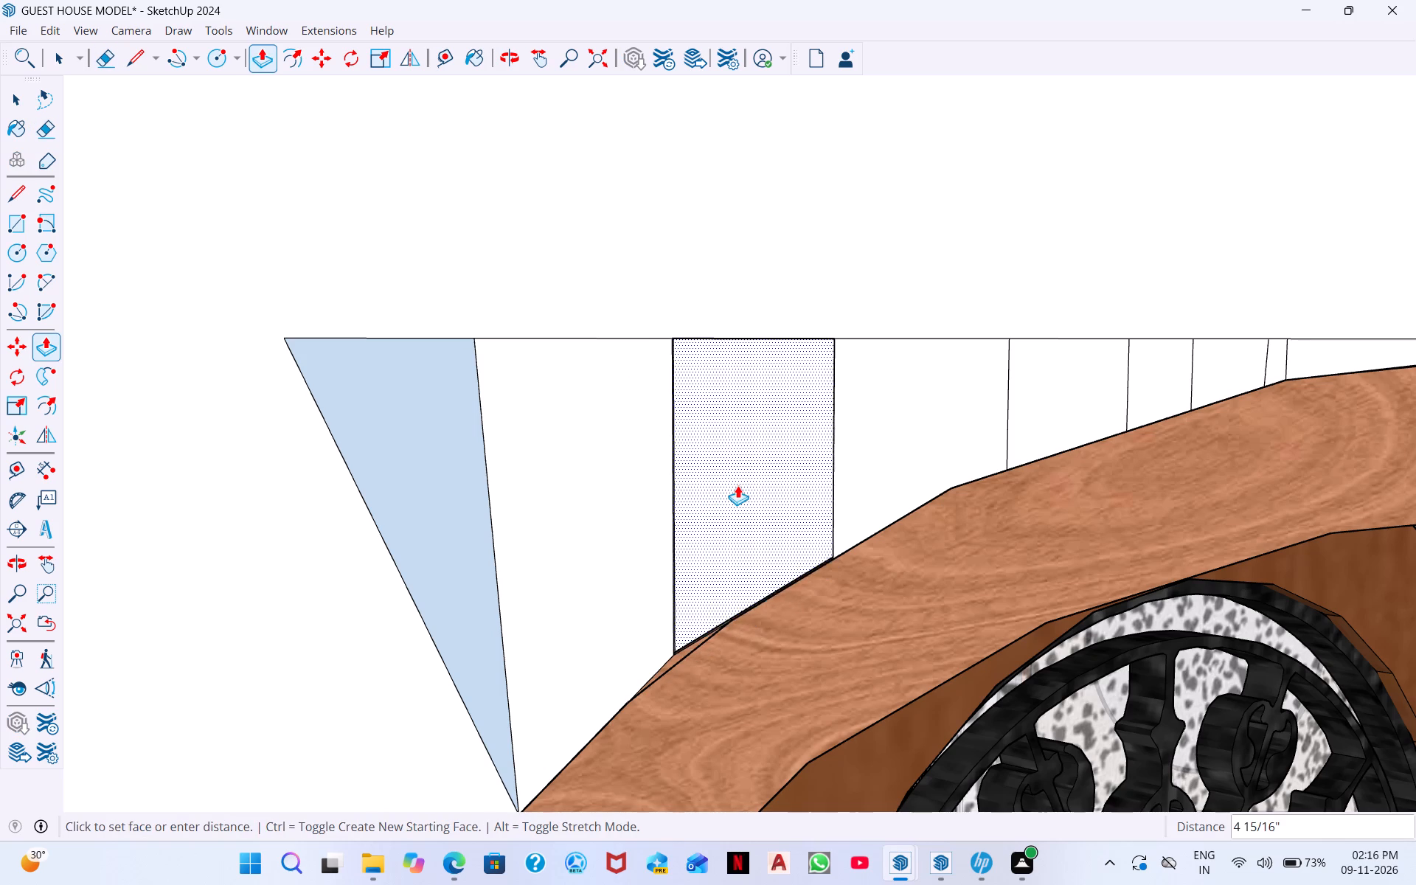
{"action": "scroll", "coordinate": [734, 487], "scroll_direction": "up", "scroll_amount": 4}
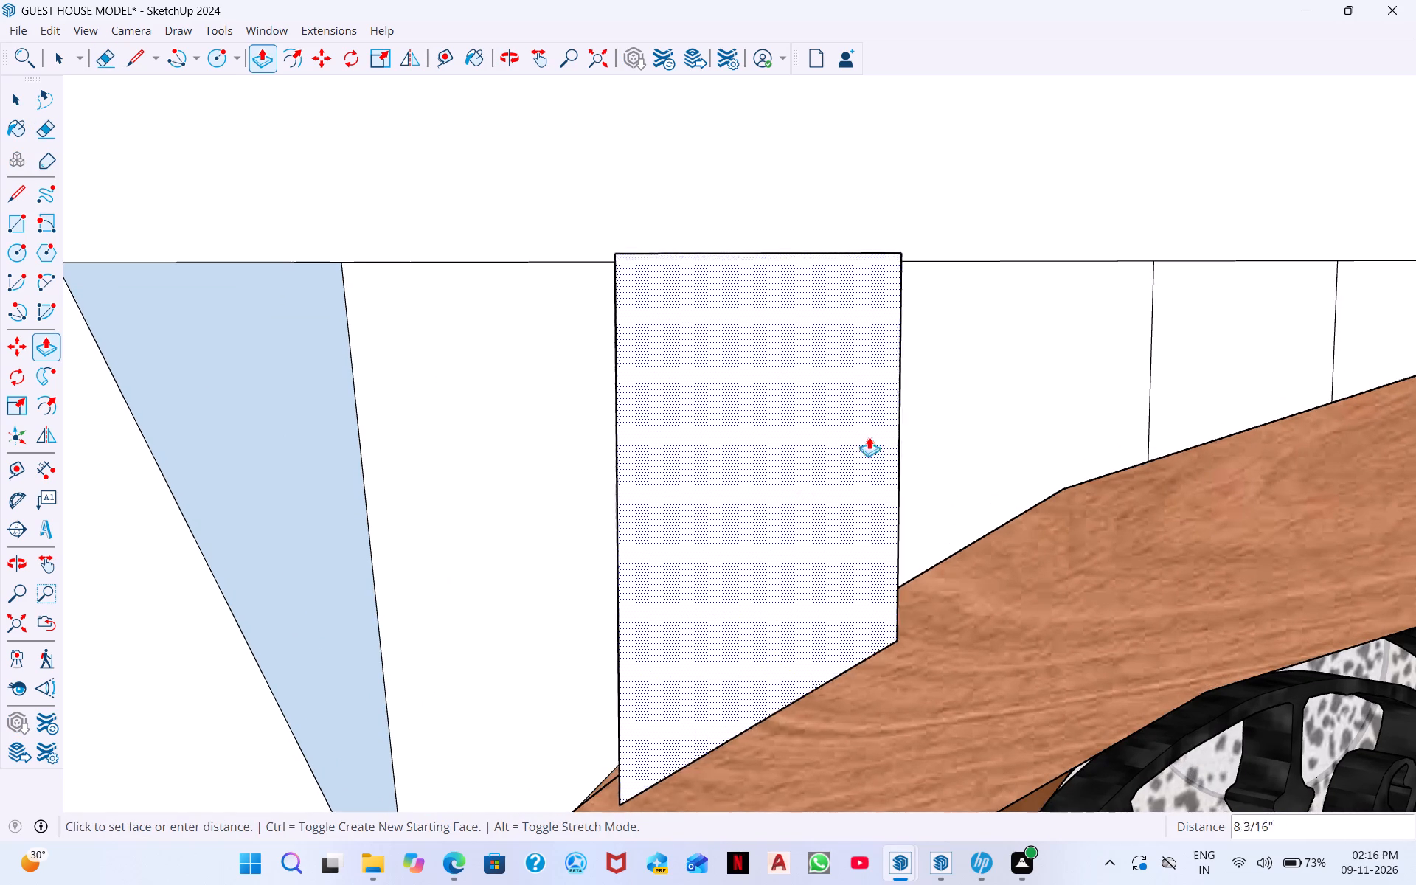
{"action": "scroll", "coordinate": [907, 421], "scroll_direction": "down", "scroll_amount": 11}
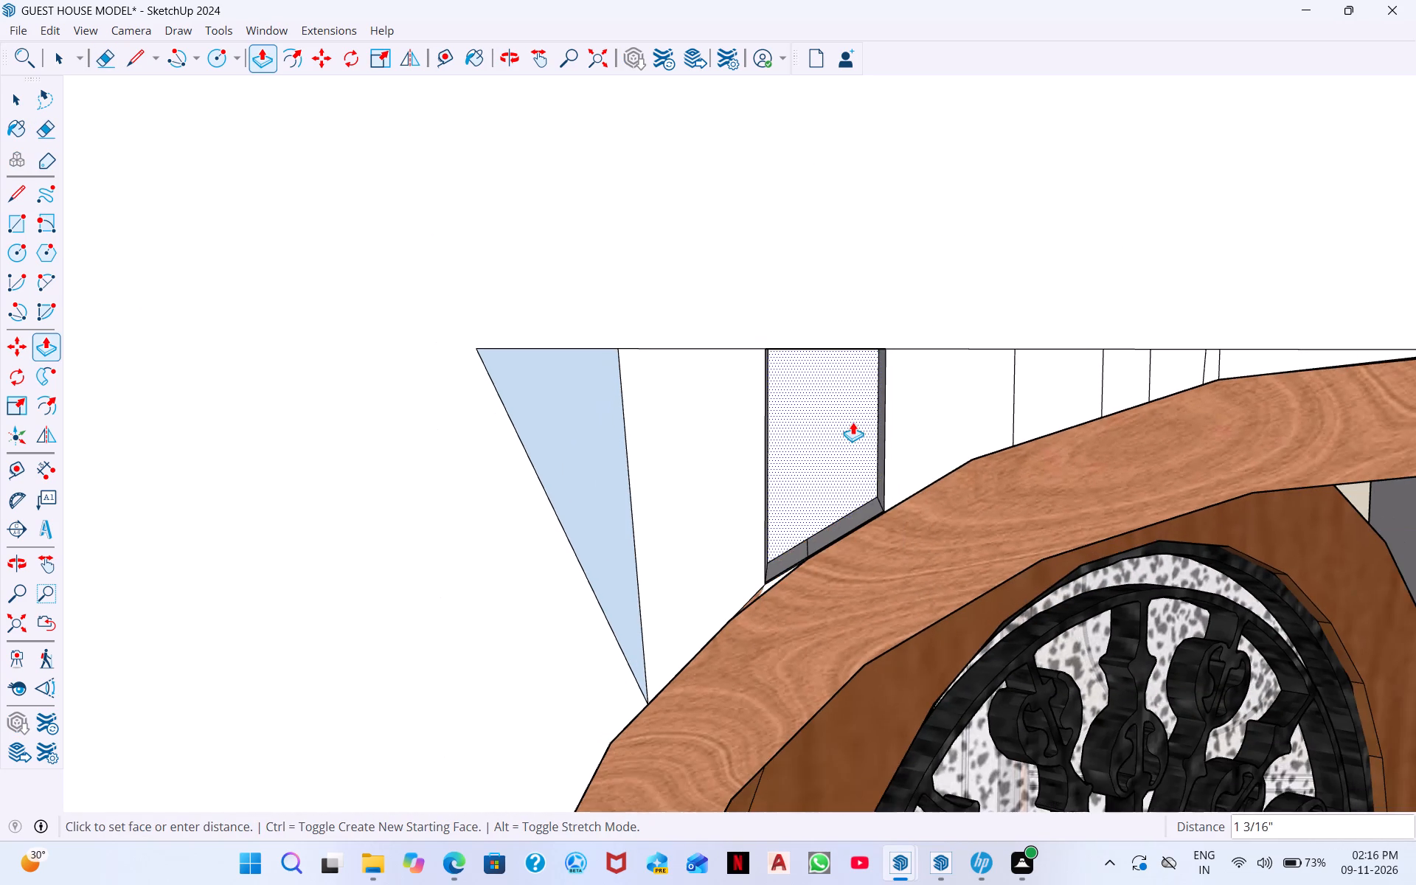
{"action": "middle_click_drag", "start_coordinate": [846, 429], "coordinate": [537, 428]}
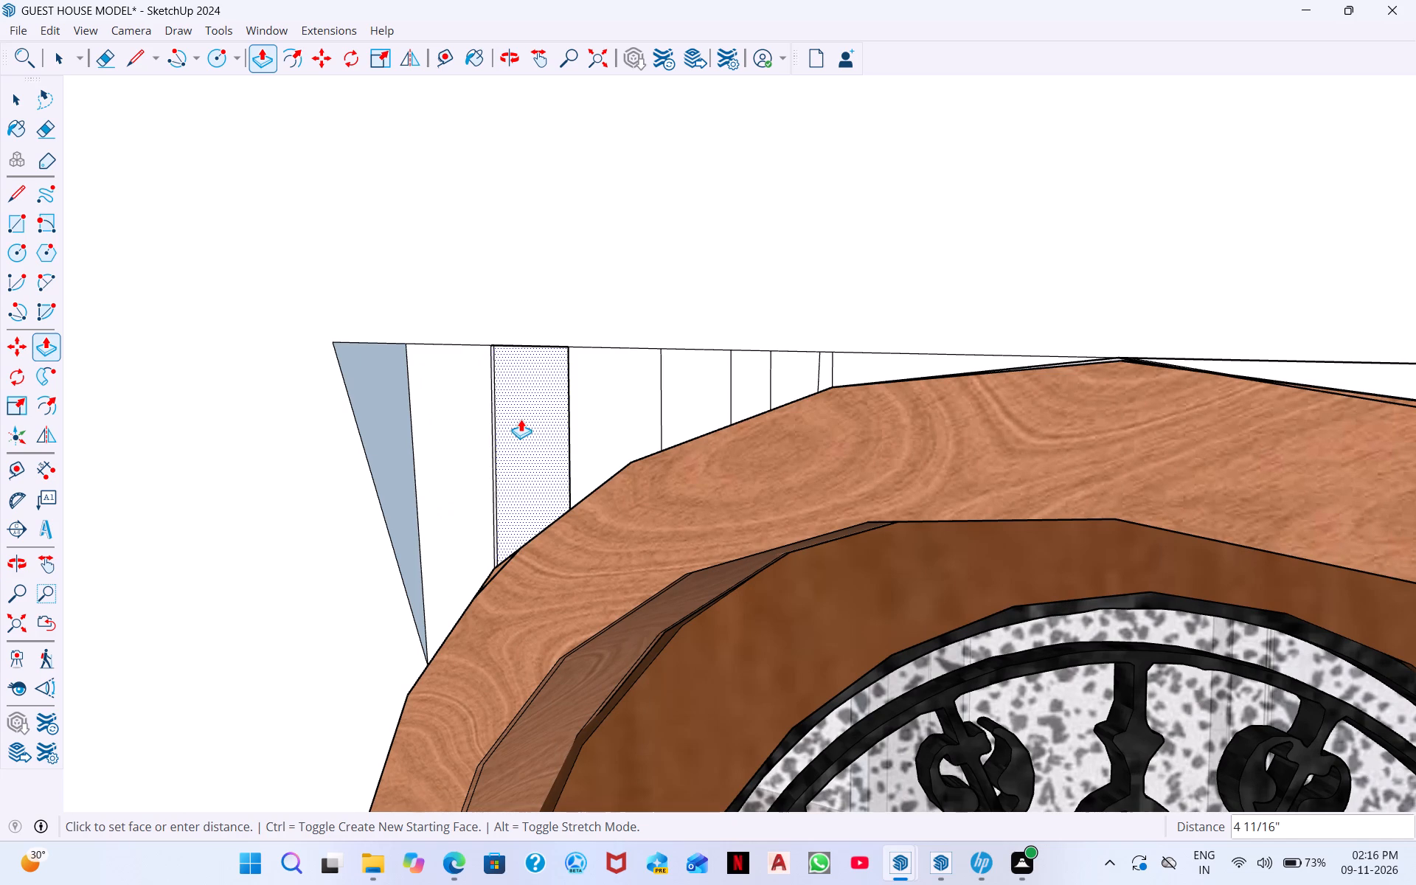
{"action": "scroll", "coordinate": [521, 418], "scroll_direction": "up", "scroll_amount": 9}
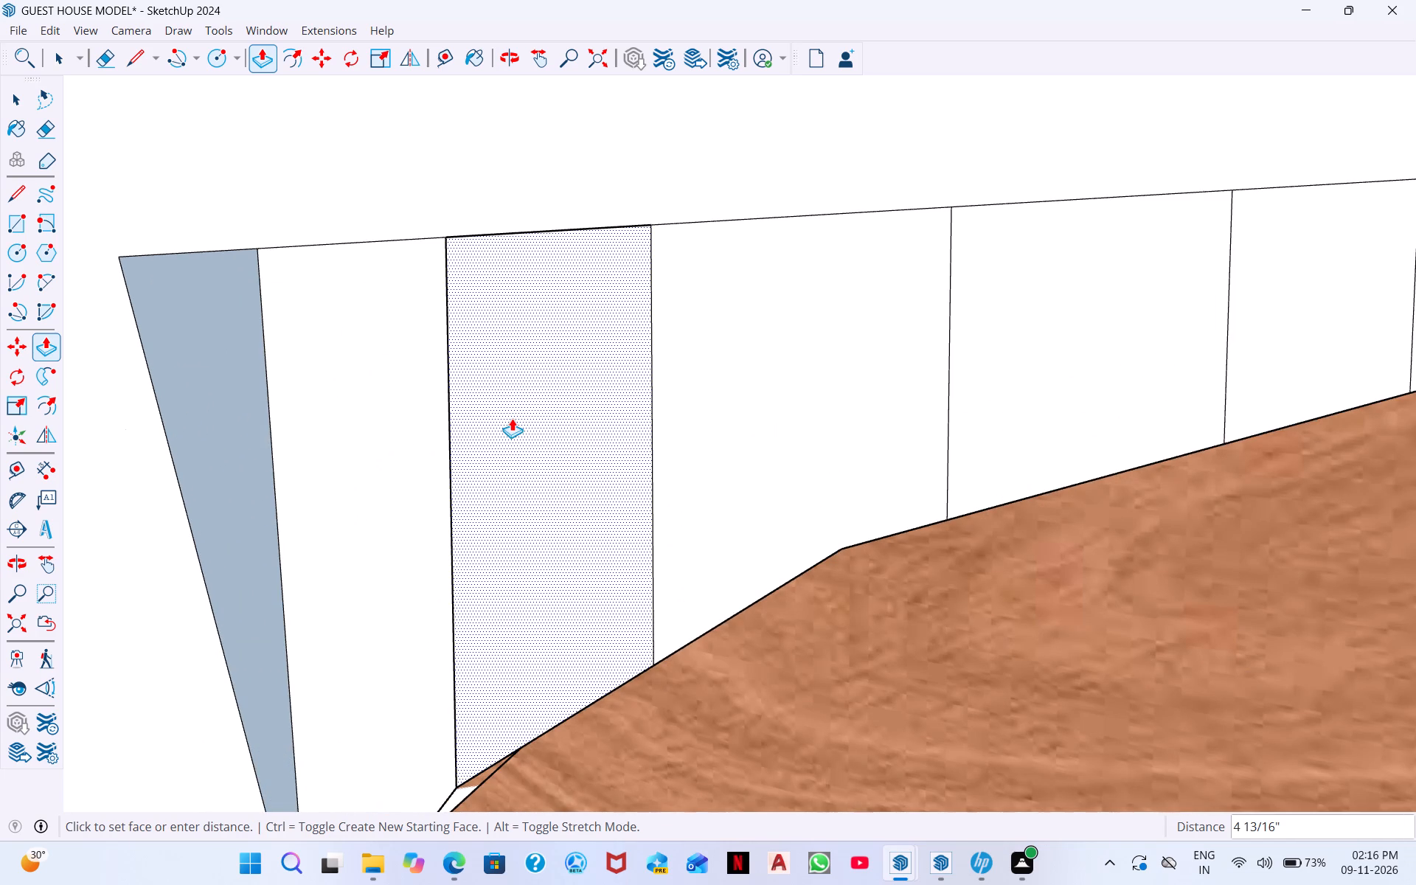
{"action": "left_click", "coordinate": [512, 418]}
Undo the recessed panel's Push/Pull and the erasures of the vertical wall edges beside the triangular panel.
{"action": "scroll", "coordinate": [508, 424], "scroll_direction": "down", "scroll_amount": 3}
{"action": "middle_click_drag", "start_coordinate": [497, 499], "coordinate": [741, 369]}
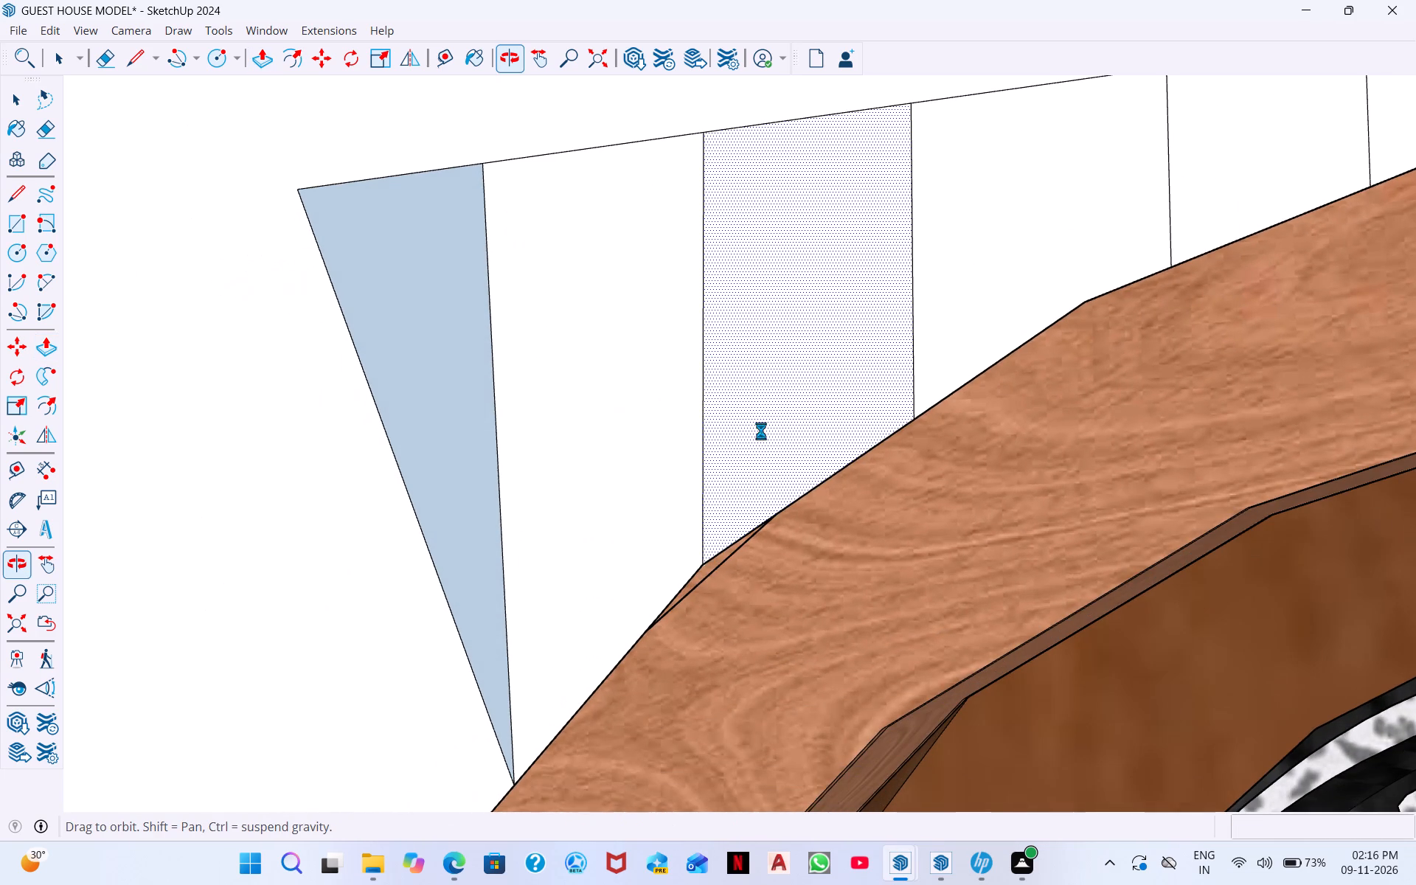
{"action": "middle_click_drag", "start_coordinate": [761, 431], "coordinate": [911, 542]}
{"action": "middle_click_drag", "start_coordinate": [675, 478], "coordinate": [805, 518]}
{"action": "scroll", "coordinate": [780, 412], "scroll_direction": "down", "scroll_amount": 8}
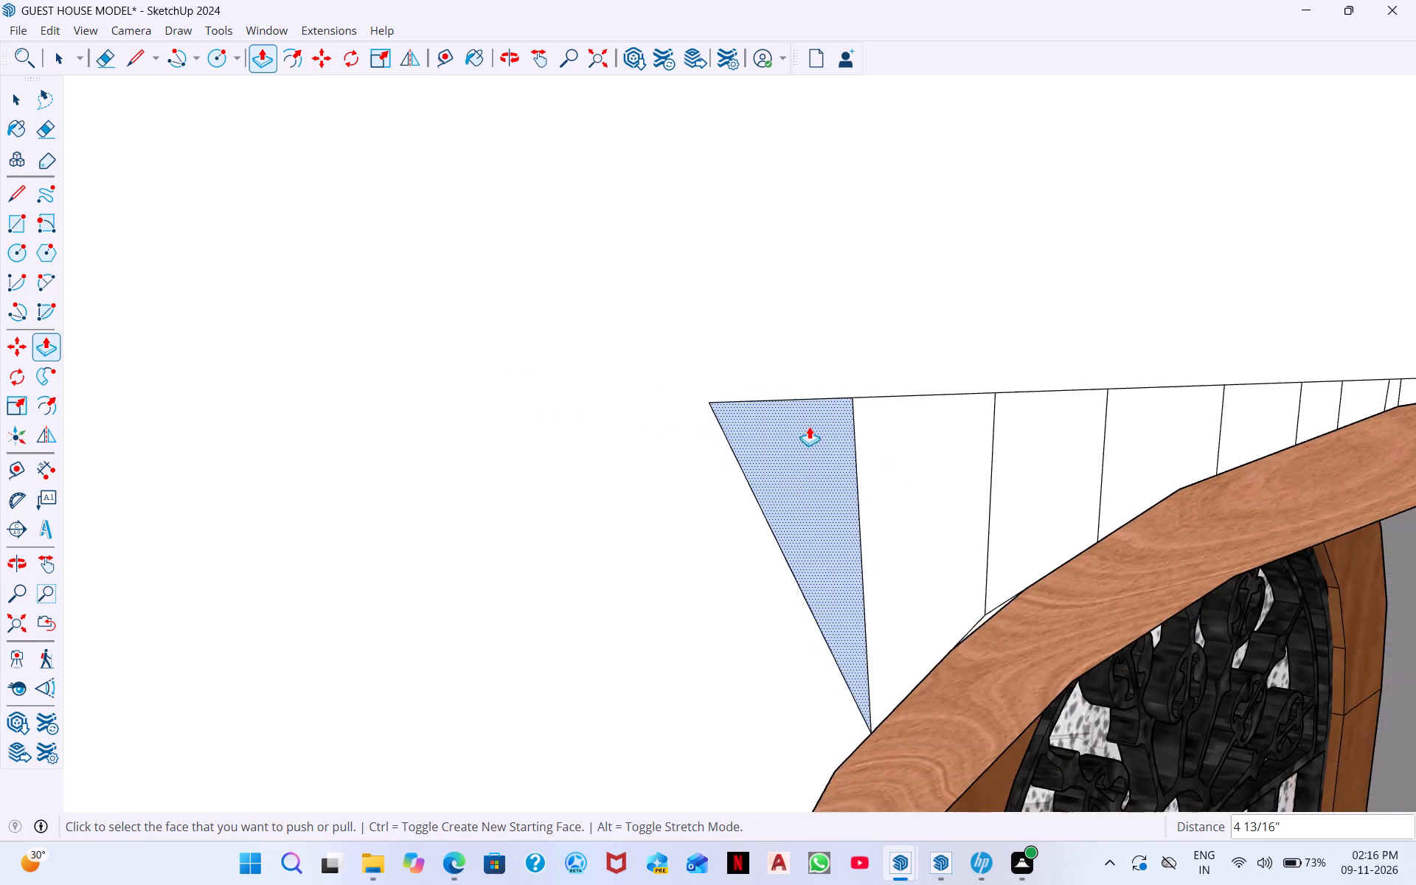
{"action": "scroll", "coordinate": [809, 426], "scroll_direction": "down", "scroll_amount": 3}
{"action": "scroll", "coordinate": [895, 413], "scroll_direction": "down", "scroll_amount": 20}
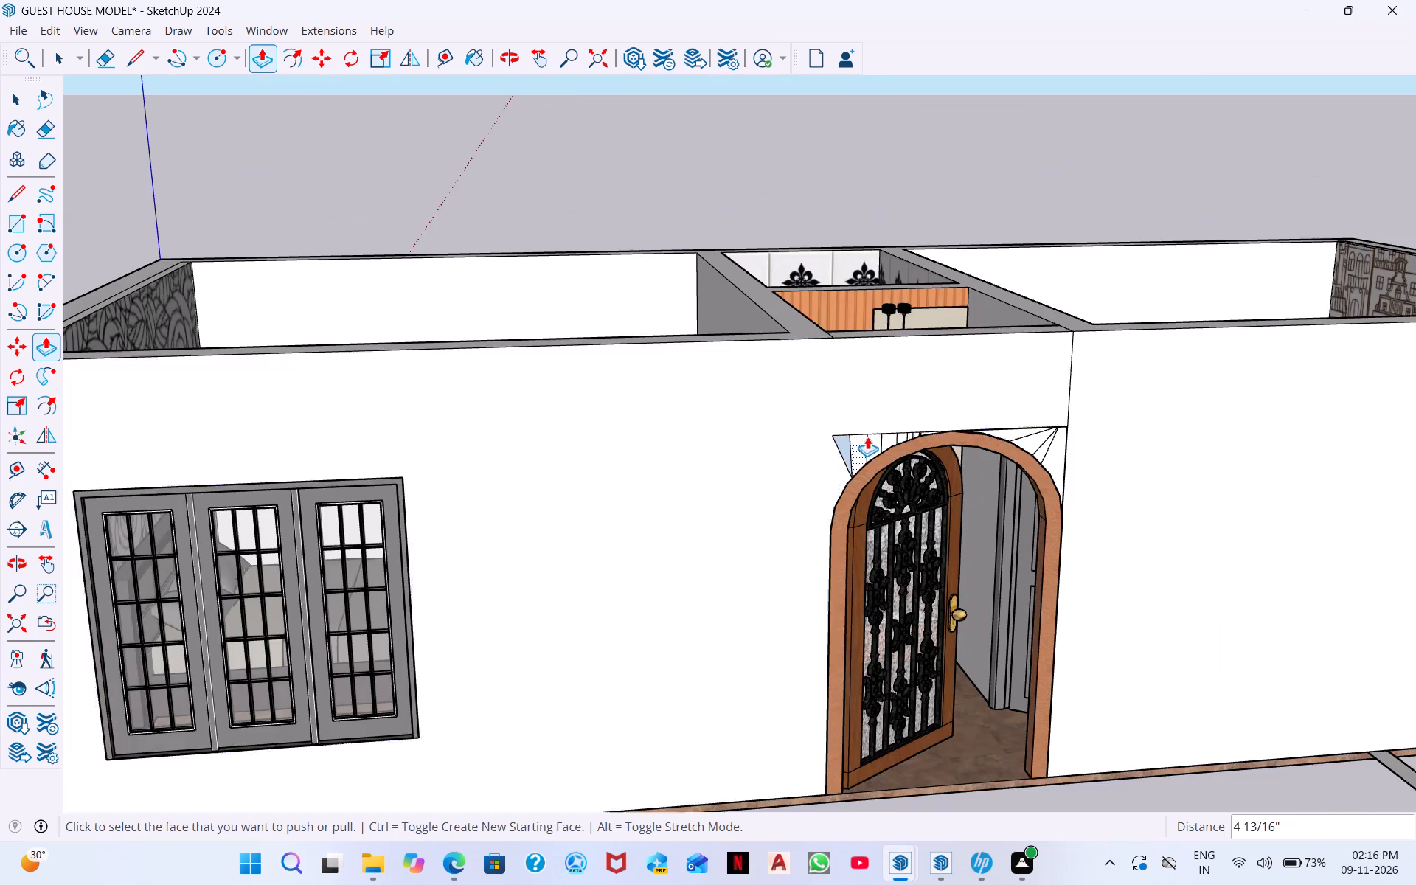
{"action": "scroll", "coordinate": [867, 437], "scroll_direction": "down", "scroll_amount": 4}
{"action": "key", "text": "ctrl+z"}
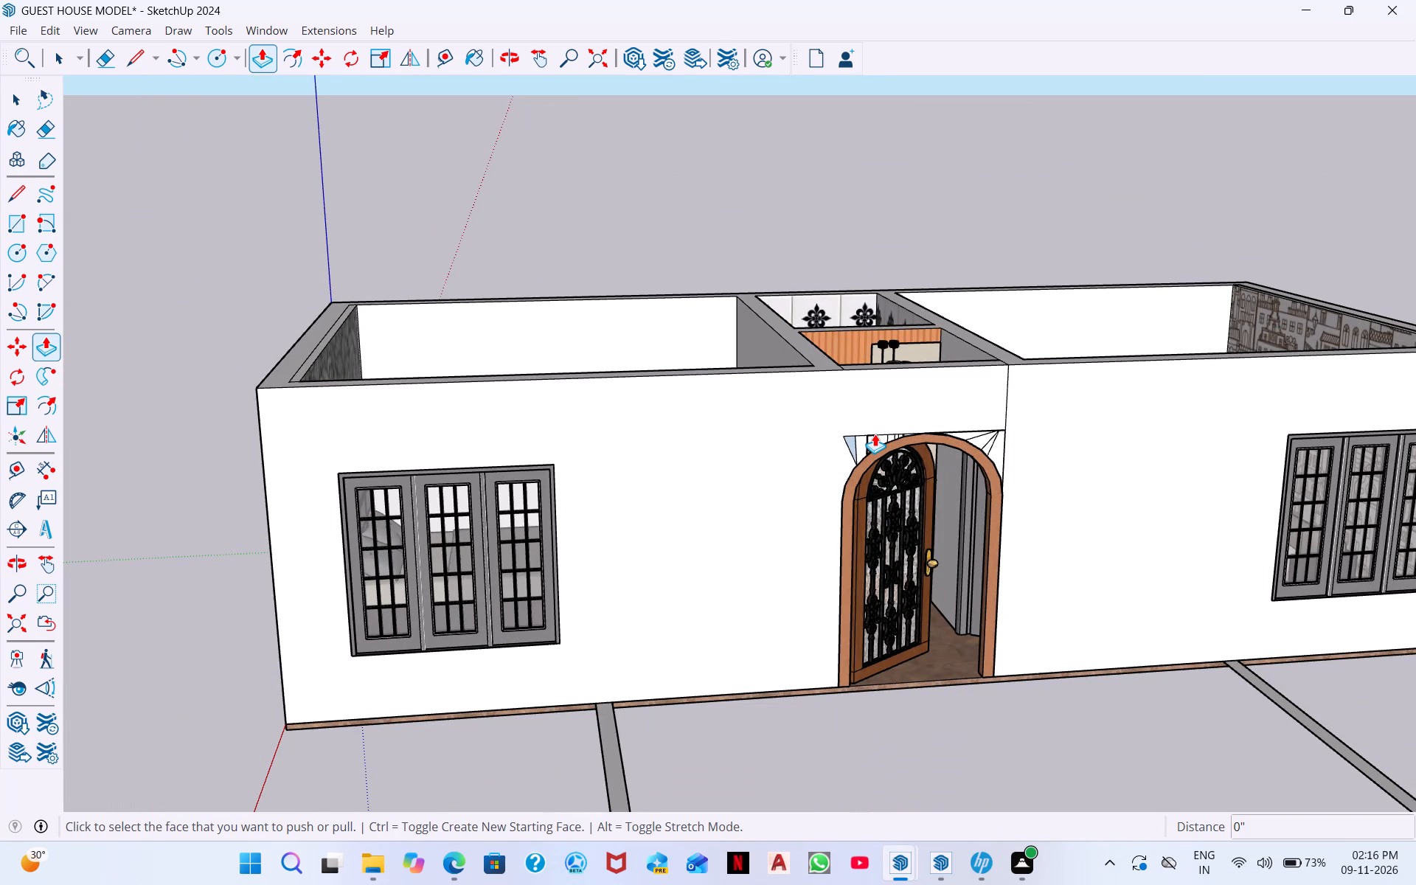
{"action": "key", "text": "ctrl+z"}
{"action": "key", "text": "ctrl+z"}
Push/Pull the recessed infill panel near the triangular one by 4 13/16", flush with the adjoining panels.
{"action": "scroll", "coordinate": [876, 435], "scroll_direction": "up", "scroll_amount": 3}
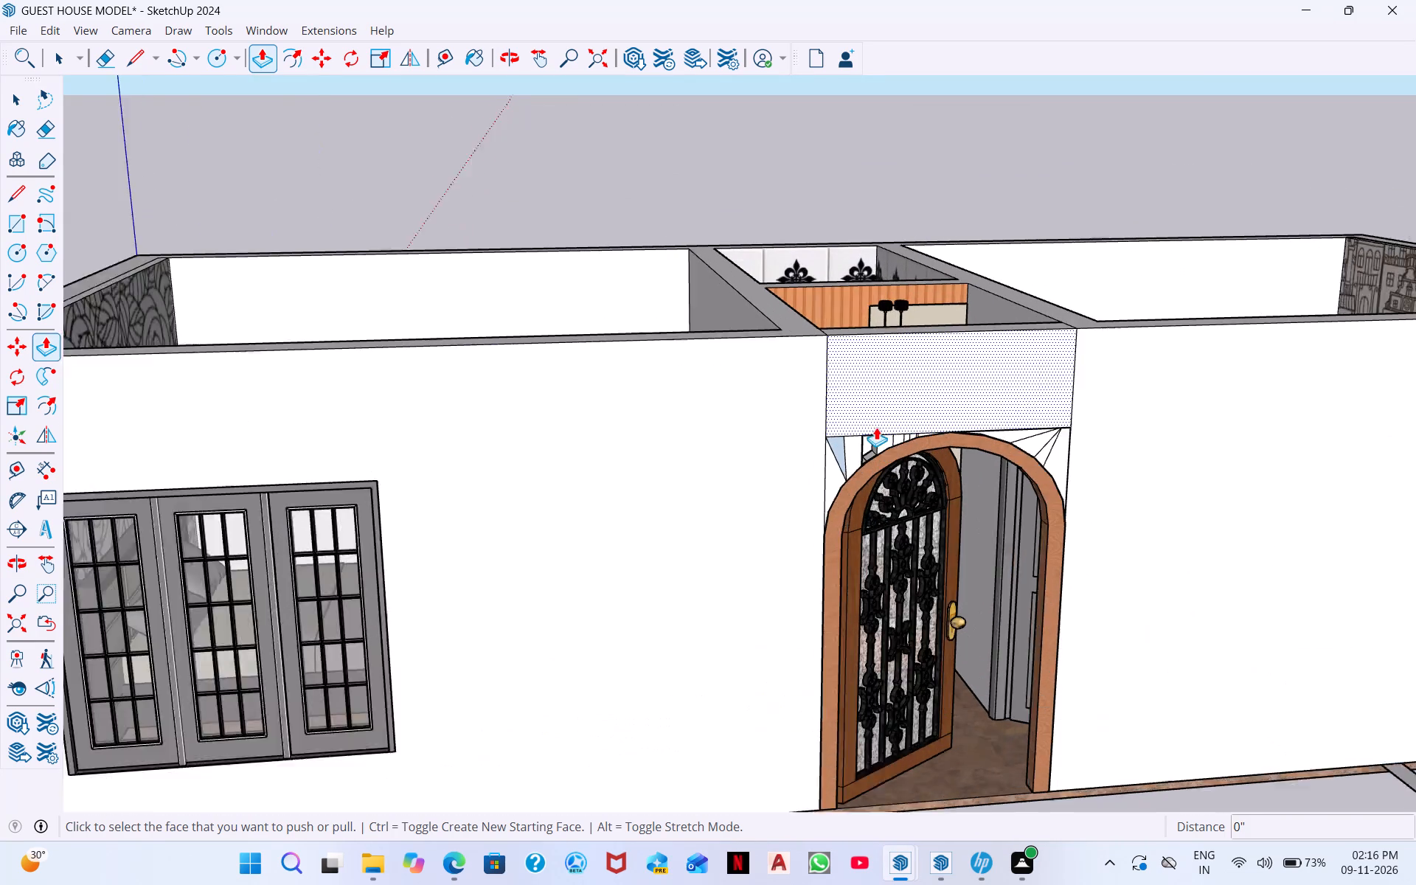
{"action": "scroll", "coordinate": [876, 427], "scroll_direction": "up", "scroll_amount": 7}
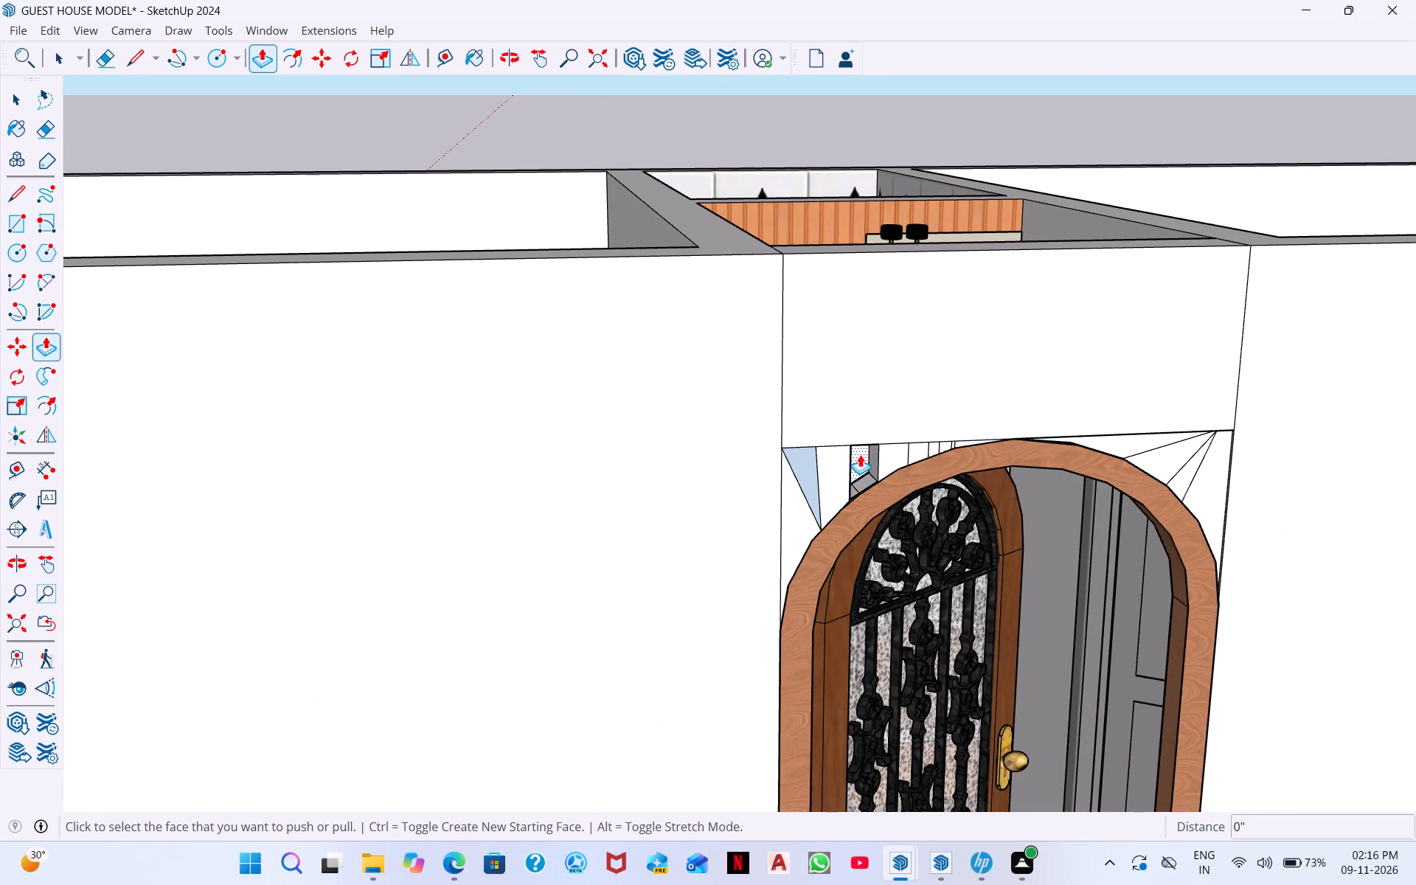
{"action": "scroll", "coordinate": [861, 447], "scroll_direction": "up", "scroll_amount": 10}
{"action": "left_click", "coordinate": [869, 490]}
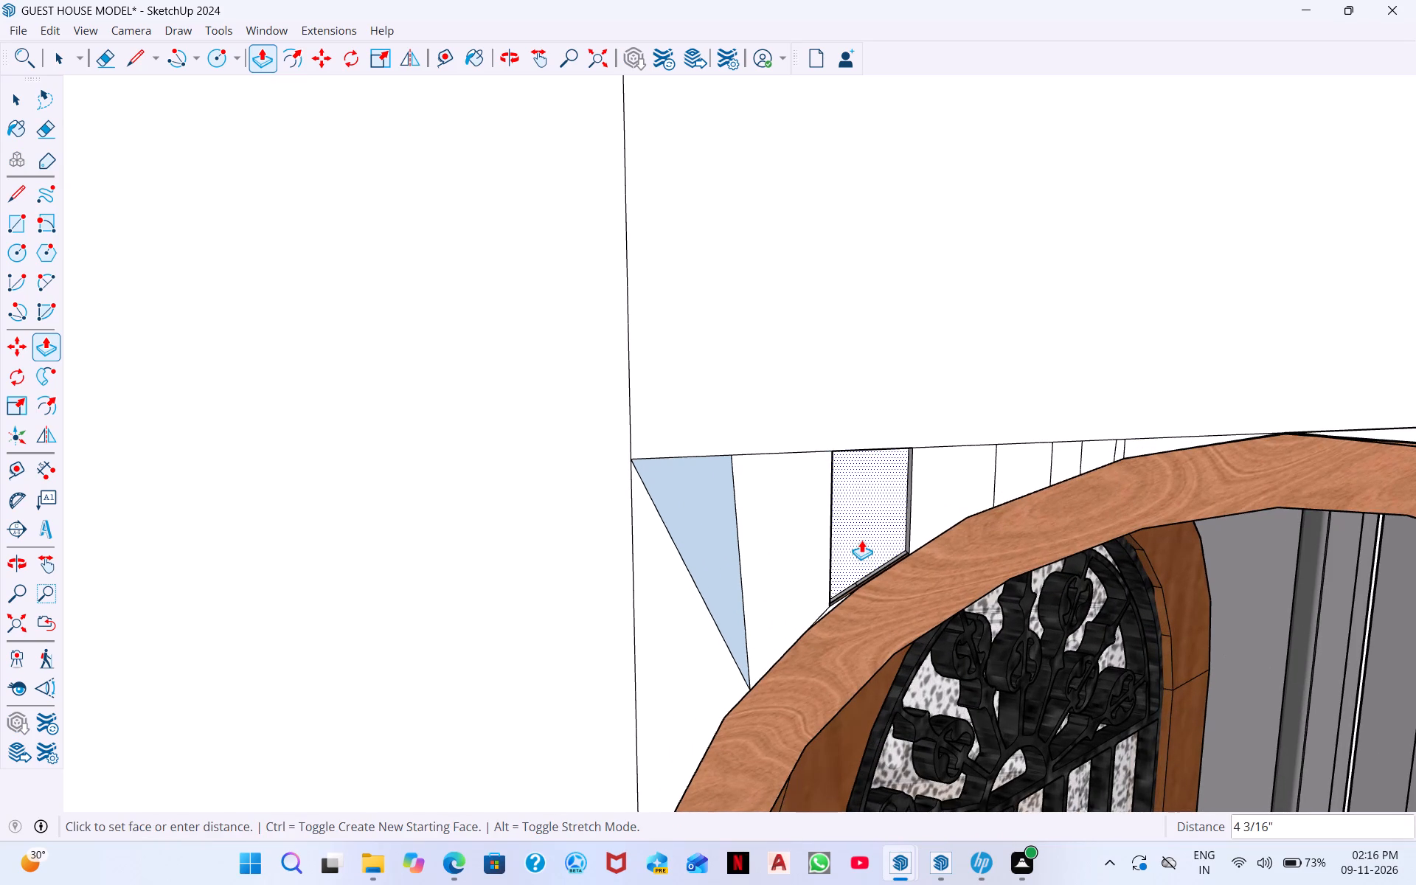
{"action": "scroll", "coordinate": [864, 538], "scroll_direction": "up", "scroll_amount": 9}
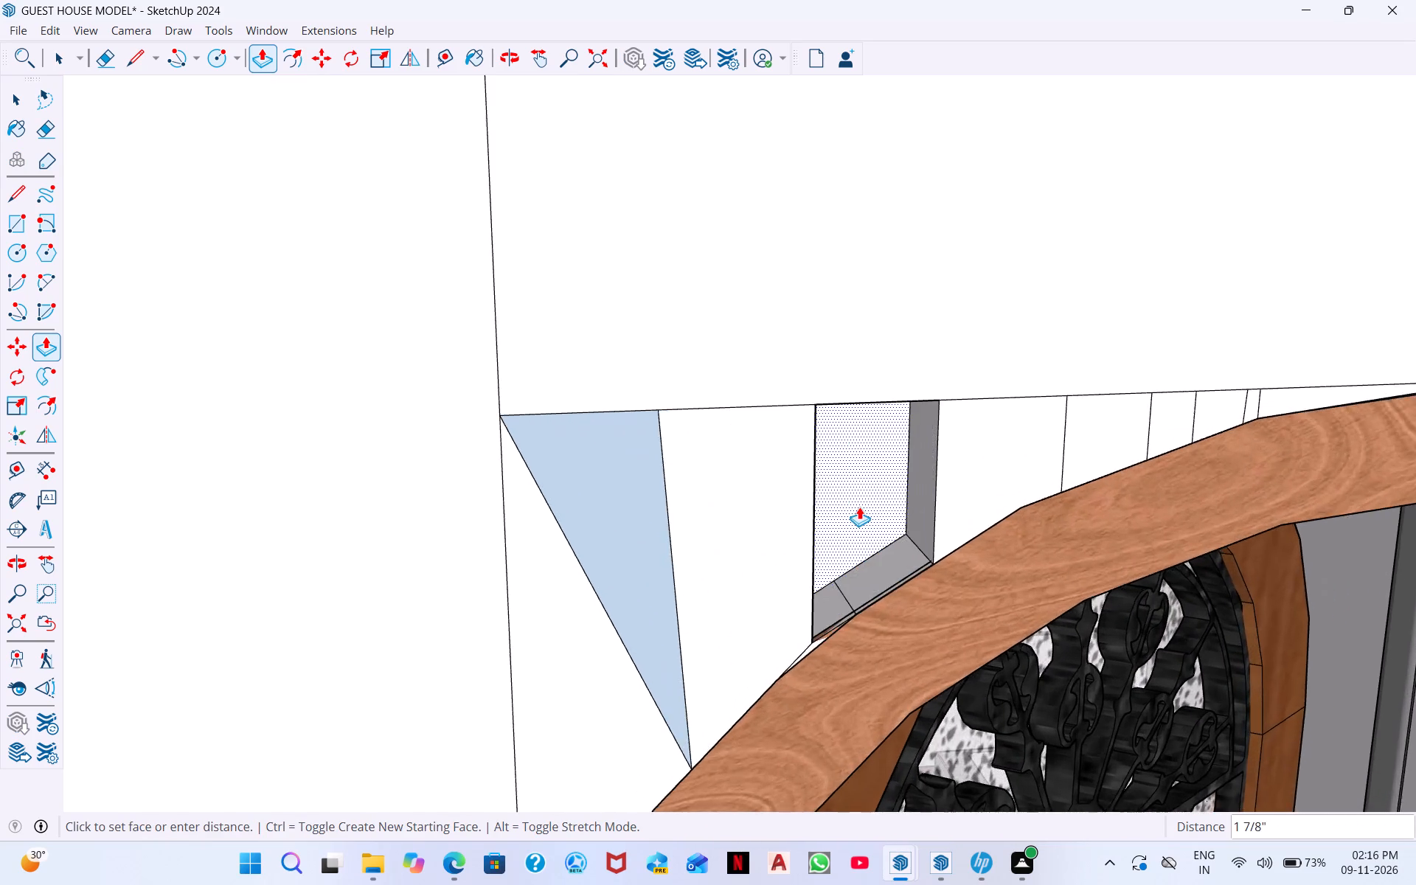
{"action": "scroll", "coordinate": [859, 507], "scroll_direction": "up", "scroll_amount": 5}
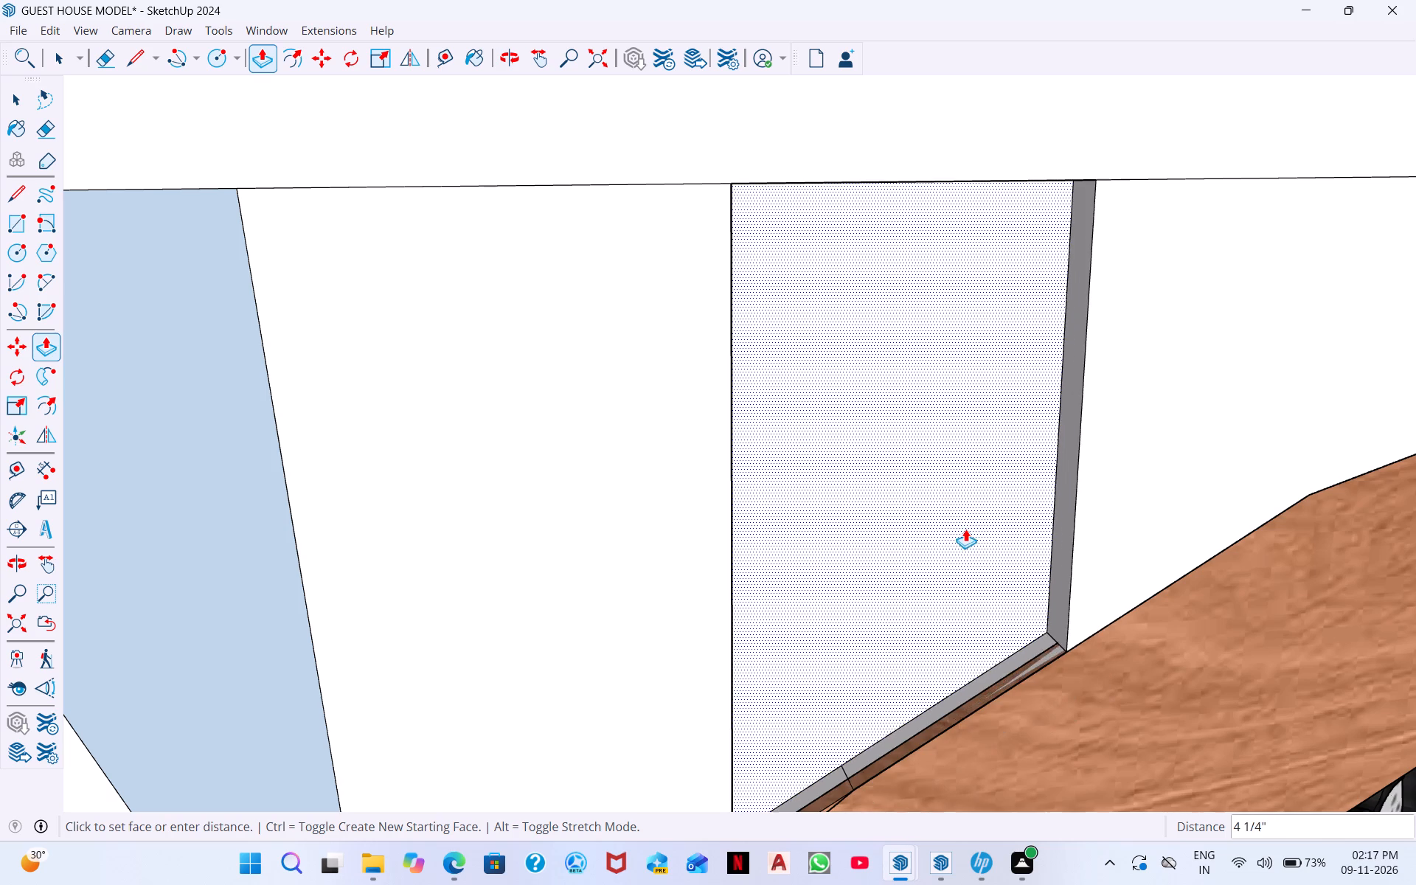
{"action": "left_click", "coordinate": [984, 533]}
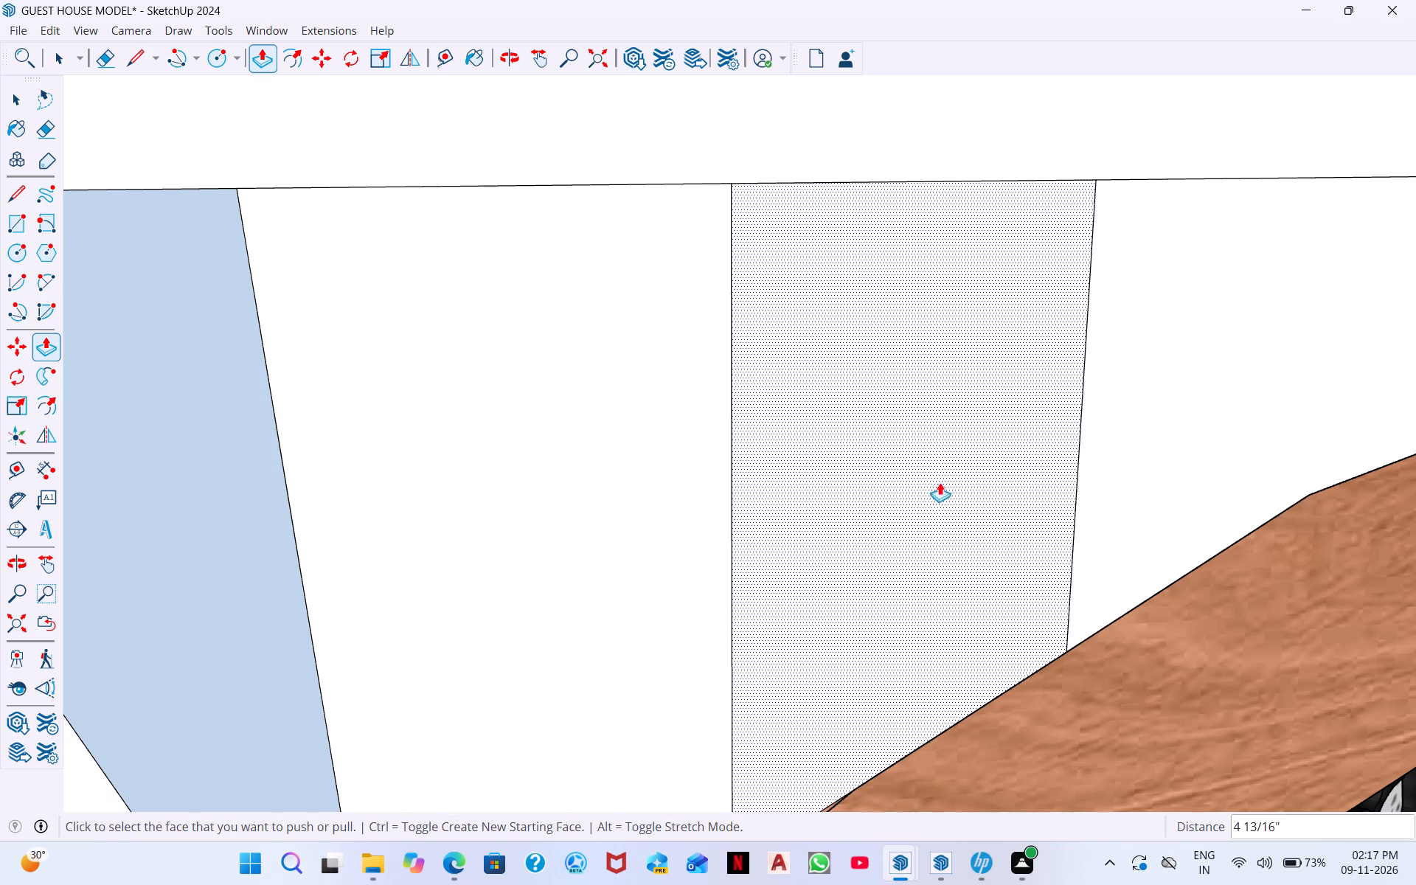
{"action": "scroll", "coordinate": [939, 482], "scroll_direction": "down", "scroll_amount": 3}
{"action": "key", "text": "space"}
{"action": "scroll", "coordinate": [746, 426], "scroll_direction": "down", "scroll_amount": 5}
{"action": "middle_click_drag", "start_coordinate": [665, 469], "coordinate": [814, 510]}
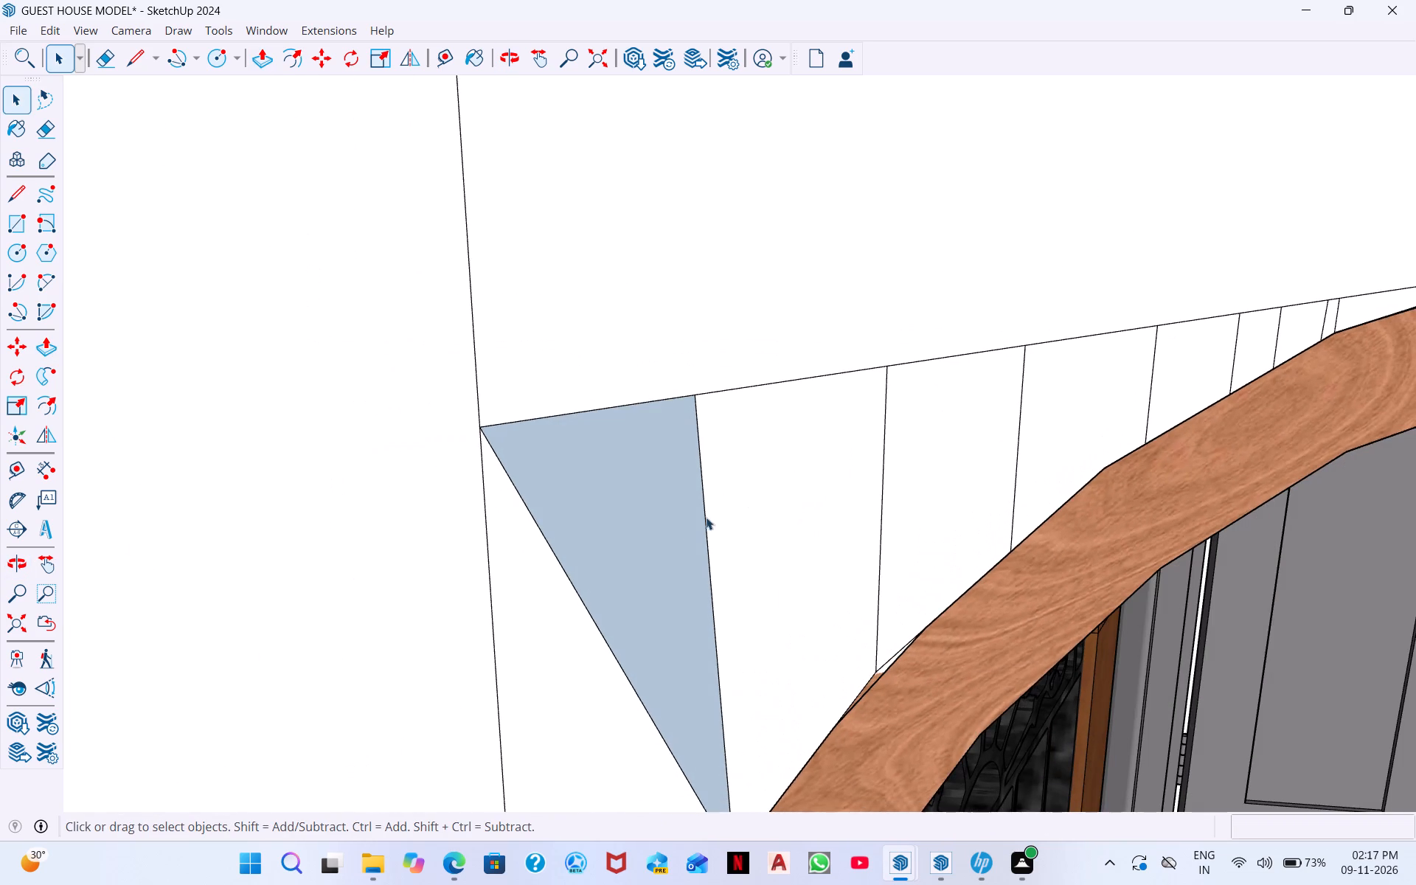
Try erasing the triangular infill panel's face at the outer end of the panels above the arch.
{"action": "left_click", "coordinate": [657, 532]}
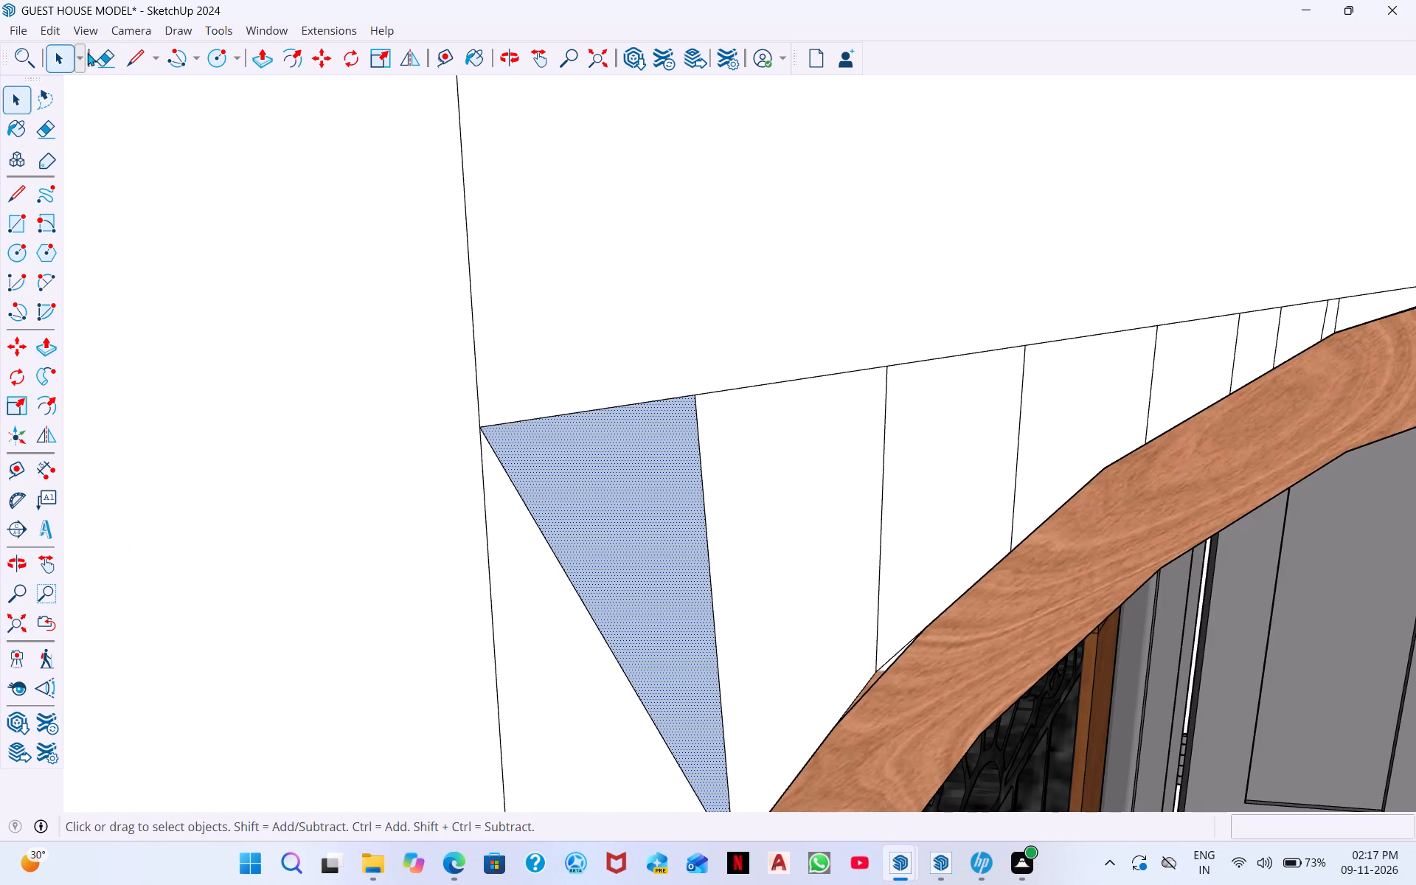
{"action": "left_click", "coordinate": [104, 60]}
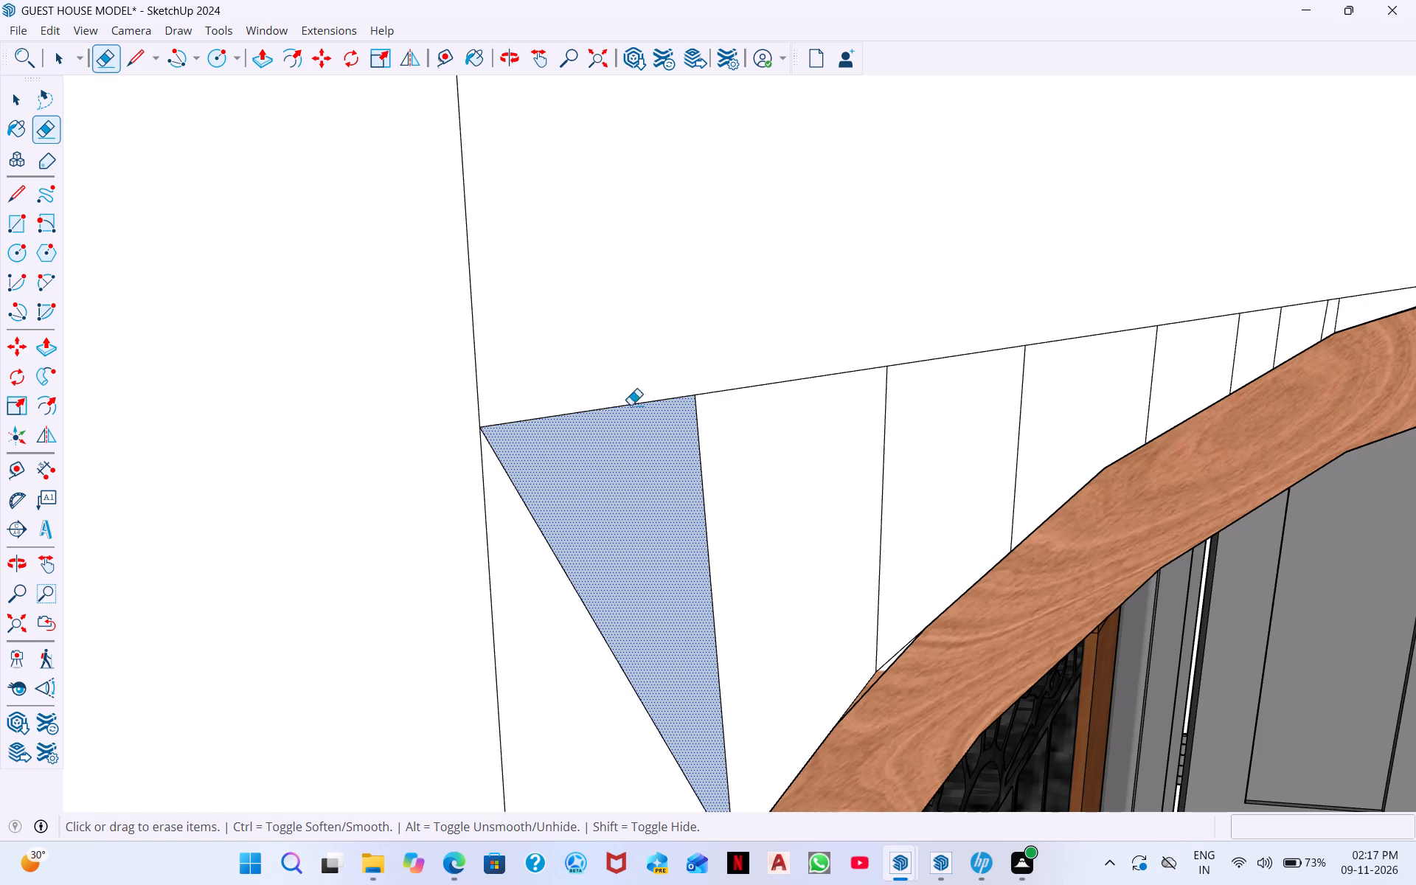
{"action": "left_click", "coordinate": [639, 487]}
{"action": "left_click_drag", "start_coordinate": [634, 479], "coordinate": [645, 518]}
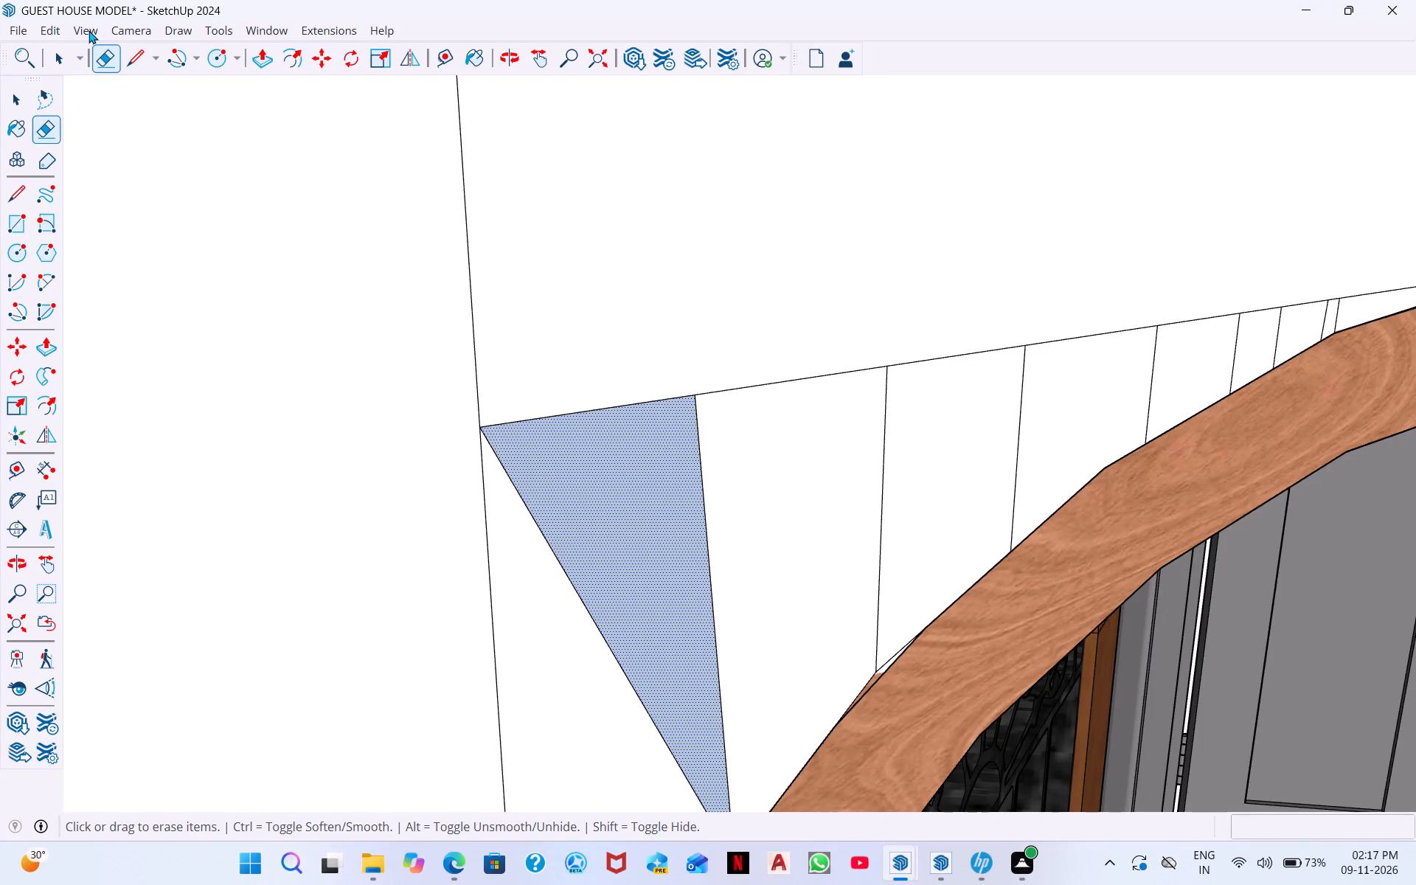
Examine the triangular infill panel and the arched door frame from the inner side of the wall.
{"action": "scroll", "coordinate": [712, 420], "scroll_direction": "down", "scroll_amount": 7}
{"action": "middle_click_drag", "start_coordinate": [674, 455], "coordinate": [1063, 539]}
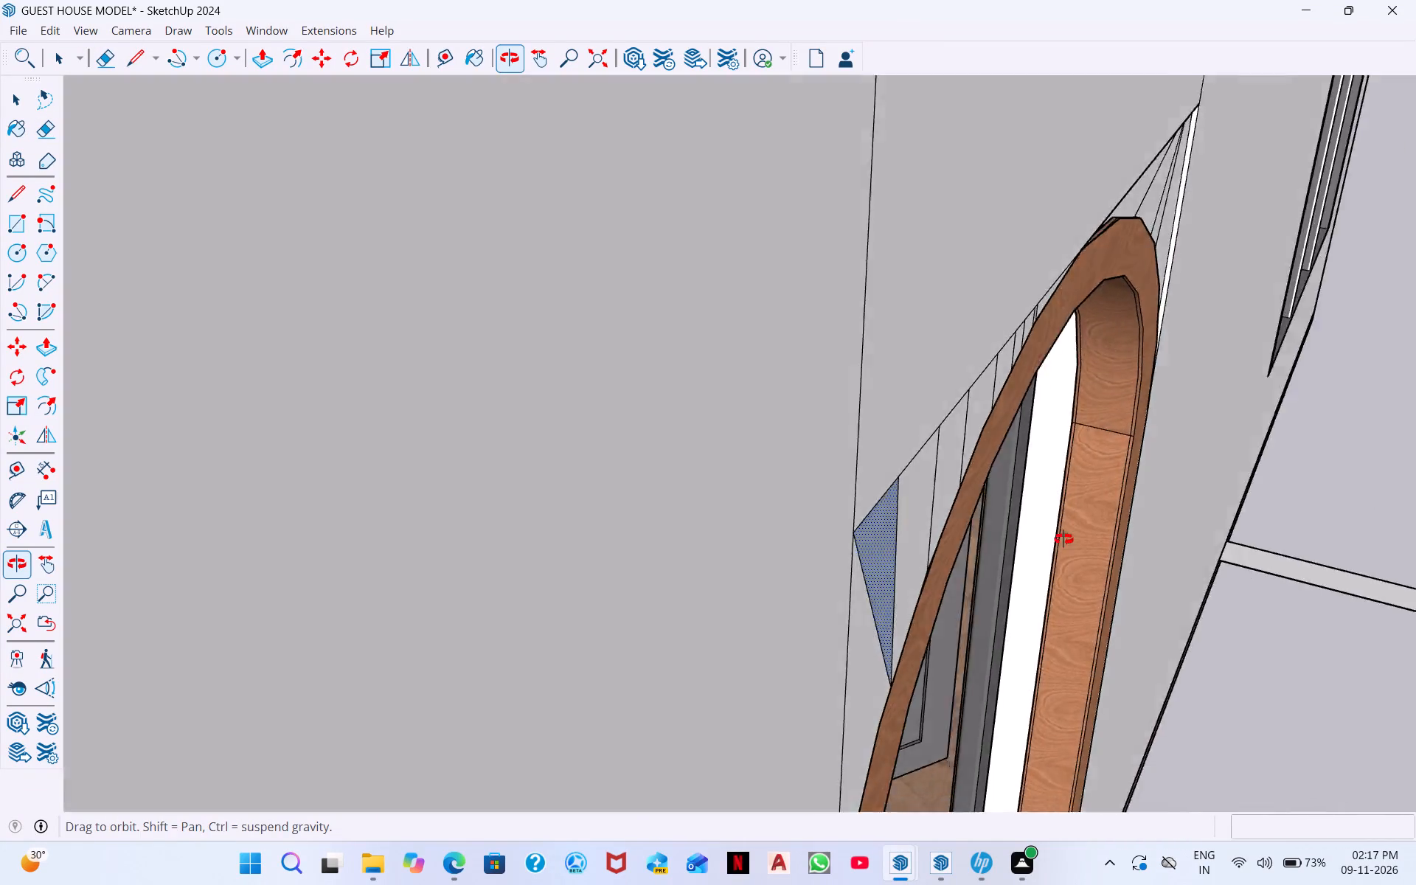
{"action": "middle_click_drag", "start_coordinate": [1063, 539], "coordinate": [1069, 538]}
{"action": "scroll", "coordinate": [1080, 535], "scroll_direction": "down", "scroll_amount": 9}
{"action": "middle_click_drag", "start_coordinate": [471, 224], "coordinate": [1023, 313]}
{"action": "middle_click_drag", "start_coordinate": [768, 254], "coordinate": [965, 269]}
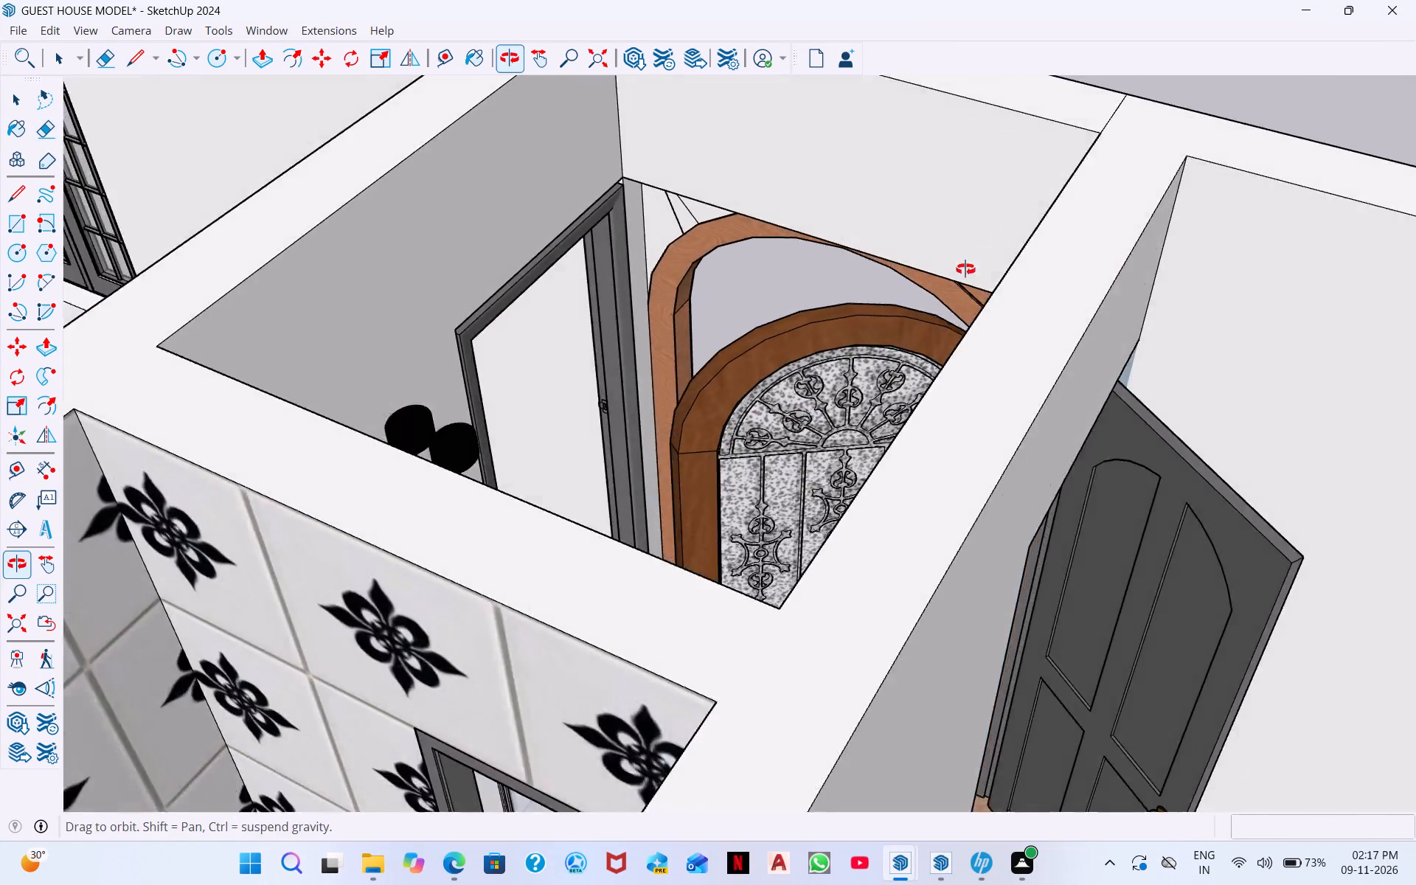
{"action": "middle_click_drag", "start_coordinate": [965, 269], "coordinate": [1011, 254]}
{"action": "scroll", "coordinate": [986, 263], "scroll_direction": "down", "scroll_amount": 1}
{"action": "scroll", "coordinate": [977, 294], "scroll_direction": "up", "scroll_amount": 9}
{"action": "middle_click_drag", "start_coordinate": [946, 336], "coordinate": [945, 139]}
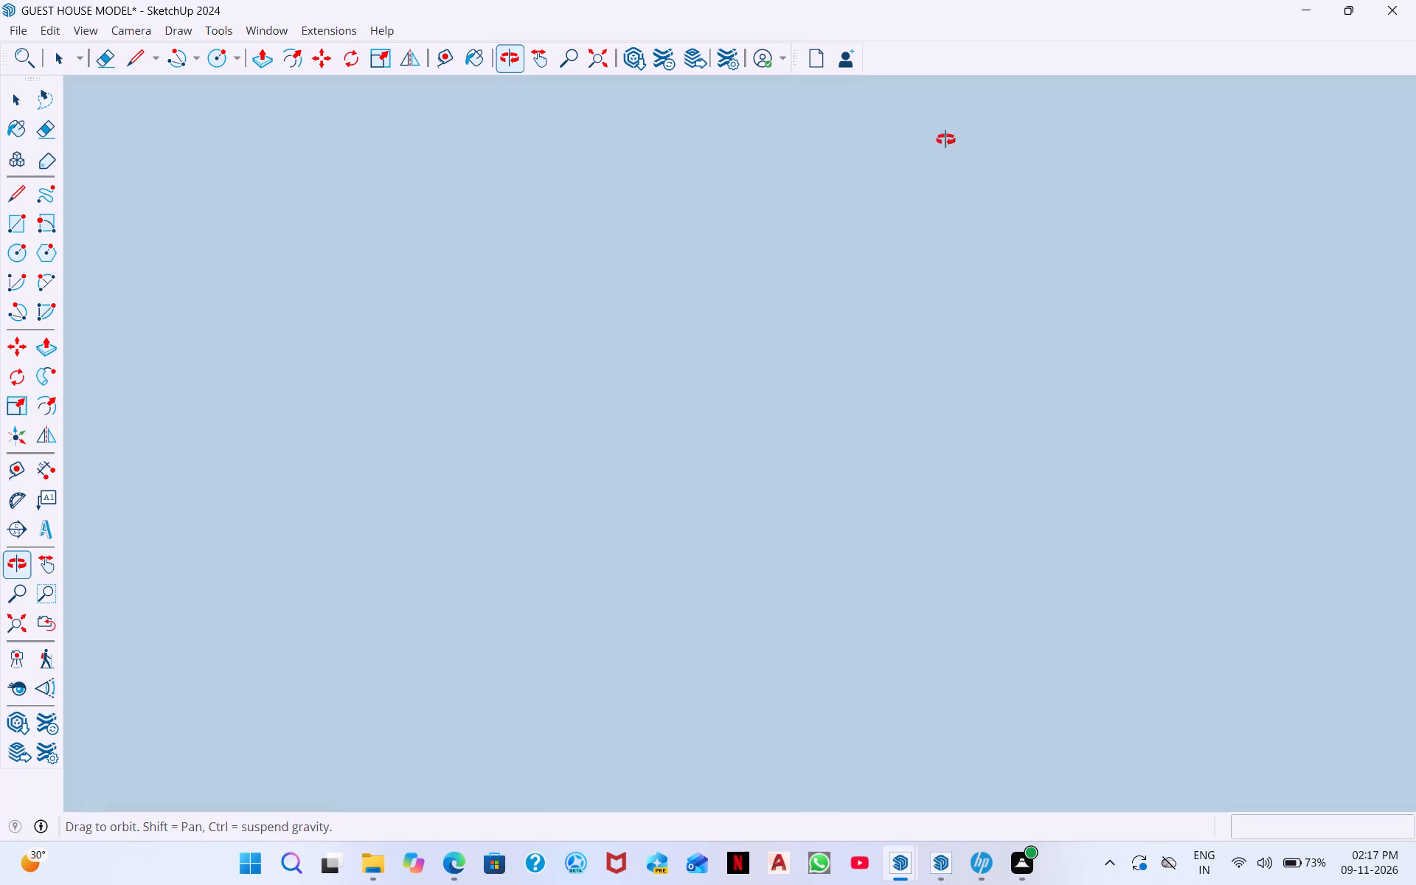
{"action": "middle_click_drag", "start_coordinate": [945, 139], "coordinate": [945, 141]}
{"action": "middle_click_drag", "start_coordinate": [955, 249], "coordinate": [962, 538]}
{"action": "middle_click_drag", "start_coordinate": [685, 89], "coordinate": [744, 292]}
{"action": "scroll", "coordinate": [729, 263], "scroll_direction": "down", "scroll_amount": 1}
{"action": "middle_click_drag", "start_coordinate": [661, 234], "coordinate": [732, 374]}
{"action": "scroll", "coordinate": [663, 309], "scroll_direction": "down", "scroll_amount": 1}
{"action": "middle_click_drag", "start_coordinate": [840, 321], "coordinate": [906, 464]}
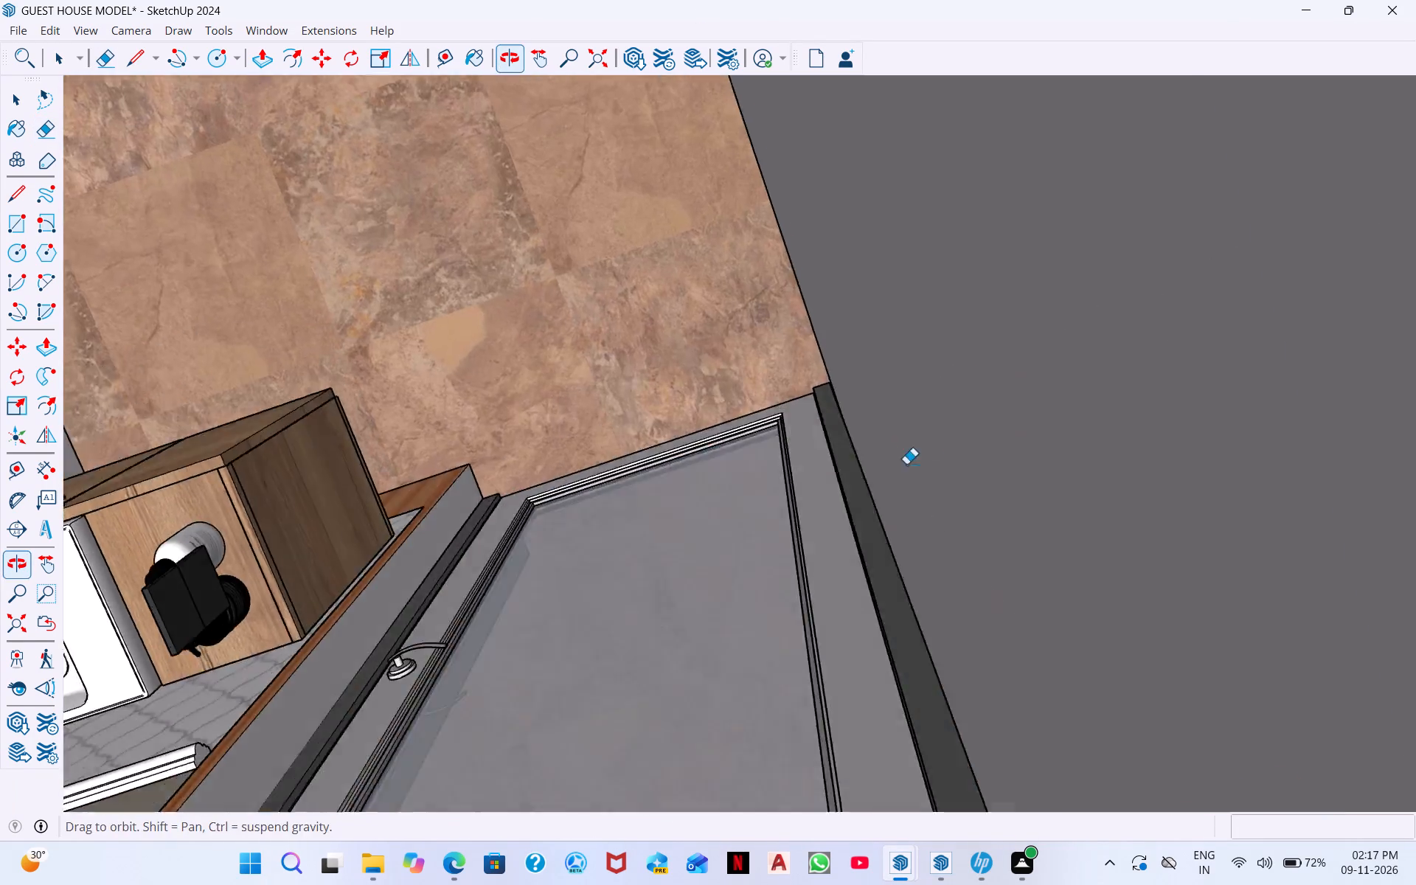
{"action": "middle_click_drag", "start_coordinate": [906, 464], "coordinate": [898, 464]}
{"action": "scroll", "coordinate": [912, 464], "scroll_direction": "down", "scroll_amount": 1}
{"action": "middle_click_drag", "start_coordinate": [895, 399], "coordinate": [940, 518]}
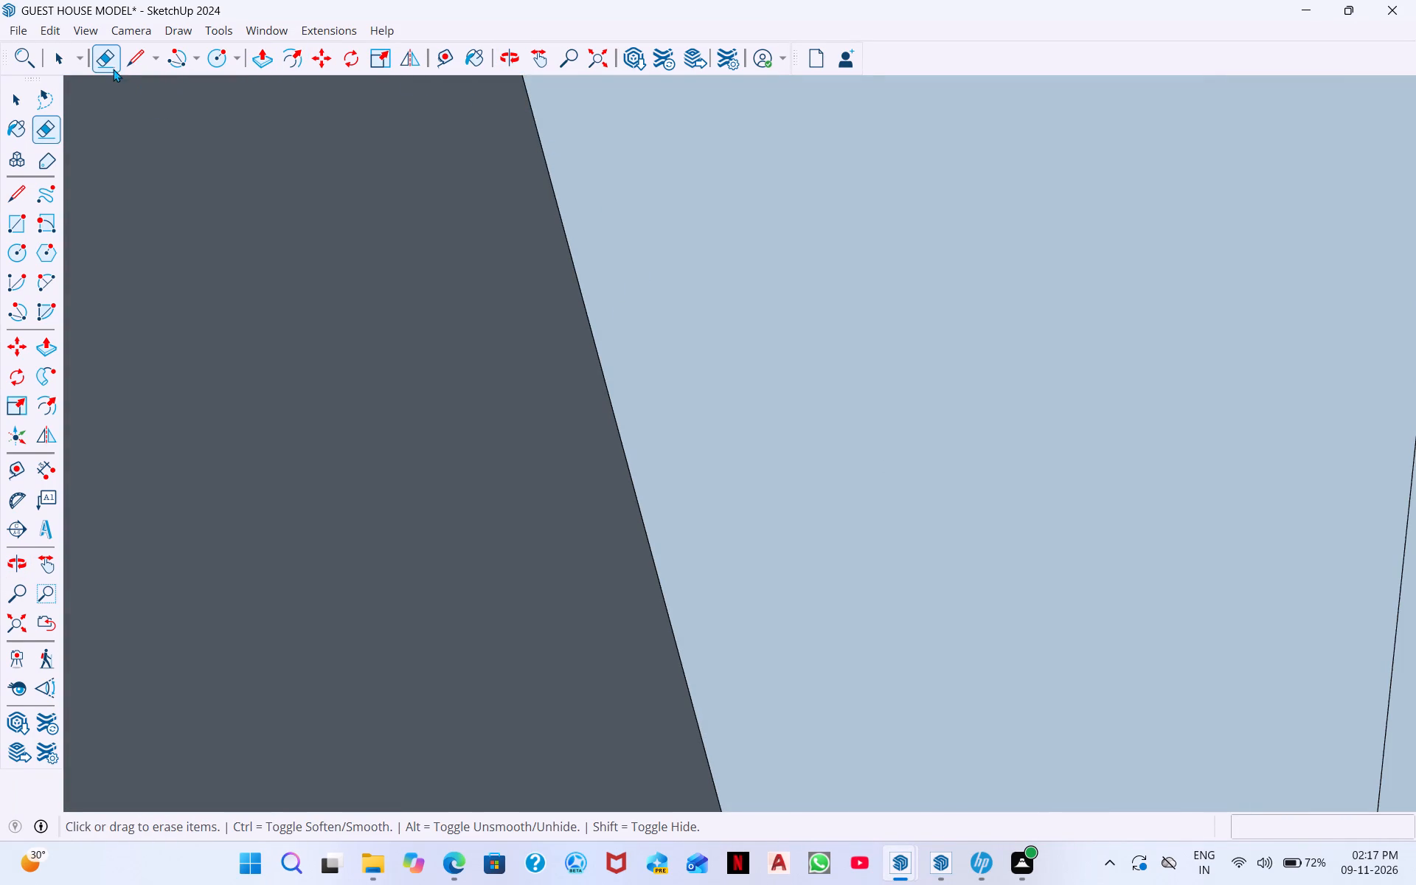
From inside the entry room, draw a line about 1' 6 15/16" along the wall edge above the arched frame and recessed panels.
{"action": "left_click", "coordinate": [136, 58]}
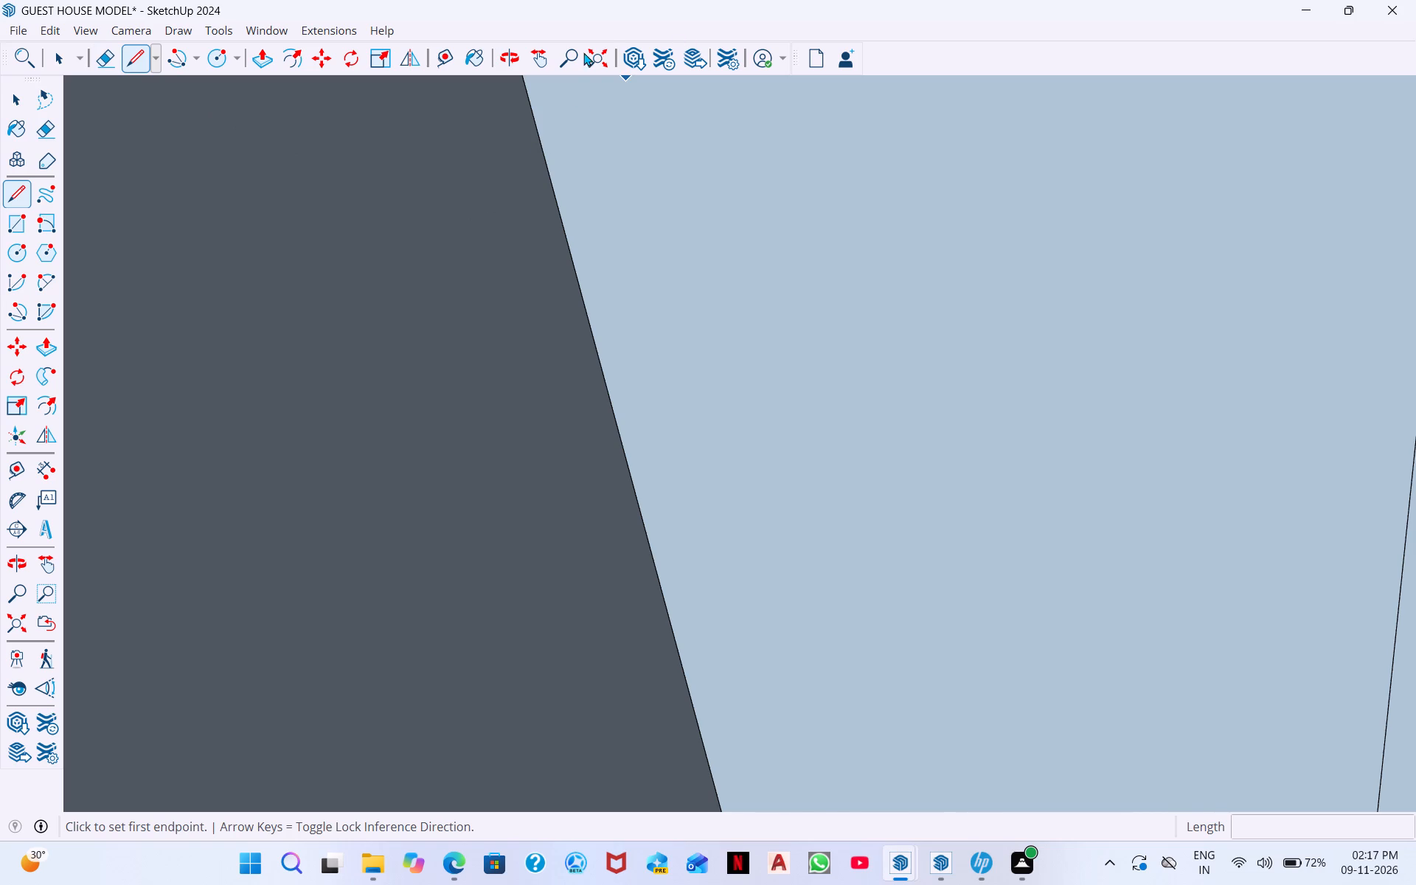
{"action": "left_click", "coordinate": [611, 62]}
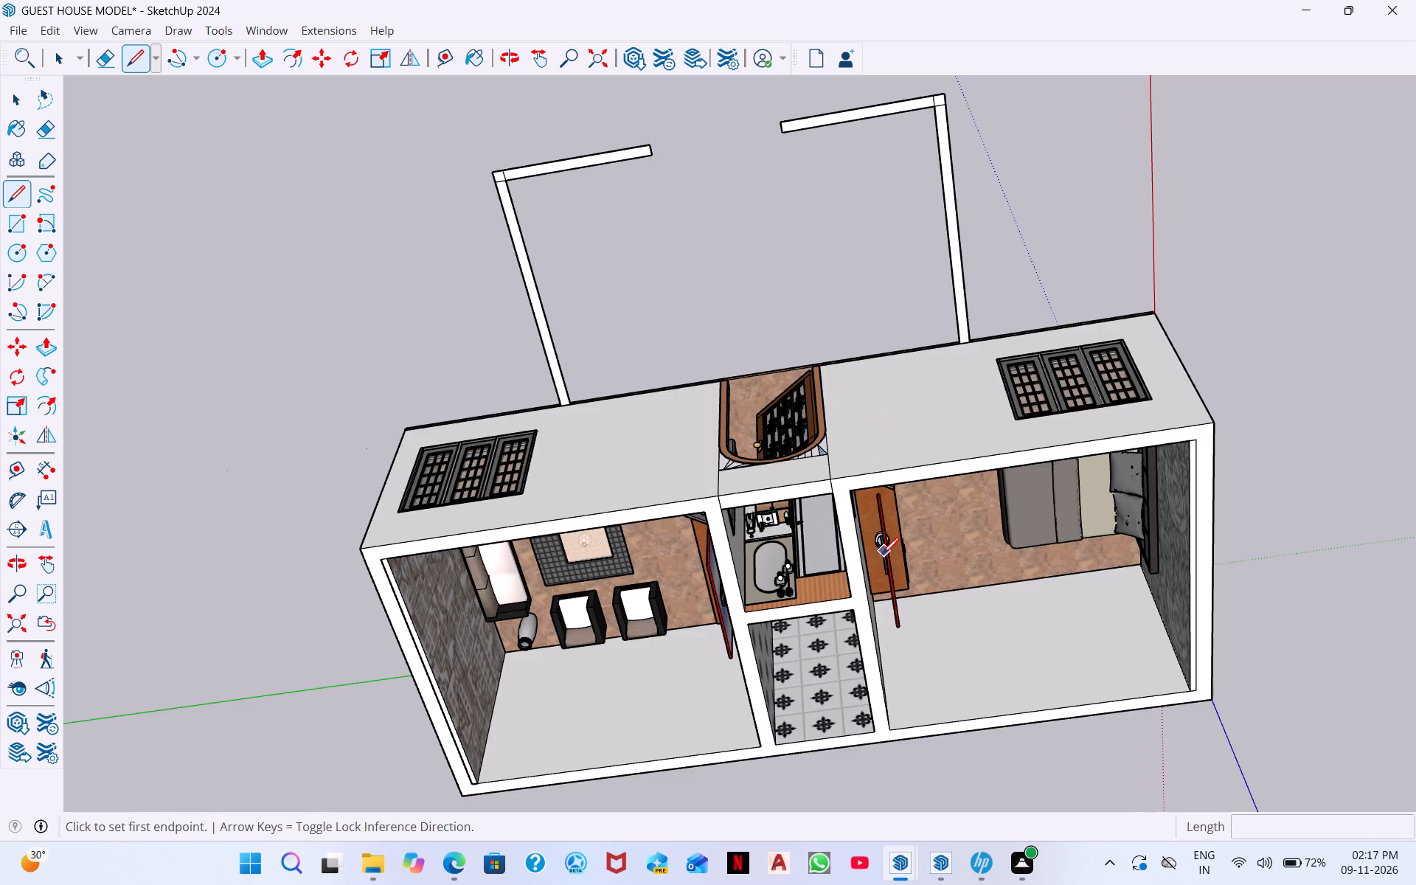
{"action": "middle_click_drag", "start_coordinate": [886, 560], "coordinate": [866, 686]}
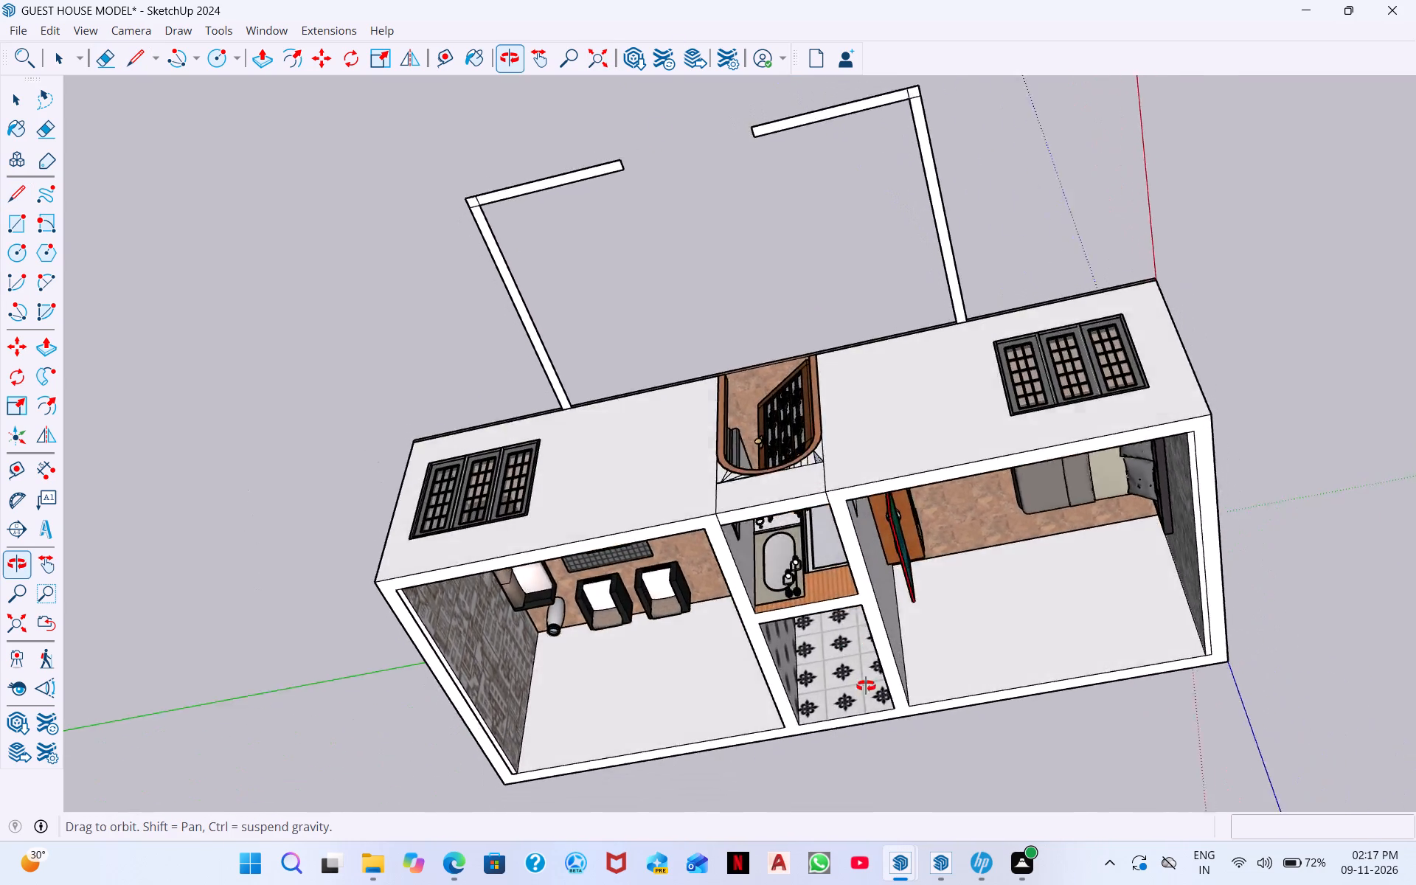
{"action": "middle_click_drag", "start_coordinate": [866, 686], "coordinate": [726, 394]}
{"action": "middle_click_drag", "start_coordinate": [755, 482], "coordinate": [726, 320]}
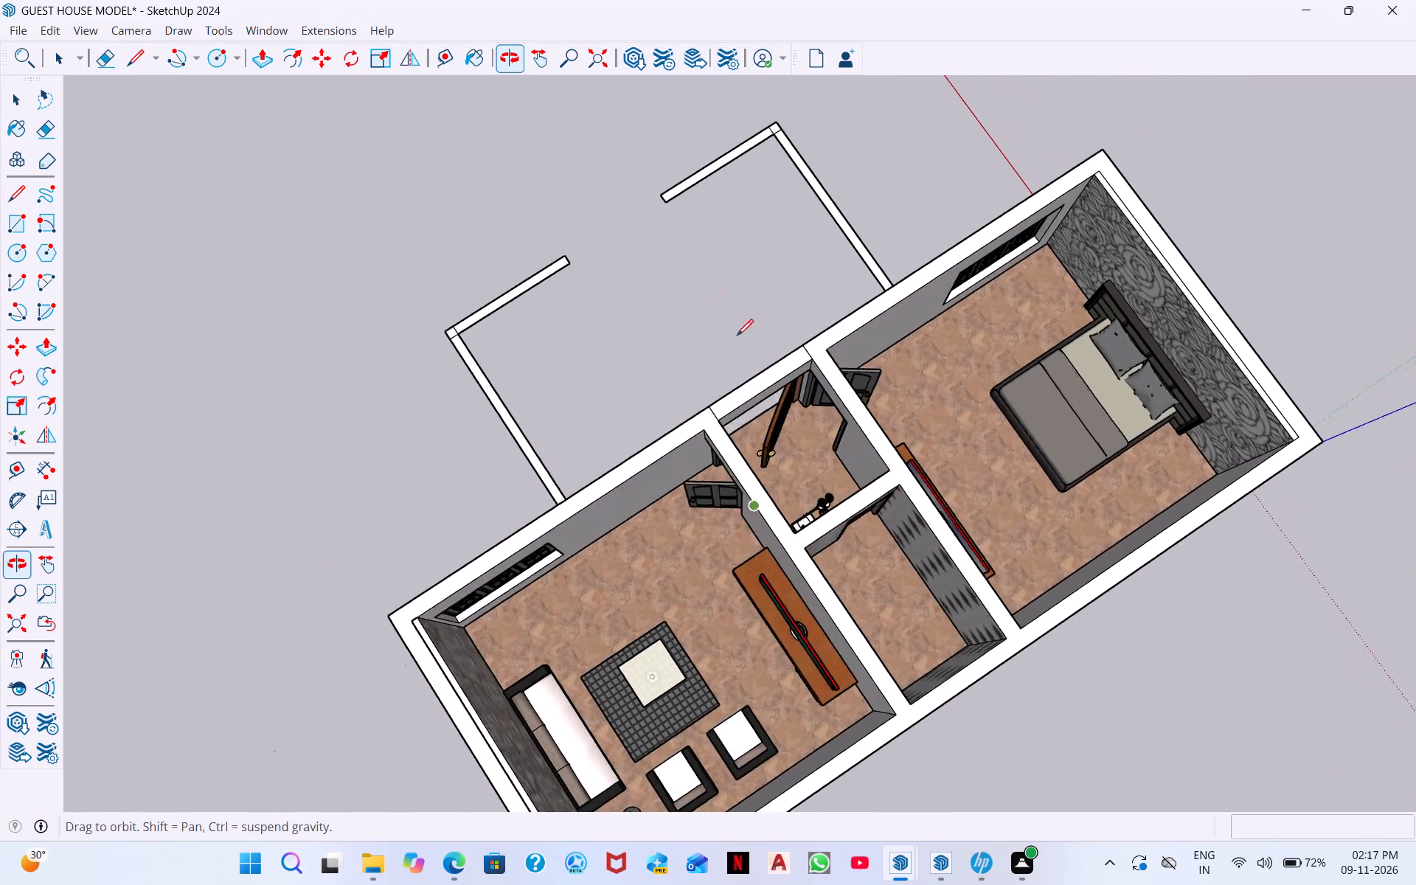
{"action": "scroll", "coordinate": [797, 464], "scroll_direction": "up", "scroll_amount": 7}
{"action": "middle_click_drag", "start_coordinate": [757, 518], "coordinate": [710, 321]}
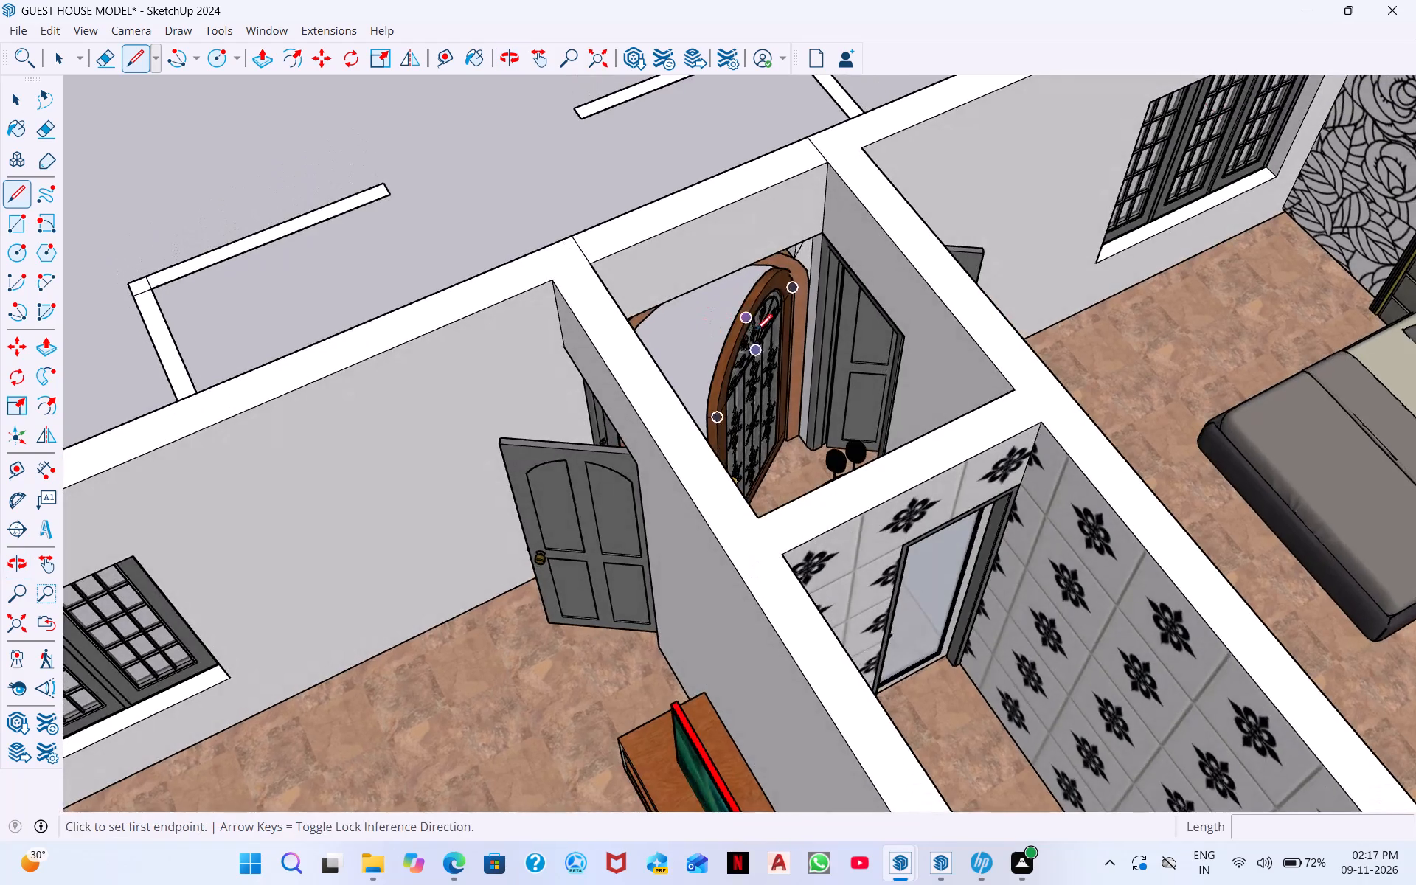
{"action": "scroll", "coordinate": [763, 330], "scroll_direction": "up", "scroll_amount": 12}
{"action": "middle_click_drag", "start_coordinate": [829, 326], "coordinate": [829, 72]}
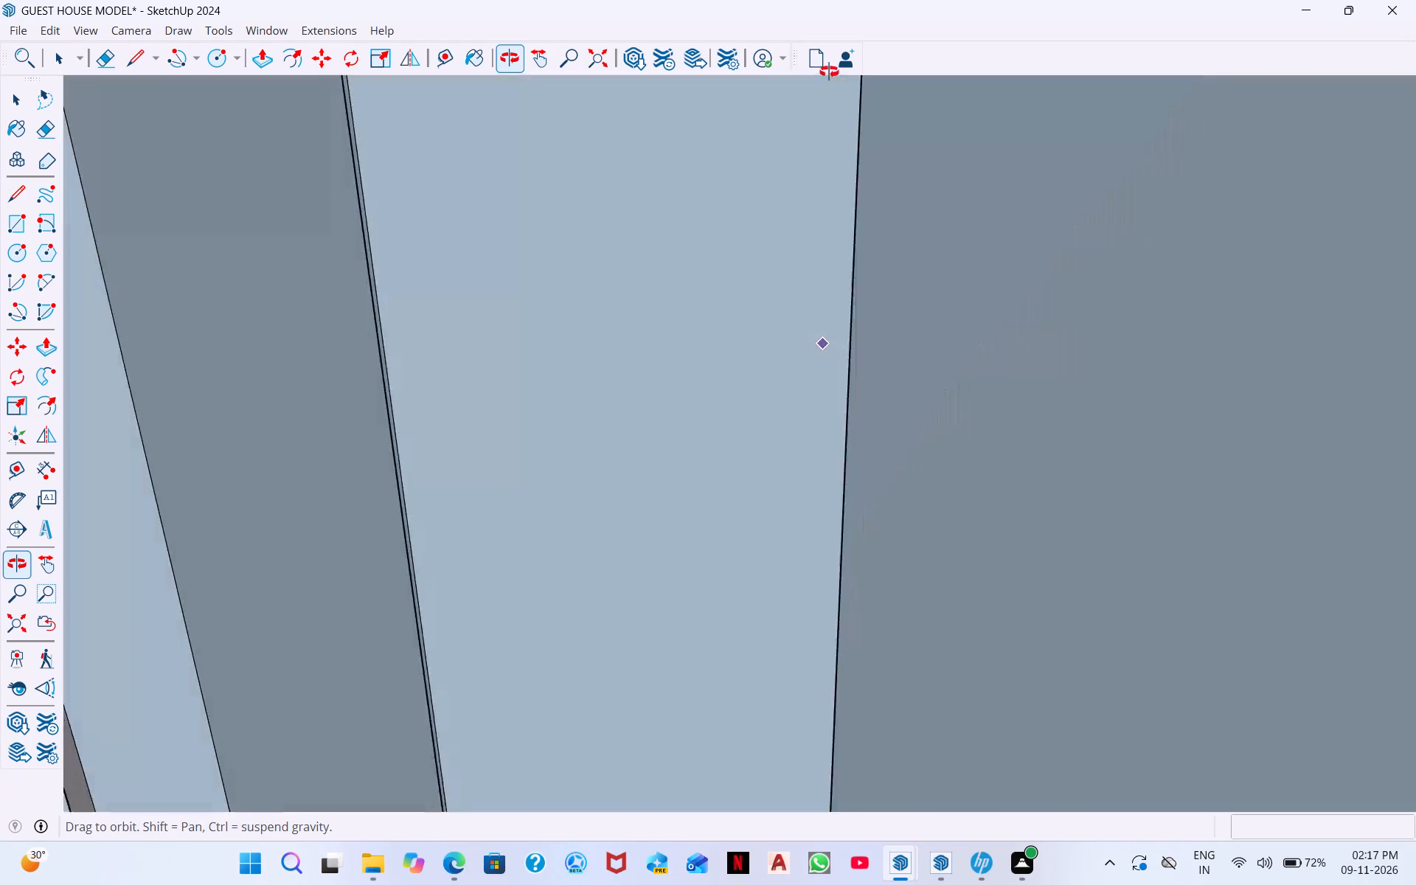
{"action": "middle_click_drag", "start_coordinate": [829, 72], "coordinate": [828, 72]}
{"action": "middle_click_drag", "start_coordinate": [825, 117], "coordinate": [855, 318]}
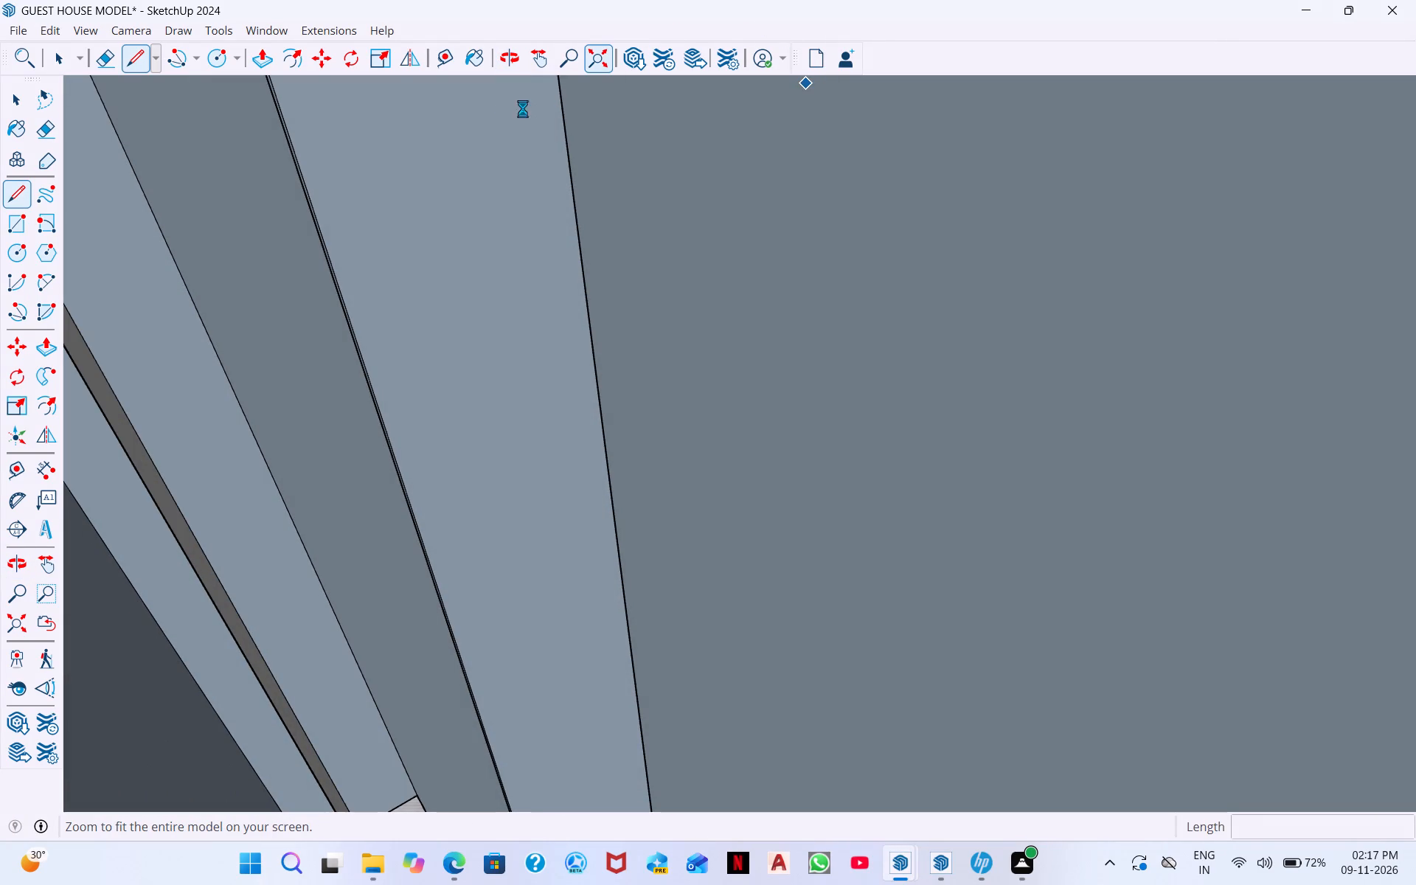
{"action": "left_click", "coordinate": [585, 52]}
{"action": "middle_click_drag", "start_coordinate": [819, 333], "coordinate": [678, 246]}
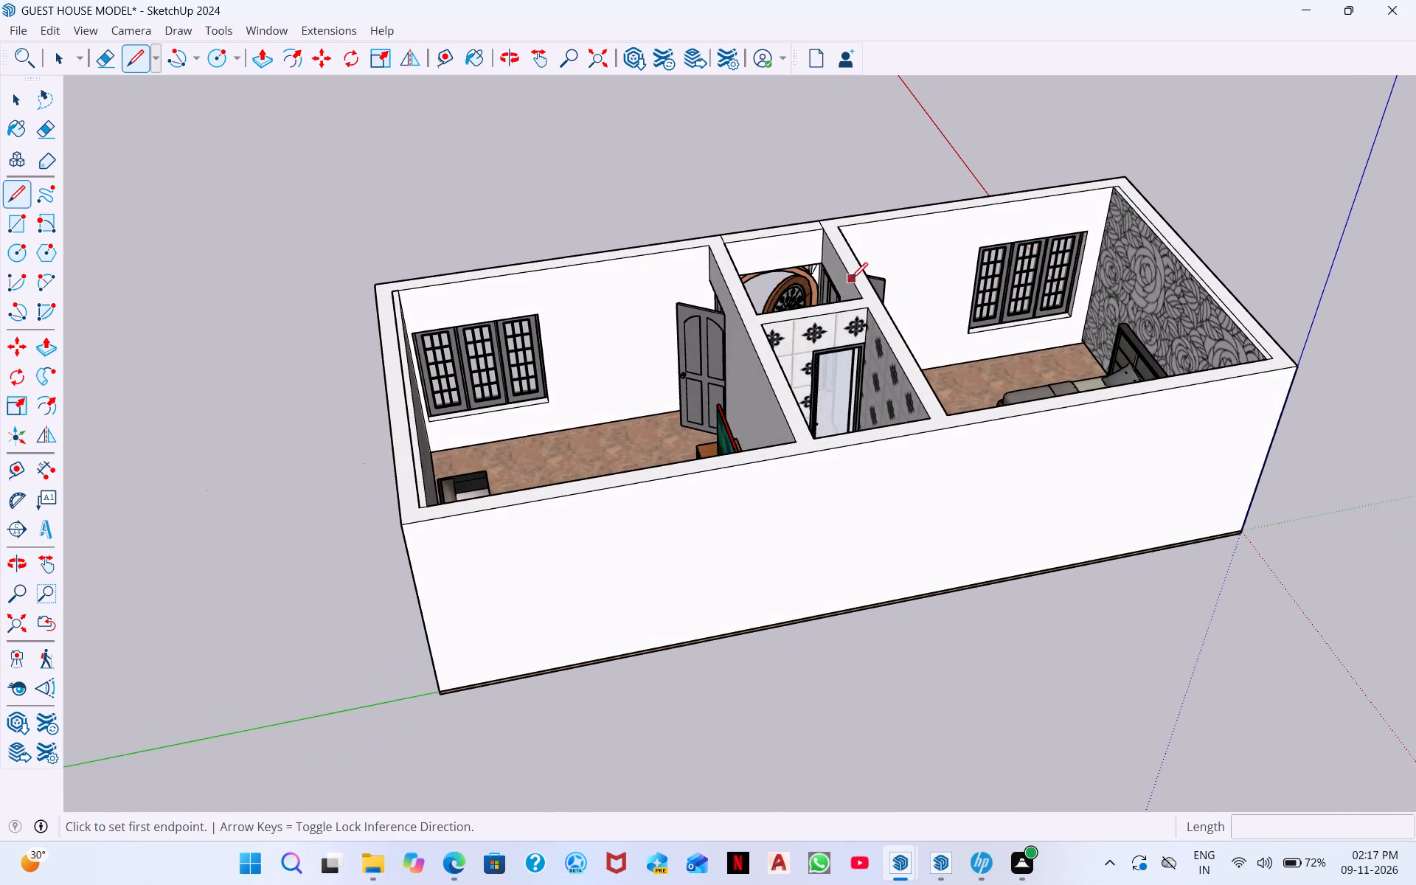
{"action": "scroll", "coordinate": [822, 272], "scroll_direction": "up", "scroll_amount": 19}
{"action": "middle_click_drag", "start_coordinate": [732, 235], "coordinate": [726, 218]}
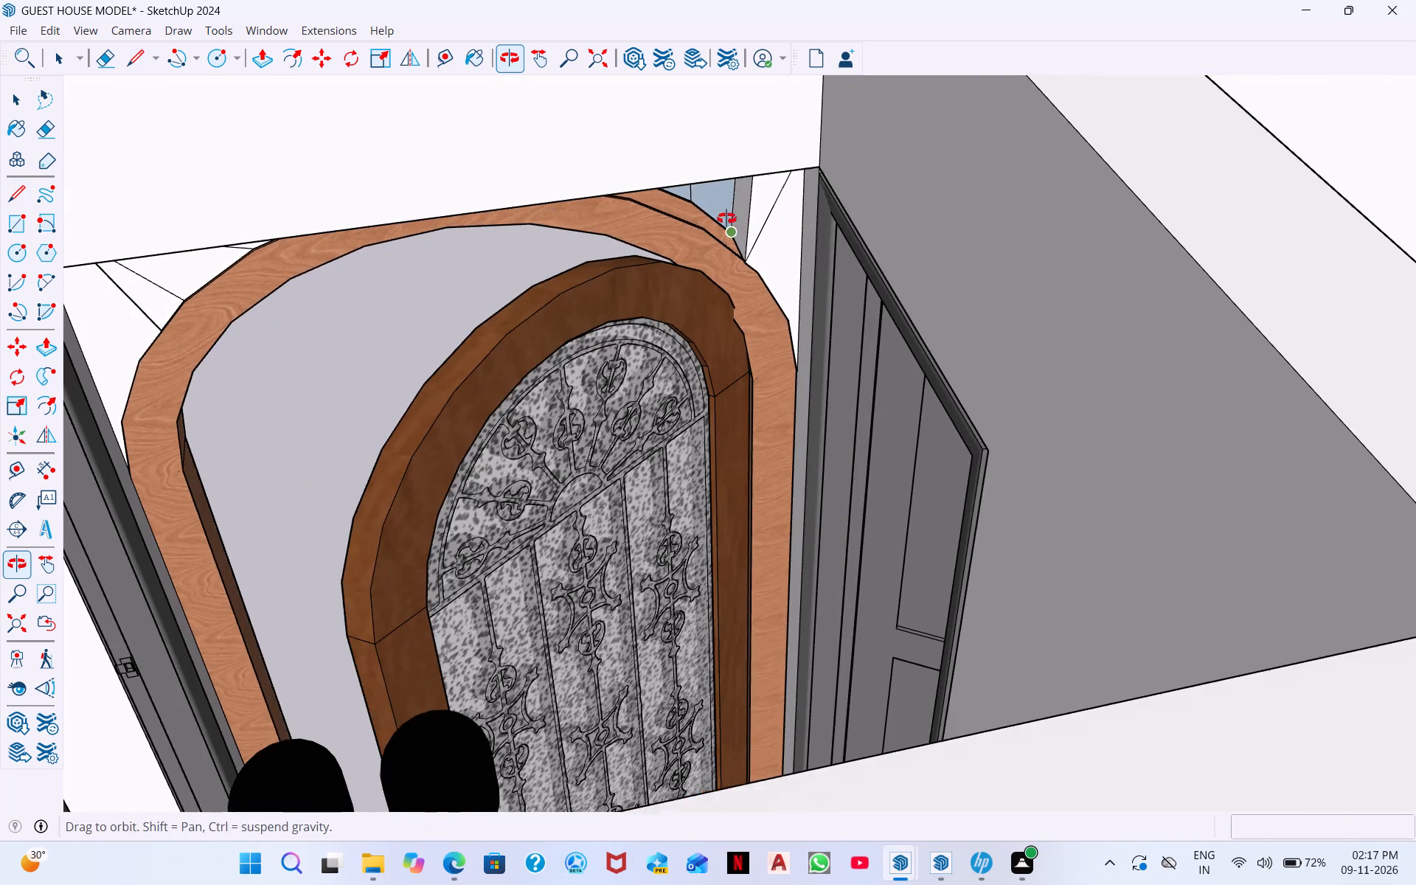
{"action": "middle_click_drag", "start_coordinate": [726, 218], "coordinate": [696, 180]}
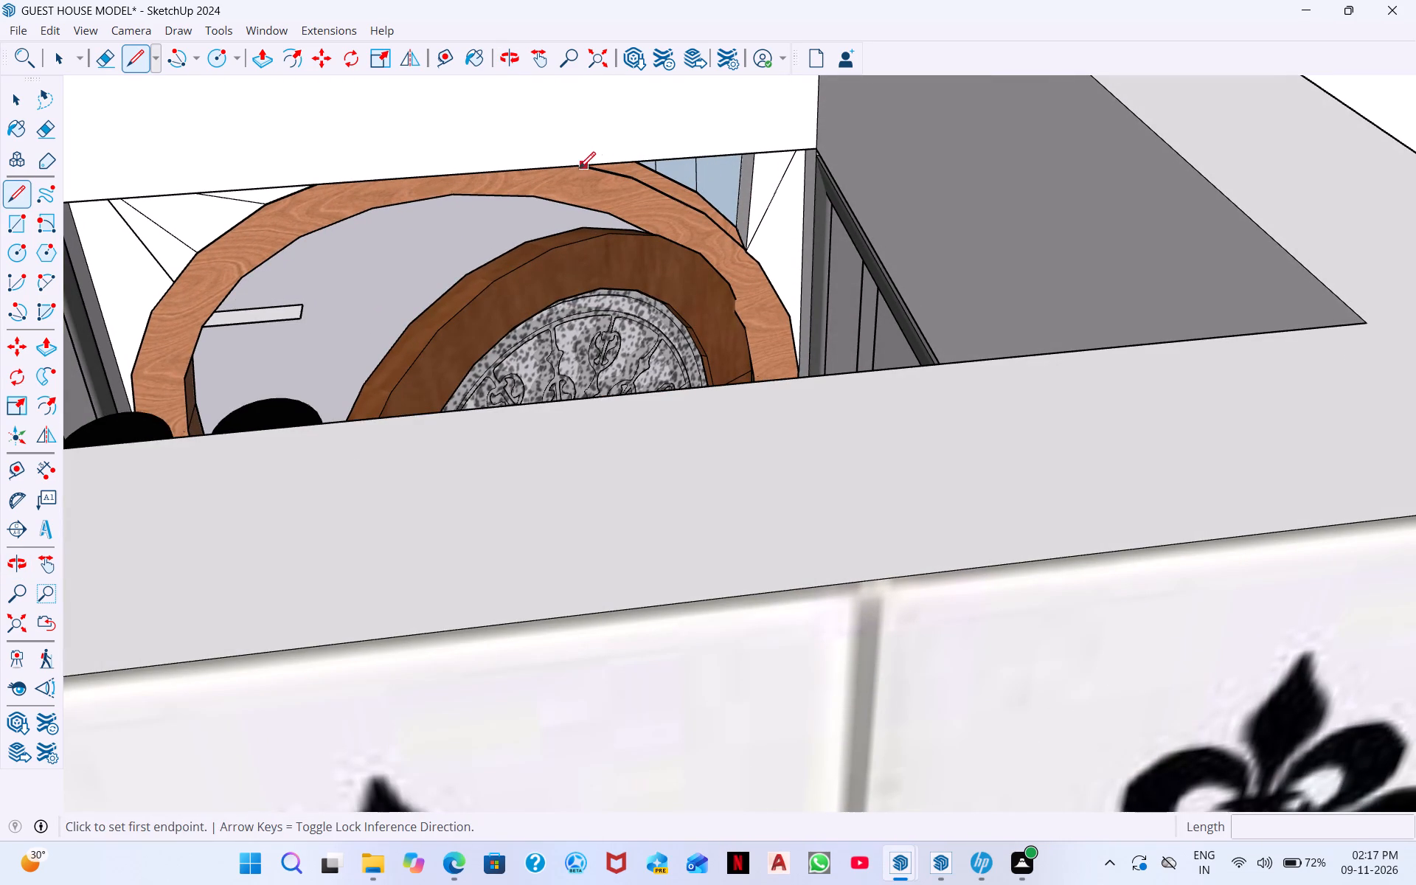
{"action": "middle_click_drag", "start_coordinate": [640, 190], "coordinate": [624, 163]}
{"action": "scroll", "coordinate": [592, 177], "scroll_direction": "up", "scroll_amount": 7}
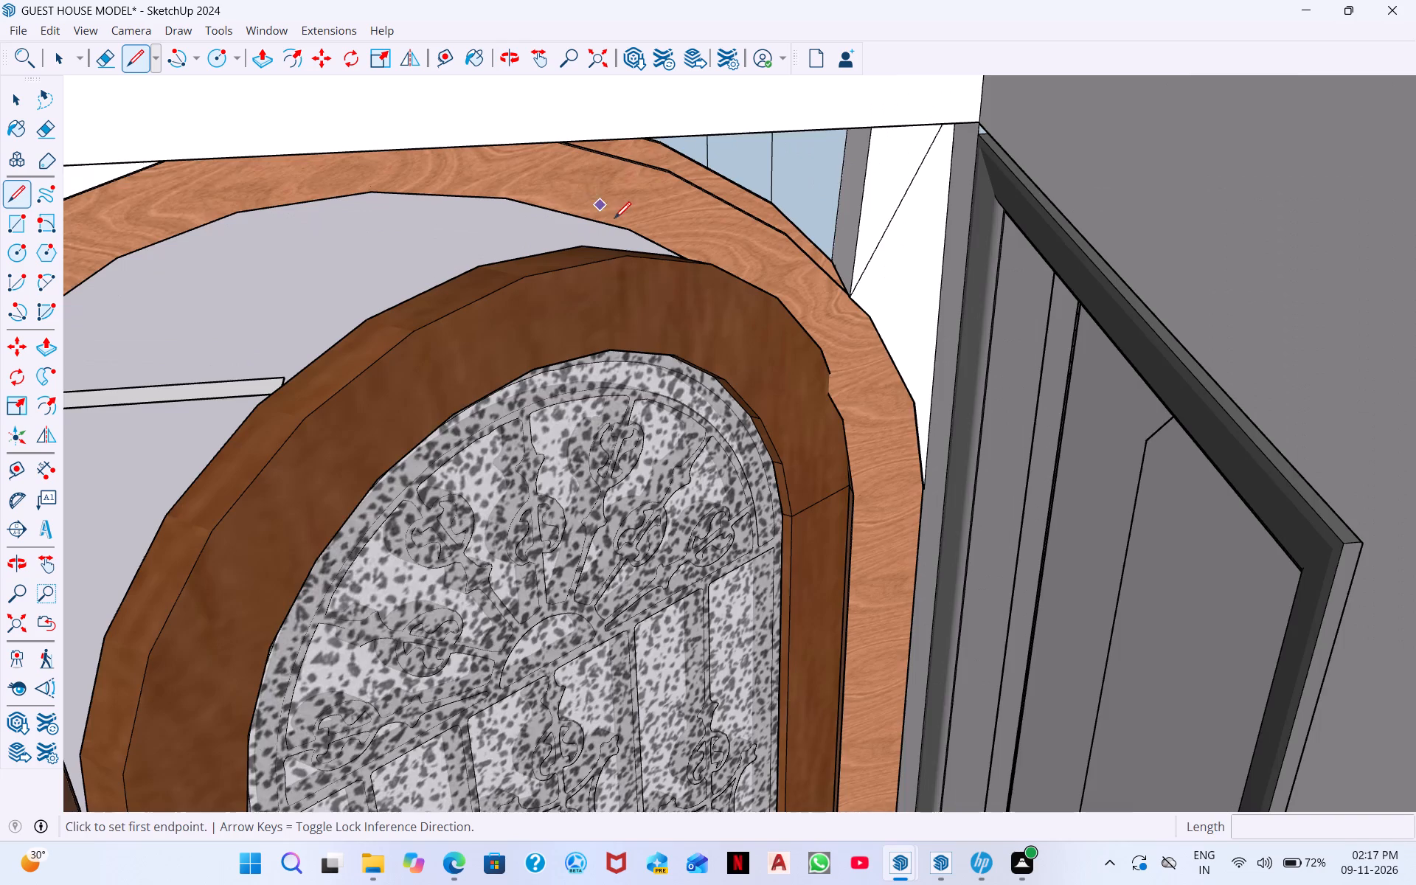
{"action": "scroll", "coordinate": [614, 218], "scroll_direction": "up", "scroll_amount": 3}
{"action": "middle_click_drag", "start_coordinate": [617, 185], "coordinate": [610, 108]}
{"action": "scroll", "coordinate": [610, 108], "scroll_direction": "down", "scroll_amount": 5}
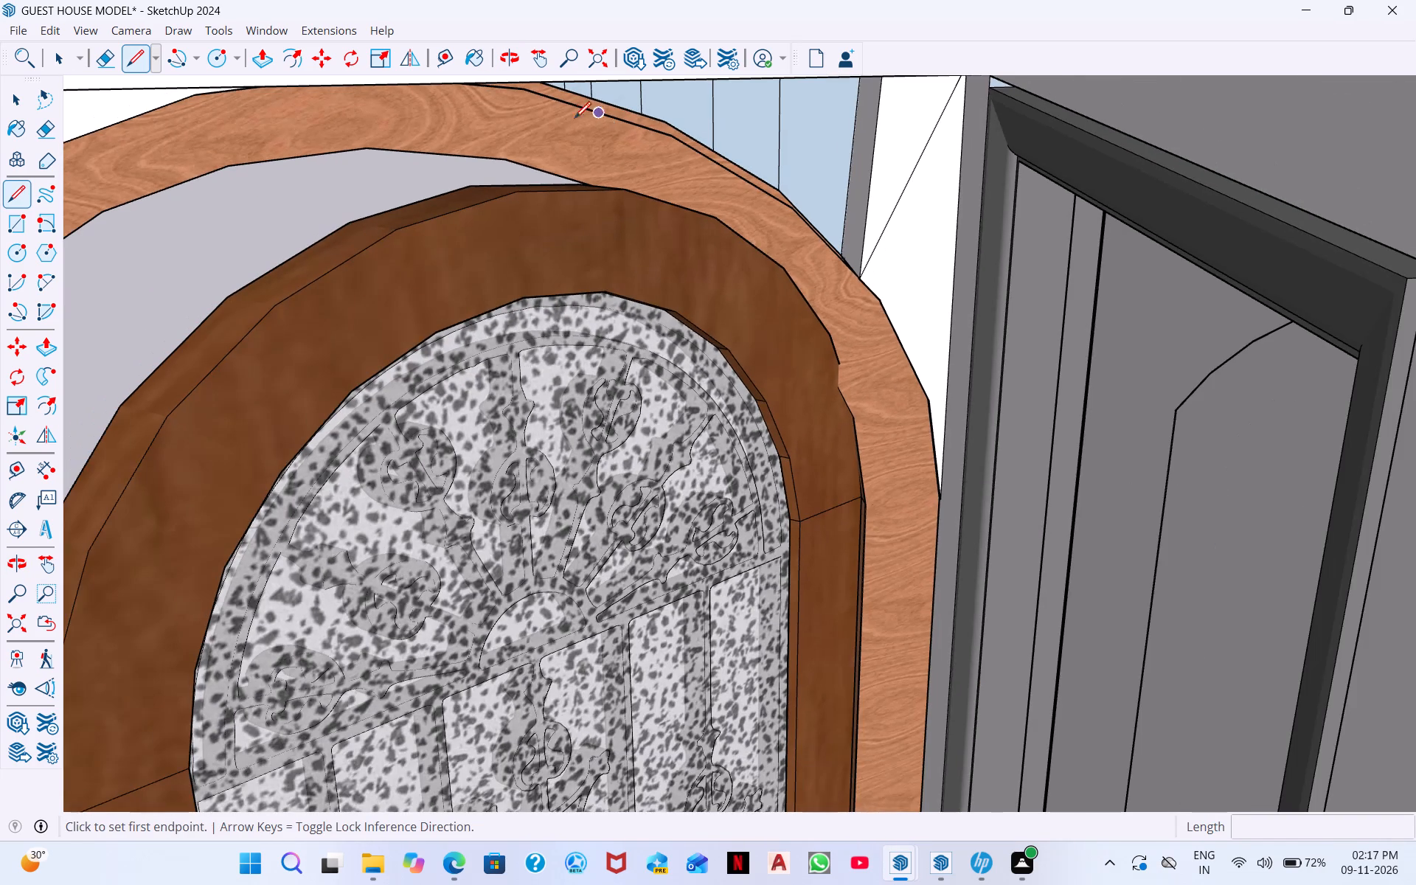
{"action": "left_click", "coordinate": [476, 84]}
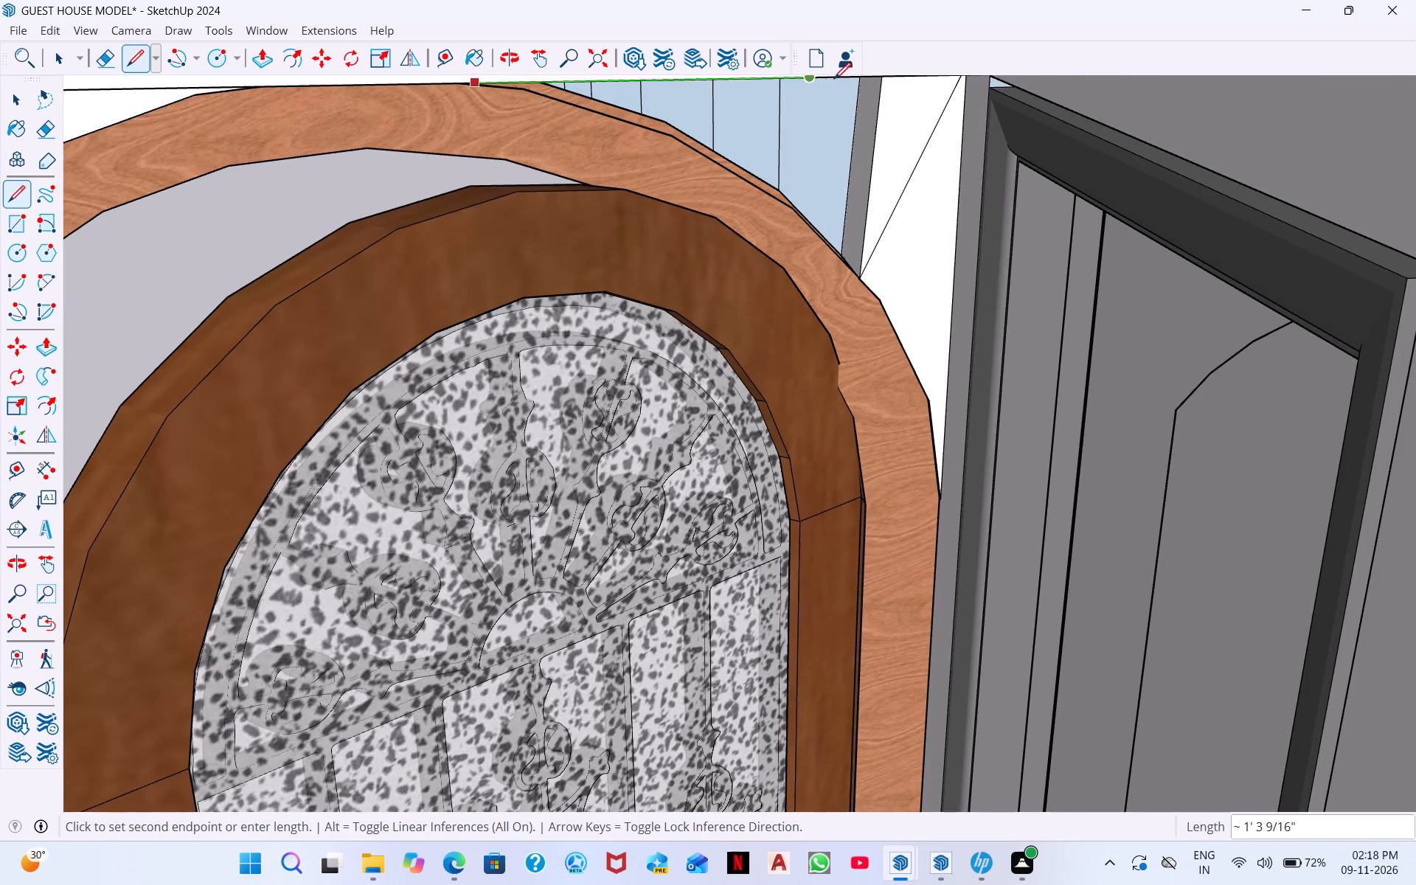
{"action": "left_click", "coordinate": [882, 74]}
{"action": "left_click", "coordinate": [880, 76]}
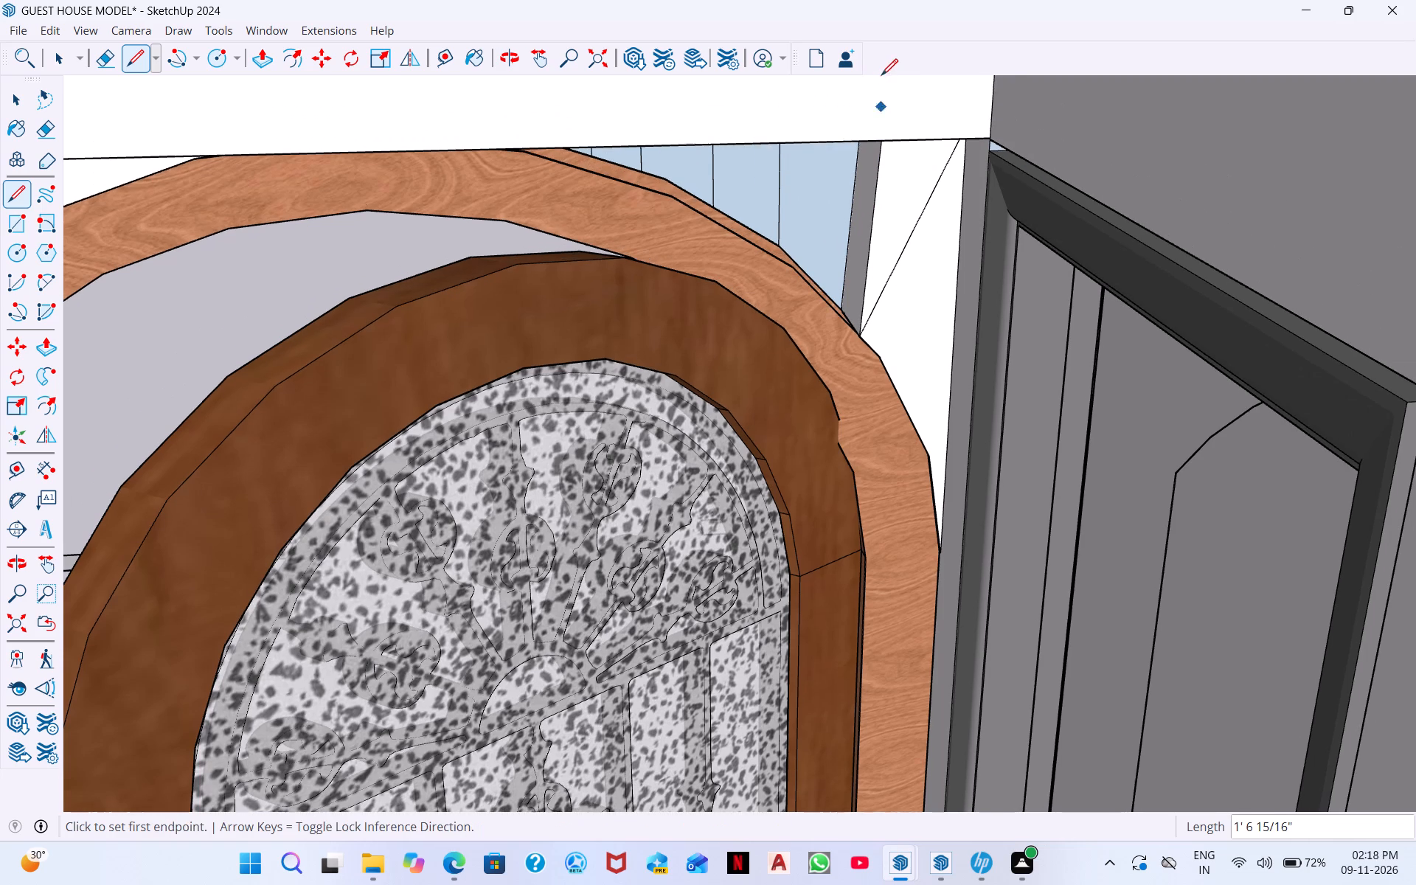
Draw connected lines from the end of that edge down to the arched frame and along the first facets of its outer curve.
{"action": "left_click", "coordinate": [880, 140]}
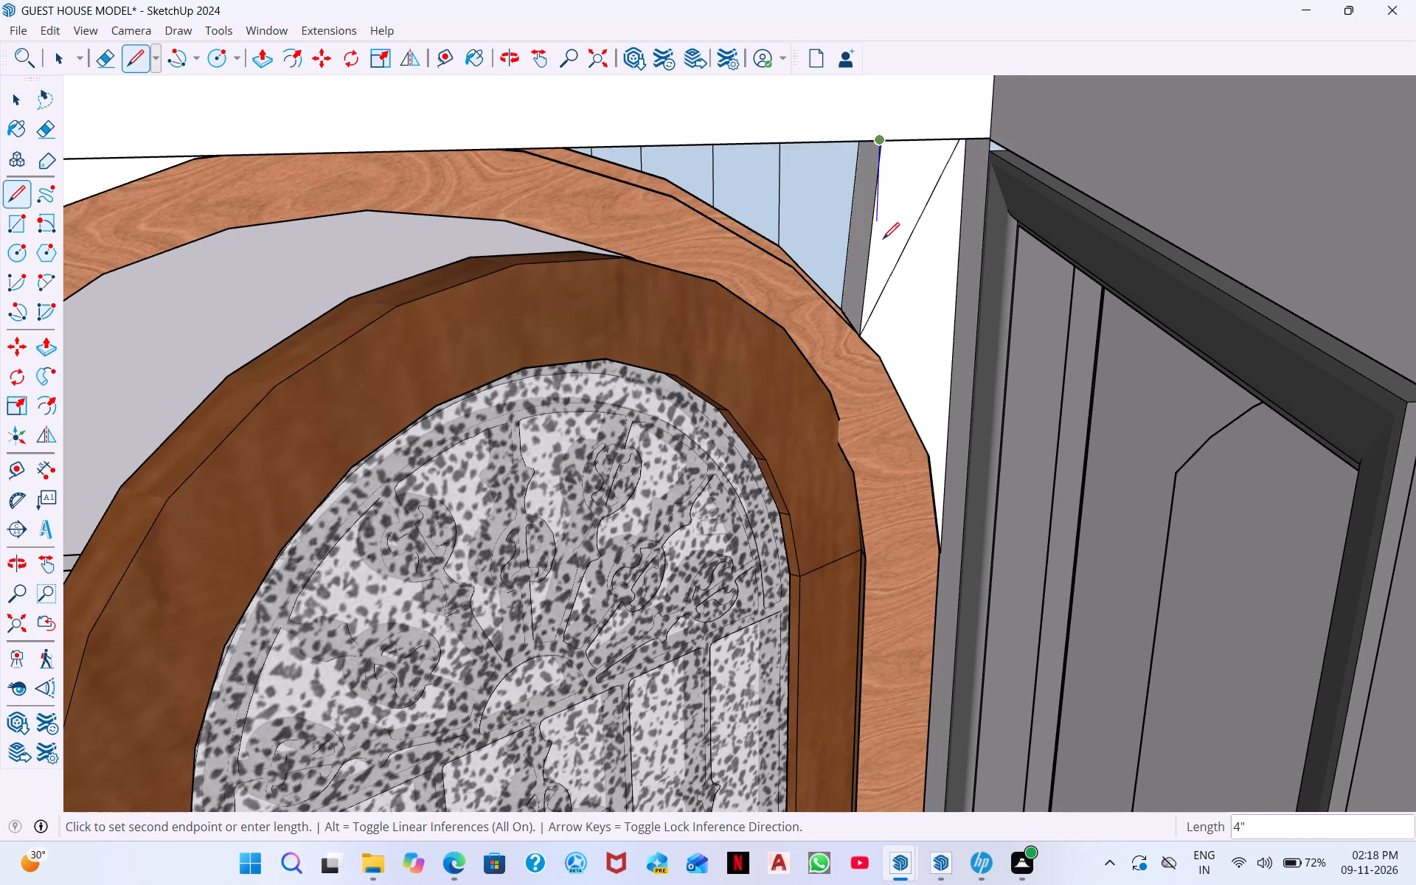
{"action": "left_click", "coordinate": [858, 334]}
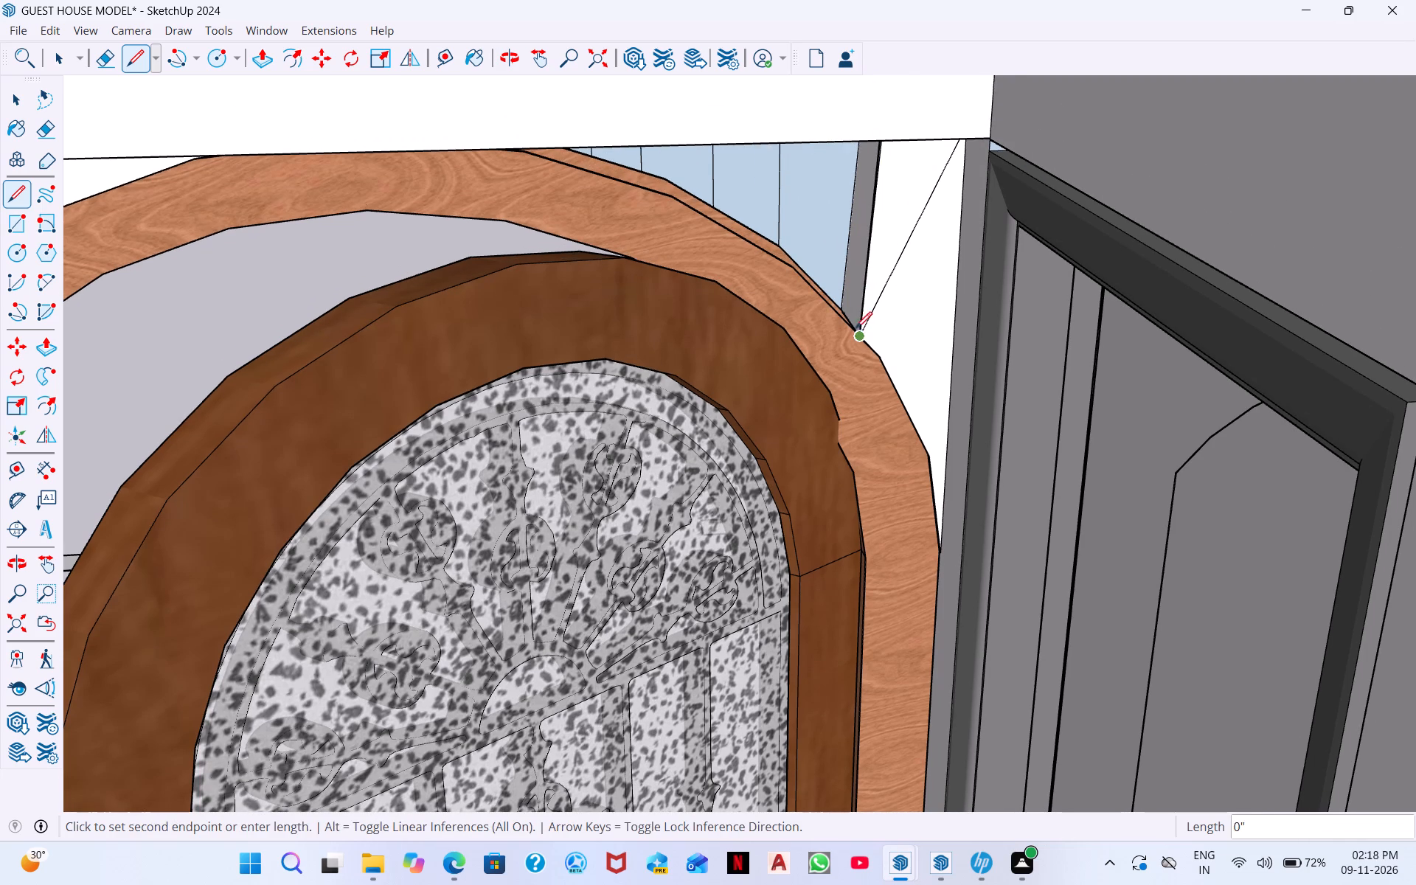
{"action": "left_click", "coordinate": [795, 271]}
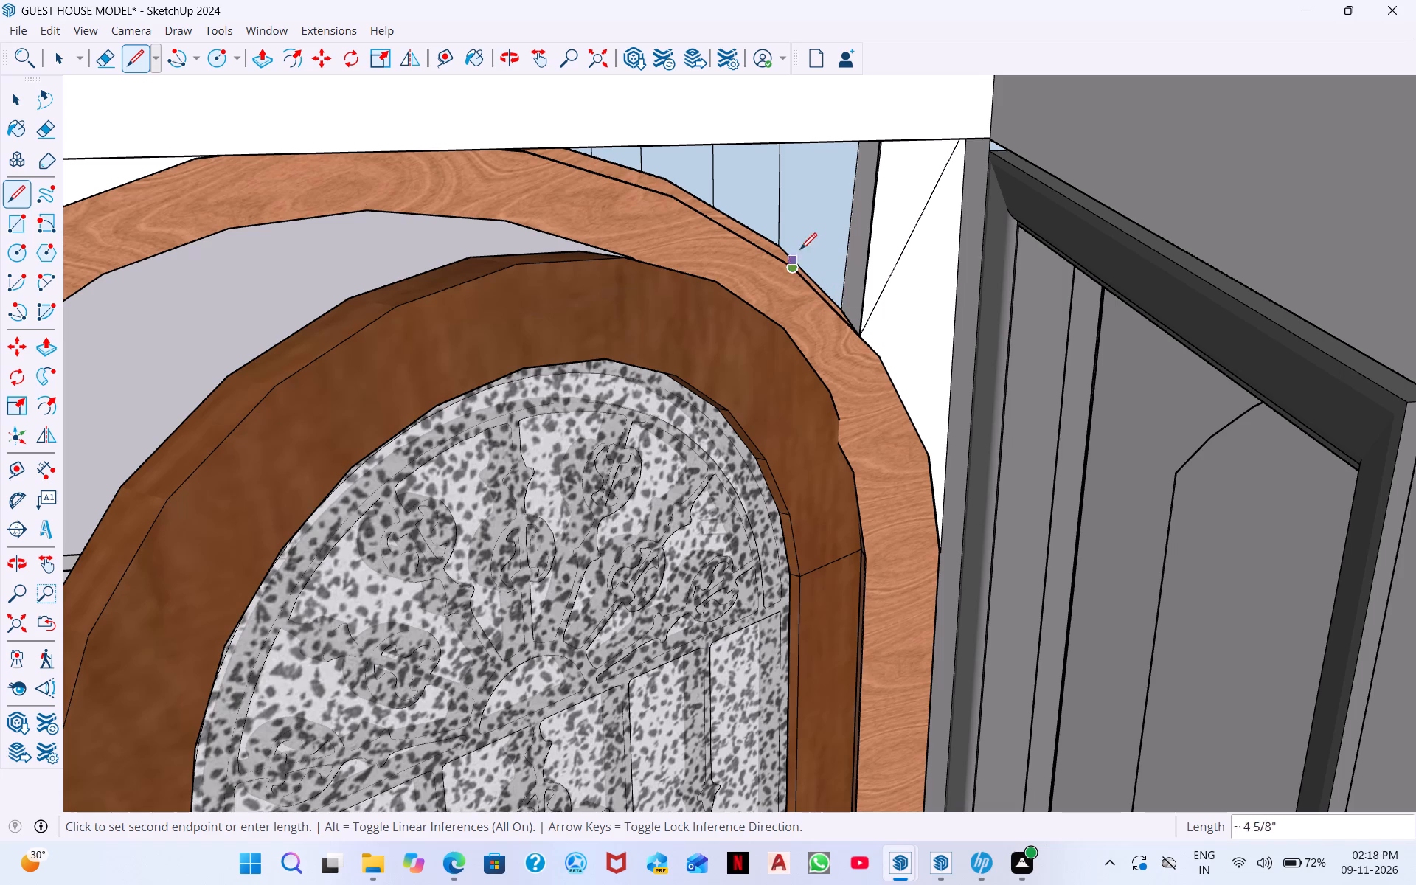
{"action": "left_click", "coordinate": [670, 194]}
Continue tracing the arched frame's outer edge with connected line segments towards the crown of the arch.
{"action": "scroll", "coordinate": [644, 209], "scroll_direction": "down", "scroll_amount": 4}
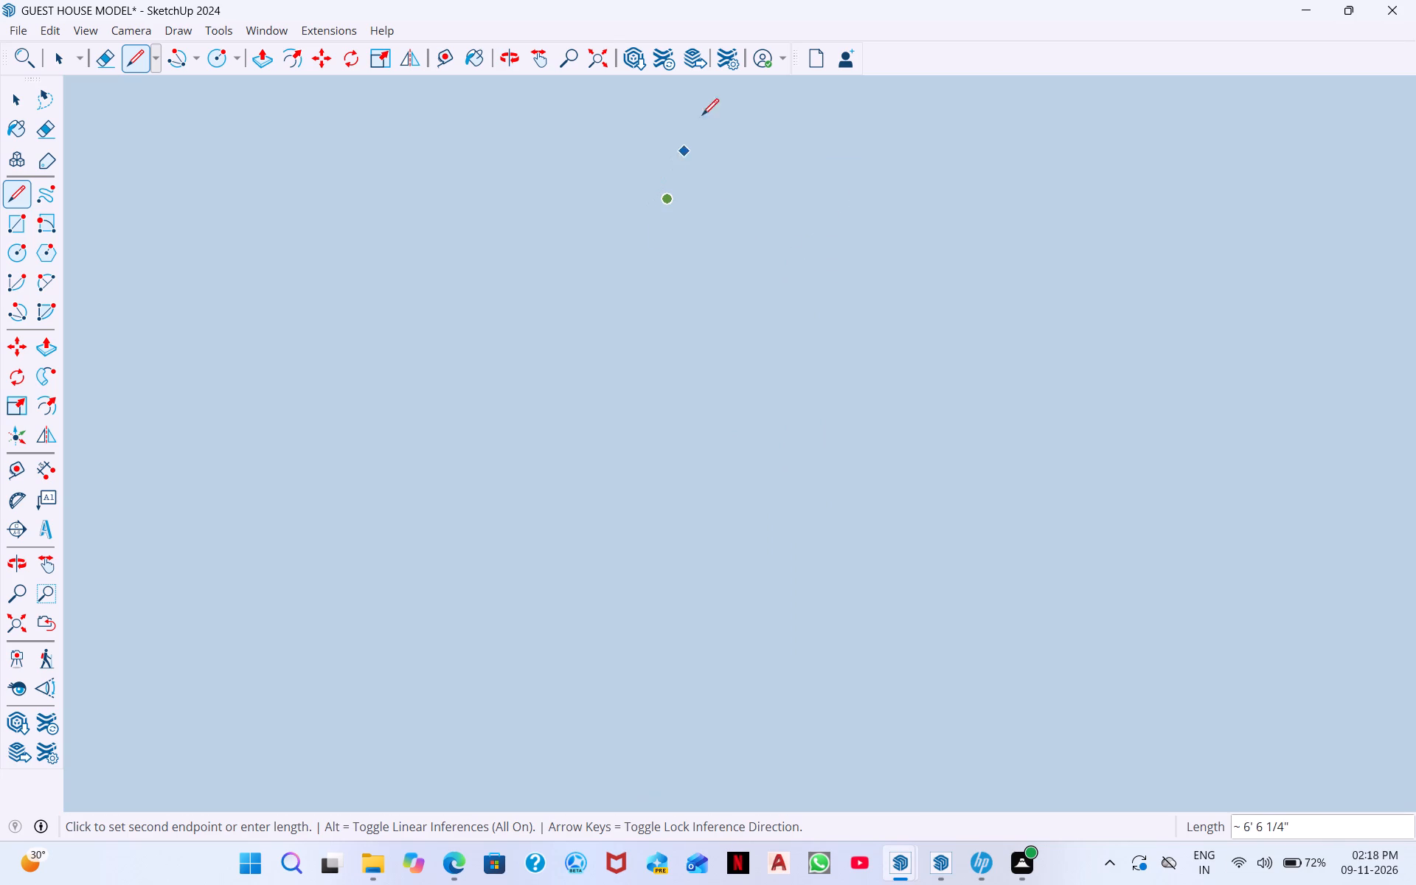
{"action": "left_click", "coordinate": [595, 61]}
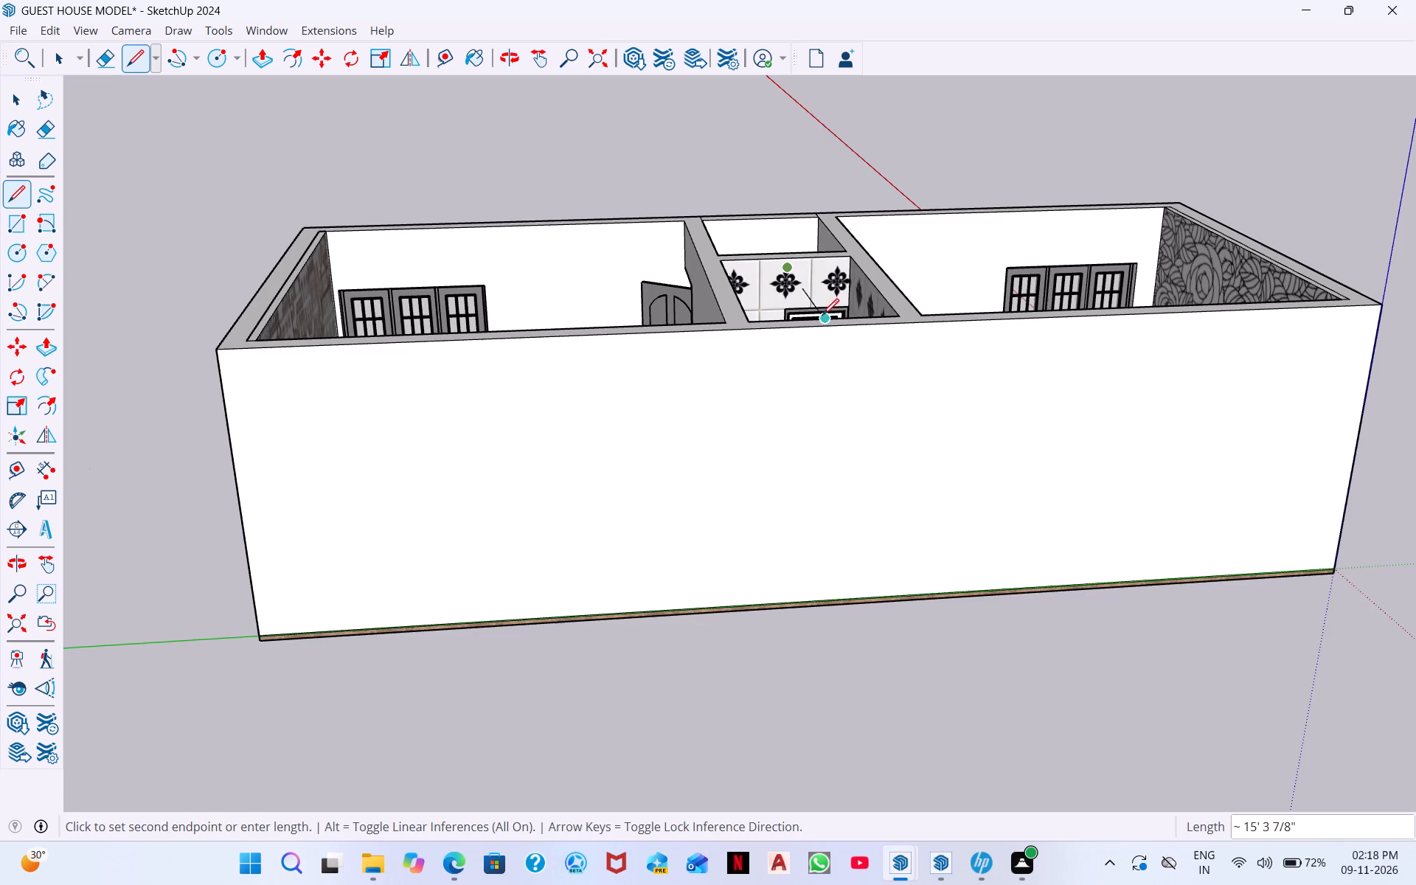
{"action": "scroll", "coordinate": [782, 270], "scroll_direction": "up", "scroll_amount": 14}
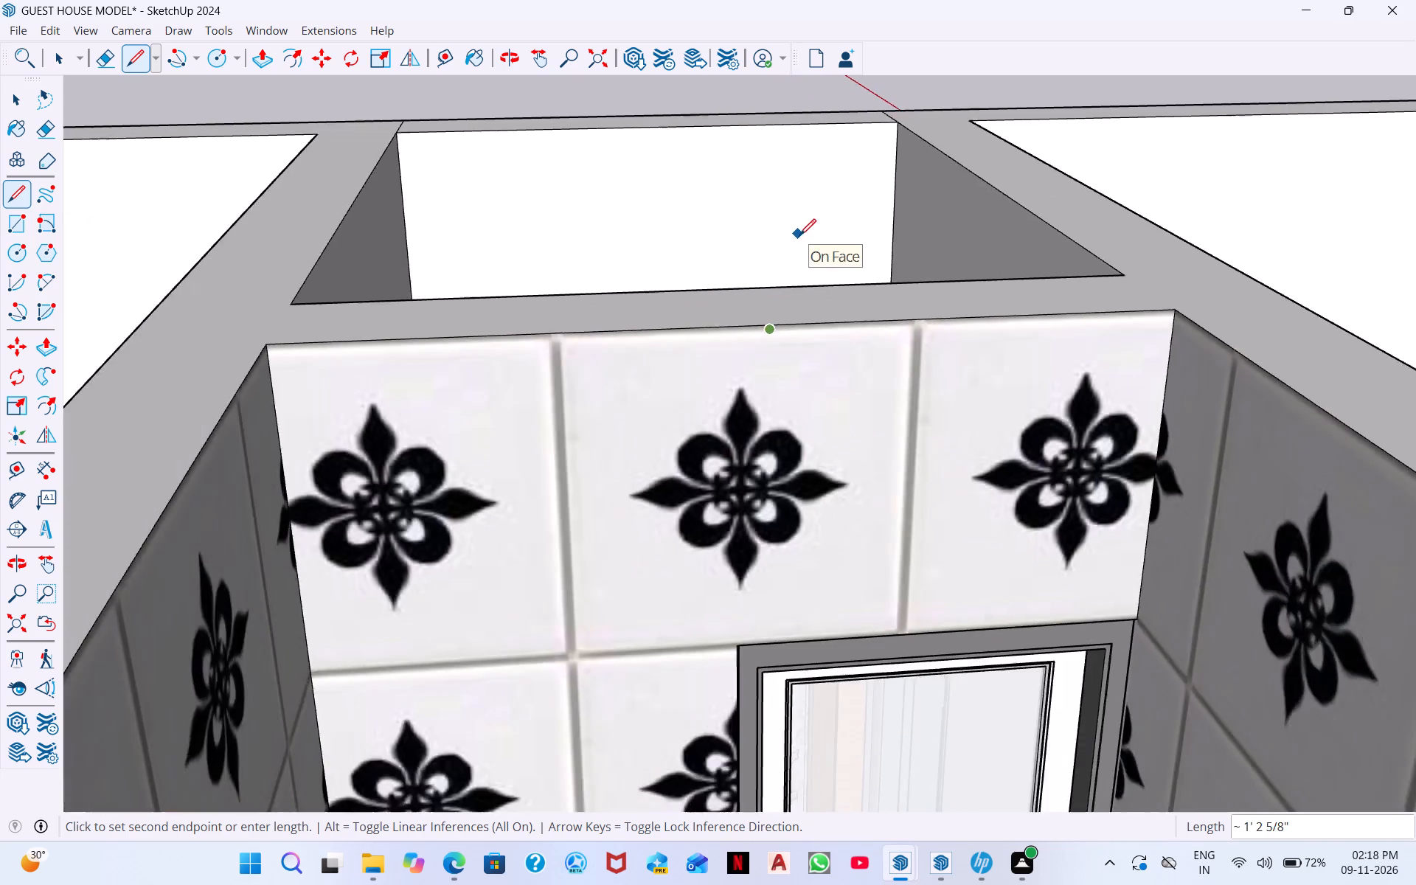
{"action": "scroll", "coordinate": [799, 235], "scroll_direction": "up", "scroll_amount": 8}
{"action": "middle_click_drag", "start_coordinate": [796, 401], "coordinate": [795, 346]}
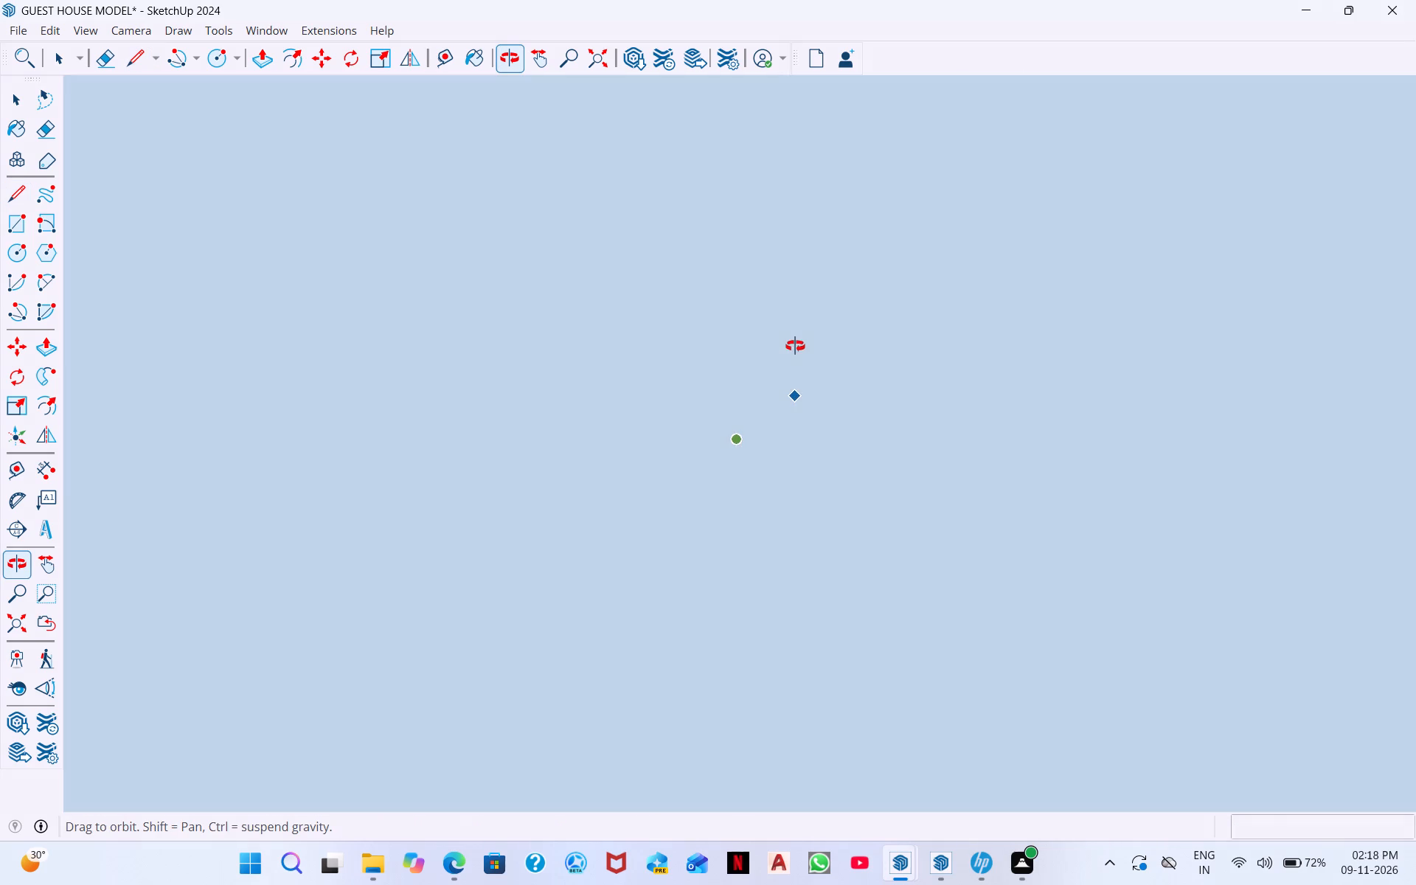
{"action": "middle_click_drag", "start_coordinate": [795, 346], "coordinate": [791, 442]}
{"action": "scroll", "coordinate": [712, 468], "scroll_direction": "up", "scroll_amount": 10}
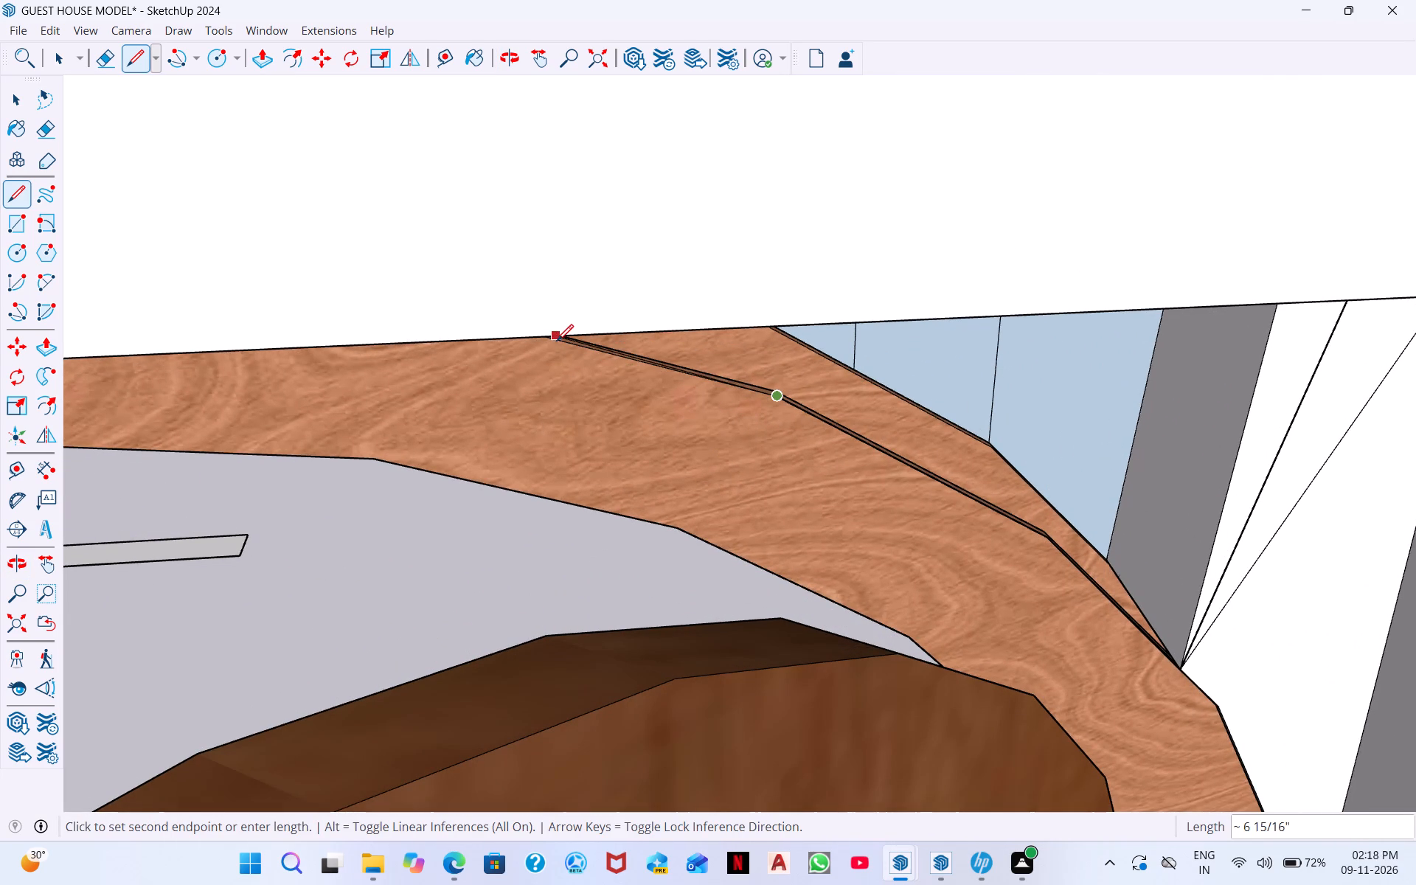
{"action": "scroll", "coordinate": [558, 346], "scroll_direction": "up", "scroll_amount": 5}
{"action": "middle_click_drag", "start_coordinate": [560, 339], "coordinate": [580, 282]}
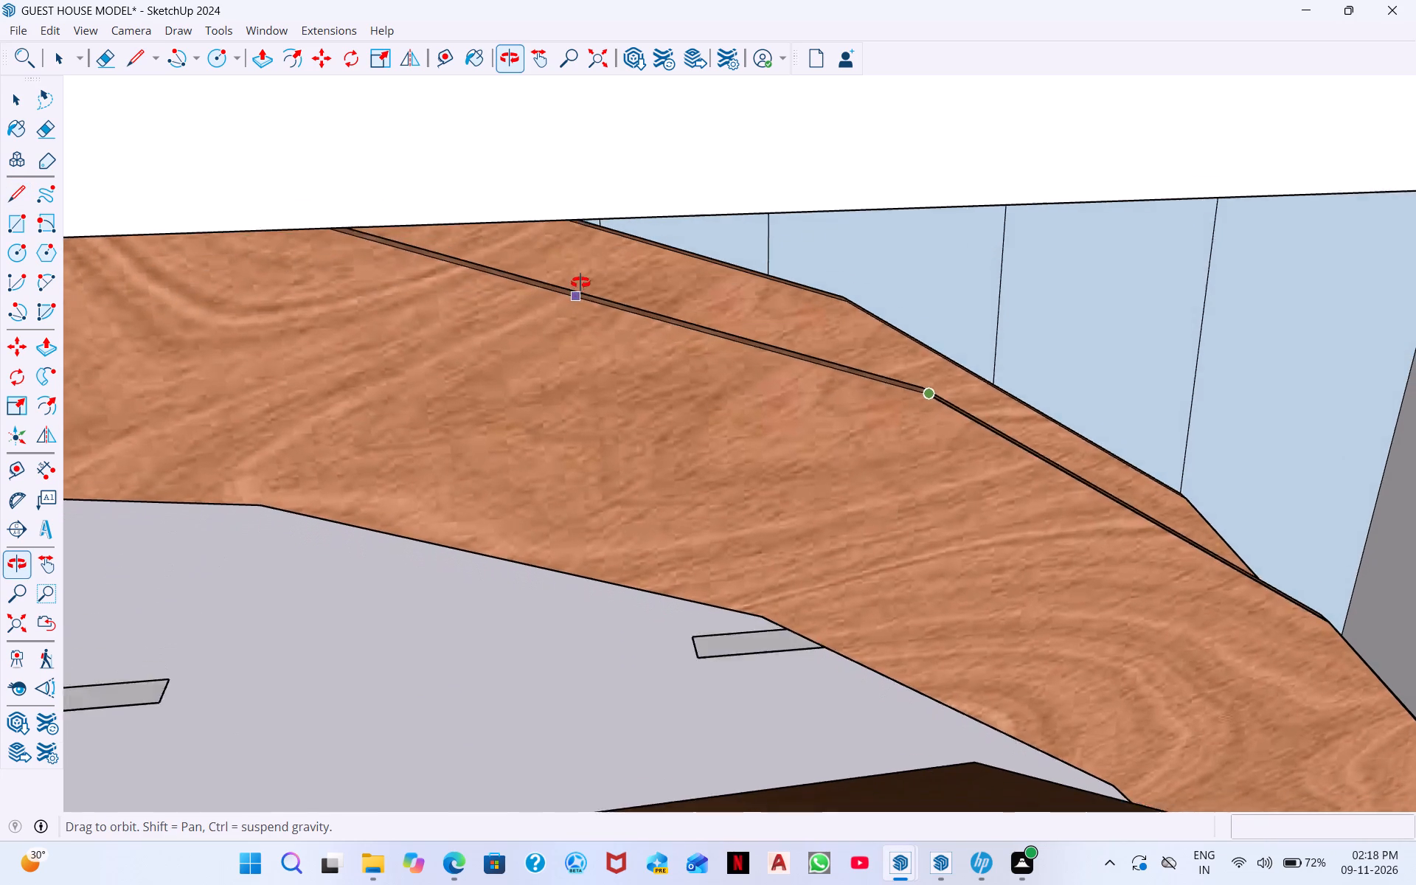
{"action": "middle_click_drag", "start_coordinate": [580, 282], "coordinate": [580, 277]}
{"action": "left_click", "coordinate": [570, 282]}
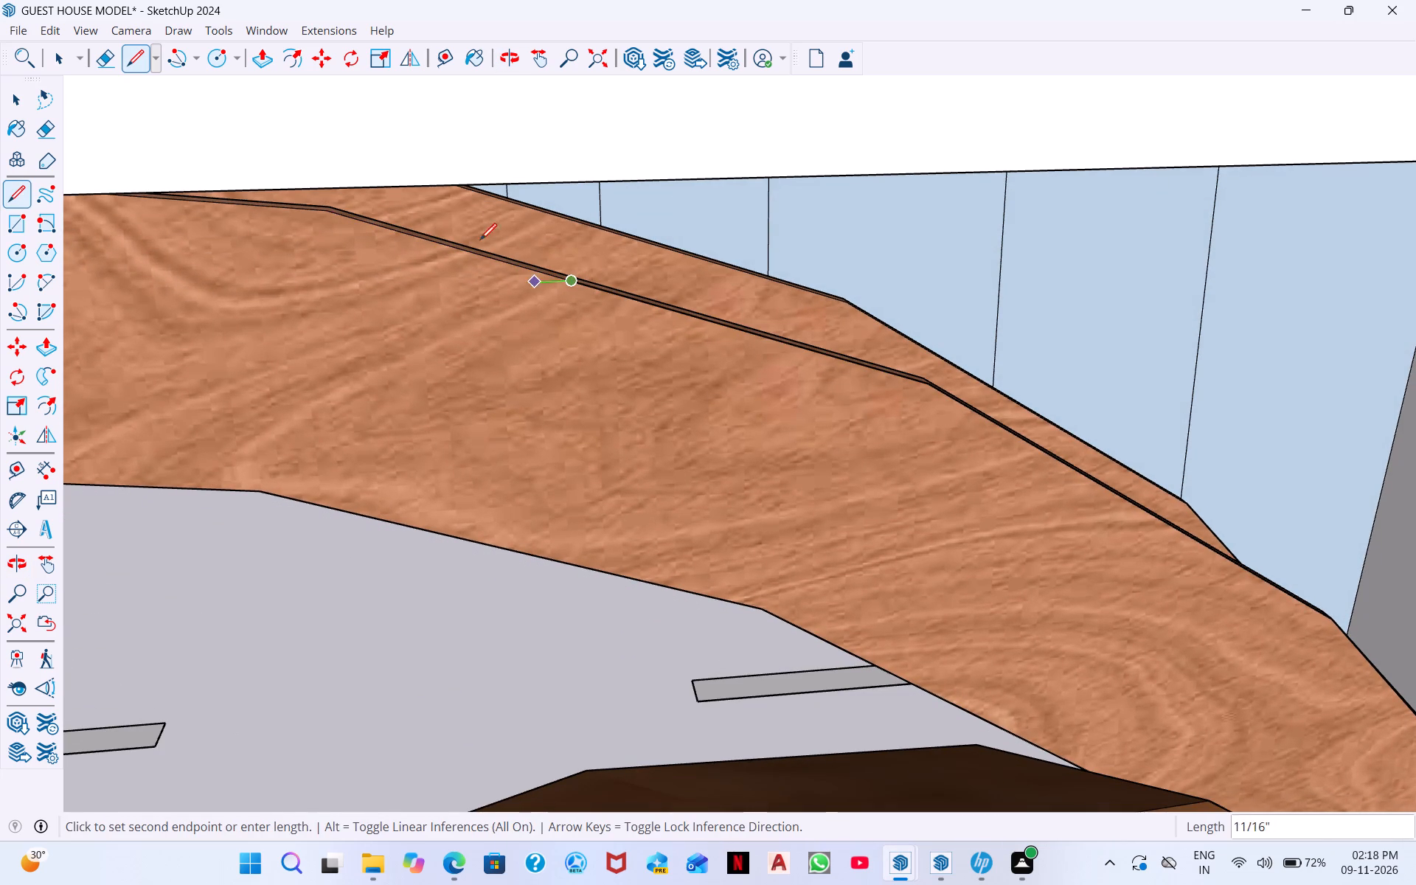
{"action": "left_click", "coordinate": [333, 212]}
{"action": "middle_click_drag", "start_coordinate": [310, 208], "coordinate": [310, 202]}
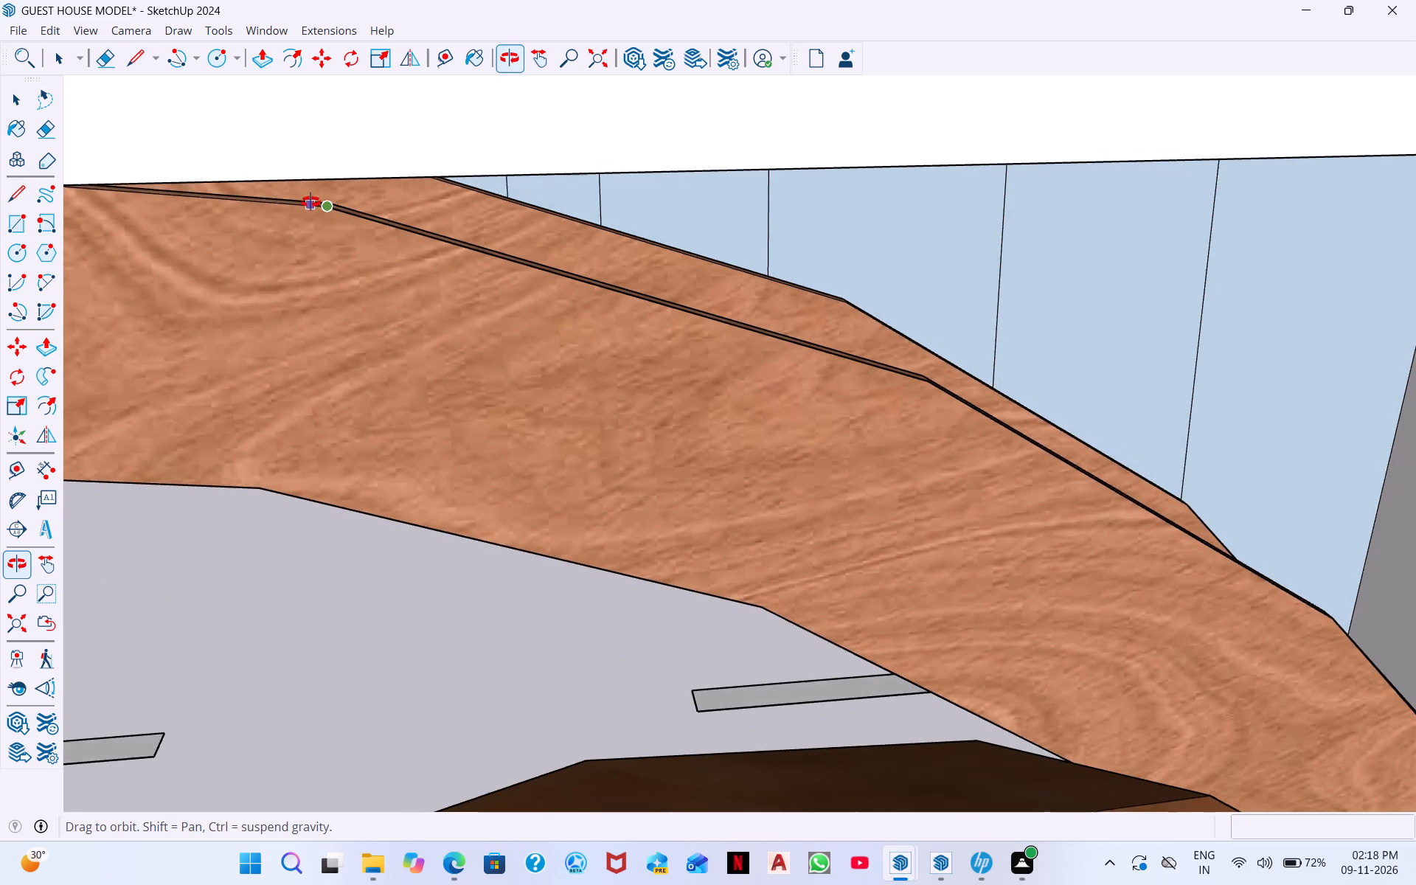
{"action": "middle_click_drag", "start_coordinate": [310, 202], "coordinate": [314, 173]}
{"action": "scroll", "coordinate": [261, 160], "scroll_direction": "down", "scroll_amount": 3}
{"action": "scroll", "coordinate": [191, 170], "scroll_direction": "down", "scroll_amount": 1}
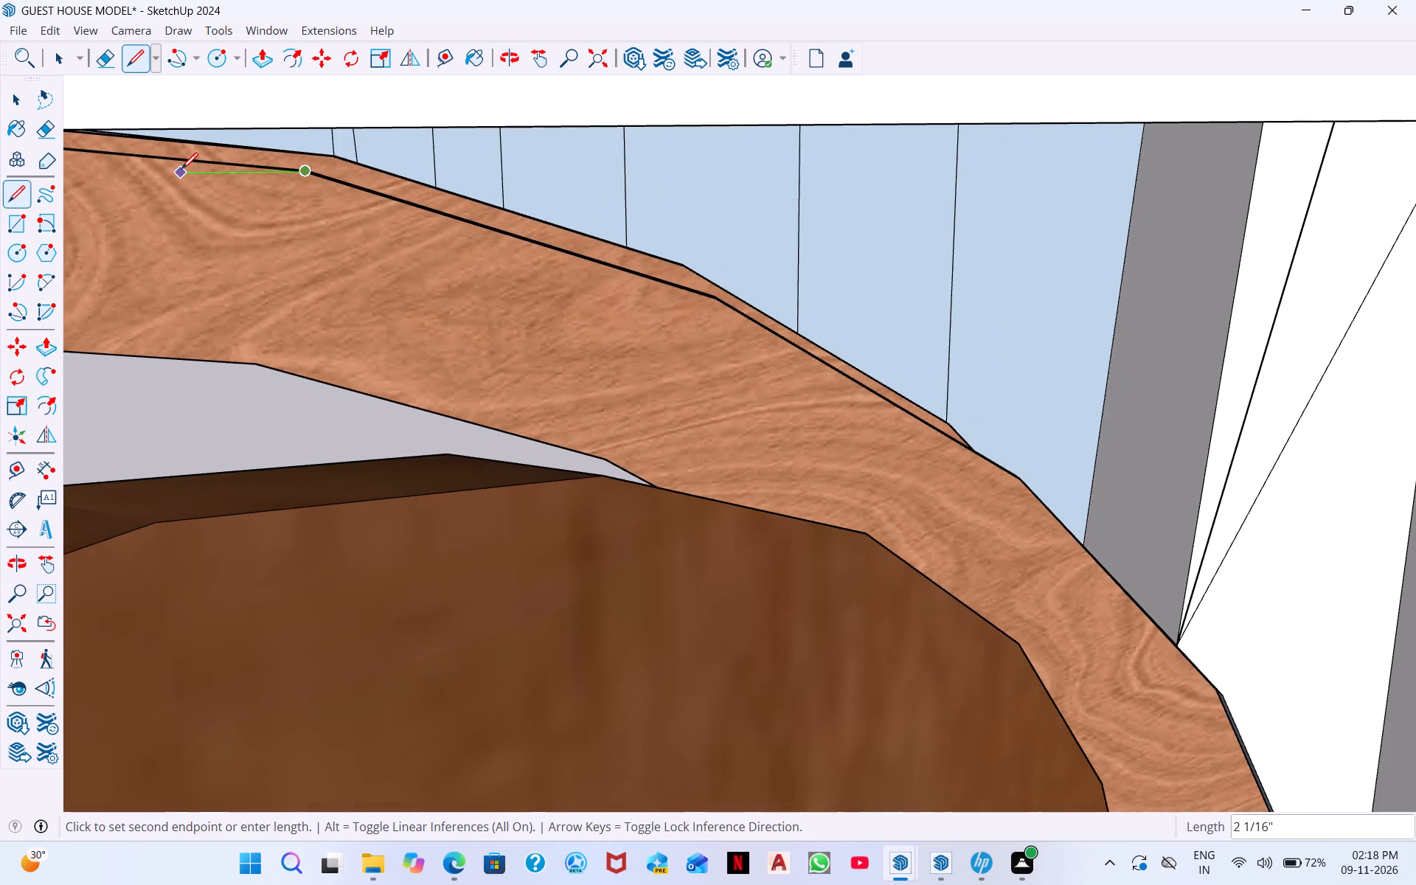
{"action": "scroll", "coordinate": [181, 169], "scroll_direction": "down", "scroll_amount": 2}
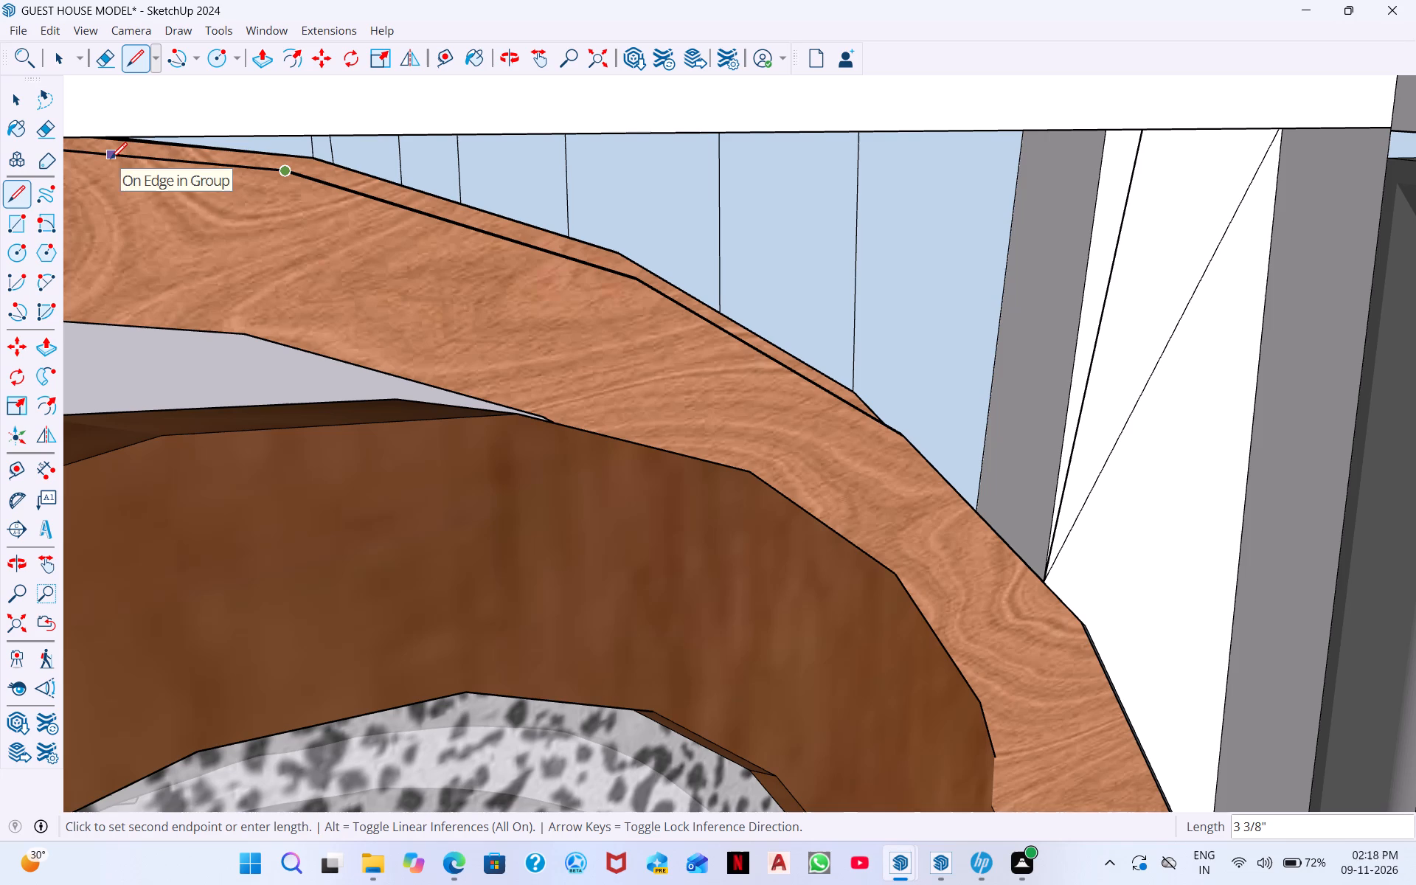
{"action": "left_click", "coordinate": [111, 158]}
{"action": "scroll", "coordinate": [81, 164], "scroll_direction": "down", "scroll_amount": 3}
{"action": "middle_click_drag", "start_coordinate": [81, 162], "coordinate": [87, 162]}
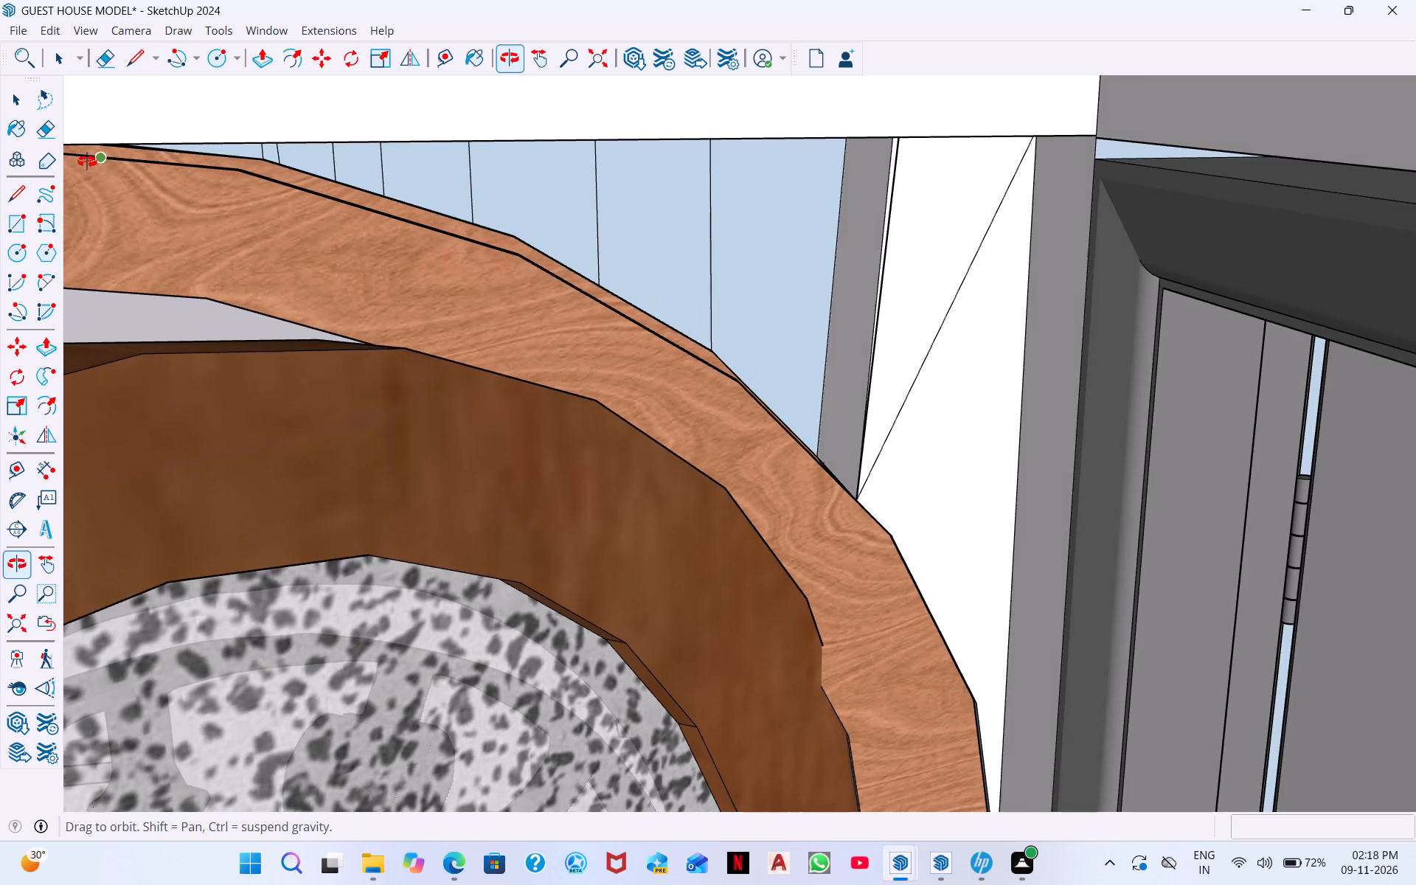
{"action": "middle_click_drag", "start_coordinate": [87, 162], "coordinate": [0, 128]}
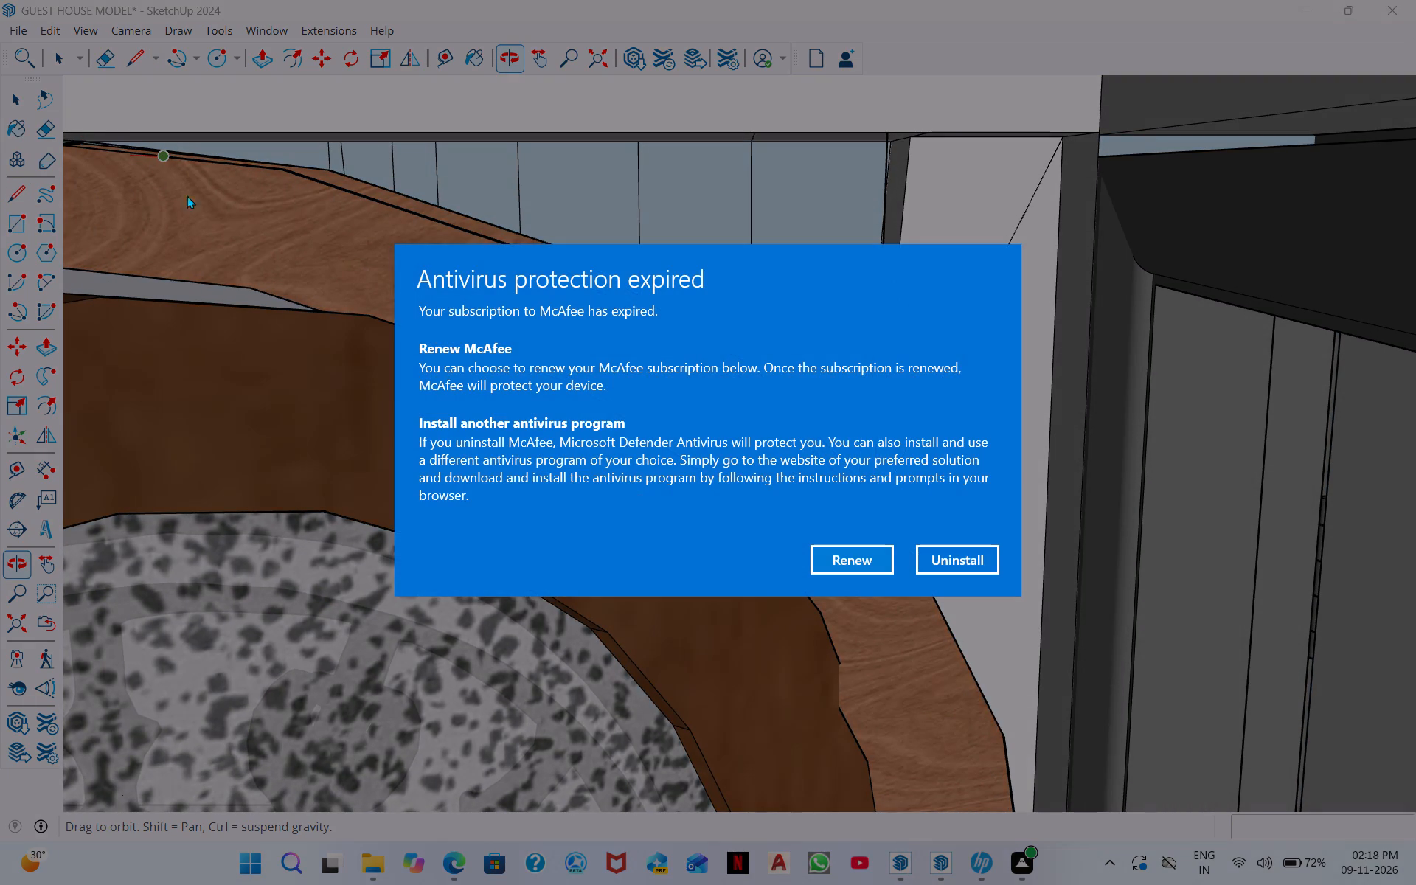
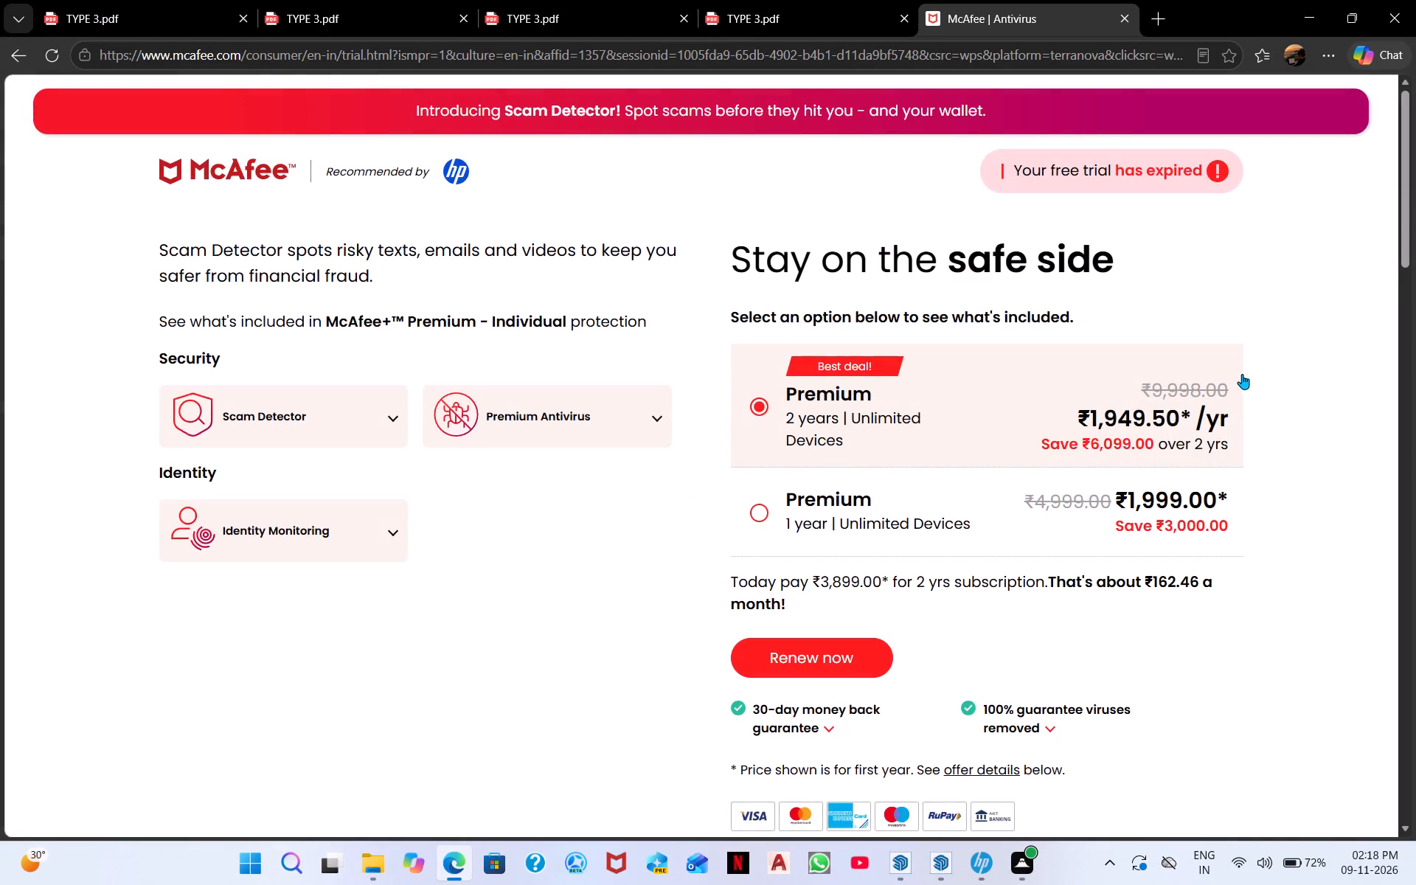
Close the browser window showing the antivirus renewal page.
{"action": "left_click", "coordinate": [1398, 15]}
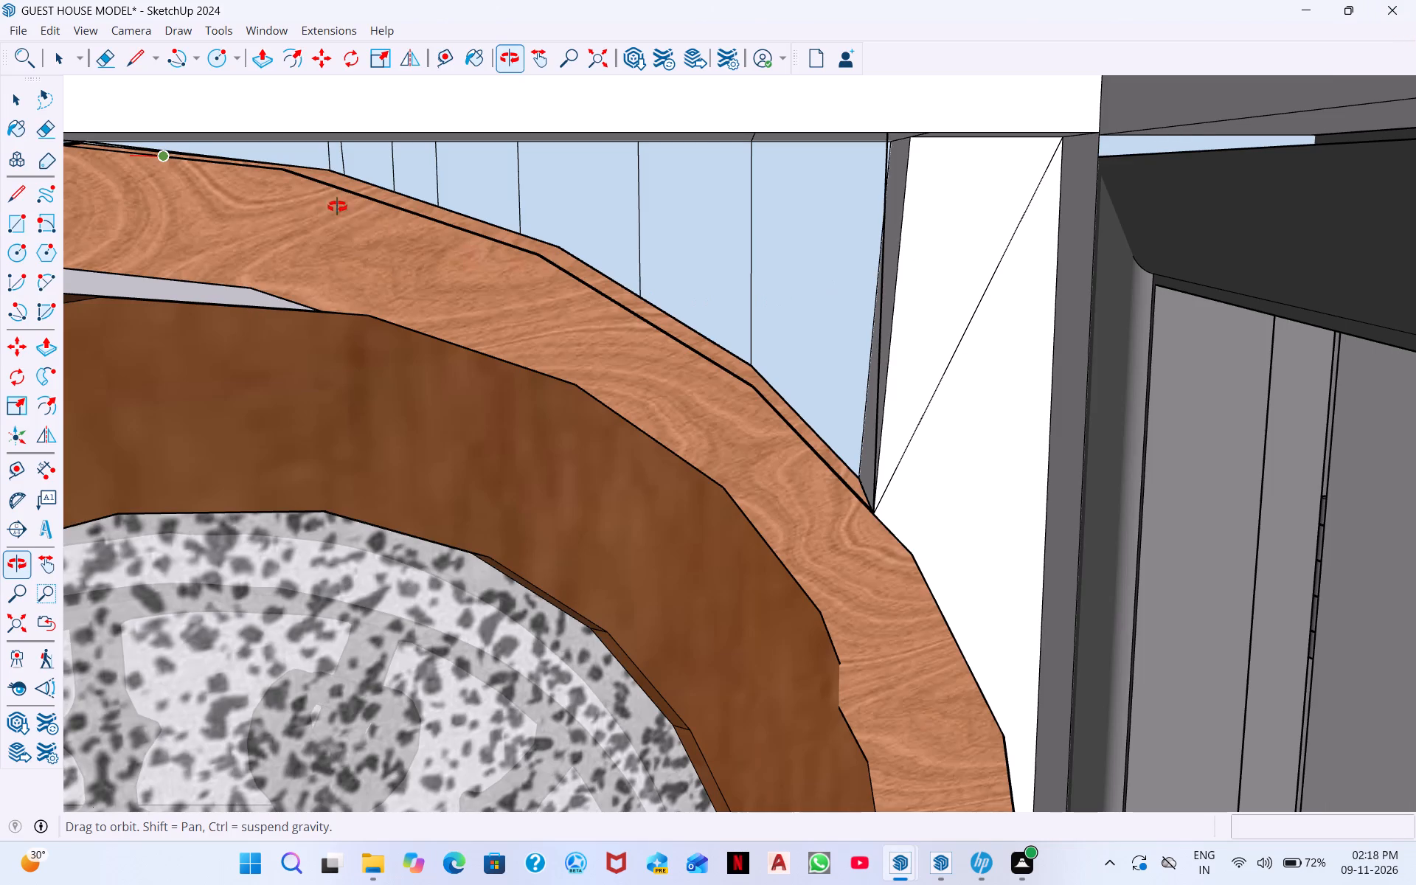
Finish tracing the arched frame's outer edge near the crown with a segment about 3 3/8" long and join it to the wall edge.
{"action": "scroll", "coordinate": [156, 153], "scroll_direction": "down", "scroll_amount": 1}
{"action": "middle_click_drag", "start_coordinate": [156, 156], "coordinate": [166, 154]}
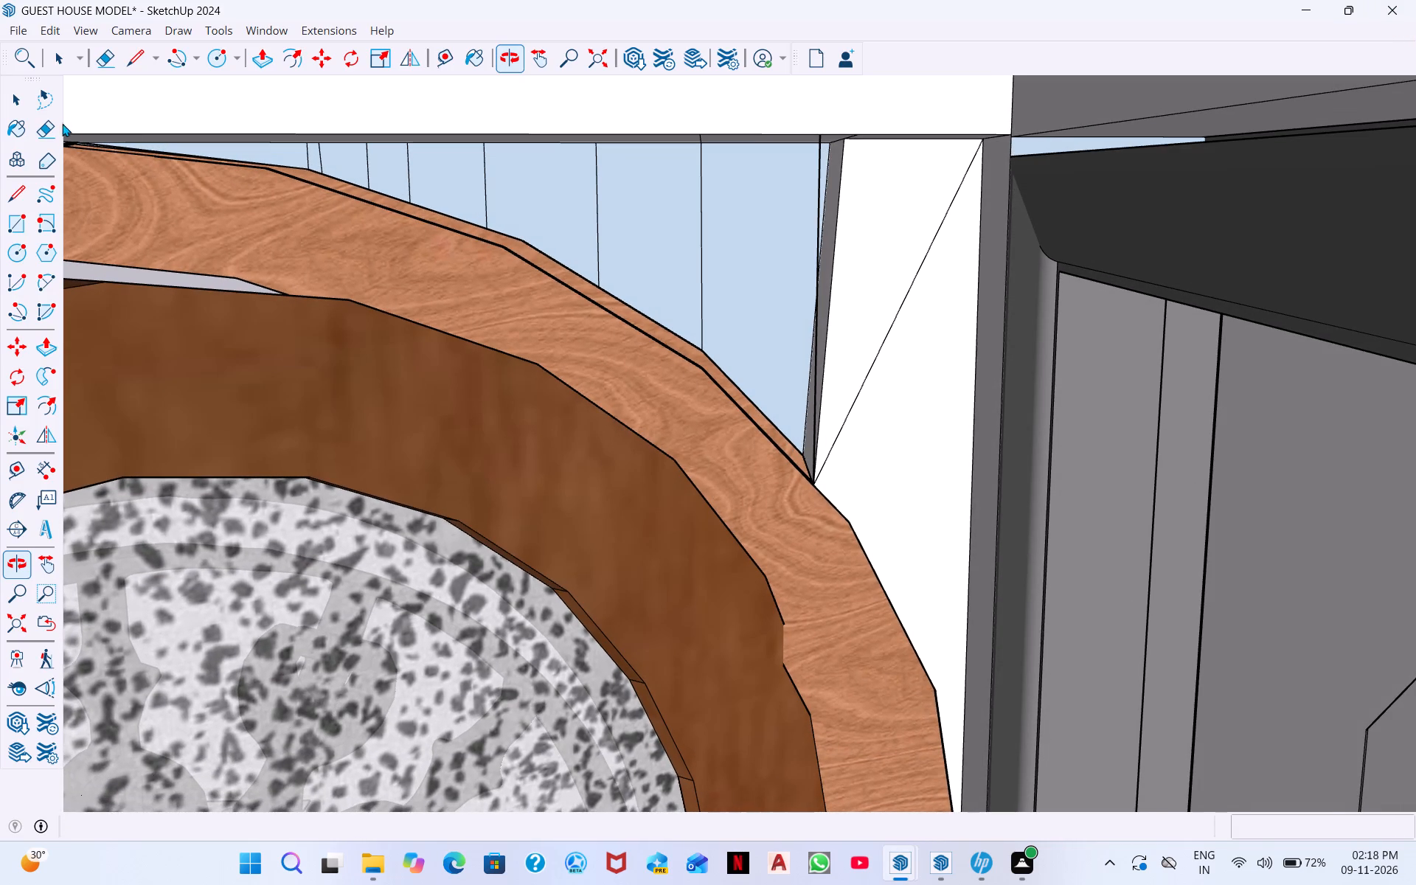
{"action": "left_click", "coordinate": [131, 52]}
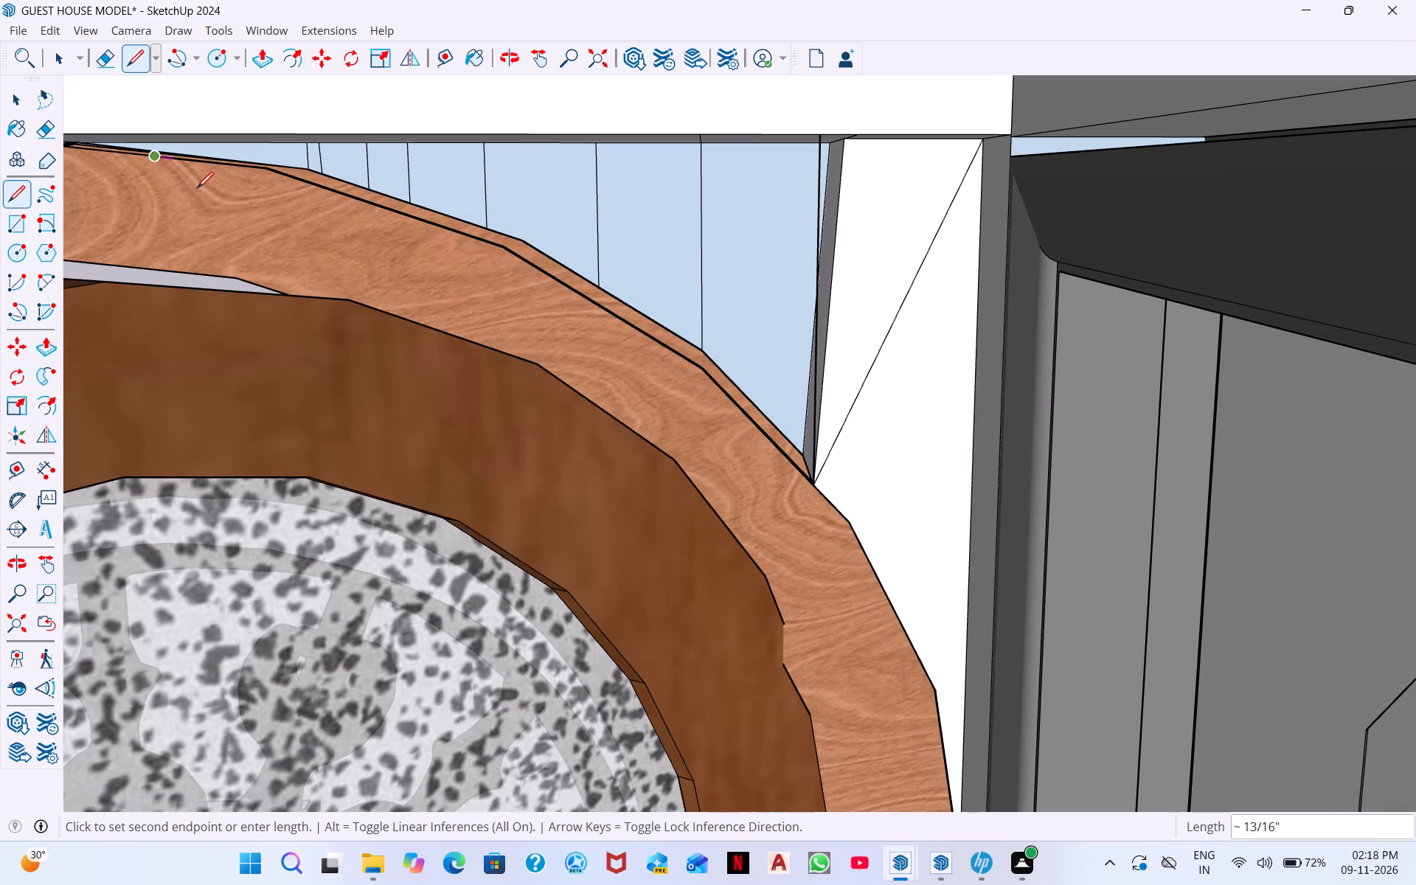
{"action": "scroll", "coordinate": [125, 145], "scroll_direction": "down", "scroll_amount": 2}
{"action": "middle_click_drag", "start_coordinate": [110, 149], "coordinate": [81, 140]}
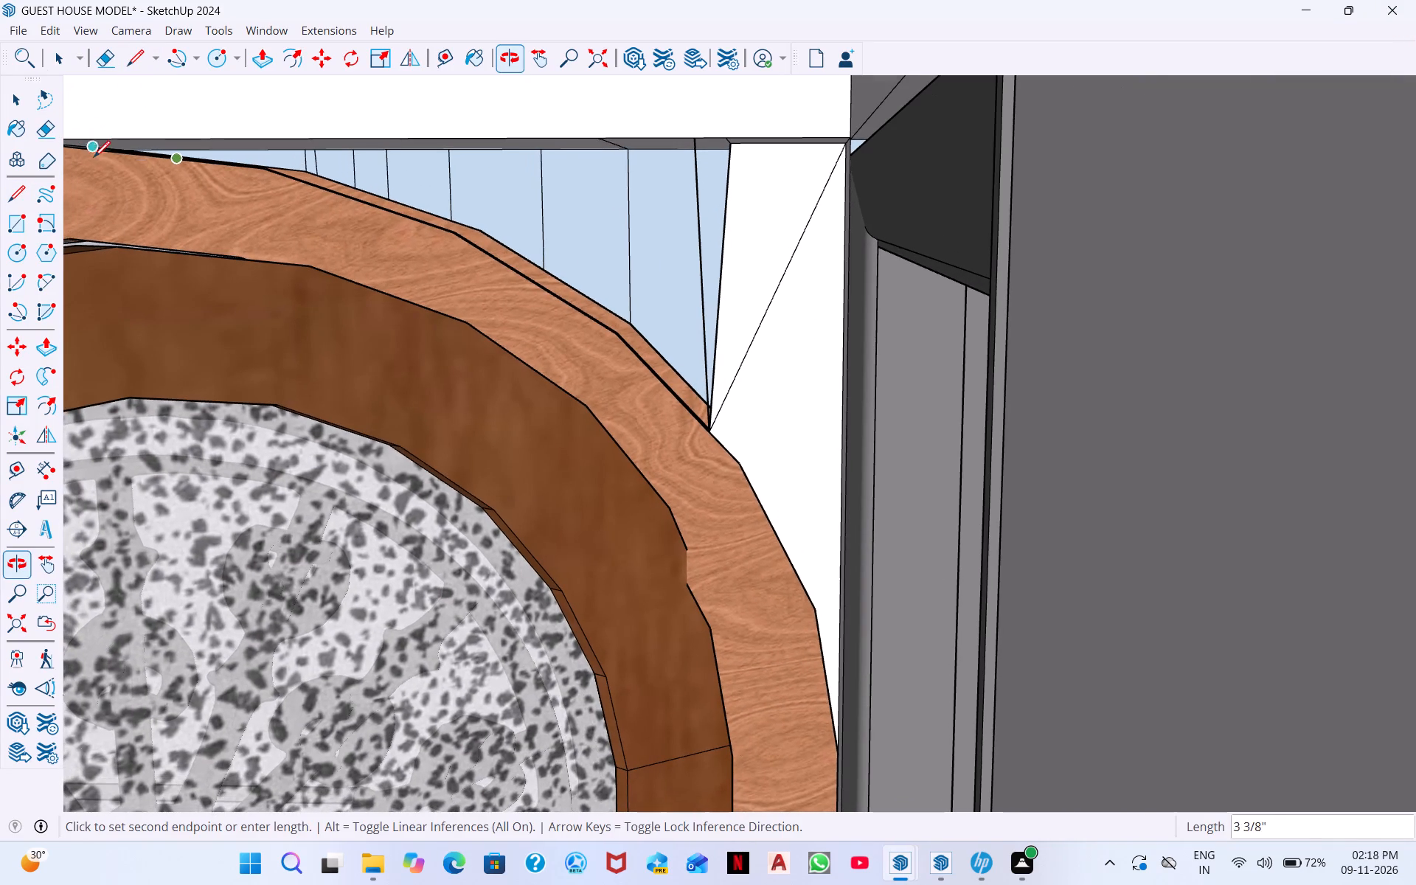
{"action": "left_click", "coordinate": [88, 150]}
{"action": "left_click", "coordinate": [97, 140]}
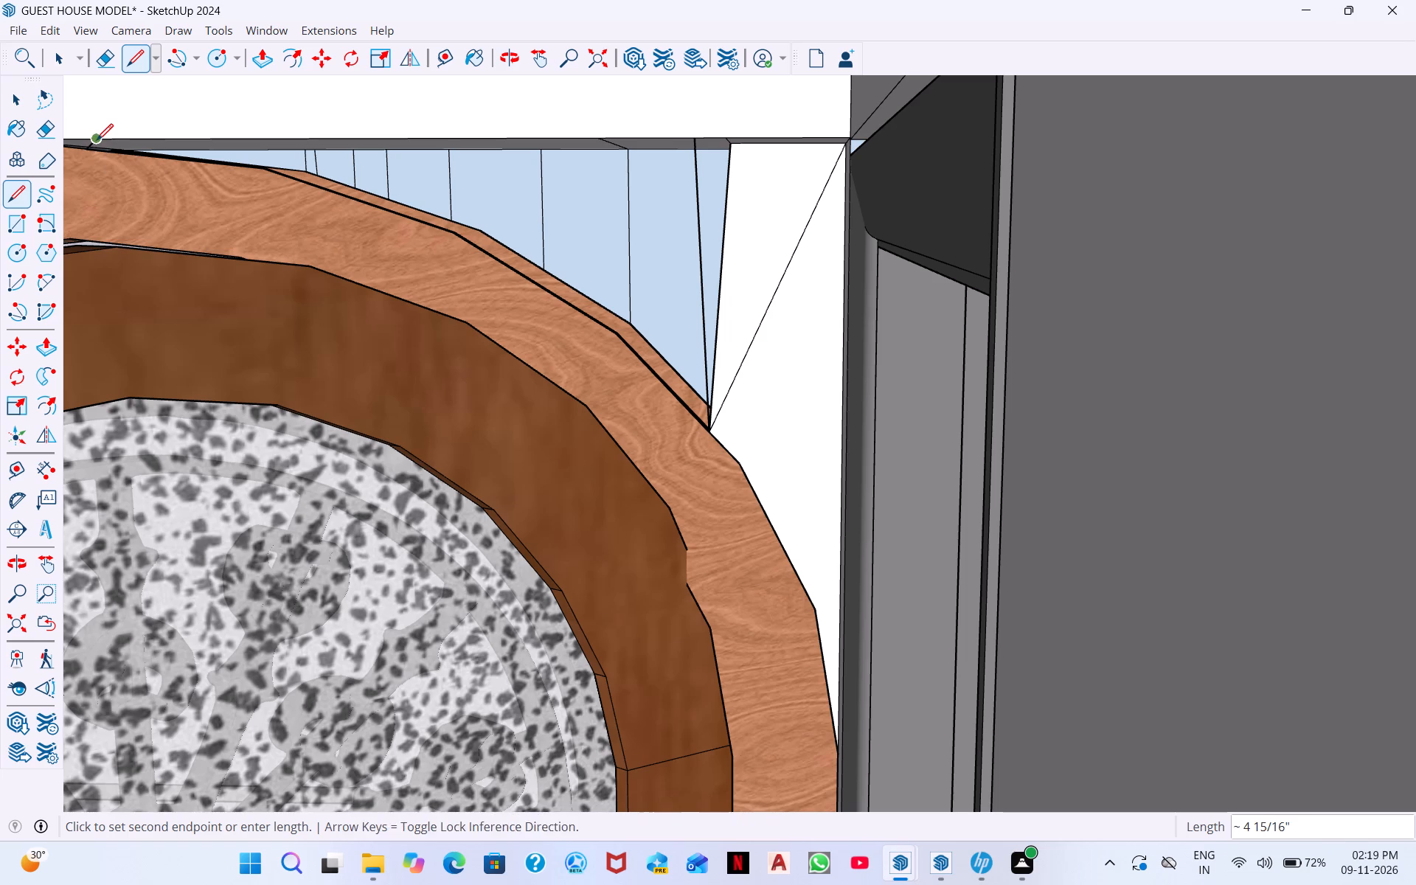
Draw short line segments along the wall edge above the recessed panels, from the arch crown towards the white triangular panel.
{"action": "left_click", "coordinate": [152, 138]}
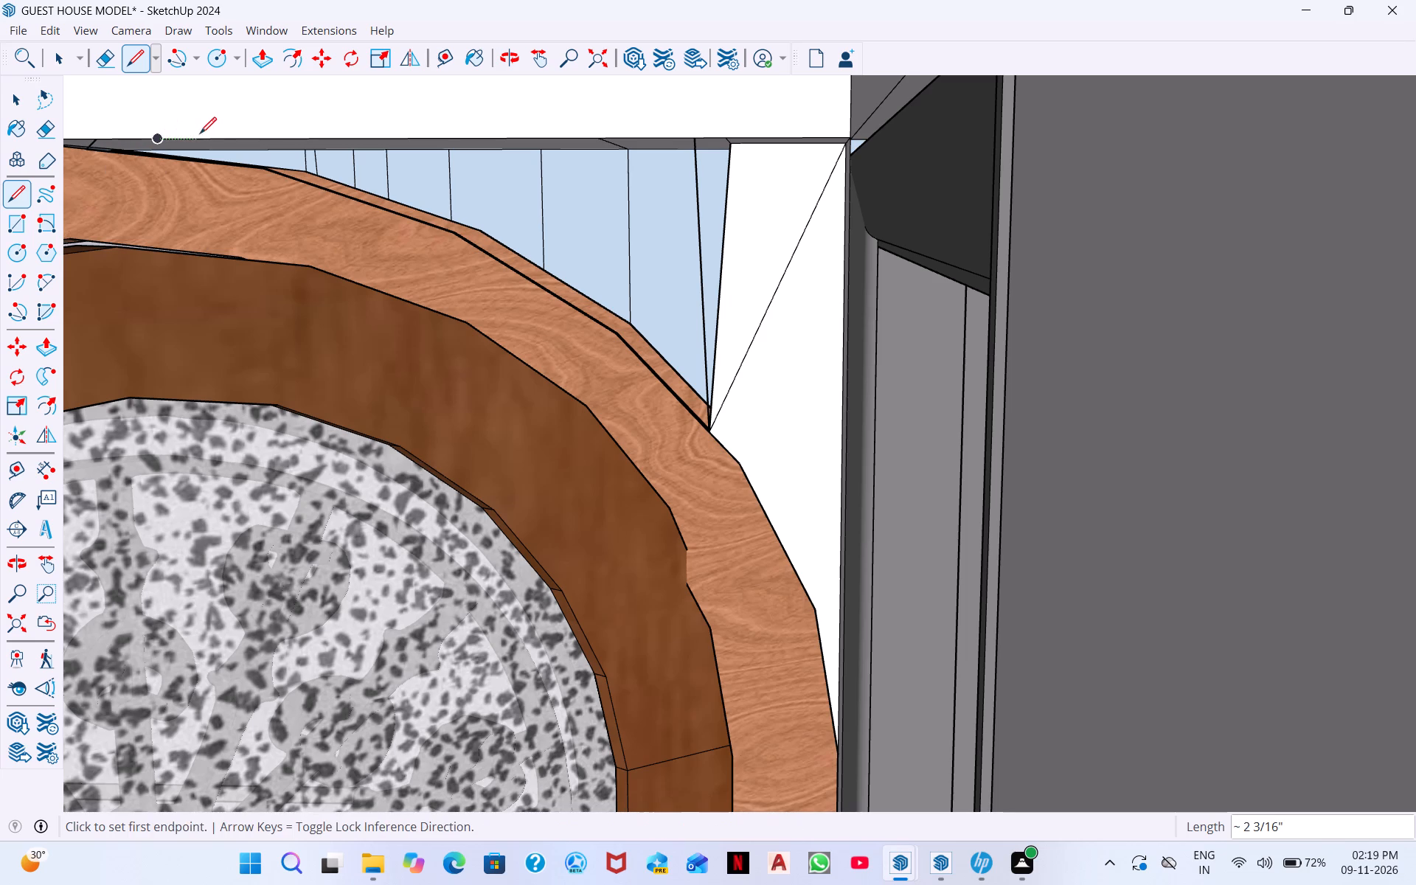
{"action": "left_click", "coordinate": [200, 133]}
{"action": "left_click", "coordinate": [280, 133]}
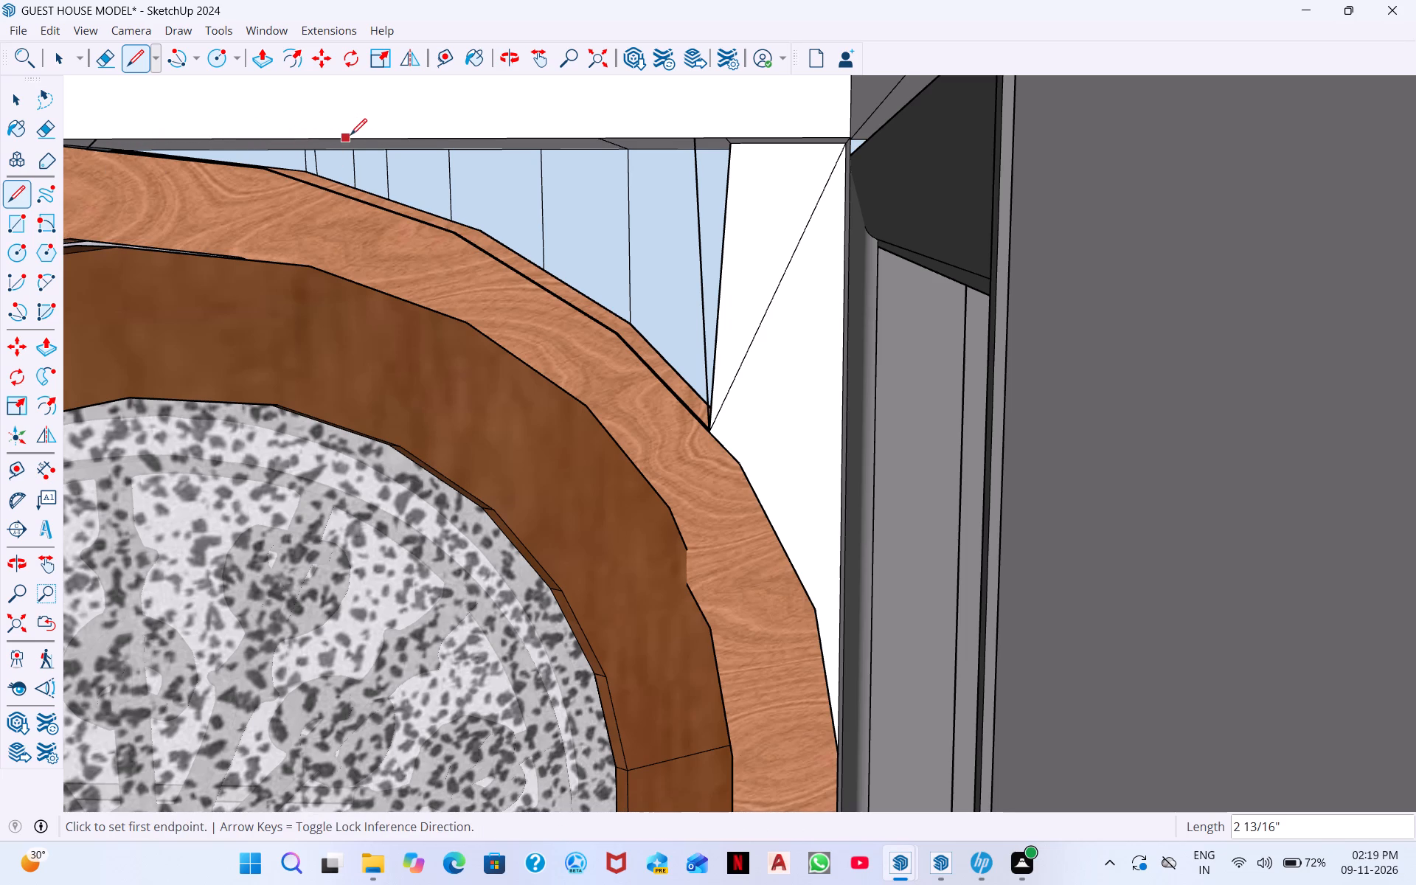
{"action": "left_click", "coordinate": [351, 135]}
{"action": "left_click", "coordinate": [415, 137]}
{"action": "left_click", "coordinate": [493, 139]}
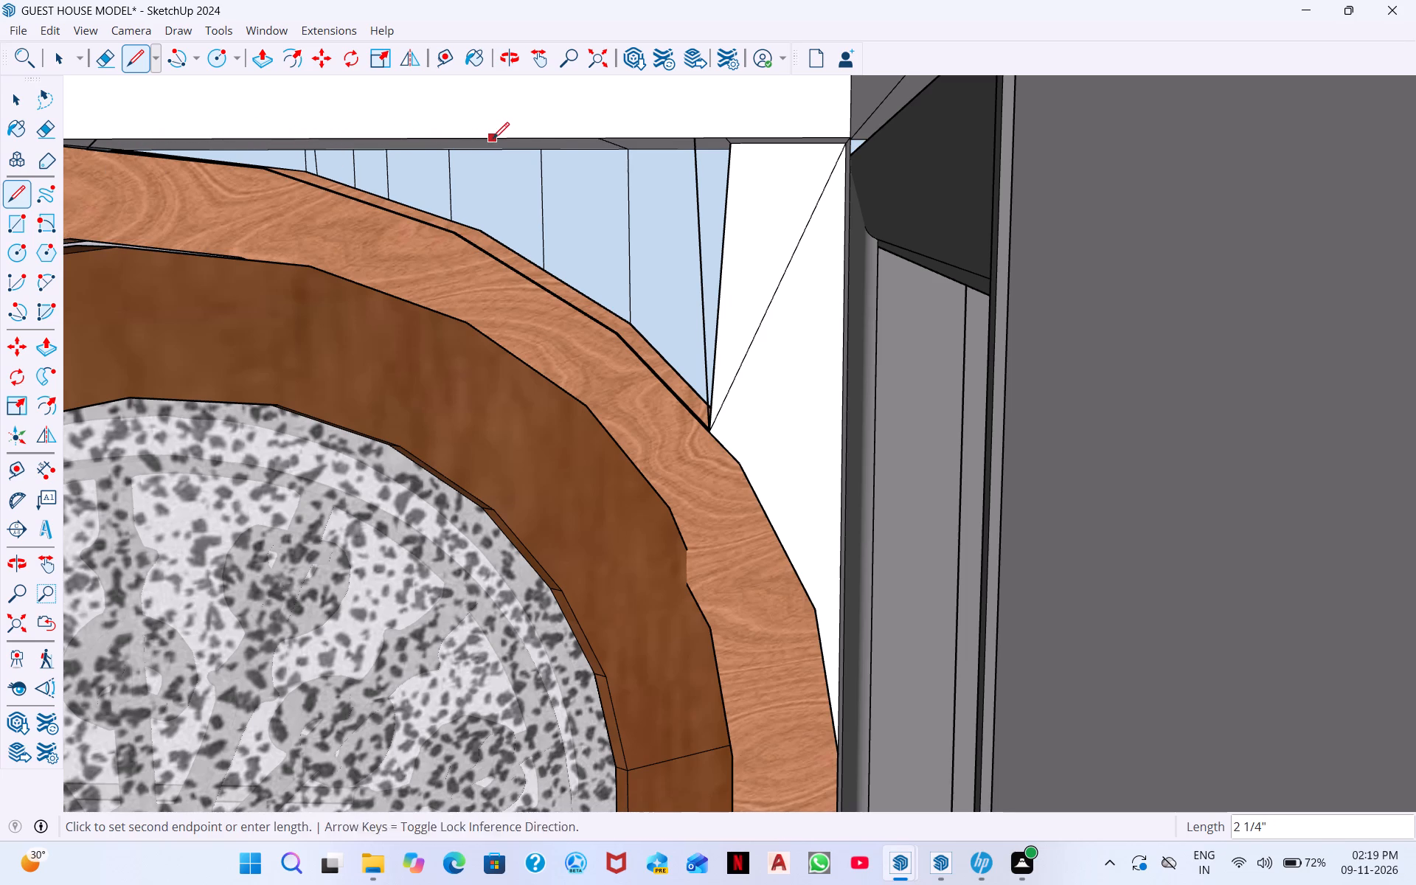
{"action": "left_click", "coordinate": [563, 136]}
{"action": "left_click", "coordinate": [638, 135]}
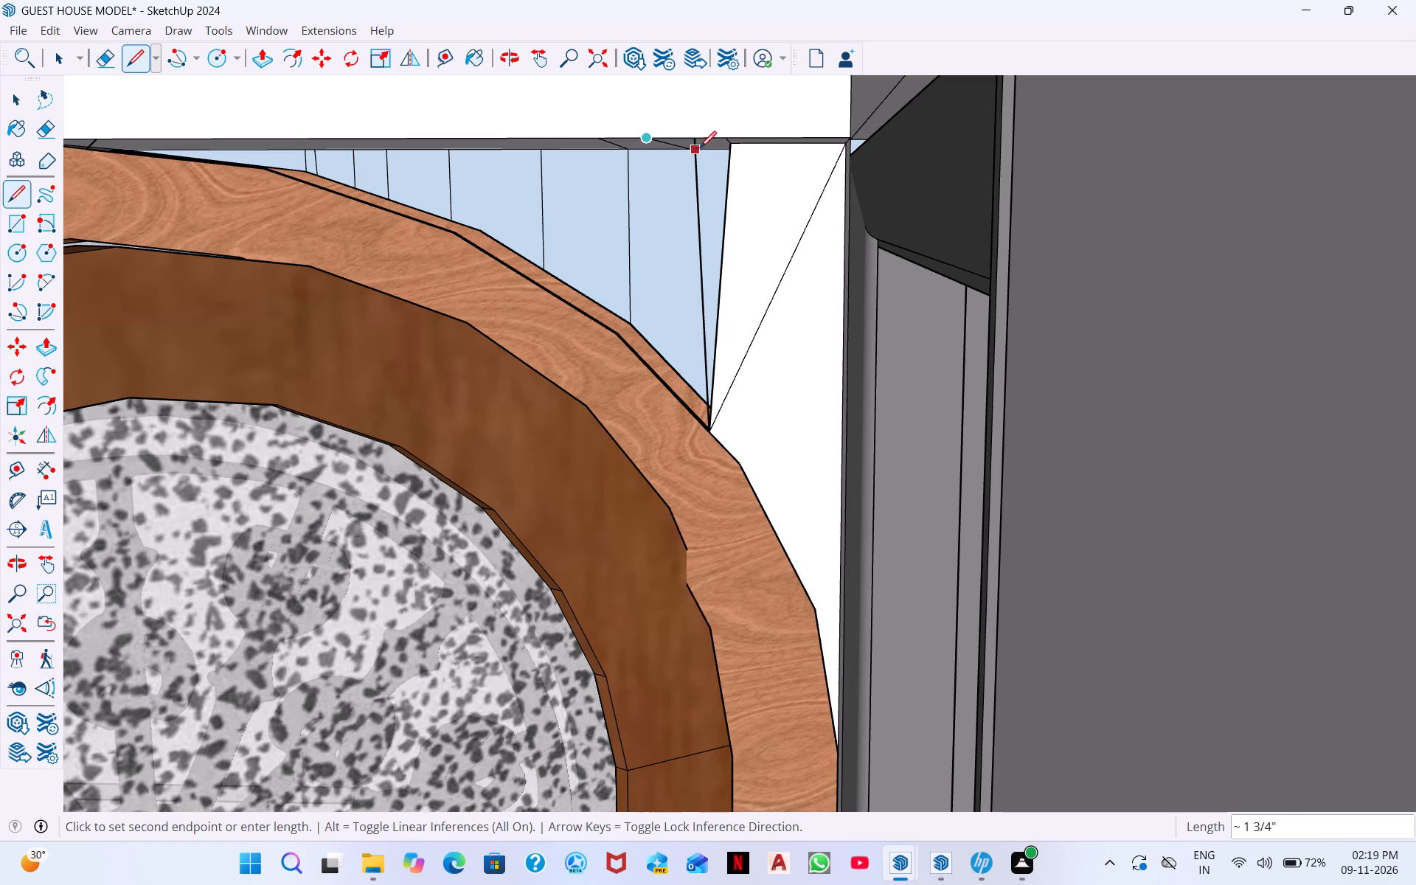
{"action": "left_click", "coordinate": [722, 138]}
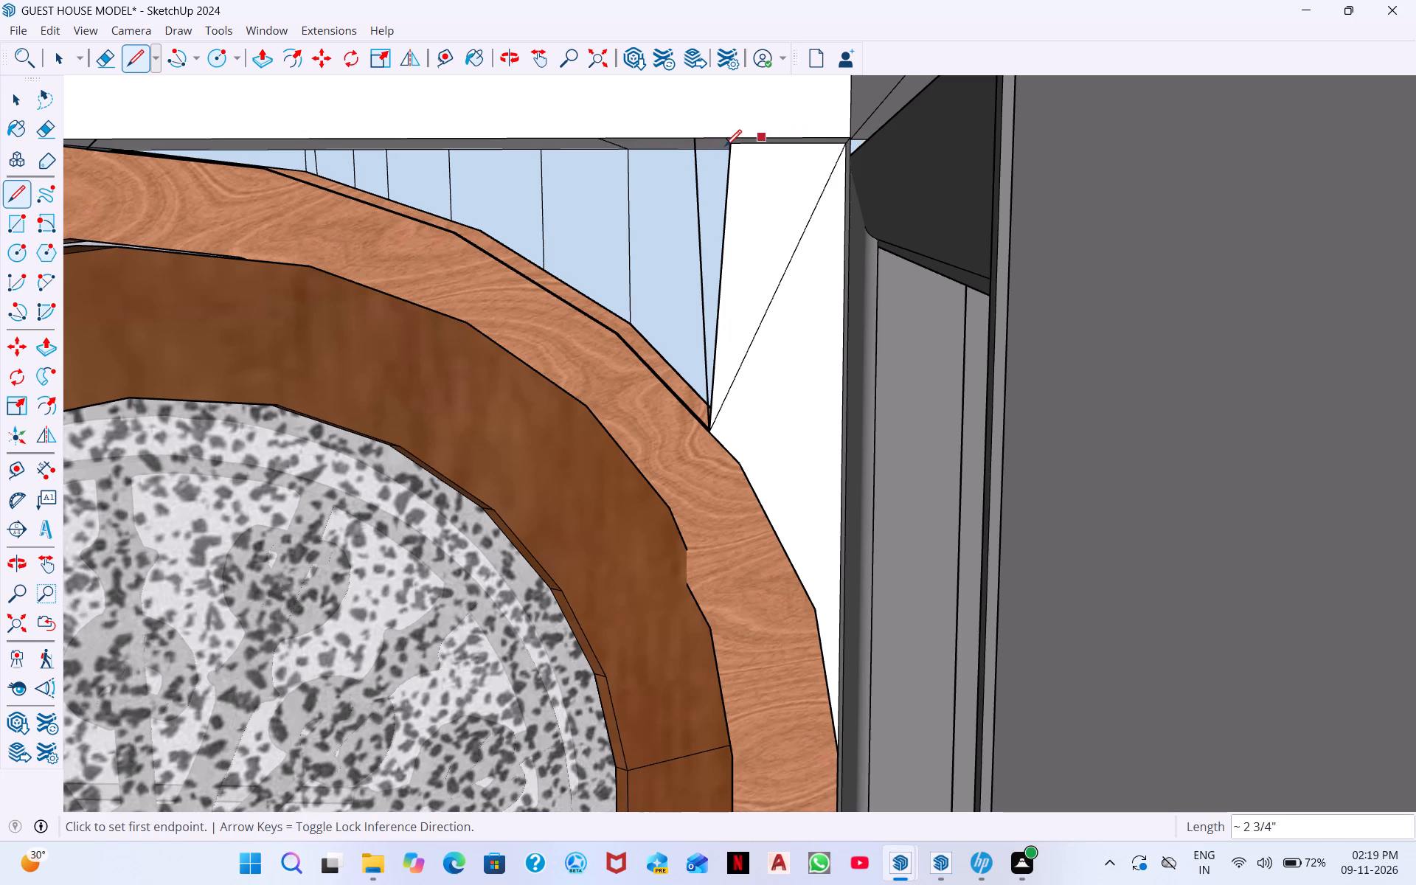
Draw a line about 11" long from the white triangular panel's upper corner down to the arched frame.
{"action": "left_click", "coordinate": [729, 145]}
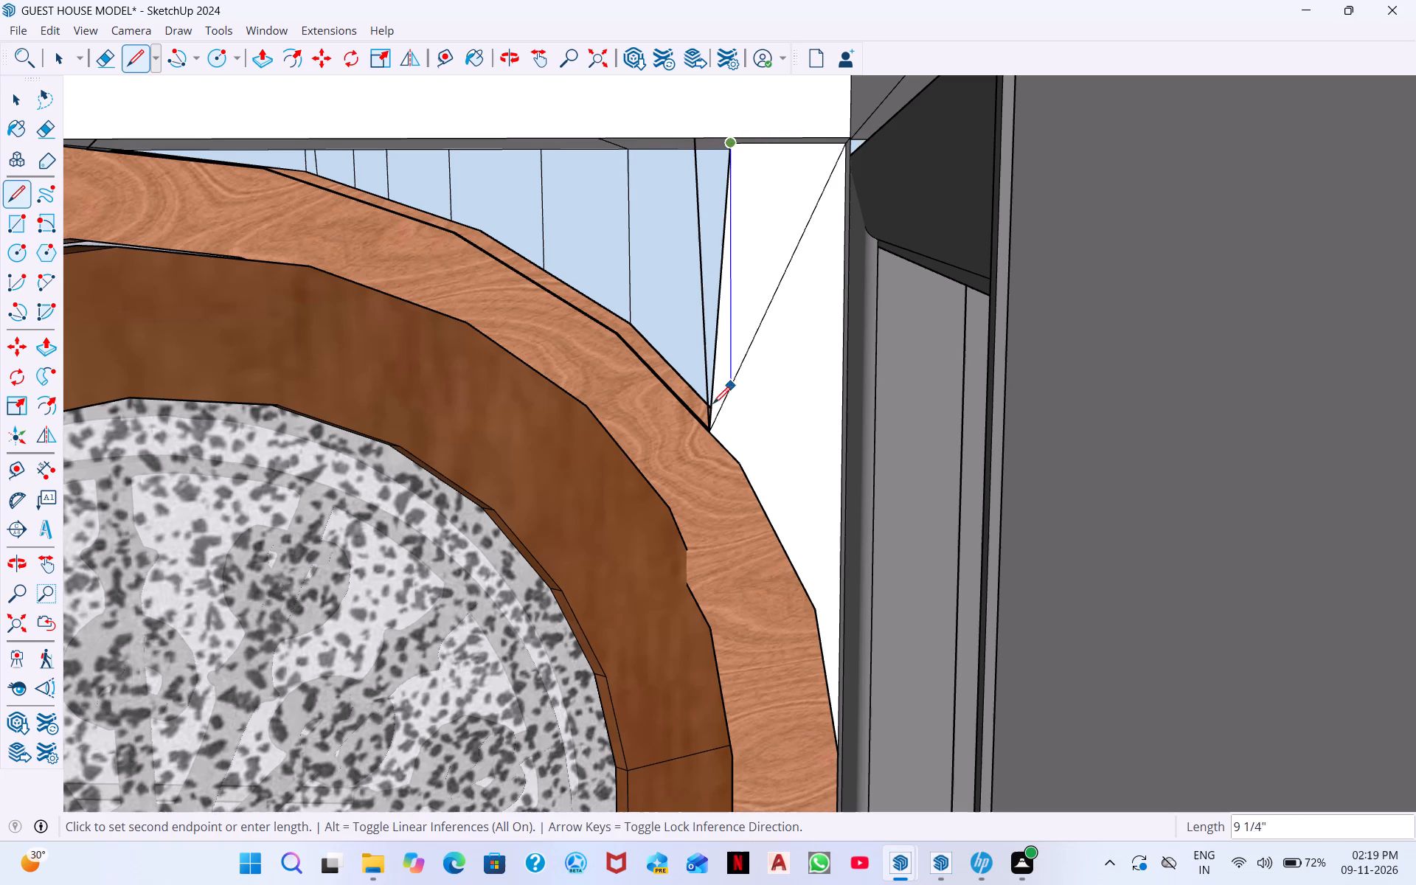
{"action": "left_click", "coordinate": [705, 429]}
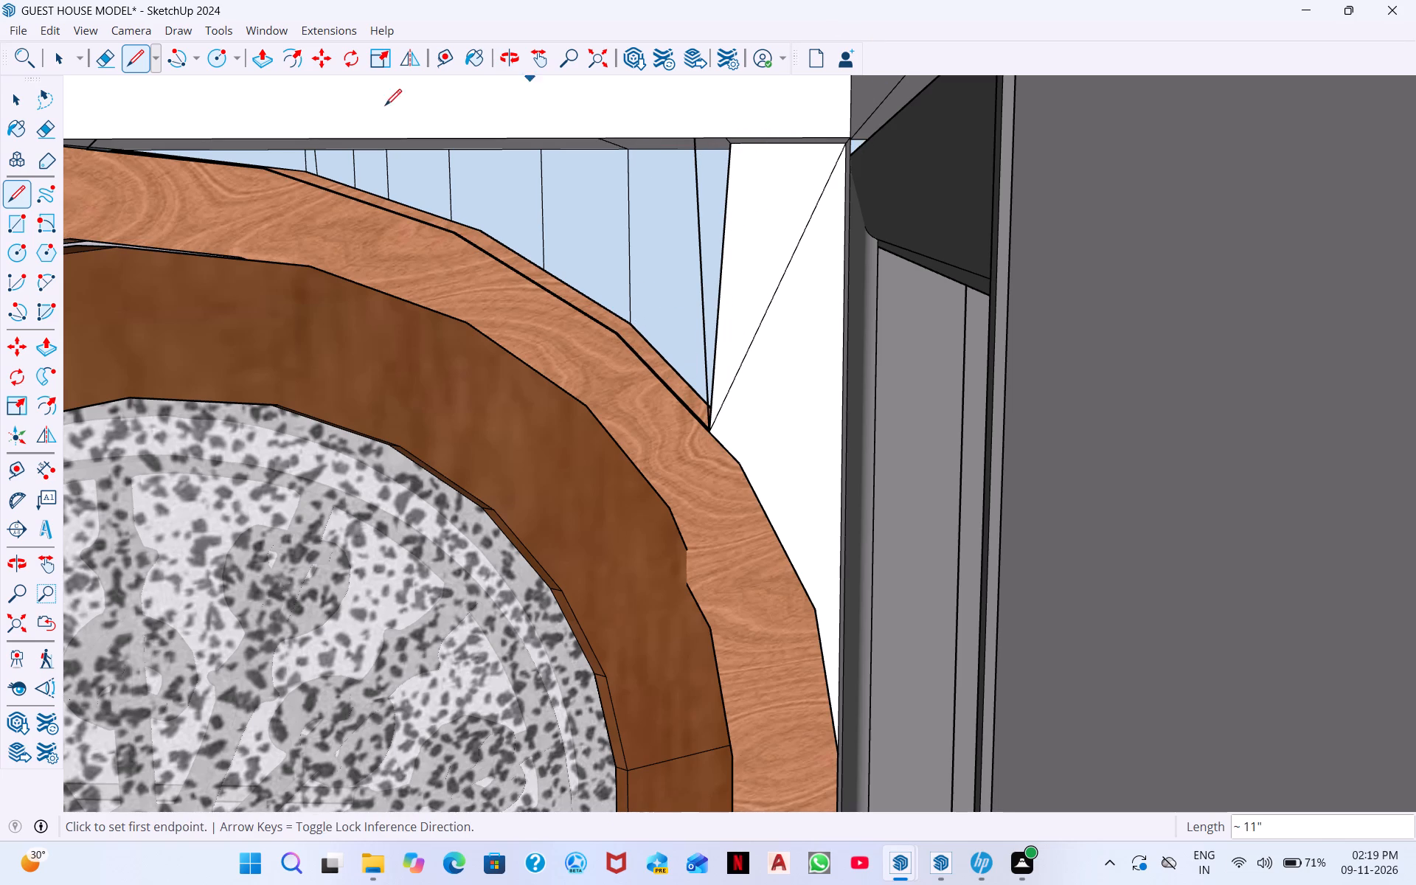
Examine the arched door frame and the open gap beside its crown from above the entry room.
{"action": "scroll", "coordinate": [155, 232], "scroll_direction": "down", "scroll_amount": 1}
{"action": "middle_click_drag", "start_coordinate": [154, 232], "coordinate": [204, 284]}
{"action": "scroll", "coordinate": [302, 282], "scroll_direction": "down", "scroll_amount": 6}
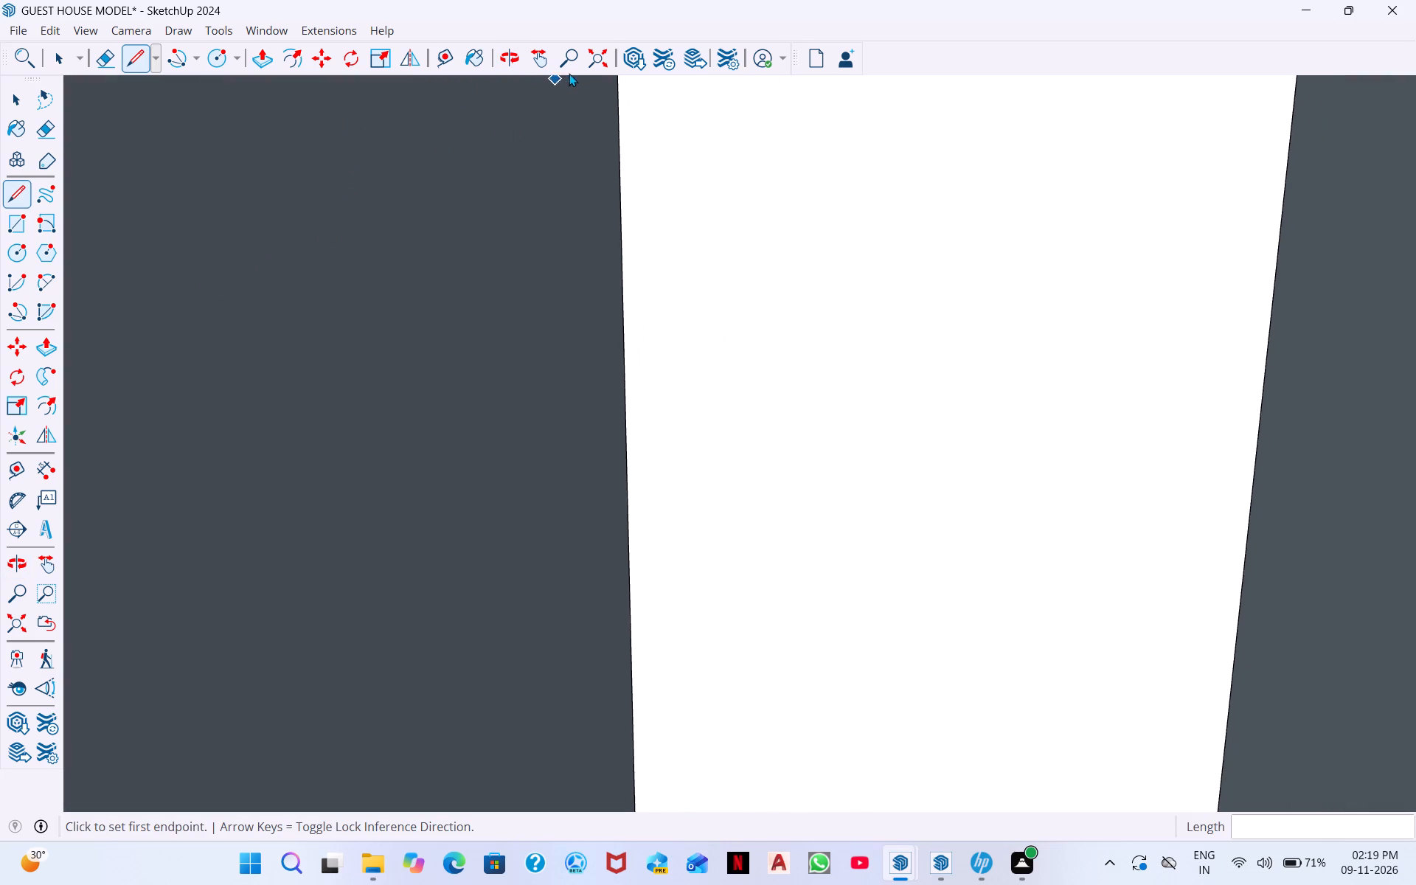
{"action": "left_click", "coordinate": [602, 63]}
{"action": "middle_click_drag", "start_coordinate": [821, 260], "coordinate": [820, 403]}
{"action": "scroll", "coordinate": [820, 291], "scroll_direction": "down", "scroll_amount": 1}
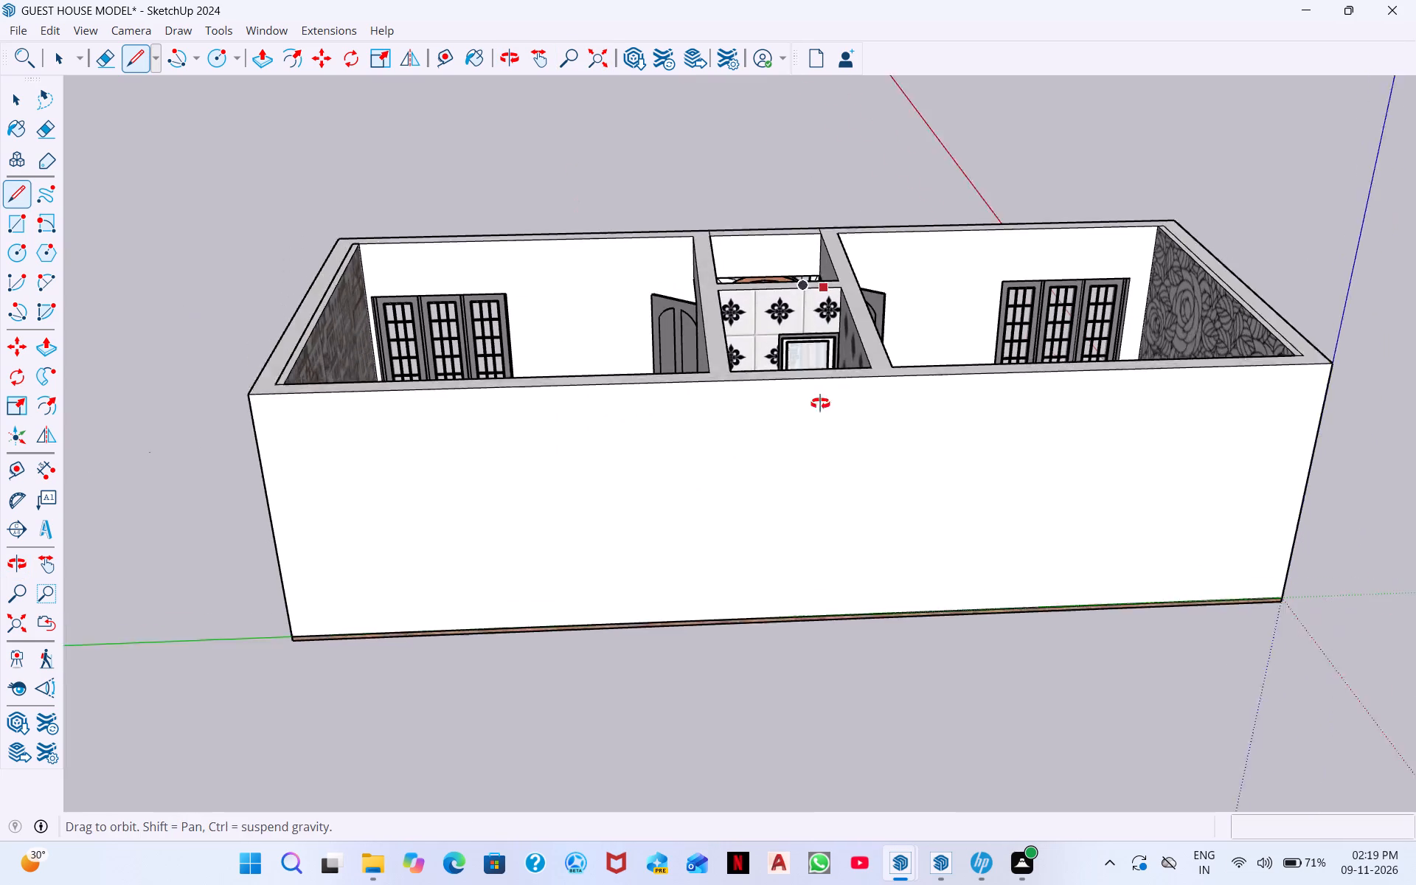
{"action": "middle_click_drag", "start_coordinate": [820, 403], "coordinate": [821, 431]}
{"action": "scroll", "coordinate": [805, 295], "scroll_direction": "up", "scroll_amount": 3}
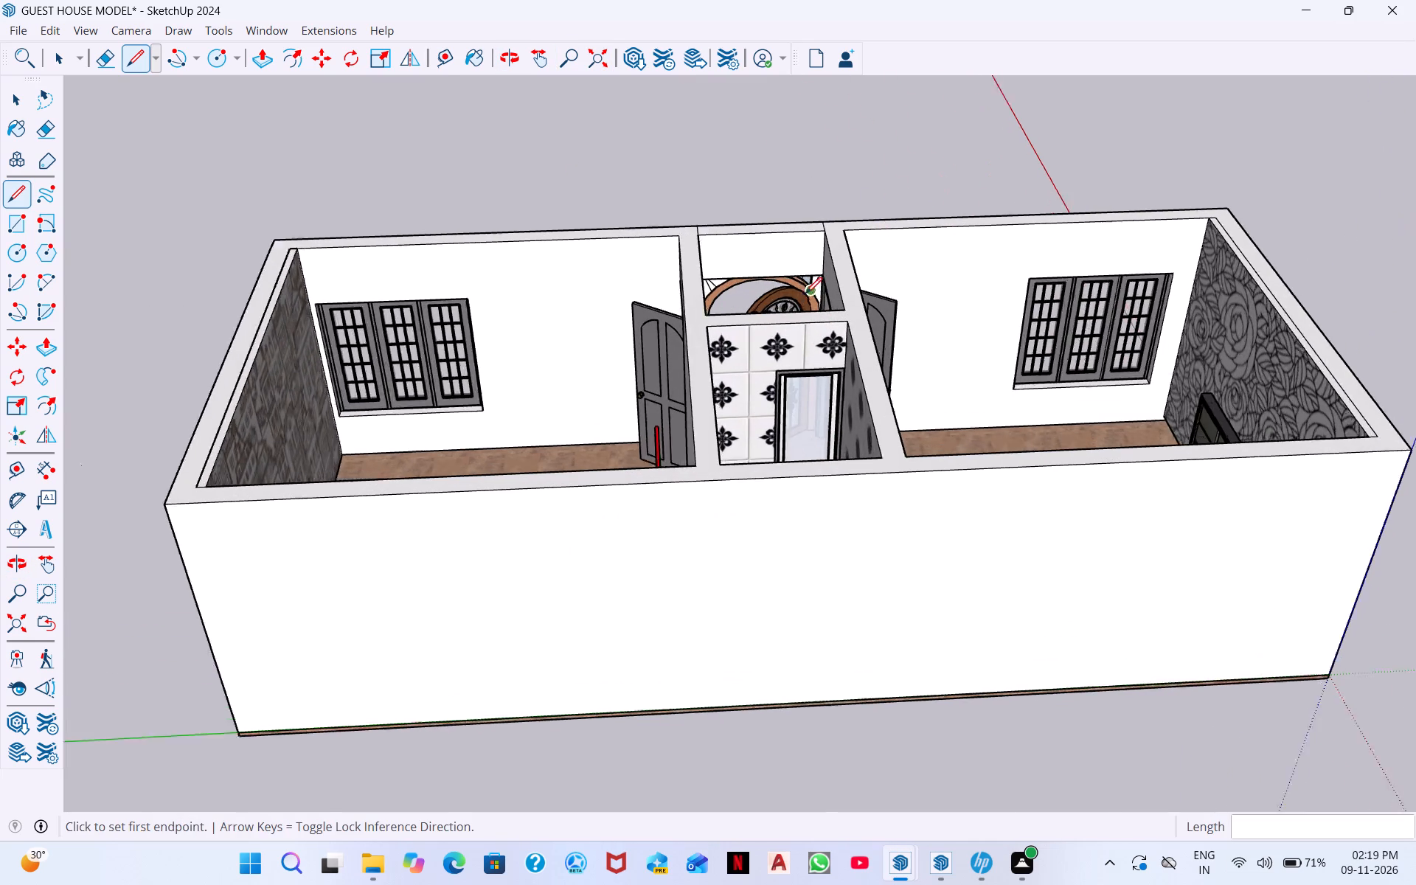
{"action": "scroll", "coordinate": [805, 294], "scroll_direction": "up", "scroll_amount": 6}
{"action": "middle_click_drag", "start_coordinate": [807, 302], "coordinate": [774, 416]}
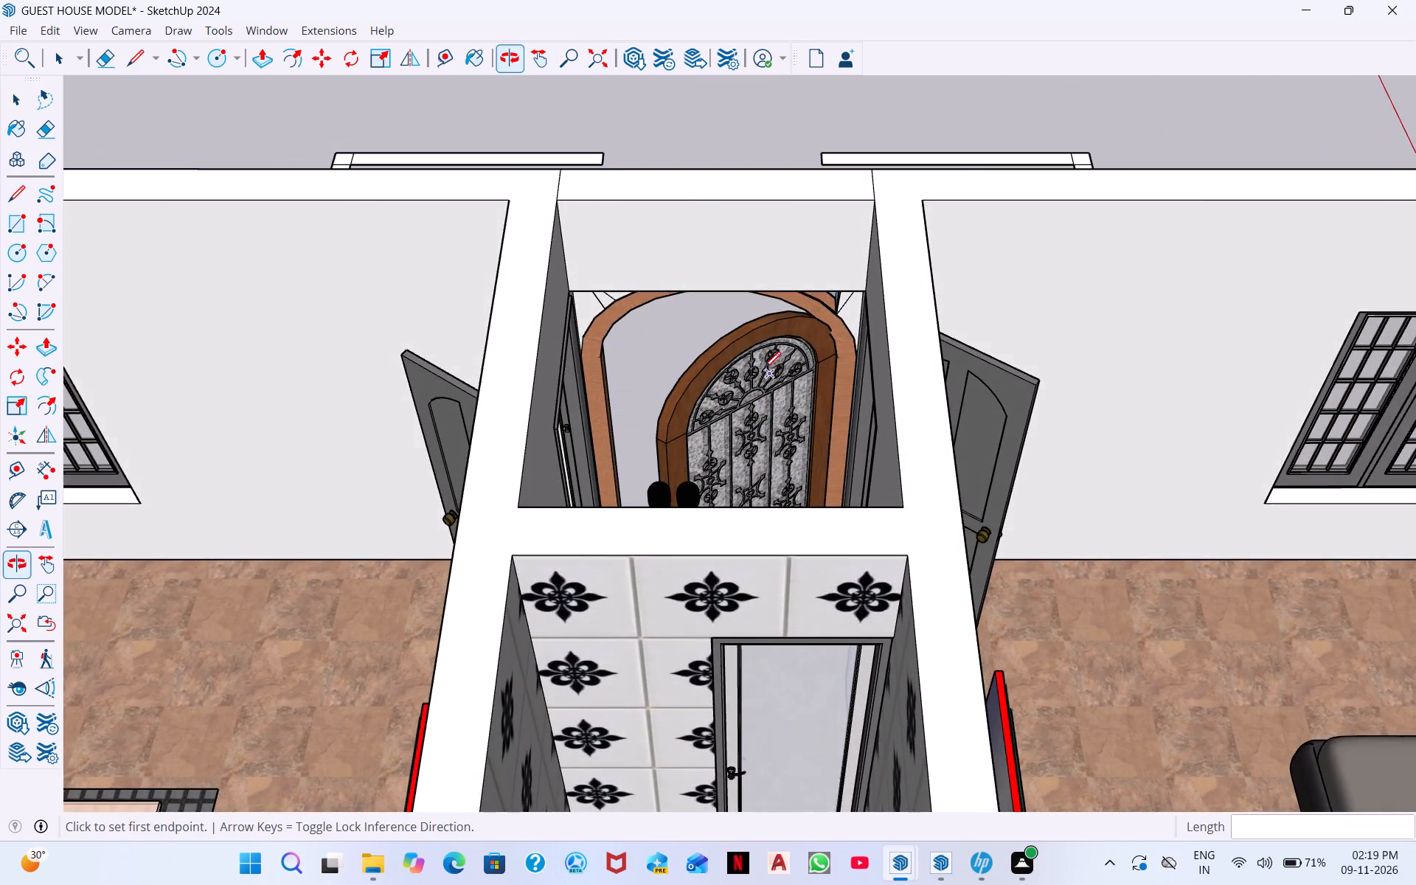
{"action": "scroll", "coordinate": [764, 368], "scroll_direction": "up", "scroll_amount": 9}
{"action": "middle_click_drag", "start_coordinate": [785, 316], "coordinate": [811, 194]}
{"action": "scroll", "coordinate": [813, 193], "scroll_direction": "up", "scroll_amount": 4}
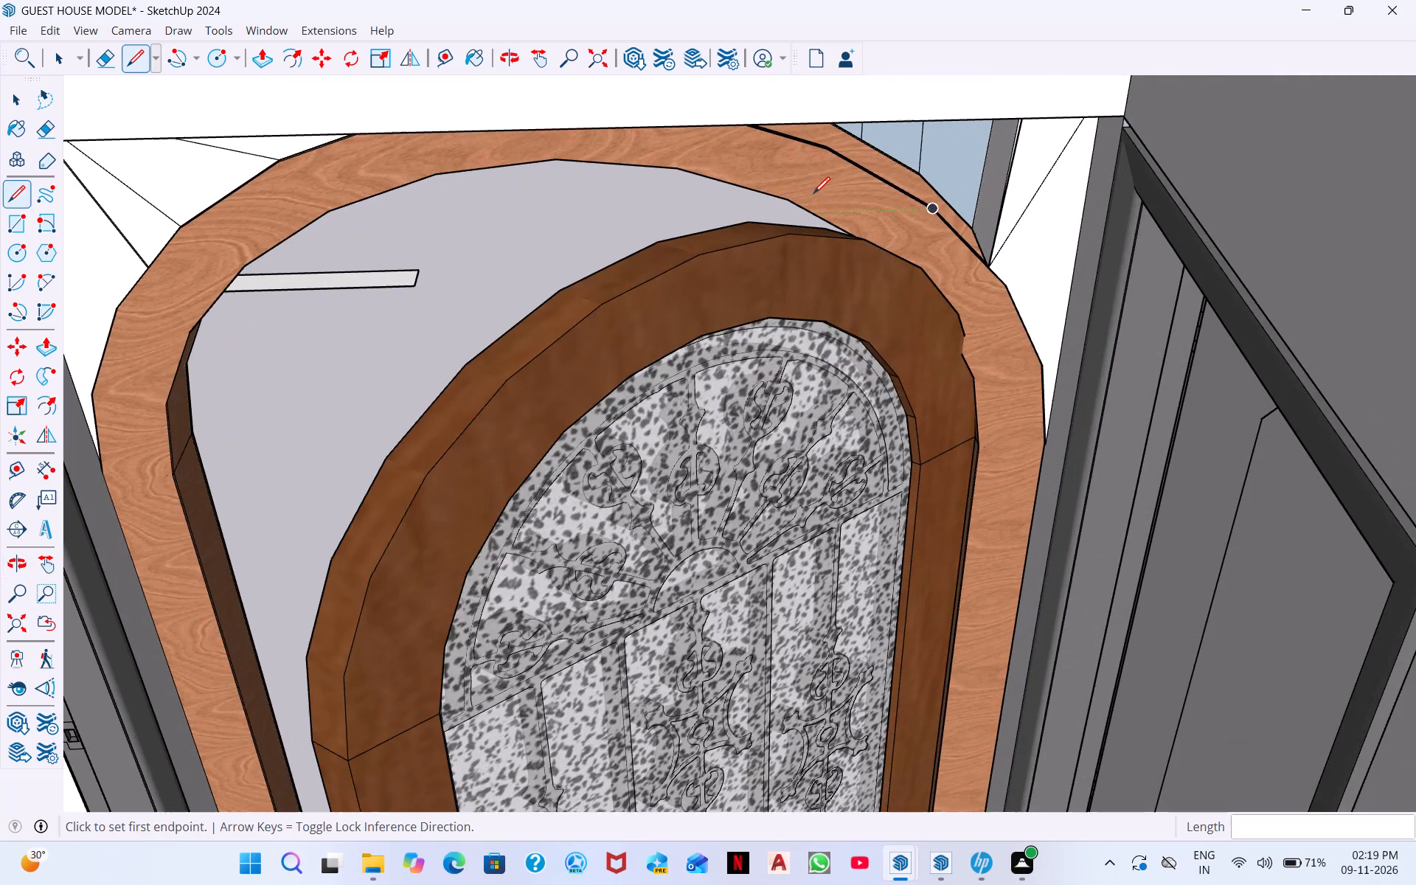
{"action": "middle_click_drag", "start_coordinate": [831, 190], "coordinate": [825, 230]}
{"action": "scroll", "coordinate": [874, 213], "scroll_direction": "up", "scroll_amount": 2}
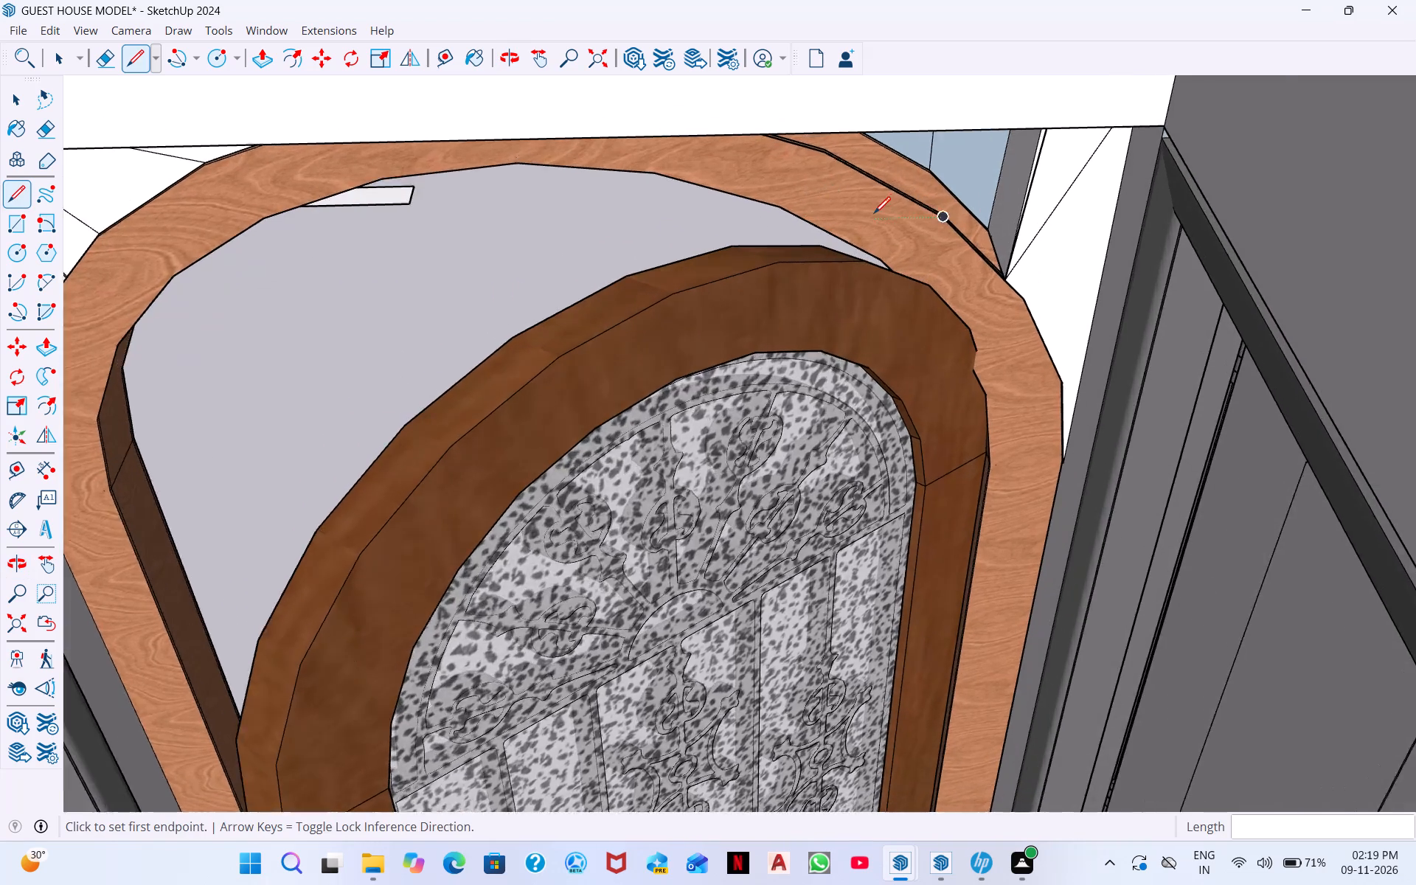
{"action": "scroll", "coordinate": [874, 213], "scroll_direction": "up", "scroll_amount": 2}
{"action": "middle_click_drag", "start_coordinate": [903, 239], "coordinate": [899, 88]}
{"action": "scroll", "coordinate": [655, 218], "scroll_direction": "down", "scroll_amount": 2}
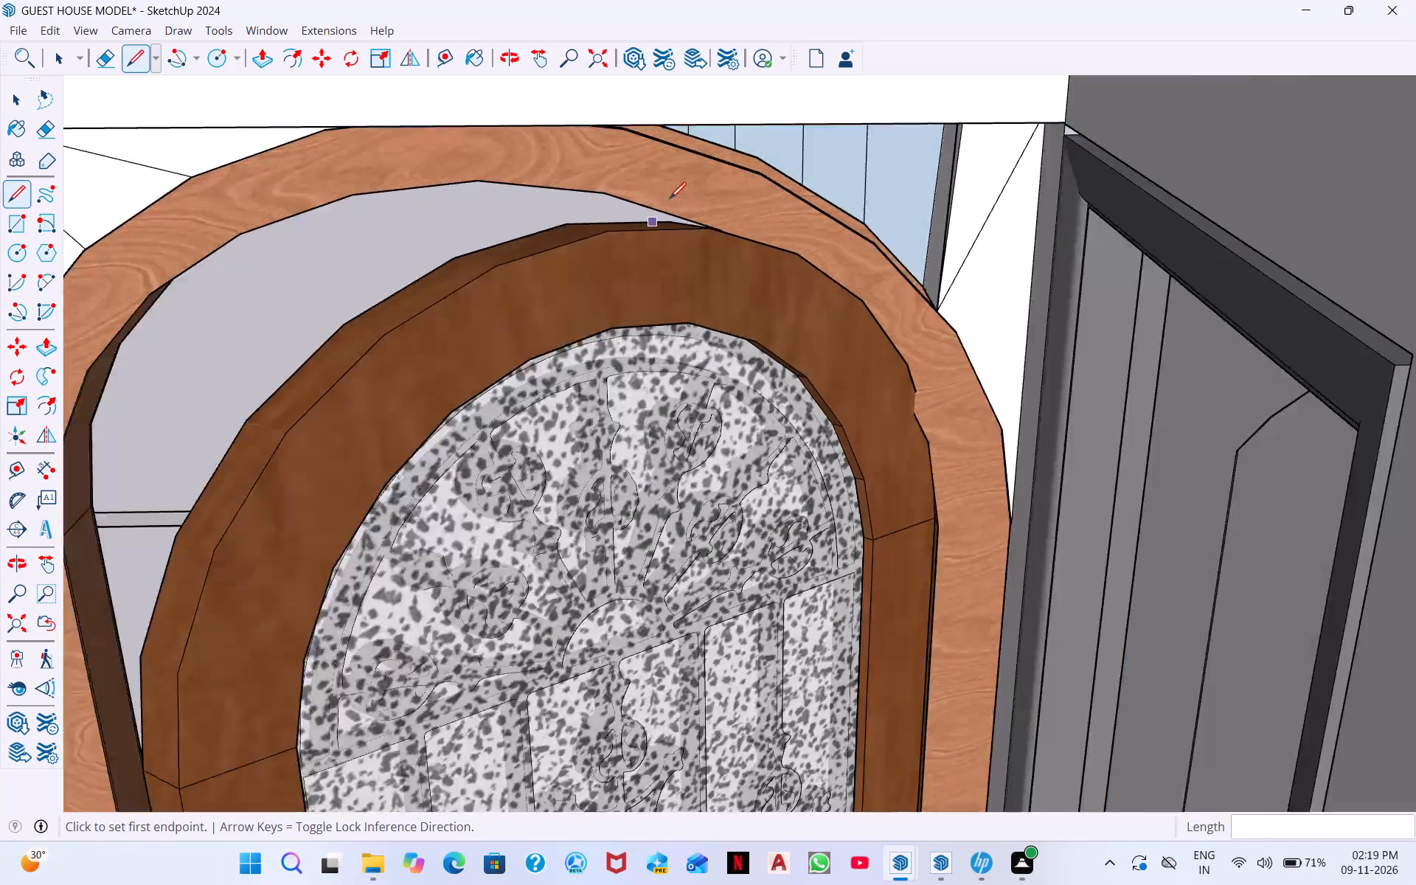
{"action": "scroll", "coordinate": [673, 195], "scroll_direction": "up", "scroll_amount": 3}
{"action": "scroll", "coordinate": [673, 218], "scroll_direction": "down", "scroll_amount": 4}
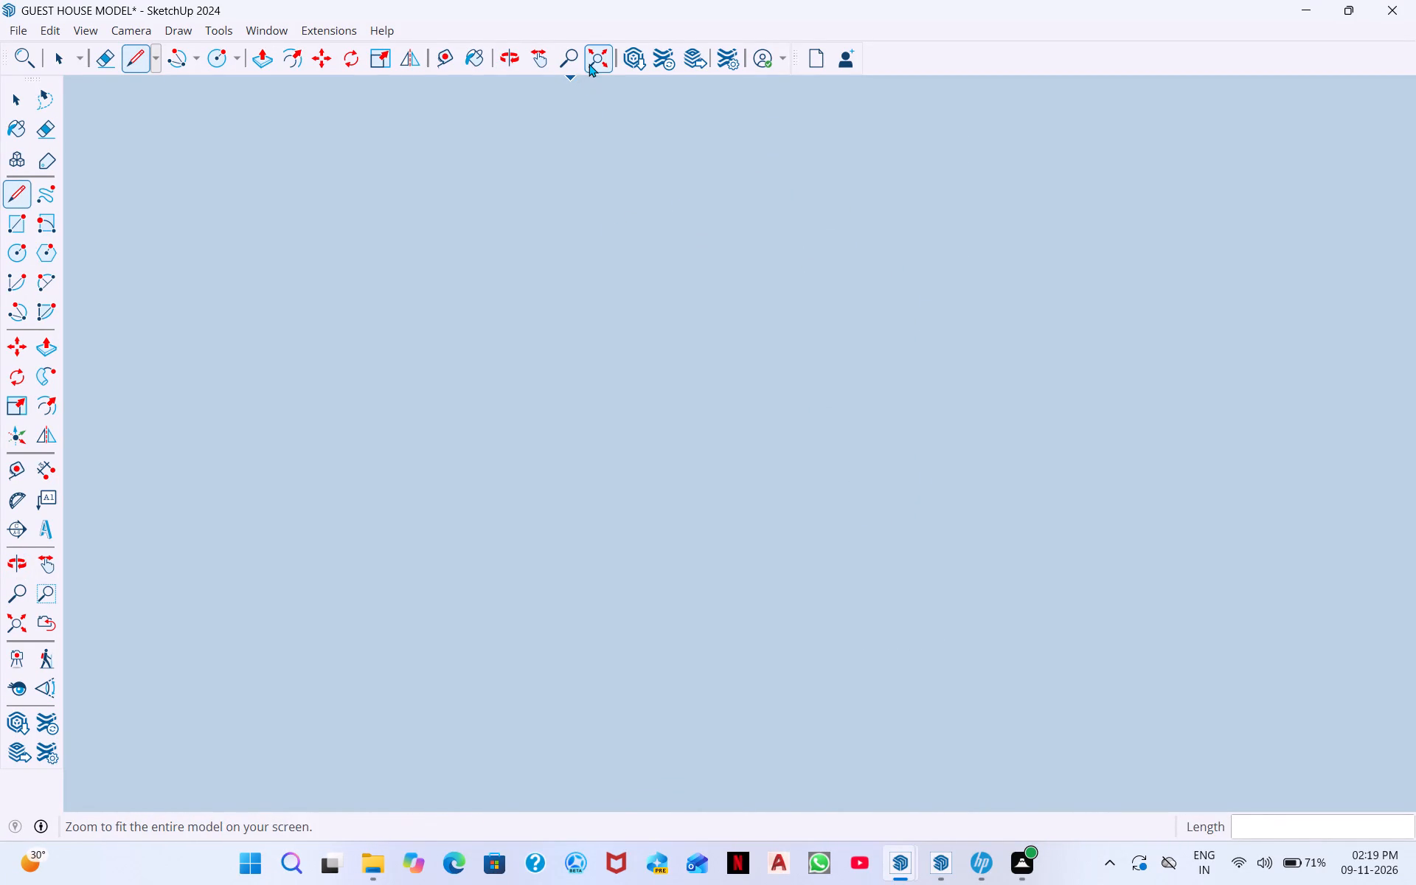
{"action": "left_click", "coordinate": [589, 63]}
{"action": "middle_click_drag", "start_coordinate": [799, 312], "coordinate": [796, 490]}
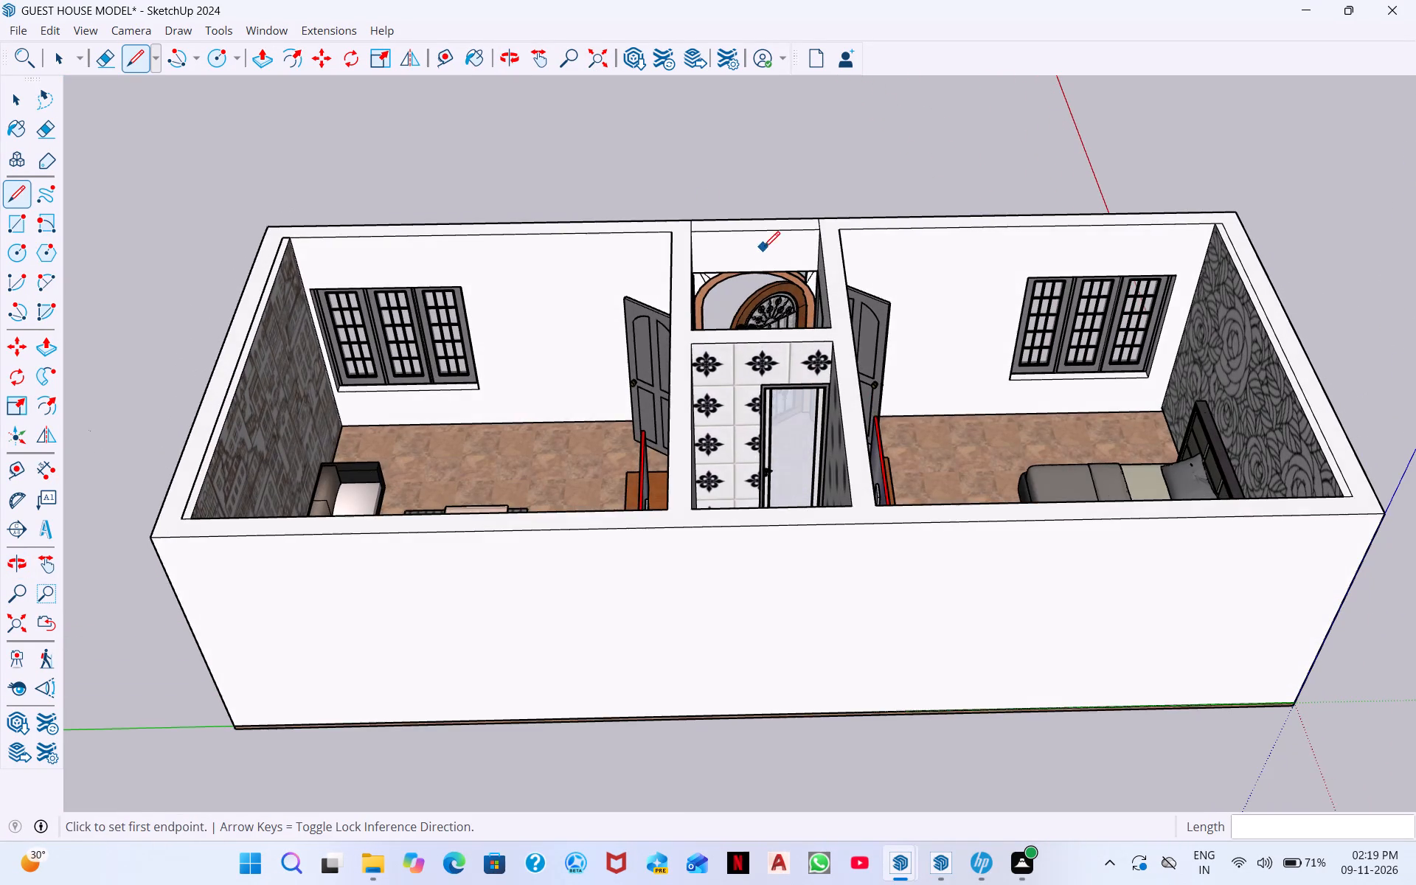
{"action": "scroll", "coordinate": [764, 344], "scroll_direction": "up", "scroll_amount": 18}
{"action": "middle_click_drag", "start_coordinate": [851, 240], "coordinate": [888, 170]}
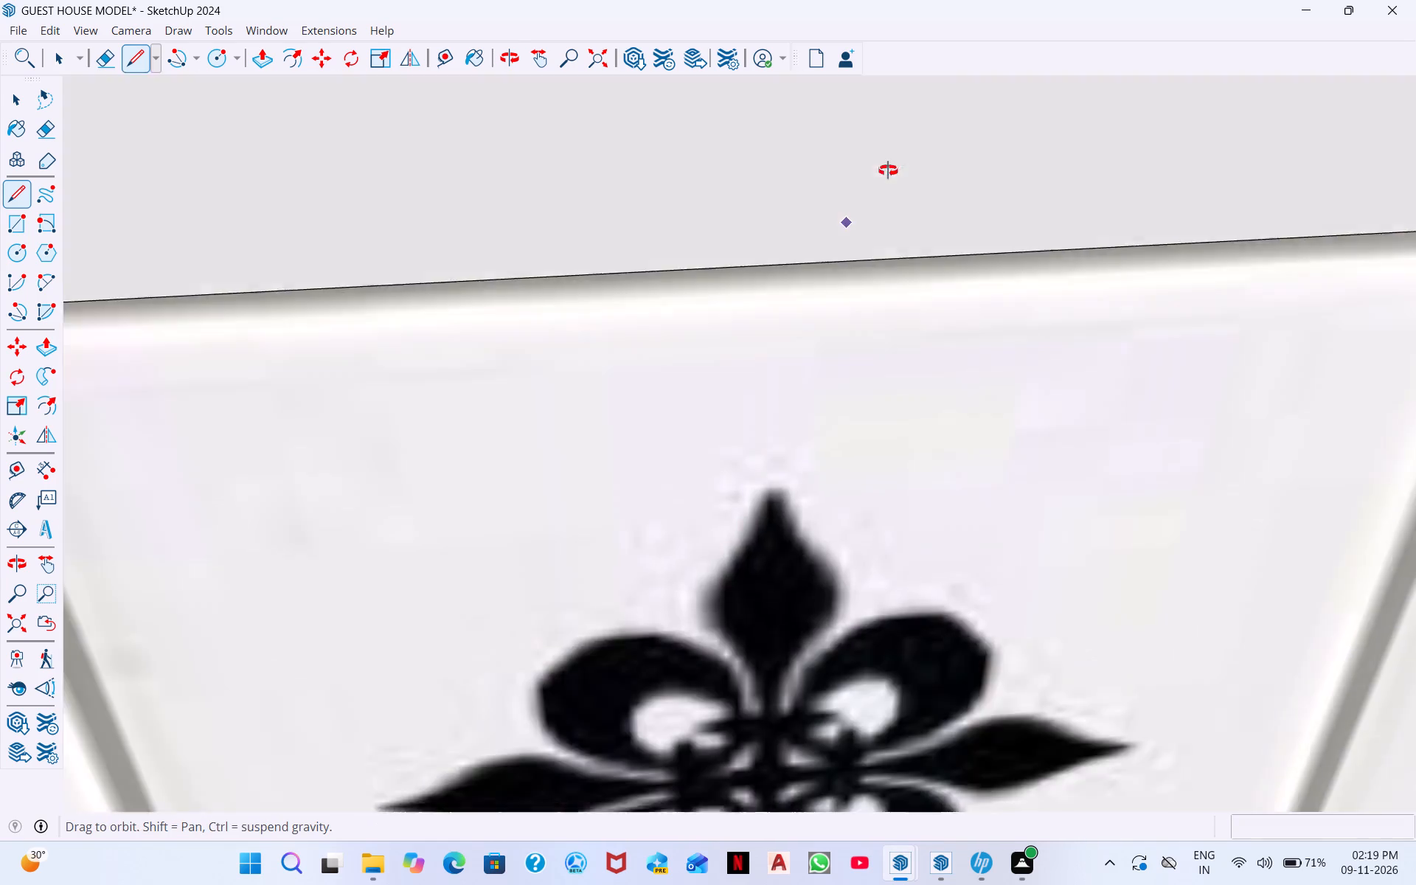
{"action": "middle_click_drag", "start_coordinate": [888, 170], "coordinate": [894, 367]}
{"action": "scroll", "coordinate": [839, 223], "scroll_direction": "up", "scroll_amount": 5}
{"action": "middle_click_drag", "start_coordinate": [839, 179], "coordinate": [826, 100]}
{"action": "scroll", "coordinate": [718, 141], "scroll_direction": "down", "scroll_amount": 6}
{"action": "middle_click_drag", "start_coordinate": [714, 91], "coordinate": [694, 48]}
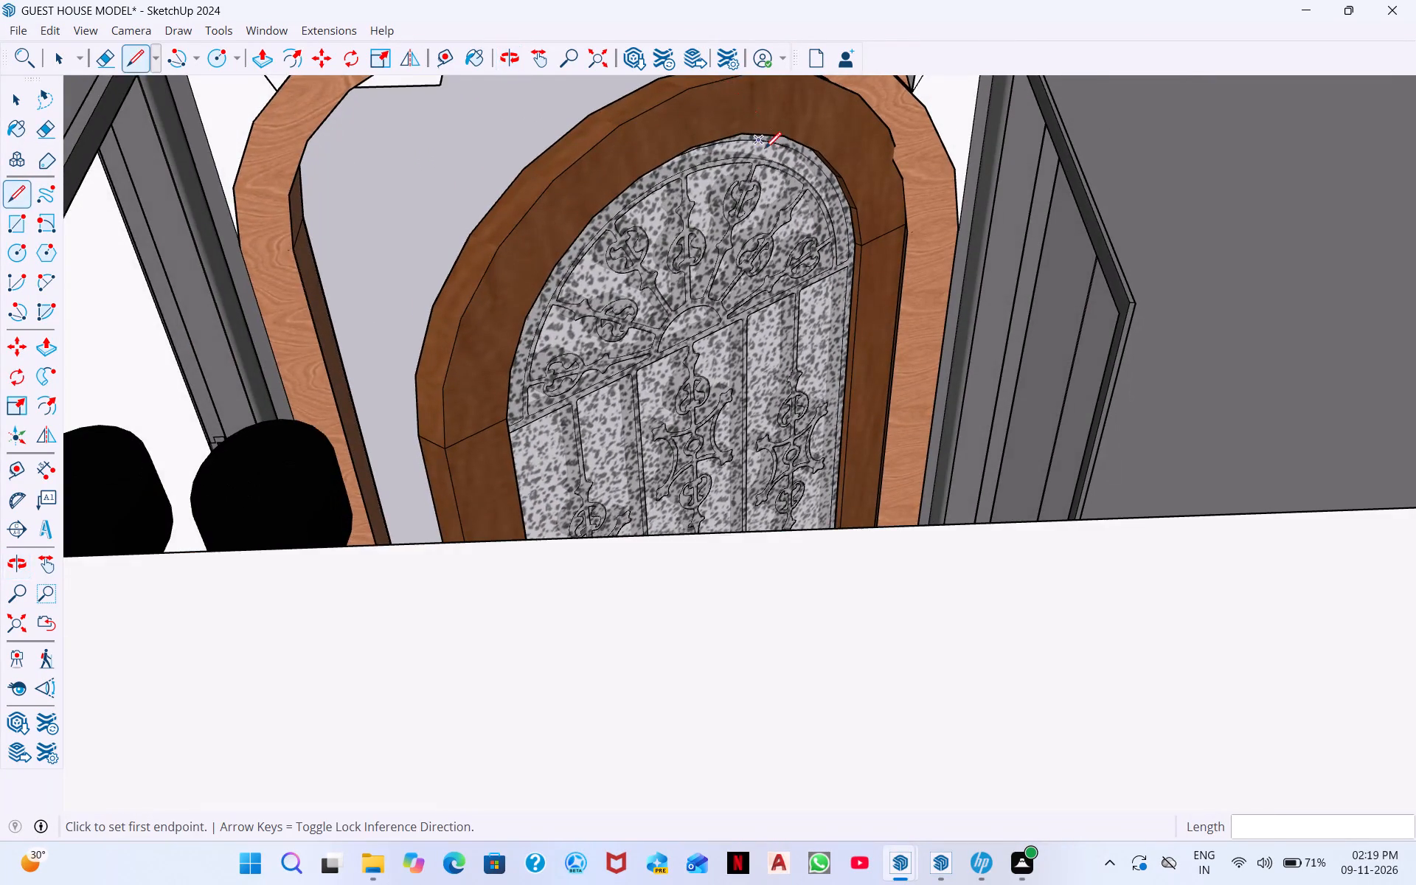
{"action": "scroll", "coordinate": [765, 148], "scroll_direction": "up", "scroll_amount": 3}
{"action": "middle_click_drag", "start_coordinate": [850, 163], "coordinate": [837, 205]}
{"action": "scroll", "coordinate": [831, 213], "scroll_direction": "down", "scroll_amount": 4}
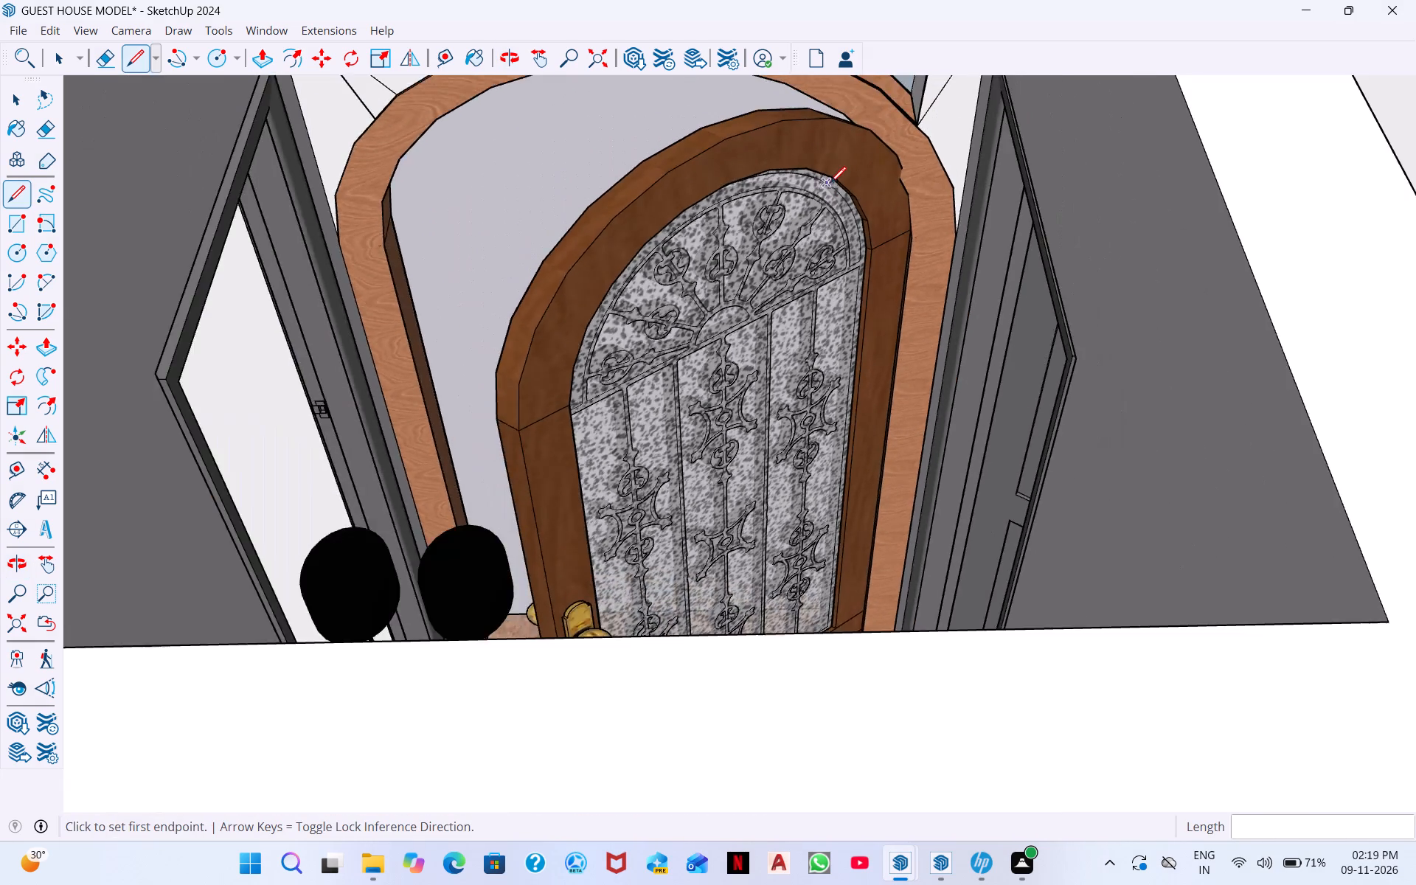
{"action": "scroll", "coordinate": [830, 183], "scroll_direction": "down", "scroll_amount": 5}
{"action": "middle_click_drag", "start_coordinate": [835, 177], "coordinate": [850, 141]}
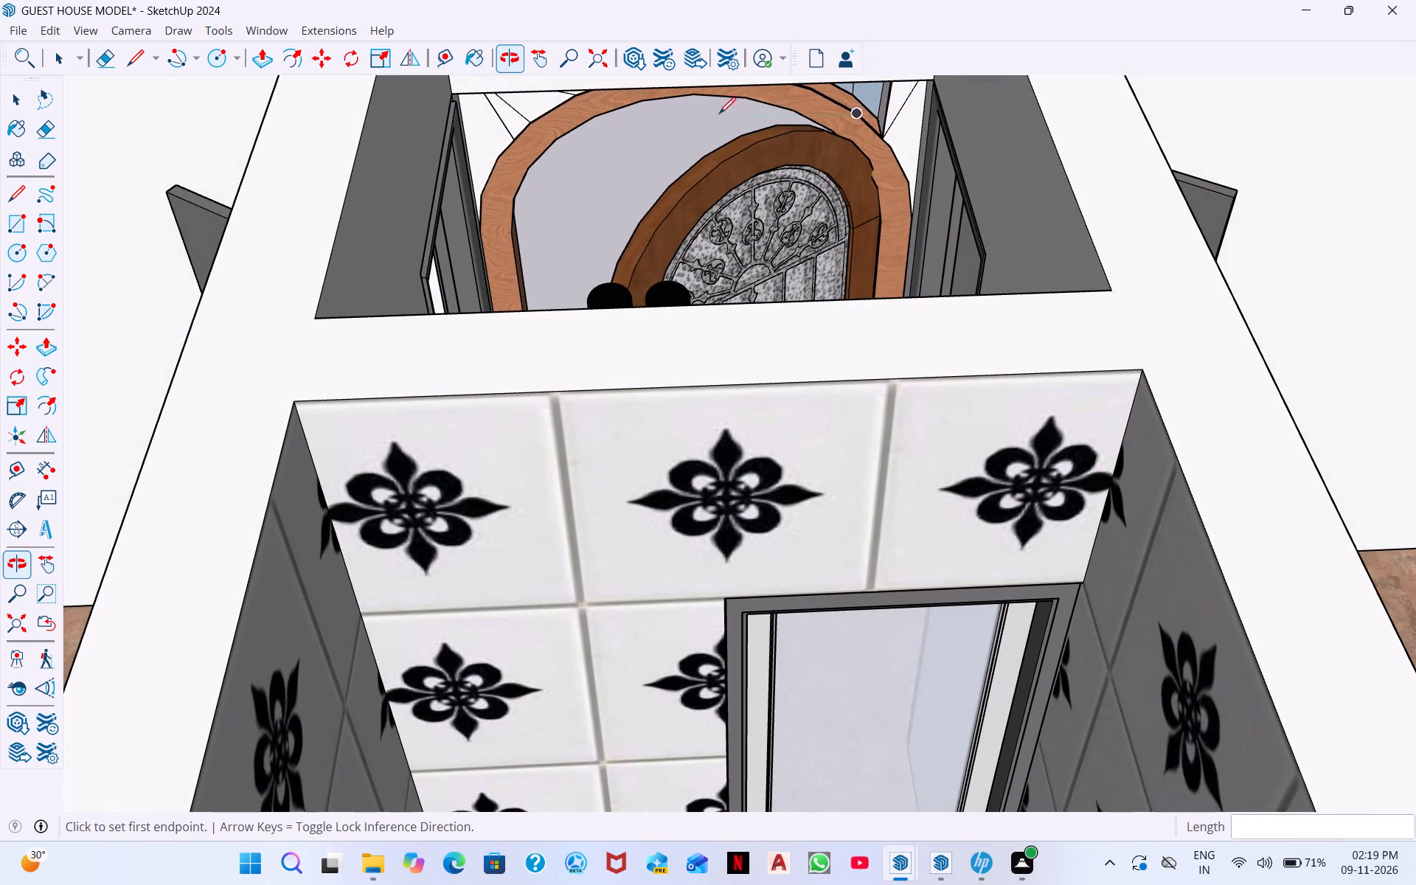
{"action": "middle_click_drag", "start_coordinate": [791, 166], "coordinate": [777, 119]}
{"action": "scroll", "coordinate": [851, 147], "scroll_direction": "up", "scroll_amount": 3}
{"action": "middle_click_drag", "start_coordinate": [856, 139], "coordinate": [836, 219]}
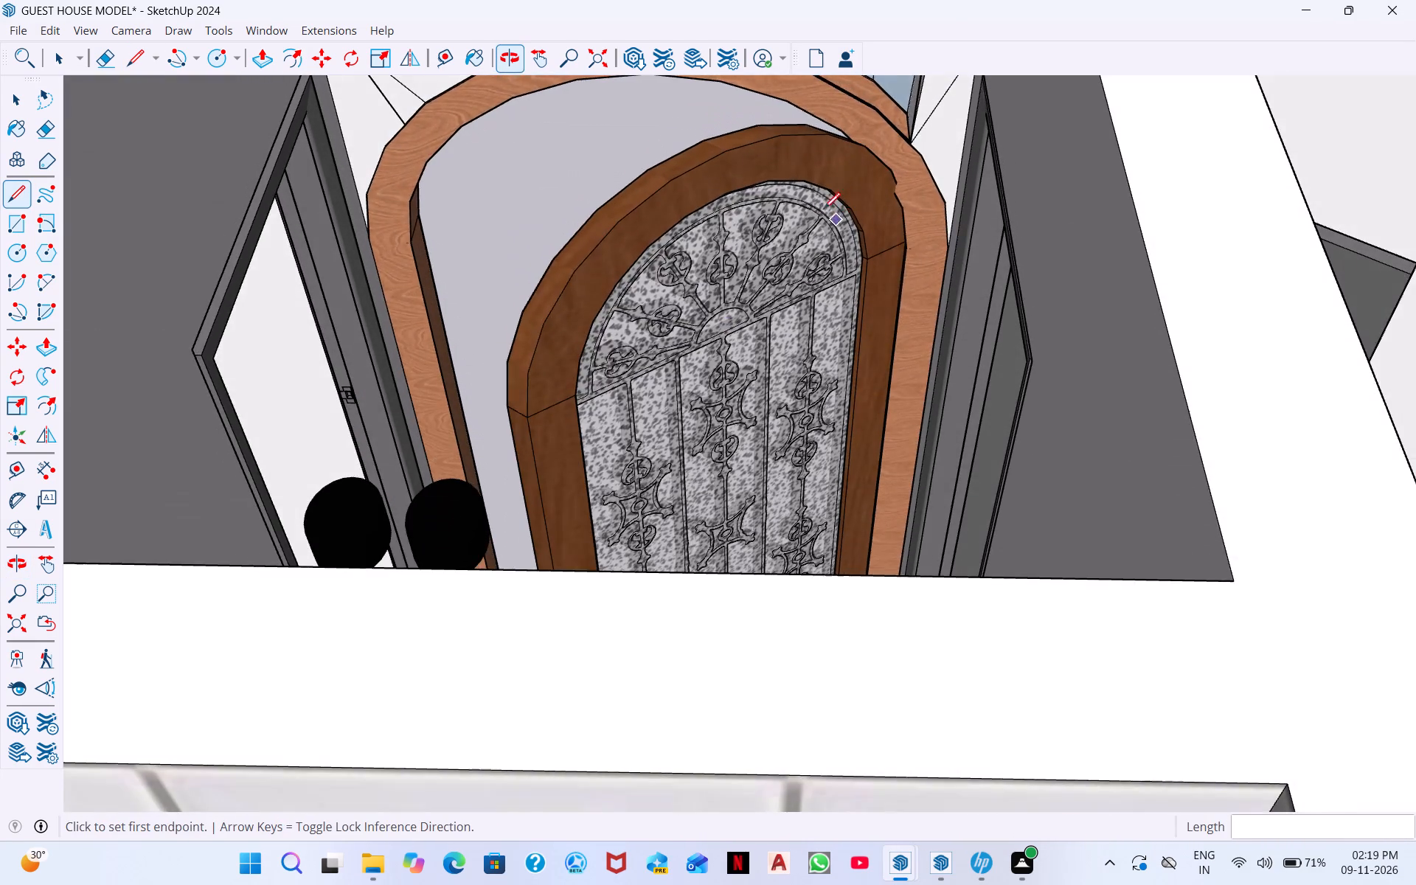
{"action": "scroll", "coordinate": [793, 150], "scroll_direction": "up", "scroll_amount": 4}
{"action": "left_click", "coordinate": [594, 58]}
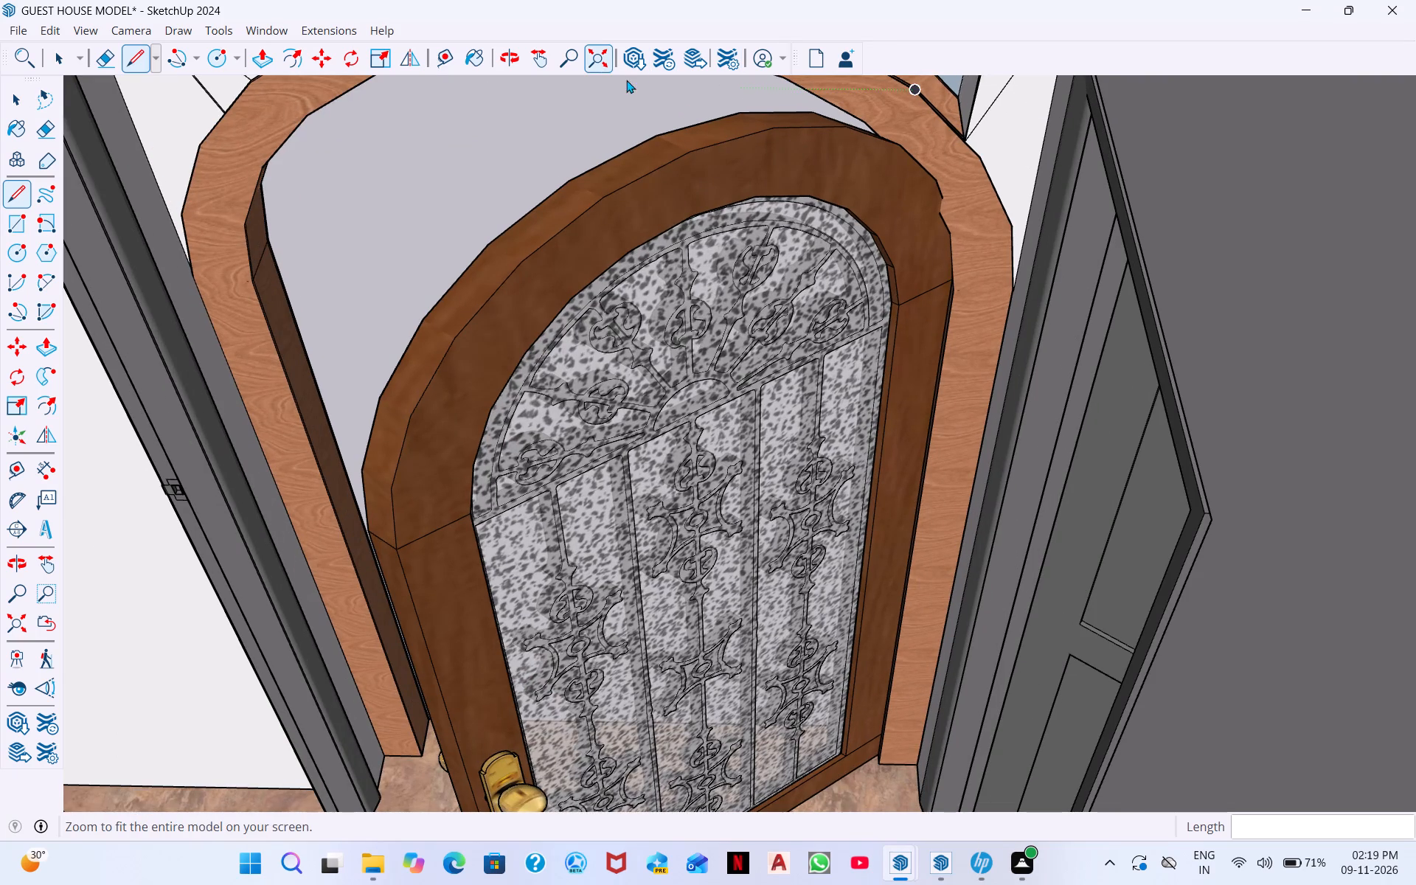
{"action": "scroll", "coordinate": [791, 277], "scroll_direction": "up", "scroll_amount": 5}
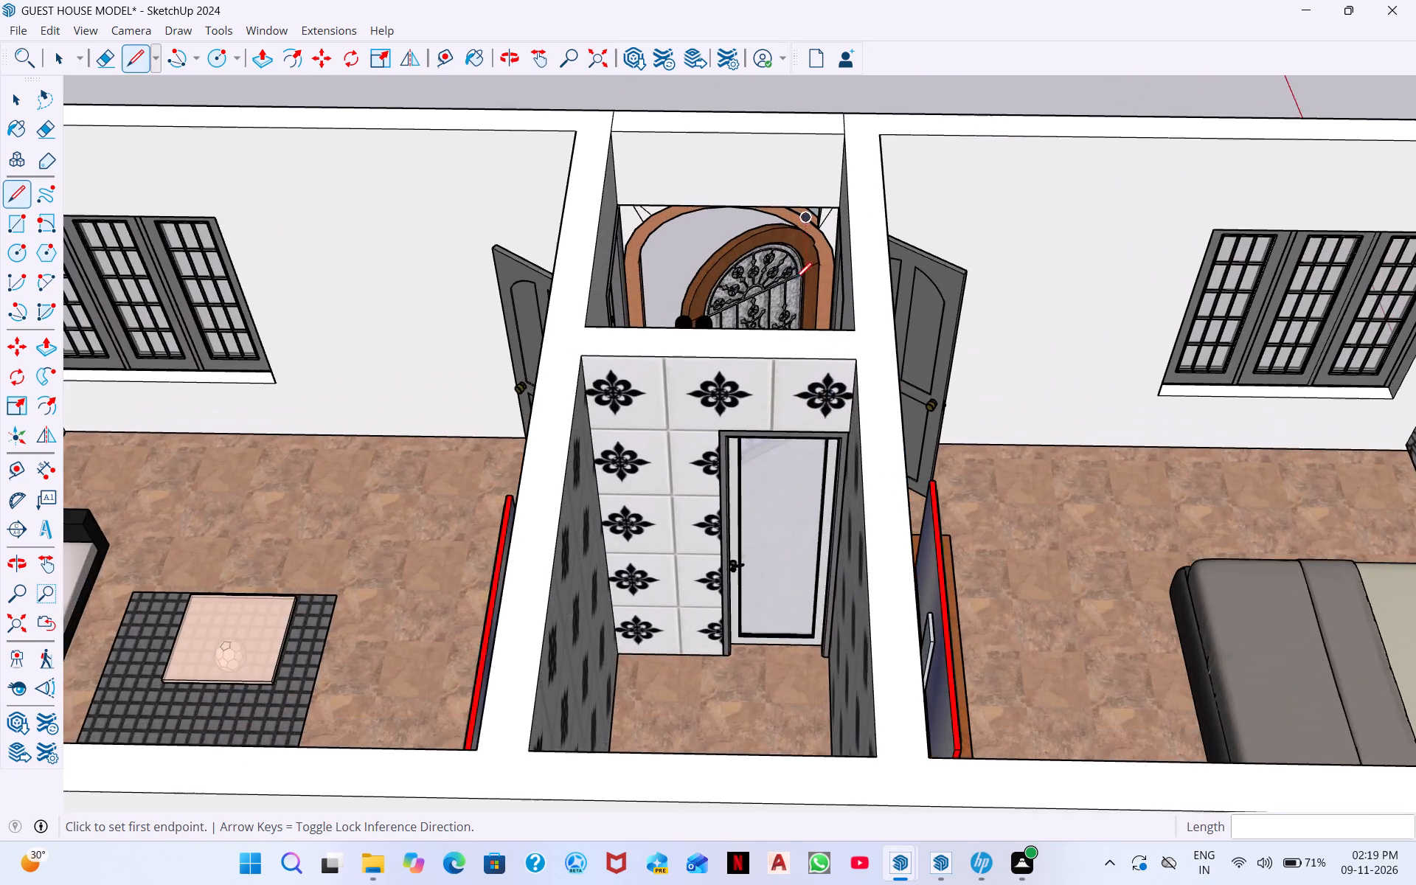
{"action": "middle_click_drag", "start_coordinate": [796, 281], "coordinate": [797, 192]}
{"action": "scroll", "coordinate": [797, 192], "scroll_direction": "up", "scroll_amount": 9}
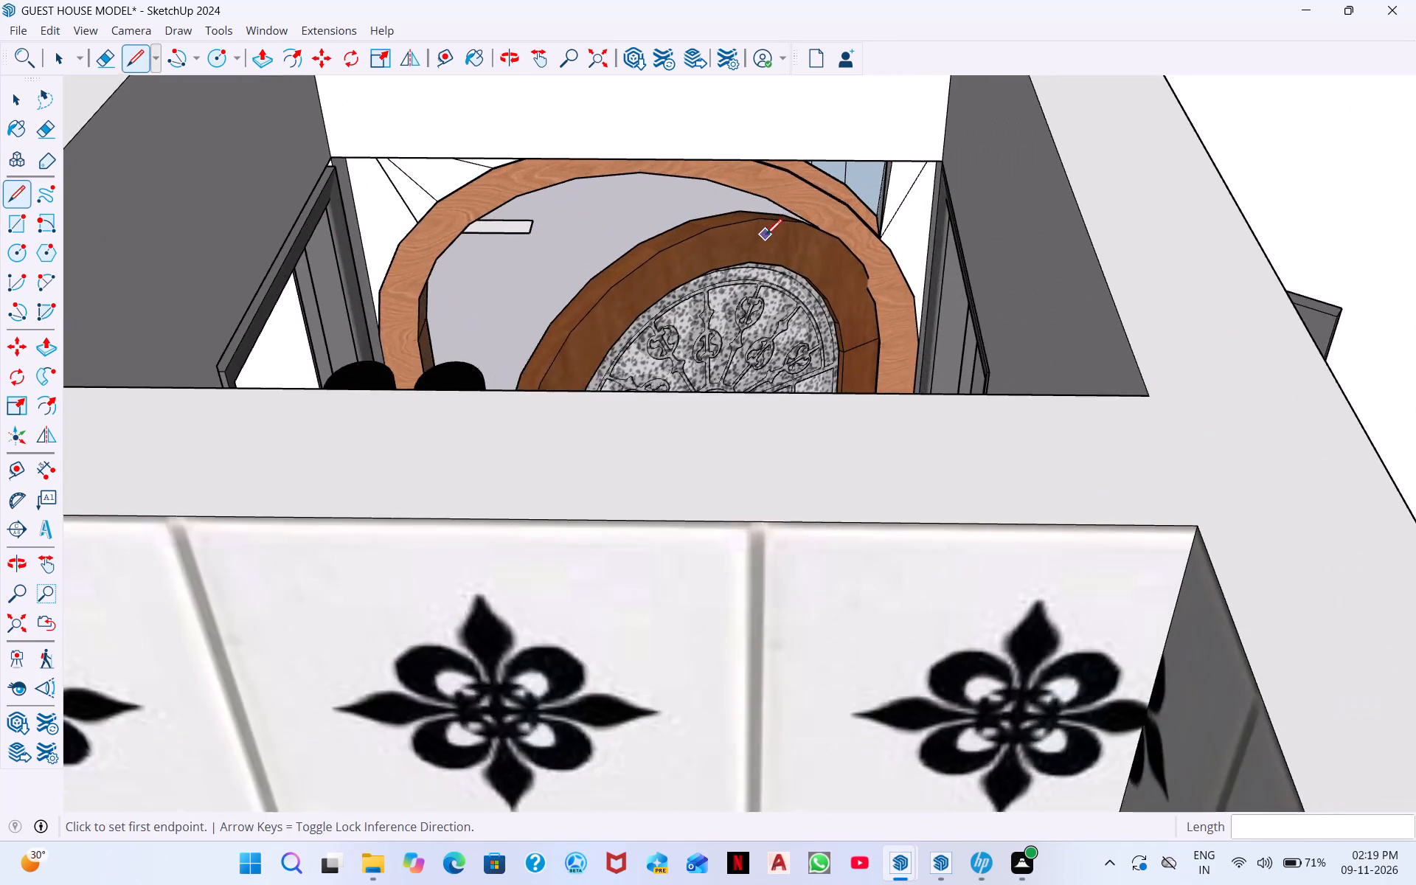
{"action": "scroll", "coordinate": [766, 235], "scroll_direction": "up", "scroll_amount": 2}
{"action": "middle_click_drag", "start_coordinate": [768, 234], "coordinate": [723, 280]}
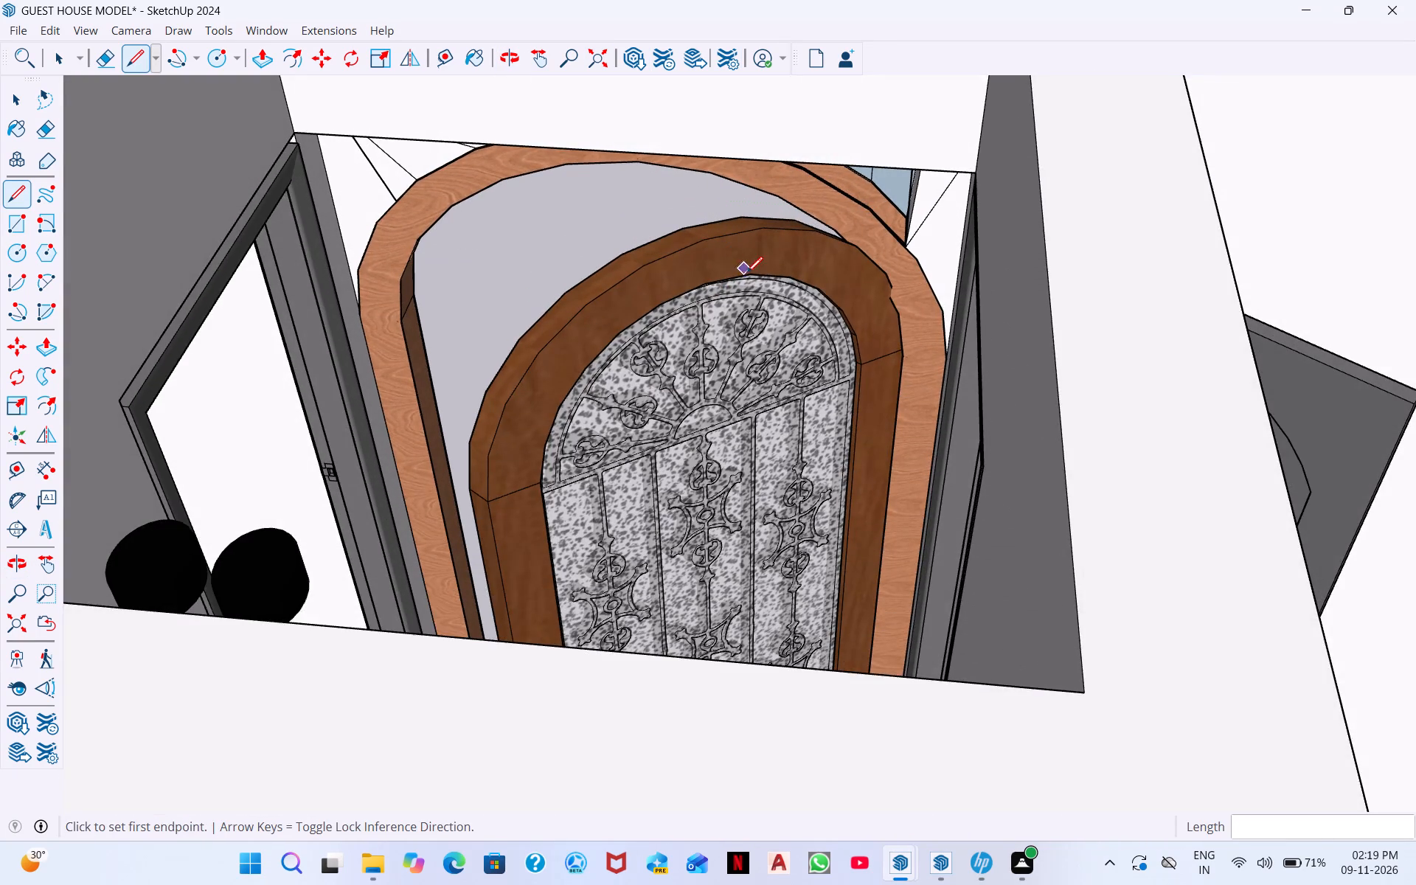
{"action": "scroll", "coordinate": [743, 277], "scroll_direction": "up", "scroll_amount": 3}
{"action": "middle_click_drag", "start_coordinate": [698, 304], "coordinate": [715, 229]}
{"action": "scroll", "coordinate": [715, 229], "scroll_direction": "up", "scroll_amount": 3}
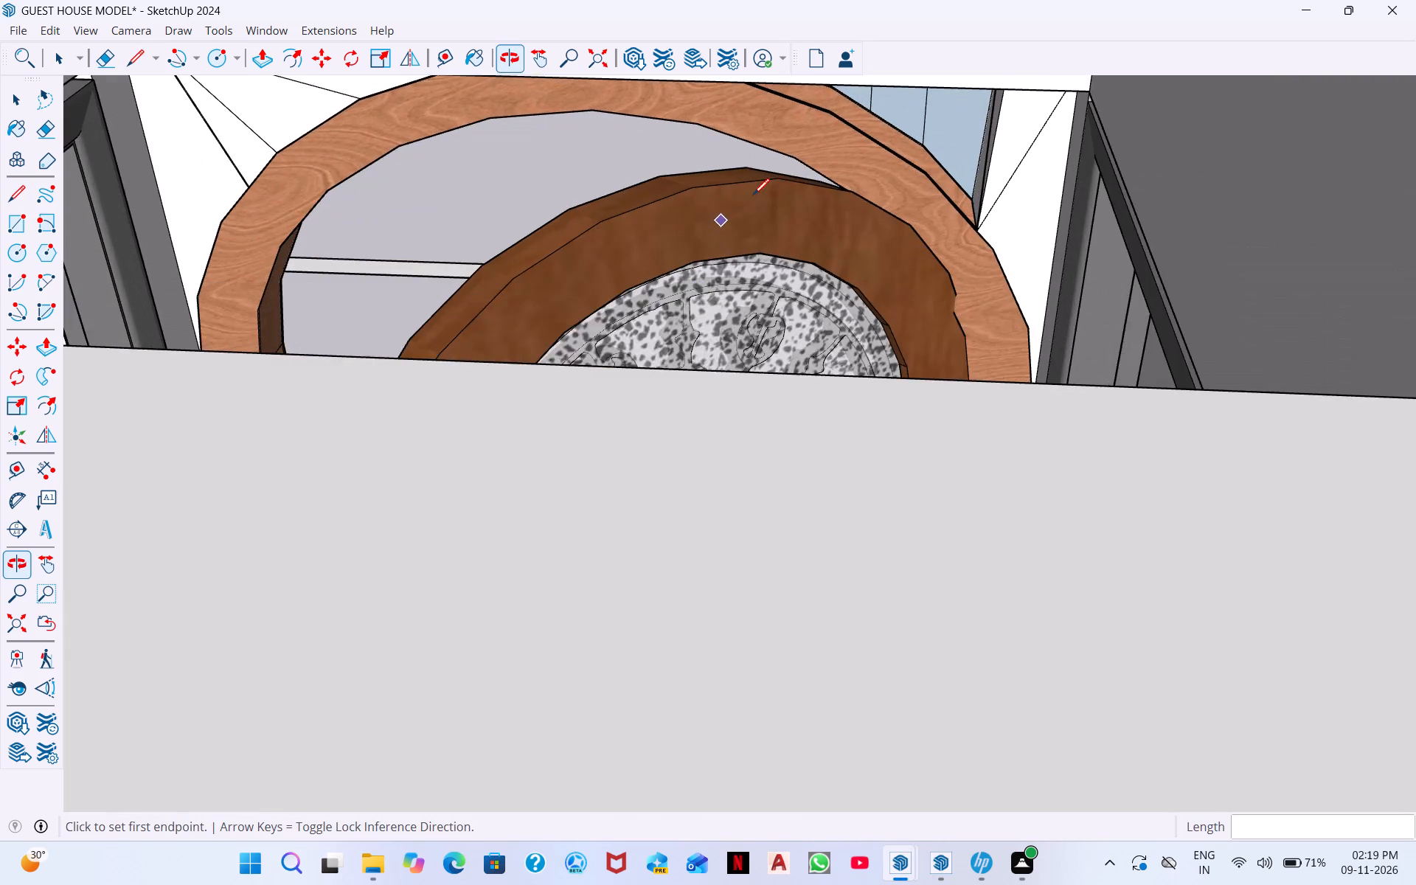
{"action": "scroll", "coordinate": [753, 195], "scroll_direction": "up", "scroll_amount": 3}
{"action": "middle_click_drag", "start_coordinate": [784, 164], "coordinate": [789, 148]}
{"action": "scroll", "coordinate": [789, 148], "scroll_direction": "down", "scroll_amount": 2}
{"action": "middle_click", "coordinate": [789, 148]}
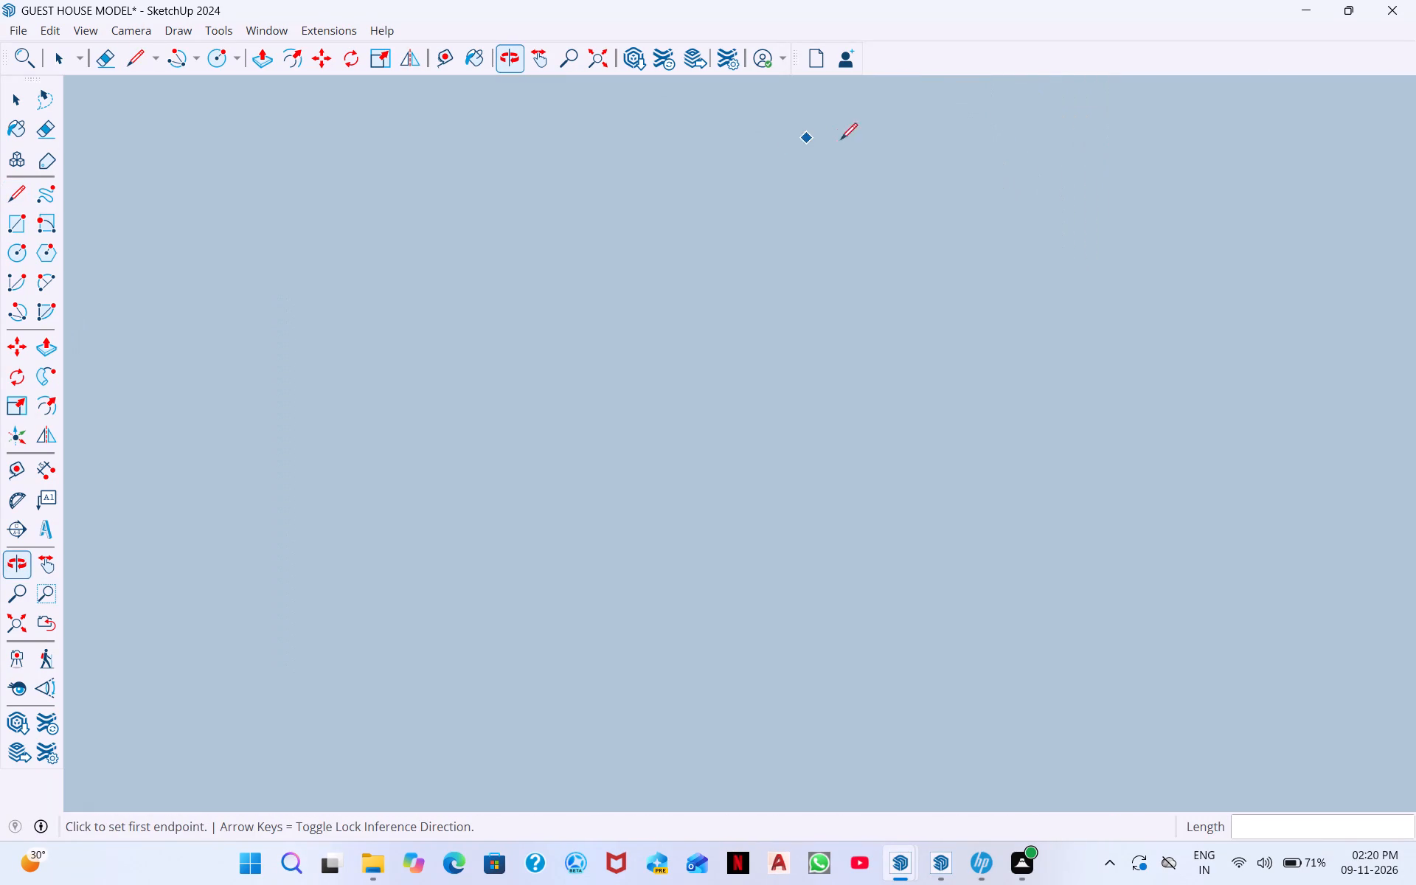
{"action": "scroll", "coordinate": [855, 143], "scroll_direction": "down", "scroll_amount": 3}
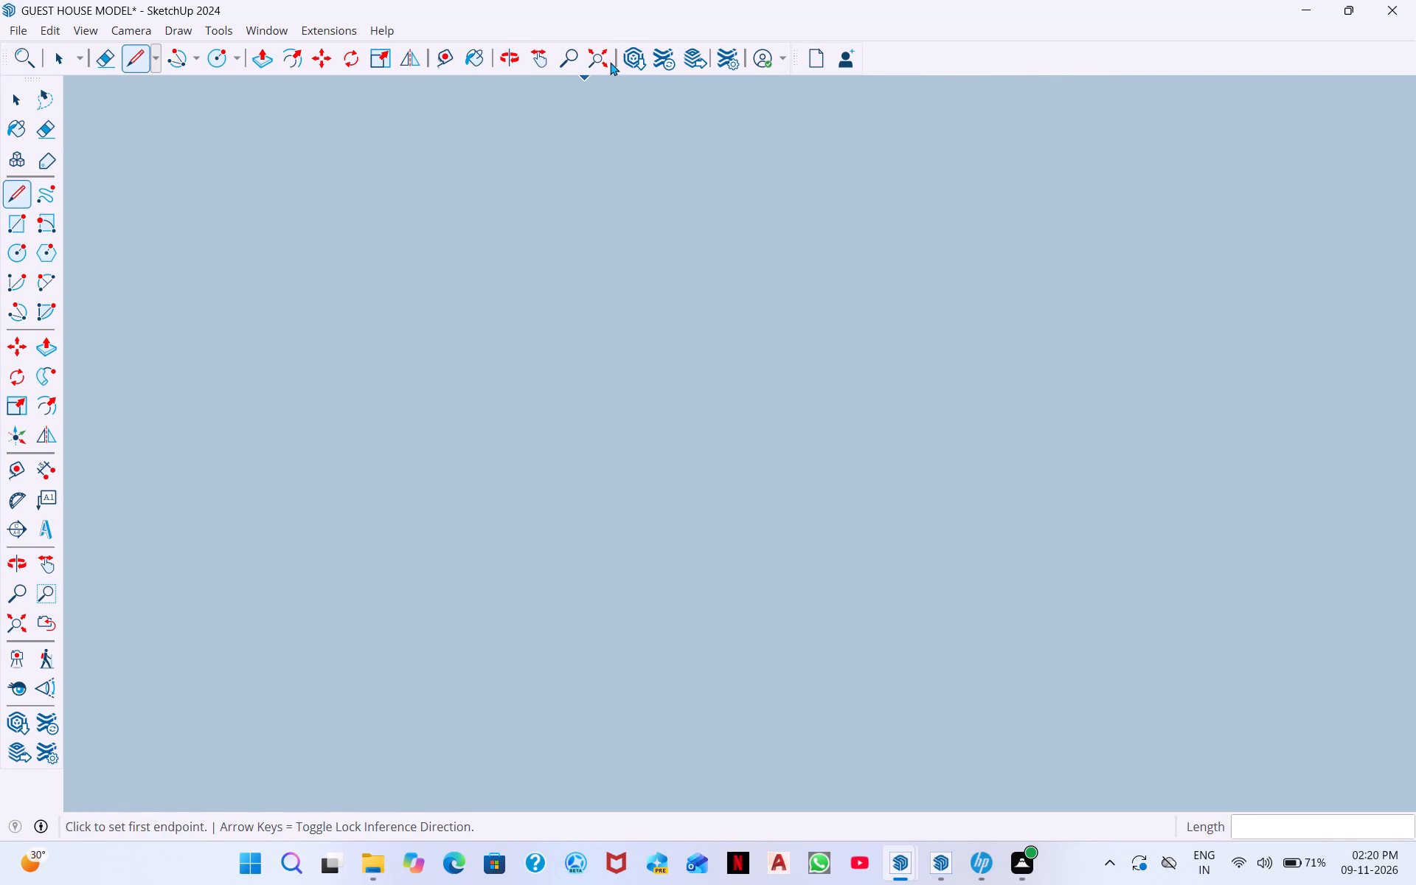
{"action": "left_click", "coordinate": [604, 57]}
{"action": "scroll", "coordinate": [767, 251], "scroll_direction": "up", "scroll_amount": 8}
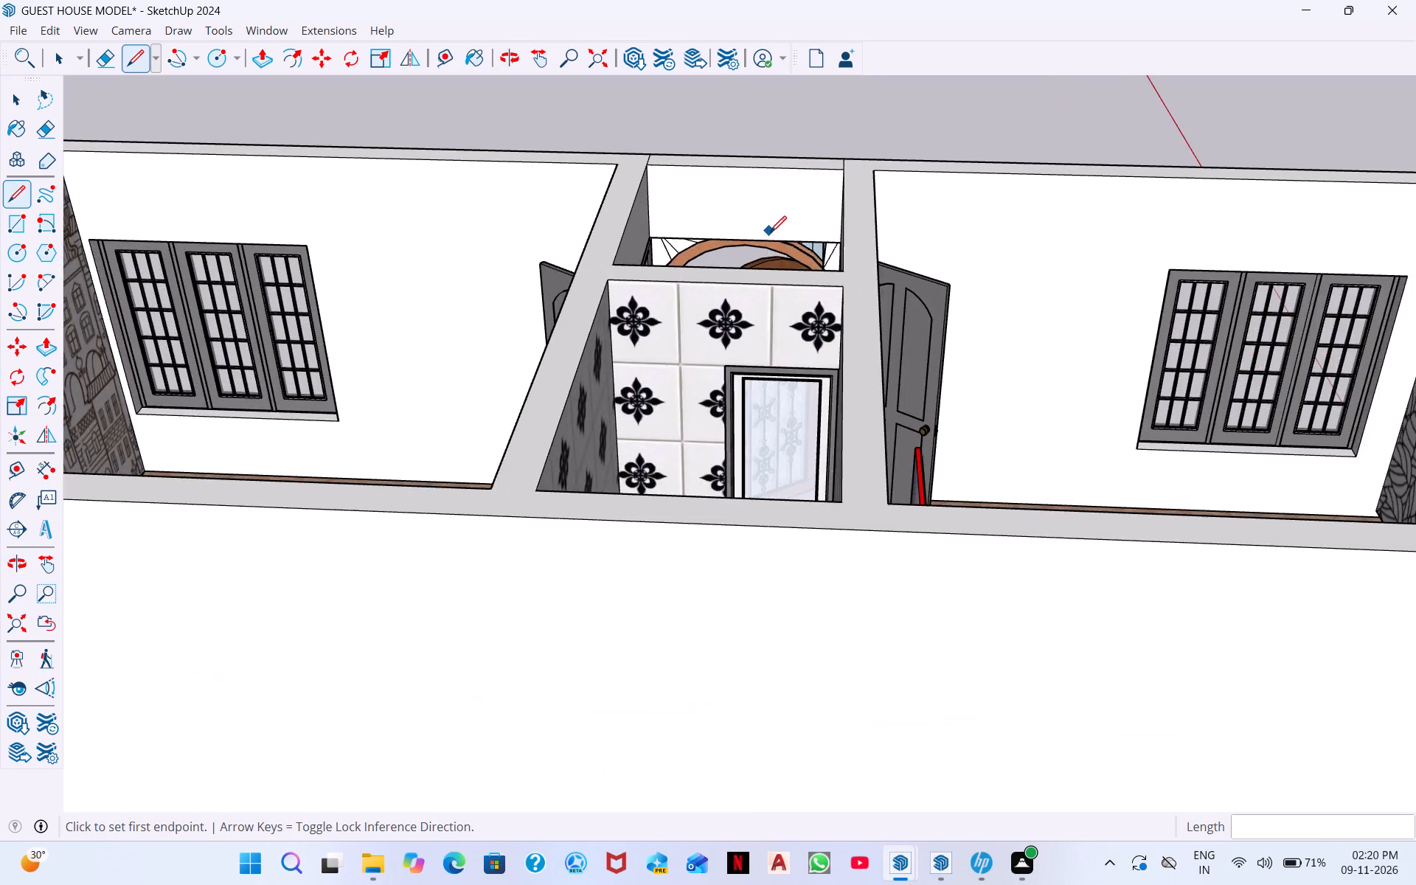
{"action": "scroll", "coordinate": [770, 232], "scroll_direction": "up", "scroll_amount": 12}
{"action": "middle_click_drag", "start_coordinate": [779, 260], "coordinate": [780, 190]}
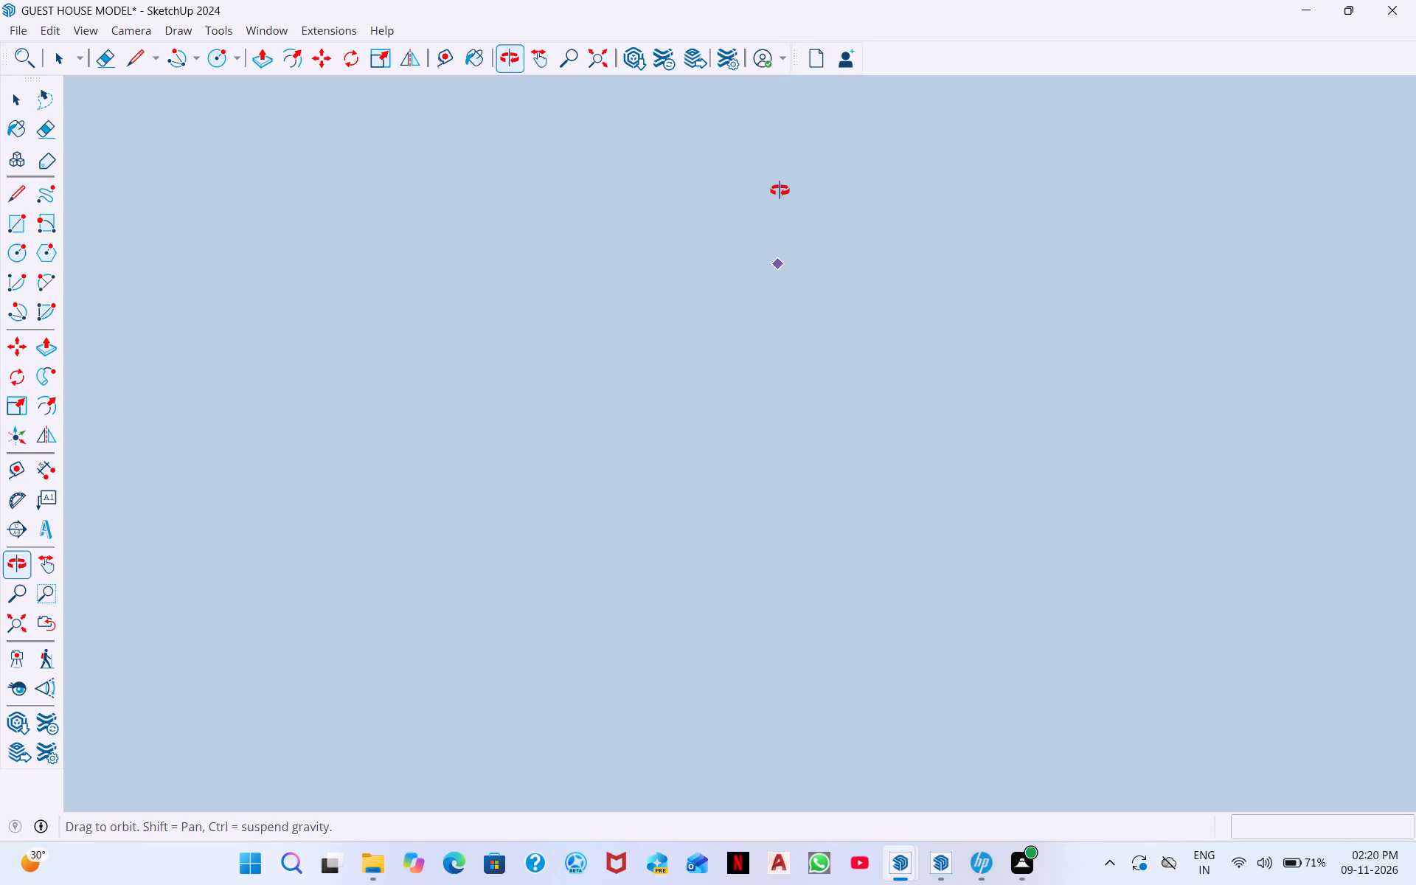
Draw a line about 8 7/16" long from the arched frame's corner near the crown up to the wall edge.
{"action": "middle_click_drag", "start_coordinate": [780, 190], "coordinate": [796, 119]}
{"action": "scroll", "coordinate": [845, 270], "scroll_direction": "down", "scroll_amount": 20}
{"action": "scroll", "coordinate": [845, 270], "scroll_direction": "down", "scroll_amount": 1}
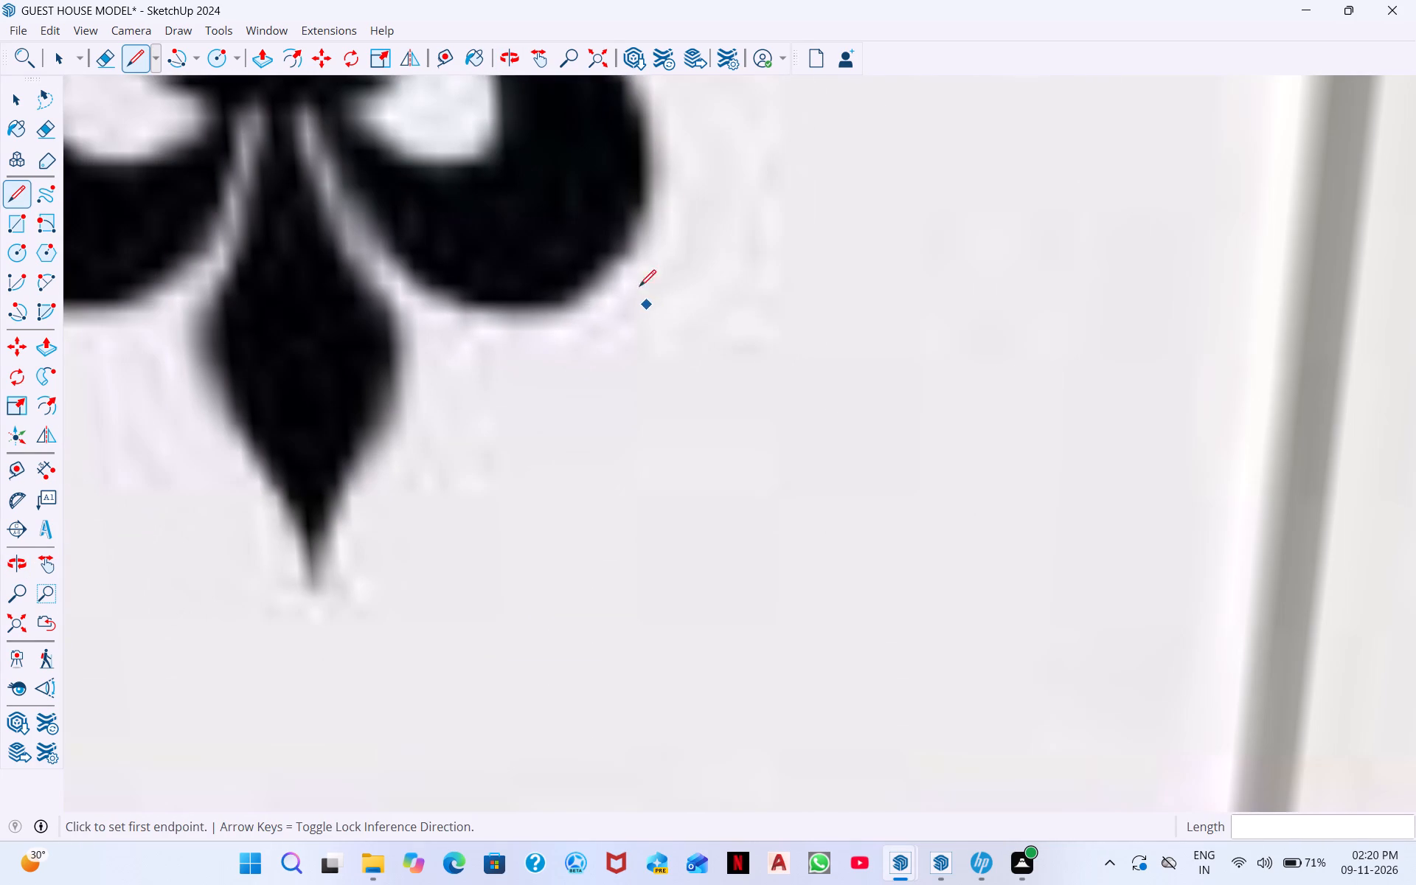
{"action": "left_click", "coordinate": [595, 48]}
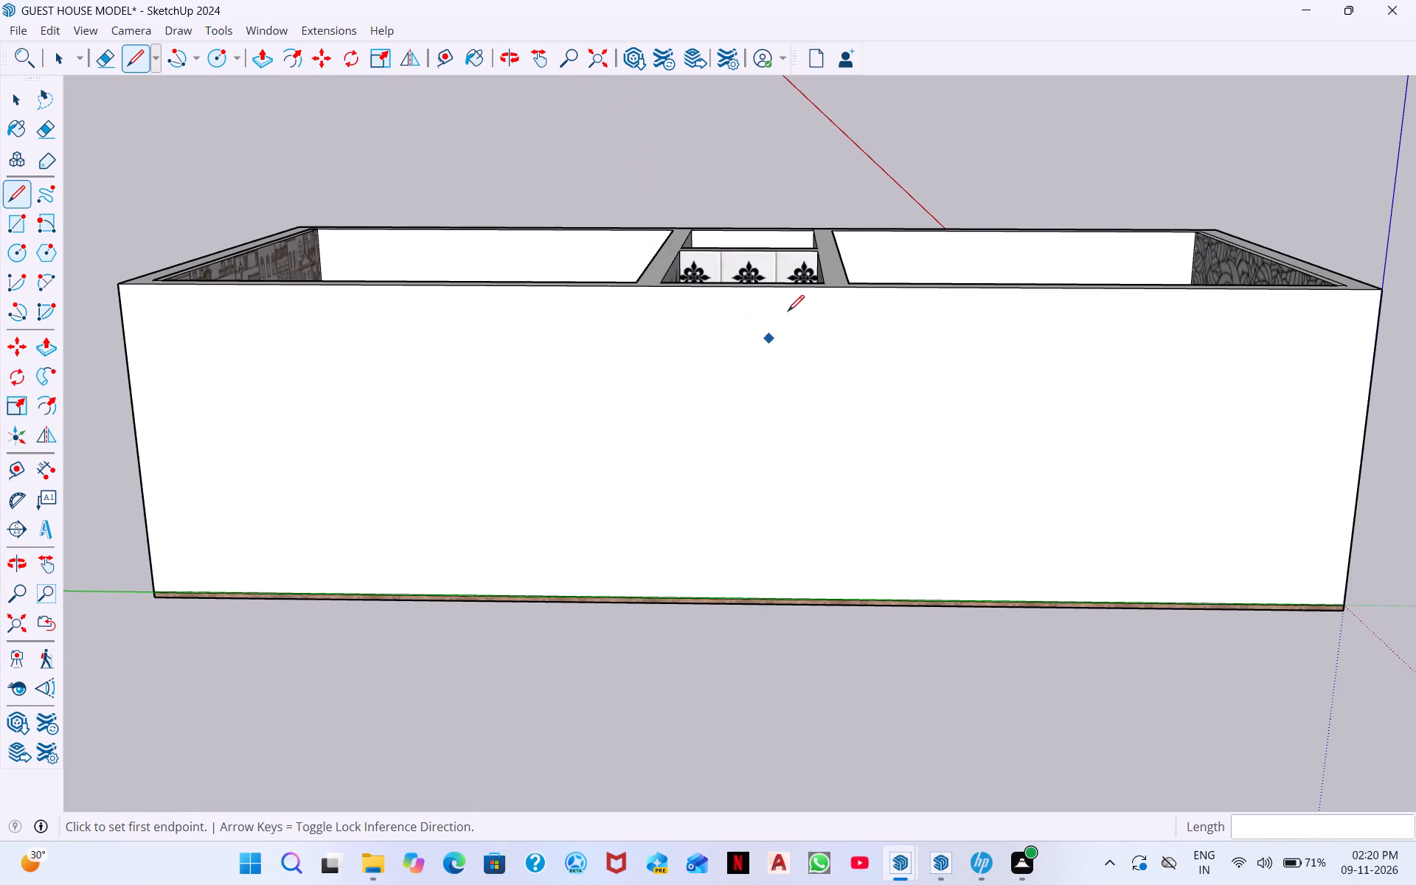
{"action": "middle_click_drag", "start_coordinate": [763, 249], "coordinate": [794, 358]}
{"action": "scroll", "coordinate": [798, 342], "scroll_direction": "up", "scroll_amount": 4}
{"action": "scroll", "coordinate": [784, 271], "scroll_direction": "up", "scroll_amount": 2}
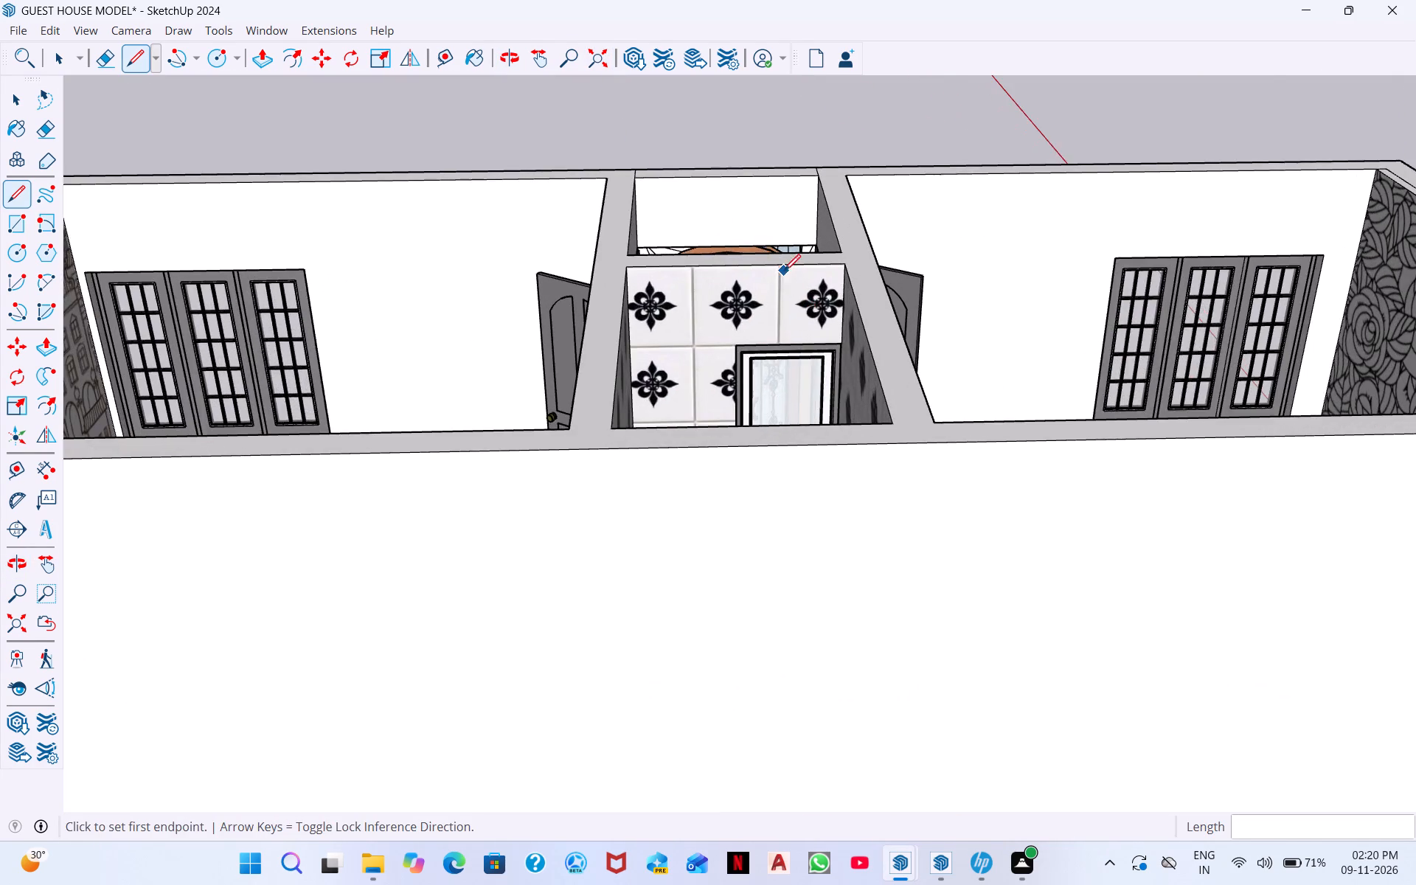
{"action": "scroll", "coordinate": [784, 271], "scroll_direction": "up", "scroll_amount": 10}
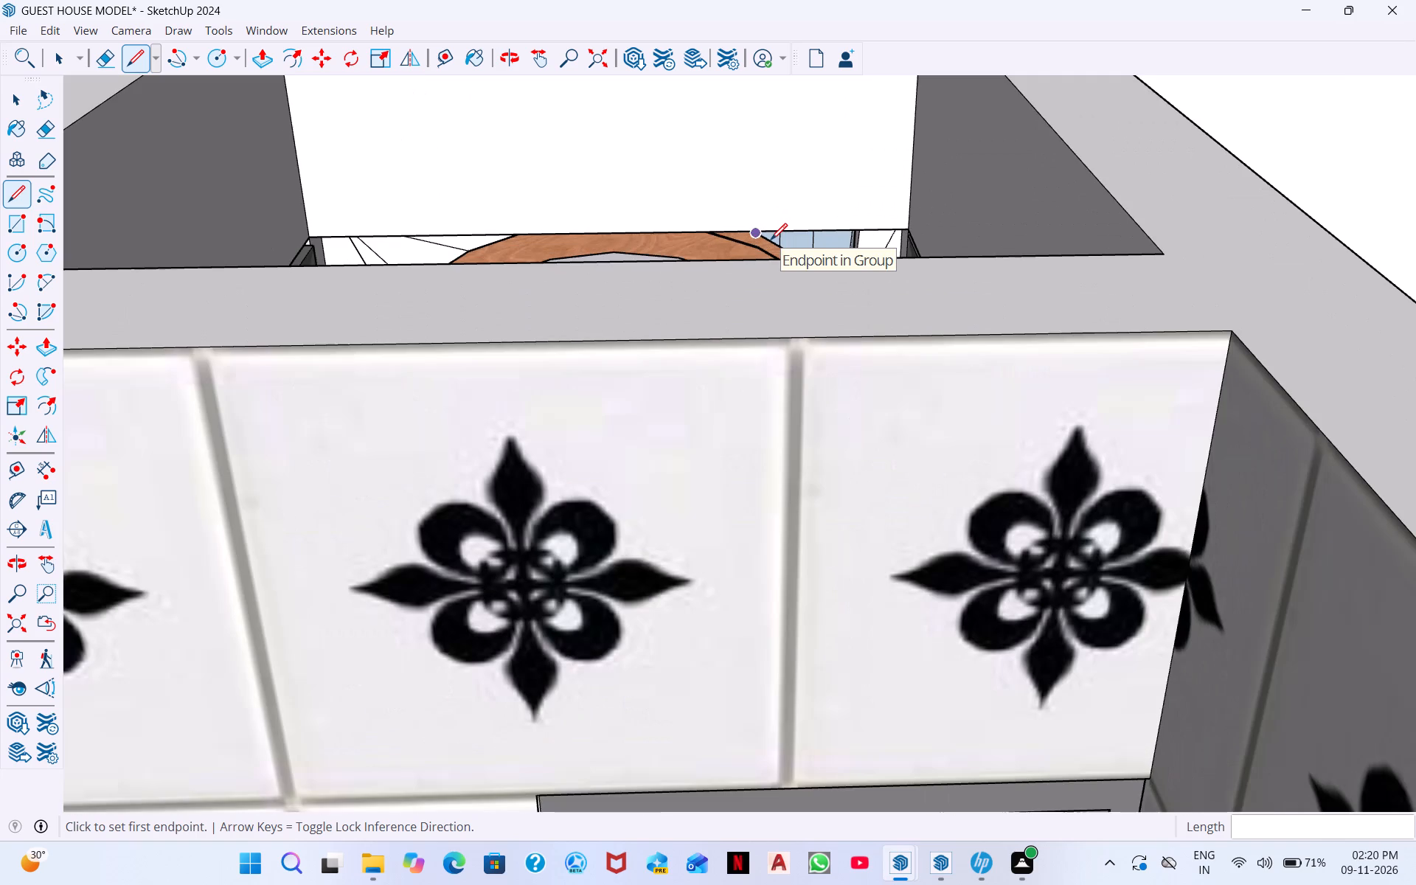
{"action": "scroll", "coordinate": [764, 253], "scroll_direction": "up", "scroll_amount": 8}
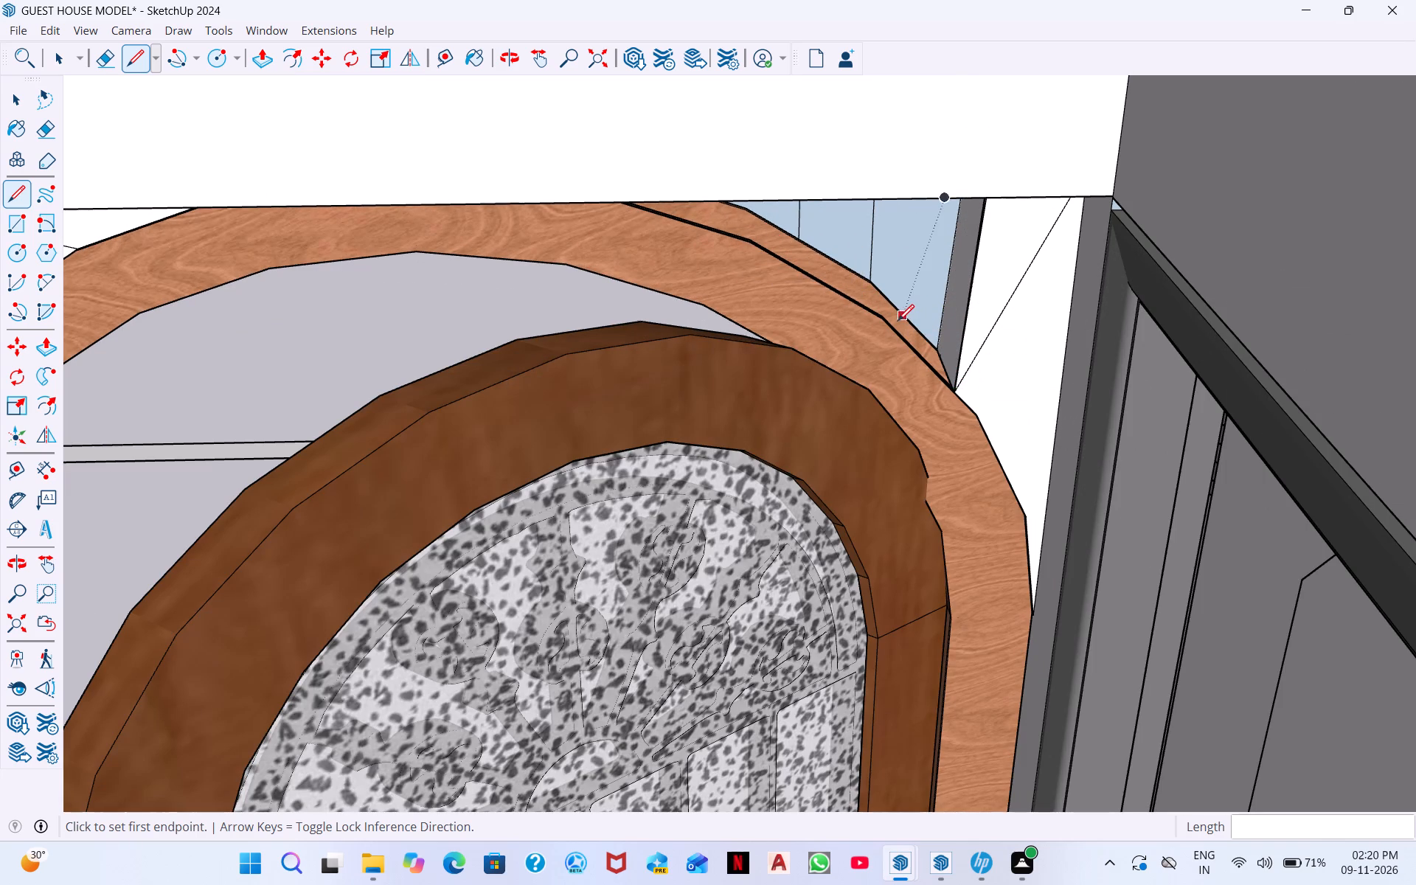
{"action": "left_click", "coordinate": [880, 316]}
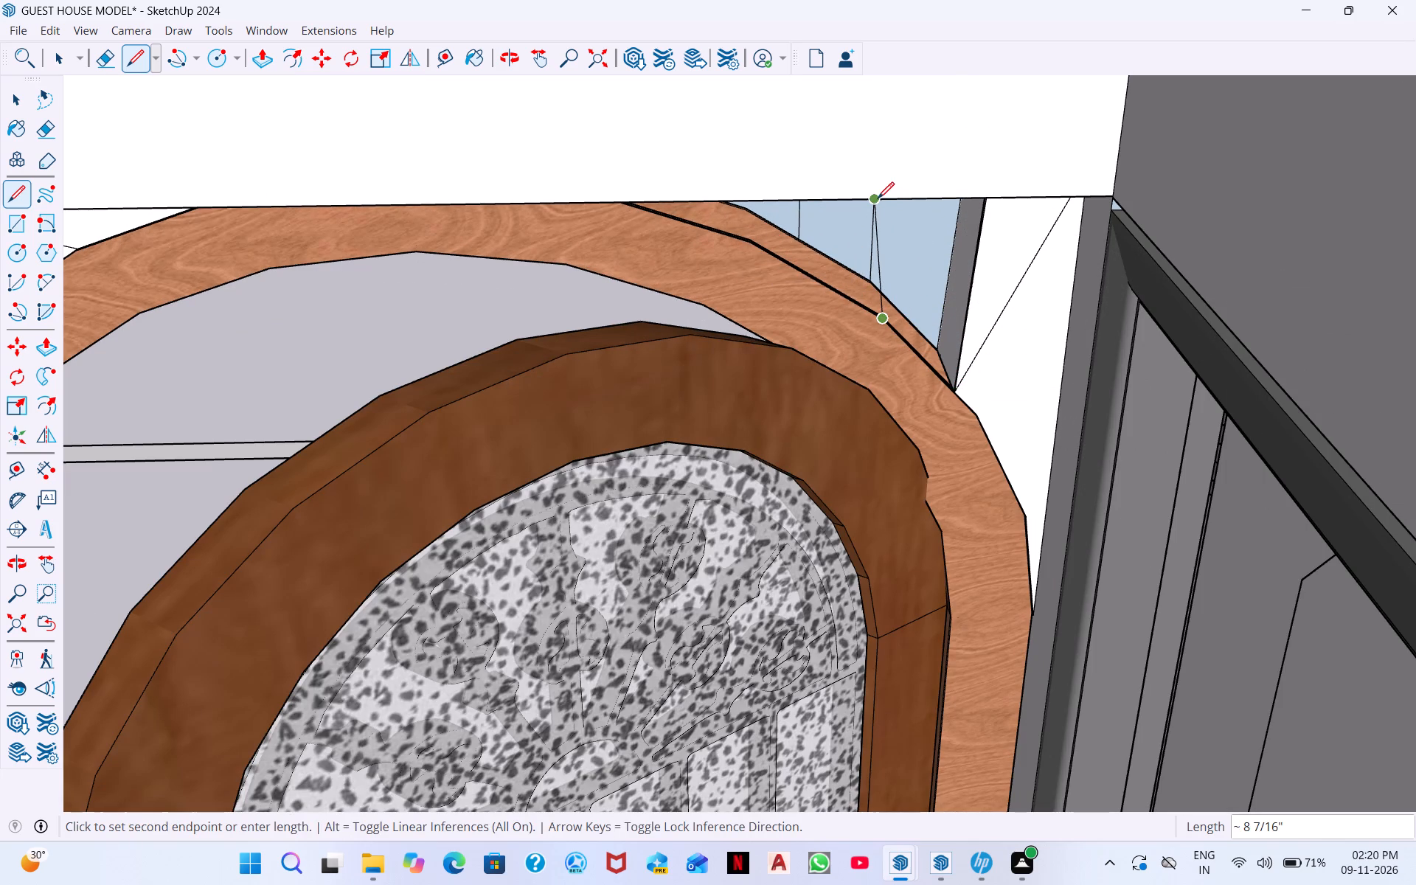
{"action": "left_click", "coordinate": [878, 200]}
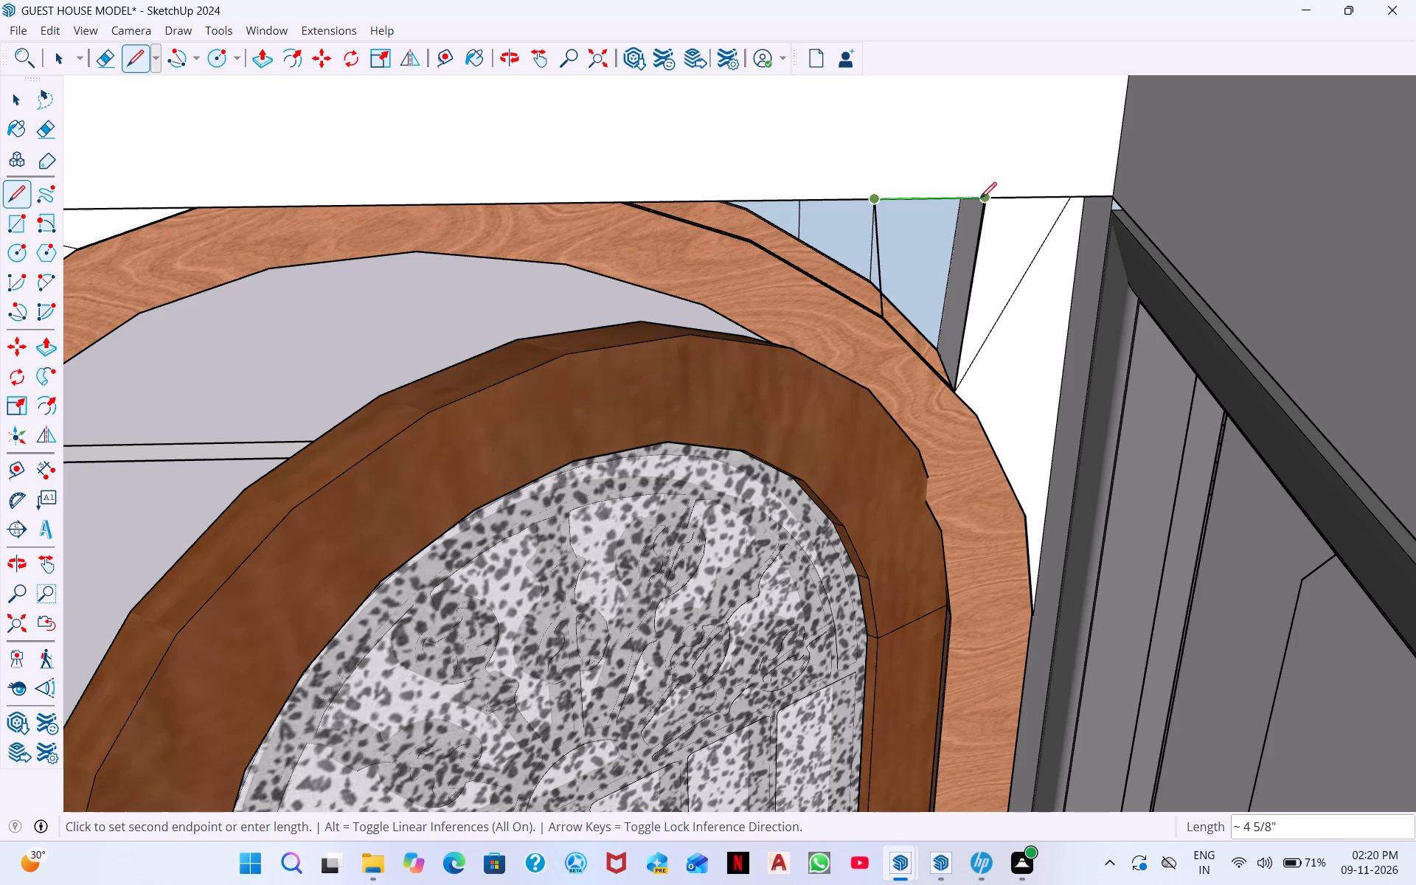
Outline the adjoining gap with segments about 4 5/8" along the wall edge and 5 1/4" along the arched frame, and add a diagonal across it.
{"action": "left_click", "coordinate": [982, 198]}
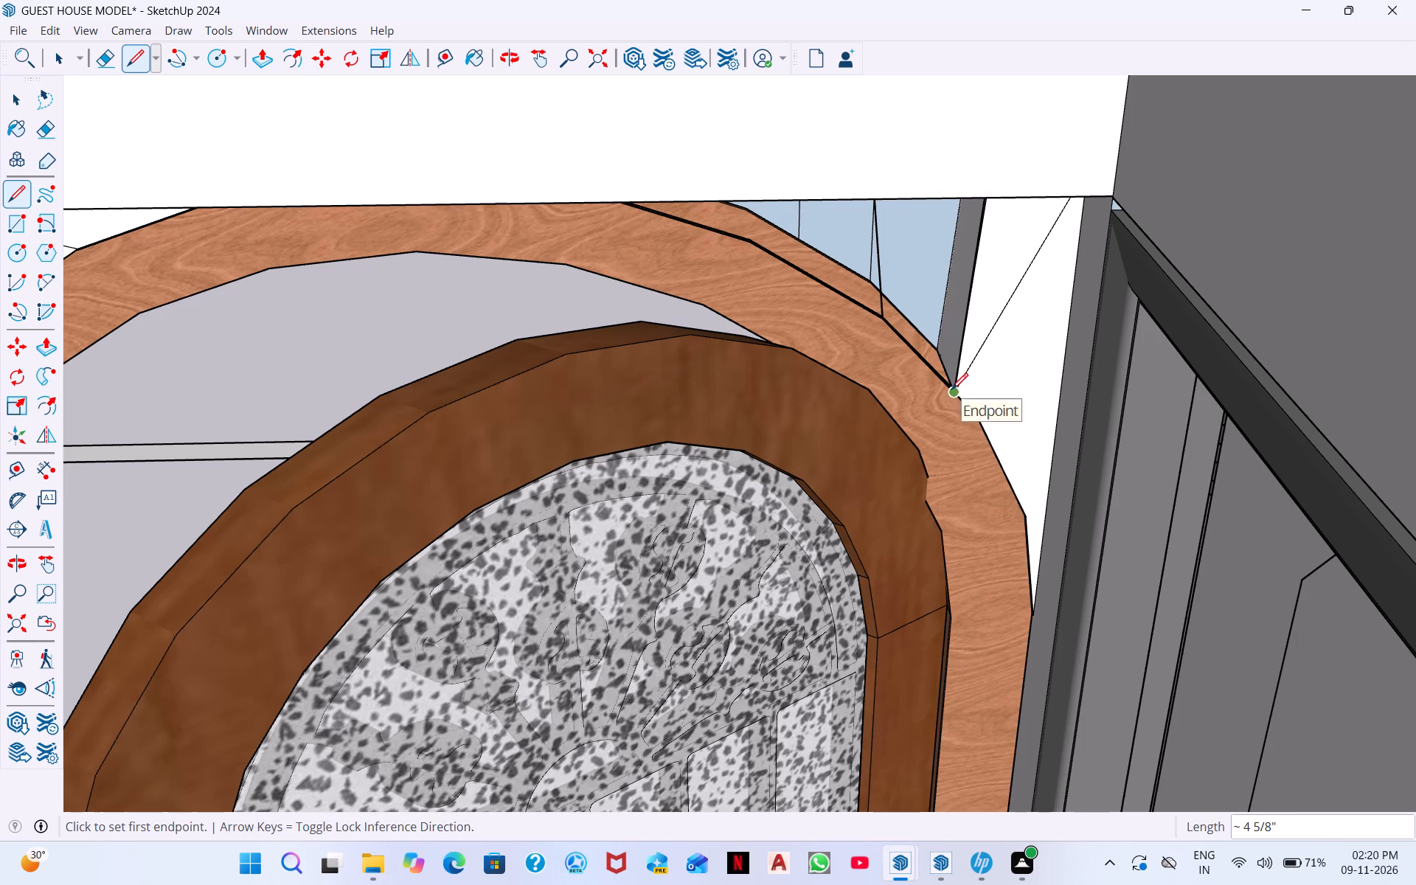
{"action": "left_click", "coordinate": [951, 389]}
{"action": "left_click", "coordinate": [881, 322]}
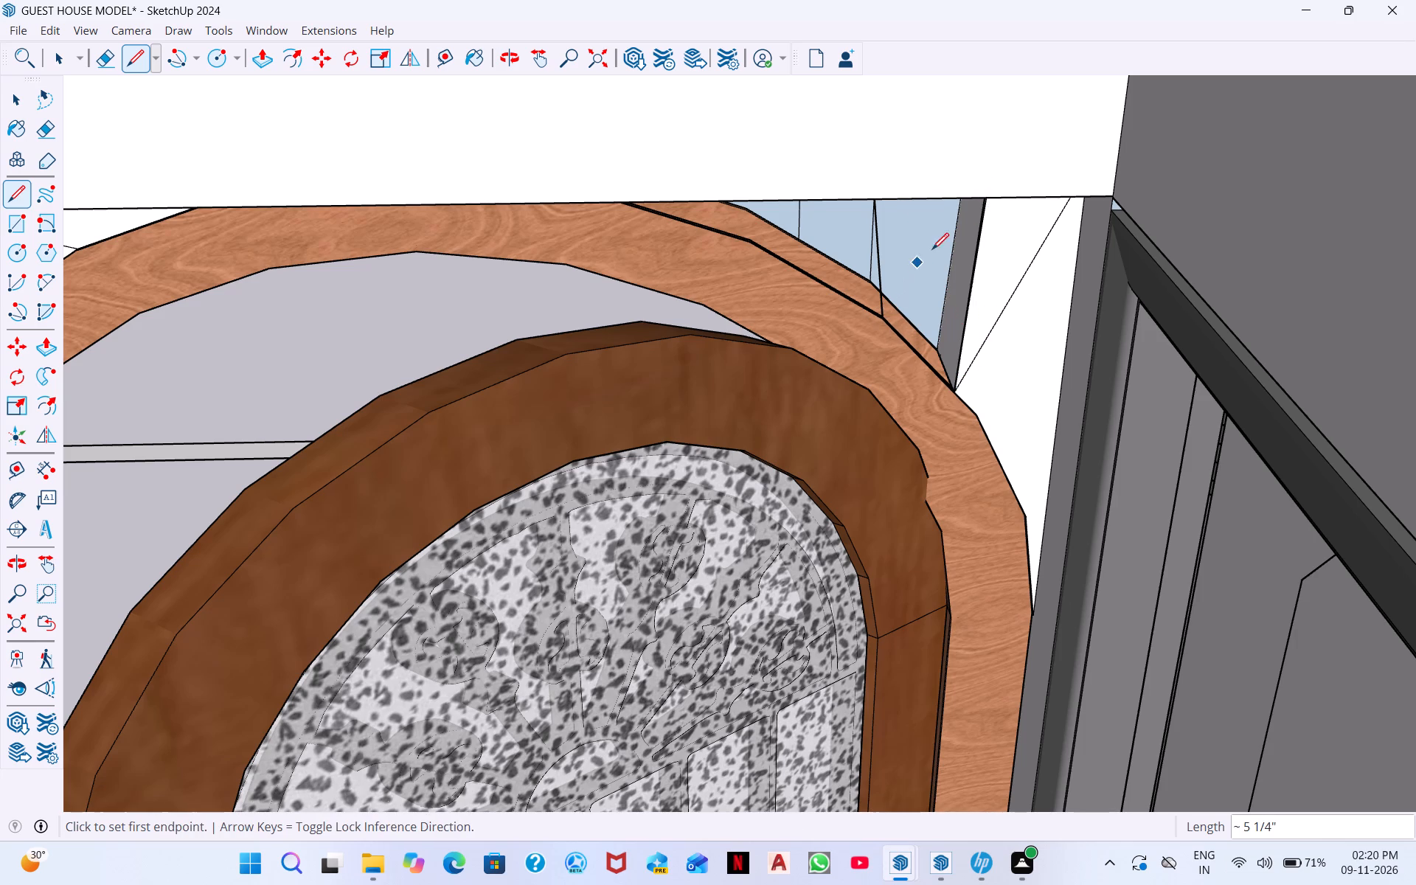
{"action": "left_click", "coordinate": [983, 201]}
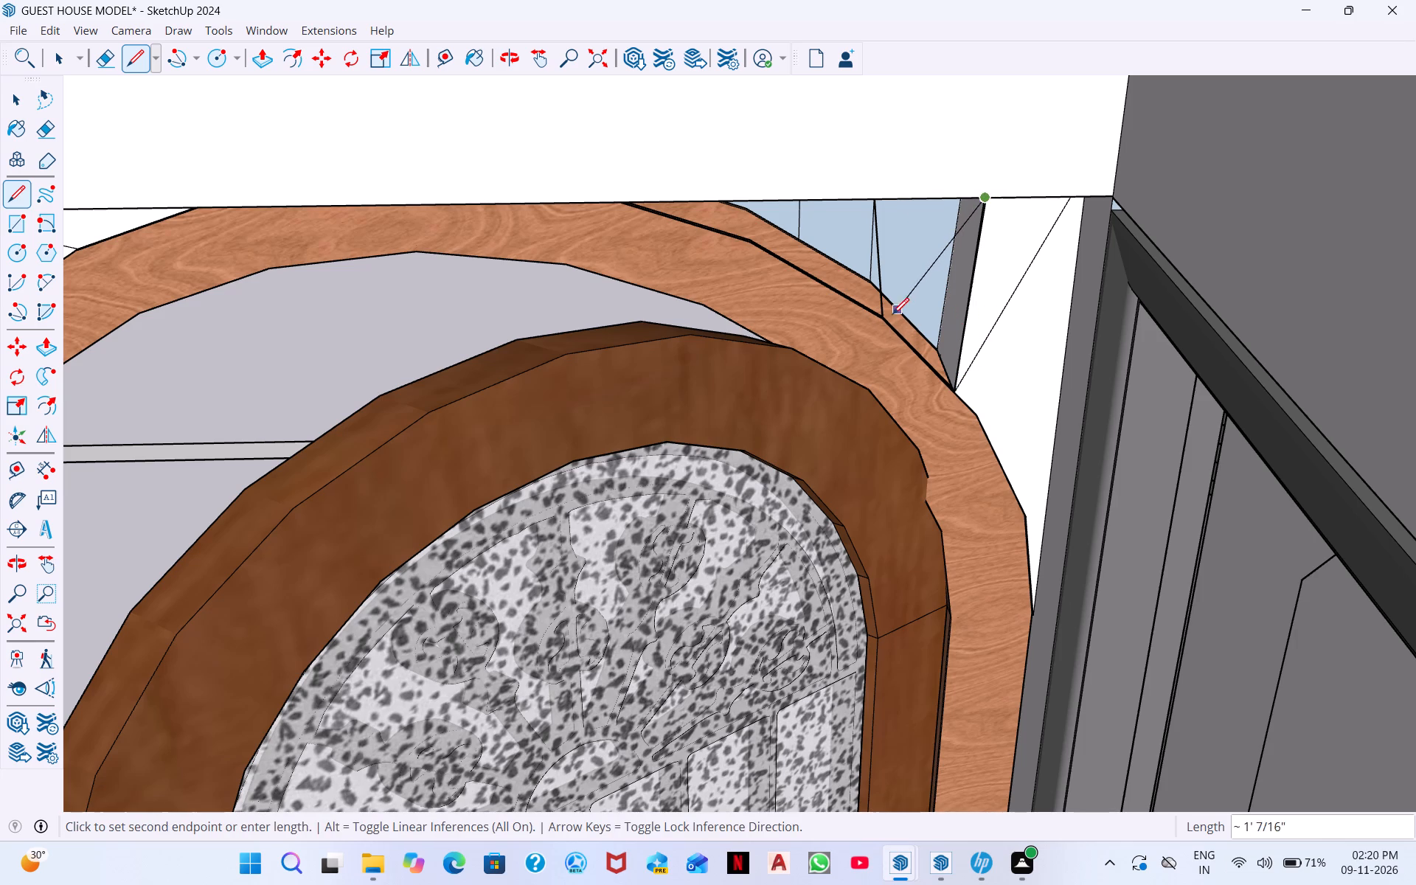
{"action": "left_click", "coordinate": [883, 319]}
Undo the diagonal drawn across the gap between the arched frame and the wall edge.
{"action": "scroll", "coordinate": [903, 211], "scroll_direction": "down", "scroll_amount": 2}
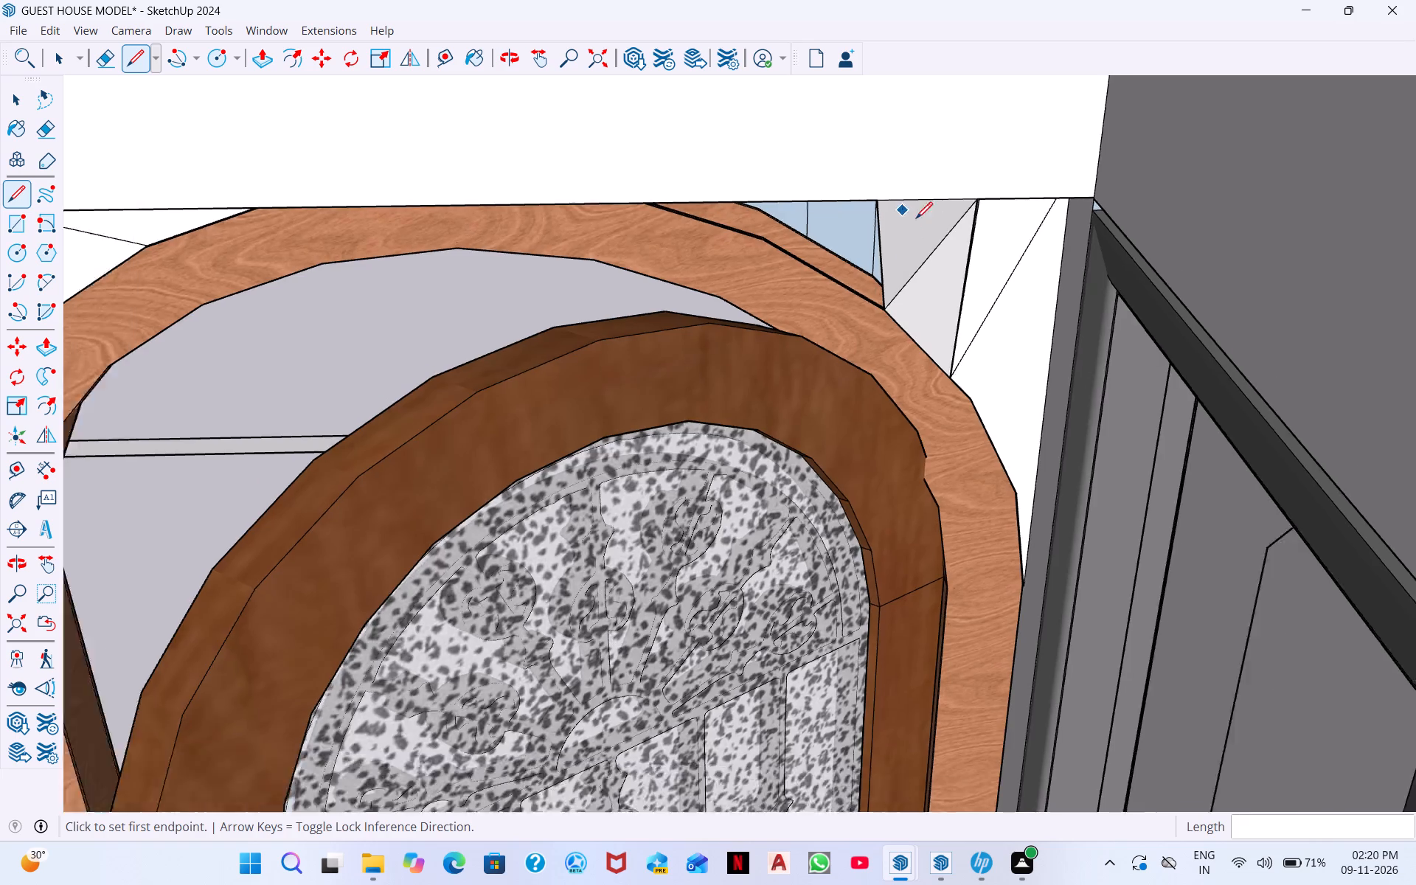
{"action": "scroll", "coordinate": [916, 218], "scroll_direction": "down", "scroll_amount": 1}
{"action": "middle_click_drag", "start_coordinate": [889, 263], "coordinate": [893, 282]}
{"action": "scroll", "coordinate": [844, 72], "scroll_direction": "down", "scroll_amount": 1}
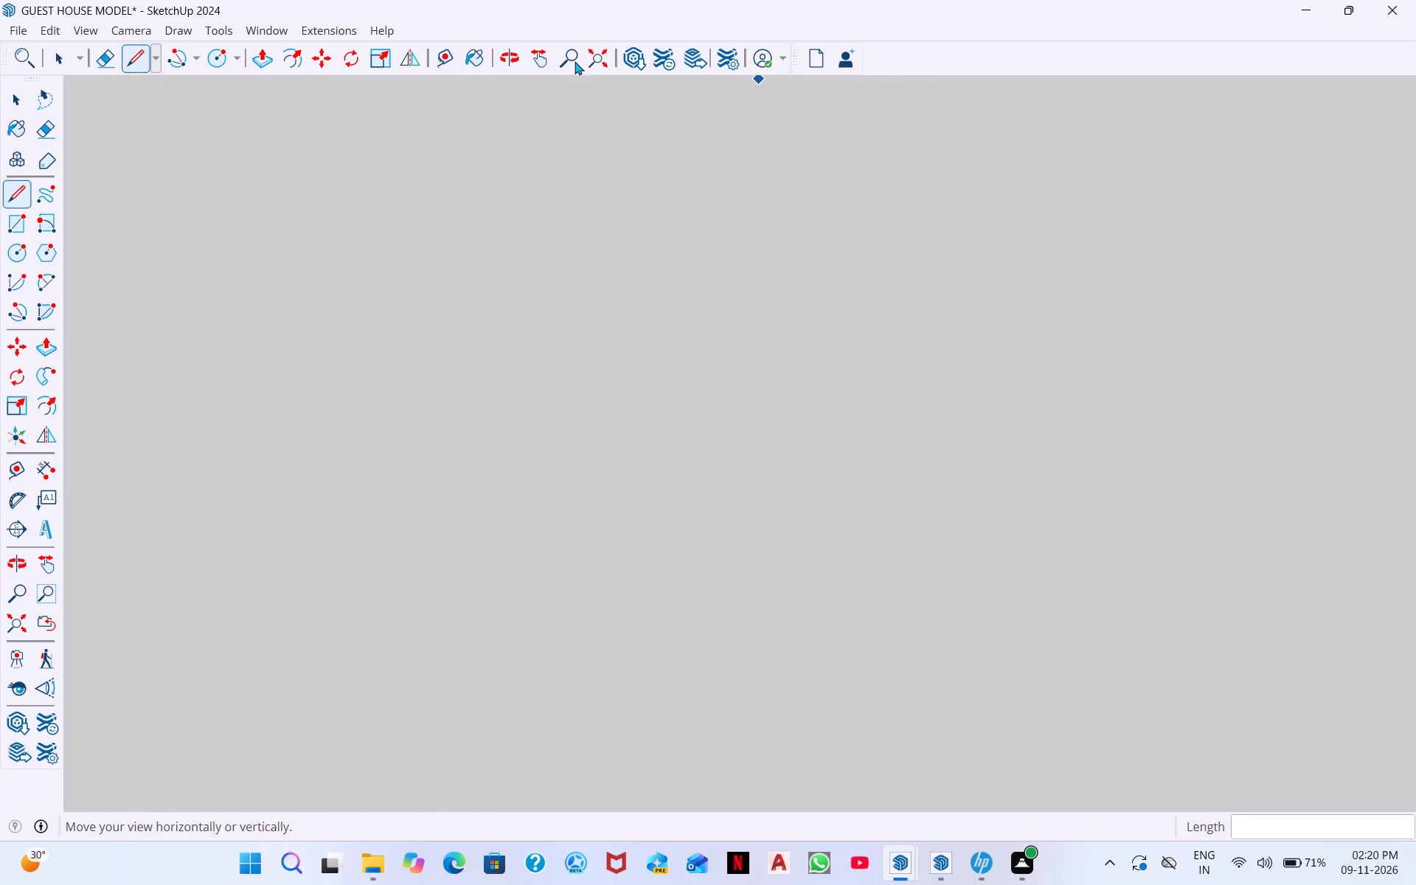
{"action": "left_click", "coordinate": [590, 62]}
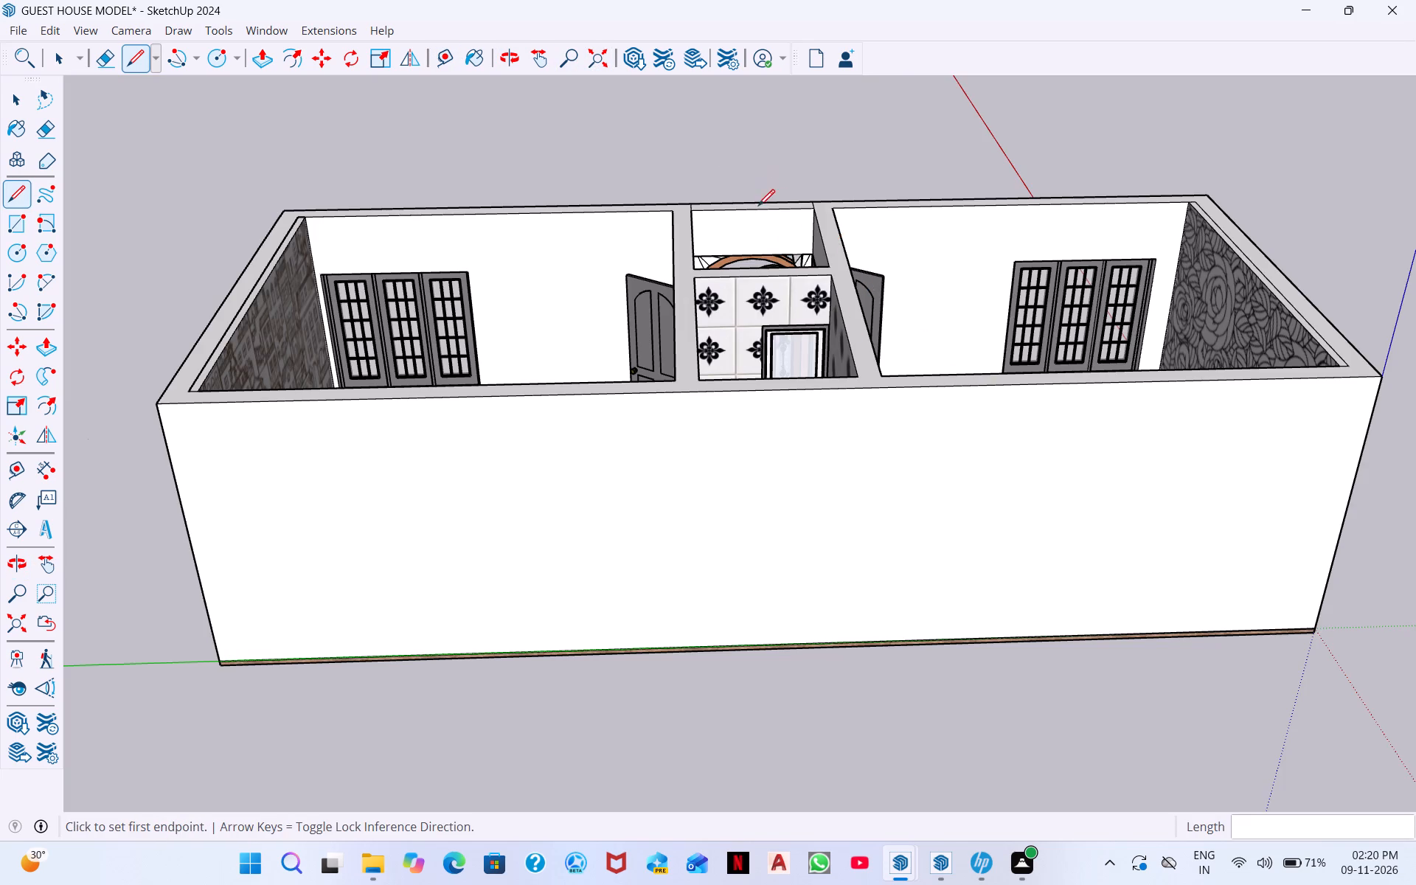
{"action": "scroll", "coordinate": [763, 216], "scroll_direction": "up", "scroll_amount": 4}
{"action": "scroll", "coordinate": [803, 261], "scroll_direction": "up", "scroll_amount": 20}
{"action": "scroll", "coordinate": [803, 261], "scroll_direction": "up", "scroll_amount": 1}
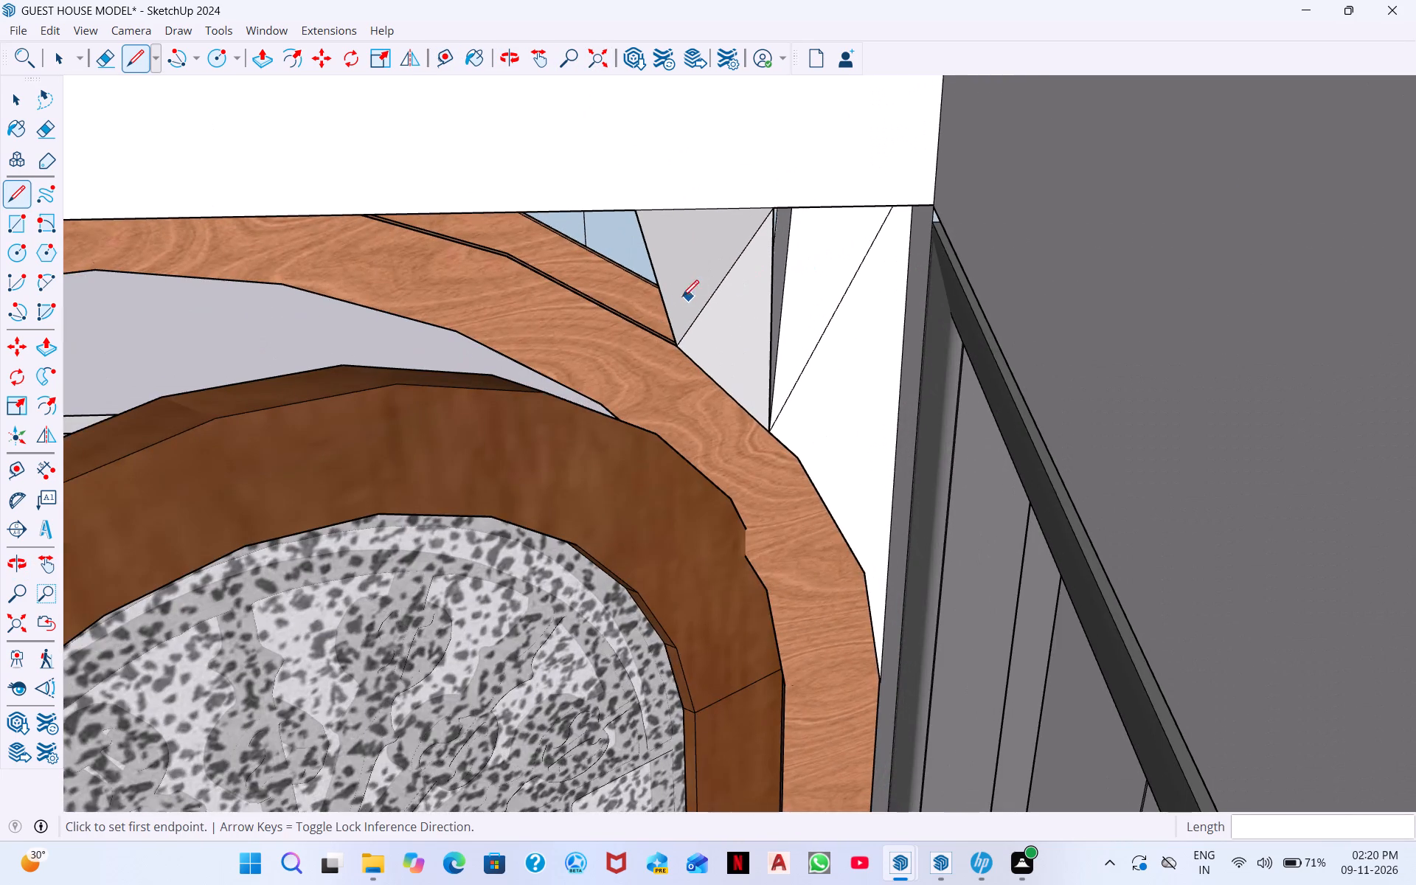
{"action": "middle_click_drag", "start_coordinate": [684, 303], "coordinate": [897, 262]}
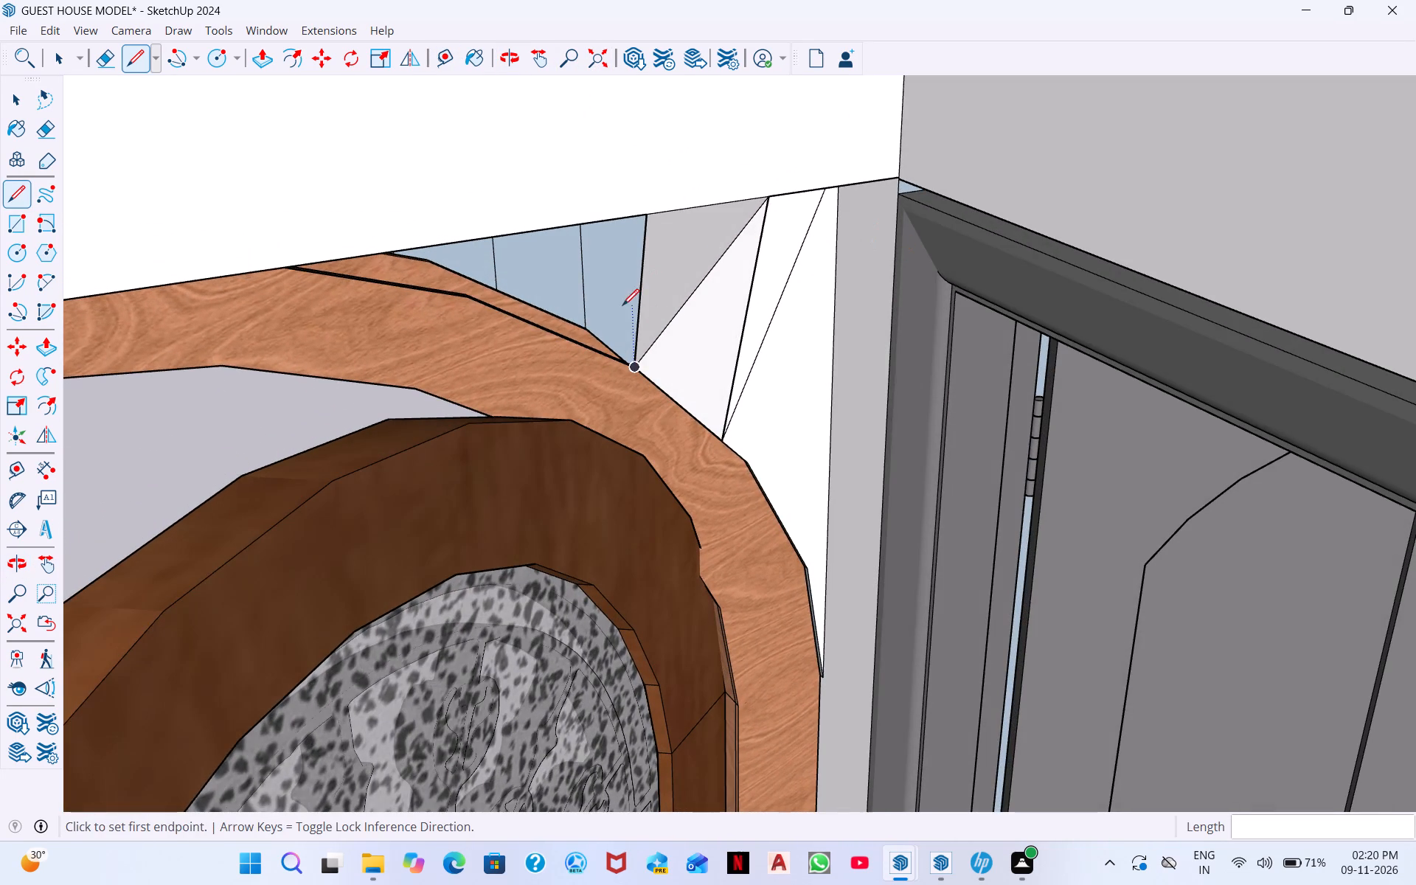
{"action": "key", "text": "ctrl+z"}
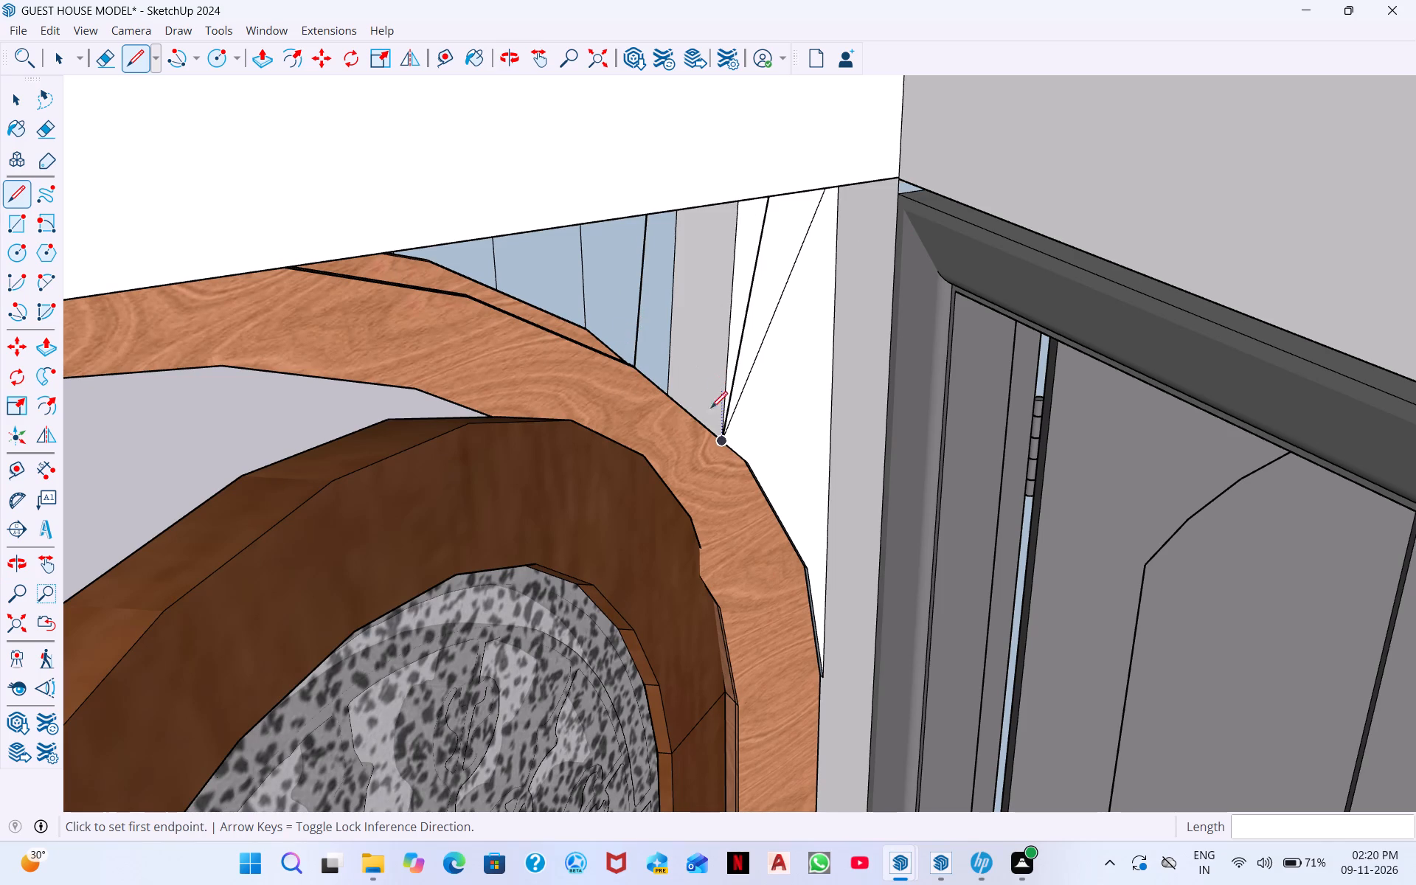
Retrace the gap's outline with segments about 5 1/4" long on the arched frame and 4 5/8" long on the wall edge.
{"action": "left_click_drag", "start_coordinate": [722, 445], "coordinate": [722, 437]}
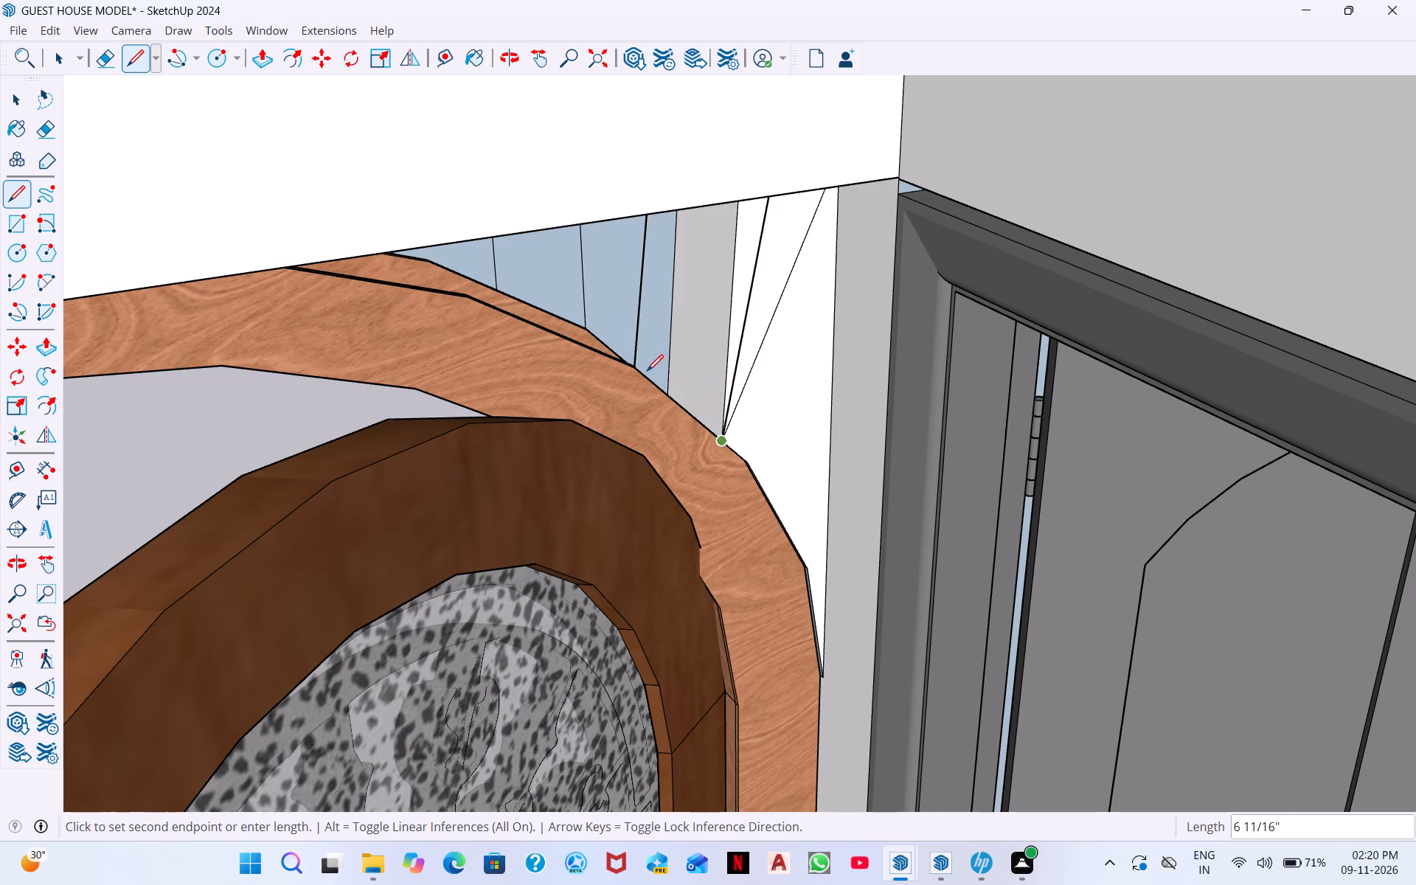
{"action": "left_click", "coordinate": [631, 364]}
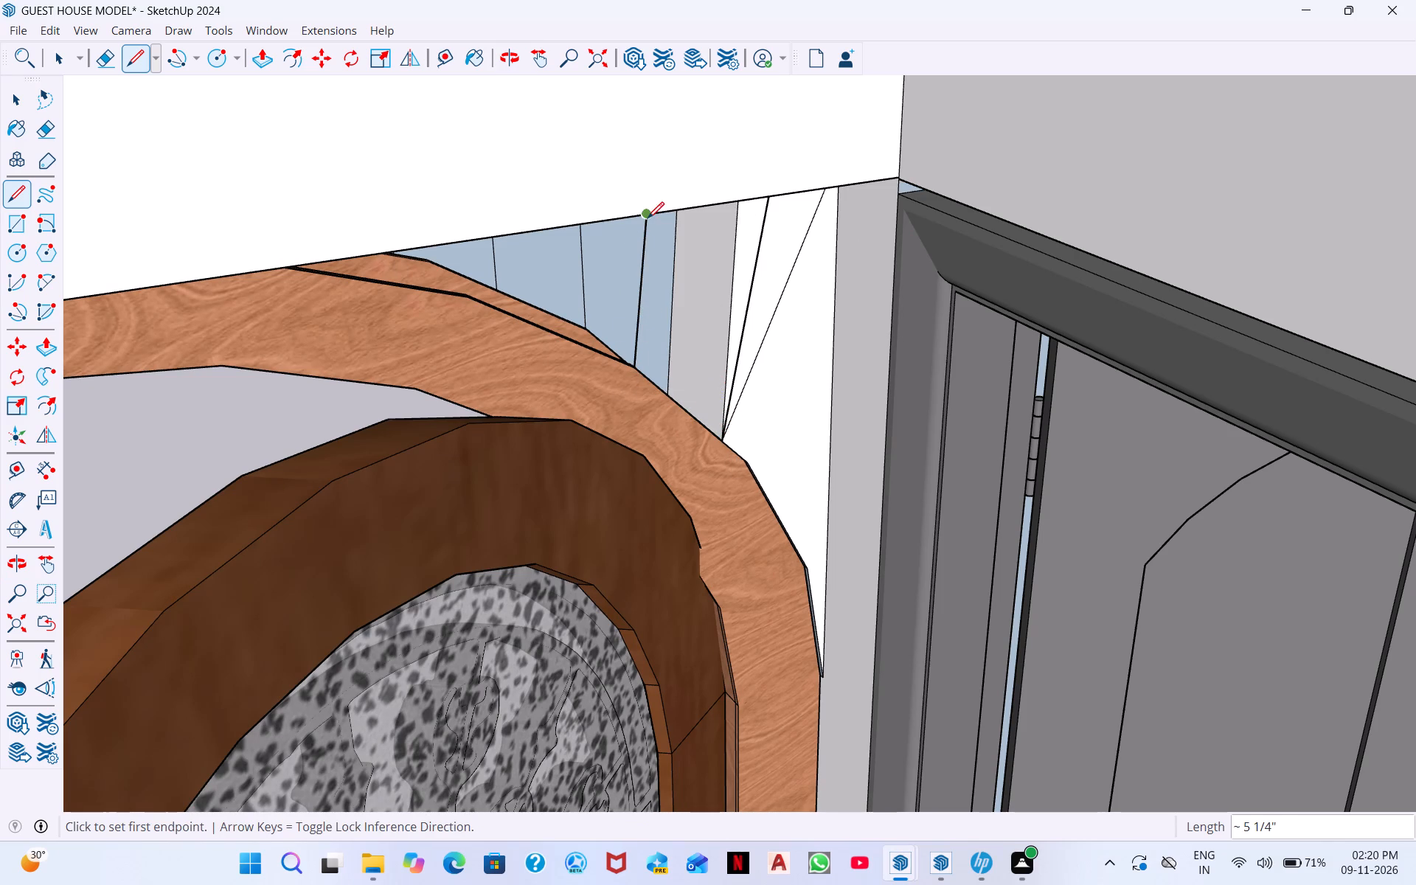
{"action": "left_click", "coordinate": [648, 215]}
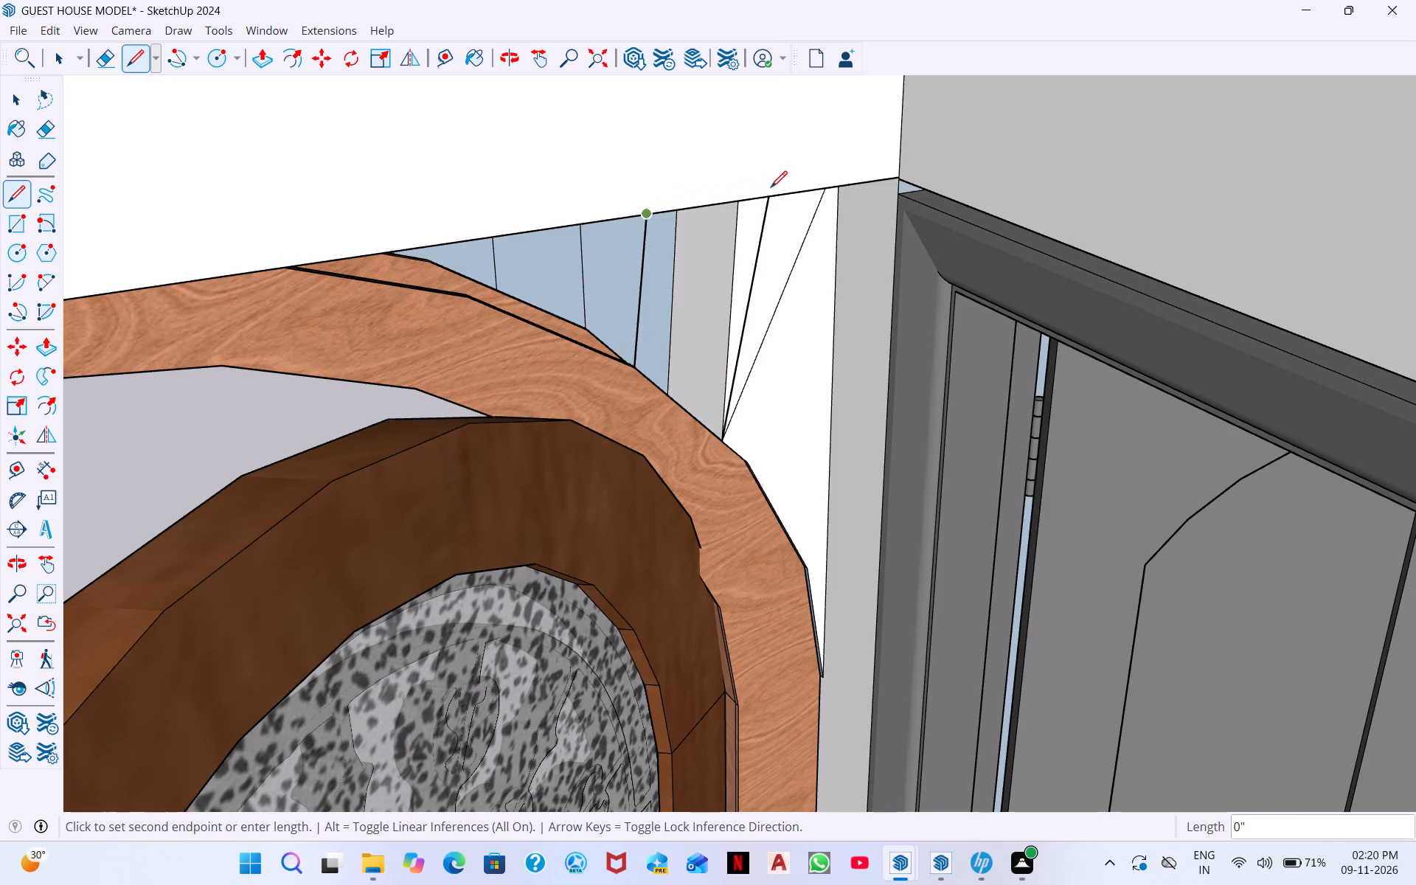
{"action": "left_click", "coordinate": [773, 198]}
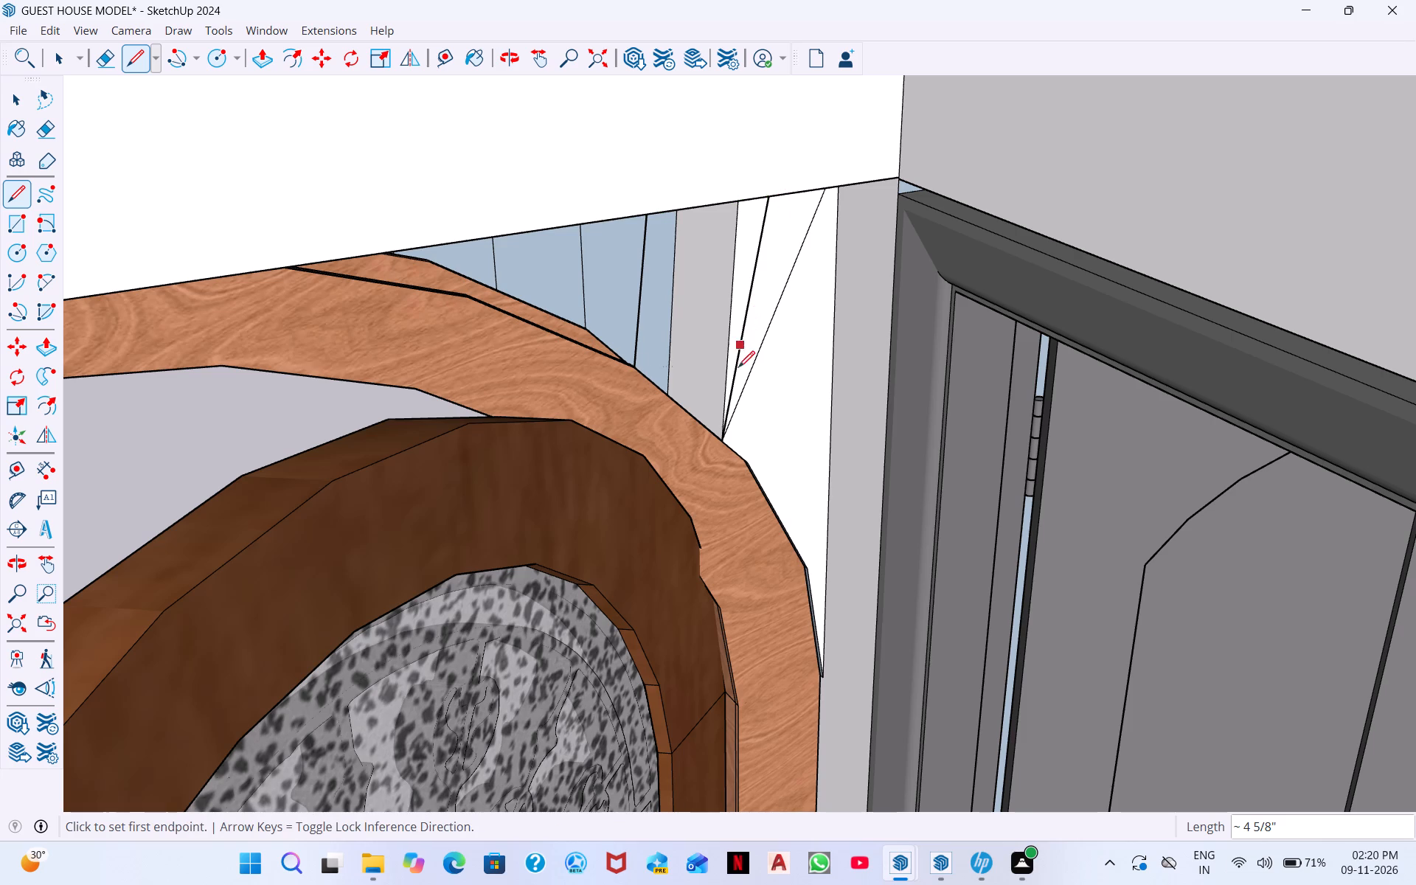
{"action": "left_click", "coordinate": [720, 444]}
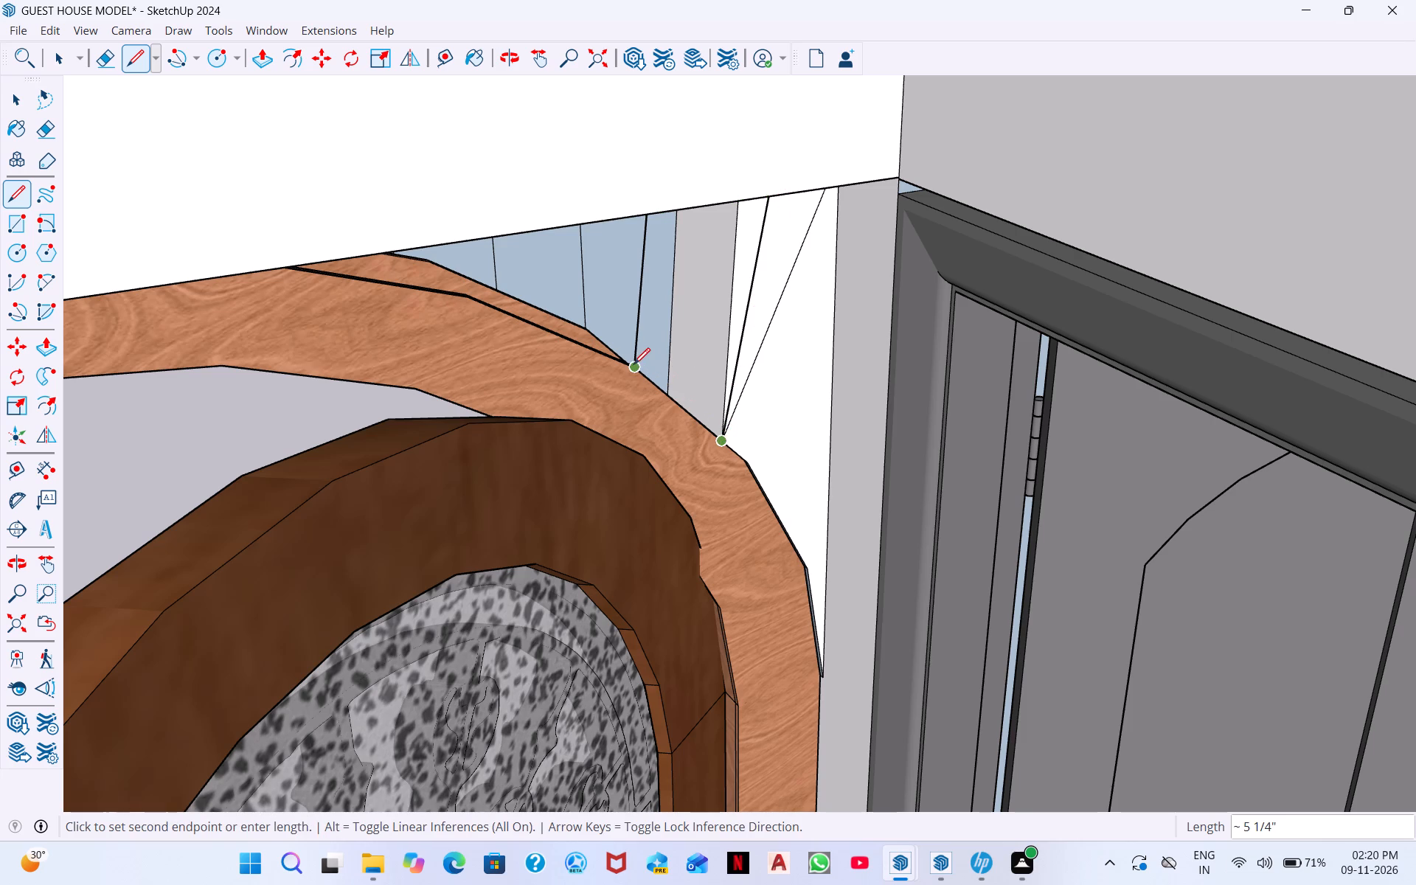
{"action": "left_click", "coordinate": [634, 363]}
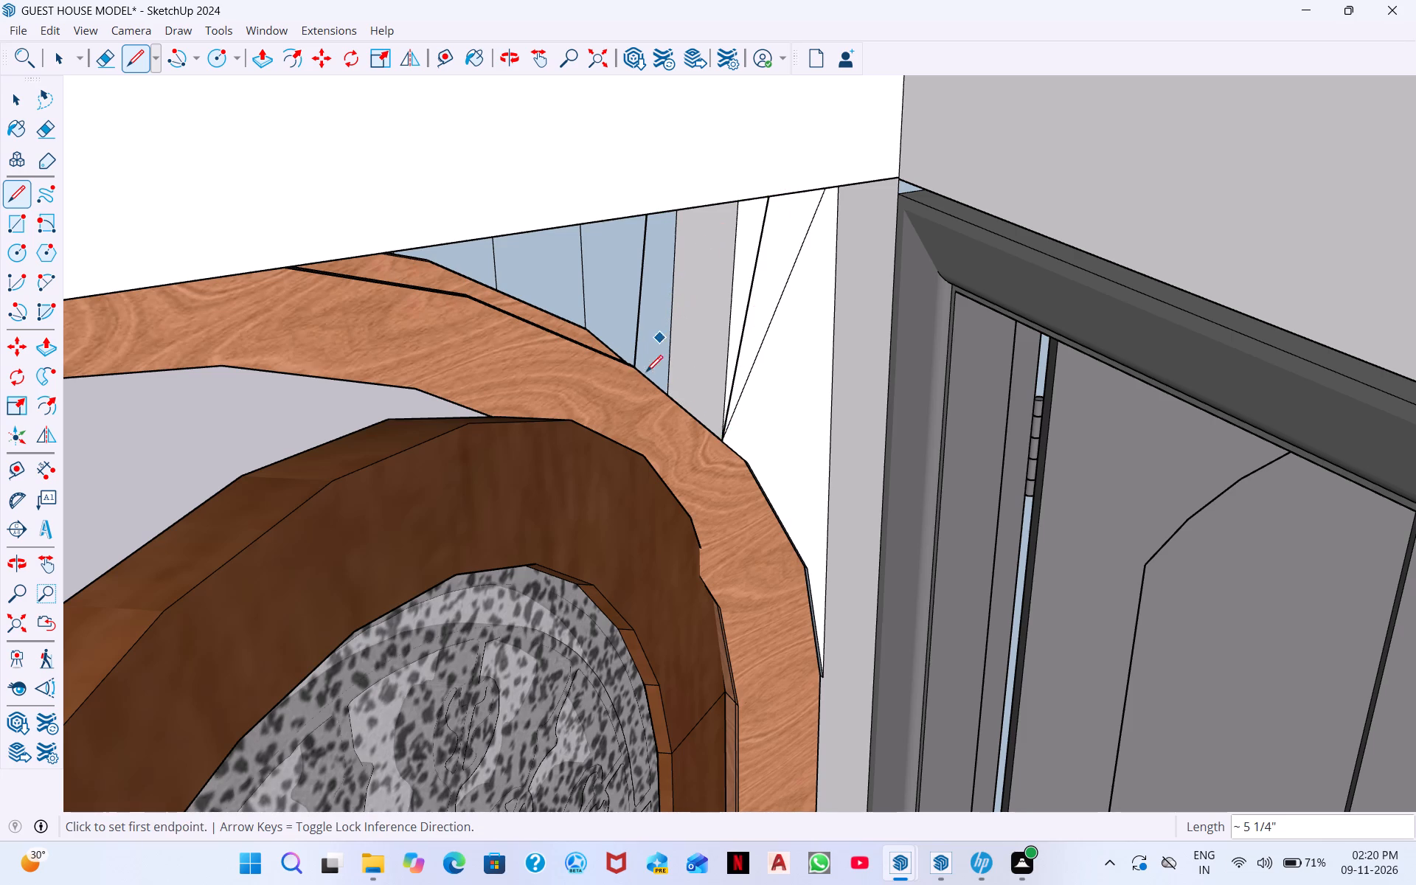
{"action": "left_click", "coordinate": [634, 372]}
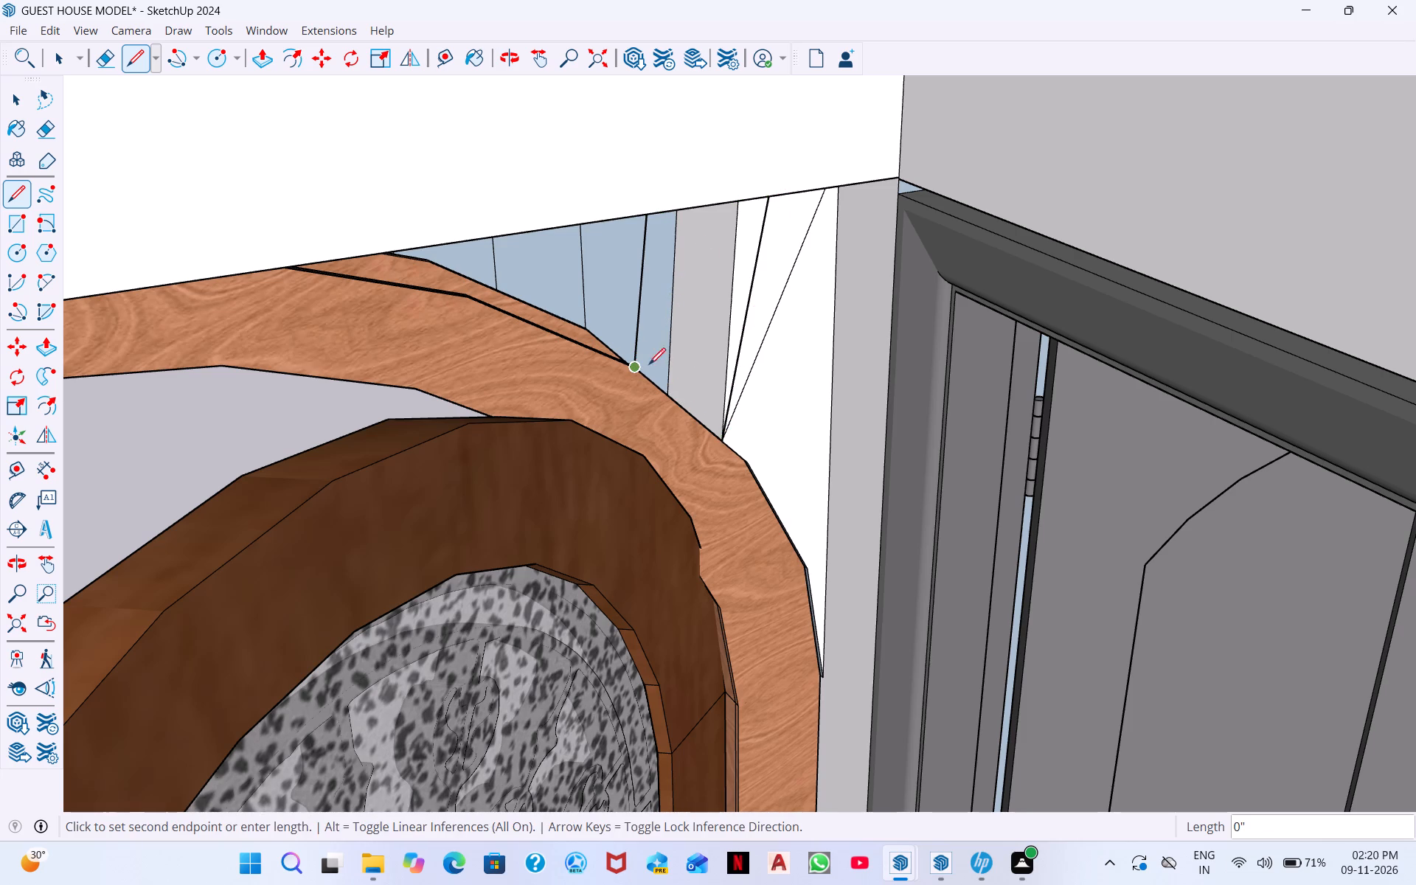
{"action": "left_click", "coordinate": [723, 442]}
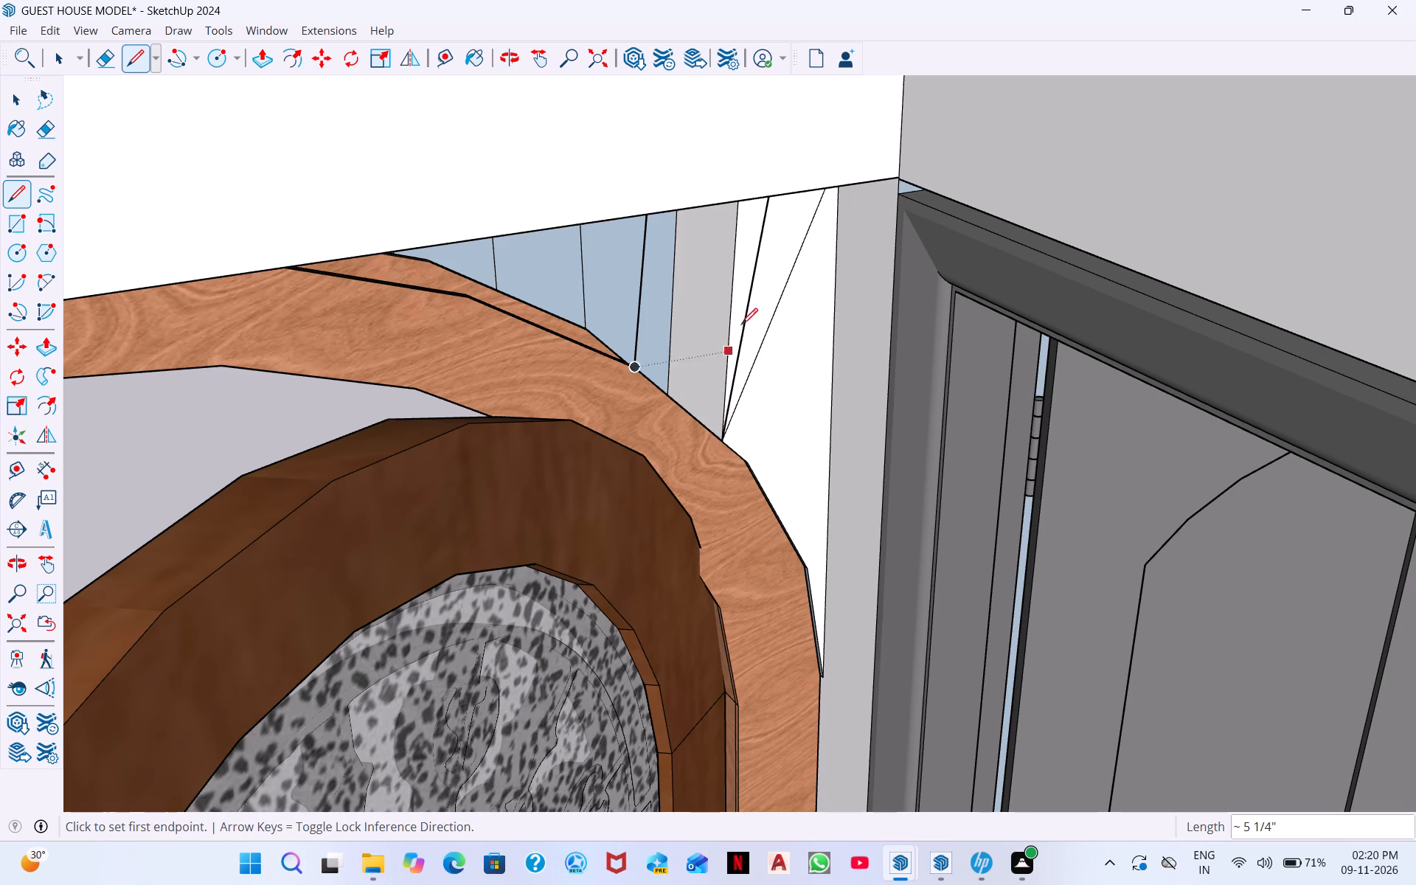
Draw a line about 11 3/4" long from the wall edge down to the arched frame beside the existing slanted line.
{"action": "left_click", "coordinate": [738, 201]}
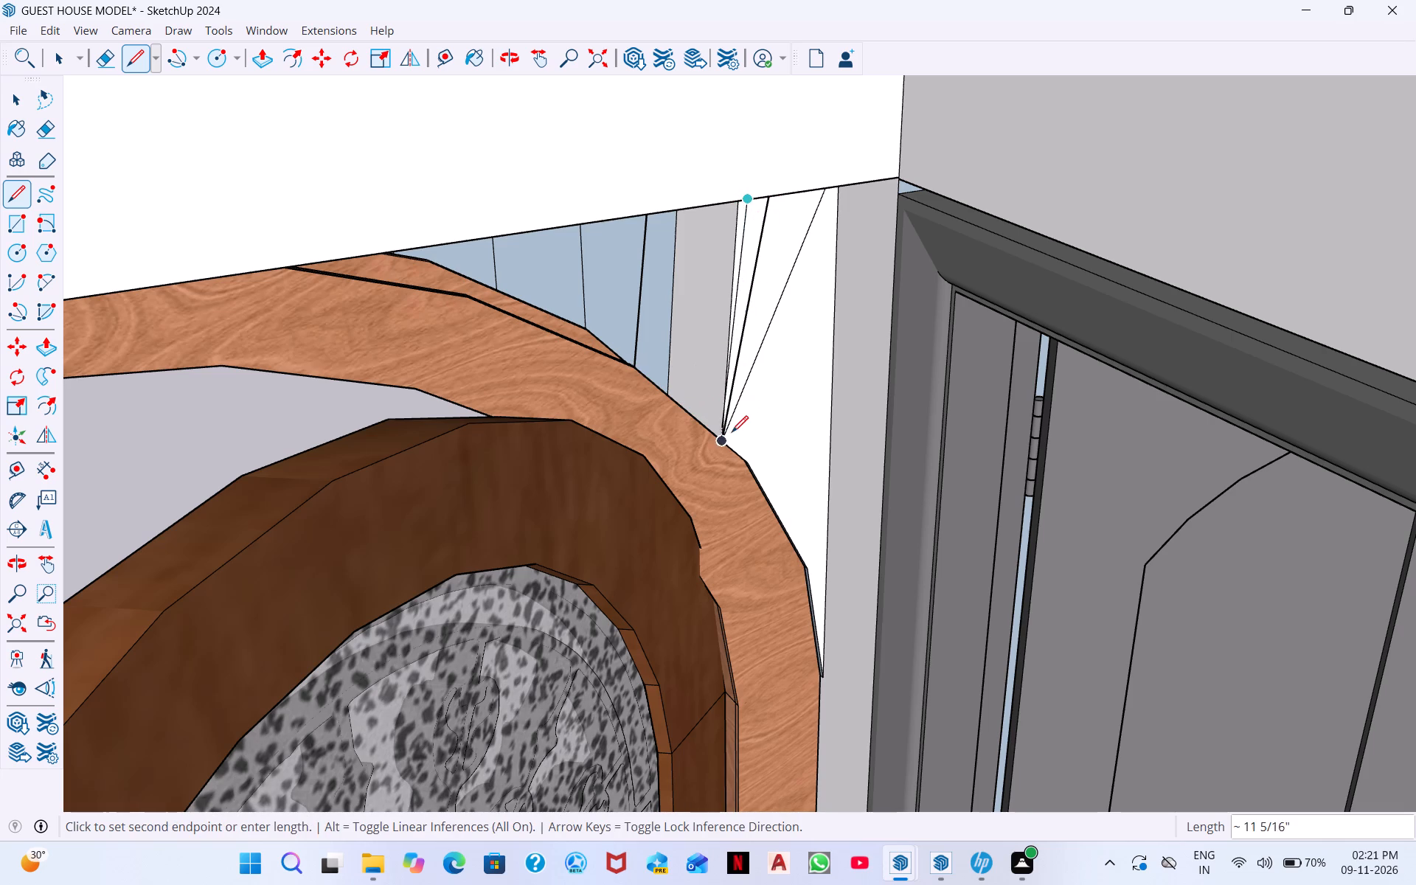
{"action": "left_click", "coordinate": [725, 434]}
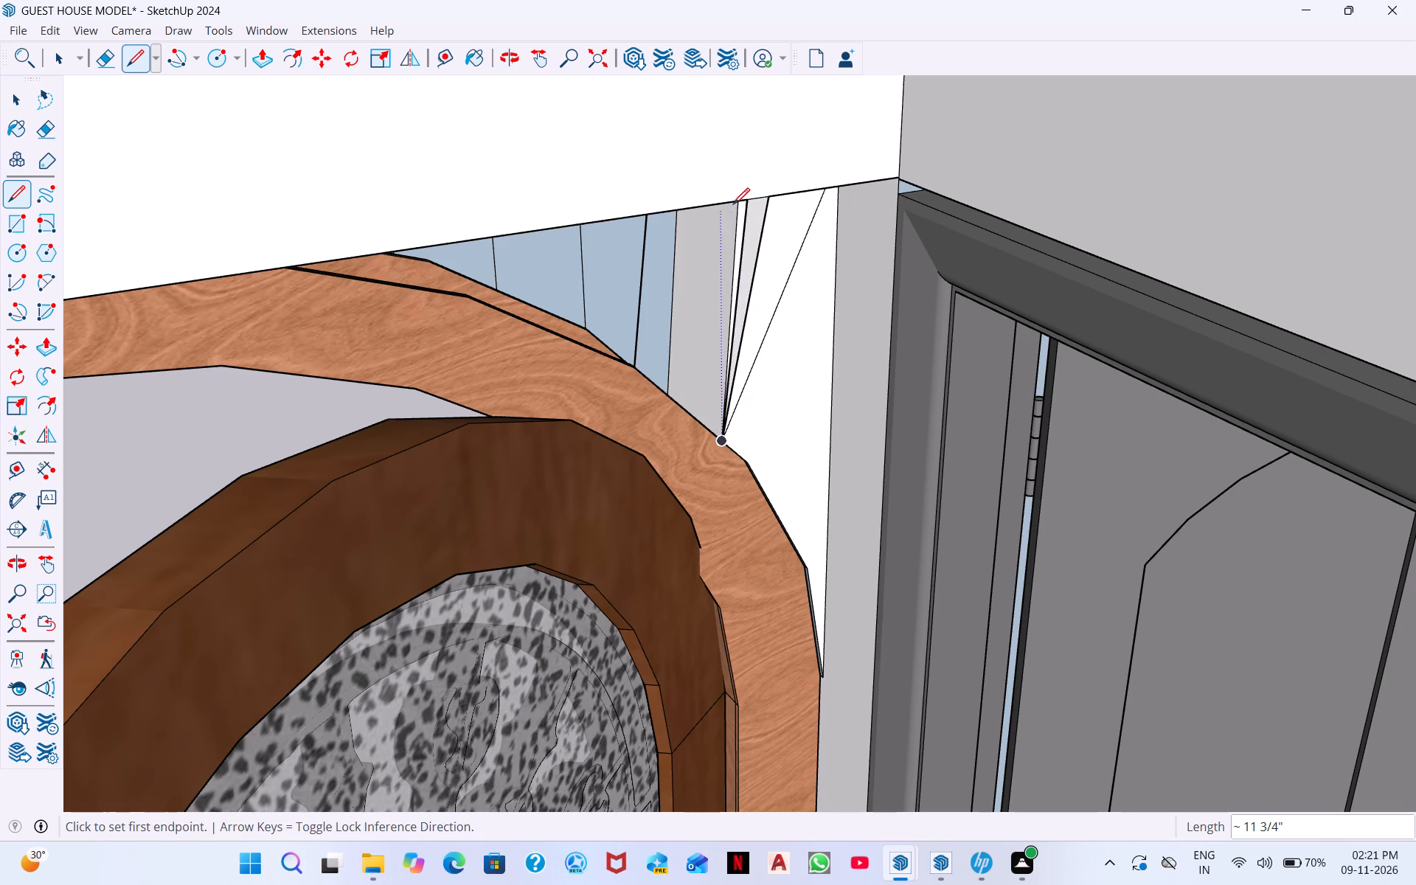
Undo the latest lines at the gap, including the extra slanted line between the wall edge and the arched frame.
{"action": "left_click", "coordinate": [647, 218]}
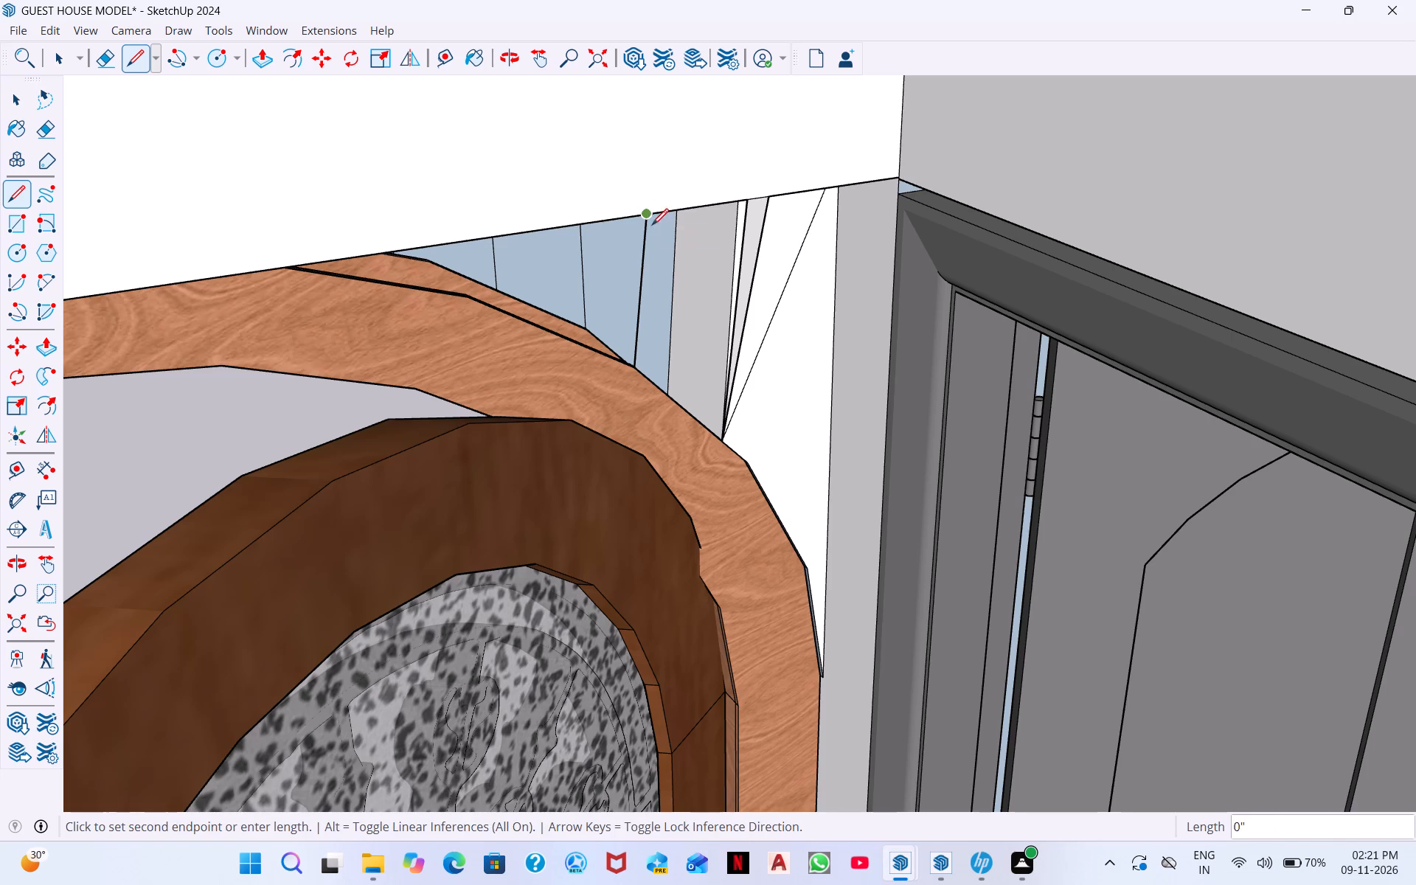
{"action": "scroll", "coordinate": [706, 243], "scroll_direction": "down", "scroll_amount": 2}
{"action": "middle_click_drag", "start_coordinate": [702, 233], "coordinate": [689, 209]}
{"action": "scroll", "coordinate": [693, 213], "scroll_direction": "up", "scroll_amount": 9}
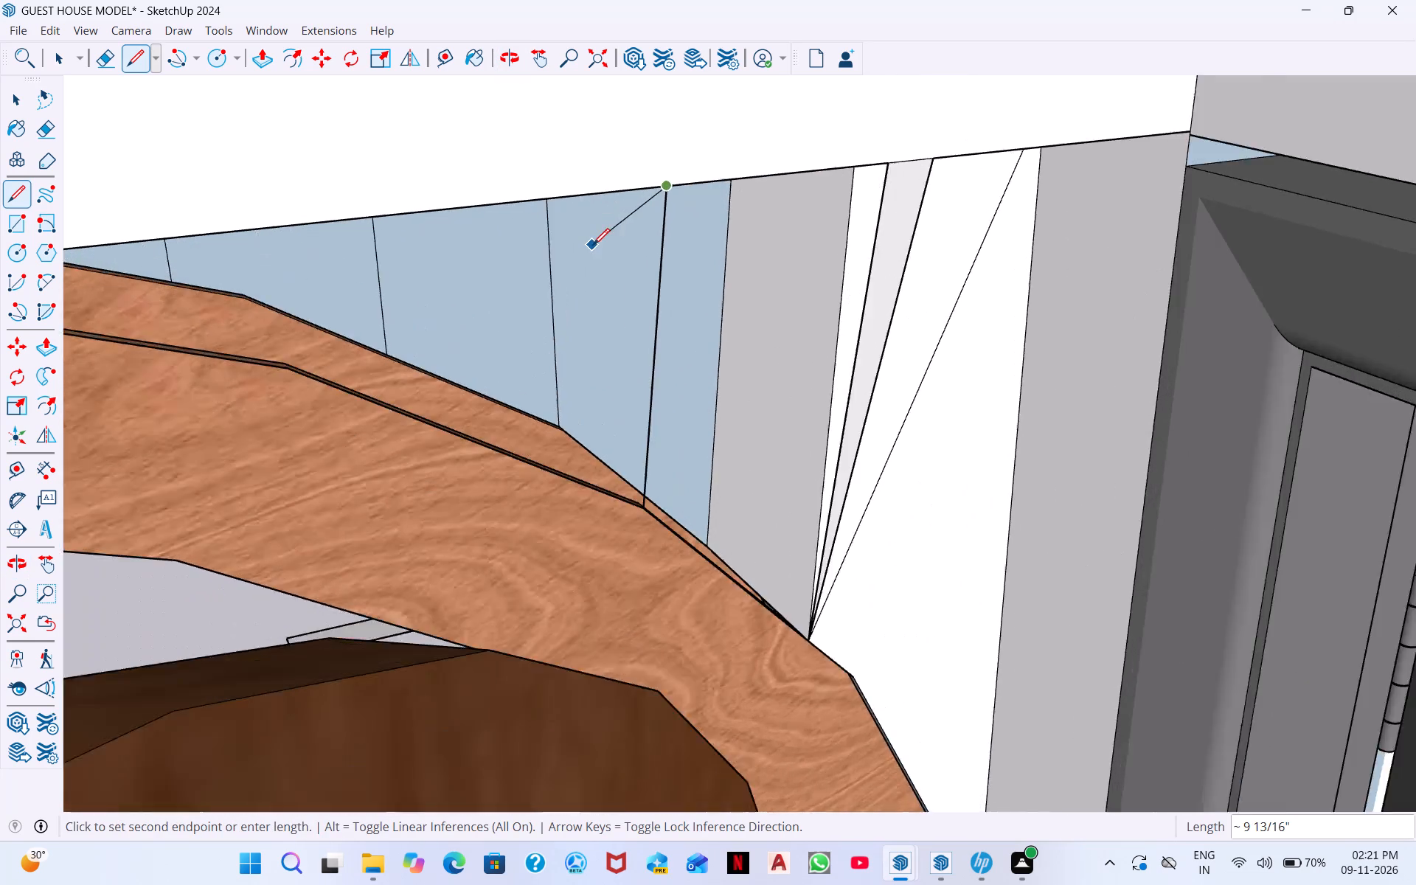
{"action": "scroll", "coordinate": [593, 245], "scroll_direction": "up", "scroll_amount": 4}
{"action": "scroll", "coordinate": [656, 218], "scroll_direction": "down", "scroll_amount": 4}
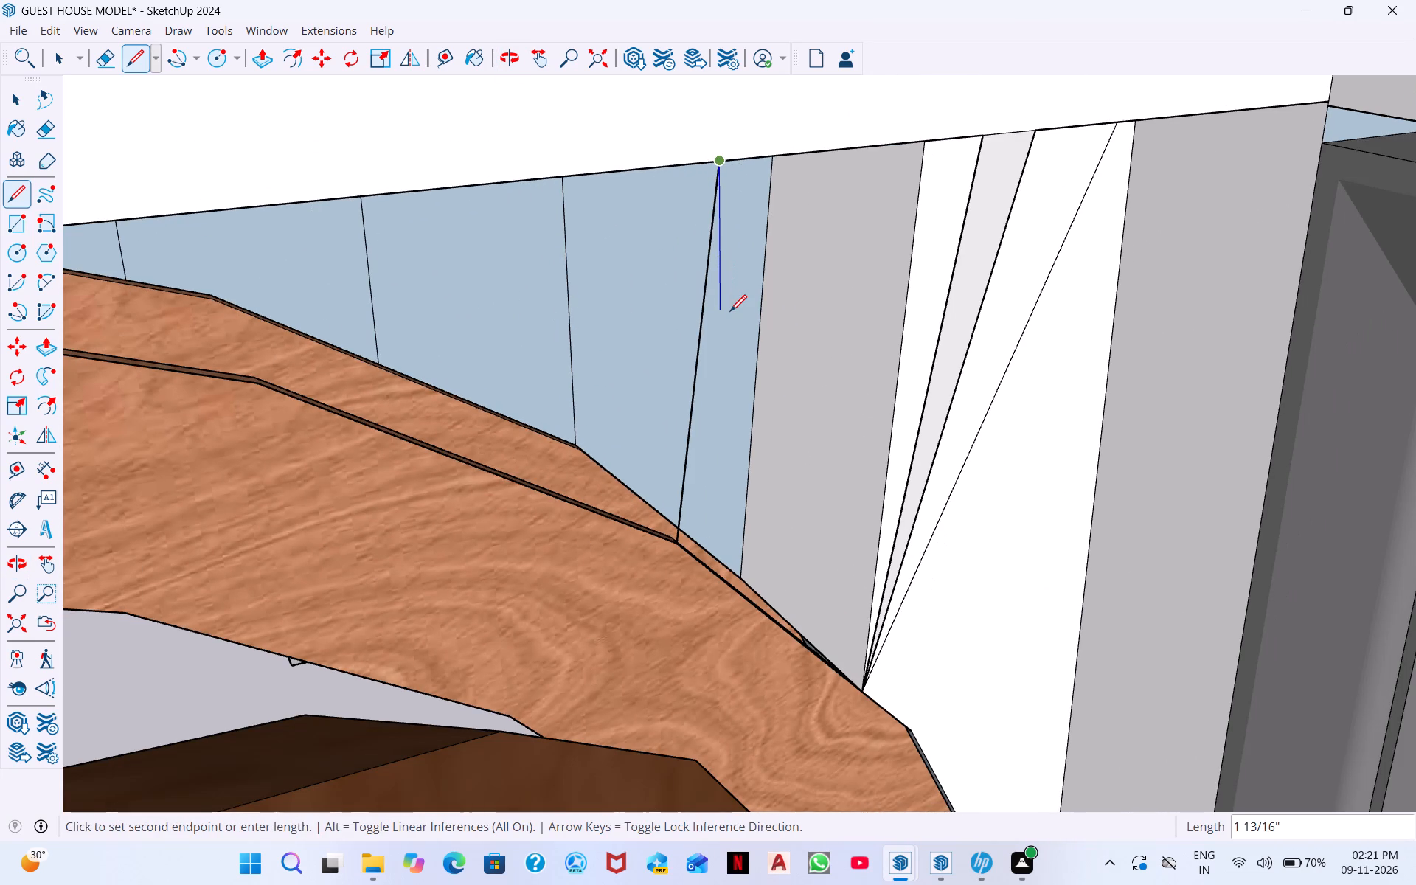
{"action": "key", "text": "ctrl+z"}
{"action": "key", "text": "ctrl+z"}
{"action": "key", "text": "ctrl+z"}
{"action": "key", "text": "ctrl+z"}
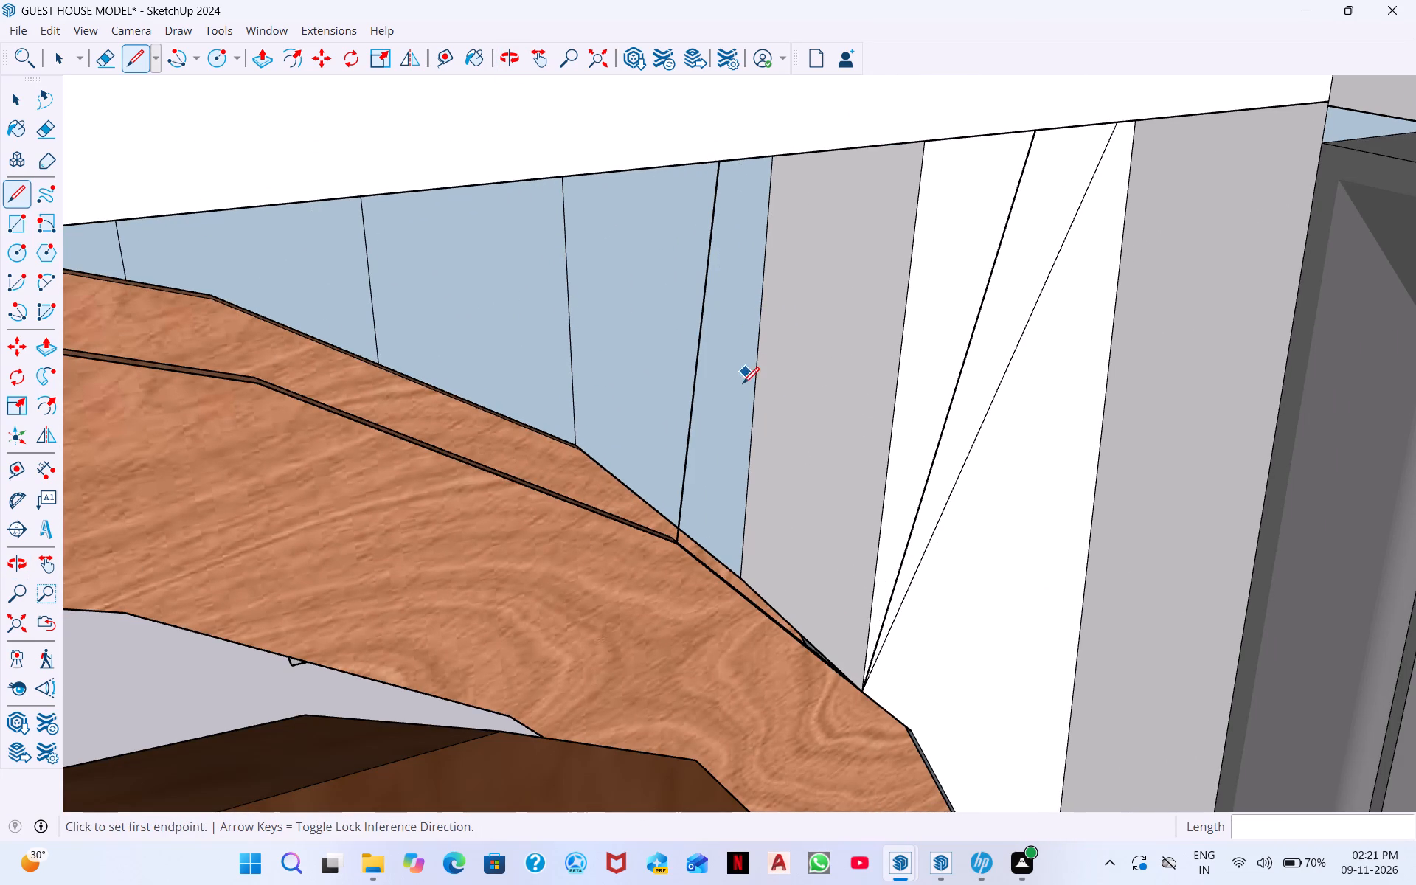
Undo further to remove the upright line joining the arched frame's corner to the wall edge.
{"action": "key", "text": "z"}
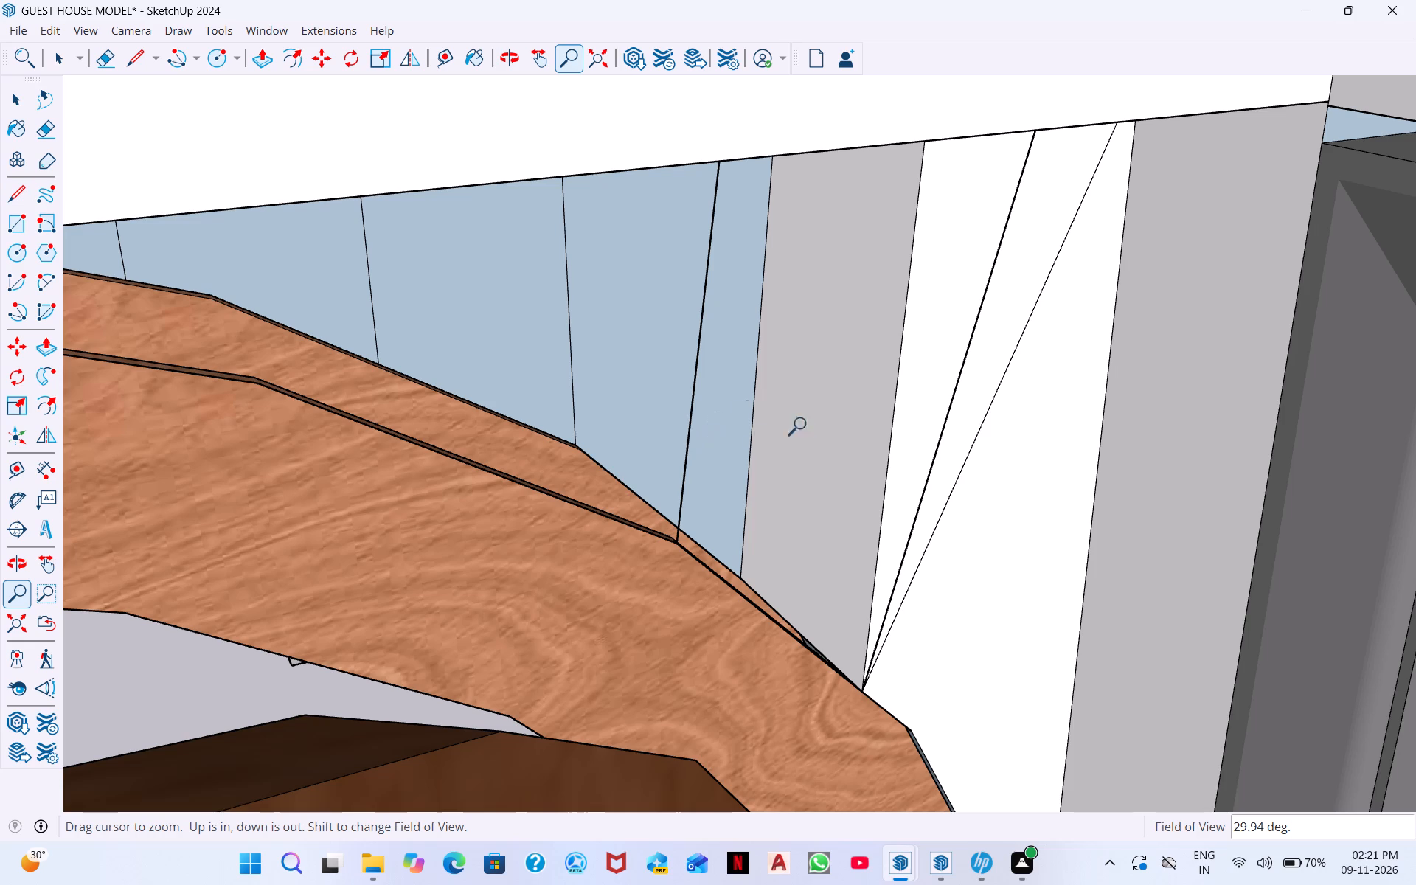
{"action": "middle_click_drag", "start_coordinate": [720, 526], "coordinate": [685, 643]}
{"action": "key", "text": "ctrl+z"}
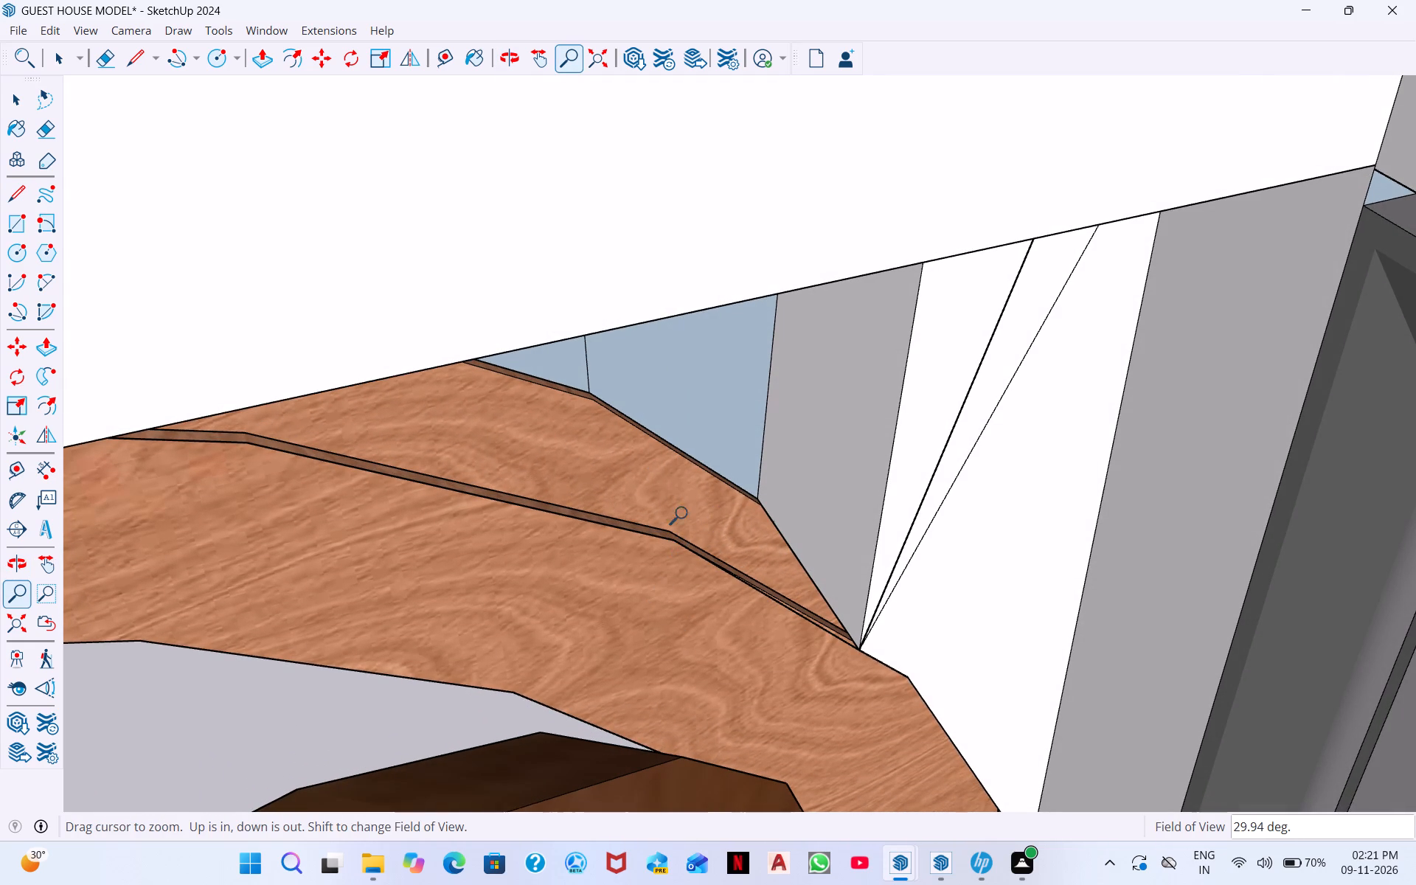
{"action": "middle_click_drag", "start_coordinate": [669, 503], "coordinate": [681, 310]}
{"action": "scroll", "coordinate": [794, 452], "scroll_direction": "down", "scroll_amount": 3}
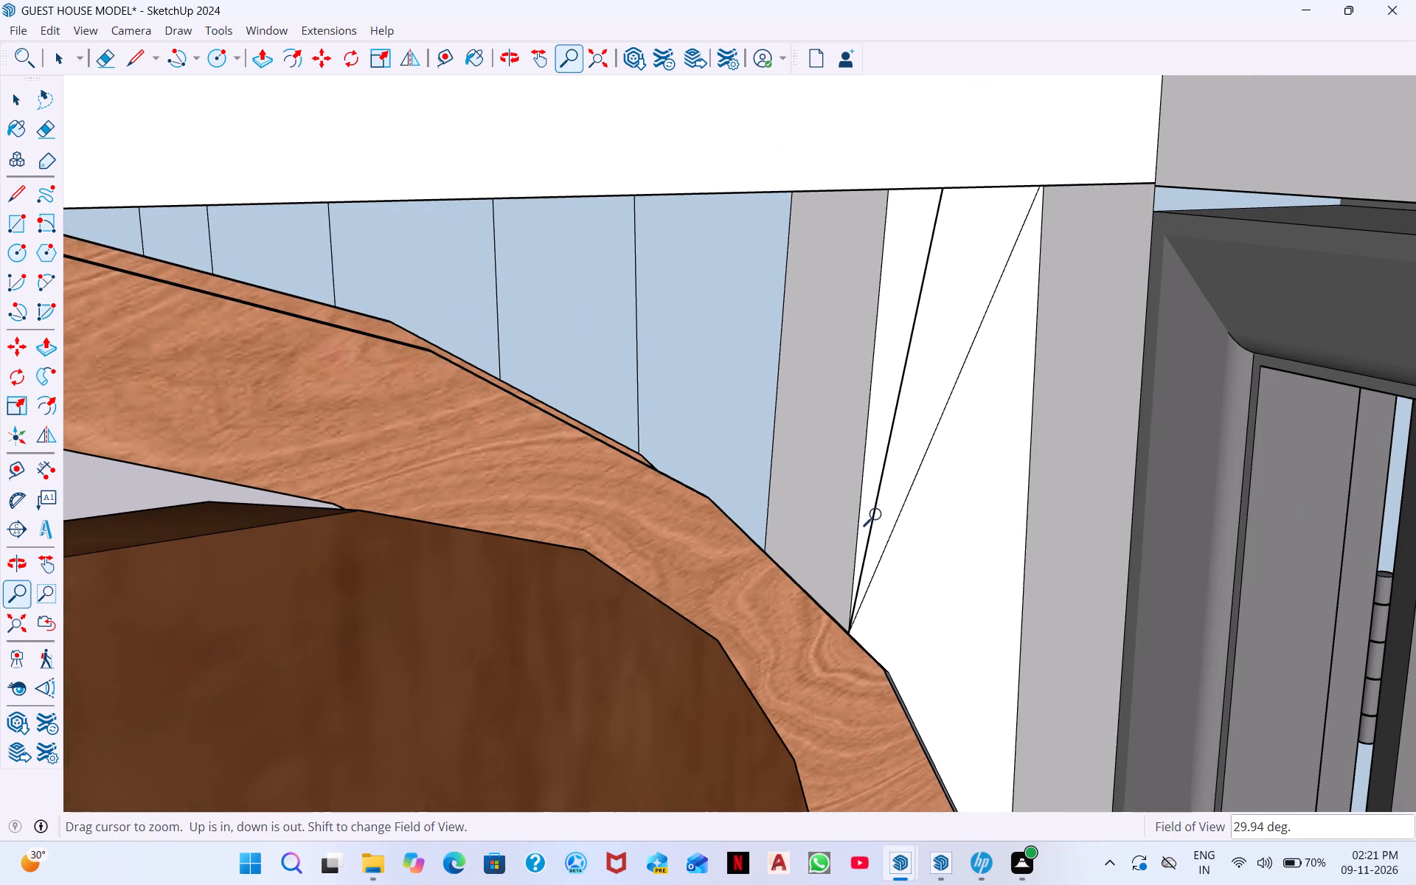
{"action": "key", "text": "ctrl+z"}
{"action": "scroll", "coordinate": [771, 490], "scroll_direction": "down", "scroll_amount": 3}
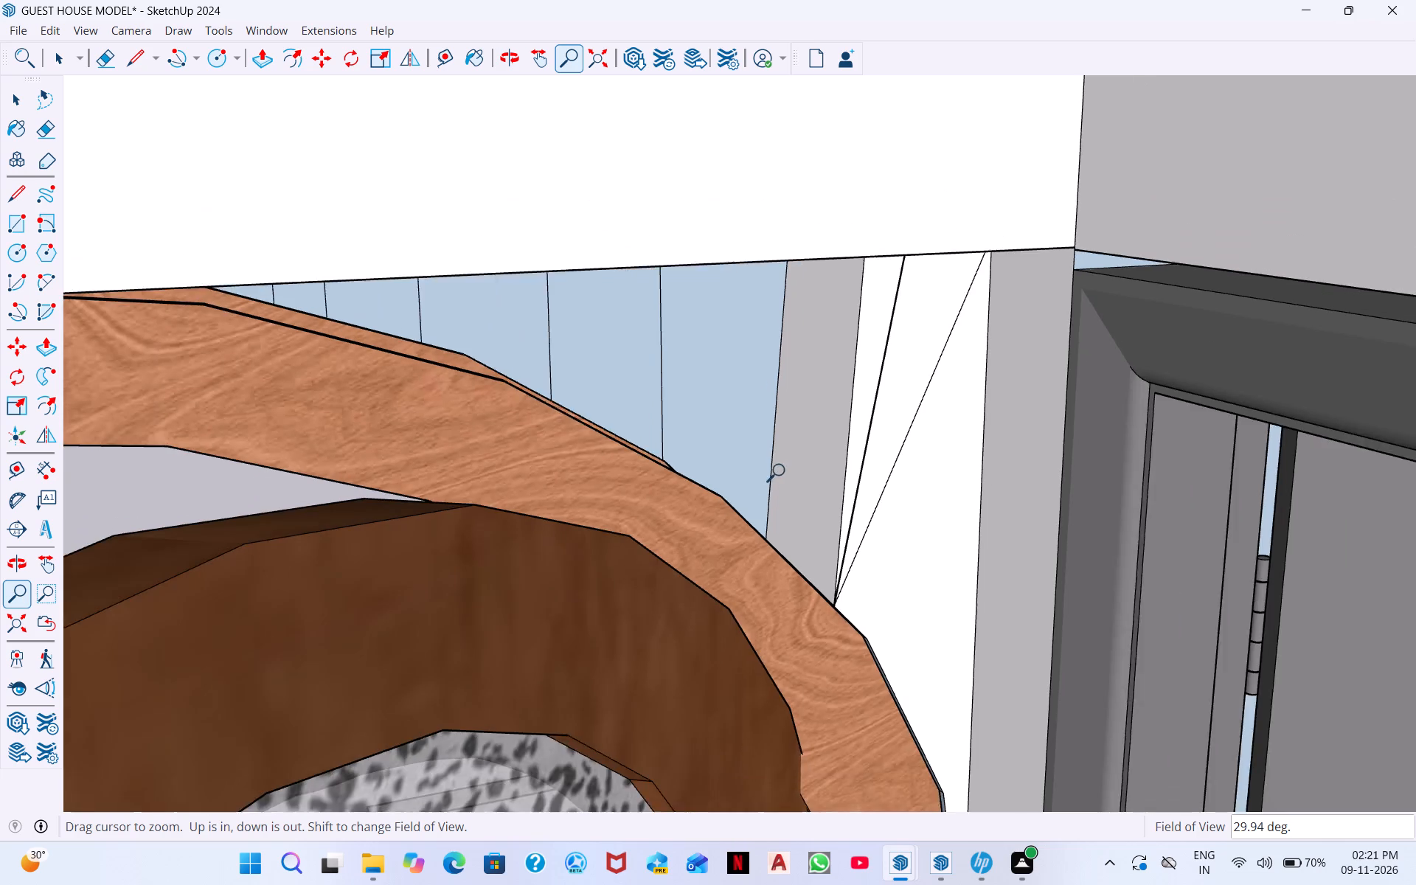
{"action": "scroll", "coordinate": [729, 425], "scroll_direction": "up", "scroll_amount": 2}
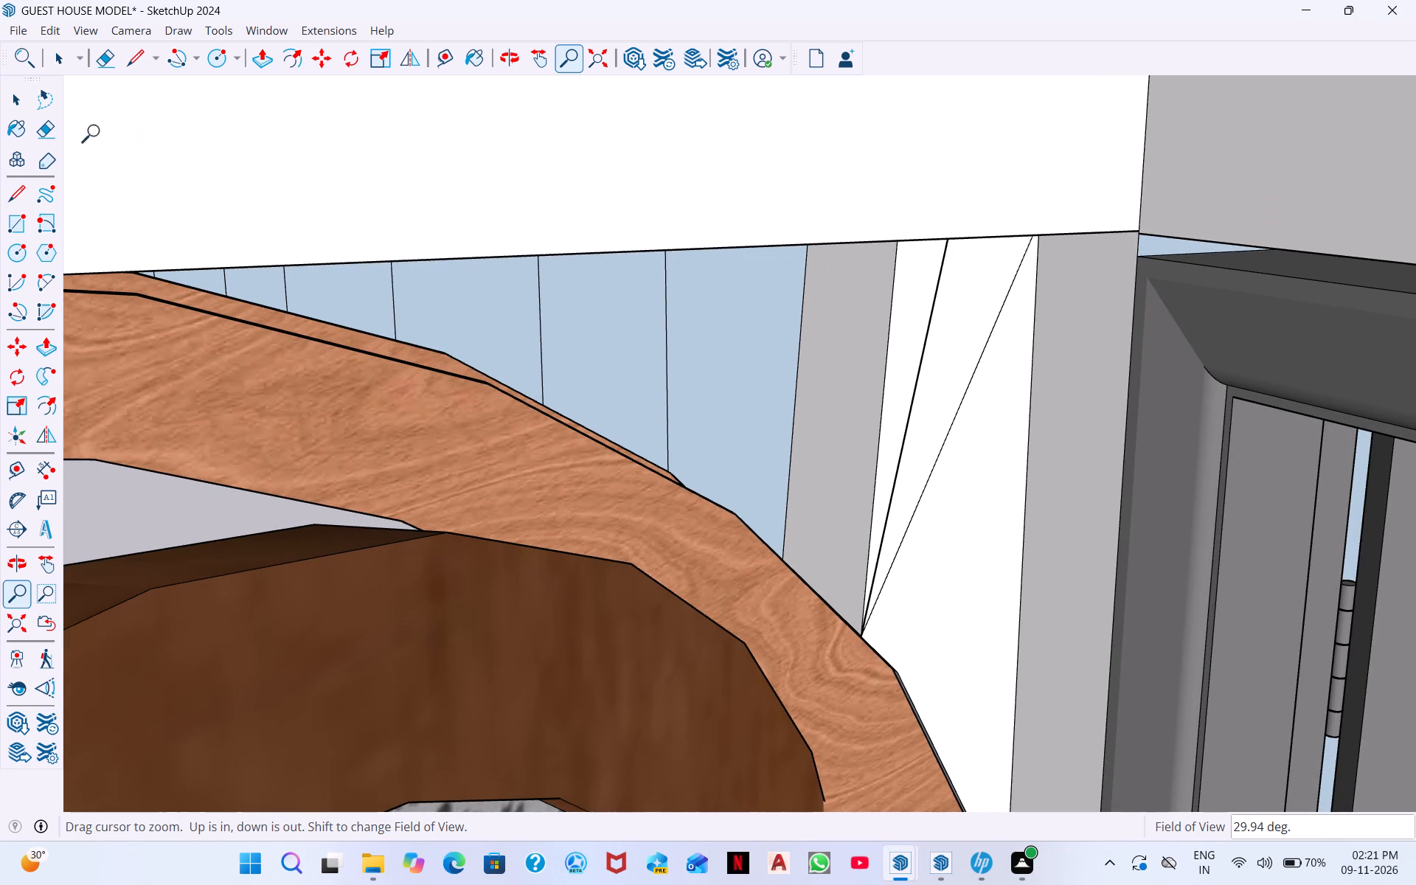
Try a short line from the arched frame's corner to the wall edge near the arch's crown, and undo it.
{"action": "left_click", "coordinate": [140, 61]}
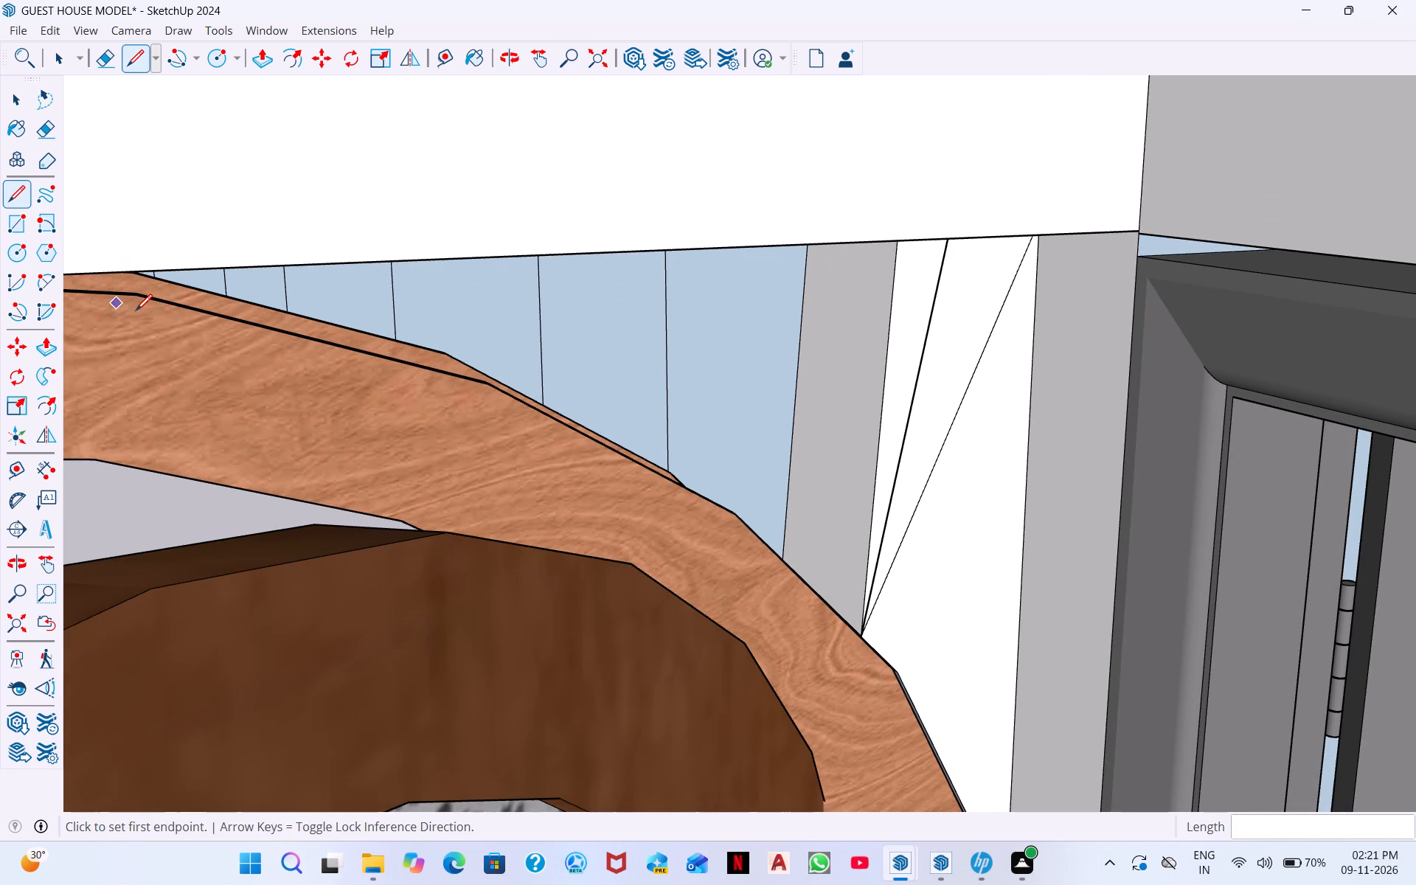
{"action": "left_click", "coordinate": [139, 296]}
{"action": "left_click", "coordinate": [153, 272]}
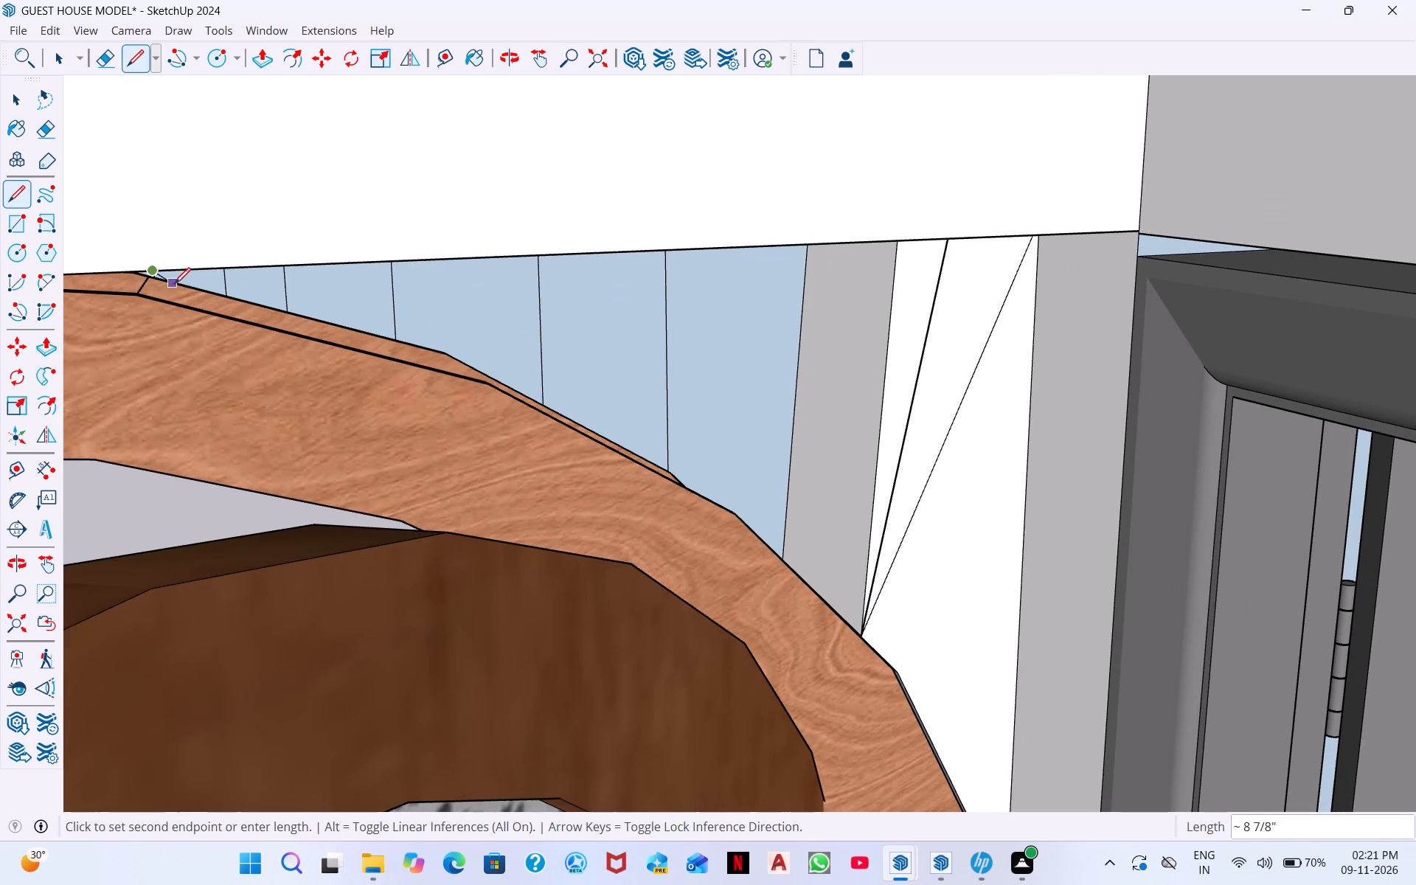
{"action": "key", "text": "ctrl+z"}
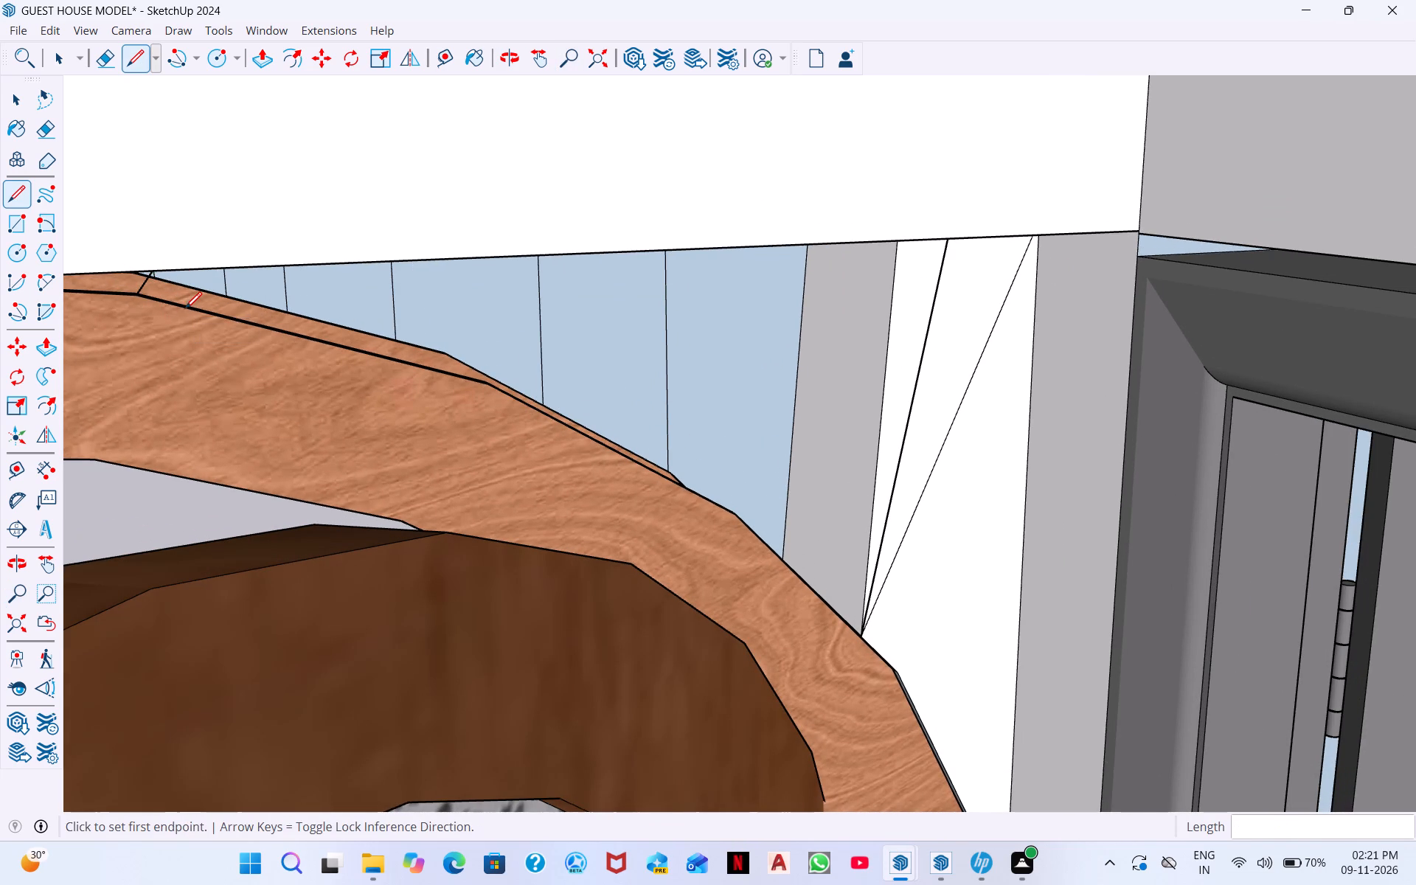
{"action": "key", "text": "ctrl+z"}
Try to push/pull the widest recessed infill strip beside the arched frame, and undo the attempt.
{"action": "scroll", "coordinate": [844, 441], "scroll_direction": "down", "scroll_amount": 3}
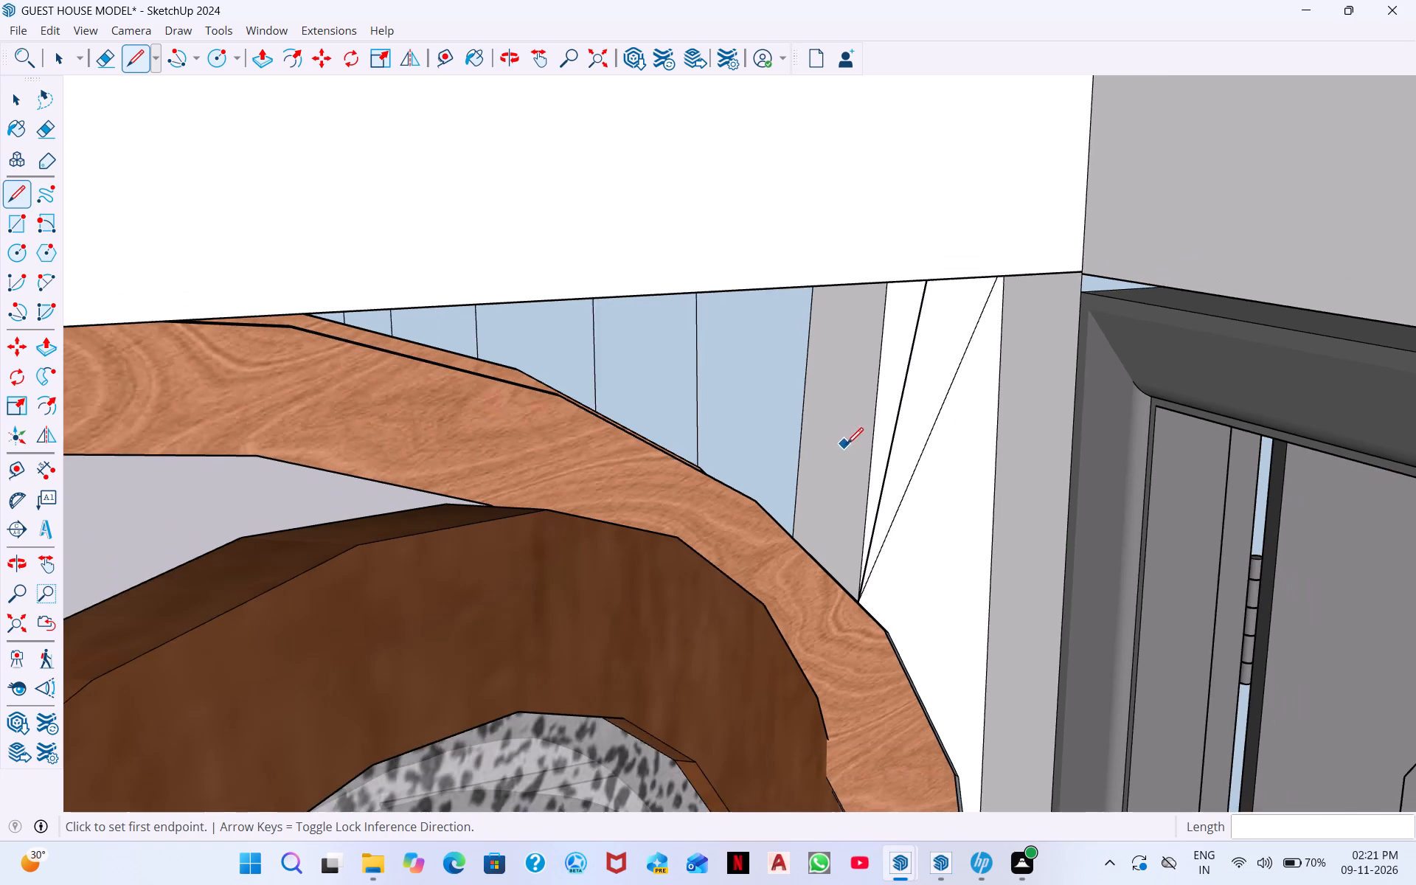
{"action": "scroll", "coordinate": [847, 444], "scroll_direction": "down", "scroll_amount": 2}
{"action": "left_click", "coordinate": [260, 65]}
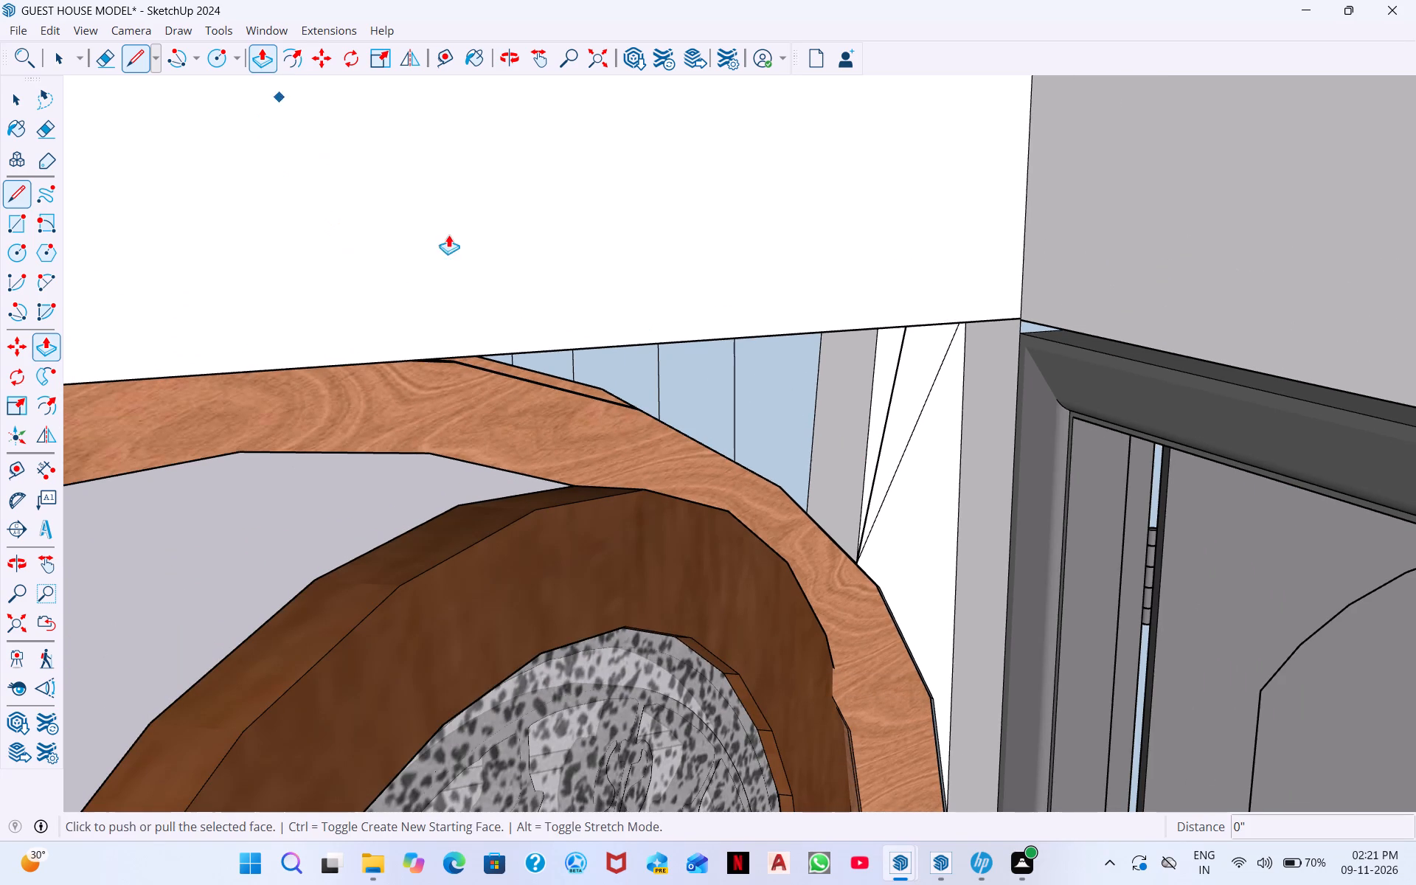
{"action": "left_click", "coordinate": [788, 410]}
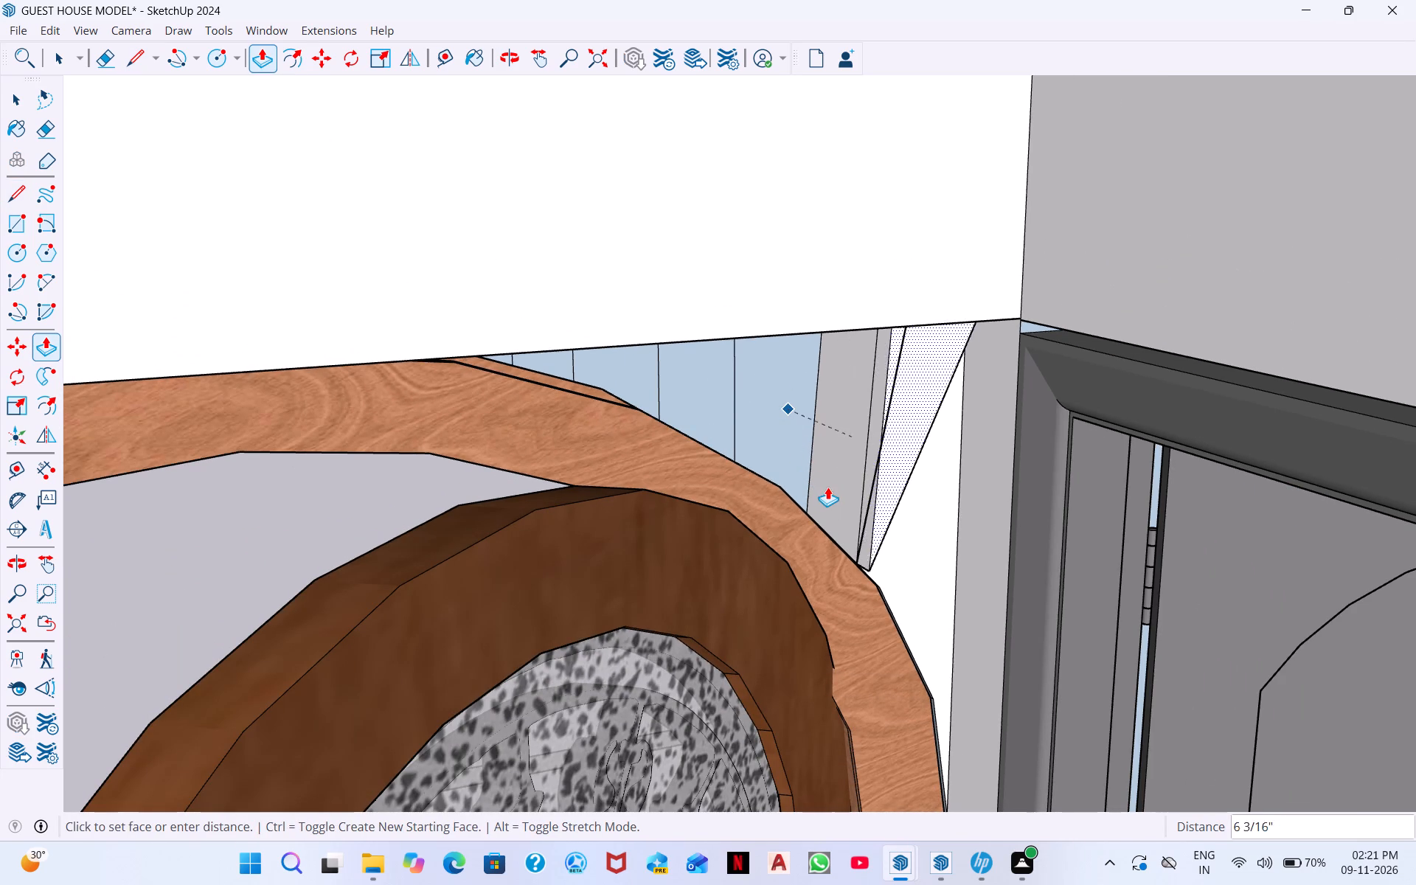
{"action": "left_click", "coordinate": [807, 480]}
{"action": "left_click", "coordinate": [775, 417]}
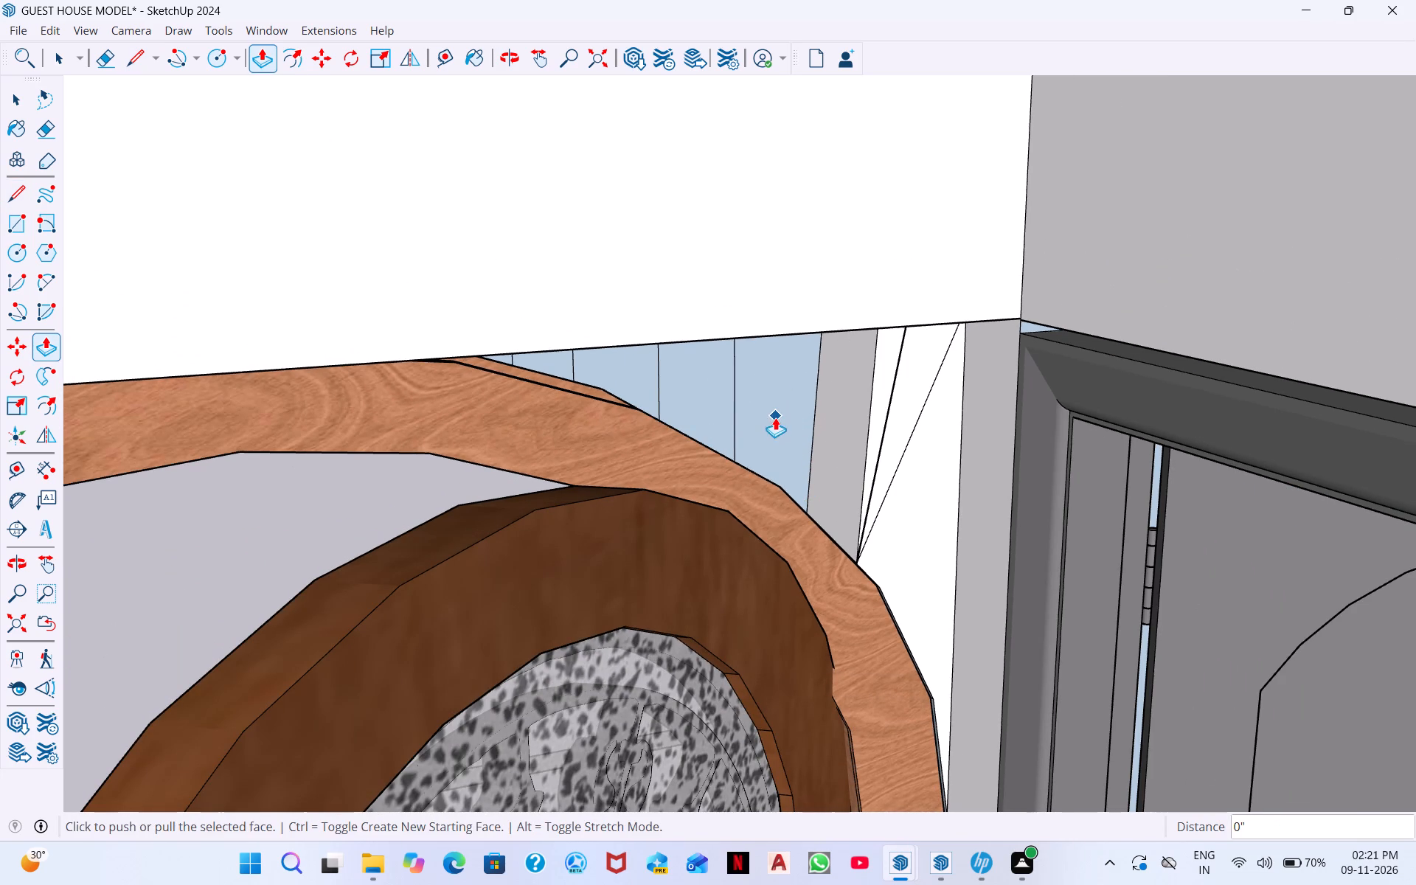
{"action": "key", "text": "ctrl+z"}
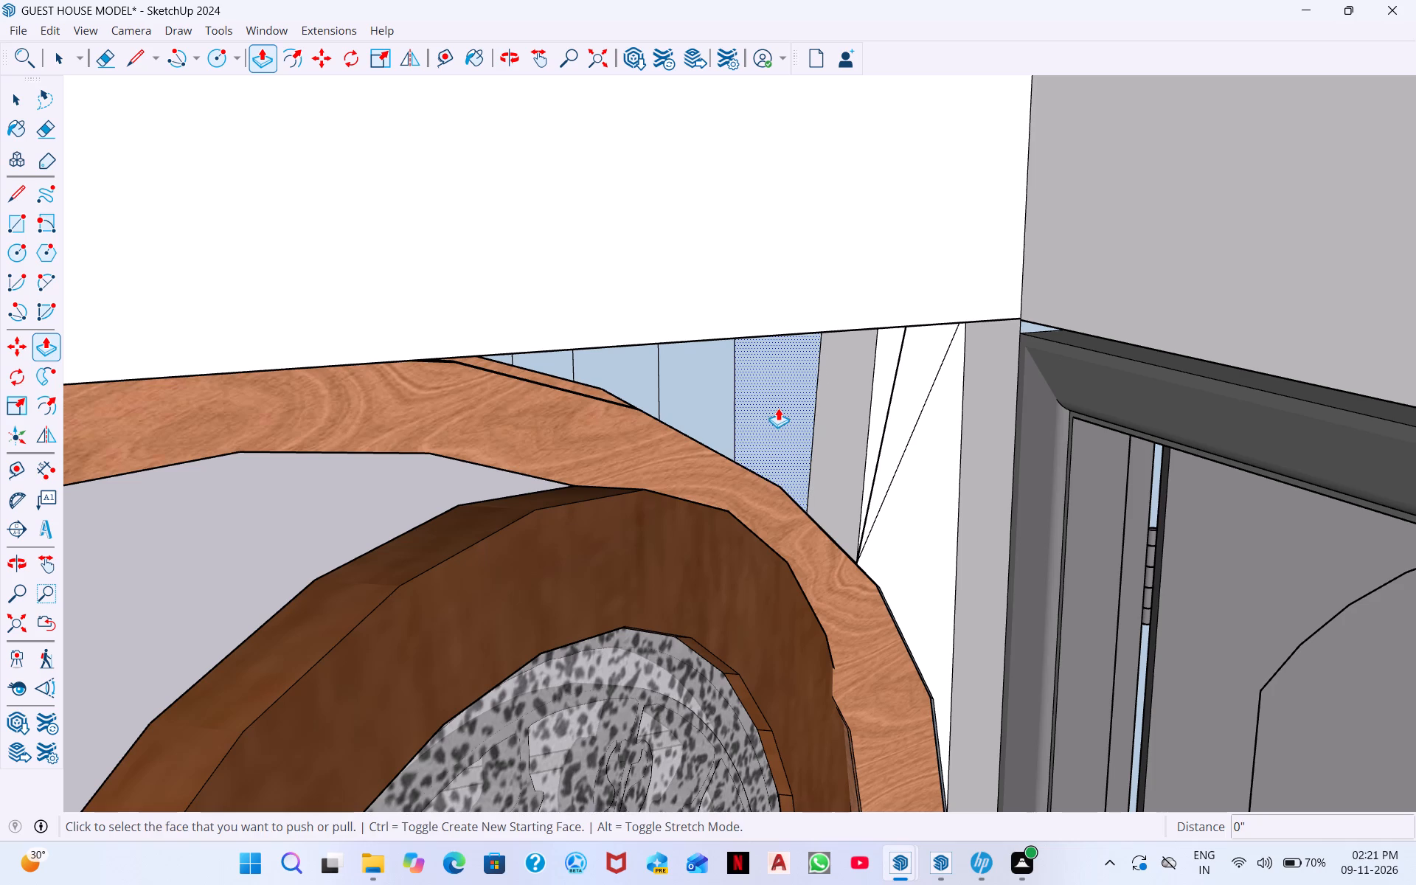
Pull the four widest recessed infill strips above the arched frame outward by about 4 15/16", working toward the arch's crown.
{"action": "left_click", "coordinate": [778, 408]}
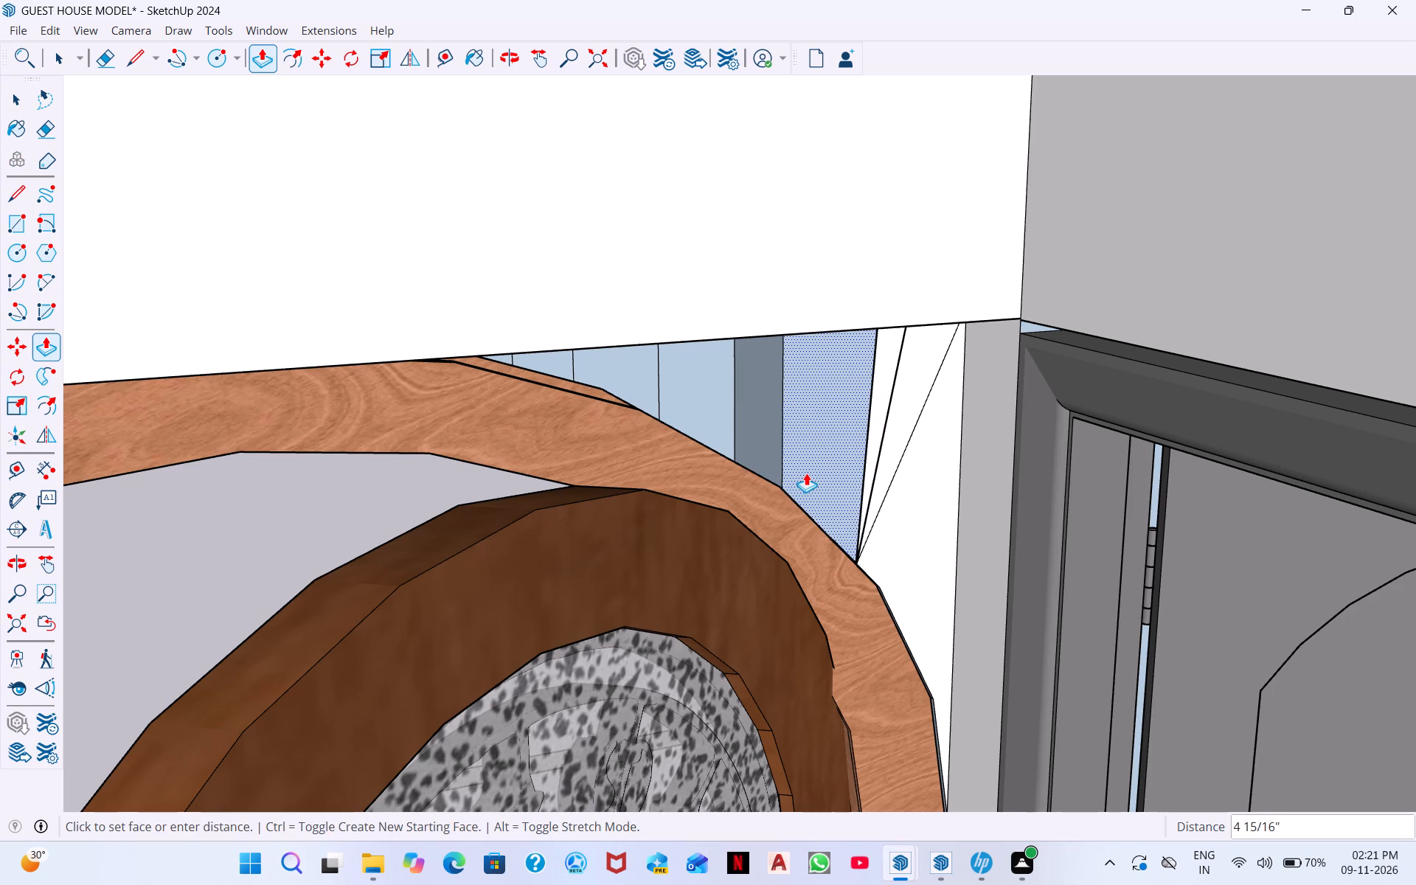
{"action": "left_click", "coordinate": [806, 473]}
{"action": "left_click", "coordinate": [722, 405]}
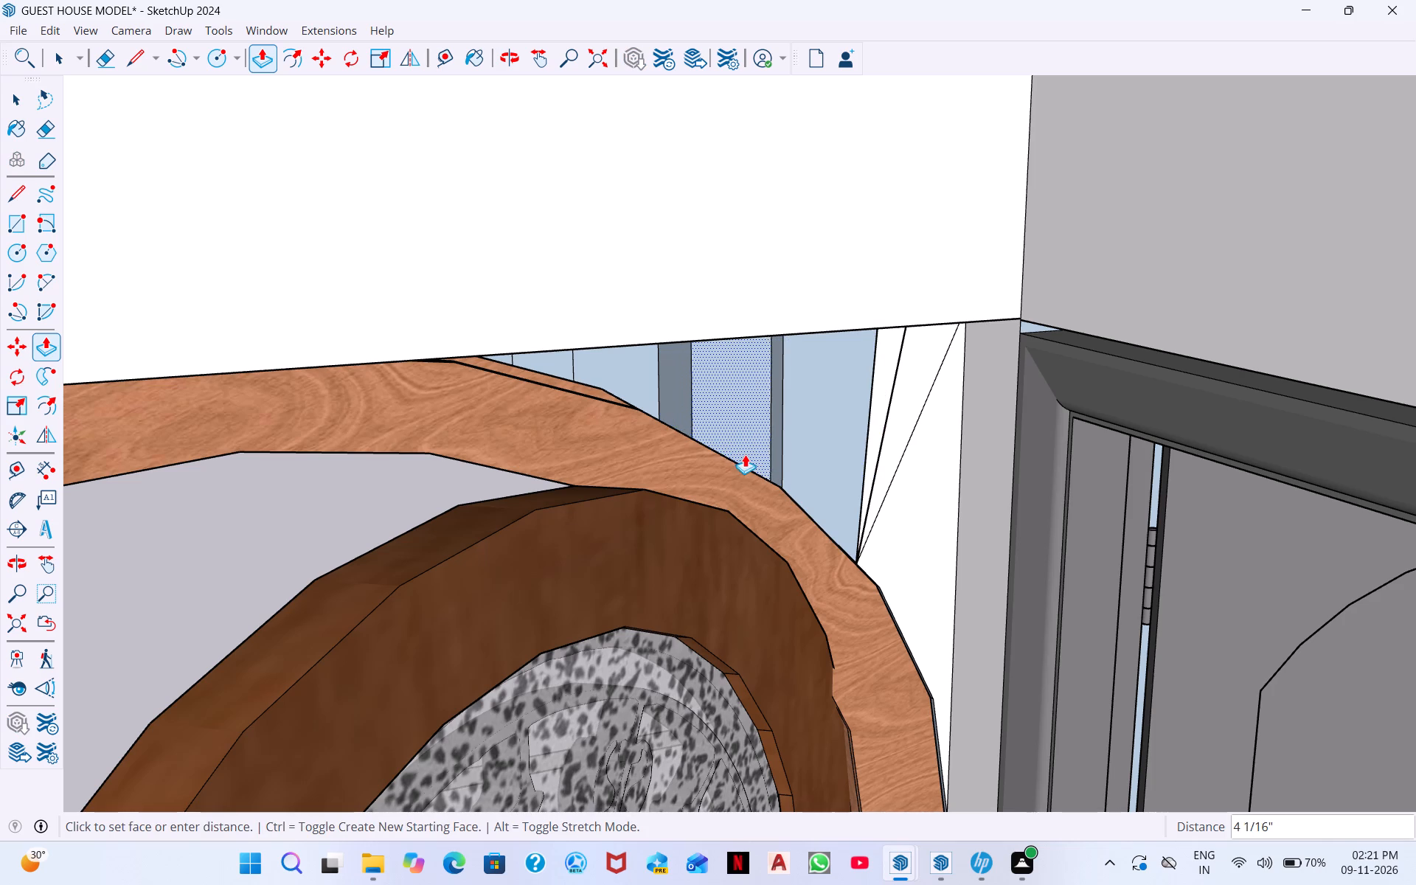
{"action": "left_click", "coordinate": [752, 459]}
{"action": "left_click", "coordinate": [643, 364]}
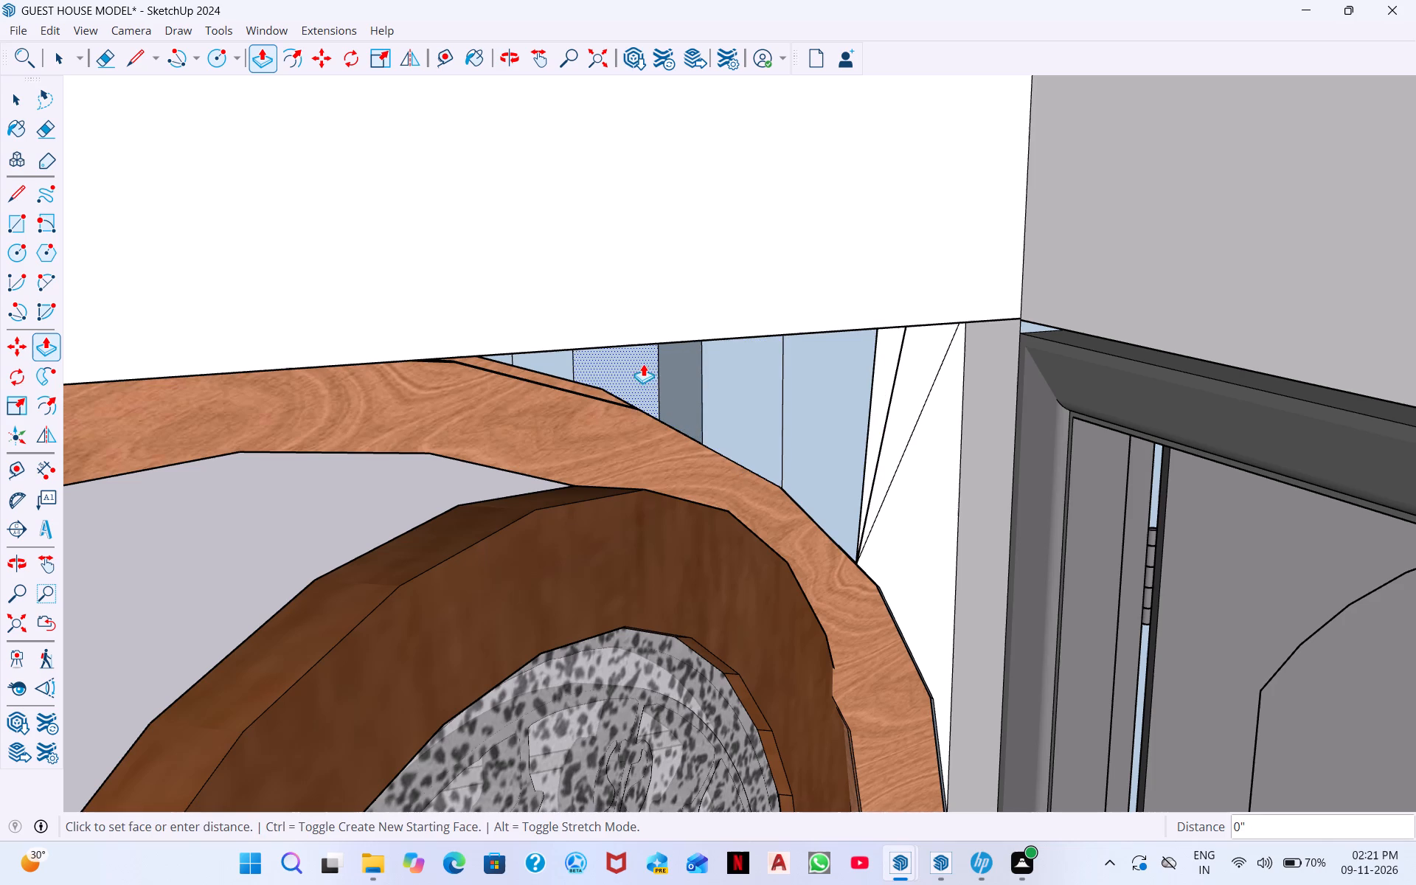
{"action": "left_click", "coordinate": [677, 412]}
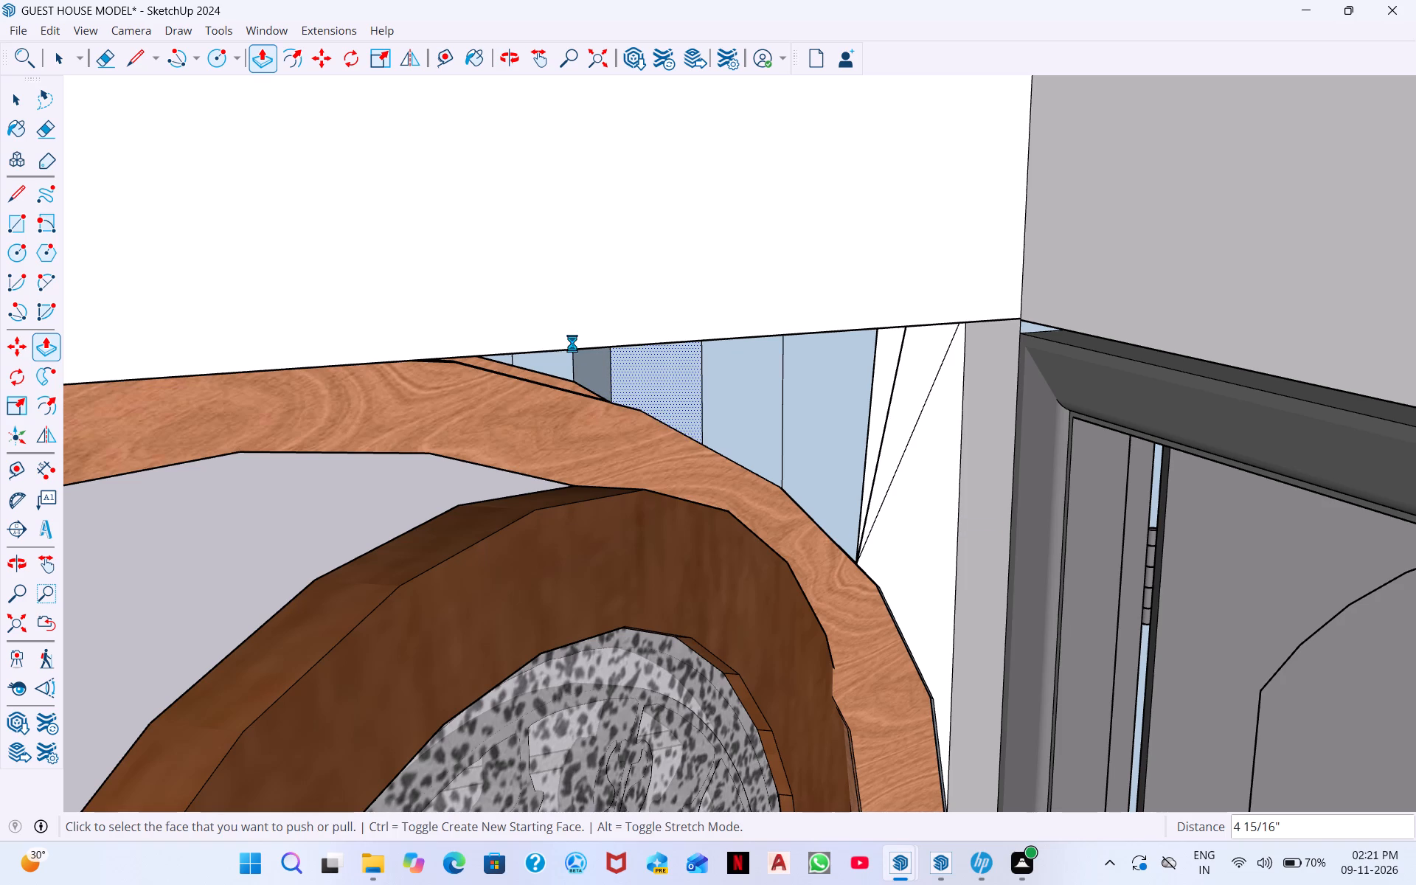
{"action": "left_click", "coordinate": [552, 355]}
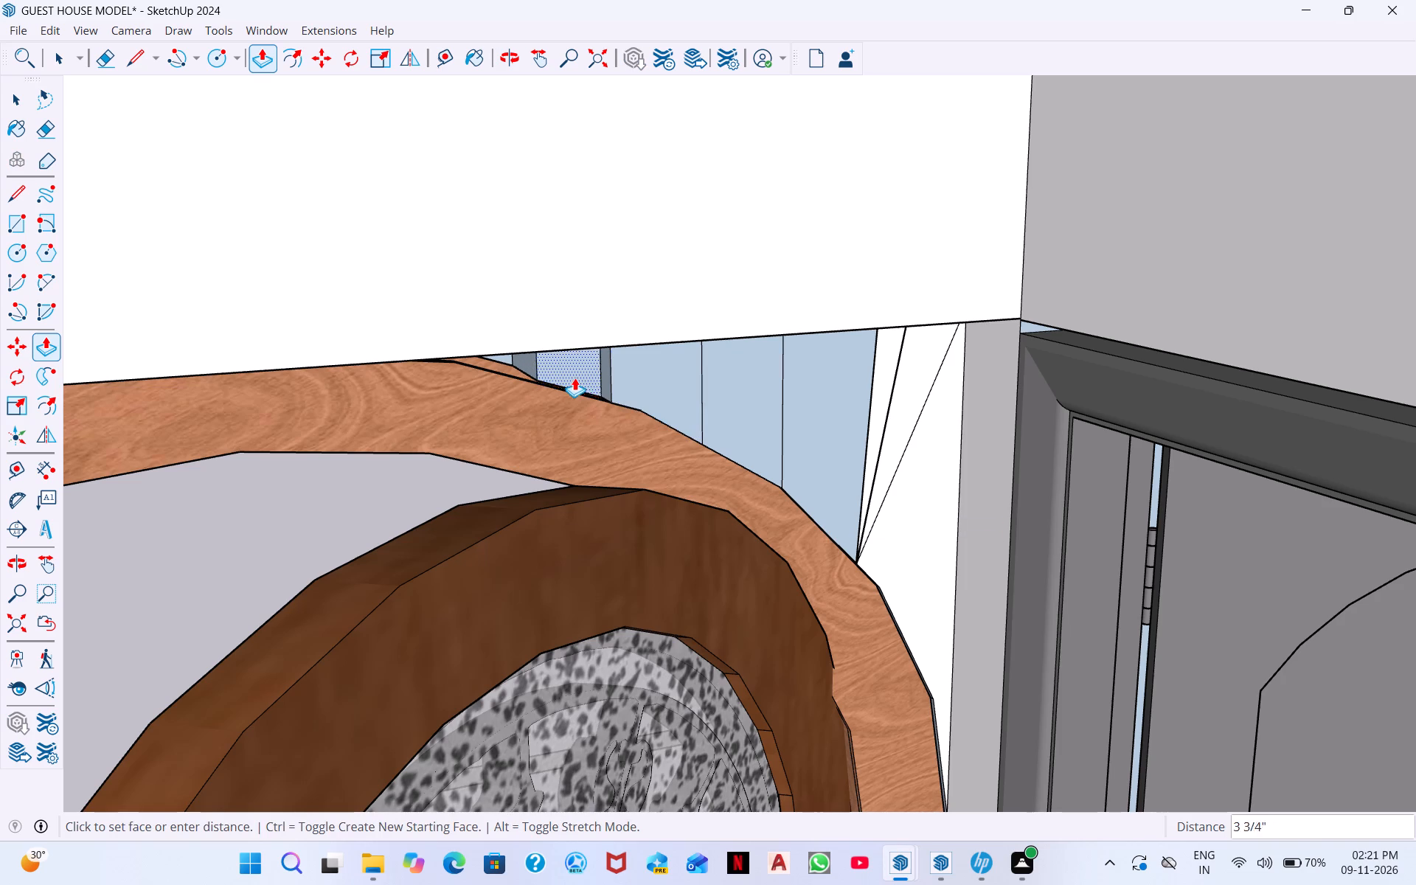
{"action": "left_click", "coordinate": [589, 383]}
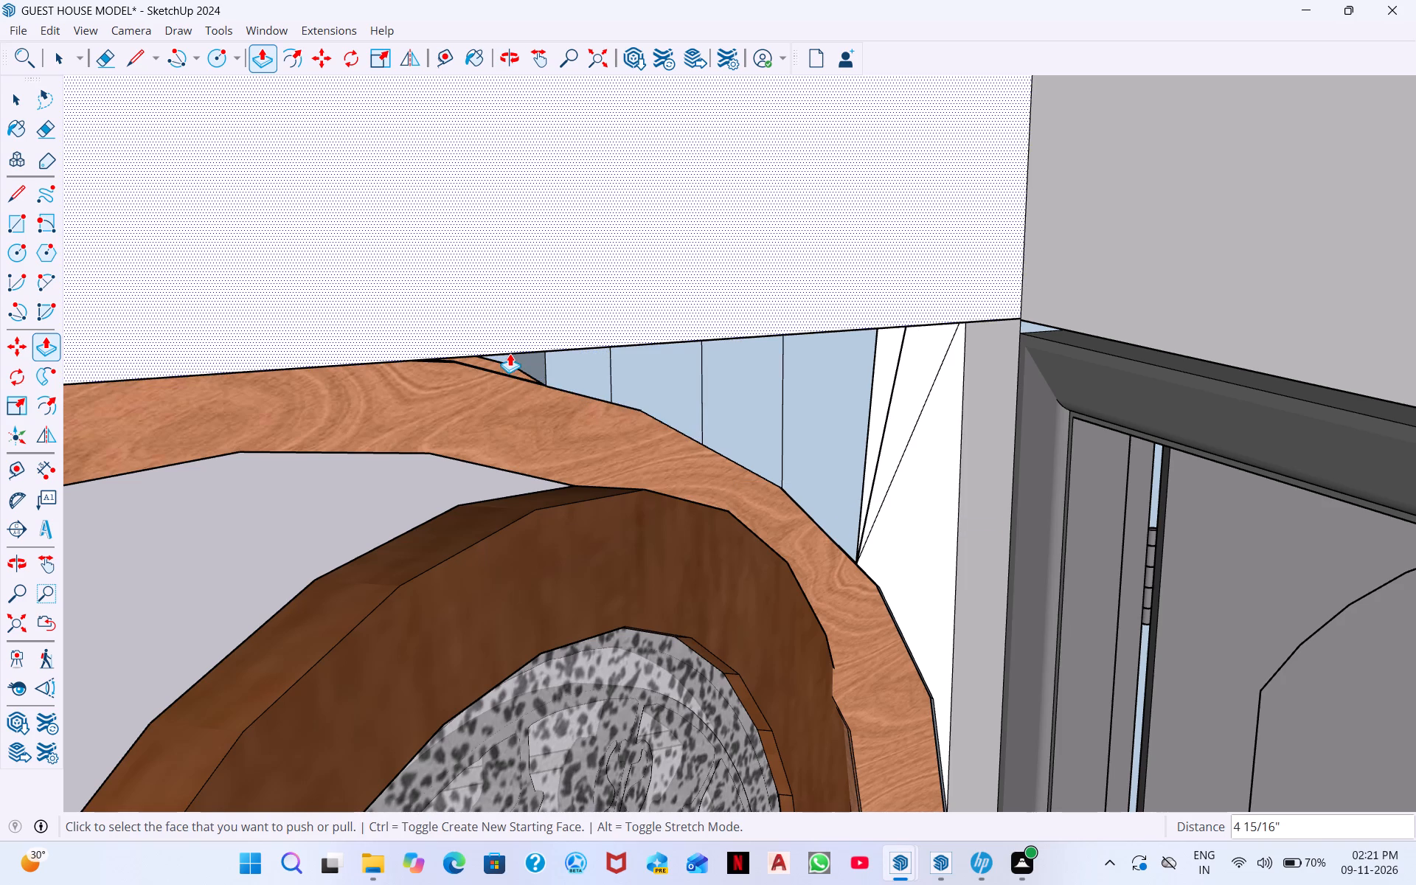
Pull the two narrow strips following them toward the arch's crown outward by about 4 3/4" each.
{"action": "scroll", "coordinate": [539, 370], "scroll_direction": "up", "scroll_amount": 5}
{"action": "scroll", "coordinate": [485, 339], "scroll_direction": "up", "scroll_amount": 5}
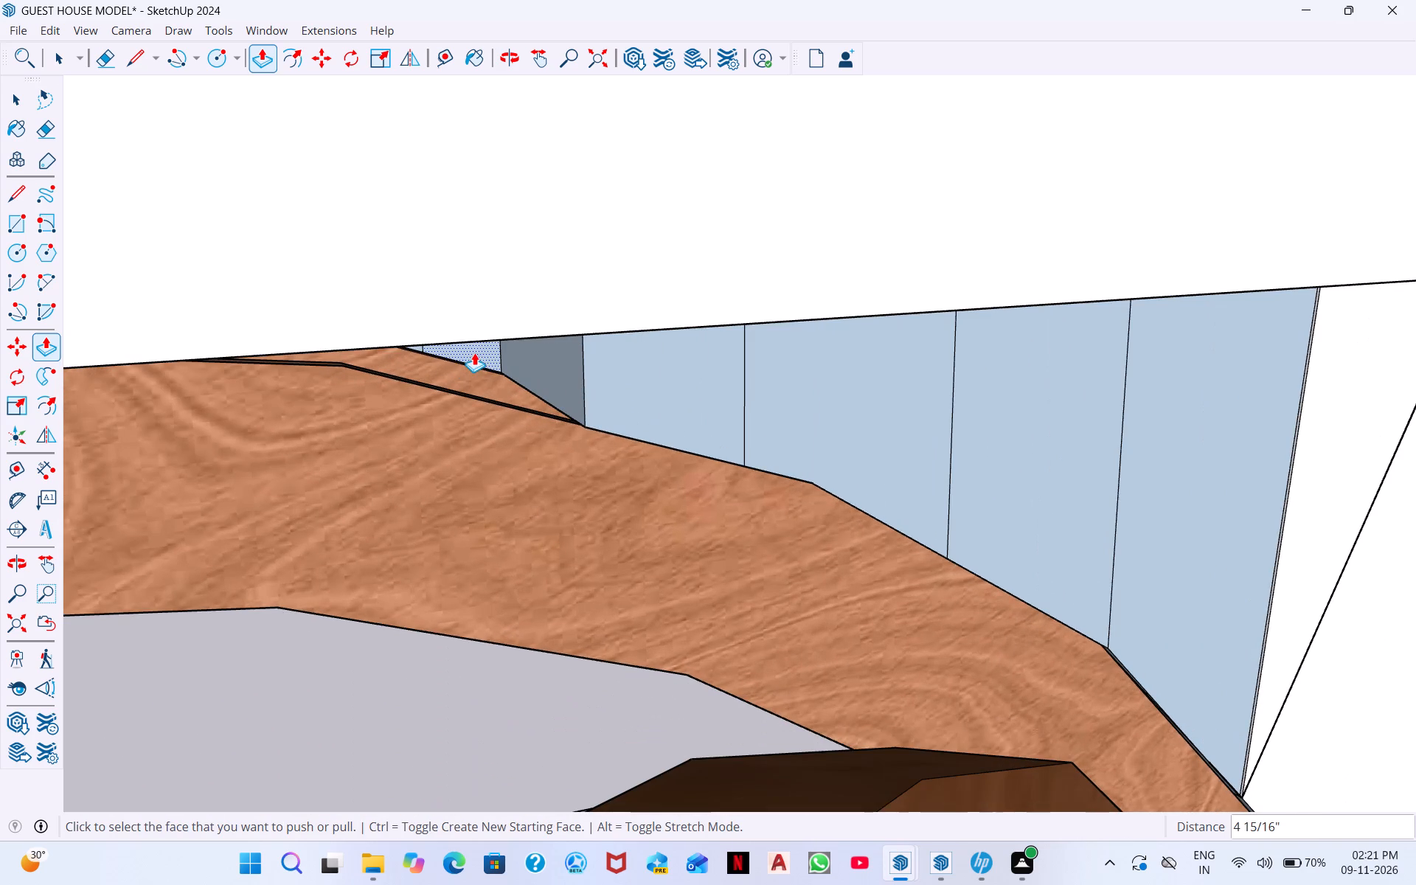
{"action": "left_click", "coordinate": [477, 345]}
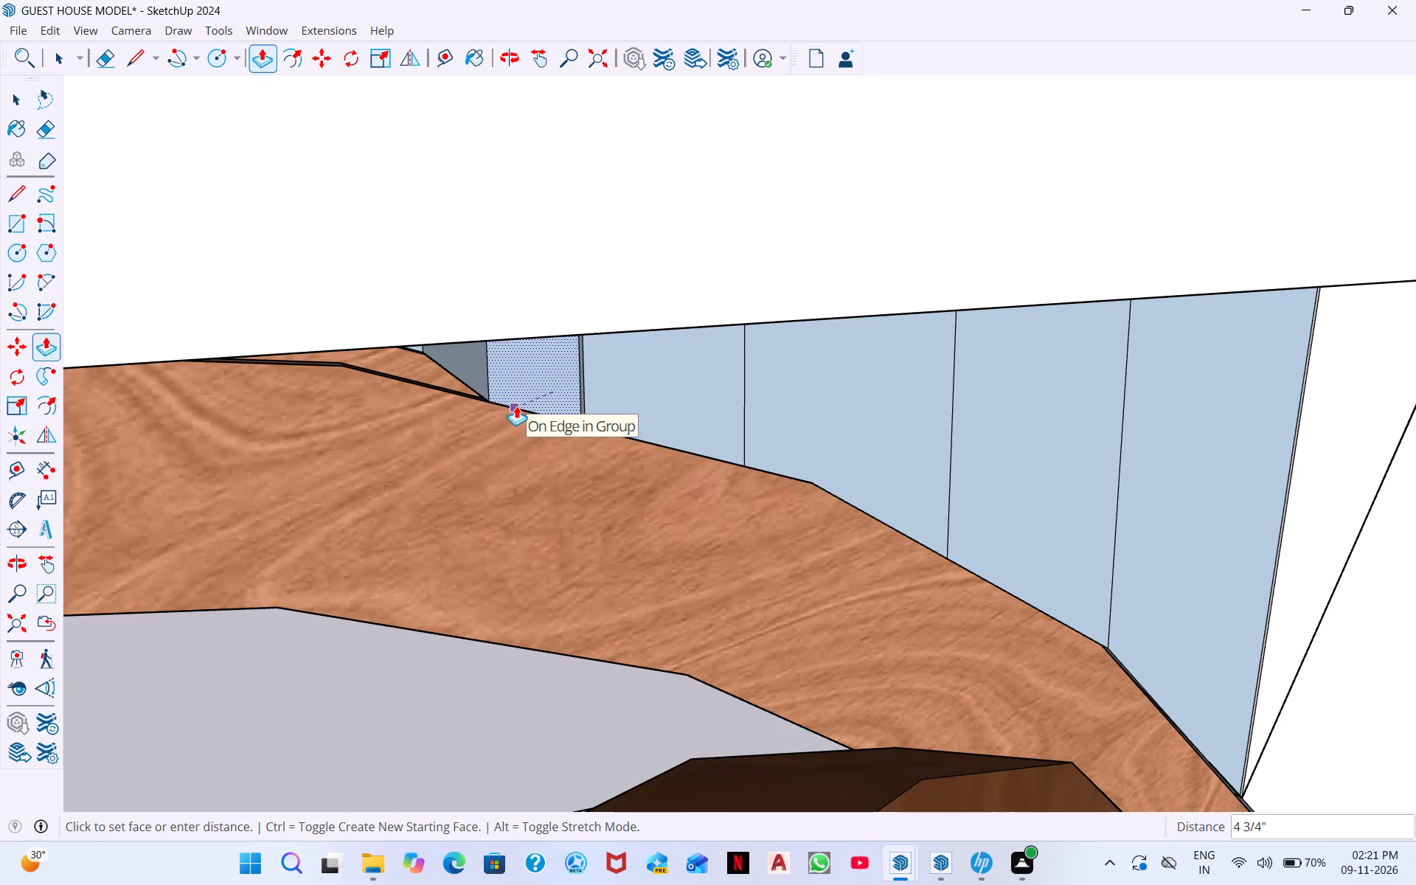
{"action": "left_click", "coordinate": [518, 406]}
{"action": "scroll", "coordinate": [410, 353], "scroll_direction": "up", "scroll_amount": 8}
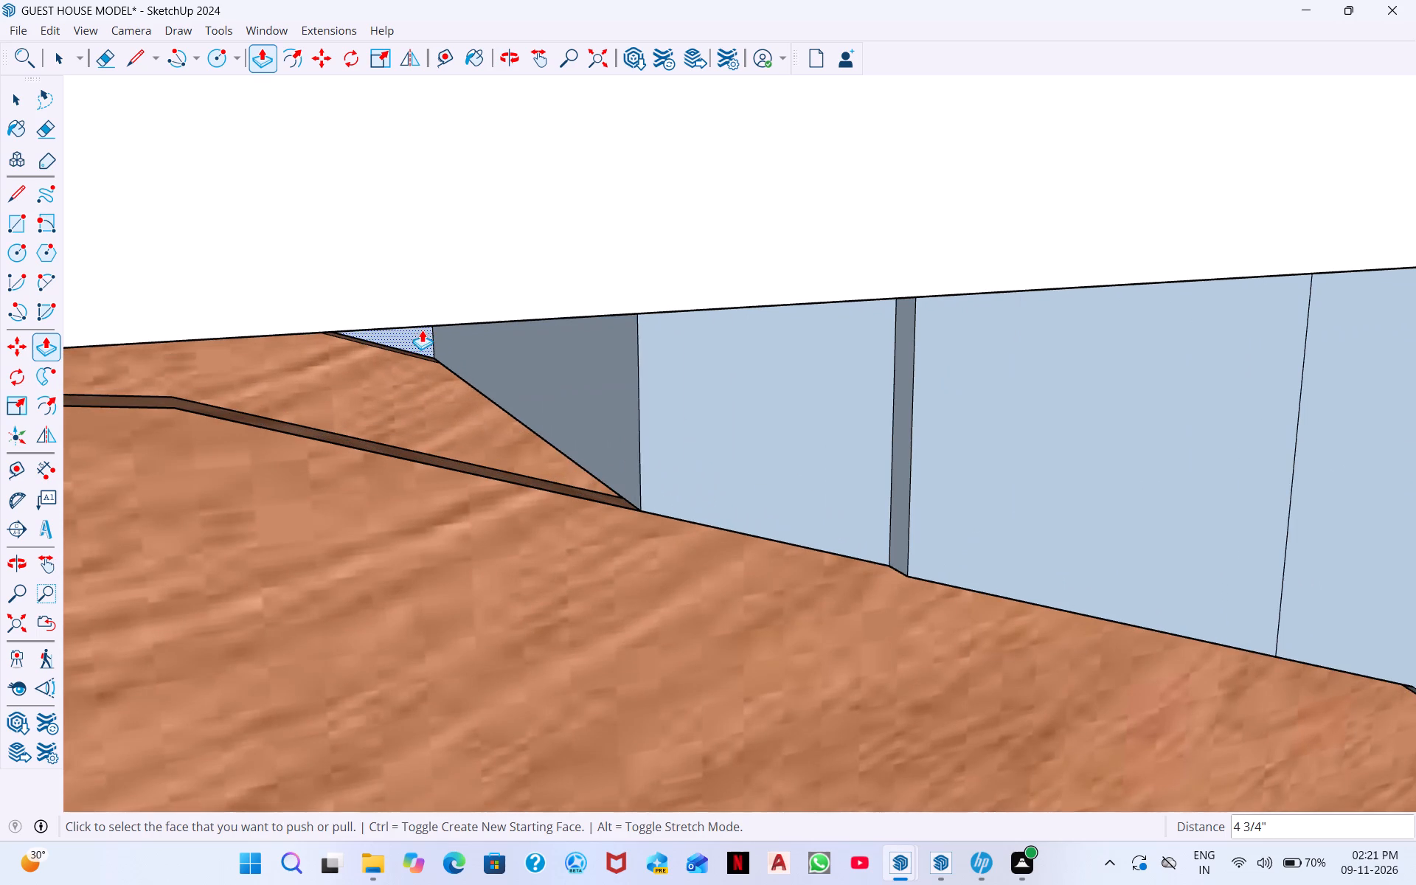
{"action": "left_click", "coordinate": [422, 330]}
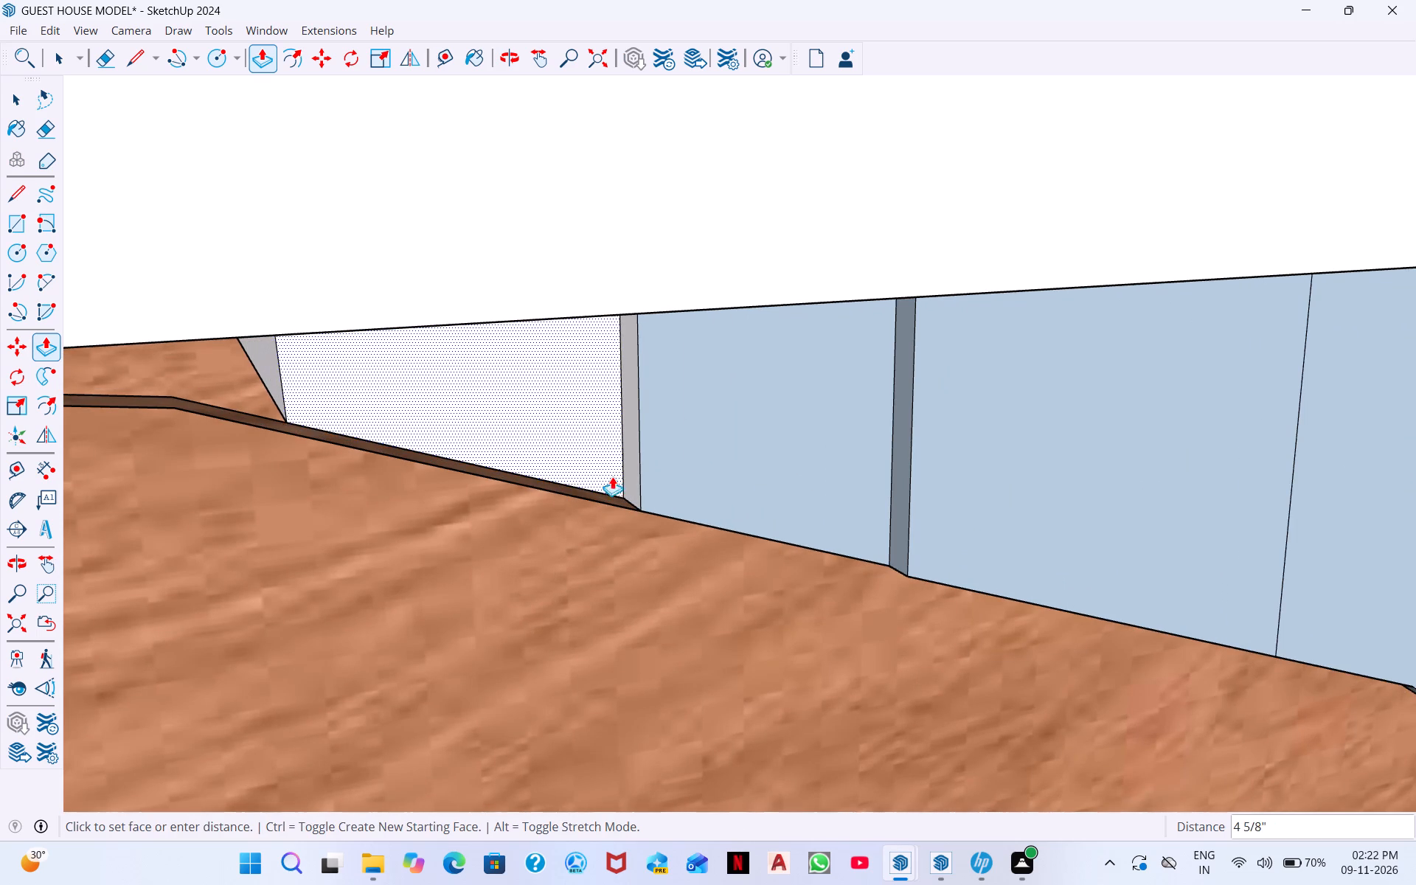
{"action": "left_click", "coordinate": [621, 475]}
Pull the last two strips near the arch's crown outward by about 4 11/16" each.
{"action": "scroll", "coordinate": [242, 372], "scroll_direction": "up", "scroll_amount": 2}
{"action": "middle_click", "coordinate": [246, 350]}
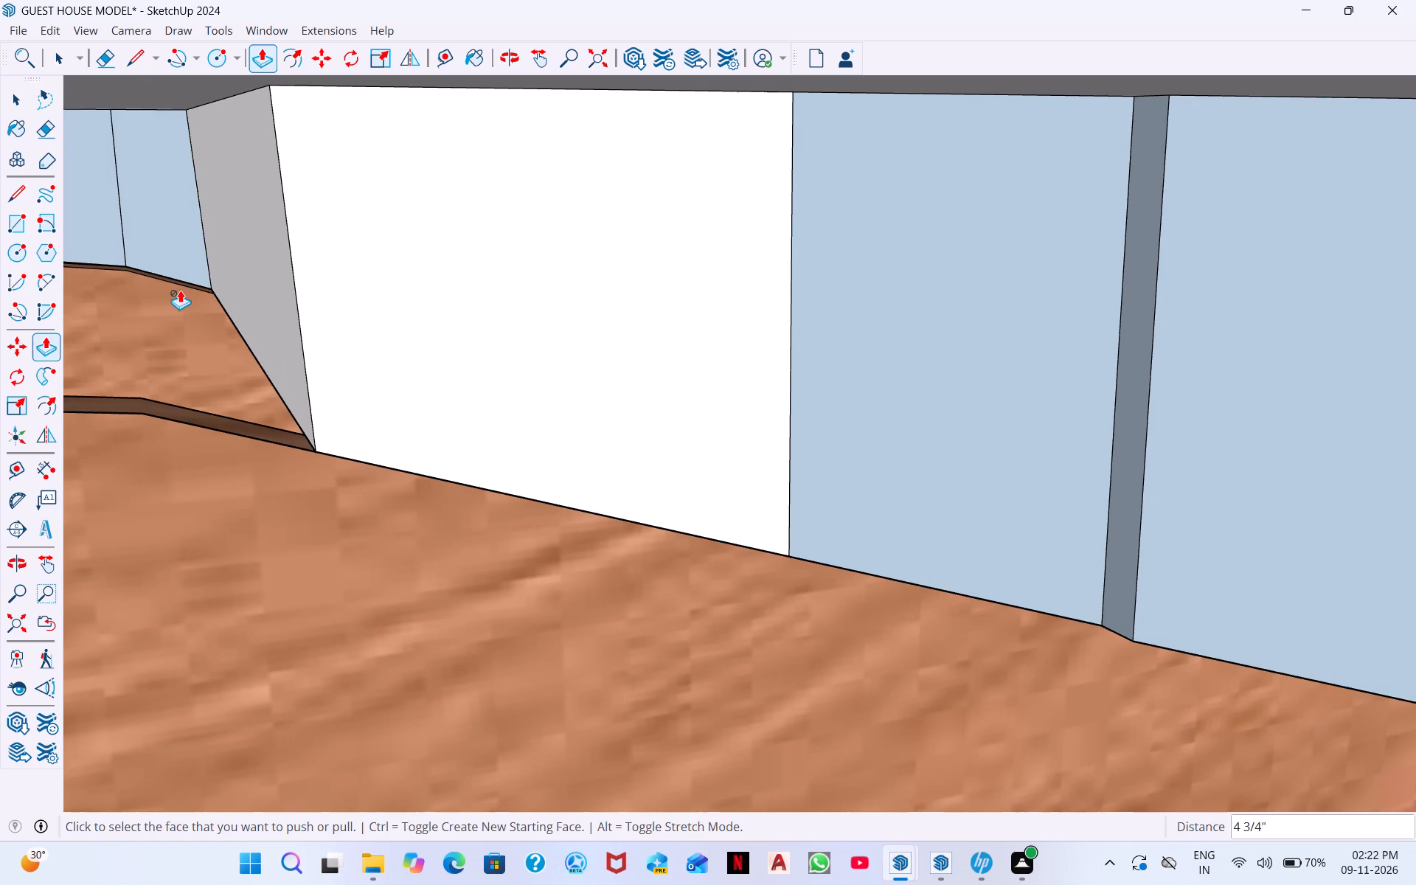
{"action": "left_click", "coordinate": [168, 222]}
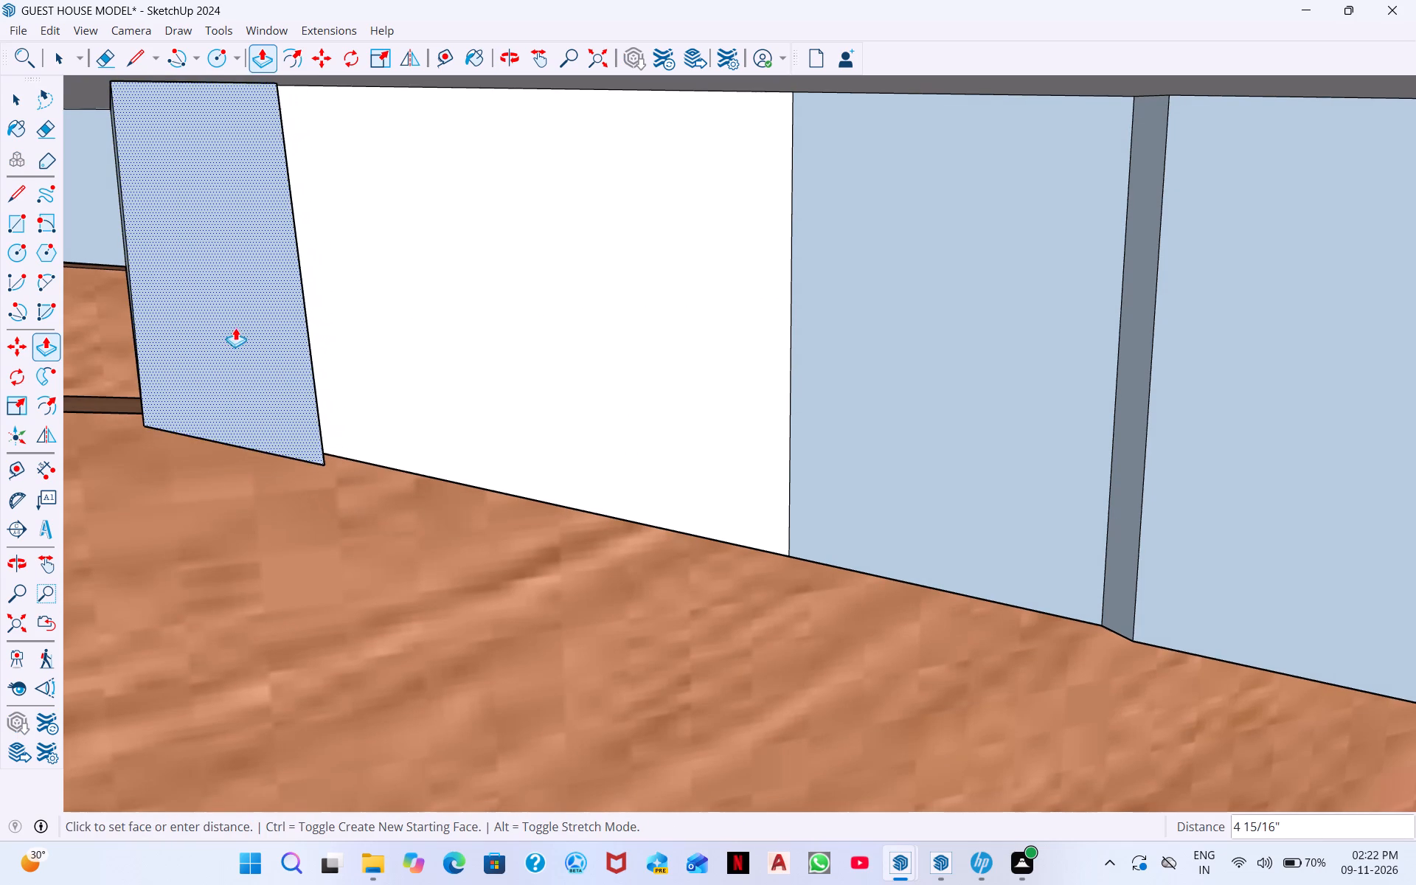
{"action": "left_click", "coordinate": [249, 300]}
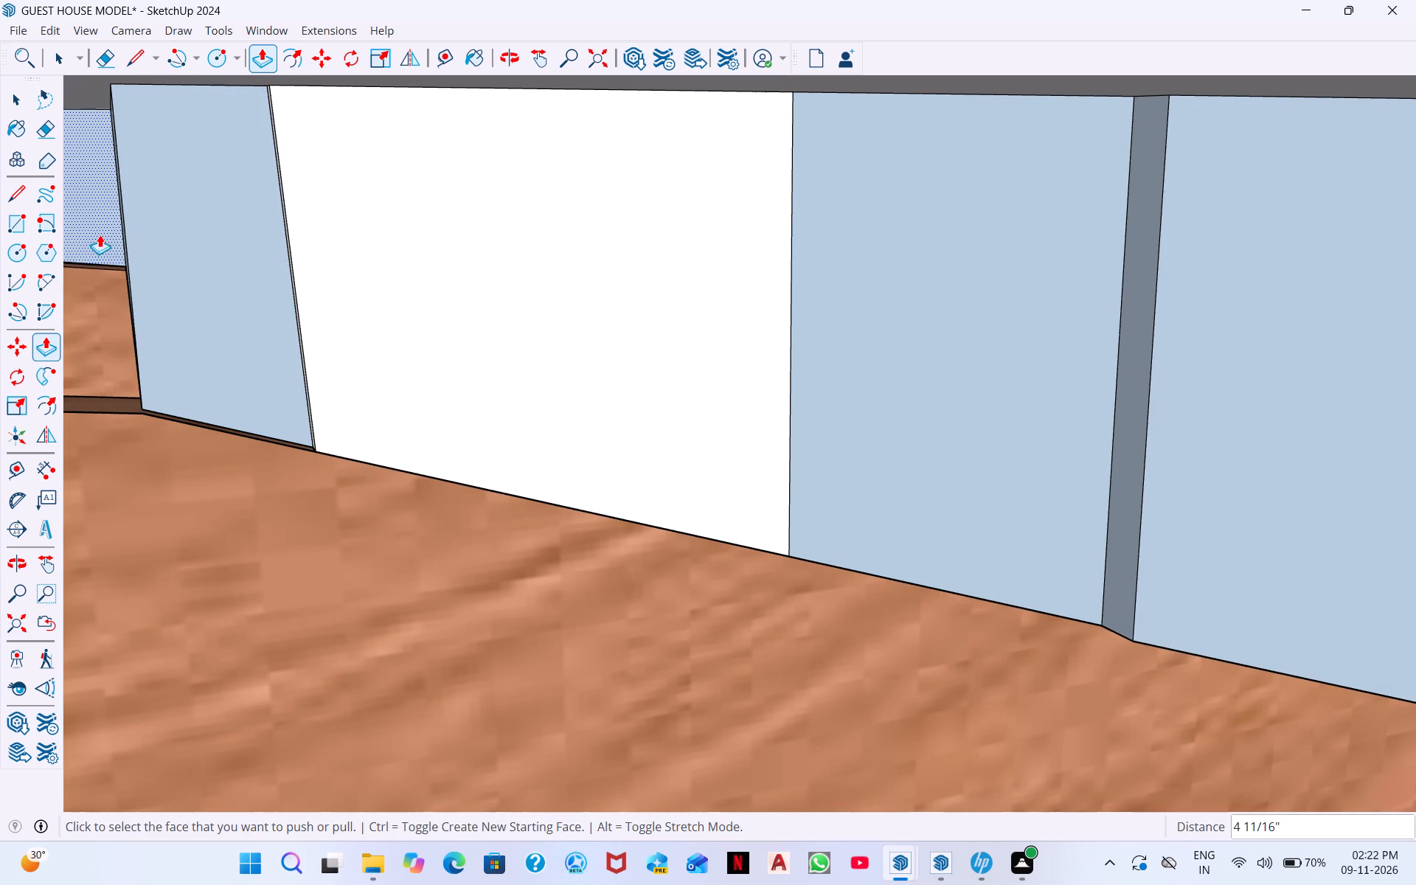
{"action": "left_click", "coordinate": [103, 229]}
{"action": "left_click", "coordinate": [103, 331]}
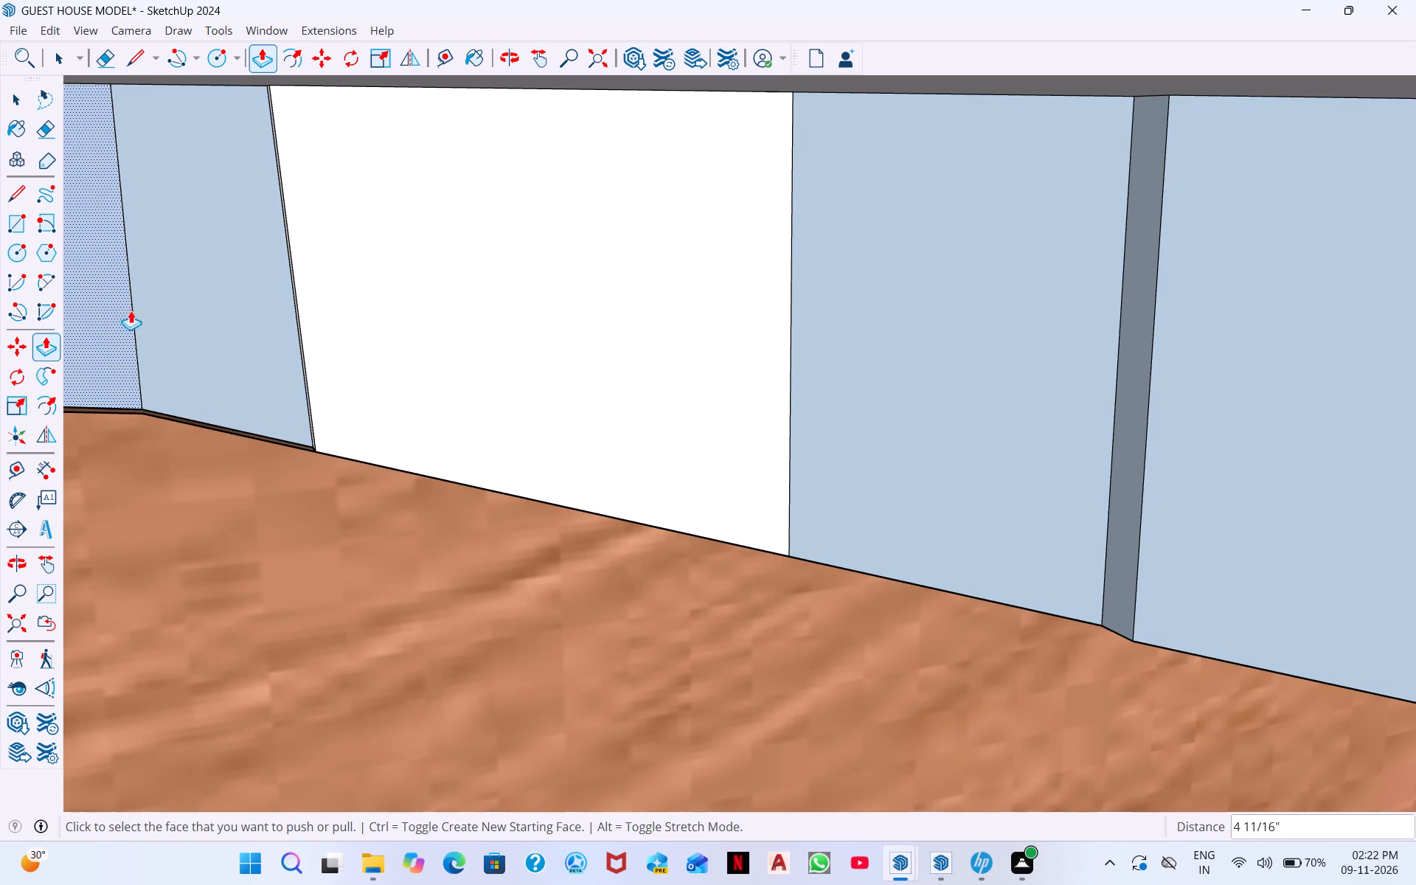
Examine the extruded infill strips and the remaining gap above the arched frame from the other side of the wall.
{"action": "scroll", "coordinate": [162, 288], "scroll_direction": "down", "scroll_amount": 20}
{"action": "scroll", "coordinate": [162, 288], "scroll_direction": "down", "scroll_amount": 4}
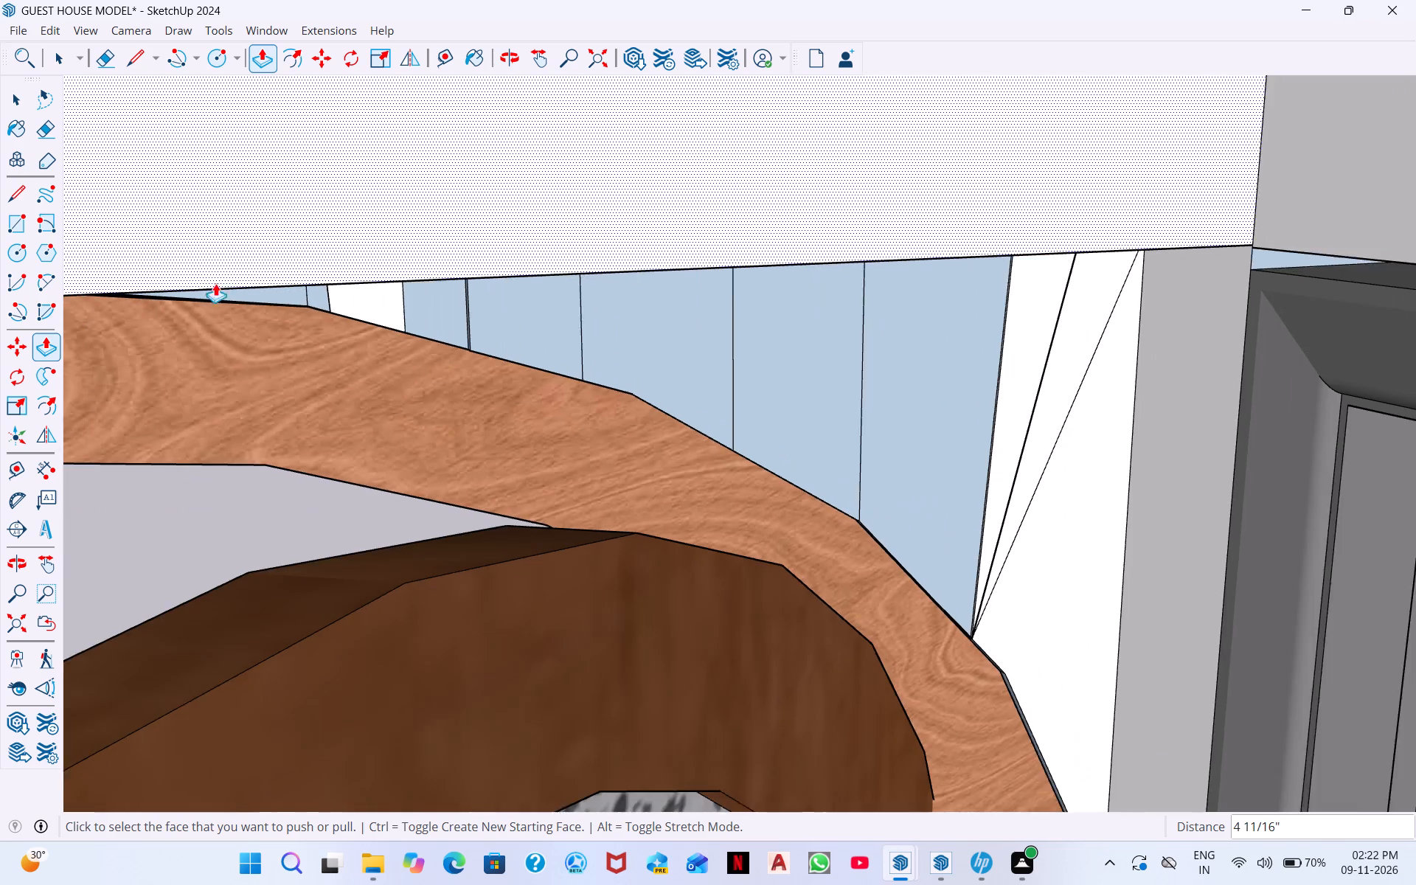
{"action": "middle_click_drag", "start_coordinate": [324, 379], "coordinate": [686, 479]}
{"action": "scroll", "coordinate": [712, 451], "scroll_direction": "down", "scroll_amount": 2}
{"action": "middle_click_drag", "start_coordinate": [285, 363], "coordinate": [505, 359]}
{"action": "middle_click_drag", "start_coordinate": [277, 358], "coordinate": [420, 354]}
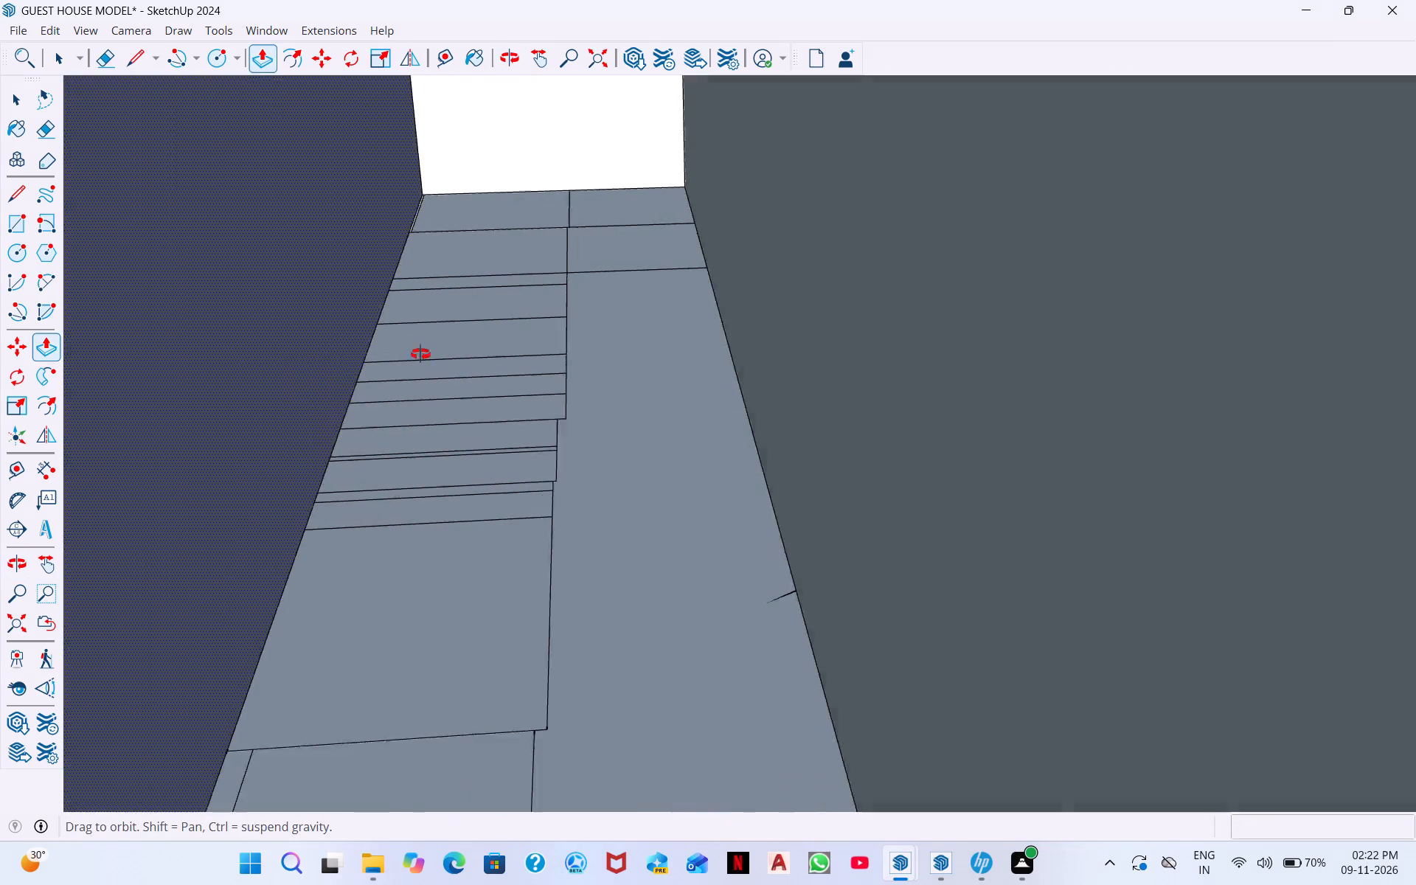
{"action": "middle_click_drag", "start_coordinate": [420, 354], "coordinate": [561, 336]}
{"action": "middle_click_drag", "start_coordinate": [487, 395], "coordinate": [625, 259]}
{"action": "middle_click_drag", "start_coordinate": [632, 337], "coordinate": [878, 389]}
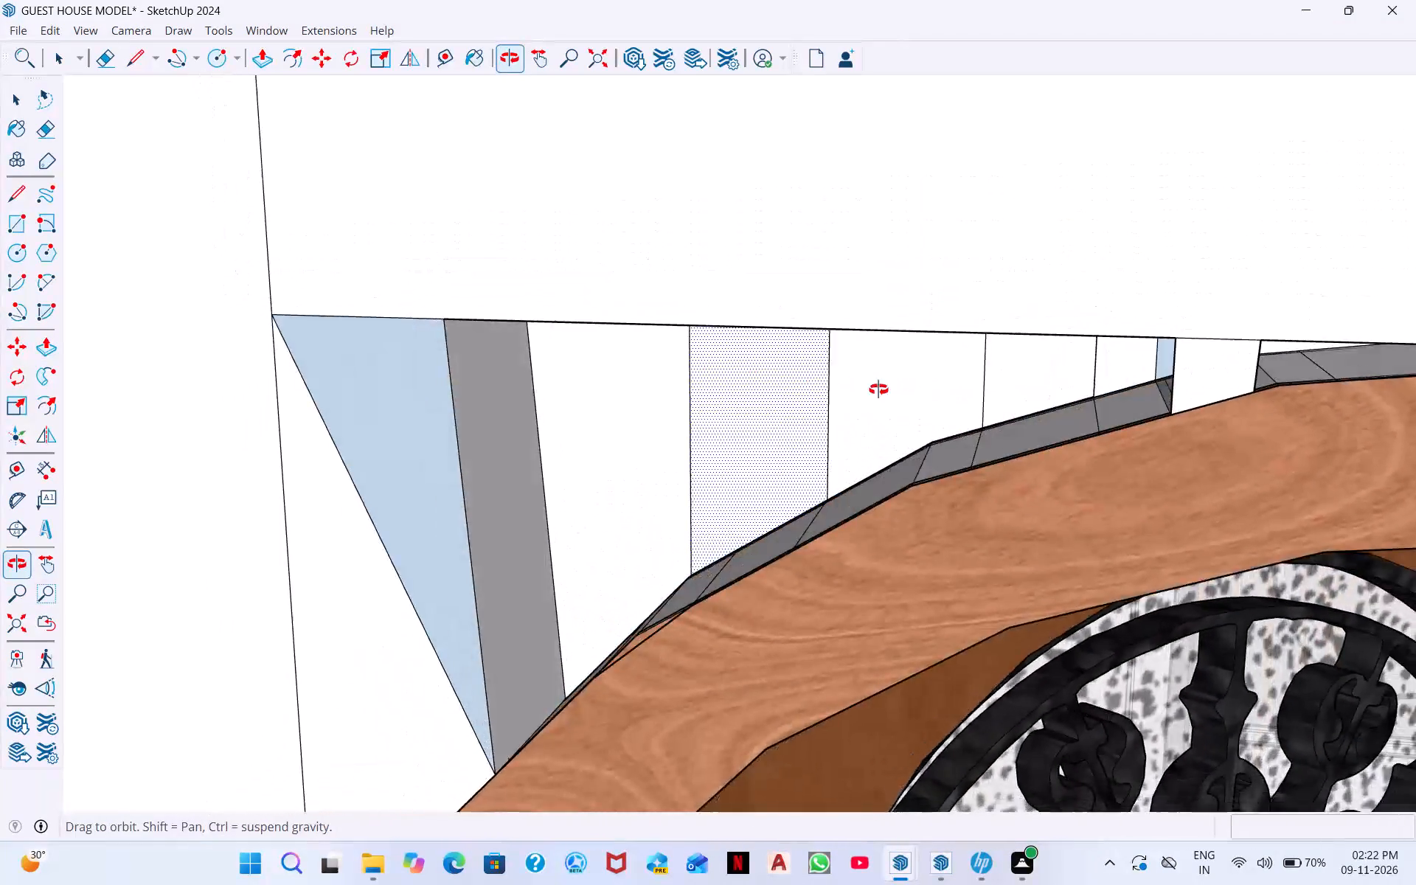
{"action": "middle_click_drag", "start_coordinate": [878, 389], "coordinate": [937, 406]}
{"action": "middle_click_drag", "start_coordinate": [804, 485], "coordinate": [749, 368]}
{"action": "scroll", "coordinate": [808, 369], "scroll_direction": "down", "scroll_amount": 7}
{"action": "middle_click_drag", "start_coordinate": [925, 407], "coordinate": [927, 403]}
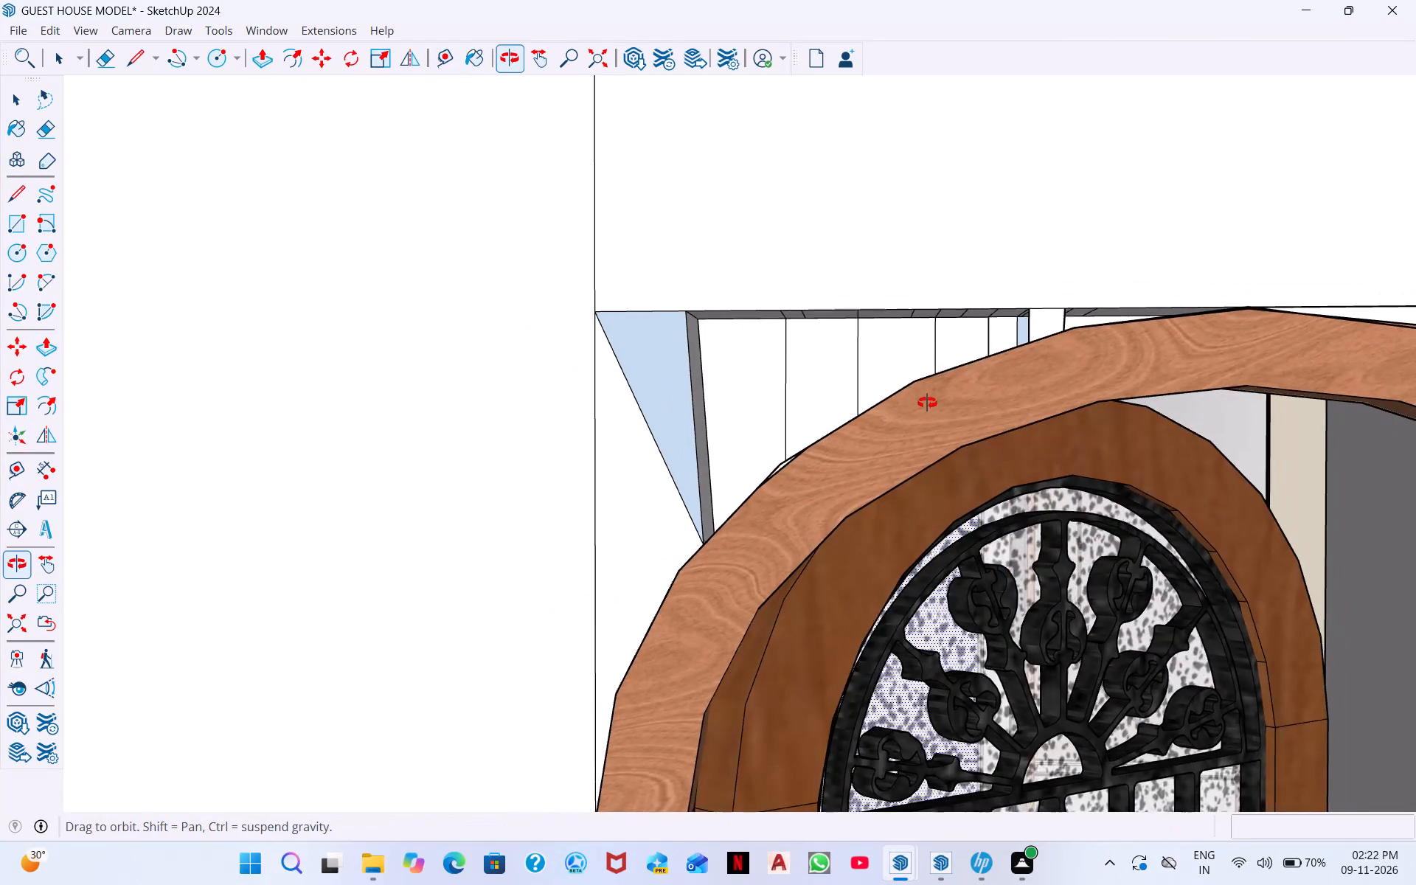
{"action": "middle_click_drag", "start_coordinate": [927, 403], "coordinate": [921, 360]}
{"action": "scroll", "coordinate": [1009, 296], "scroll_direction": "down", "scroll_amount": 1}
{"action": "middle_click_drag", "start_coordinate": [1009, 298], "coordinate": [999, 367]}
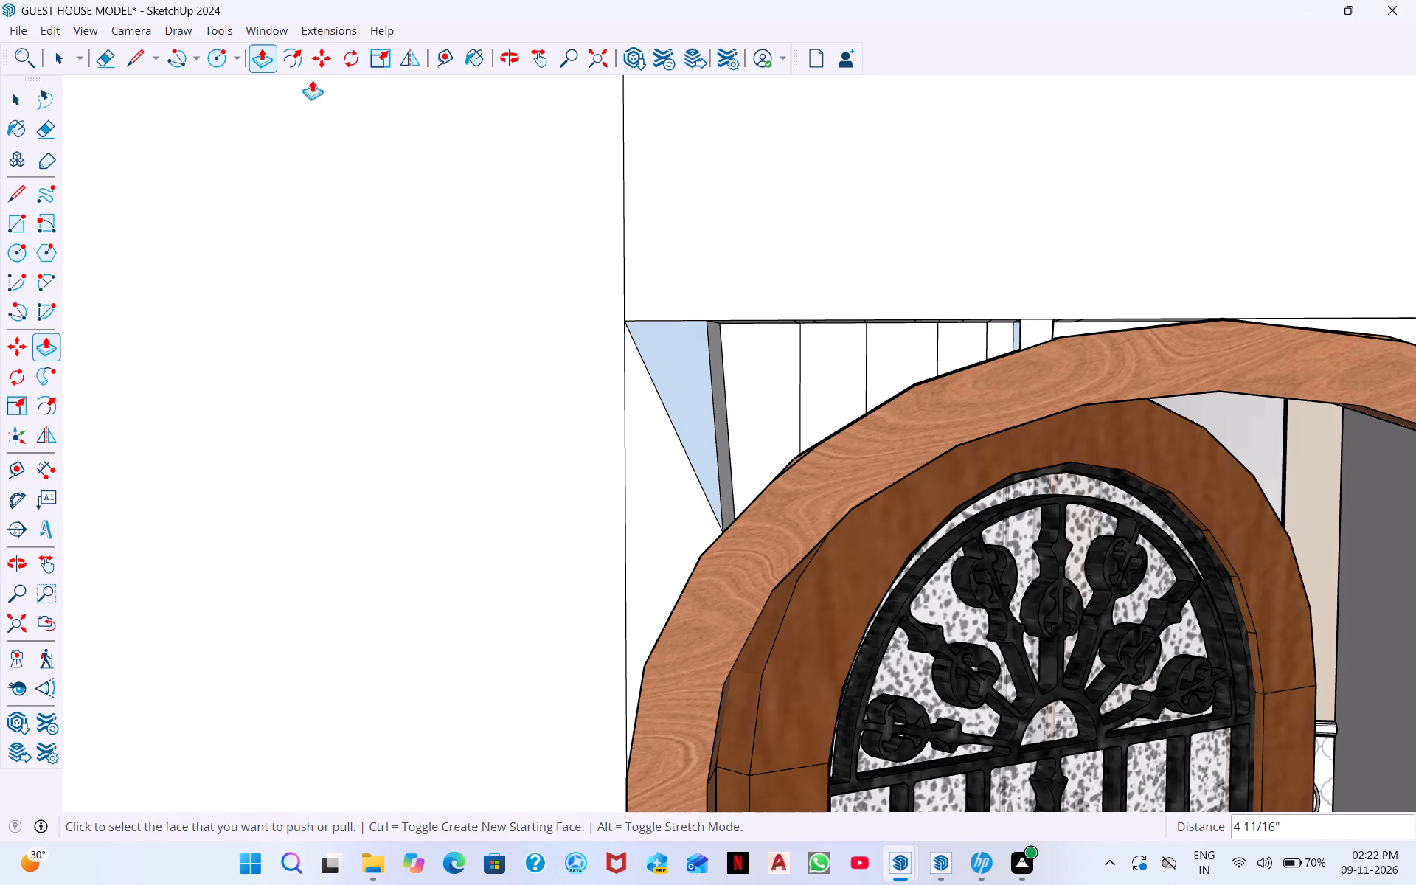
{"action": "middle_click_drag", "start_coordinate": [887, 326], "coordinate": [1120, 348]}
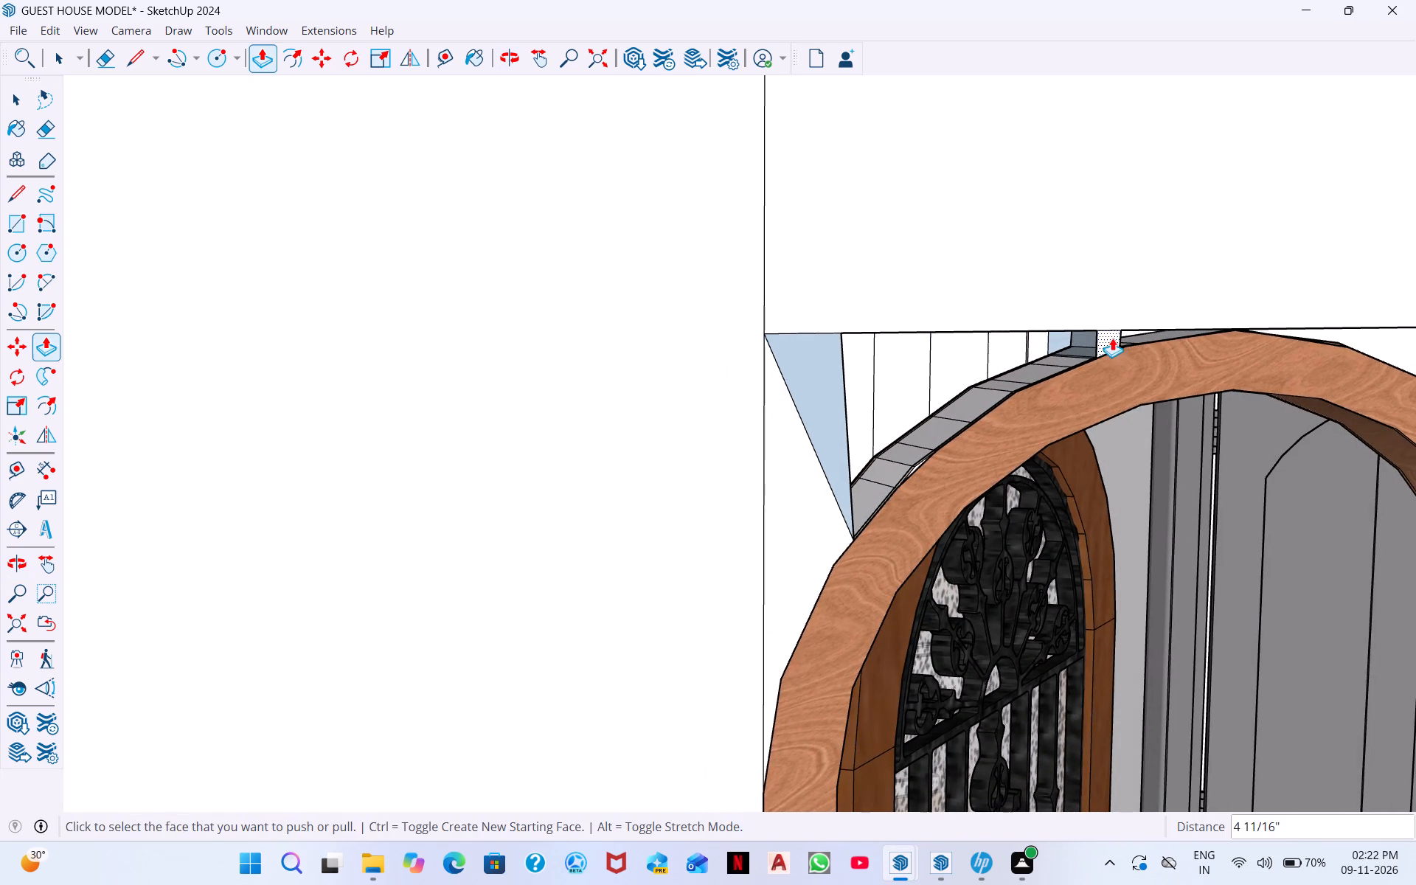
{"action": "middle_click_drag", "start_coordinate": [1046, 361], "coordinate": [827, 394]}
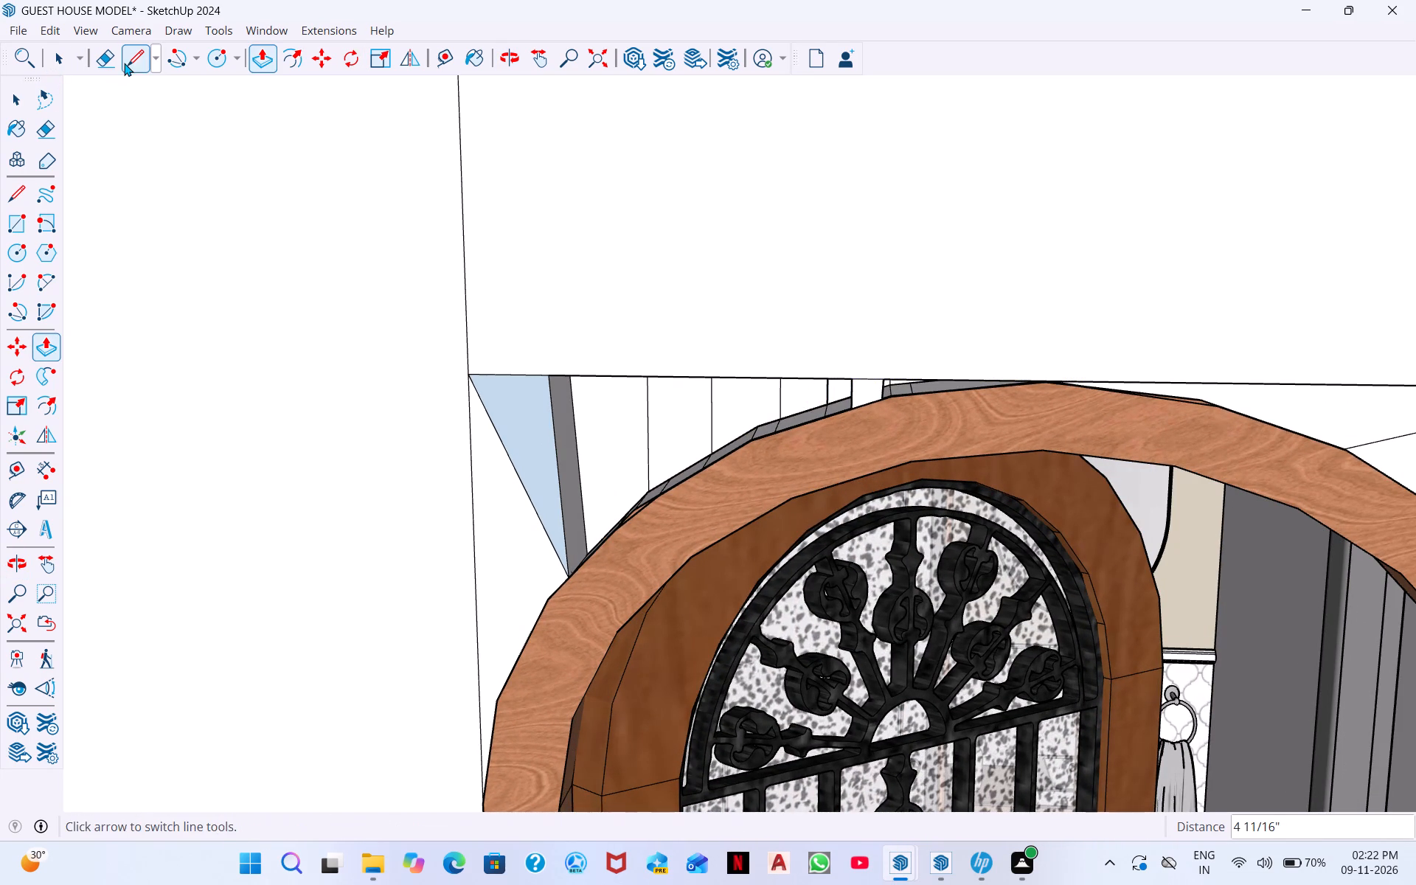
Draw two upright lines from the wall edge to the arched frame, one about 1 1/16" long near the crown, to close the recess.
{"action": "left_click", "coordinate": [130, 60]}
{"action": "scroll", "coordinate": [962, 416], "scroll_direction": "up", "scroll_amount": 3}
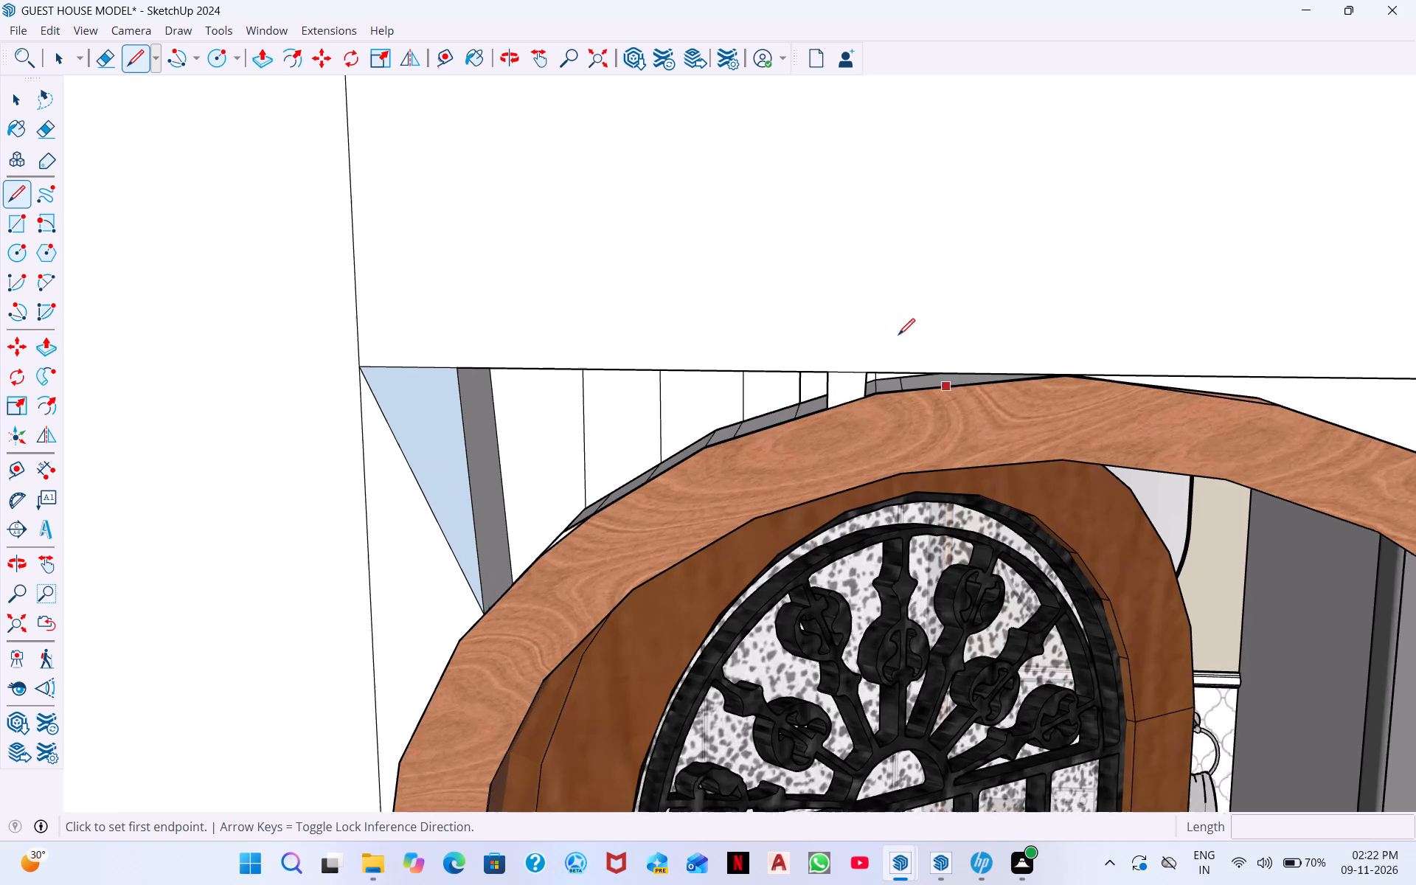
{"action": "scroll", "coordinate": [777, 346], "scroll_direction": "up", "scroll_amount": 4}
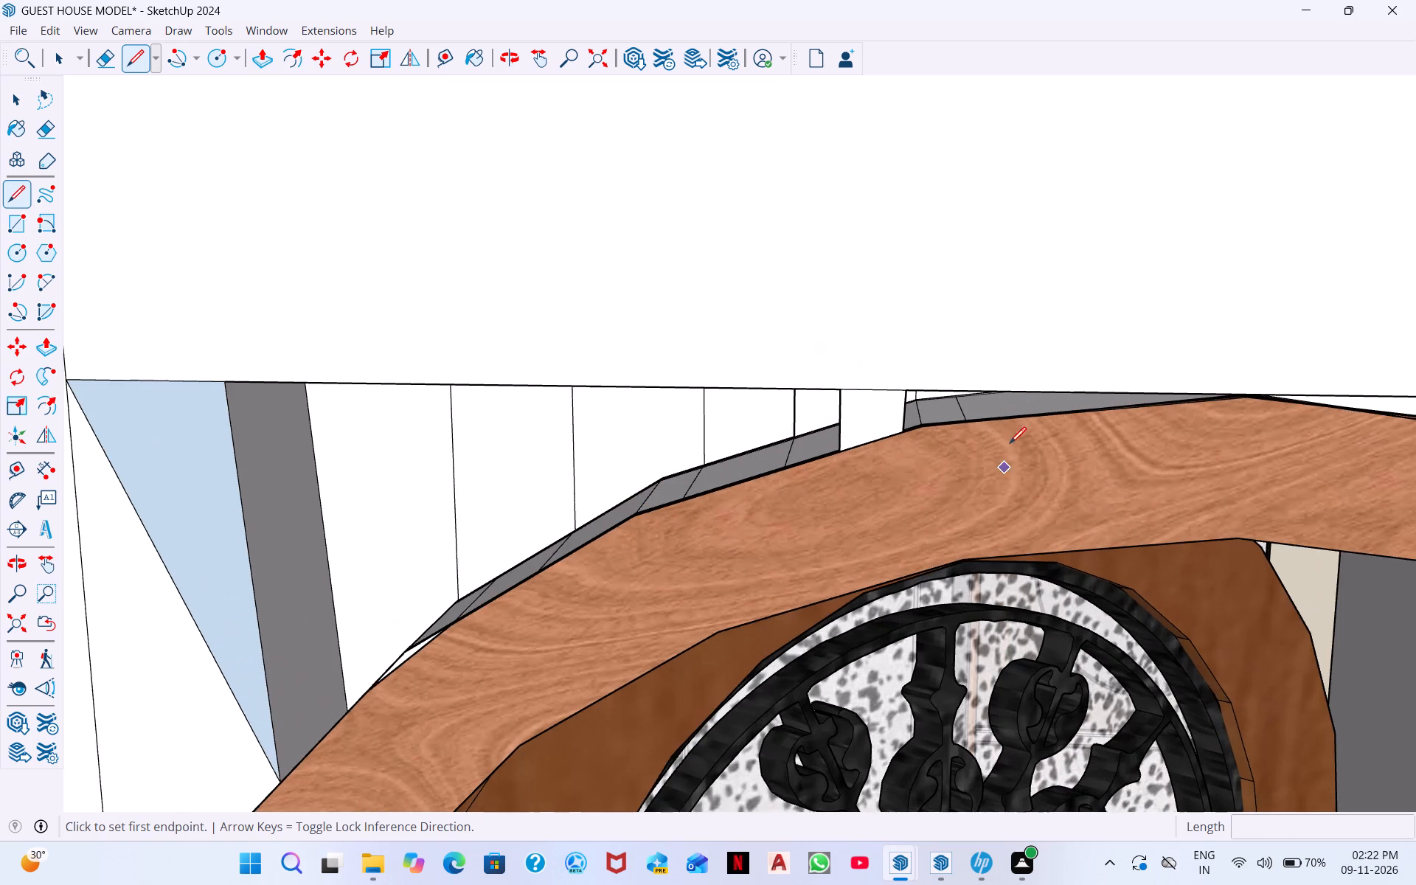
{"action": "middle_click_drag", "start_coordinate": [1010, 437], "coordinate": [937, 367]}
{"action": "left_click", "coordinate": [836, 319]}
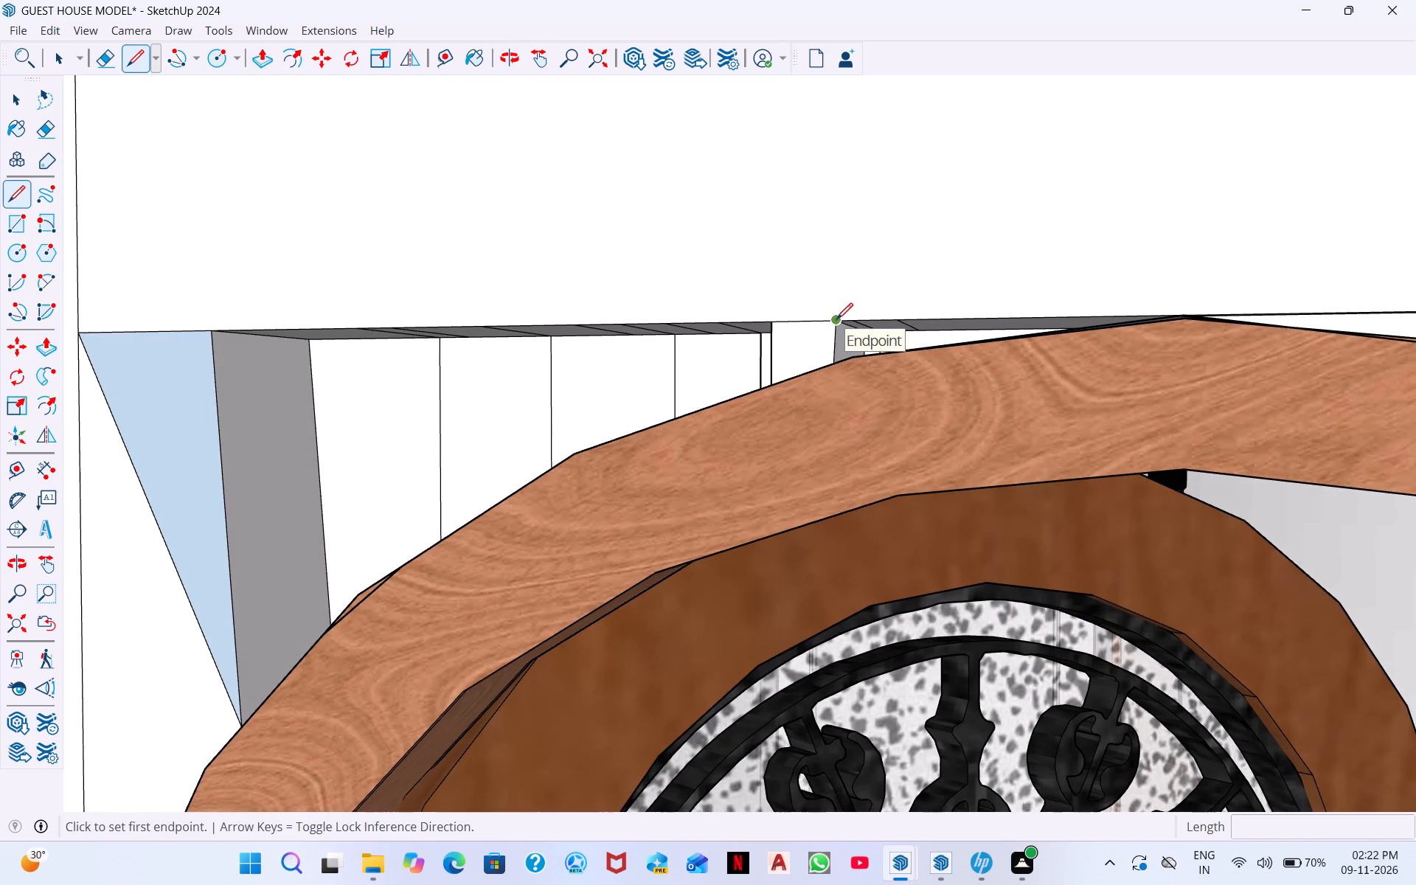
{"action": "left_click", "coordinate": [833, 364]}
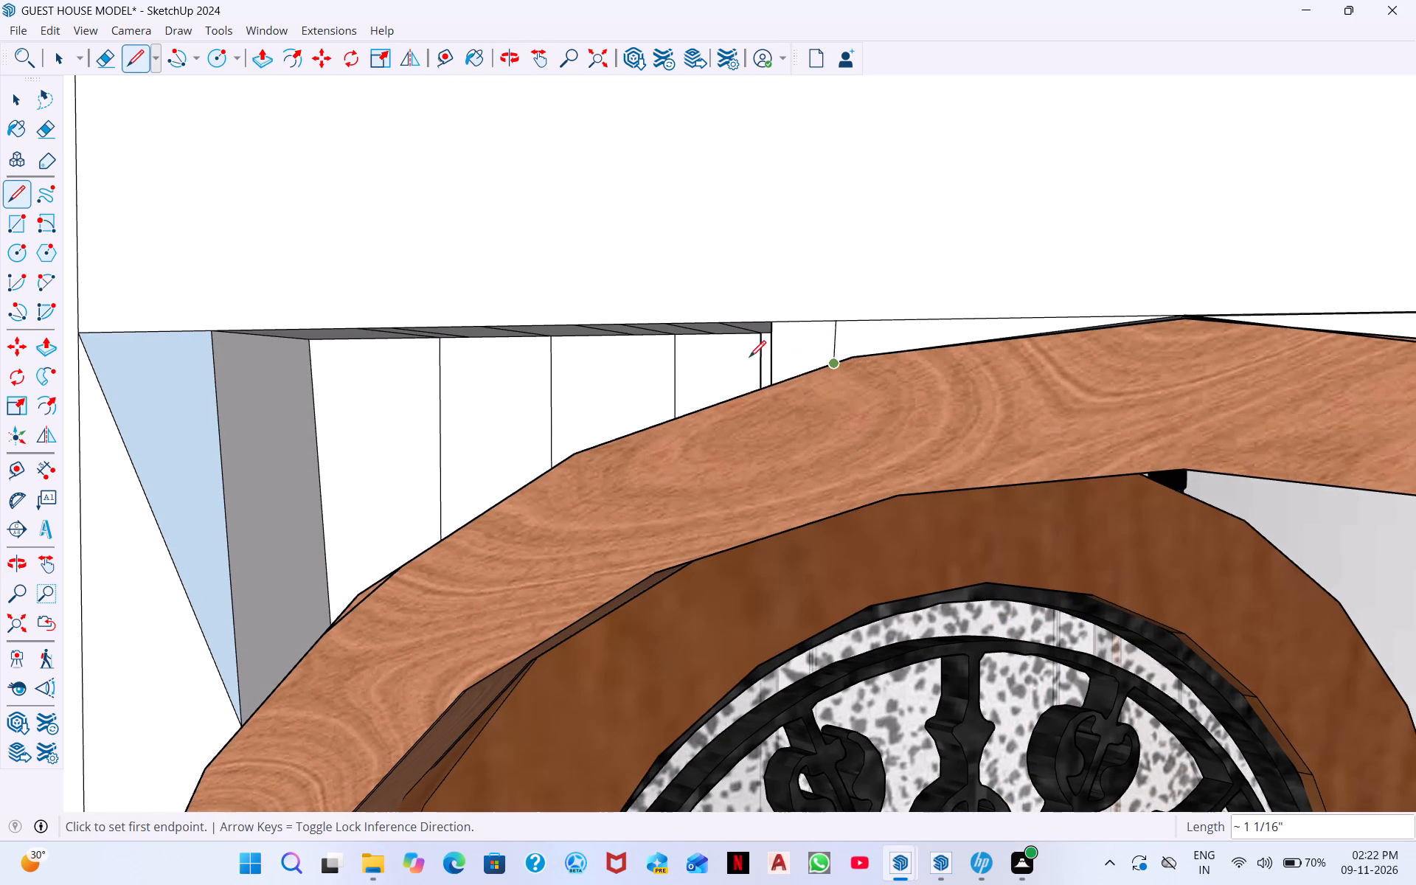
{"action": "left_click", "coordinate": [664, 324]}
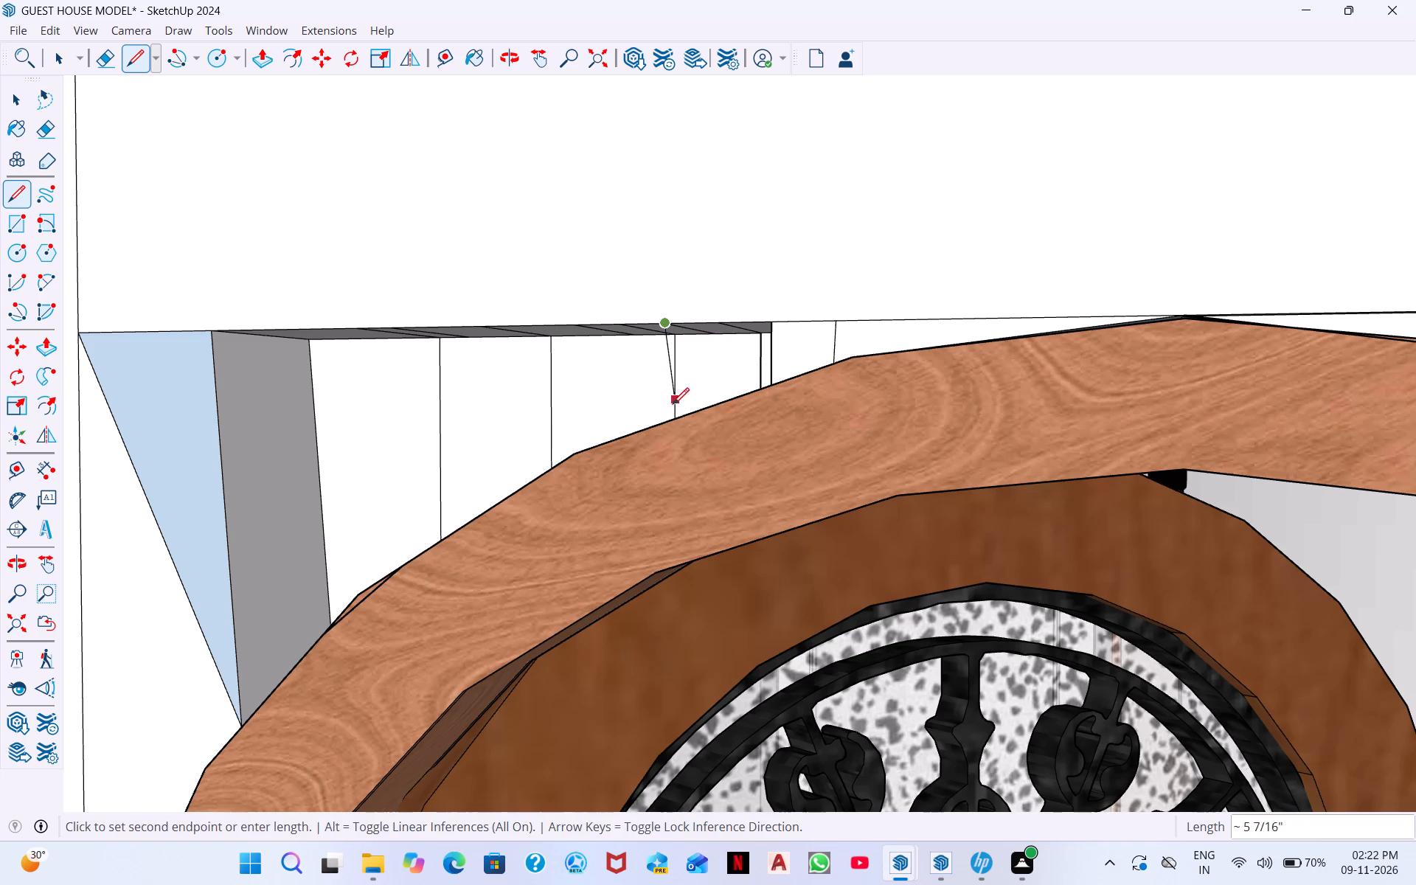
{"action": "left_click", "coordinate": [664, 420]}
{"action": "scroll", "coordinate": [529, 398], "scroll_direction": "down", "scroll_amount": 4}
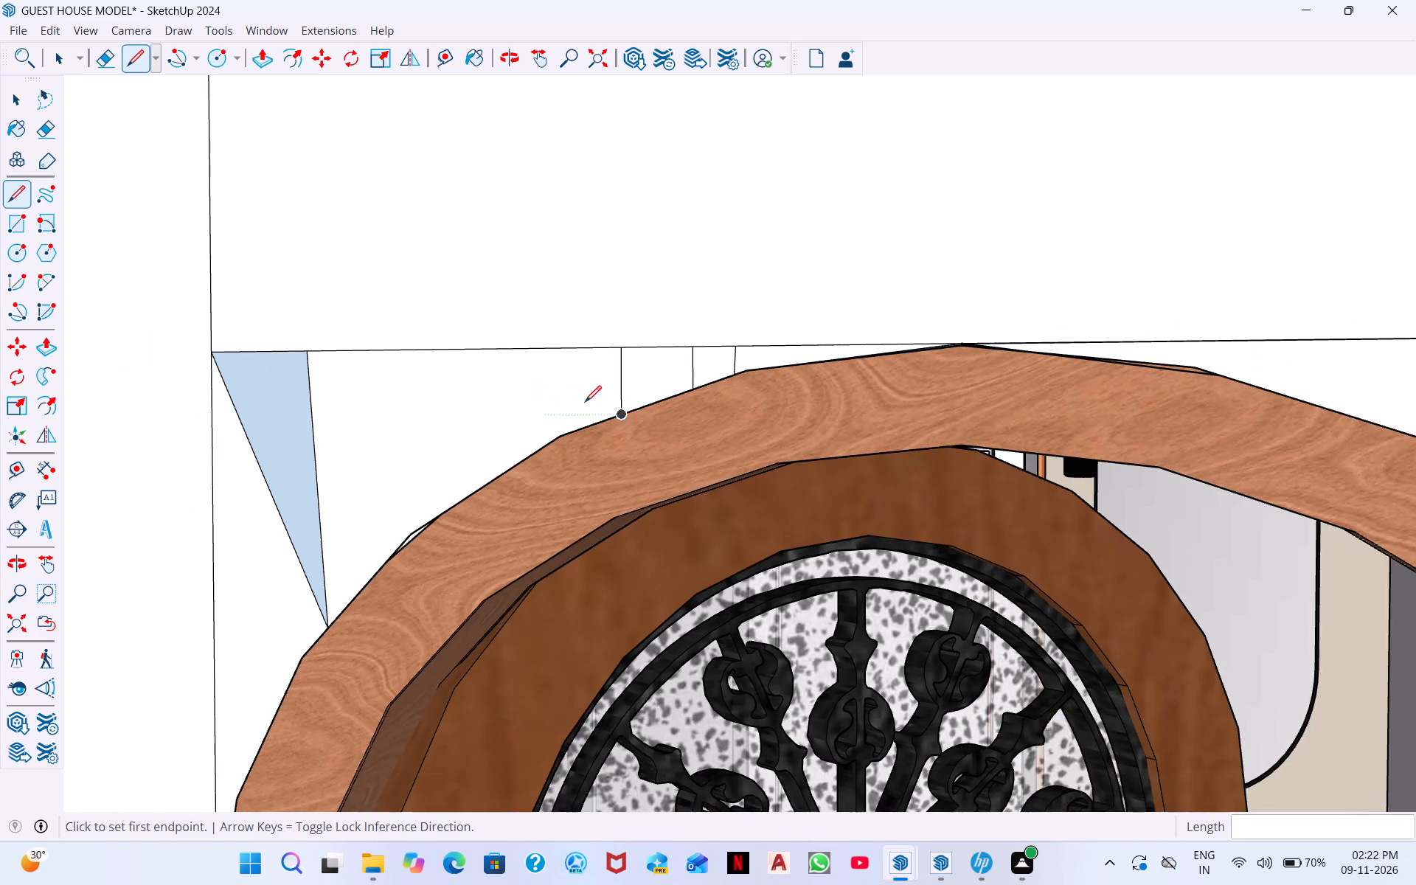
Draw three short lines, about 1 1/8", 2 1/4" and 3/16" long, around the small sliver on the arched frame's outer edge.
{"action": "scroll", "coordinate": [631, 398], "scroll_direction": "down", "scroll_amount": 3}
{"action": "scroll", "coordinate": [454, 506], "scroll_direction": "up", "scroll_amount": 9}
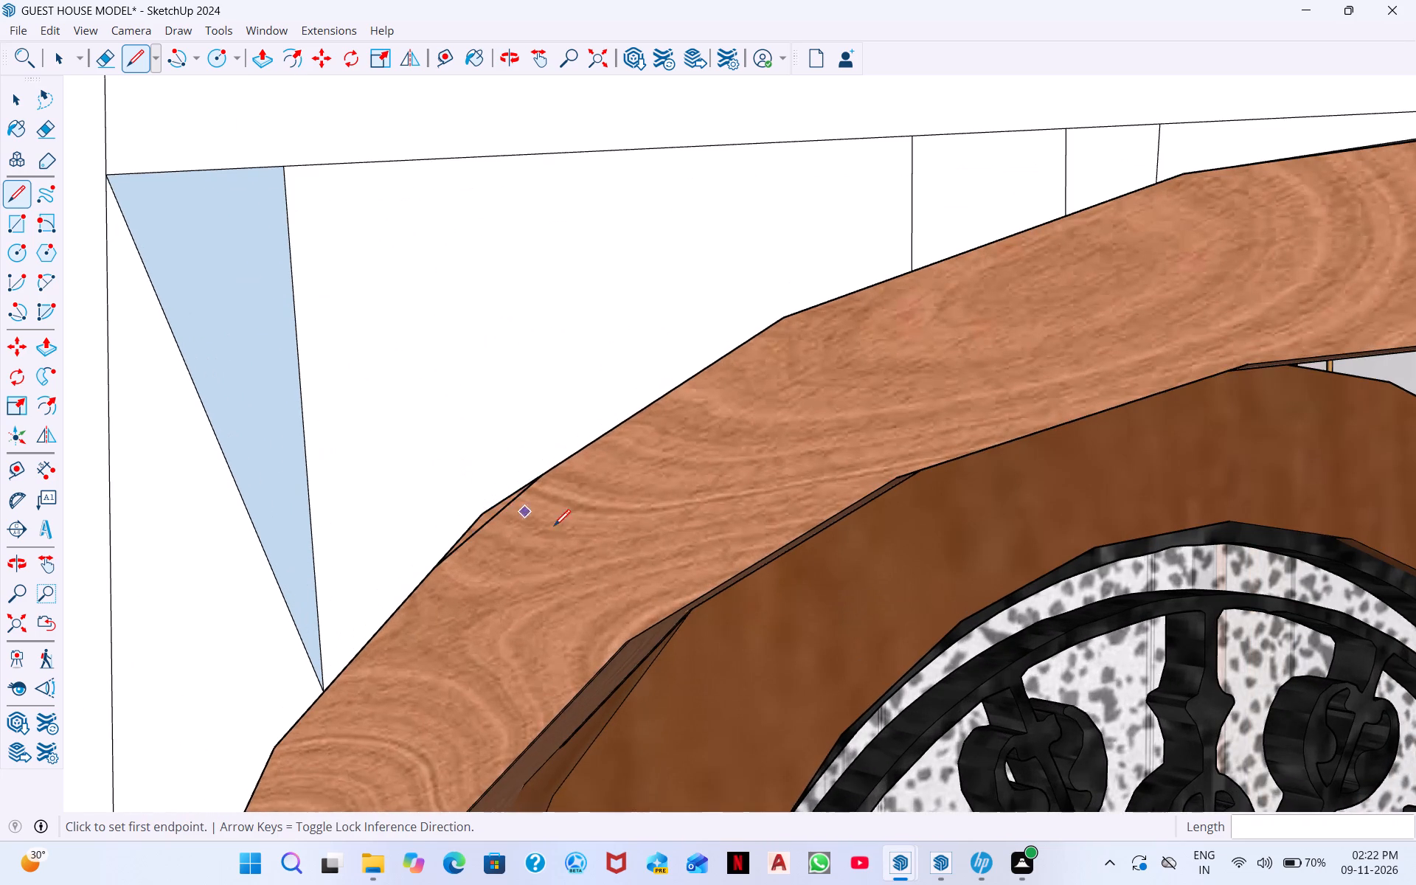
{"action": "middle_click_drag", "start_coordinate": [491, 505], "coordinate": [533, 575]}
{"action": "scroll", "coordinate": [528, 577], "scroll_direction": "down", "scroll_amount": 1}
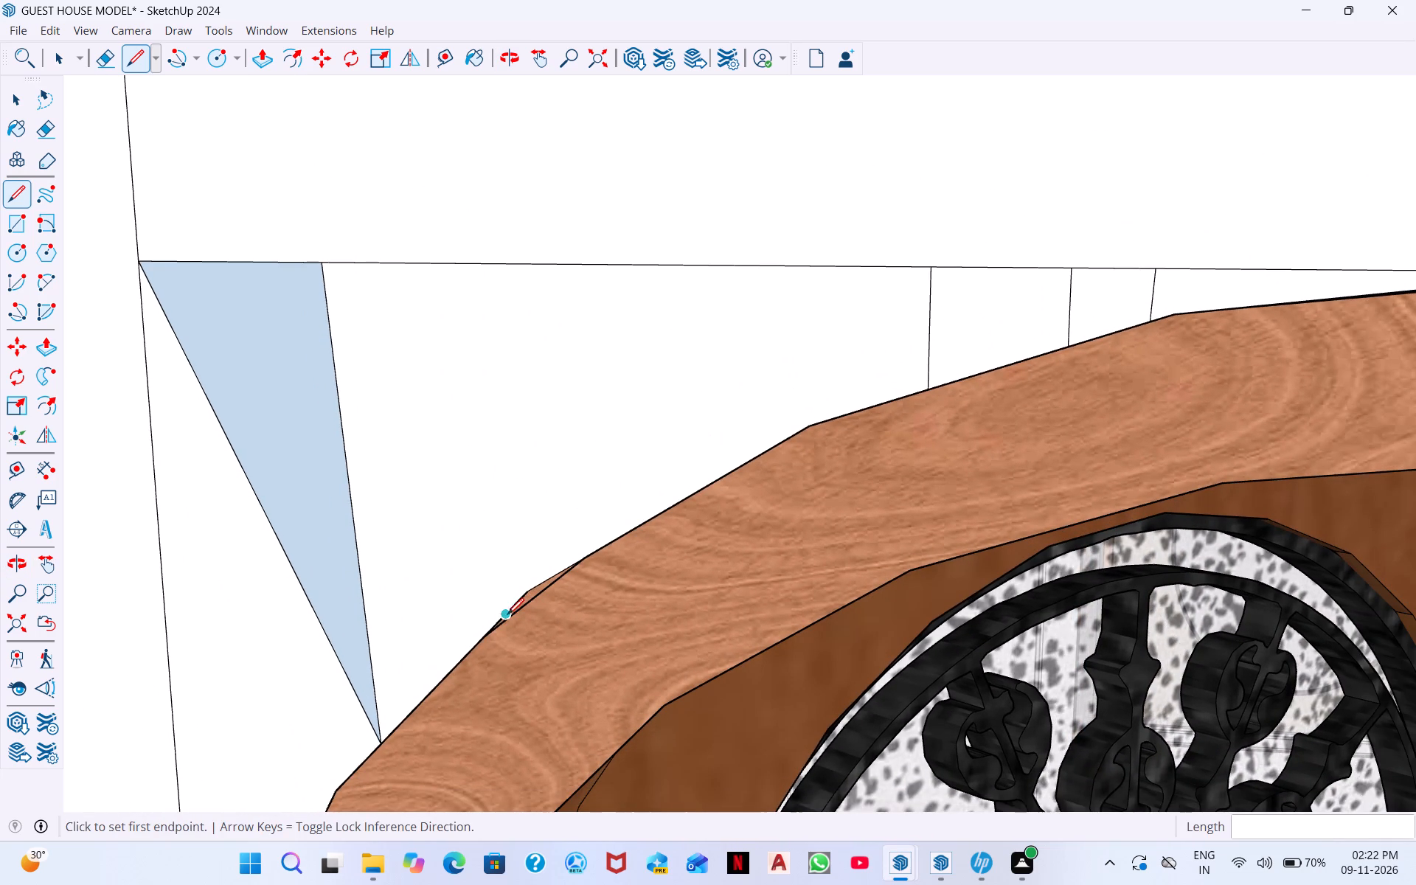
{"action": "left_click", "coordinate": [495, 627]}
{"action": "left_click", "coordinate": [523, 593]}
{"action": "left_click", "coordinate": [574, 569]}
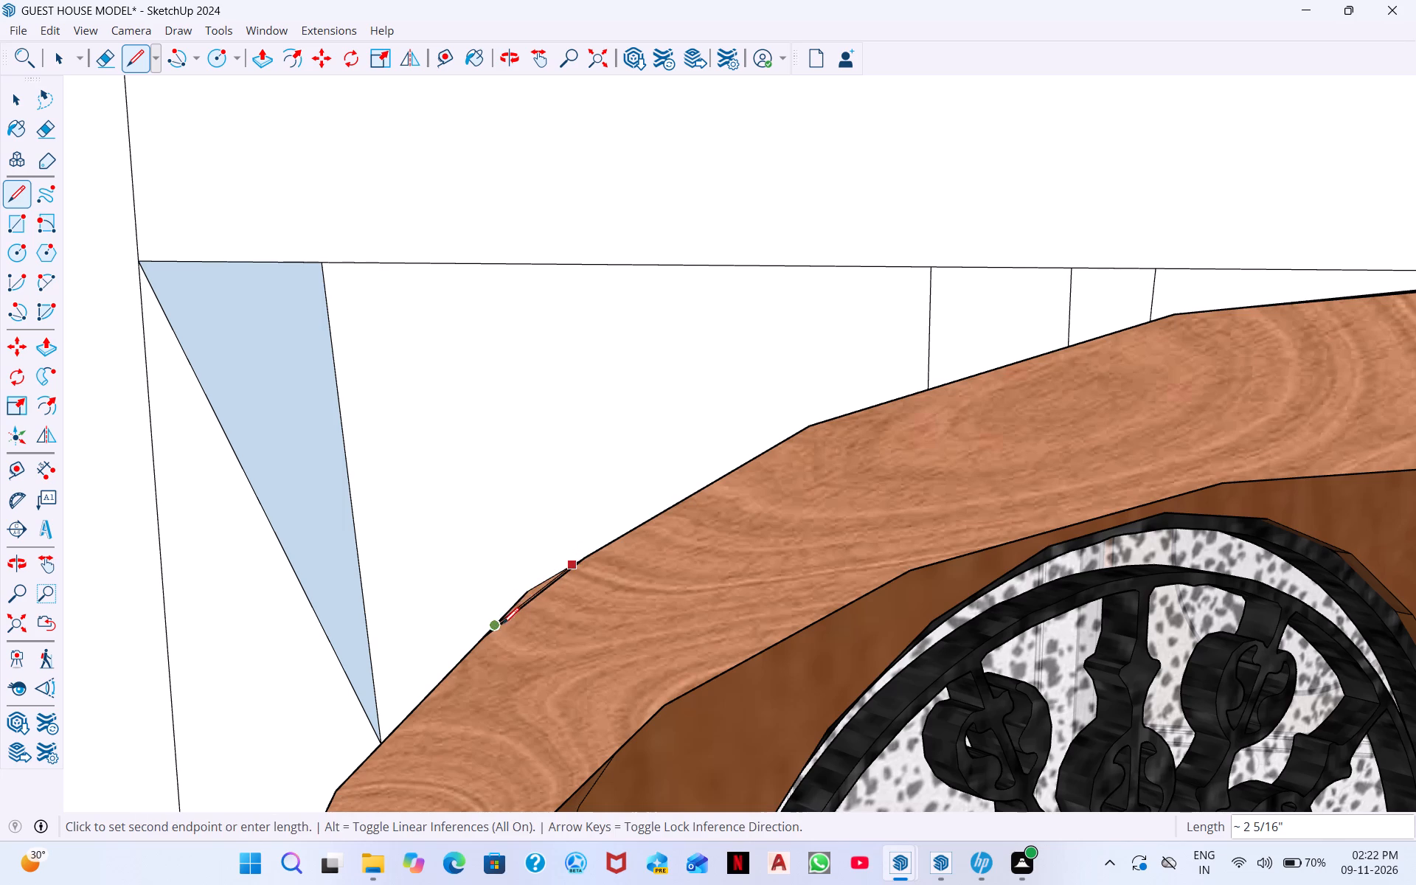
{"action": "left_click", "coordinate": [506, 624]}
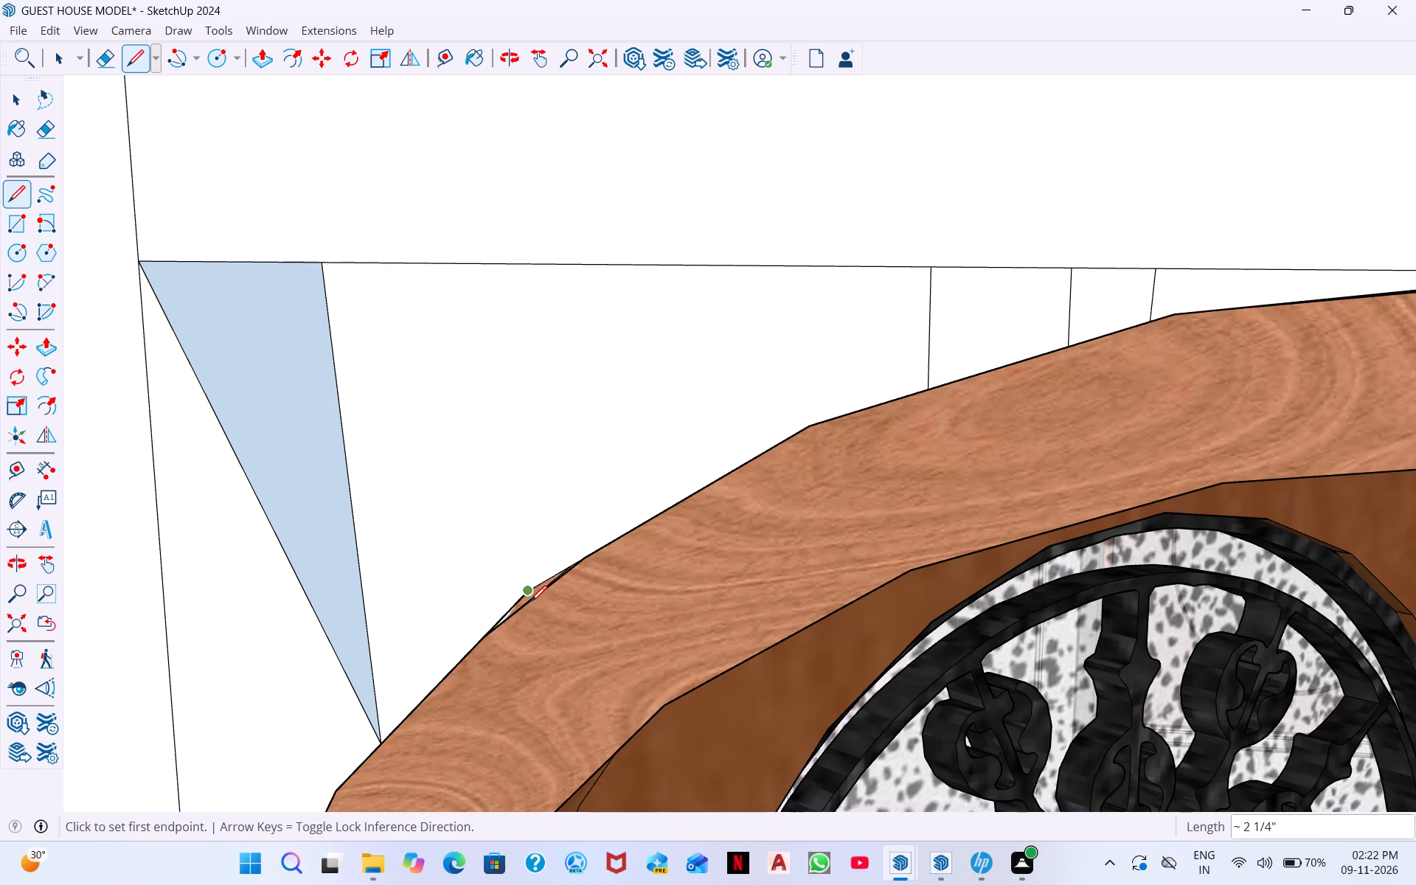
{"action": "left_click", "coordinate": [527, 603]}
{"action": "left_click", "coordinate": [530, 592]}
Draw a line about 2 11/16" long across the same sliver and a short one about 3/8" long at its peak.
{"action": "middle_click_drag", "start_coordinate": [538, 594], "coordinate": [634, 720]}
{"action": "scroll", "coordinate": [629, 697], "scroll_direction": "up", "scroll_amount": 9}
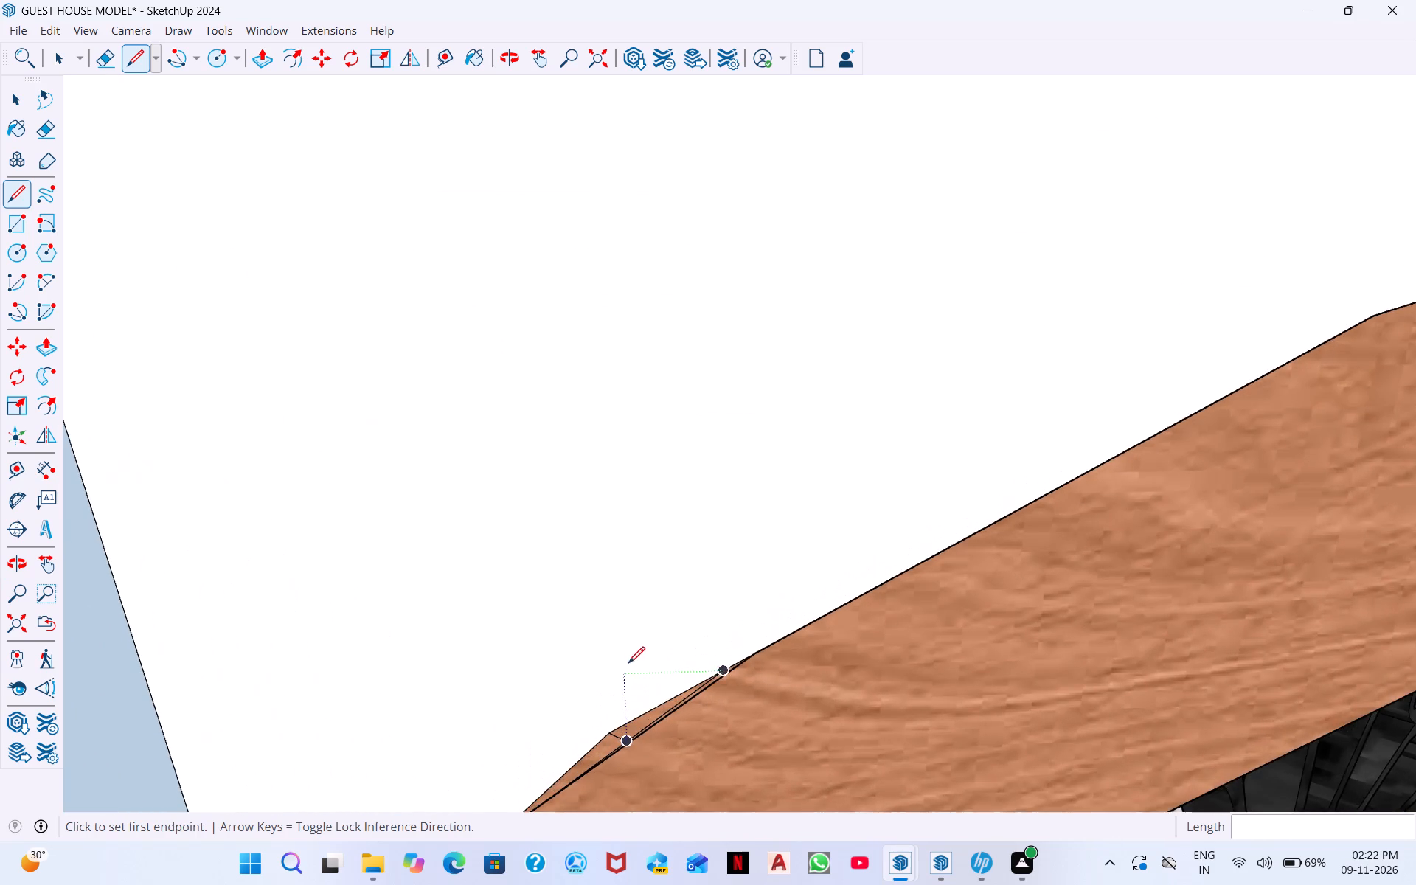
{"action": "middle_click_drag", "start_coordinate": [636, 720], "coordinate": [695, 796]}
{"action": "middle_click_drag", "start_coordinate": [693, 796], "coordinate": [563, 549]}
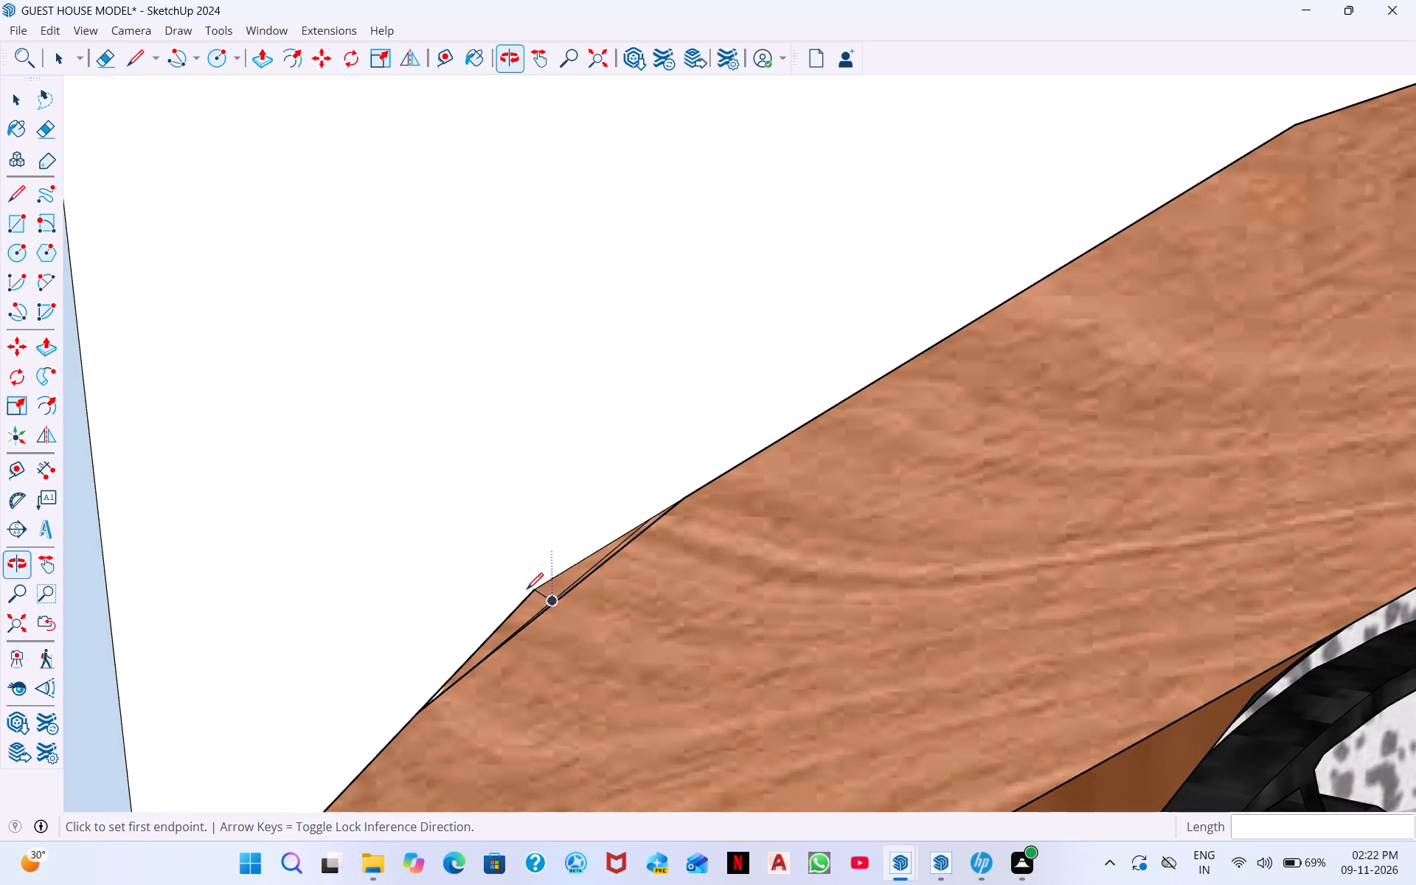
{"action": "scroll", "coordinate": [459, 645], "scroll_direction": "up", "scroll_amount": 4}
{"action": "middle_click_drag", "start_coordinate": [543, 659], "coordinate": [509, 553]}
{"action": "scroll", "coordinate": [507, 544], "scroll_direction": "up", "scroll_amount": 2}
{"action": "scroll", "coordinate": [521, 550], "scroll_direction": "down", "scroll_amount": 4}
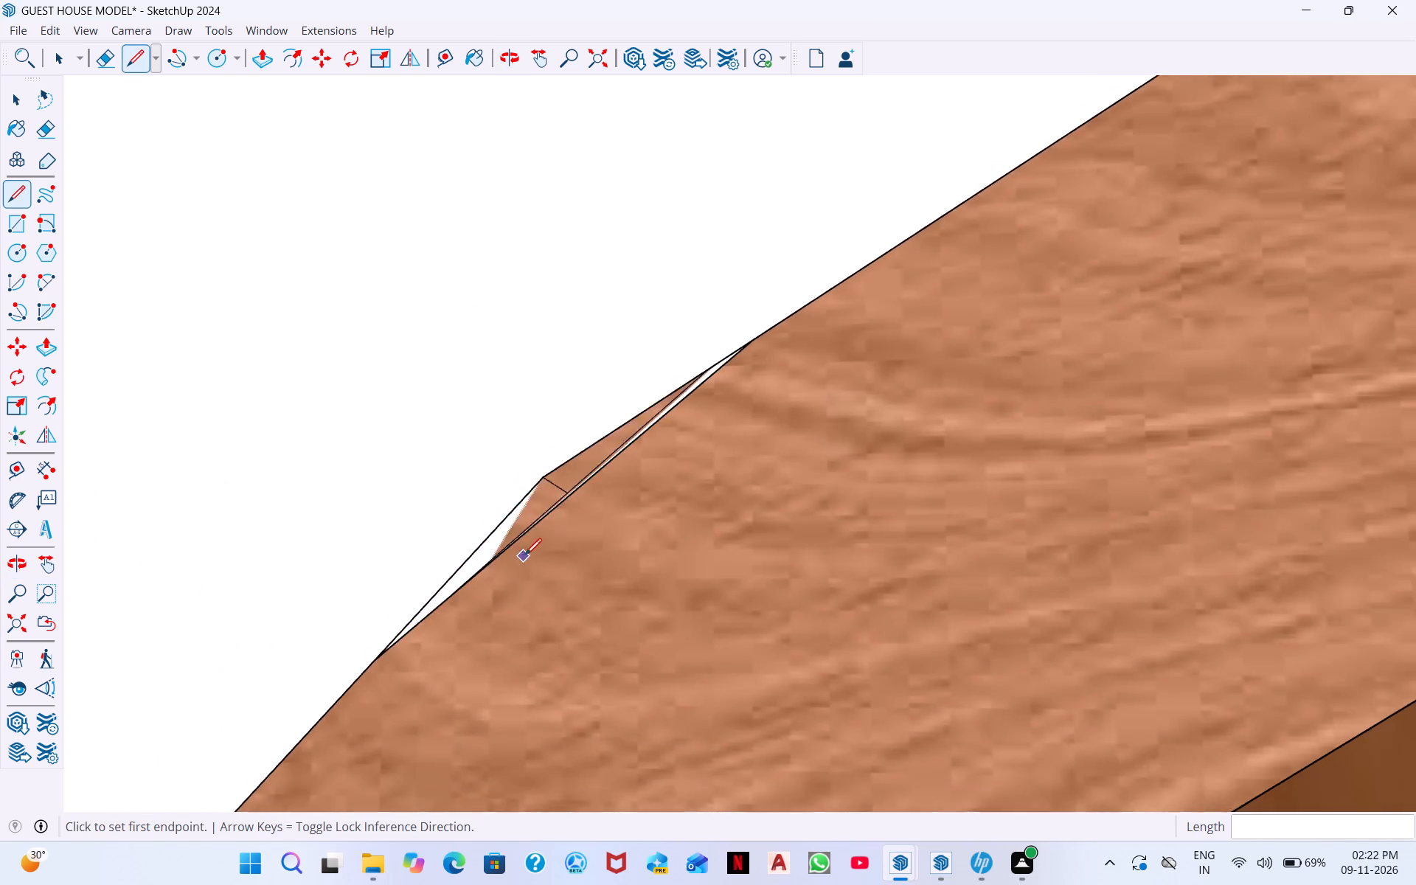
{"action": "scroll", "coordinate": [525, 555], "scroll_direction": "down", "scroll_amount": 4}
{"action": "middle_click_drag", "start_coordinate": [537, 563], "coordinate": [468, 591]}
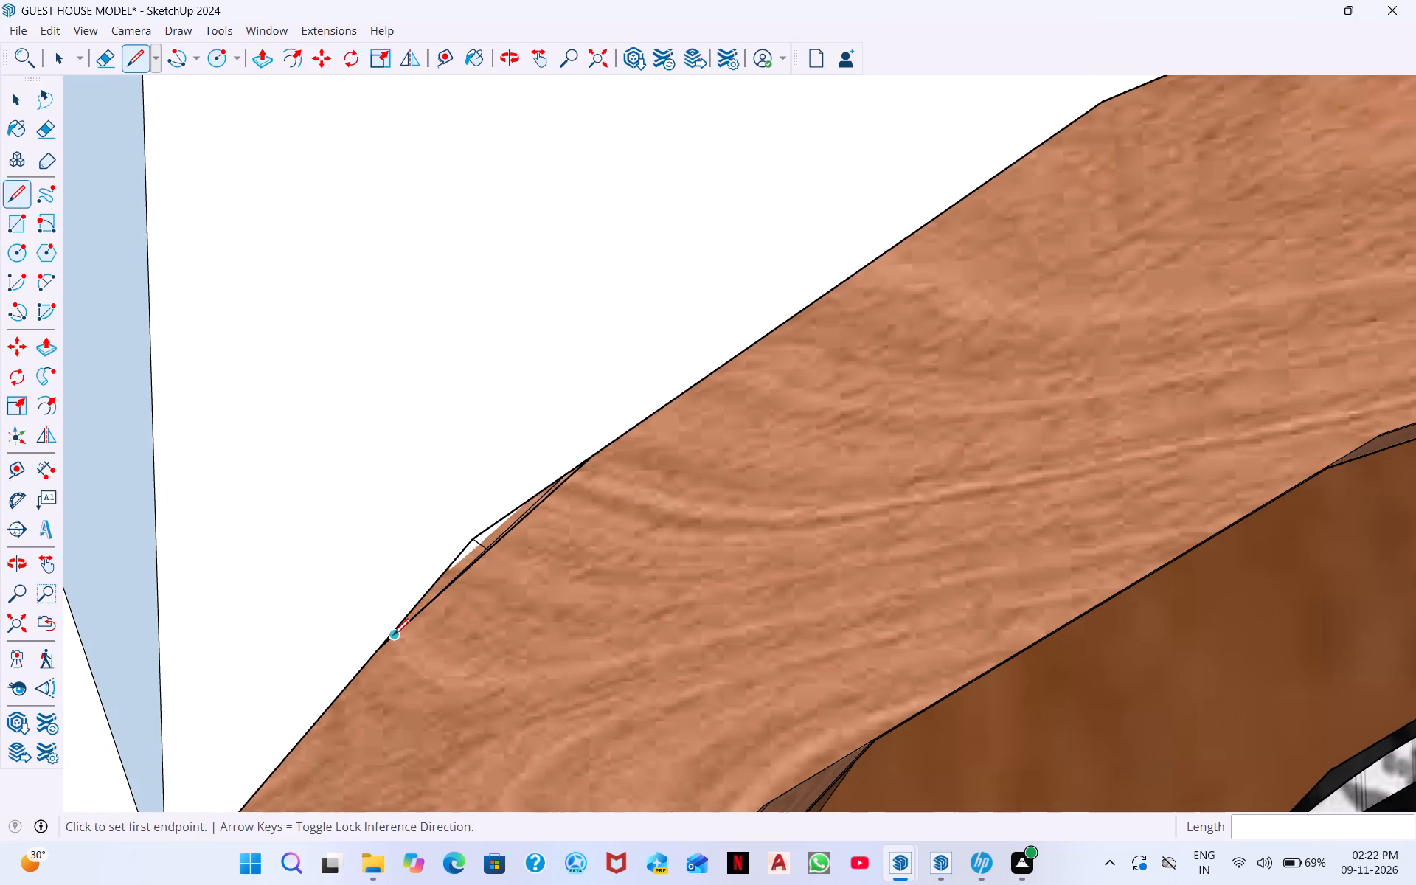
{"action": "left_click_drag", "start_coordinate": [393, 635], "coordinate": [400, 619]}
{"action": "left_click", "coordinate": [577, 471]}
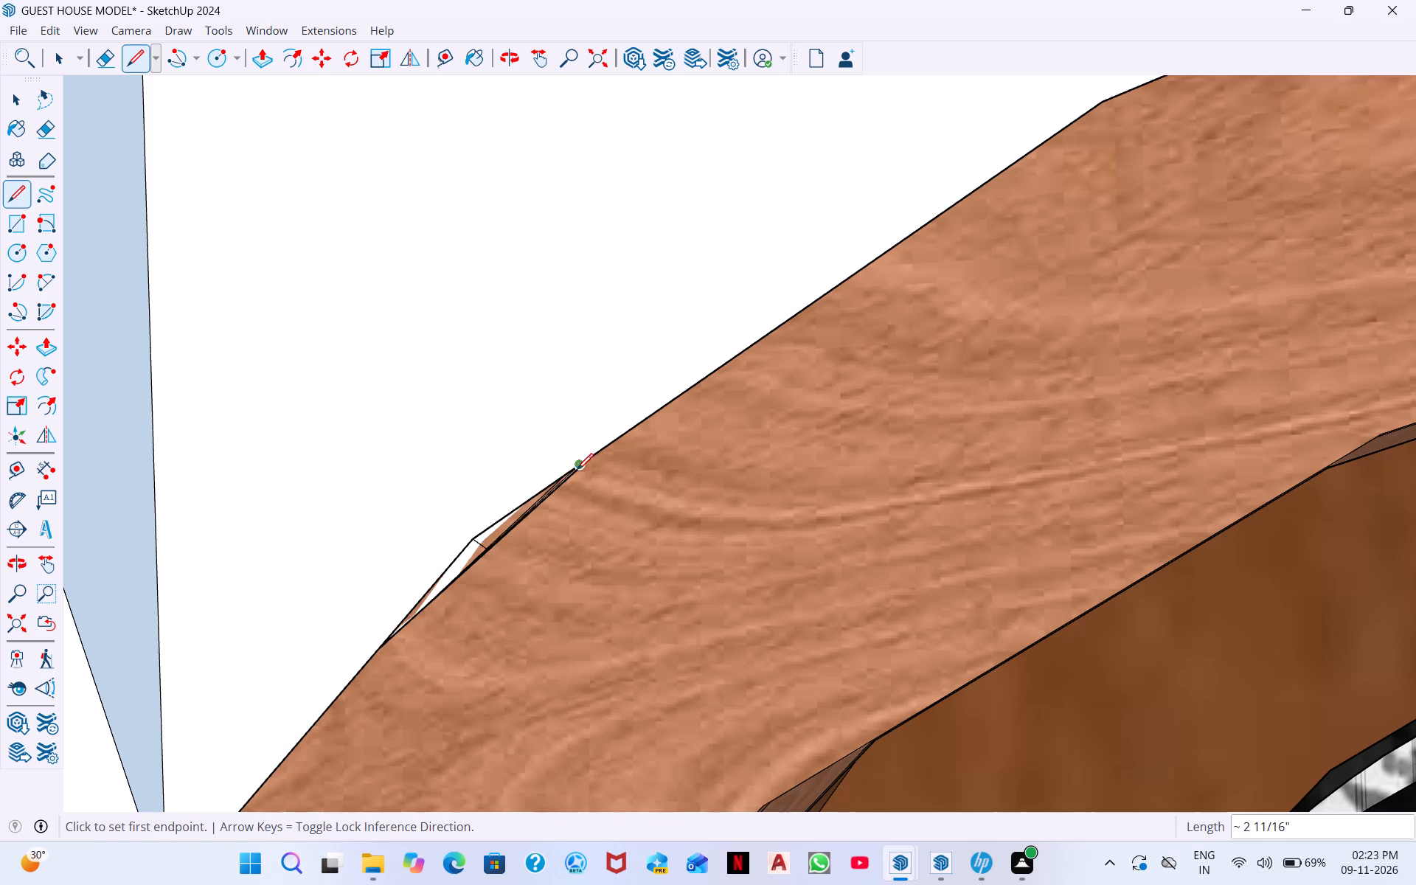
{"action": "left_click", "coordinate": [505, 519]}
{"action": "left_click", "coordinate": [491, 543]}
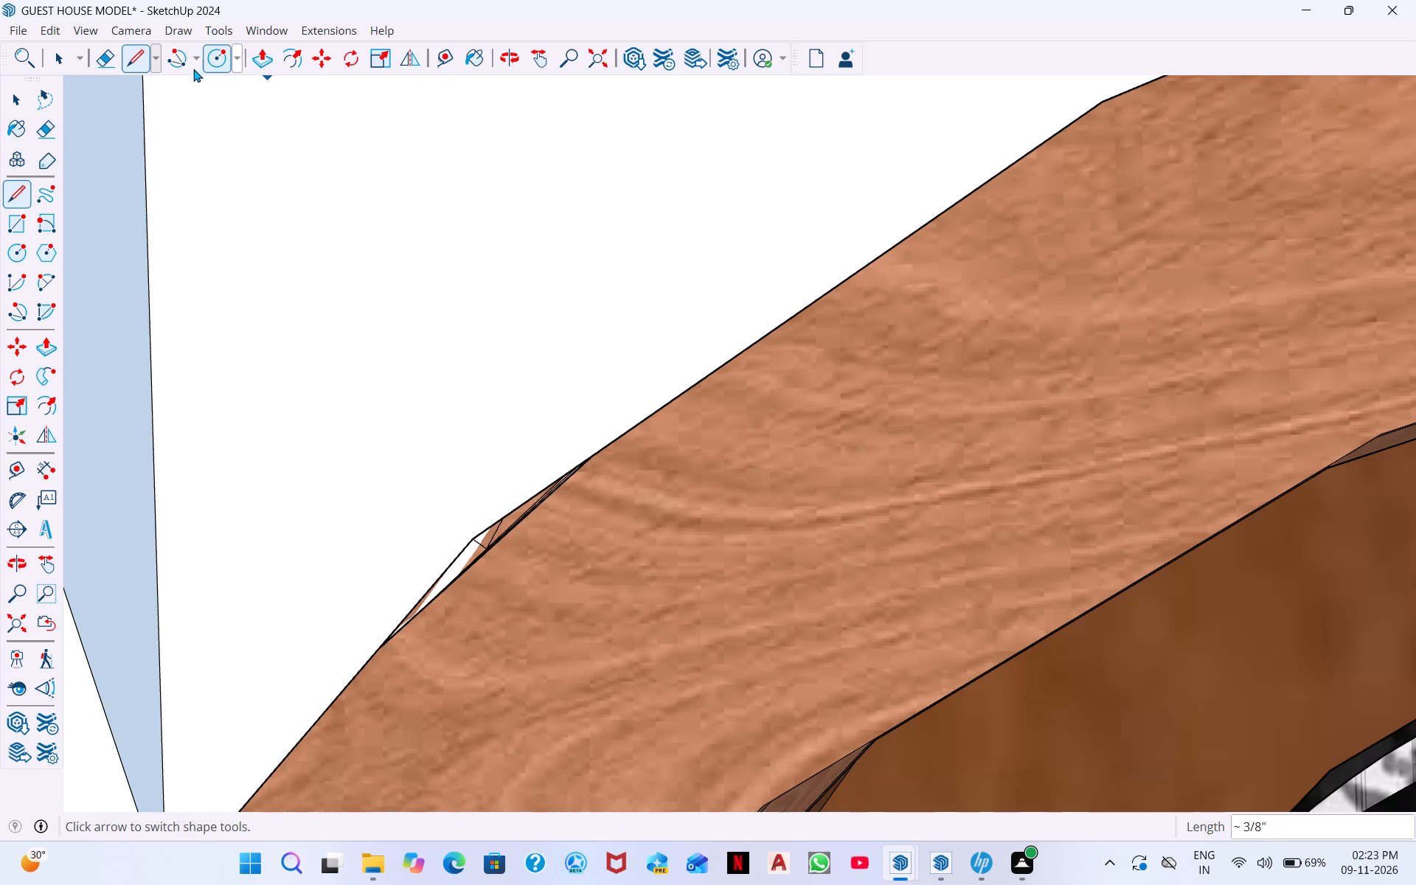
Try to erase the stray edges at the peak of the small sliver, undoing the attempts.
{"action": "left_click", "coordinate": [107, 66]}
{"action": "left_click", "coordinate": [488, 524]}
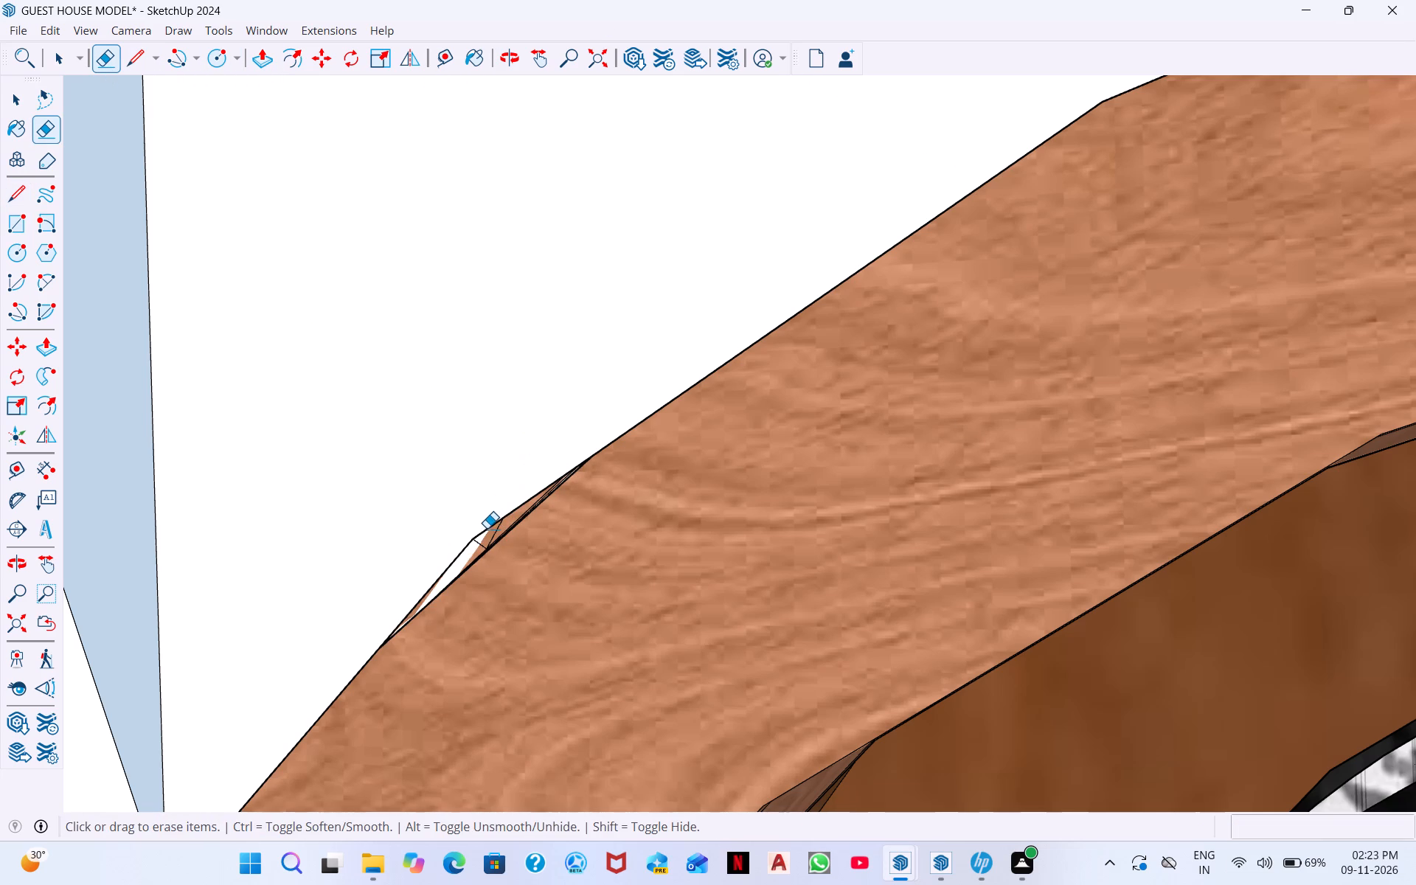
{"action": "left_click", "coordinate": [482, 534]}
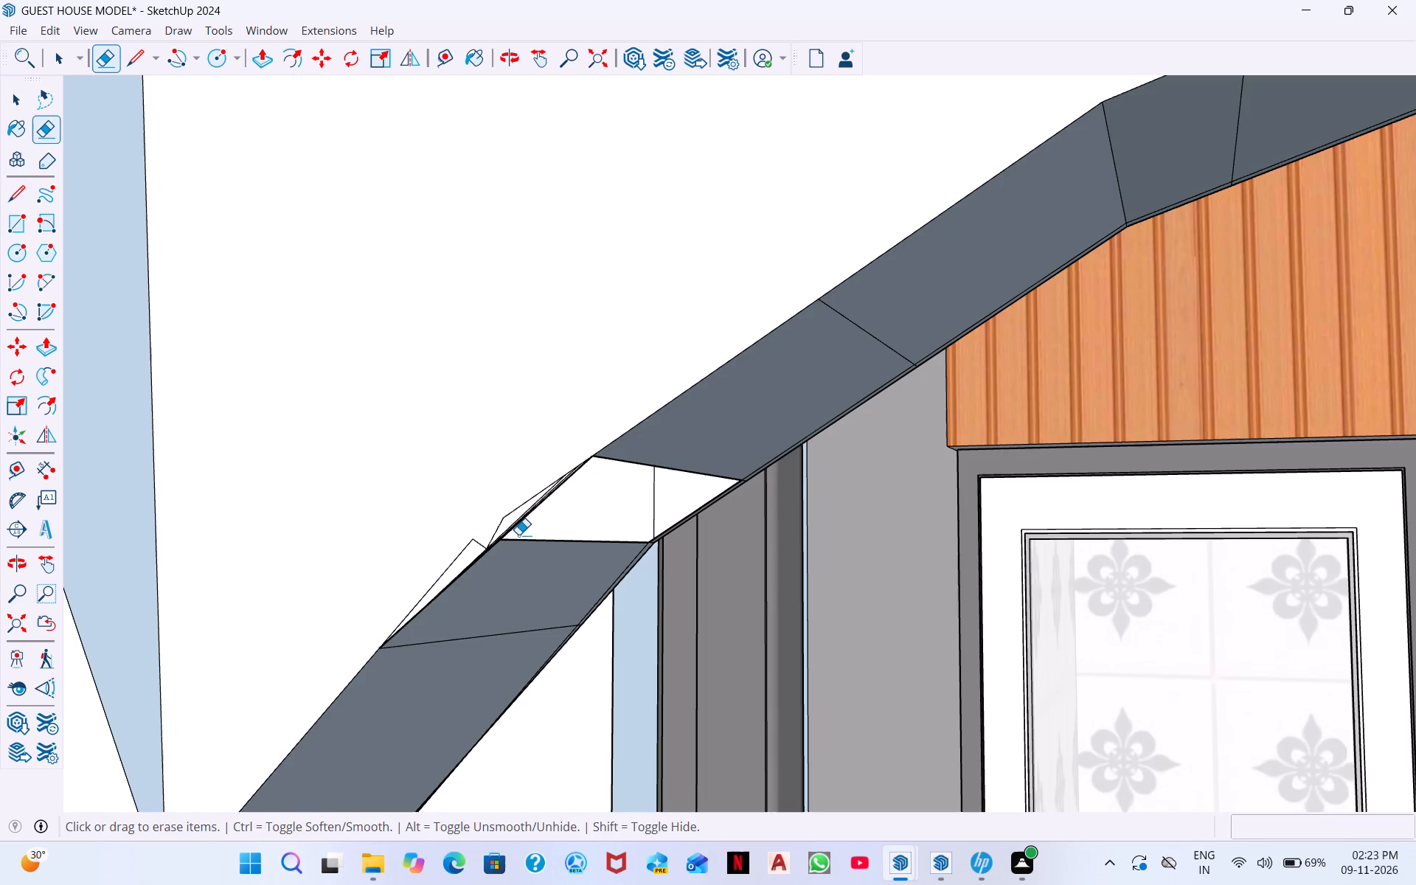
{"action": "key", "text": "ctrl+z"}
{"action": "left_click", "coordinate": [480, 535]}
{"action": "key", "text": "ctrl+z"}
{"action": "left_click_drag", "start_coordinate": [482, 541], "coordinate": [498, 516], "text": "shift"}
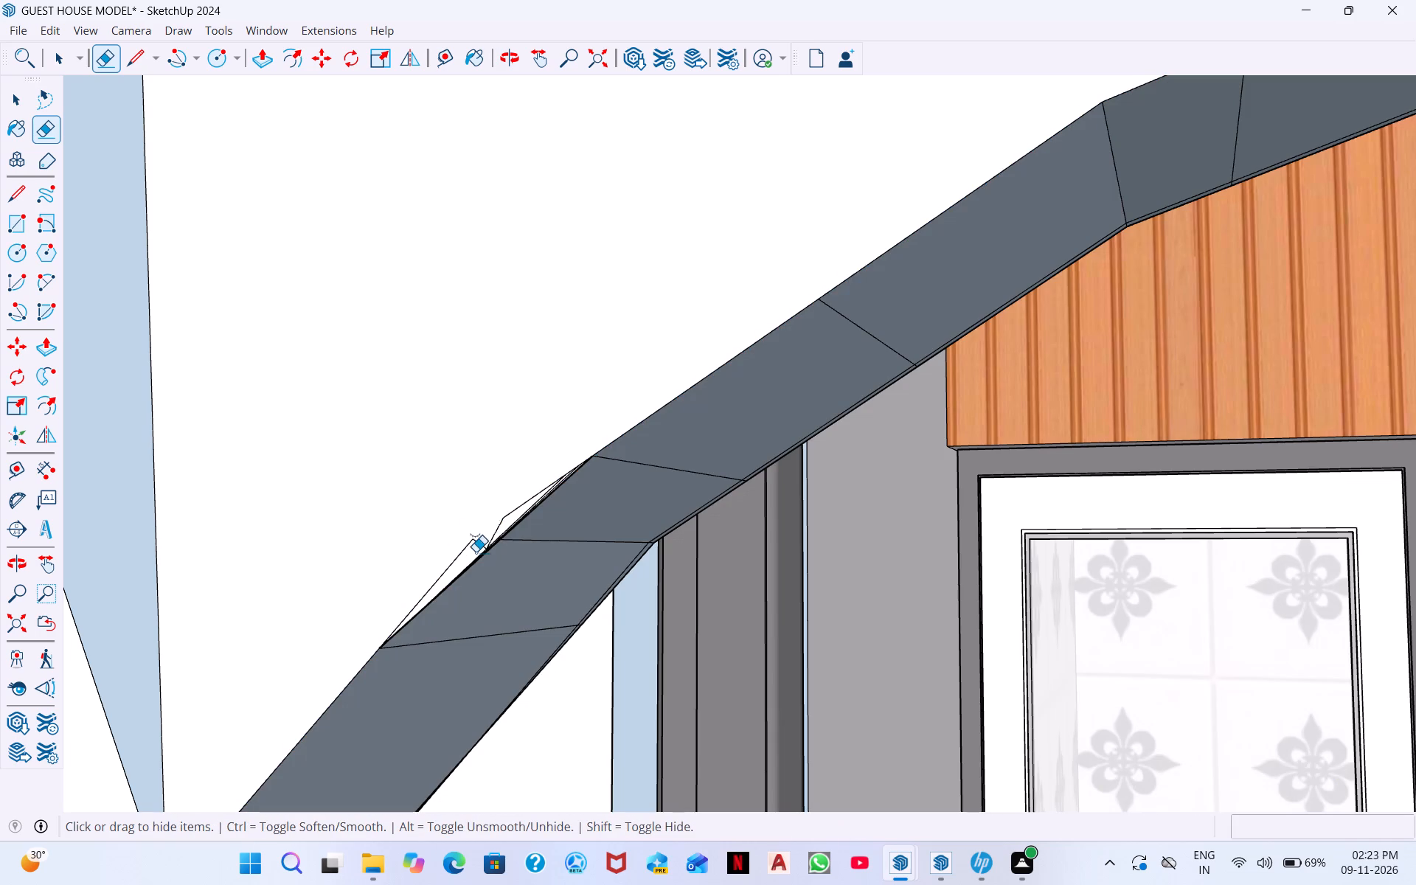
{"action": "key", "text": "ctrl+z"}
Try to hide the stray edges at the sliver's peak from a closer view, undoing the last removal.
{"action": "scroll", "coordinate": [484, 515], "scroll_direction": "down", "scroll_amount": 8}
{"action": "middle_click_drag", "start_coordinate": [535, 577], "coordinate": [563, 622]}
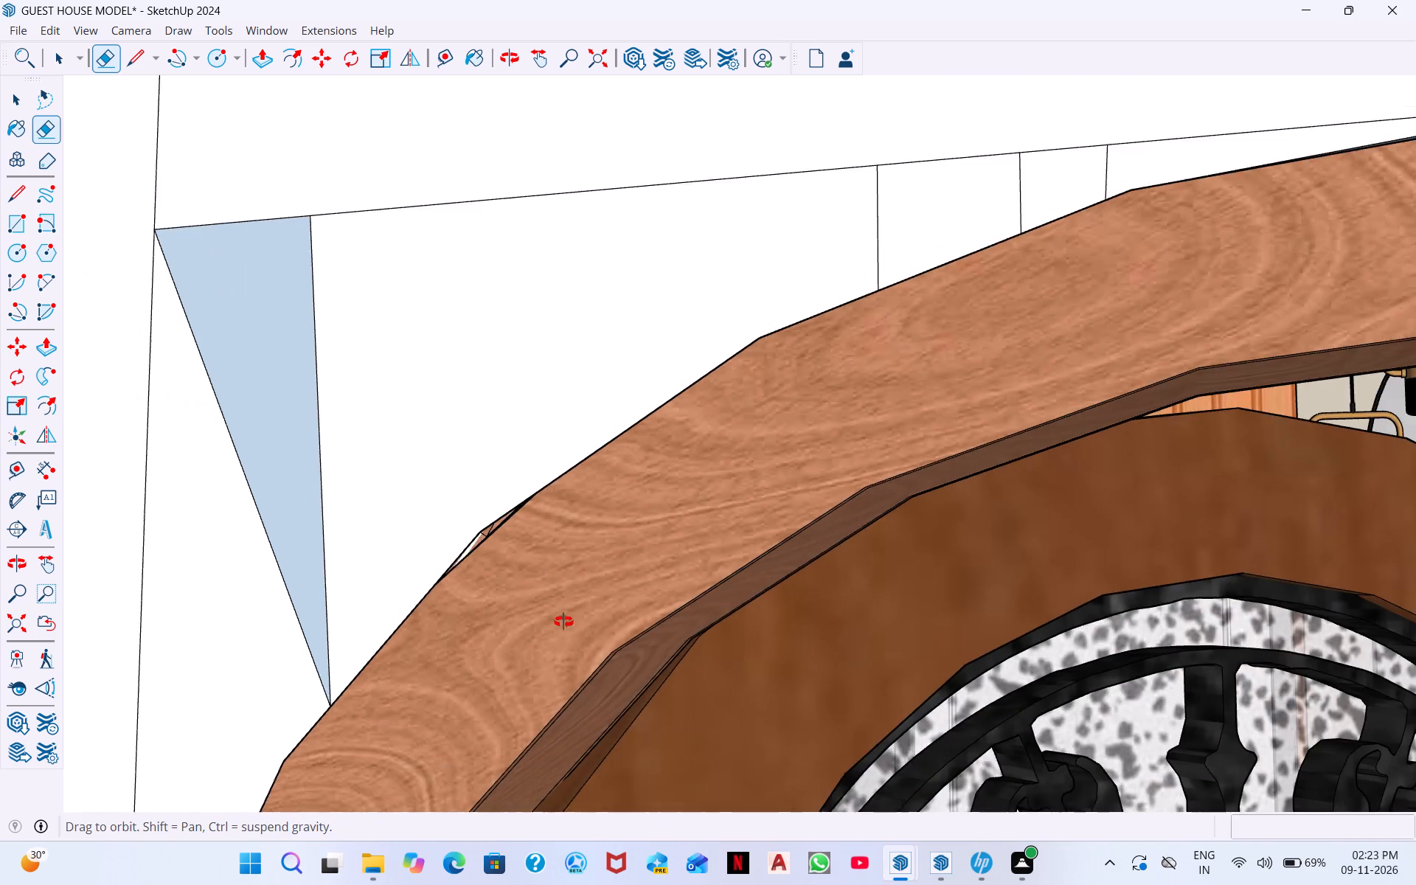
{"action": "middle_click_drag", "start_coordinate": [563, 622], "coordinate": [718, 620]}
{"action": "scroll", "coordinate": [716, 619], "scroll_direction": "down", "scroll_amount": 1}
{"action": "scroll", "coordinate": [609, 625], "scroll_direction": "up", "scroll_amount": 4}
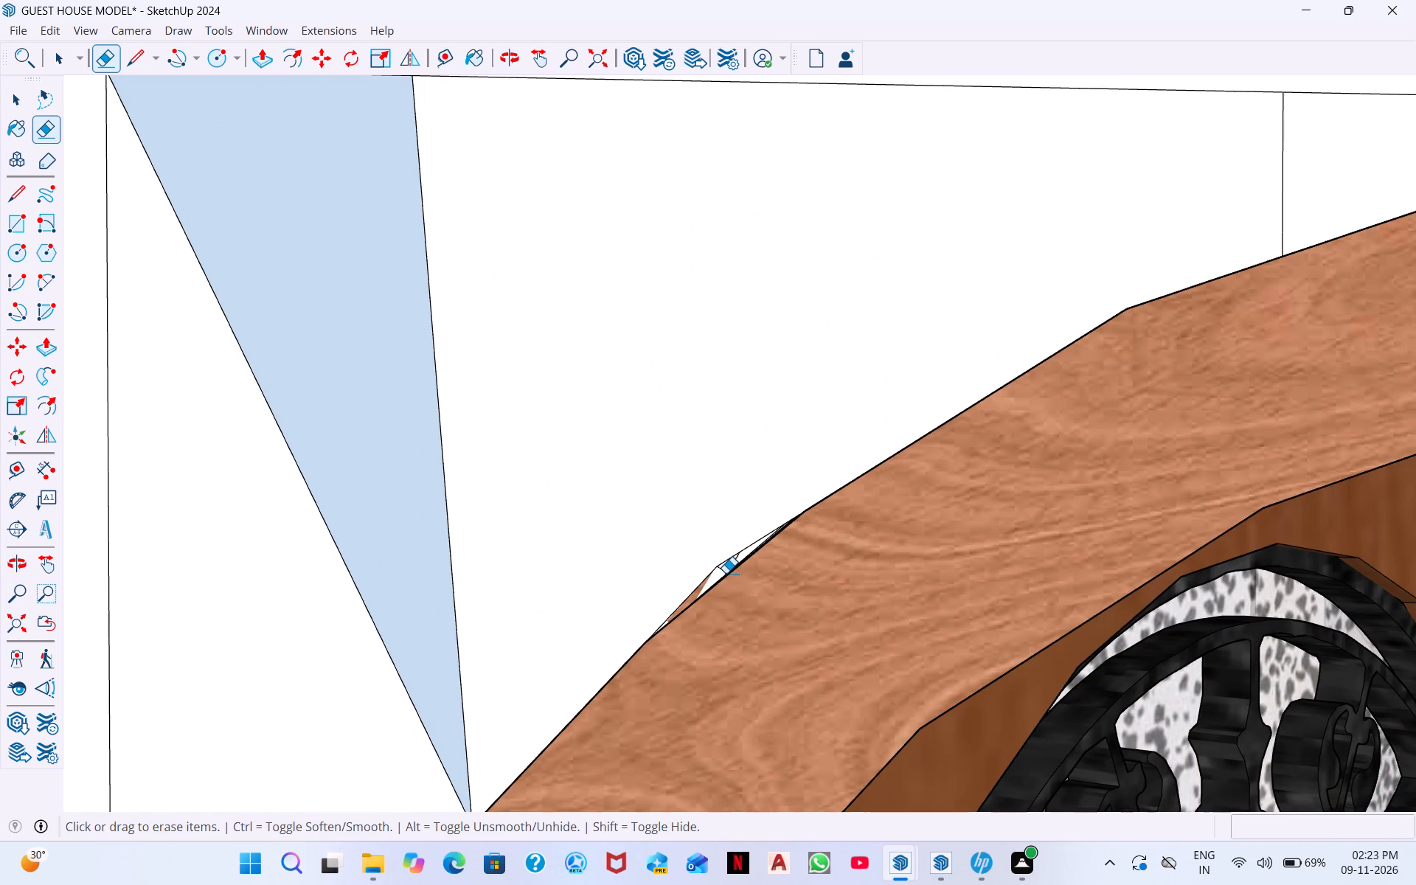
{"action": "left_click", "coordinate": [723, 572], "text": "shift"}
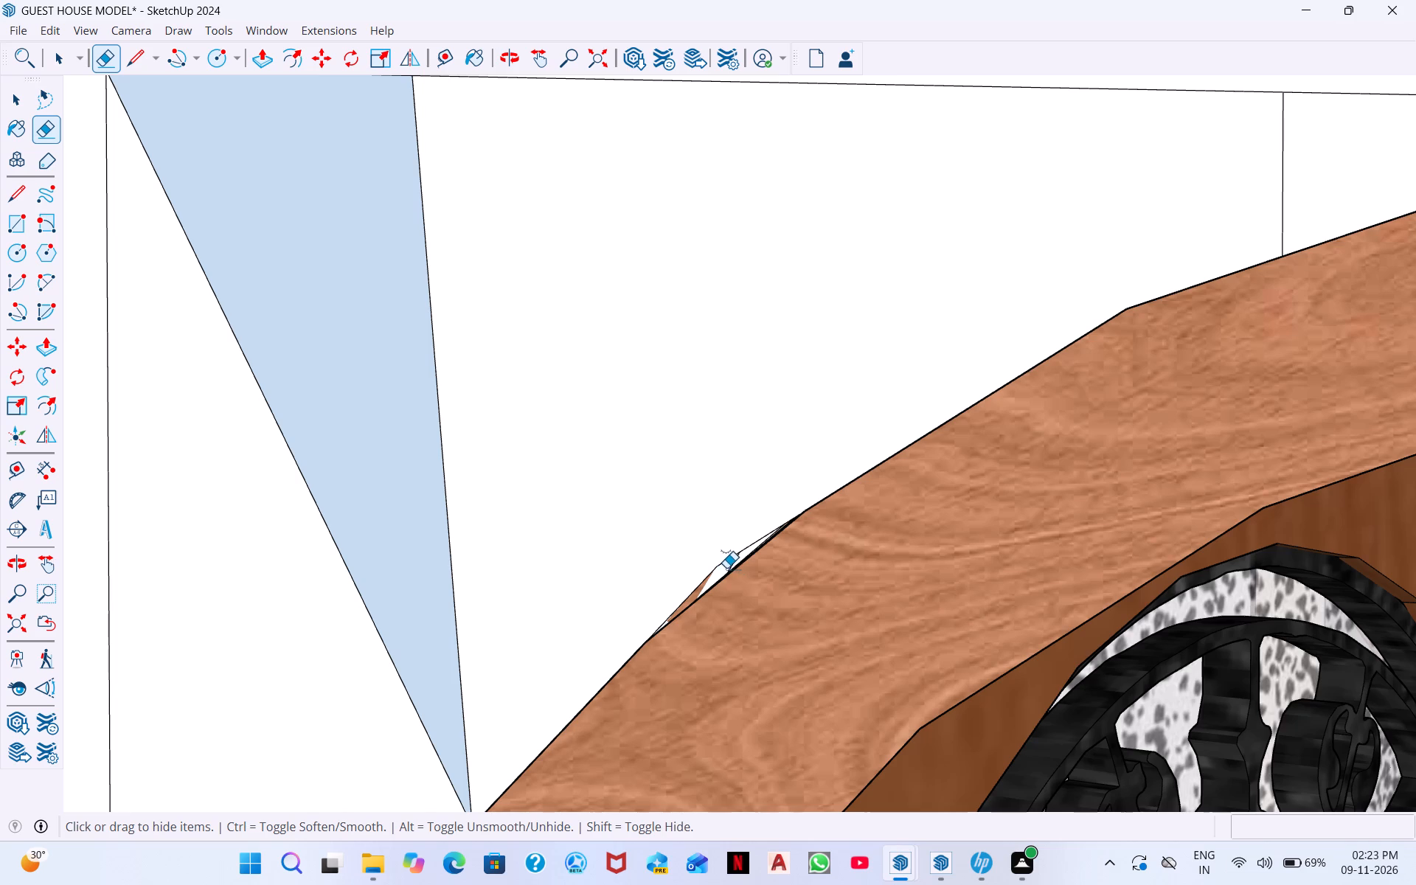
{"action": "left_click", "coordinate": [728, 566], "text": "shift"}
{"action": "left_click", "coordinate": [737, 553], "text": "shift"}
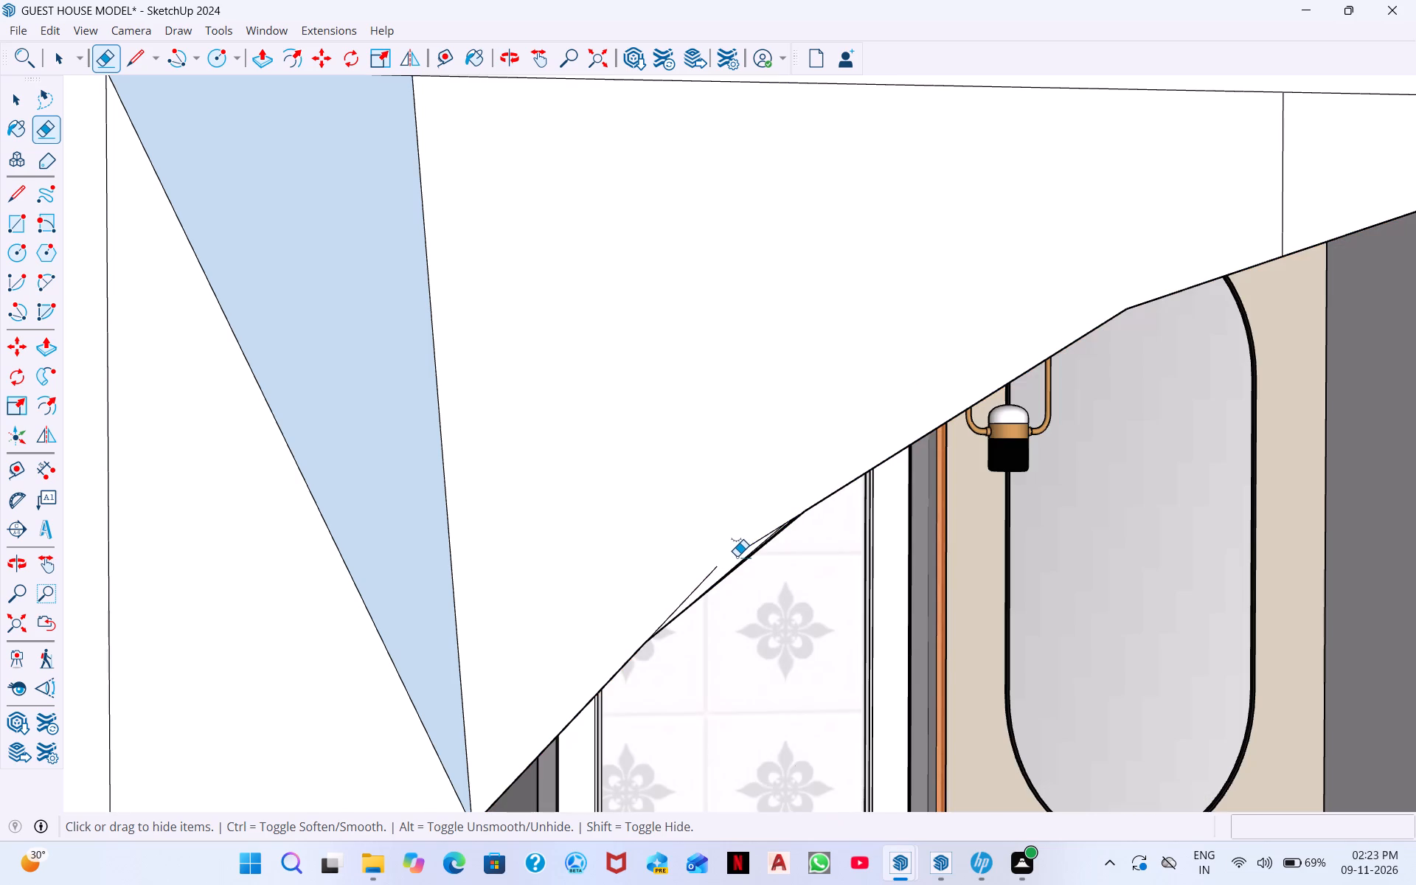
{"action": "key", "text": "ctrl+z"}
Hide the edges bounding the blue triangular patch beside the arch and the adjoining part of the horizontal seam above it.
{"action": "middle_click_drag", "start_coordinate": [726, 628], "coordinate": [730, 649]}
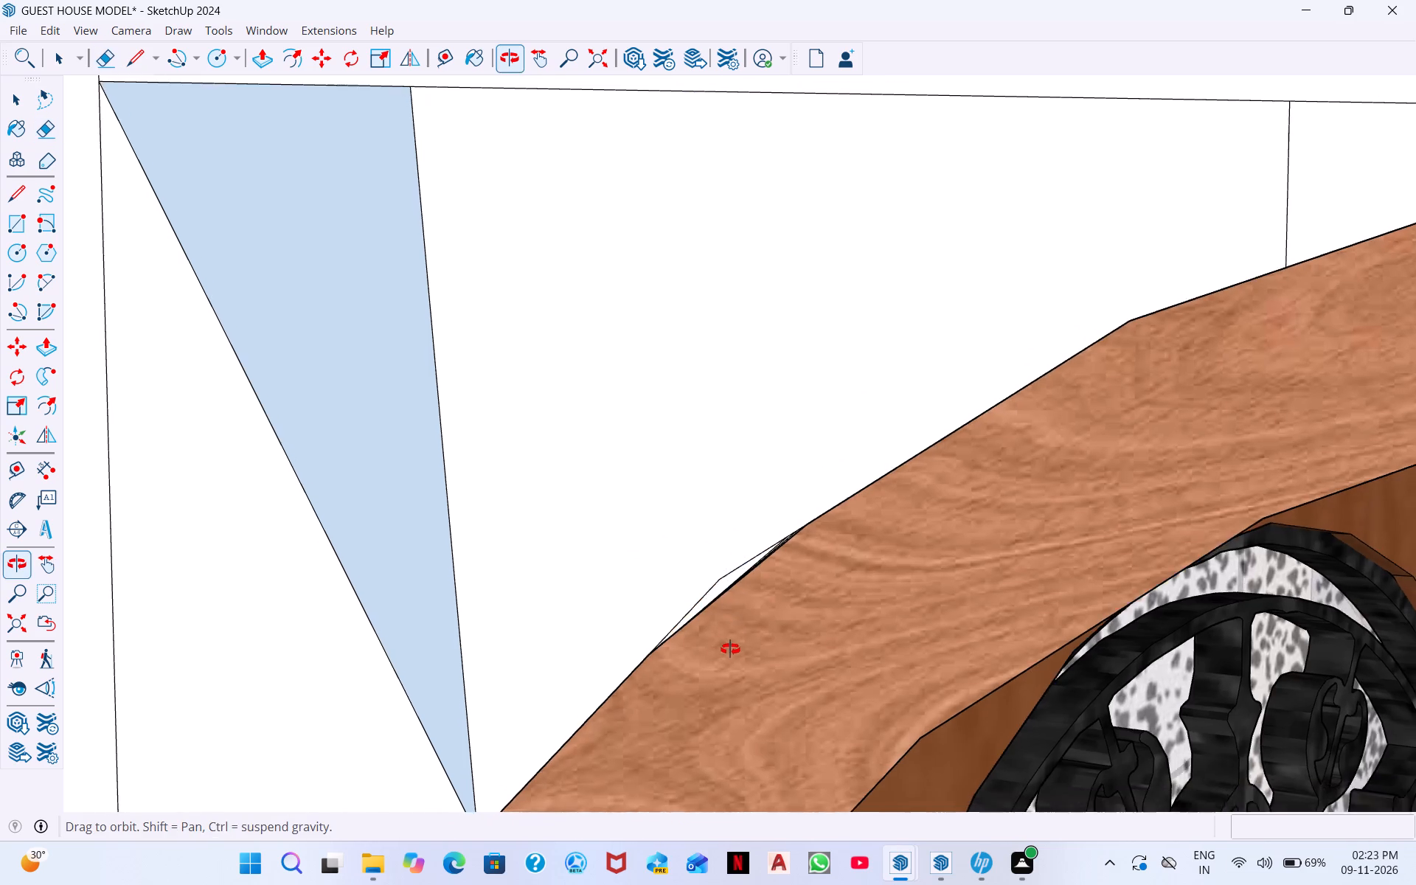
{"action": "middle_click_drag", "start_coordinate": [730, 649], "coordinate": [608, 561]}
{"action": "scroll", "coordinate": [608, 563], "scroll_direction": "down", "scroll_amount": 2}
{"action": "scroll", "coordinate": [468, 481], "scroll_direction": "down", "scroll_amount": 16}
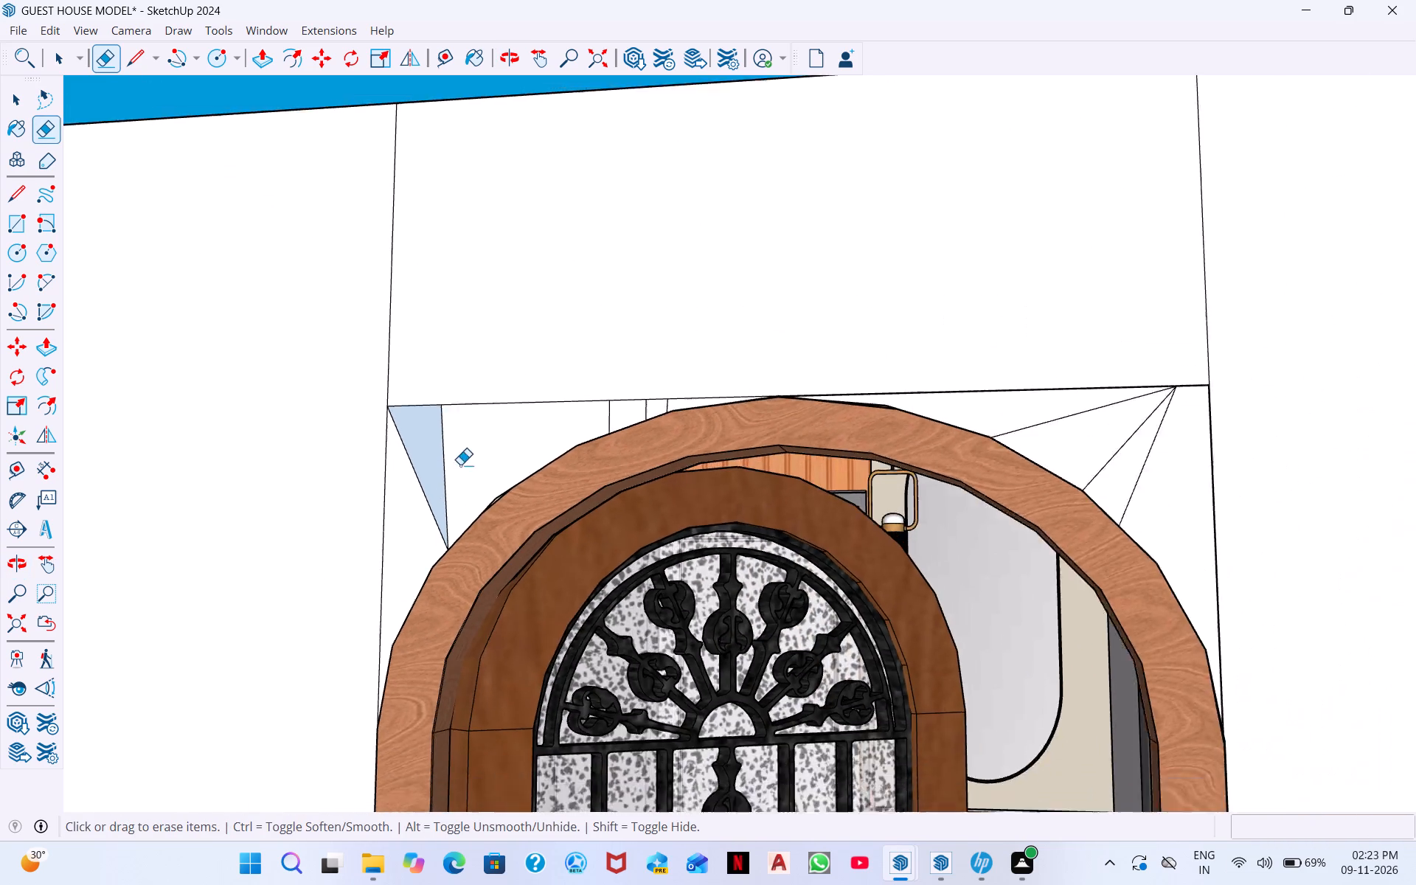
{"action": "scroll", "coordinate": [460, 465], "scroll_direction": "down", "scroll_amount": 1}
{"action": "scroll", "coordinate": [715, 444], "scroll_direction": "down", "scroll_amount": 1}
{"action": "middle_click_drag", "start_coordinate": [715, 444], "coordinate": [920, 537]}
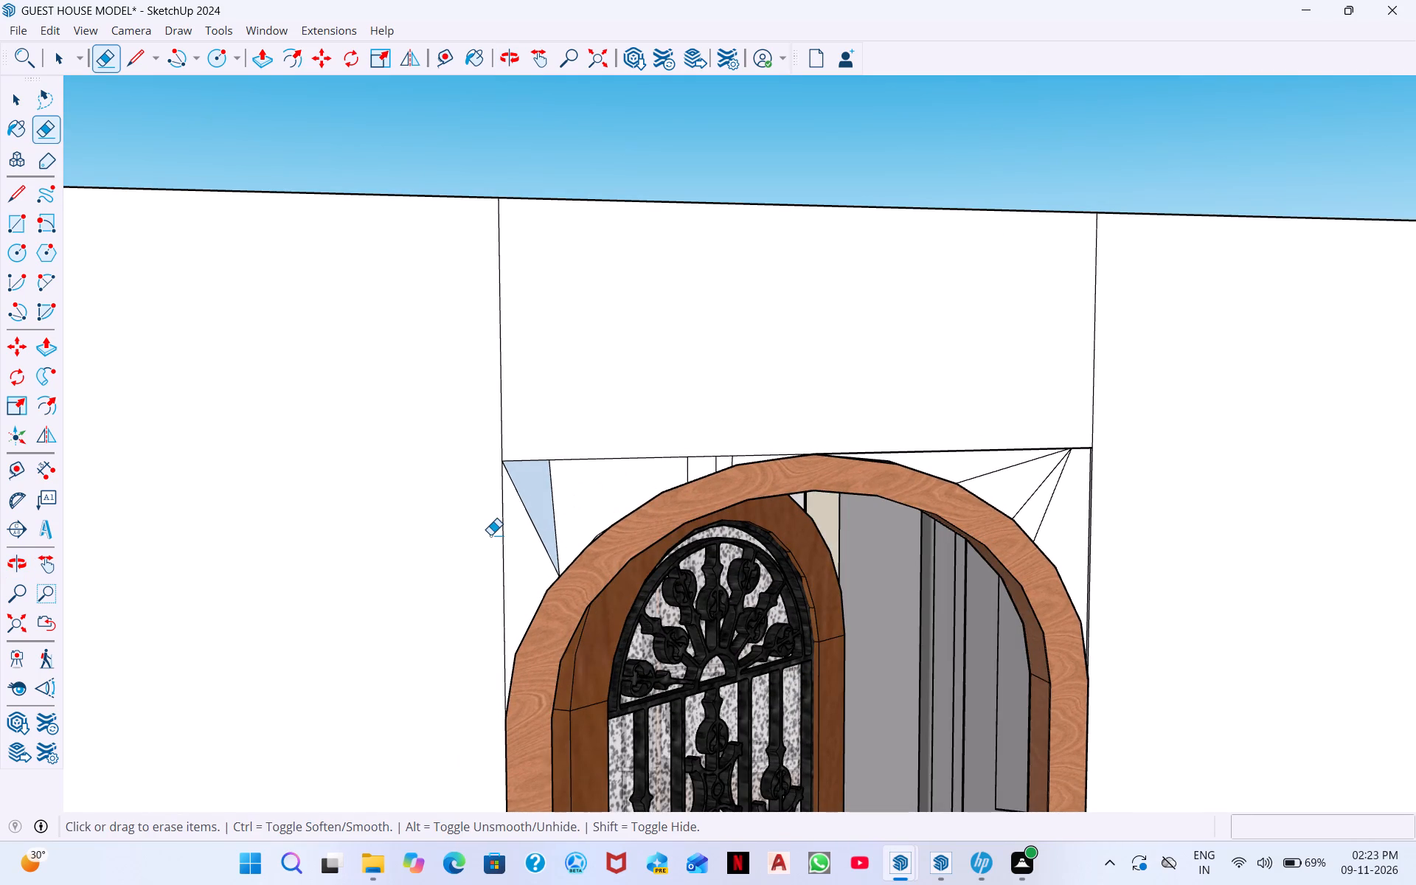
{"action": "left_click_drag", "start_coordinate": [539, 530], "coordinate": [532, 539], "text": "shift"}
{"action": "left_click_drag", "start_coordinate": [552, 515], "coordinate": [552, 525], "text": "shift"}
{"action": "left_click_drag", "start_coordinate": [555, 462], "coordinate": [555, 472], "text": "shift"}
{"action": "left_click_drag", "start_coordinate": [540, 461], "coordinate": [532, 472], "text": "shift"}
{"action": "left_click_drag", "start_coordinate": [527, 462], "coordinate": [529, 492], "text": "shift"}
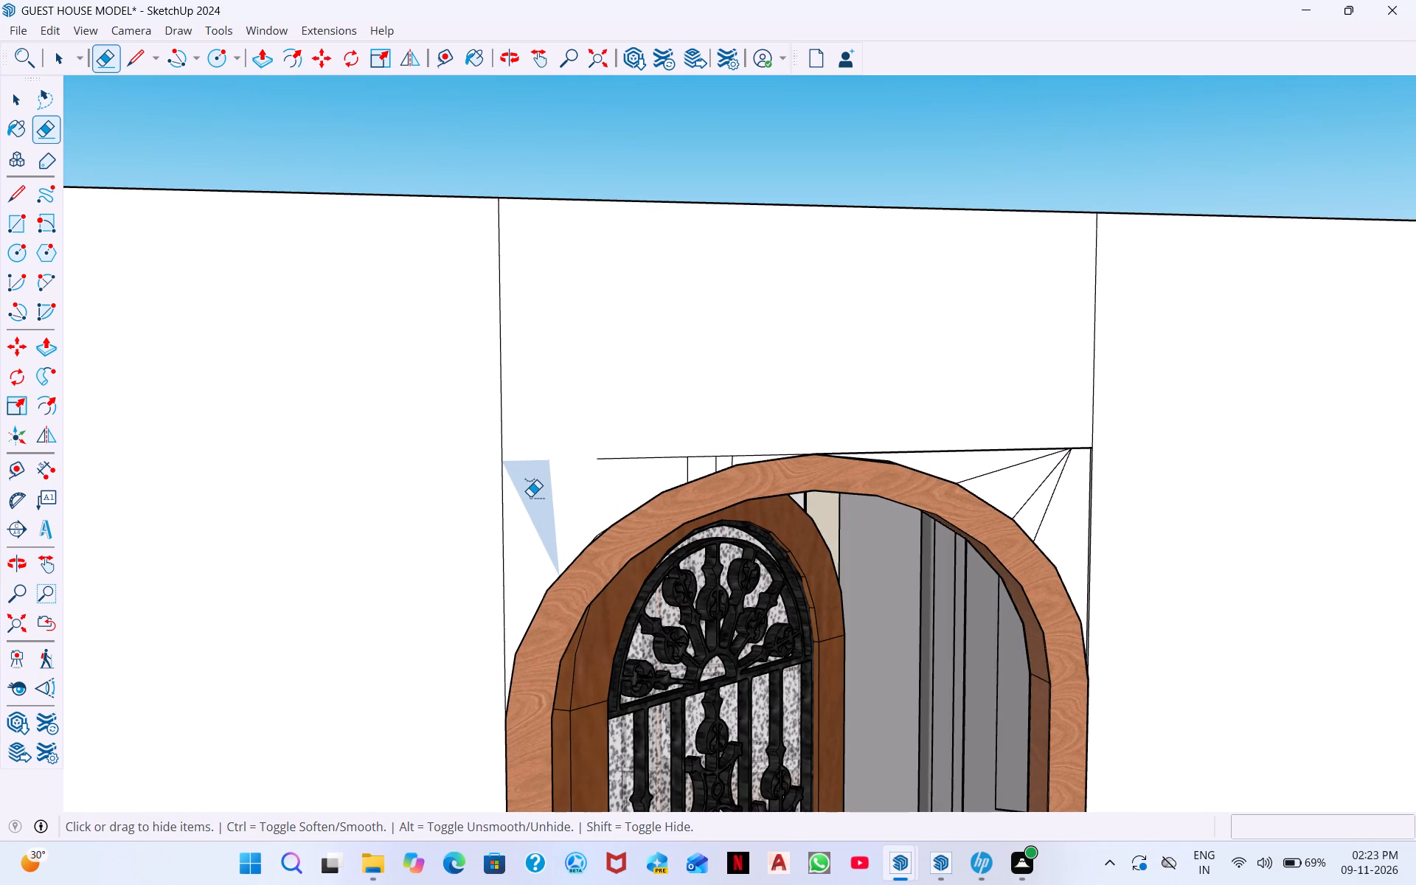
{"action": "left_click_drag", "start_coordinate": [530, 496], "coordinate": [538, 497], "text": "shift"}
{"action": "left_click_drag", "start_coordinate": [543, 499], "coordinate": [544, 507], "text": "shift"}
{"action": "left_click_drag", "start_coordinate": [555, 491], "coordinate": [538, 526], "text": "shift"}
Hide the next stretch of the horizontal seam, from the triangular patch to the first upright line above the arch.
{"action": "left_click_drag", "start_coordinate": [617, 437], "coordinate": [618, 474], "text": "shift"}
{"action": "left_click_drag", "start_coordinate": [595, 455], "coordinate": [596, 455], "text": "shift"}
{"action": "left_click_drag", "start_coordinate": [596, 455], "coordinate": [601, 476], "text": "shift"}
{"action": "left_click_drag", "start_coordinate": [608, 457], "coordinate": [610, 479], "text": "shift"}
{"action": "left_click_drag", "start_coordinate": [629, 445], "coordinate": [637, 466], "text": "shift"}
{"action": "left_click_drag", "start_coordinate": [648, 455], "coordinate": [653, 477], "text": "shift"}
{"action": "left_click_drag", "start_coordinate": [667, 453], "coordinate": [677, 471], "text": "shift"}
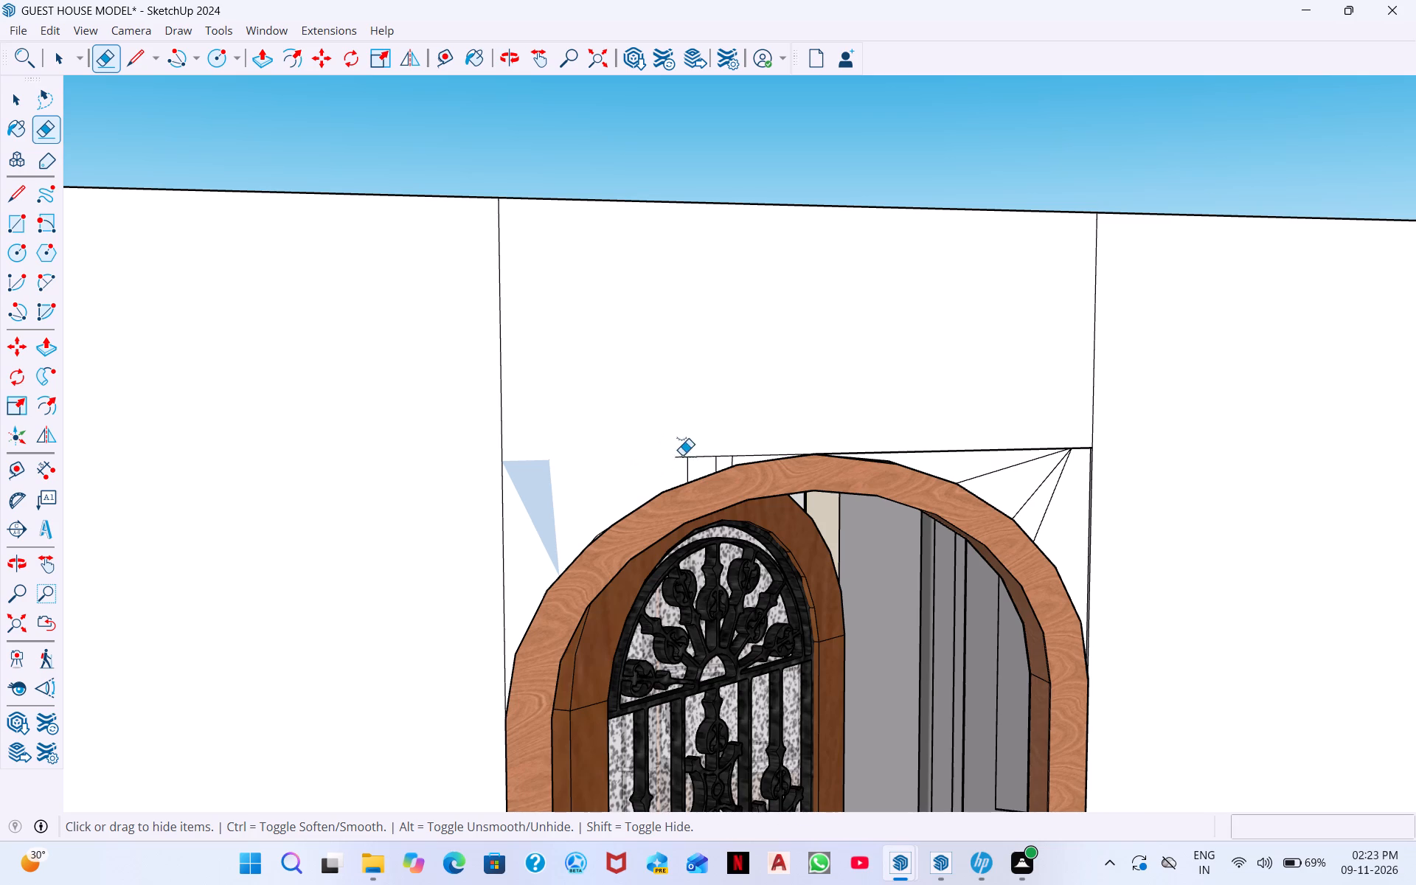
{"action": "left_click_drag", "start_coordinate": [684, 451], "coordinate": [683, 476], "text": "shift"}
Hide the three short upright lines above the arch and the remaining seam pieces up to its crown.
{"action": "scroll", "coordinate": [673, 460], "scroll_direction": "up", "scroll_amount": 10, "text": "shift"}
{"action": "left_click_drag", "start_coordinate": [643, 496], "coordinate": [643, 495], "text": "shift"}
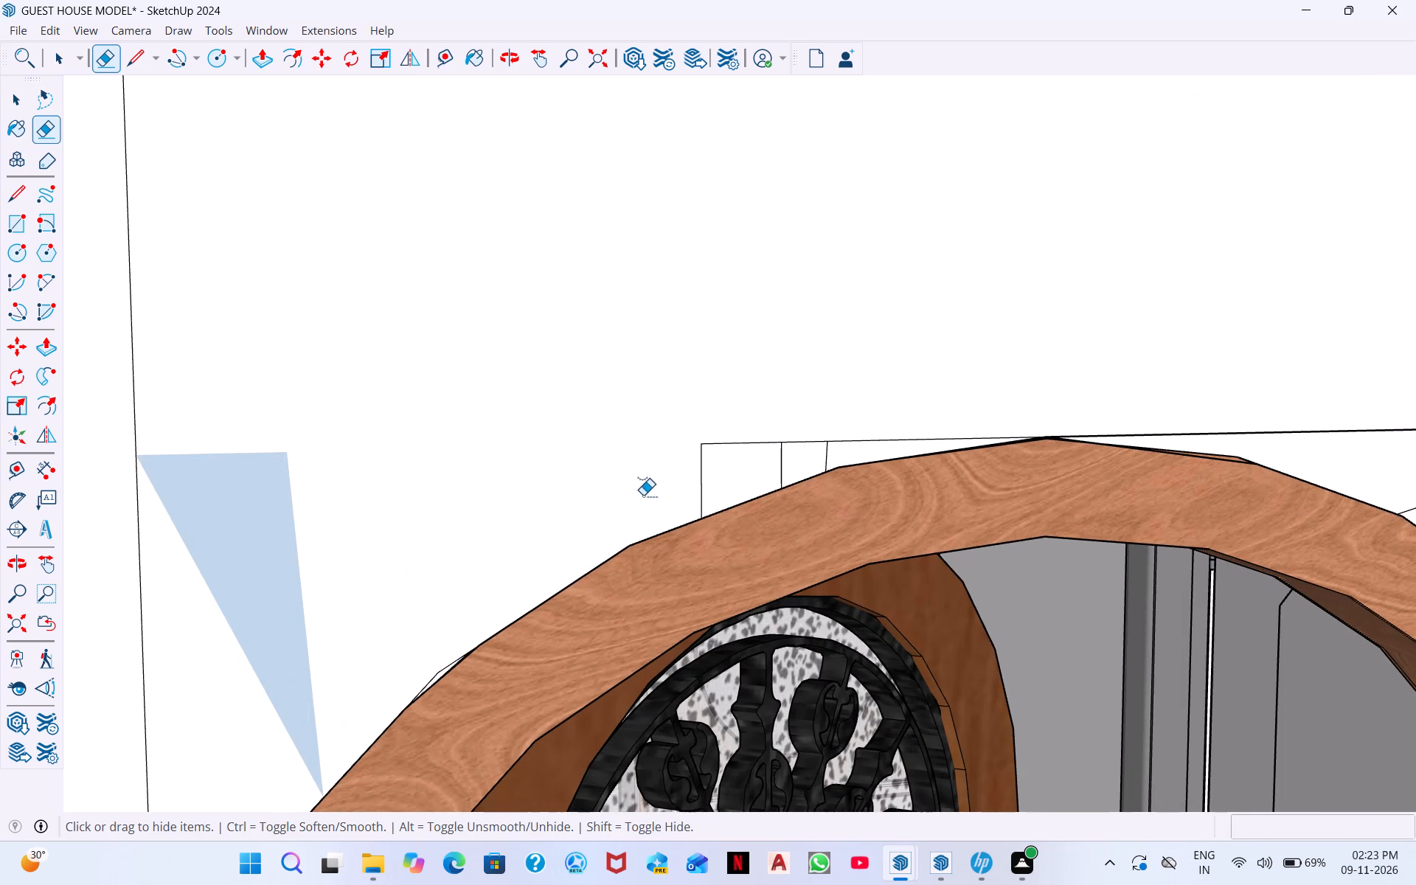
{"action": "left_click_drag", "start_coordinate": [643, 495], "coordinate": [826, 440], "text": "shift"}
{"action": "left_click_drag", "start_coordinate": [846, 434], "coordinate": [829, 460], "text": "shift"}
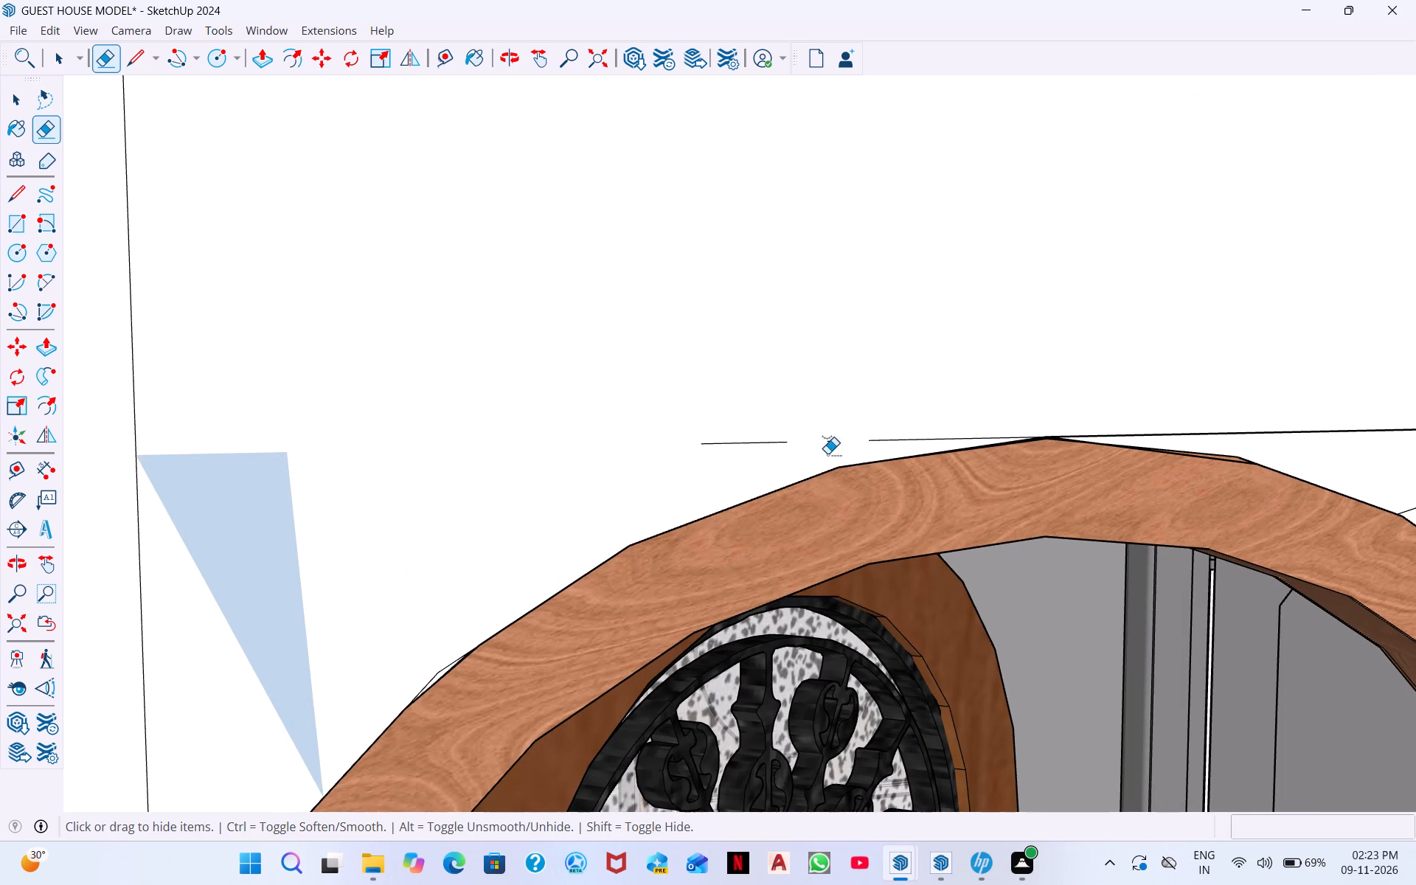
{"action": "left_click_drag", "start_coordinate": [786, 442], "coordinate": [779, 451], "text": "shift"}
{"action": "left_click_drag", "start_coordinate": [758, 442], "coordinate": [716, 456], "text": "shift"}
{"action": "left_click_drag", "start_coordinate": [714, 444], "coordinate": [721, 446], "text": "shift"}
{"action": "left_click", "coordinate": [830, 442], "text": "shift"}
{"action": "left_click", "coordinate": [884, 437], "text": "shift"}
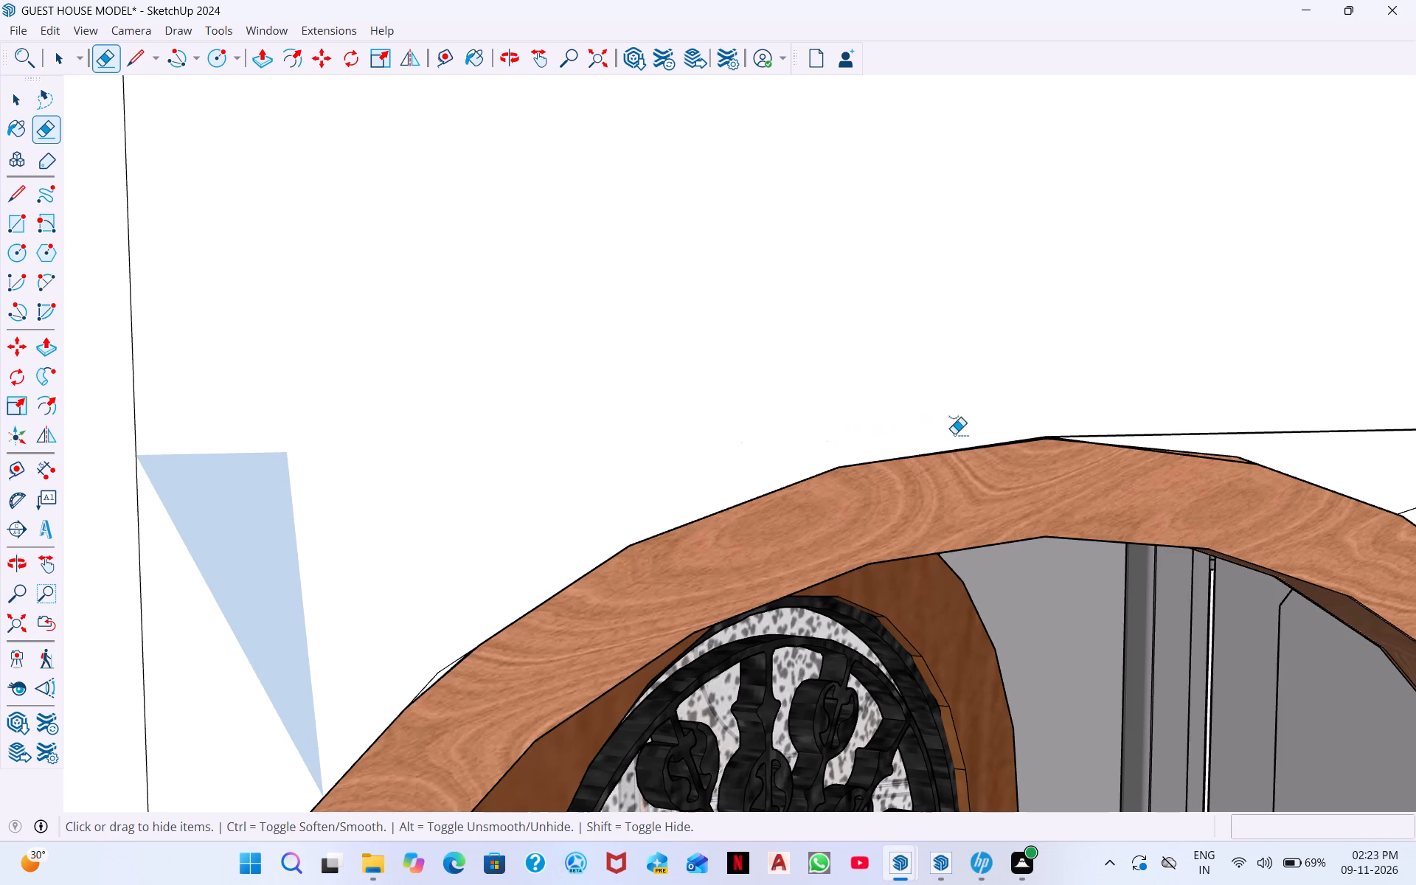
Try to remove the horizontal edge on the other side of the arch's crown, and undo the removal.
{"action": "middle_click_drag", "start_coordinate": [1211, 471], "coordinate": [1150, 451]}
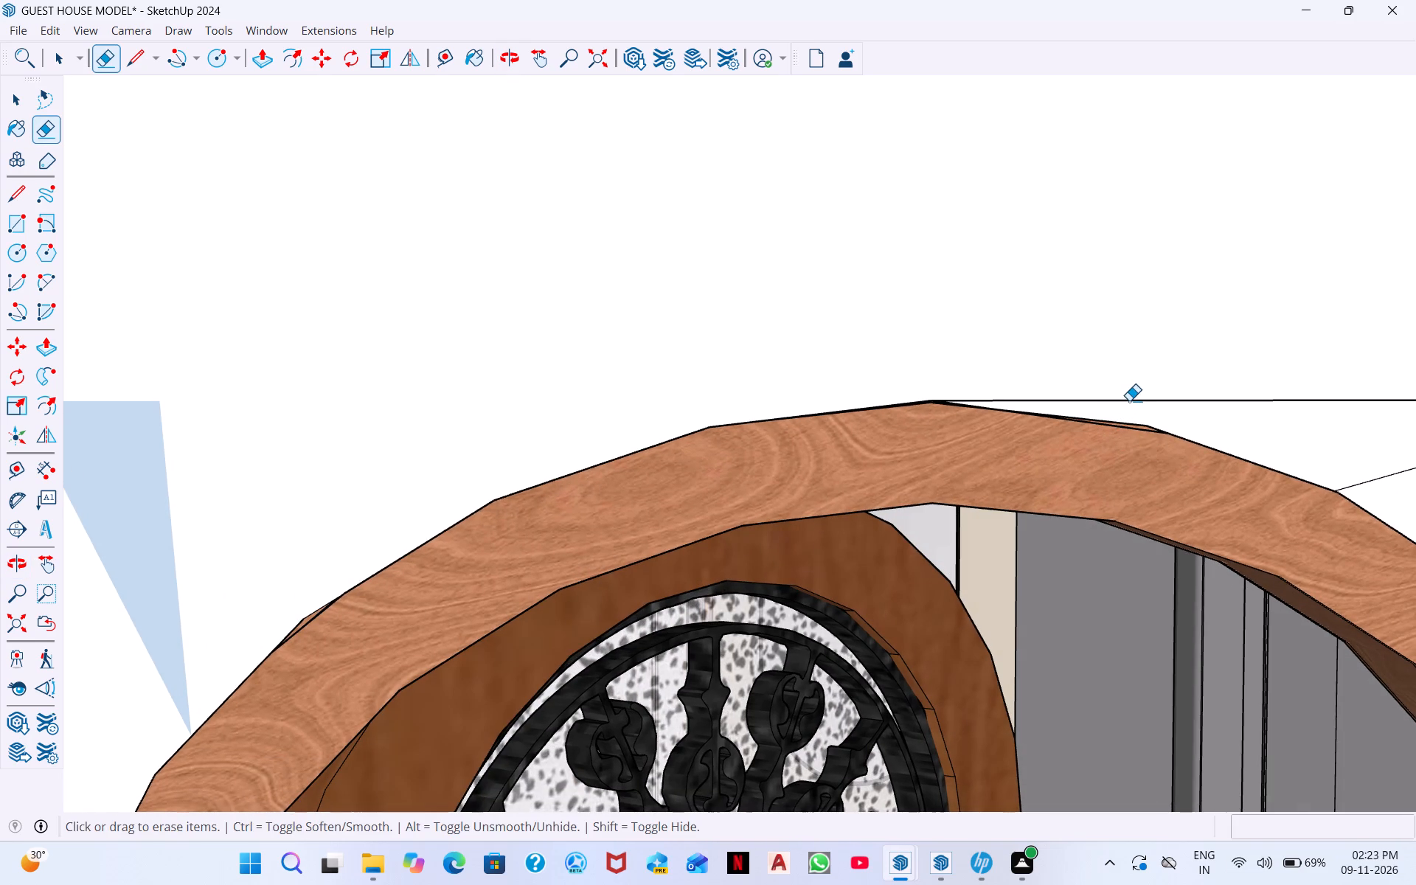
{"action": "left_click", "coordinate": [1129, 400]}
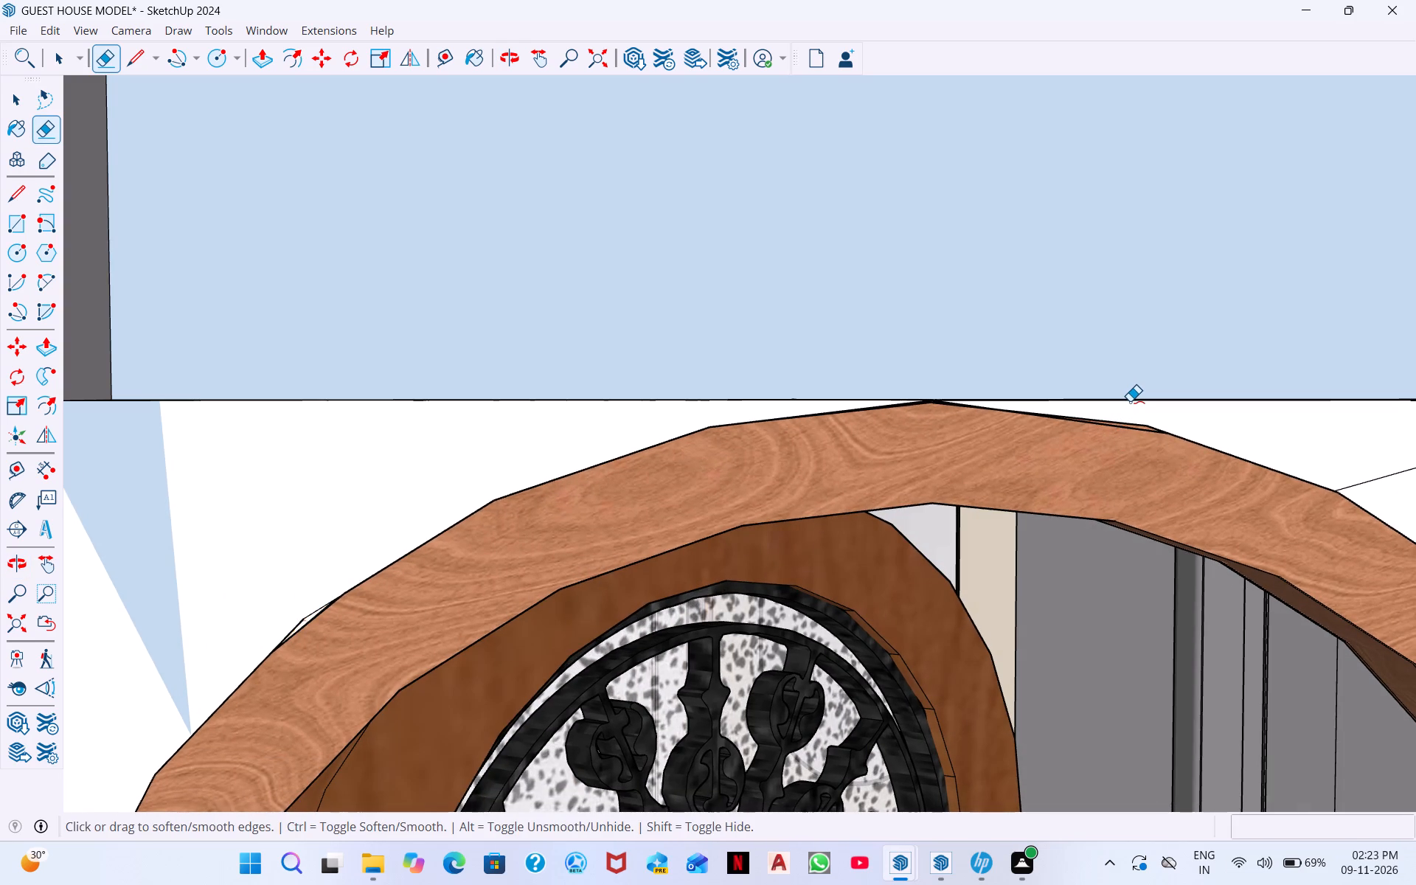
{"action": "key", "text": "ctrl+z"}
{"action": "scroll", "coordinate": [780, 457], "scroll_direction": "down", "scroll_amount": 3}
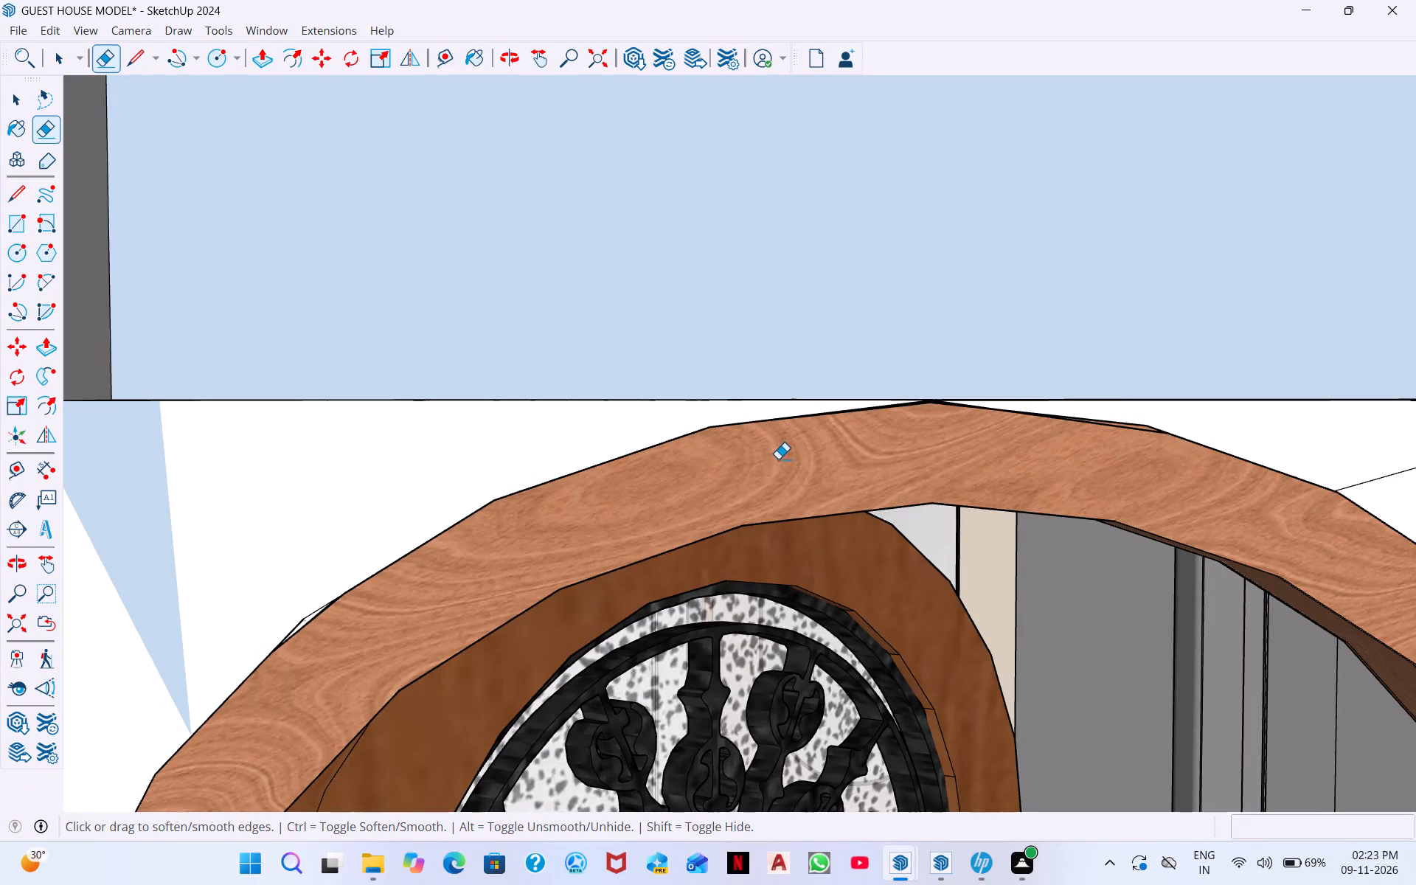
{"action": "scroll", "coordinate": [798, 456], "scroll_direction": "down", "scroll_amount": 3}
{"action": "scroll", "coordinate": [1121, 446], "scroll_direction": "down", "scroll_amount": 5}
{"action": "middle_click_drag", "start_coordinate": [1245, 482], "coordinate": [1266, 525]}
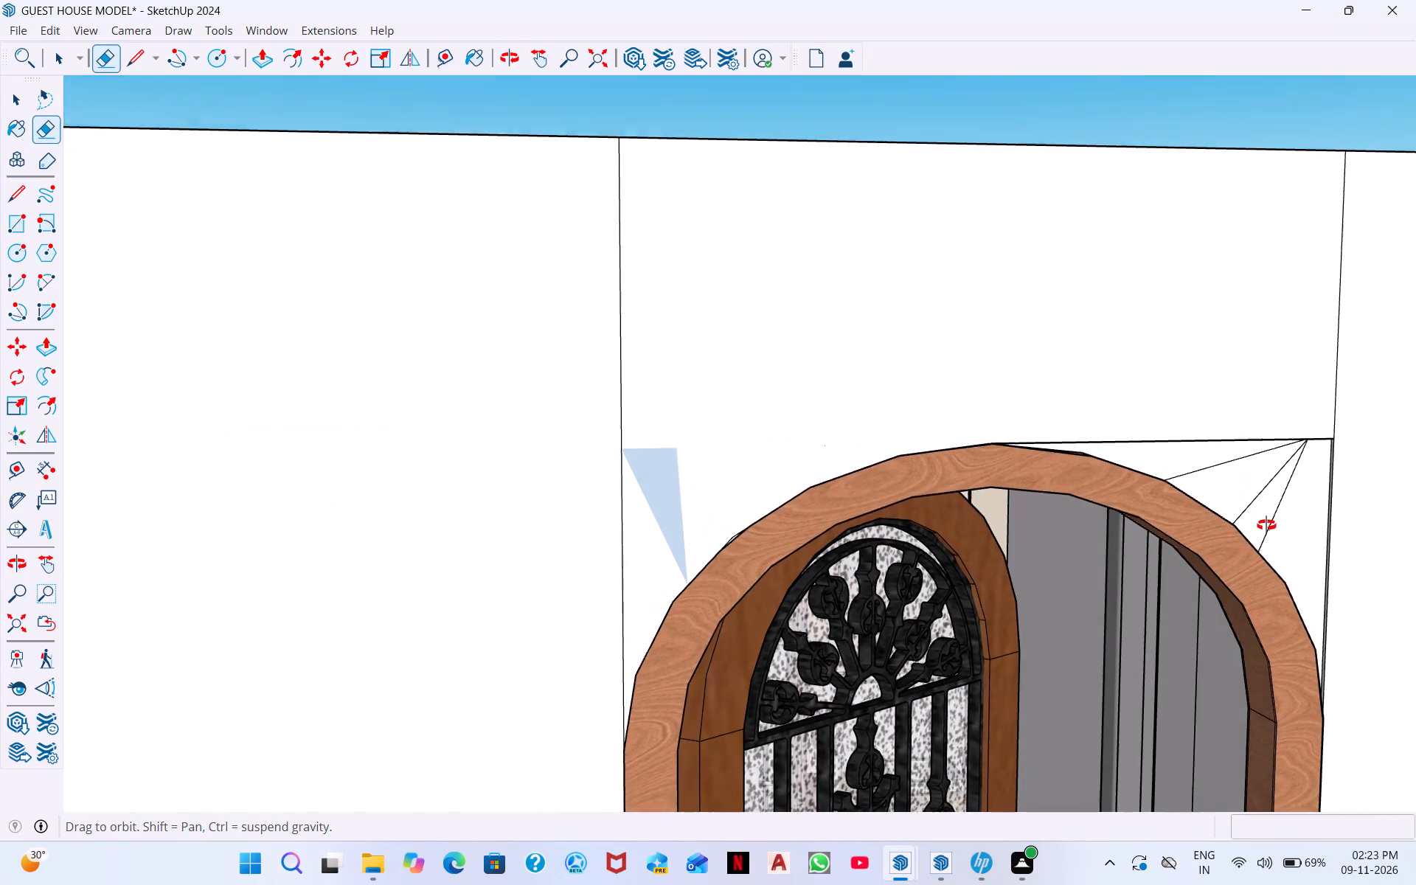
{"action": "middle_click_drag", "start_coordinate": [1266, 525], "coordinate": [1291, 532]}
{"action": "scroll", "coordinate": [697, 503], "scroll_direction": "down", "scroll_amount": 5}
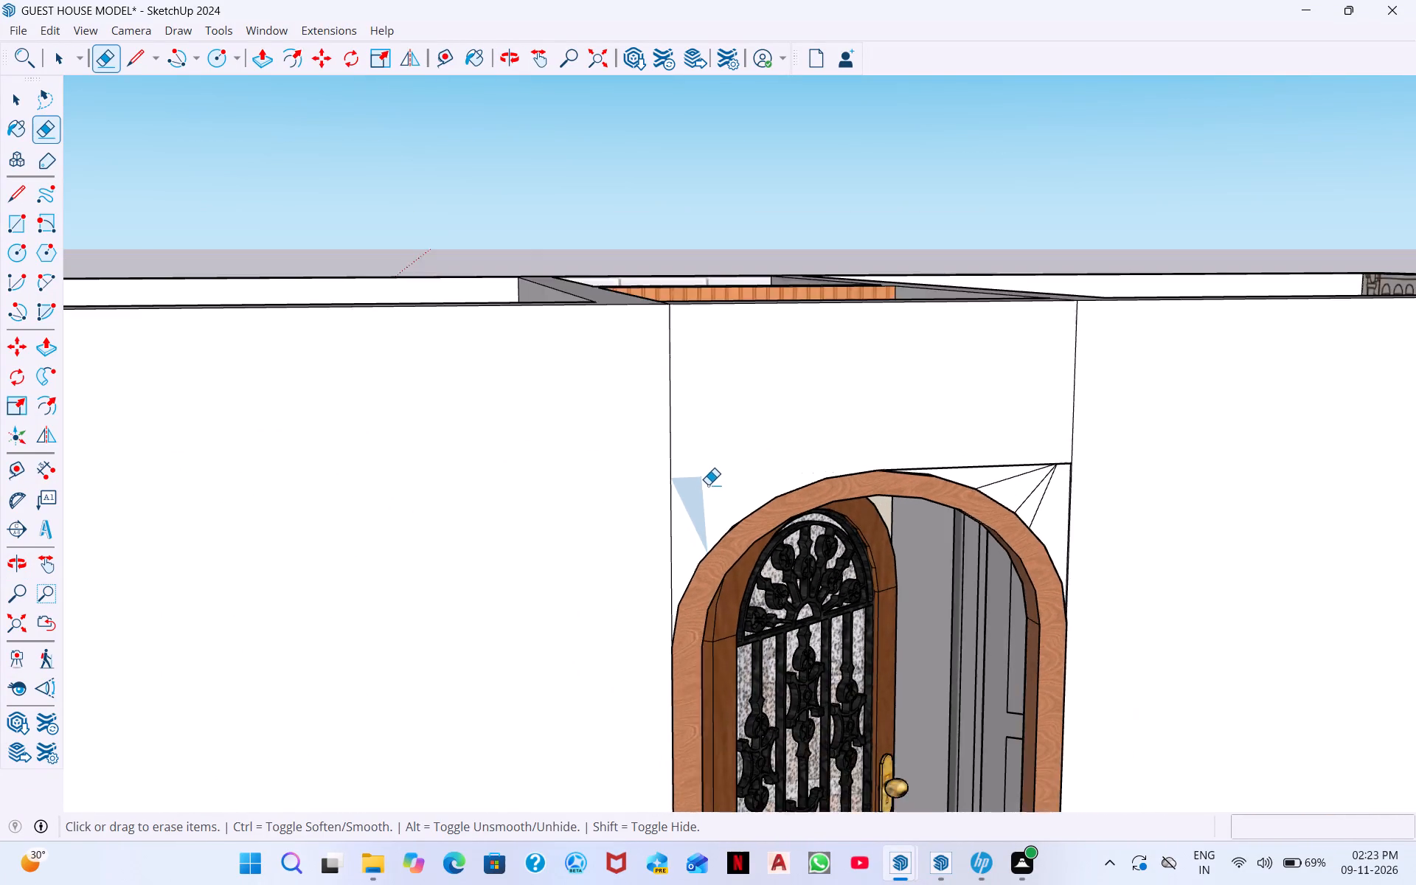
Hide the two long upright wall seams running from the wall's top edge down to either side of the arch.
{"action": "scroll", "coordinate": [708, 485], "scroll_direction": "down", "scroll_amount": 10}
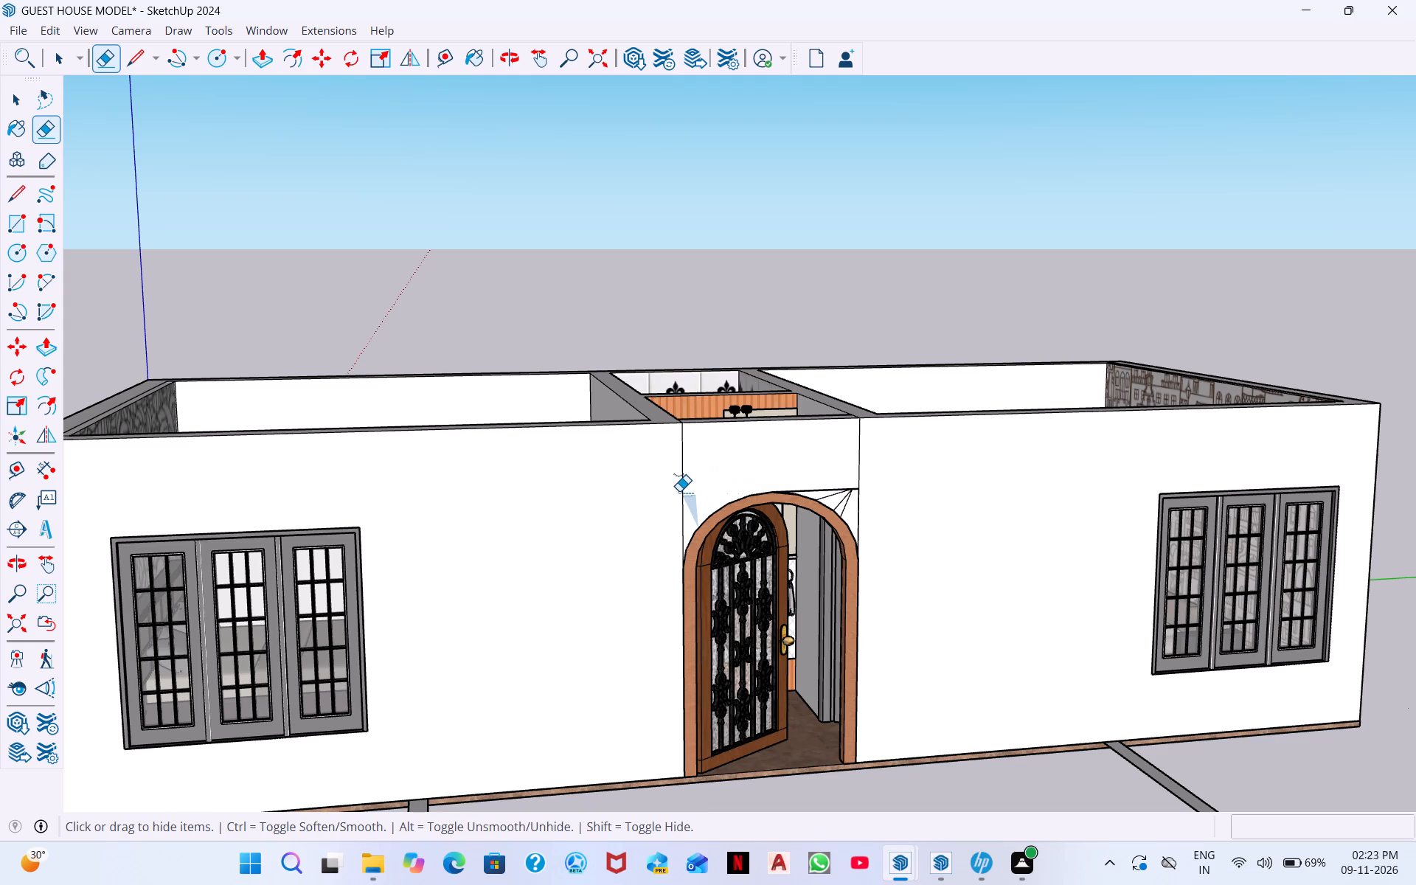
{"action": "left_click", "coordinate": [682, 487], "text": "shift"}
{"action": "left_click", "coordinate": [682, 504], "text": "shift"}
{"action": "middle_click_drag", "start_coordinate": [852, 519], "coordinate": [735, 519], "text": "shift"}
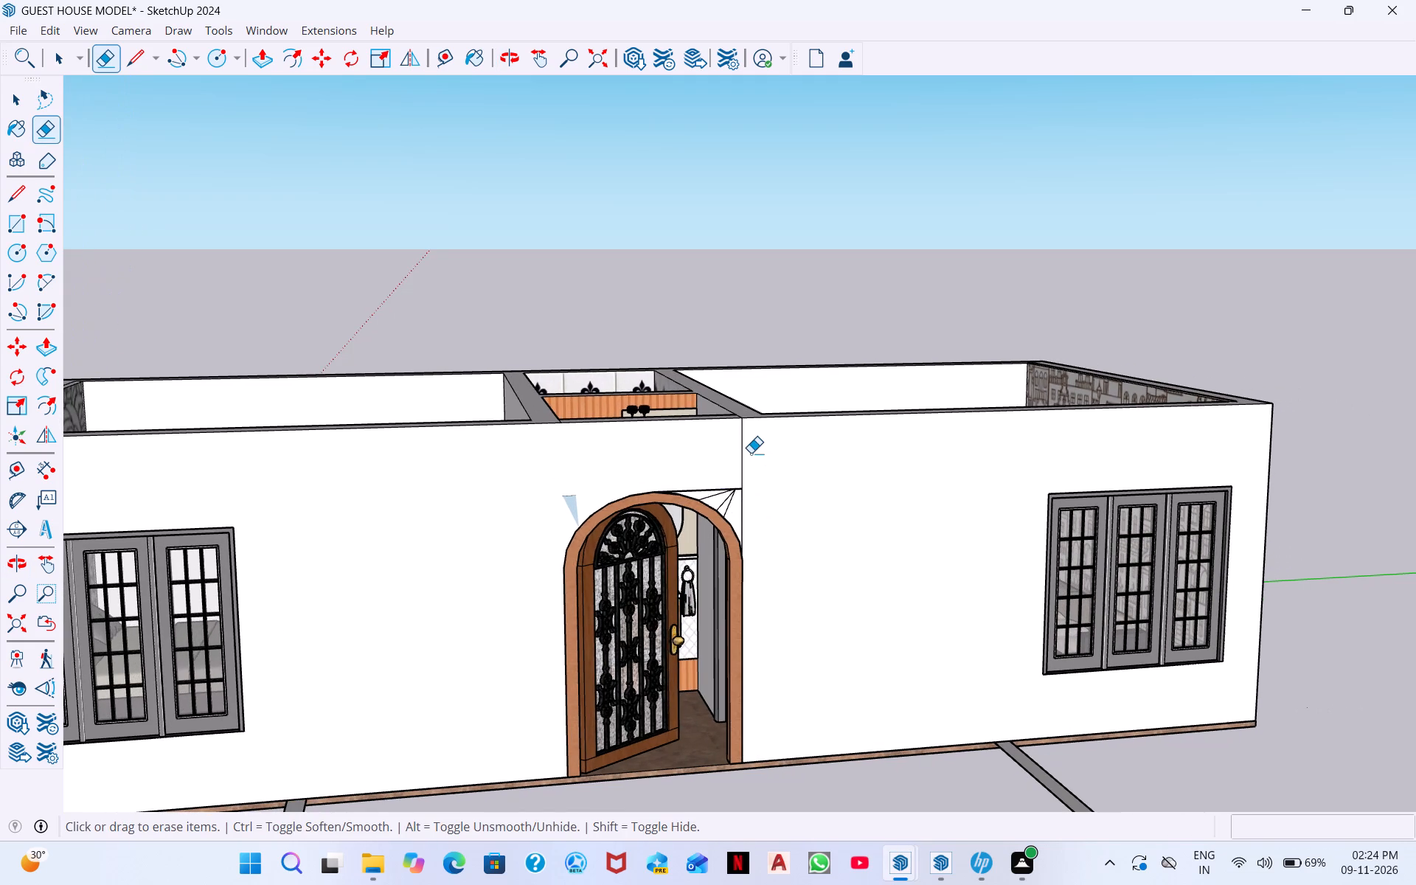
{"action": "left_click", "coordinate": [742, 457], "text": "shift"}
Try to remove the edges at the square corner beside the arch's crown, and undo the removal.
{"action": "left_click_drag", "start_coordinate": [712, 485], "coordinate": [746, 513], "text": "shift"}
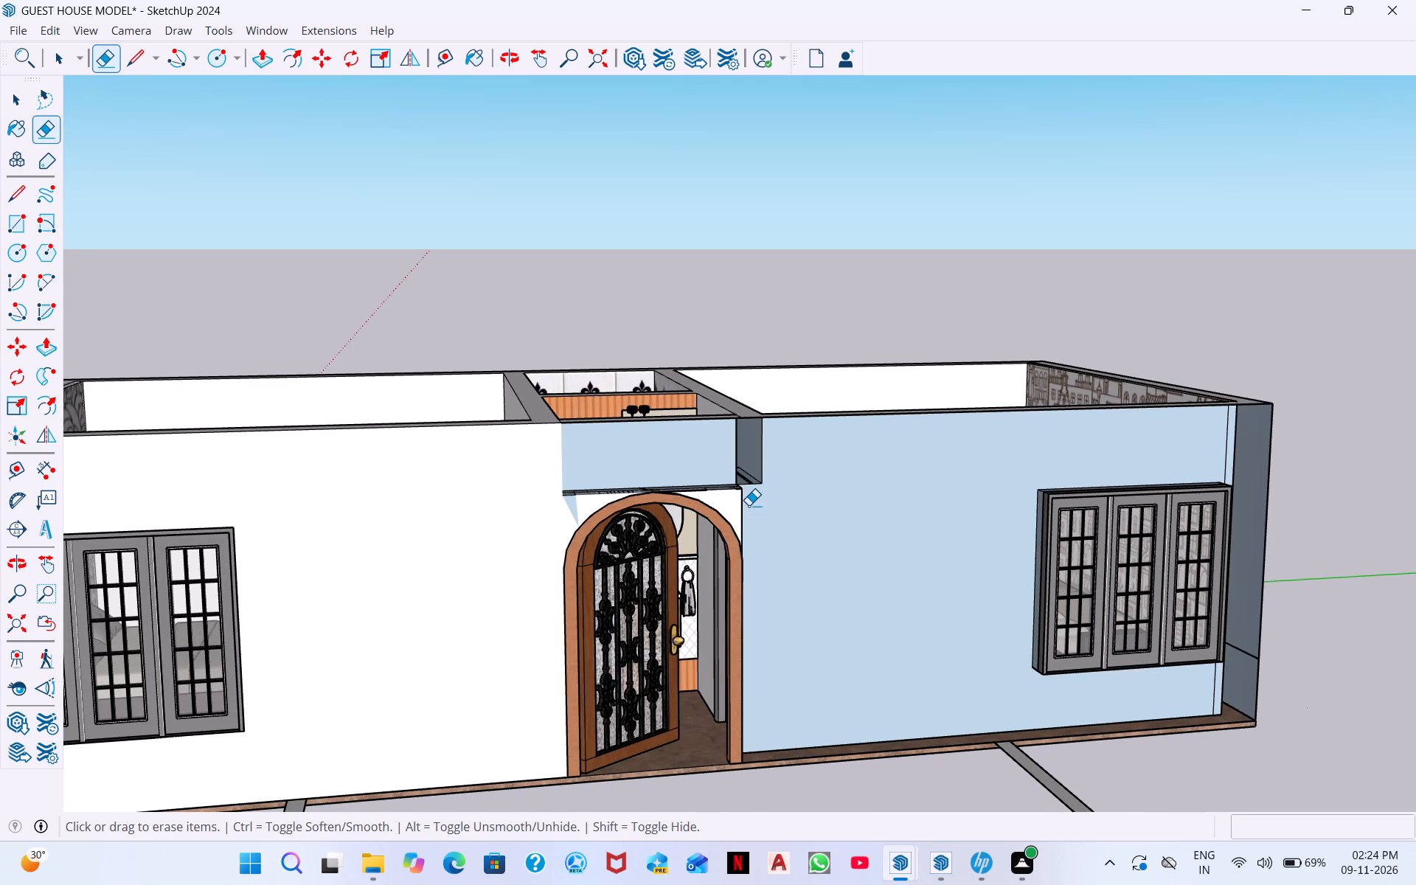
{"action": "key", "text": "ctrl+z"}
Hide the upright edge beside the arch and the short horizontal edge at the square corner above it.
{"action": "scroll", "coordinate": [747, 514], "scroll_direction": "up", "scroll_amount": 1}
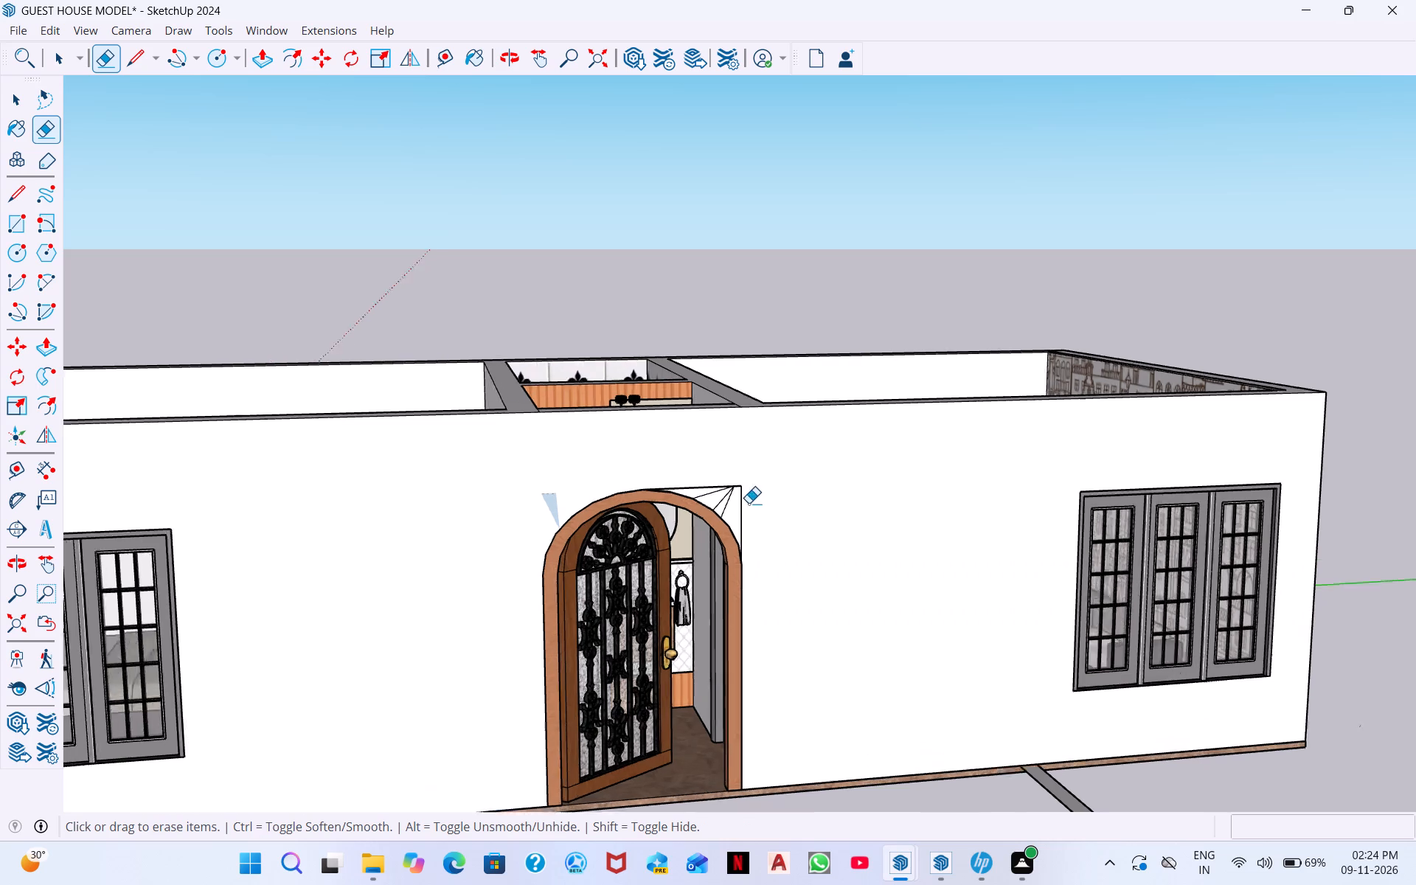
{"action": "scroll", "coordinate": [749, 503], "scroll_direction": "up", "scroll_amount": 13}
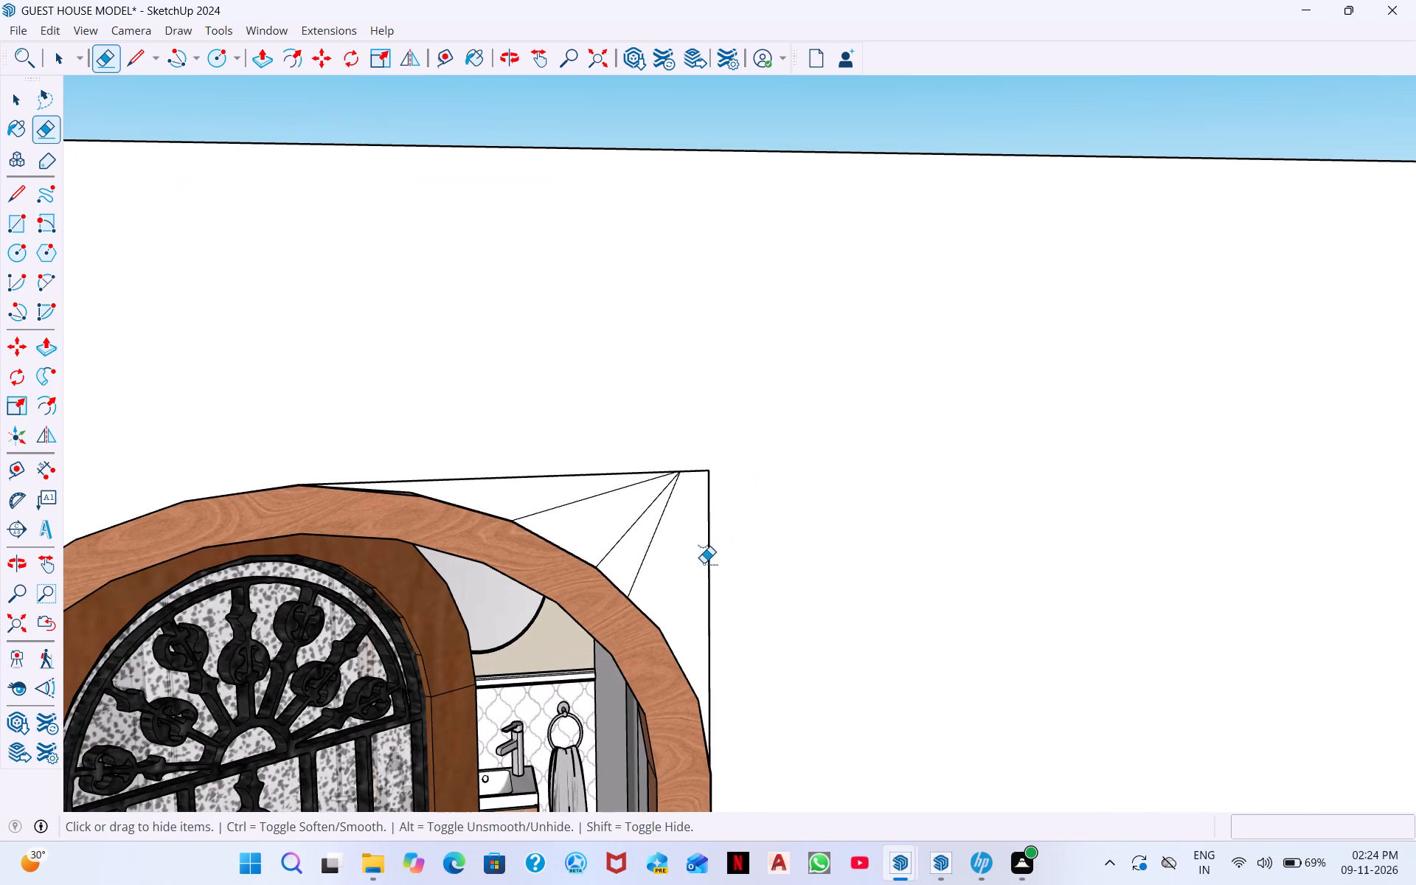
{"action": "left_click", "coordinate": [712, 557], "text": "shift"}
{"action": "left_click", "coordinate": [710, 552], "text": "shift"}
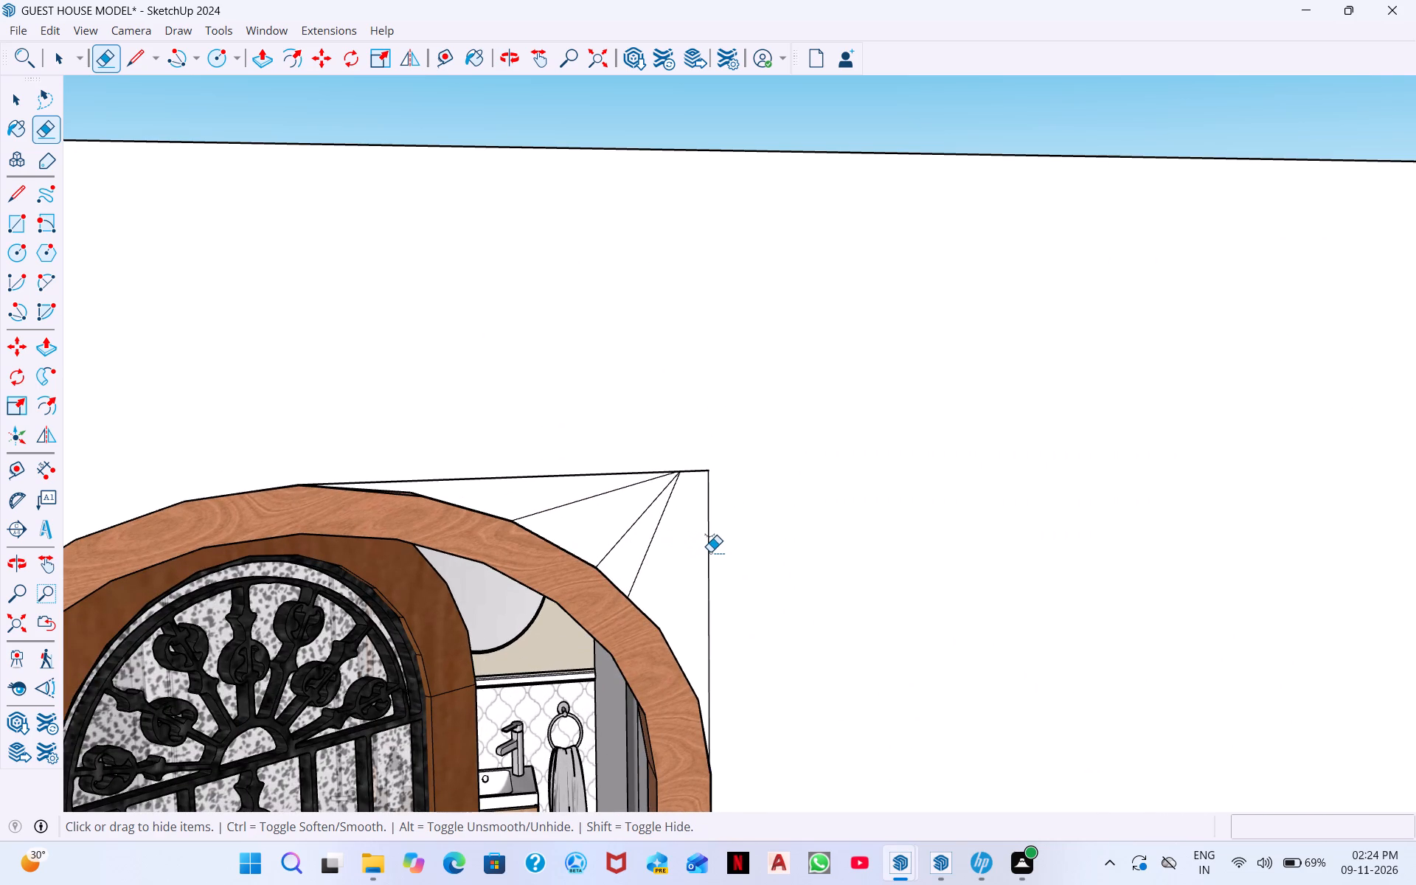
{"action": "double_click", "coordinate": [710, 552], "text": "shift"}
{"action": "left_click_drag", "start_coordinate": [712, 549], "coordinate": [703, 564], "text": "shift"}
{"action": "left_click_drag", "start_coordinate": [705, 476], "coordinate": [704, 491], "text": "shift"}
{"action": "left_click_drag", "start_coordinate": [701, 457], "coordinate": [701, 493], "text": "shift"}
{"action": "left_click_drag", "start_coordinate": [725, 493], "coordinate": [708, 531], "text": "shift"}
{"action": "left_click_drag", "start_coordinate": [720, 514], "coordinate": [704, 558], "text": "shift"}
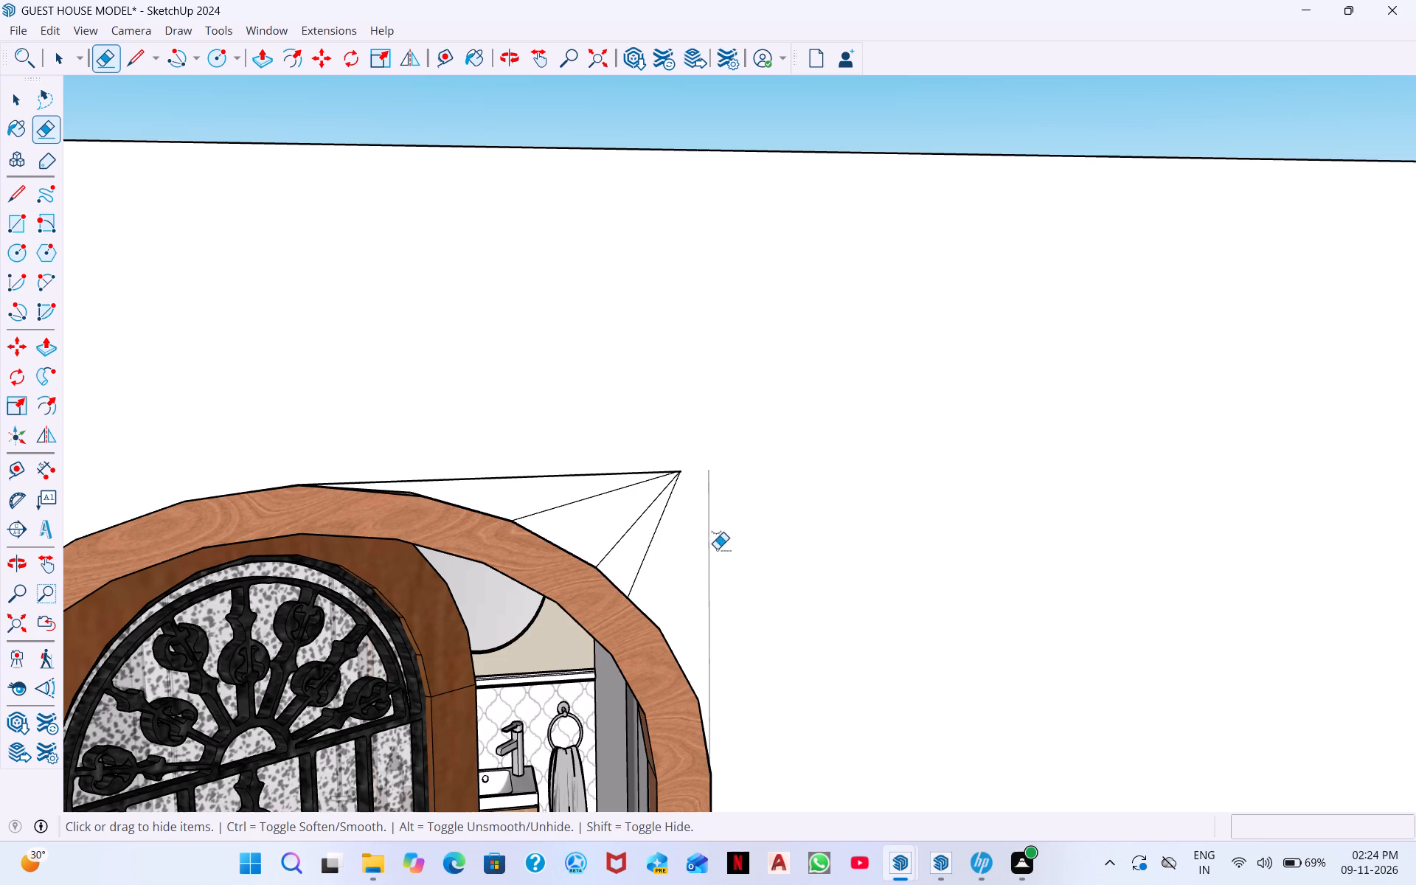
{"action": "left_click_drag", "start_coordinate": [720, 542], "coordinate": [704, 581], "text": "shift"}
Hide the three diagonal lines fanning to the arch and the horizontal edge from its crown to the corner.
{"action": "left_click_drag", "start_coordinate": [657, 531], "coordinate": [662, 552], "text": "shift"}
{"action": "left_click_drag", "start_coordinate": [620, 524], "coordinate": [673, 555], "text": "shift"}
{"action": "left_click_drag", "start_coordinate": [541, 498], "coordinate": [644, 542], "text": "shift"}
{"action": "left_click_drag", "start_coordinate": [562, 476], "coordinate": [619, 511], "text": "shift"}
{"action": "left_click_drag", "start_coordinate": [544, 473], "coordinate": [549, 490], "text": "shift"}
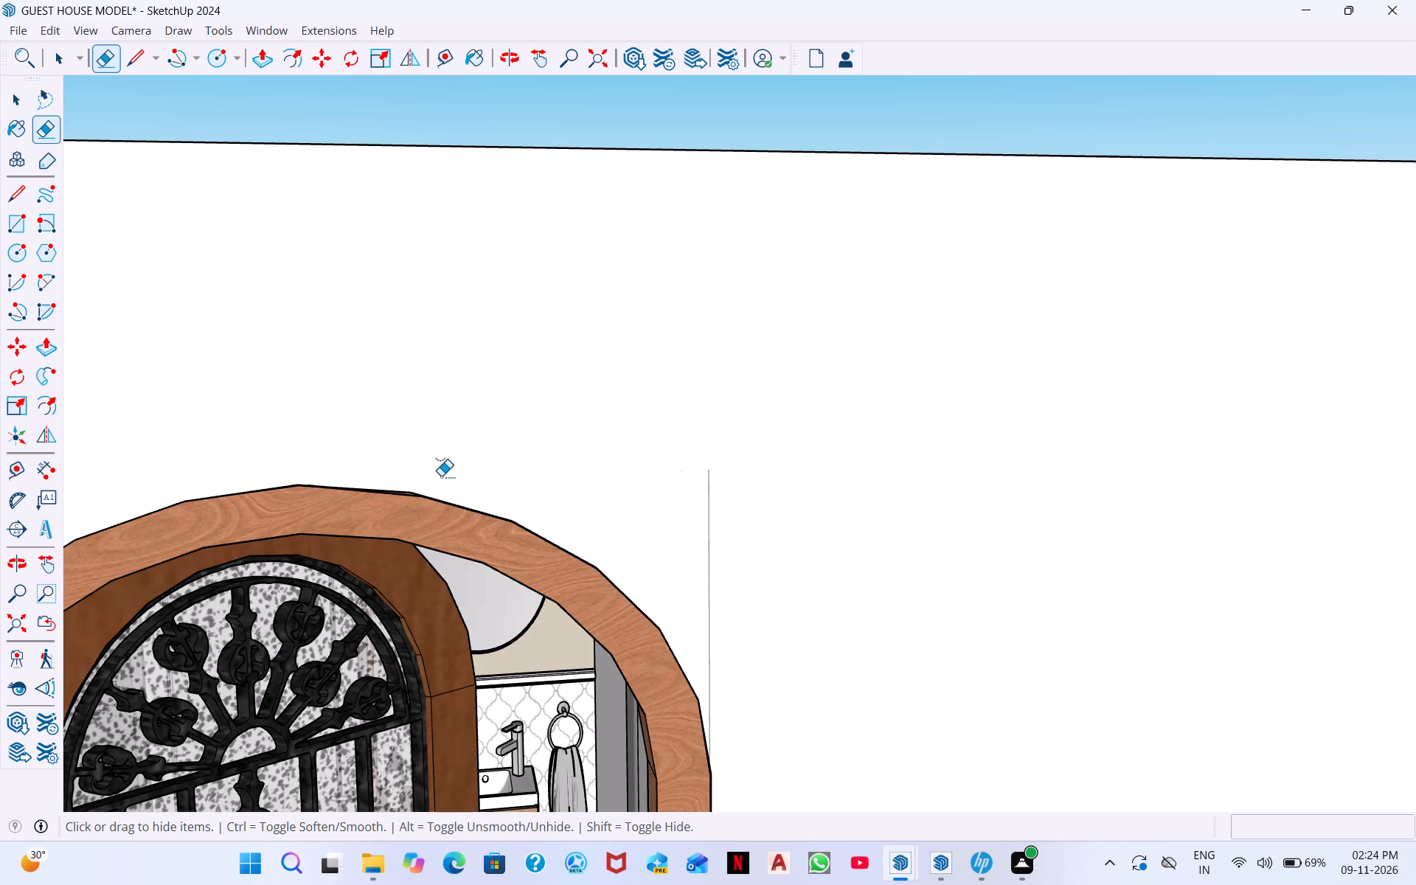
Hide the faint upright and horizontal edges still outlining the square corner beside the arch.
{"action": "scroll", "coordinate": [438, 479], "scroll_direction": "down", "scroll_amount": 3}
{"action": "left_click", "coordinate": [648, 594], "text": "shift"}
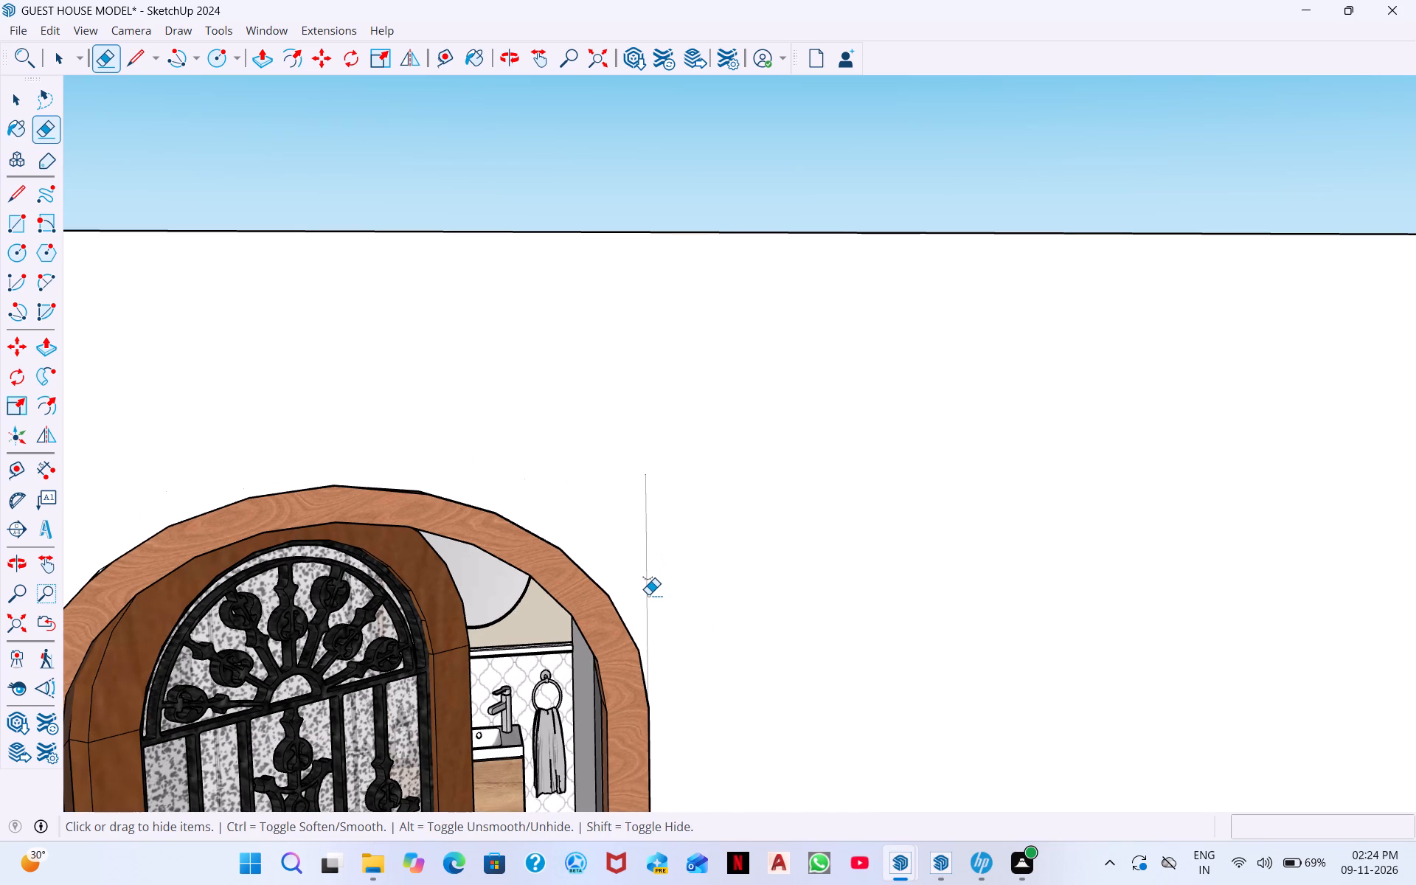
{"action": "scroll", "coordinate": [649, 583], "scroll_direction": "down", "scroll_amount": 4}
{"action": "middle_click_drag", "start_coordinate": [557, 667], "coordinate": [603, 587]}
{"action": "scroll", "coordinate": [603, 587], "scroll_direction": "down", "scroll_amount": 2}
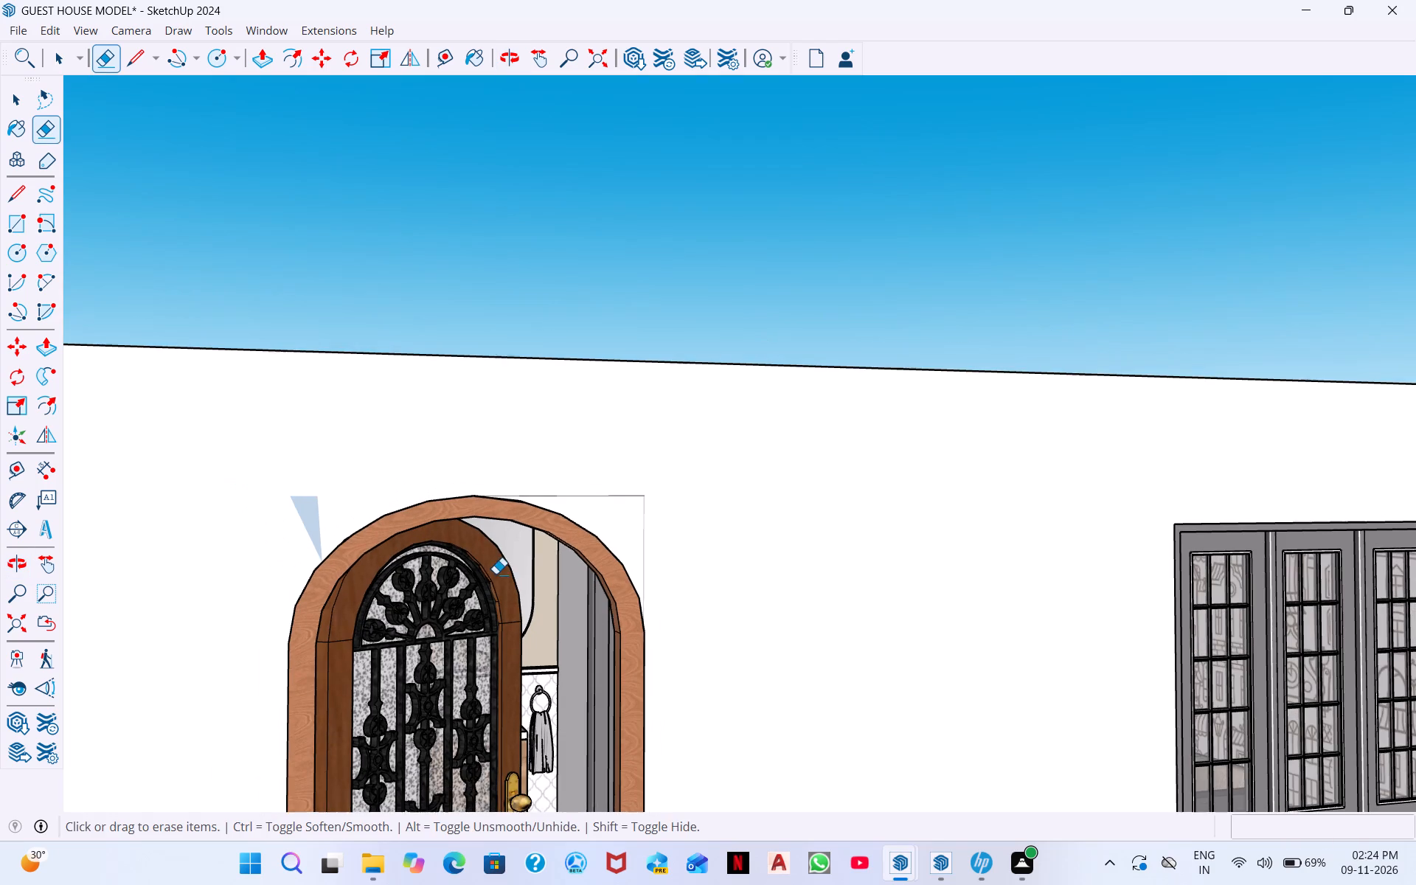
{"action": "left_click", "coordinate": [607, 496], "text": "shift"}
Draw a line from the arch's crown to the square corner, and continue it about 1' 11" down to the frame.
{"action": "middle_click_drag", "start_coordinate": [607, 532], "coordinate": [622, 698], "text": "shift"}
{"action": "scroll", "coordinate": [634, 681], "scroll_direction": "down", "scroll_amount": 6, "text": "shift"}
{"action": "scroll", "coordinate": [667, 657], "scroll_direction": "up", "scroll_amount": 14}
{"action": "middle_click", "coordinate": [667, 657]}
{"action": "scroll", "coordinate": [560, 710], "scroll_direction": "up", "scroll_amount": 6}
{"action": "middle_click_drag", "start_coordinate": [591, 695], "coordinate": [691, 507]}
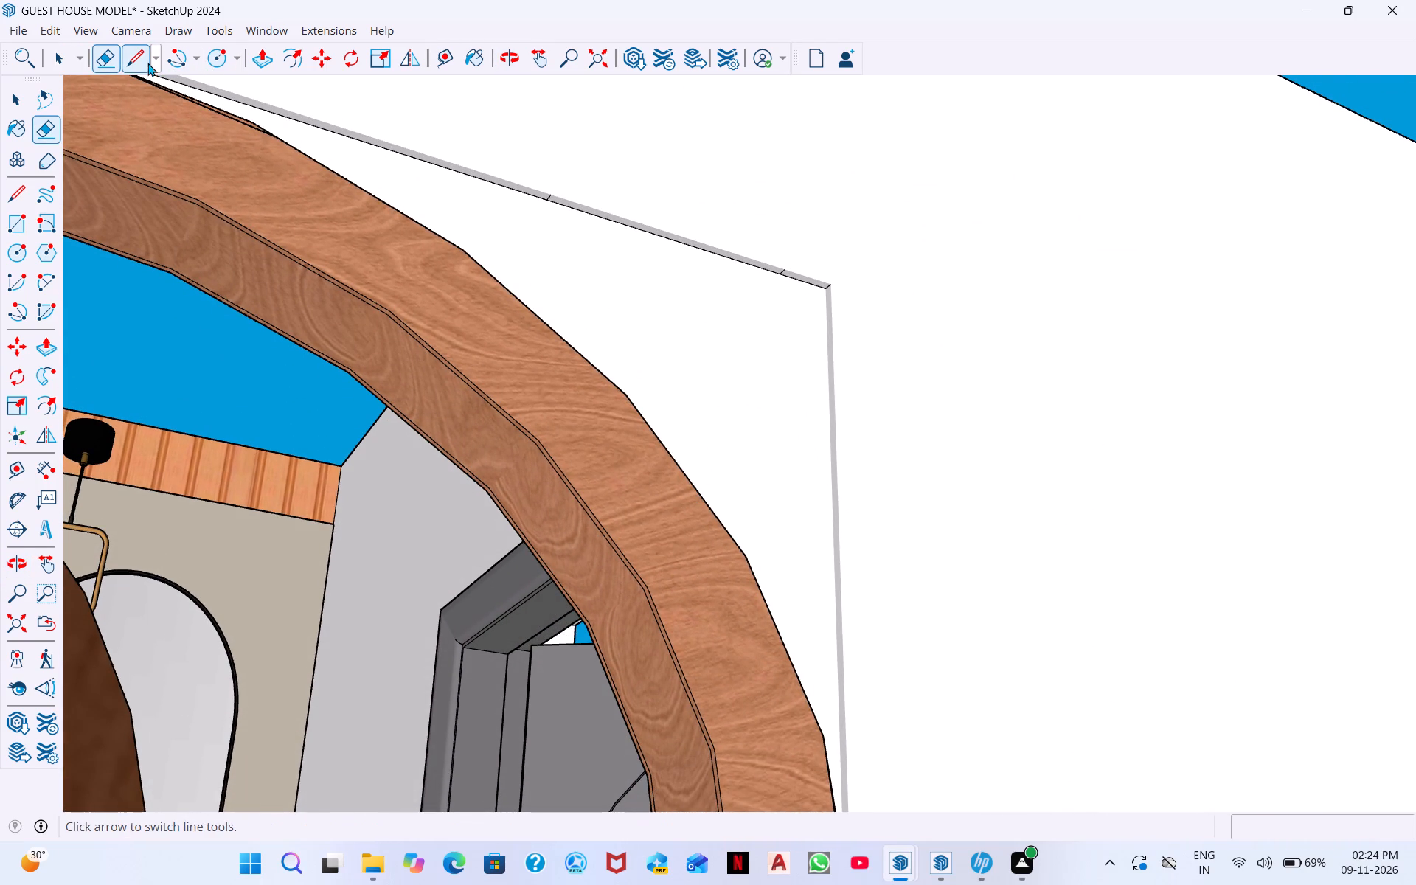
{"action": "middle_click_drag", "start_coordinate": [332, 260], "coordinate": [333, 270]}
{"action": "scroll", "coordinate": [333, 271], "scroll_direction": "down", "scroll_amount": 5}
{"action": "middle_click_drag", "start_coordinate": [387, 344], "coordinate": [296, 428]}
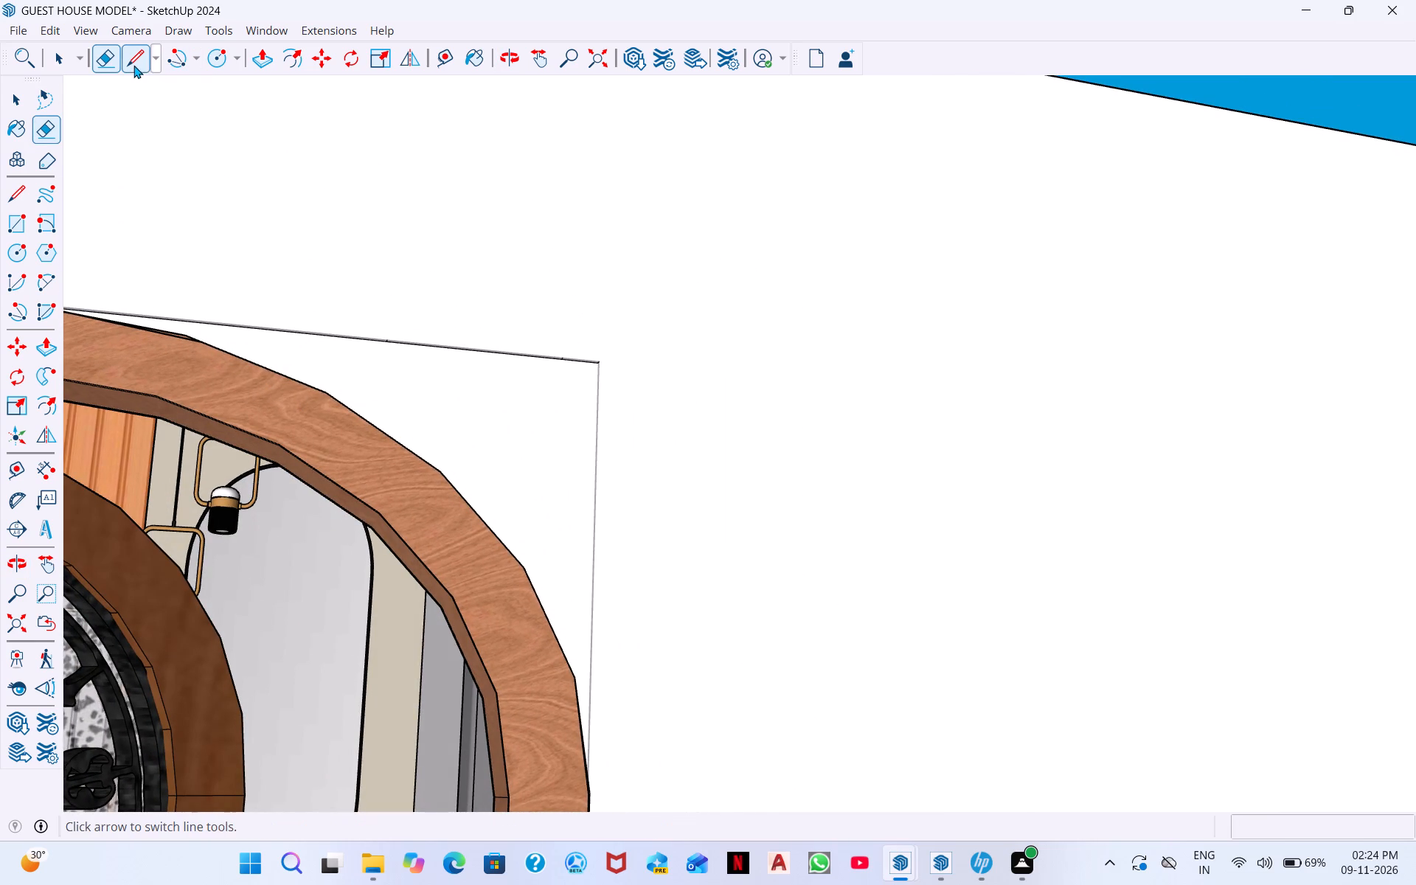
{"action": "left_click", "coordinate": [133, 65]}
{"action": "scroll", "coordinate": [266, 341], "scroll_direction": "down", "scroll_amount": 3}
{"action": "middle_click_drag", "start_coordinate": [454, 431], "coordinate": [457, 513]}
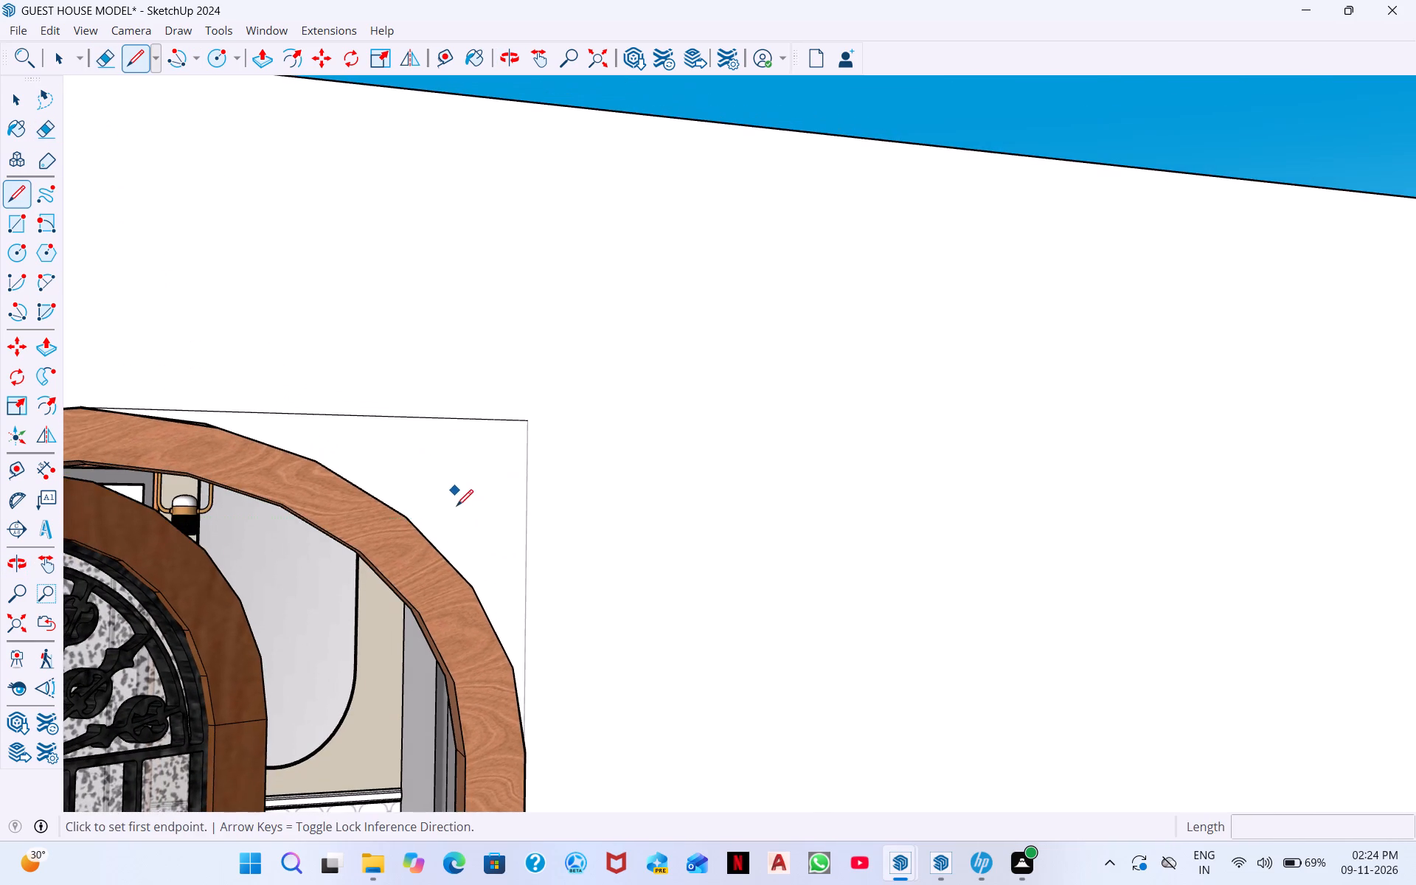
{"action": "left_click", "coordinate": [91, 406]}
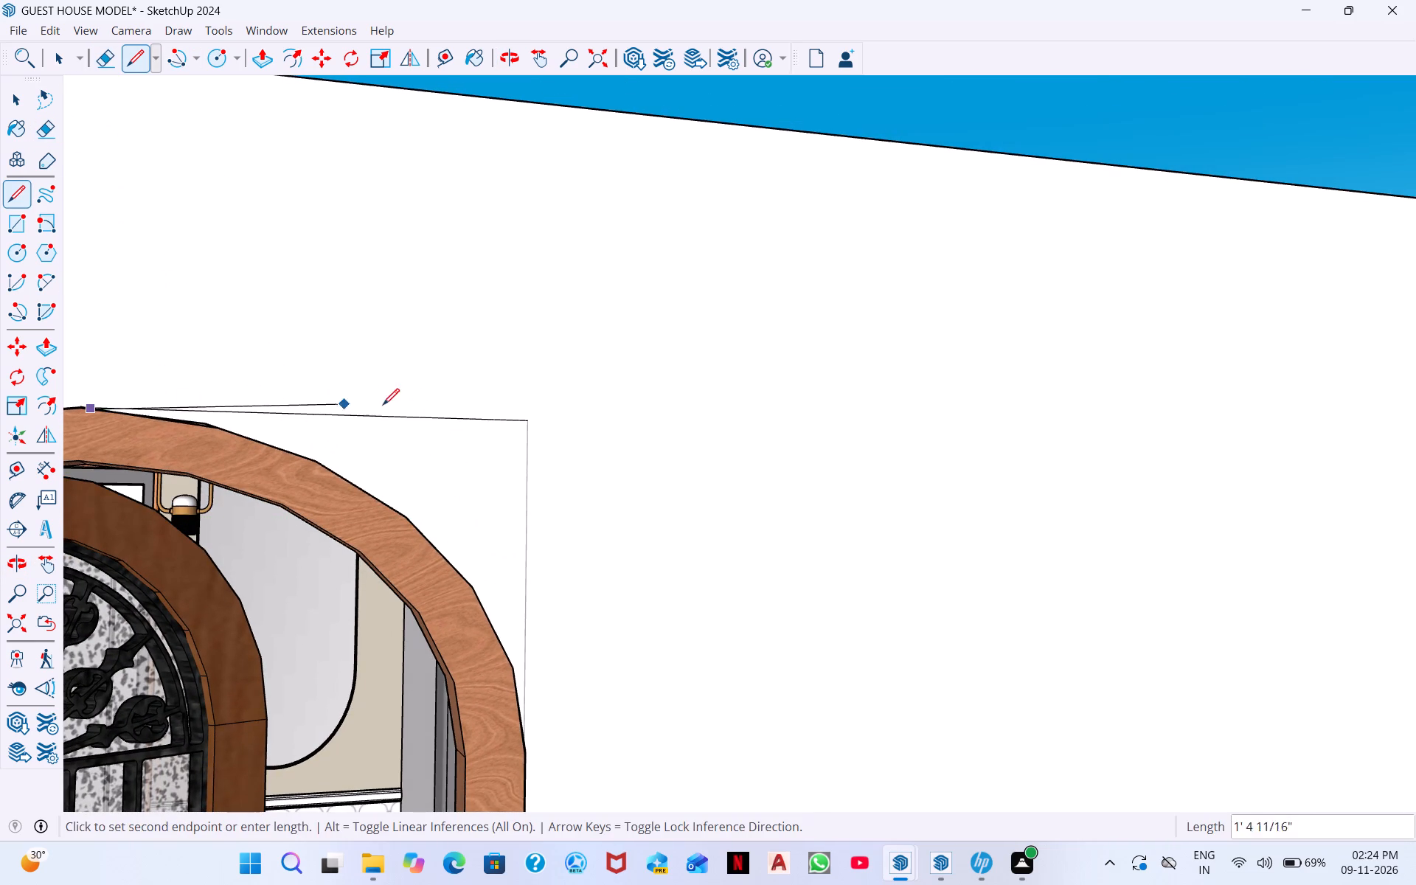
{"action": "left_click", "coordinate": [527, 421]}
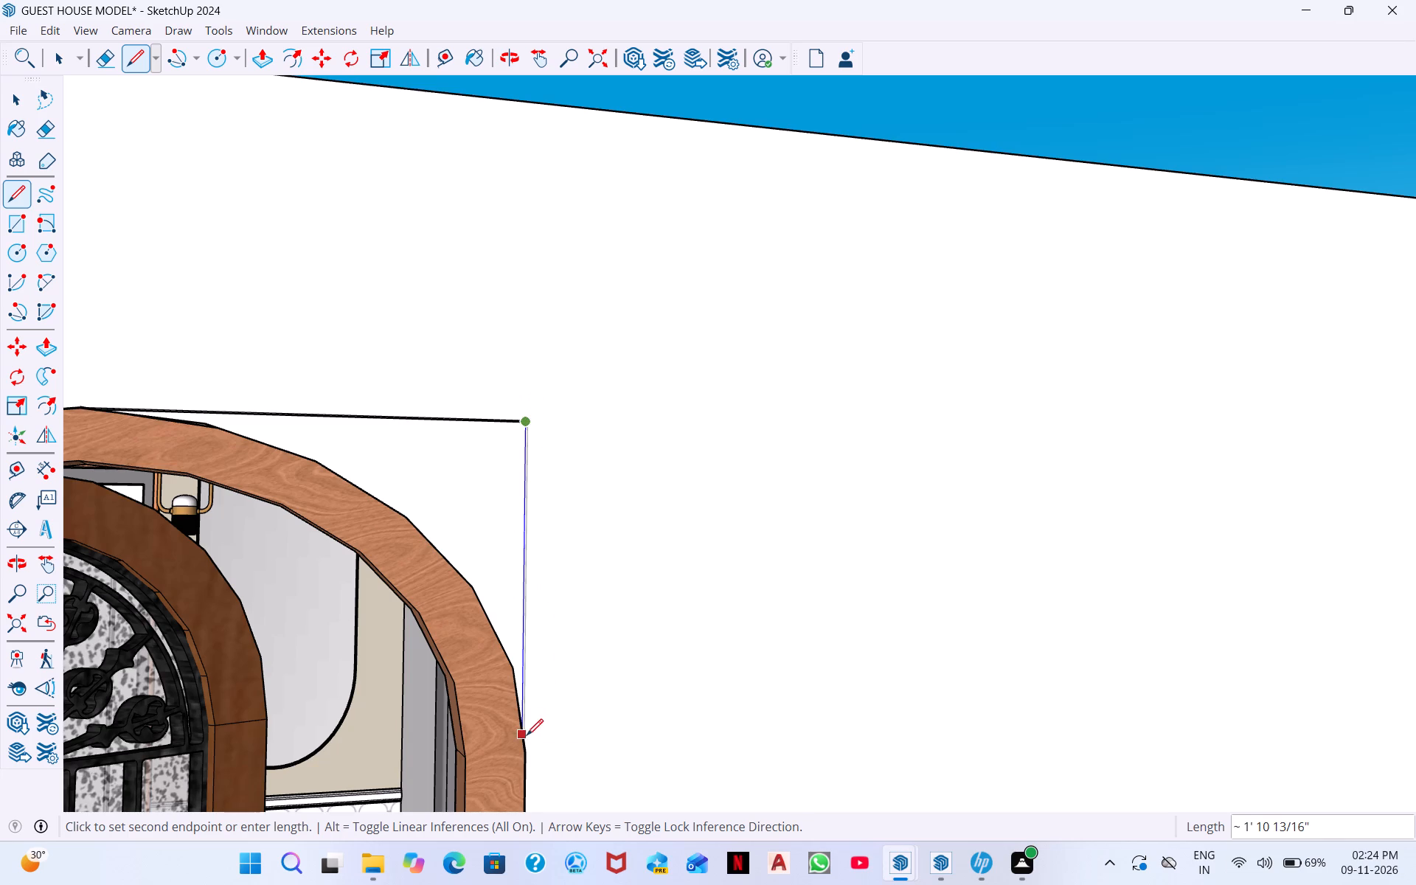
{"action": "scroll", "coordinate": [538, 715], "scroll_direction": "up", "scroll_amount": 10}
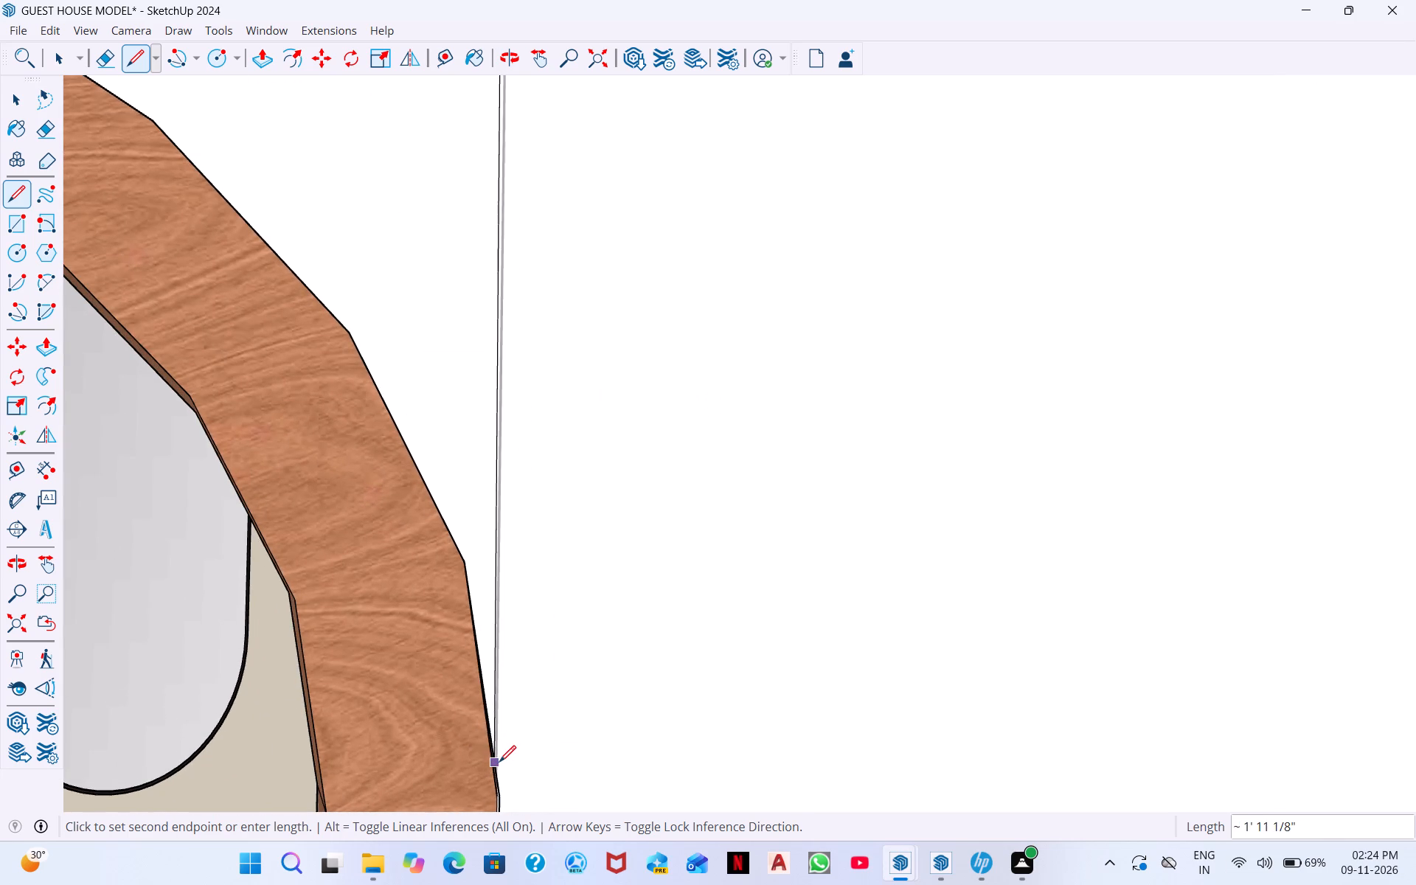
{"action": "left_click", "coordinate": [499, 760]}
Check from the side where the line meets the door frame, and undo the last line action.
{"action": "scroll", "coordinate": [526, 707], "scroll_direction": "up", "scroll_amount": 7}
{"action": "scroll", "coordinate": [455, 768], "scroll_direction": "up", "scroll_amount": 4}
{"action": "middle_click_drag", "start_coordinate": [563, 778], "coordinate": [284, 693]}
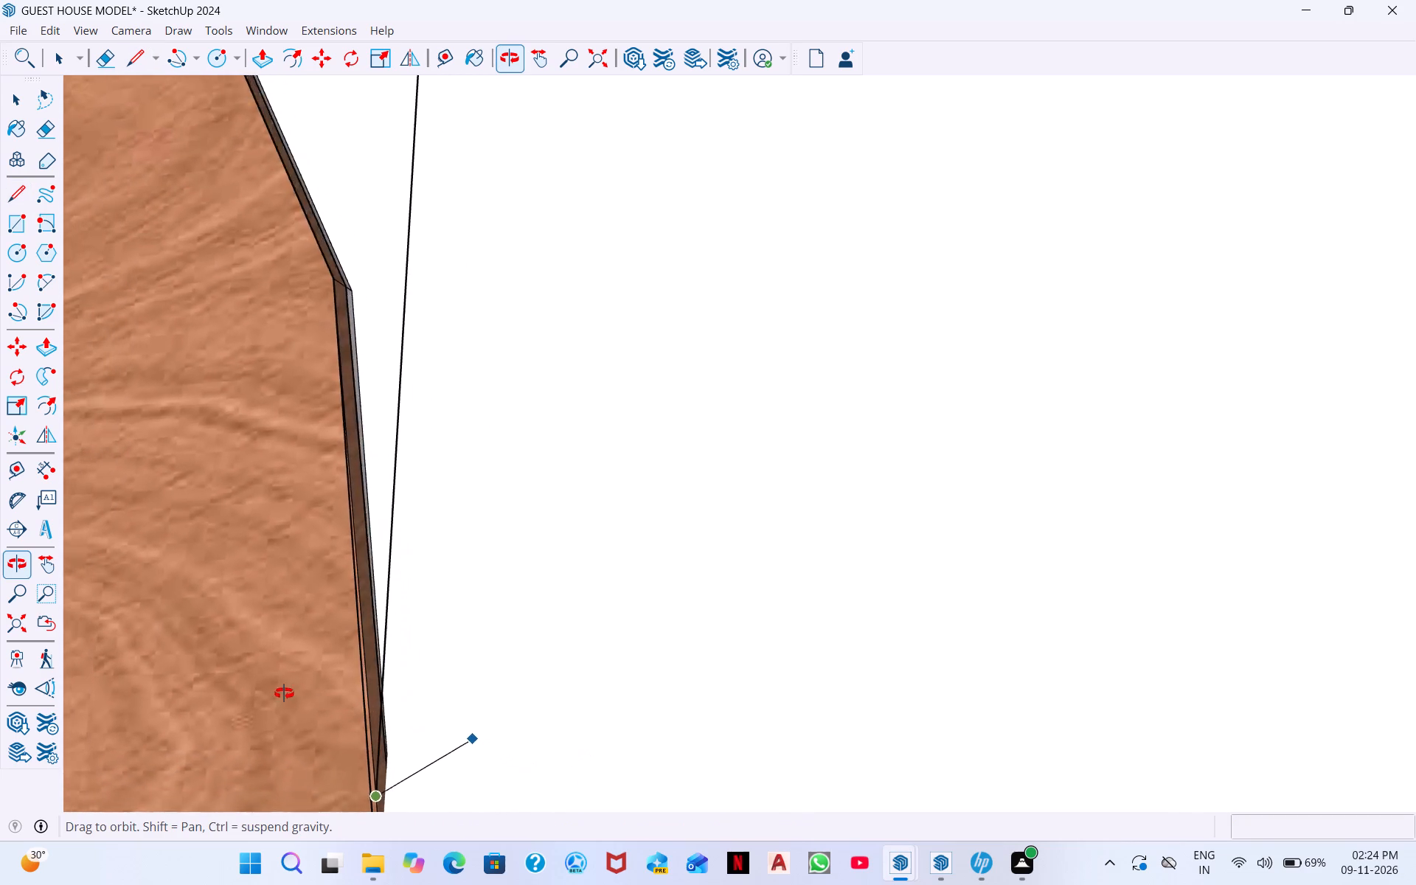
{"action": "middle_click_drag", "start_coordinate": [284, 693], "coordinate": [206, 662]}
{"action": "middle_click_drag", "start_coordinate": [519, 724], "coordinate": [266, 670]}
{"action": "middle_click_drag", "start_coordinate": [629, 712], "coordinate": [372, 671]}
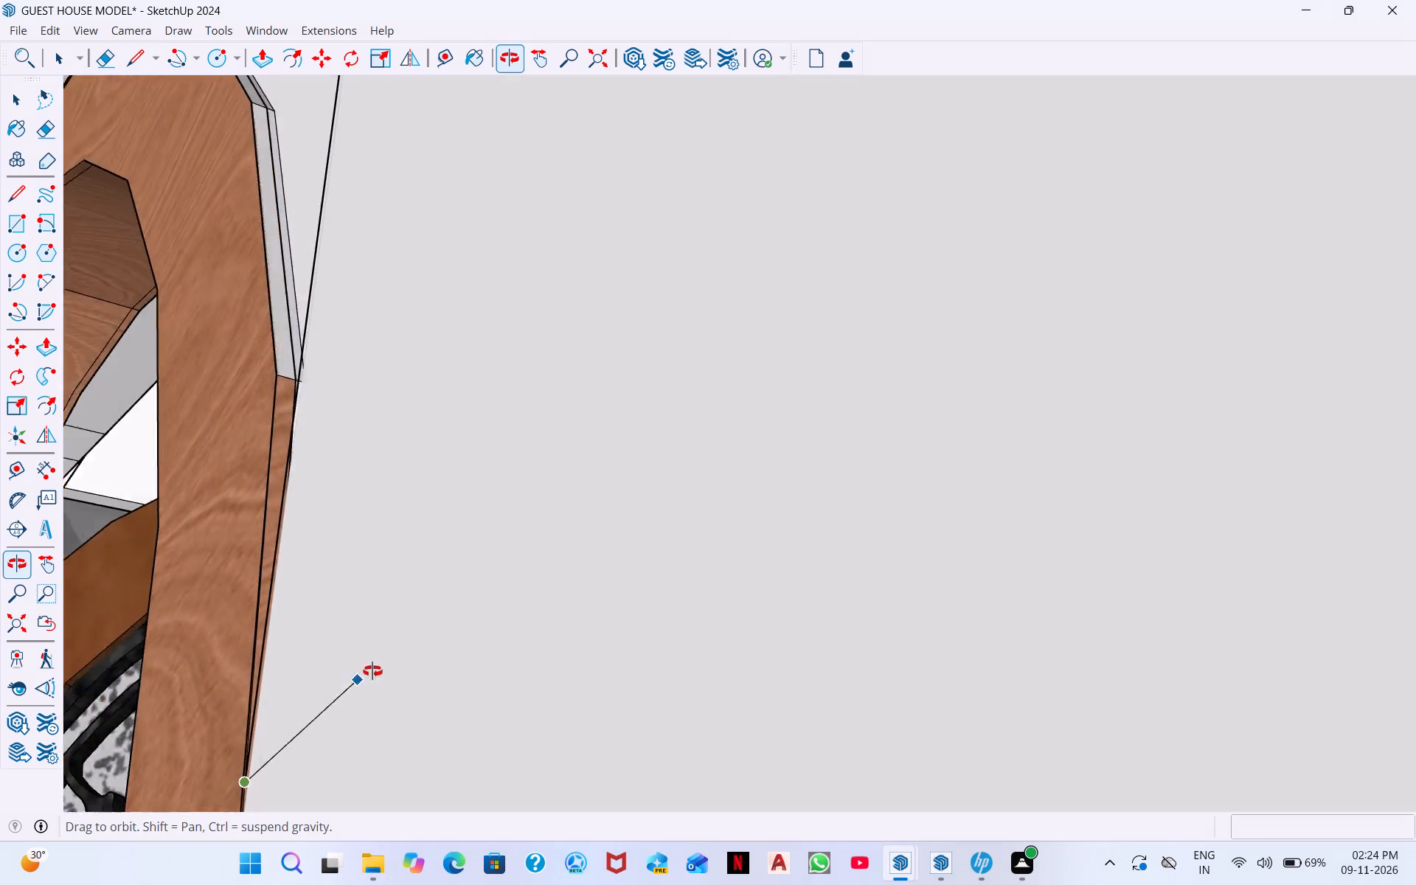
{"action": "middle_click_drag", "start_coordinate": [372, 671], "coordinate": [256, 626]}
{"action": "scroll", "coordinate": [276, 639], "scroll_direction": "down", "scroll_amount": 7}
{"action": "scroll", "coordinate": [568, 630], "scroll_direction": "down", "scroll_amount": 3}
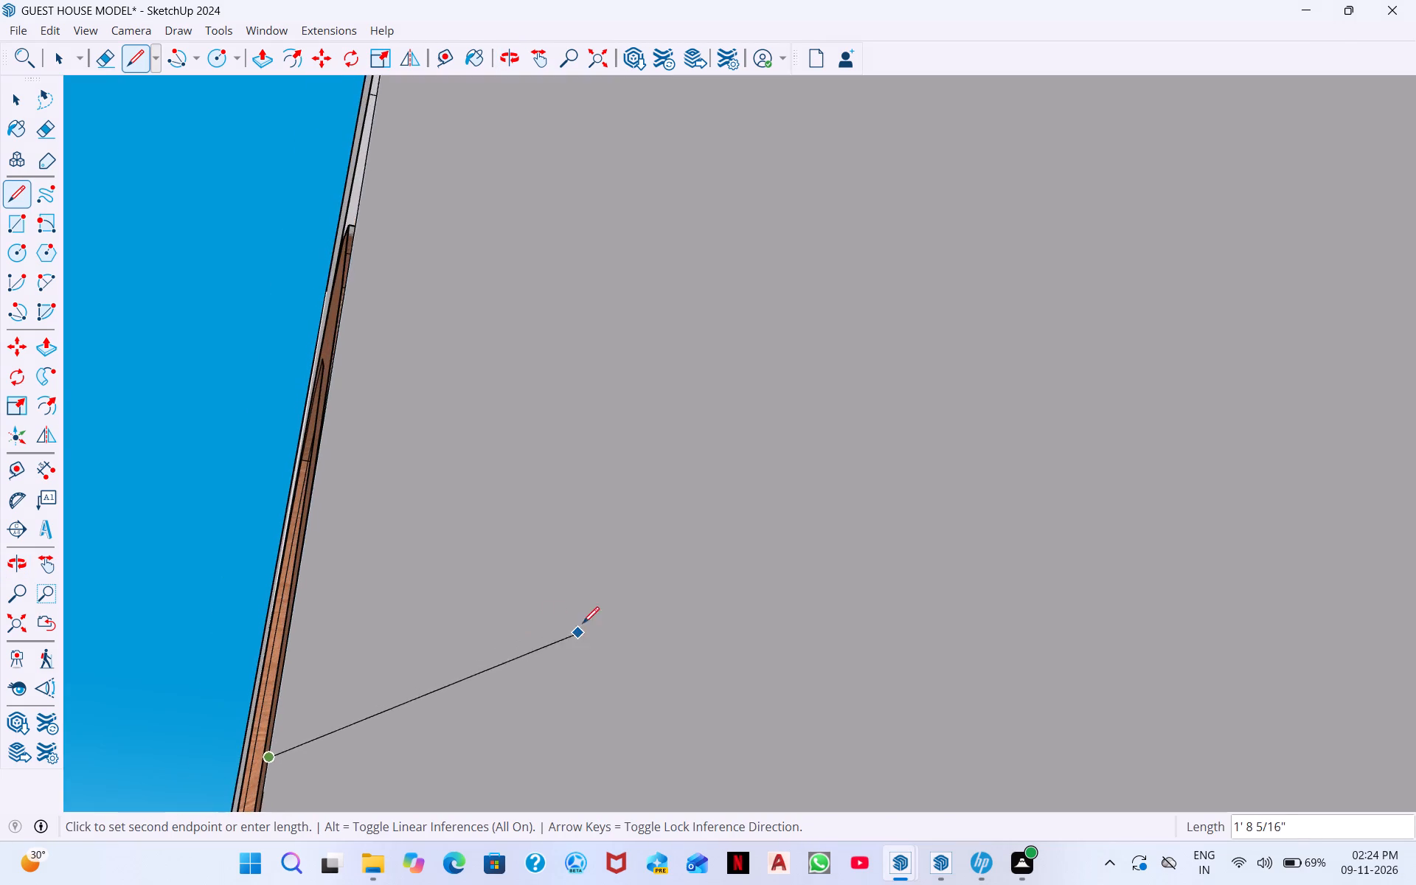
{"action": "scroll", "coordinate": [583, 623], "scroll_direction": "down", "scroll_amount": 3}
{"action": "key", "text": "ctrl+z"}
Push/Pull the two larger recessed patches between the arch and its square corner by about 1/8".
{"action": "middle_click_drag", "start_coordinate": [353, 583], "coordinate": [746, 664]}
{"action": "scroll", "coordinate": [432, 561], "scroll_direction": "down", "scroll_amount": 6}
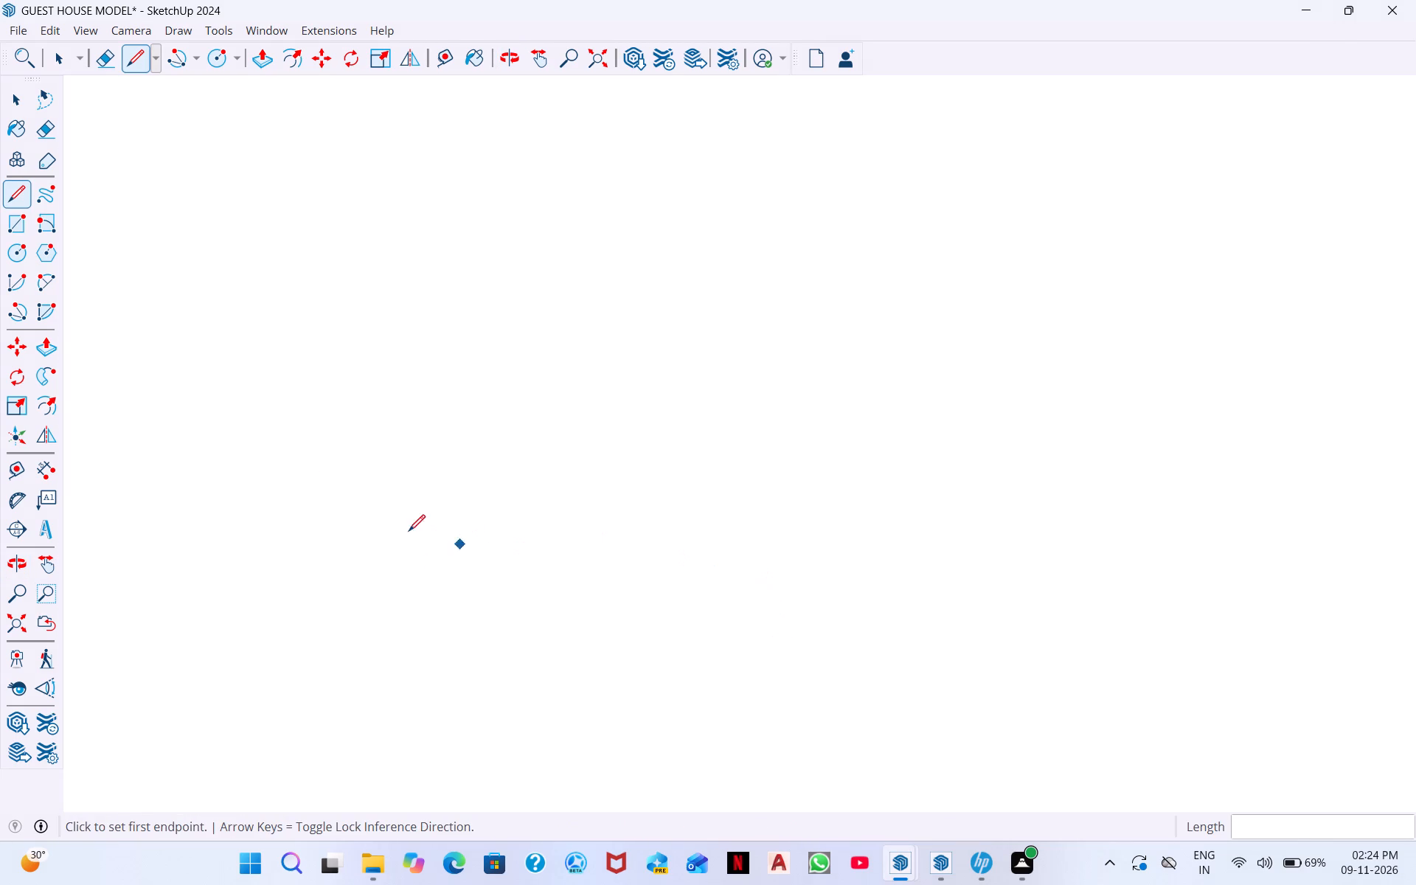
{"action": "scroll", "coordinate": [409, 531], "scroll_direction": "down", "scroll_amount": 3}
{"action": "scroll", "coordinate": [460, 258], "scroll_direction": "up", "scroll_amount": 2}
{"action": "left_click", "coordinate": [591, 56]}
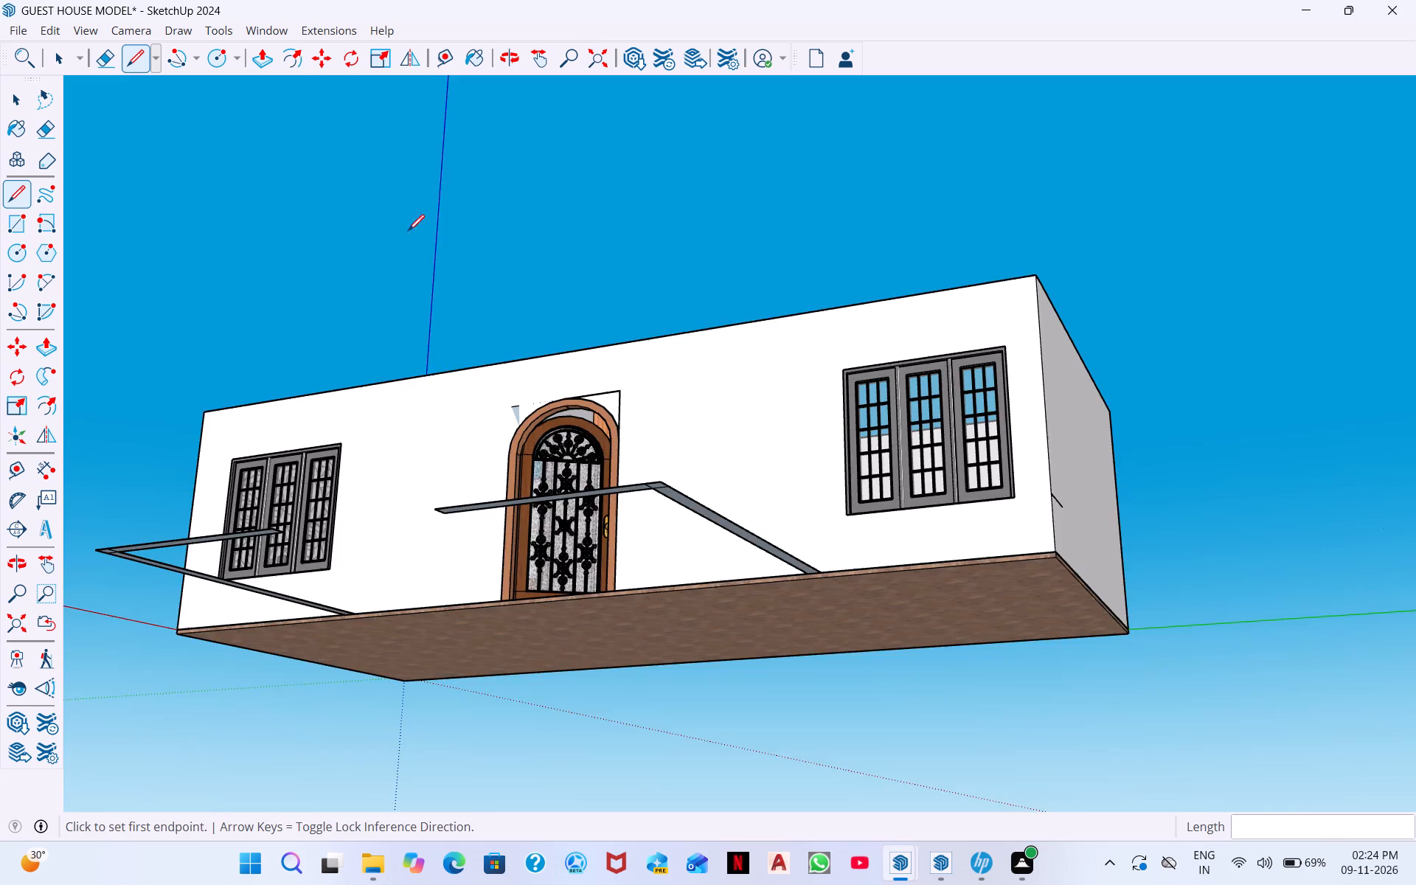
{"action": "scroll", "coordinate": [384, 335], "scroll_direction": "down", "scroll_amount": 4}
{"action": "middle_click_drag", "start_coordinate": [529, 398], "coordinate": [756, 552]}
{"action": "scroll", "coordinate": [586, 425], "scroll_direction": "up", "scroll_amount": 5}
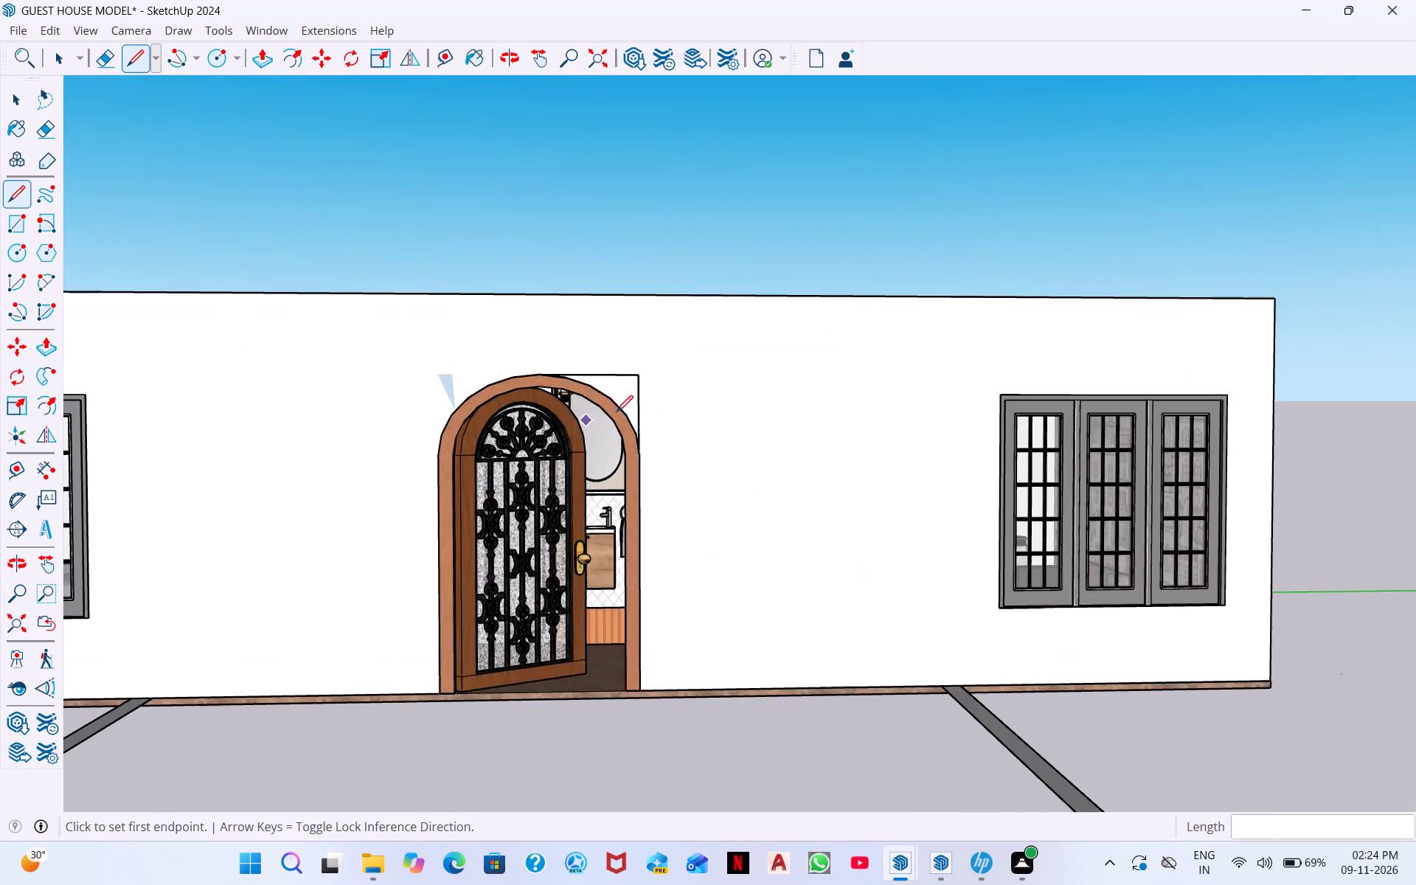
{"action": "scroll", "coordinate": [648, 404], "scroll_direction": "up", "scroll_amount": 1}
{"action": "middle_click_drag", "start_coordinate": [647, 407], "coordinate": [770, 560]}
{"action": "middle_click_drag", "start_coordinate": [577, 436], "coordinate": [826, 532]}
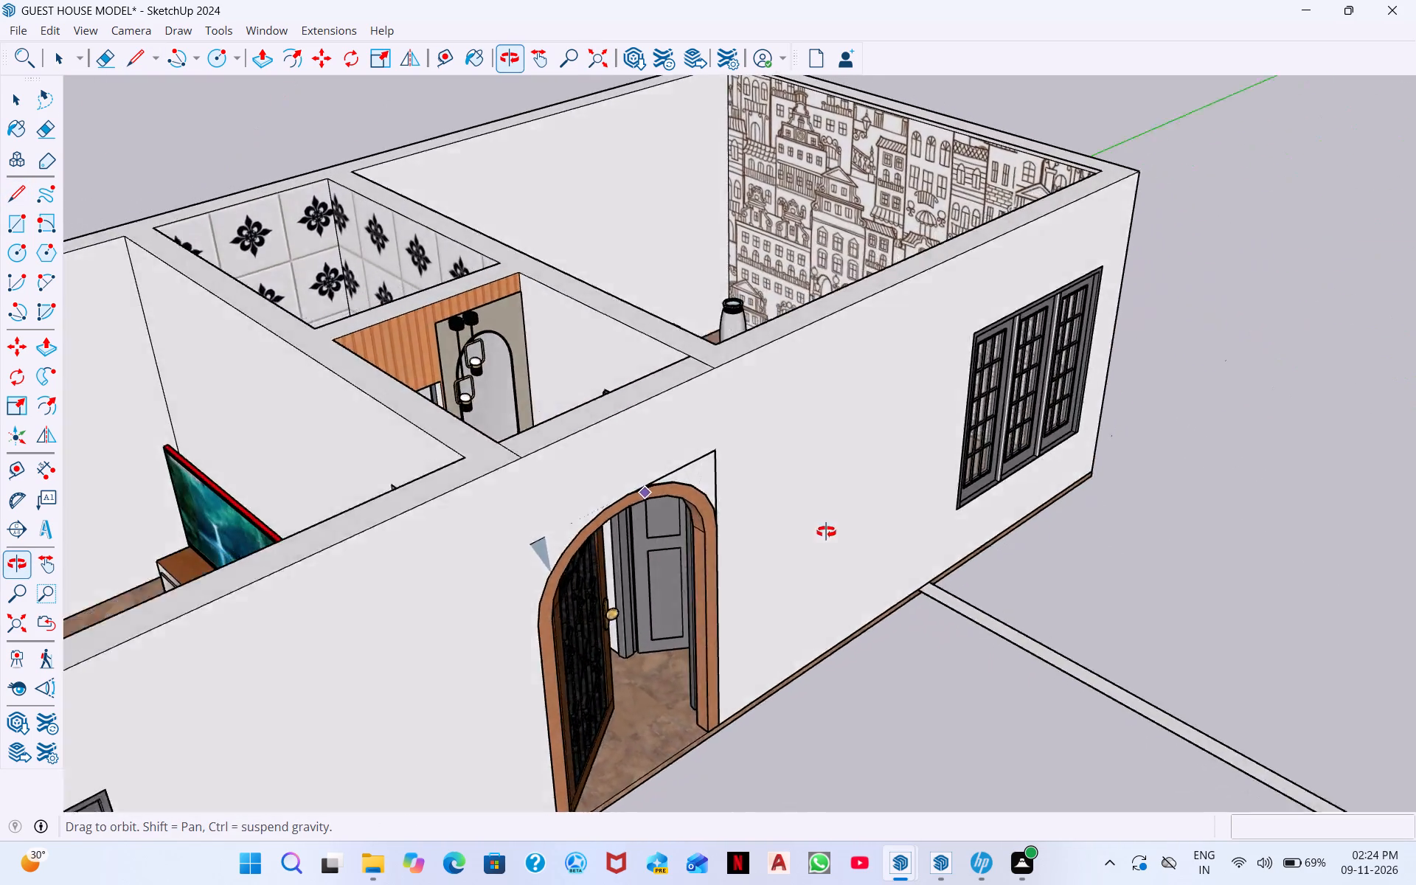
{"action": "middle_click_drag", "start_coordinate": [826, 532], "coordinate": [1064, 474]}
{"action": "scroll", "coordinate": [704, 479], "scroll_direction": "up", "scroll_amount": 3}
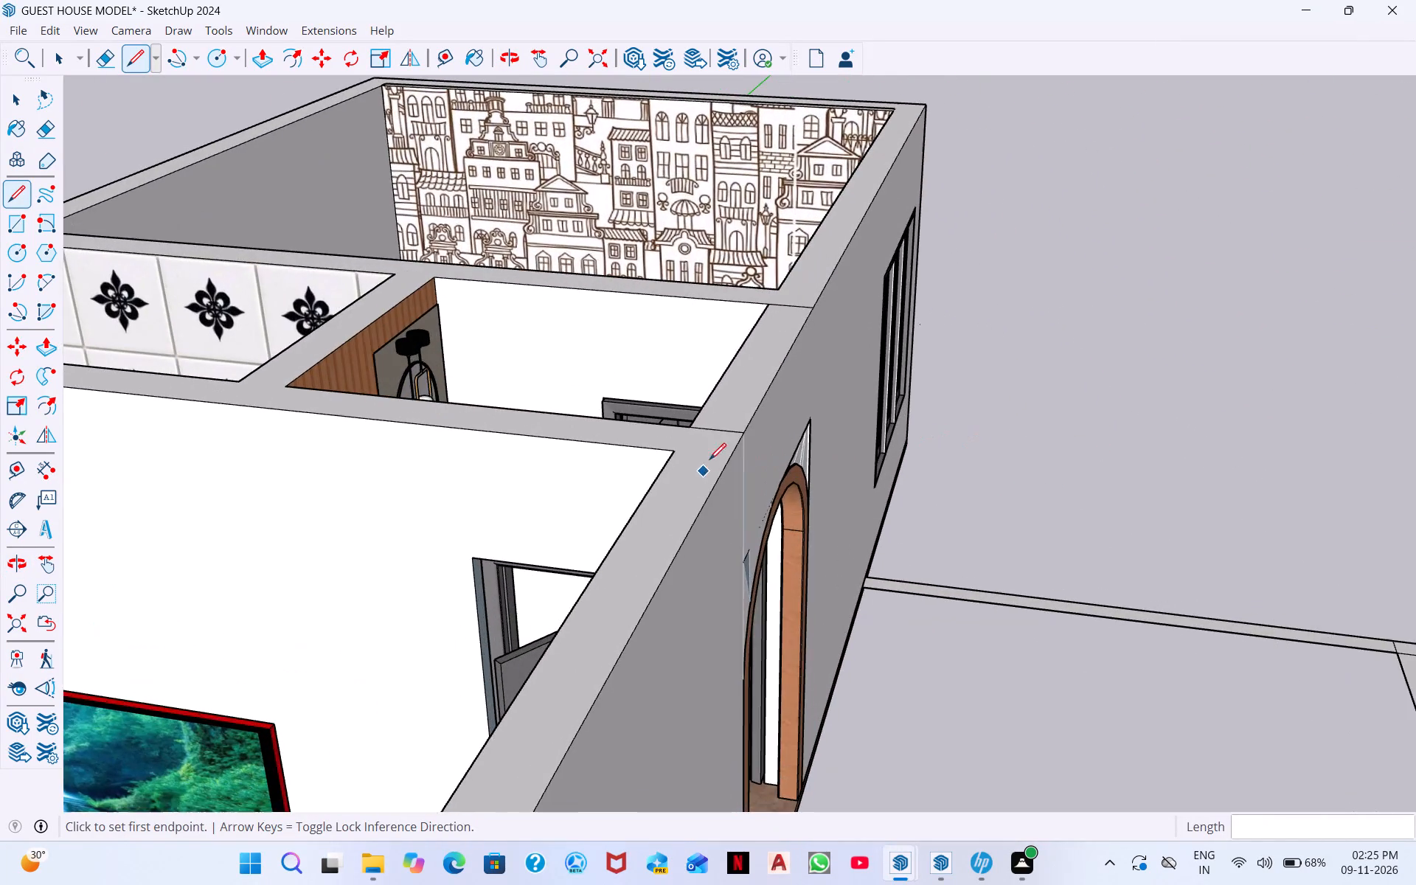
{"action": "scroll", "coordinate": [872, 470], "scroll_direction": "up", "scroll_amount": 10}
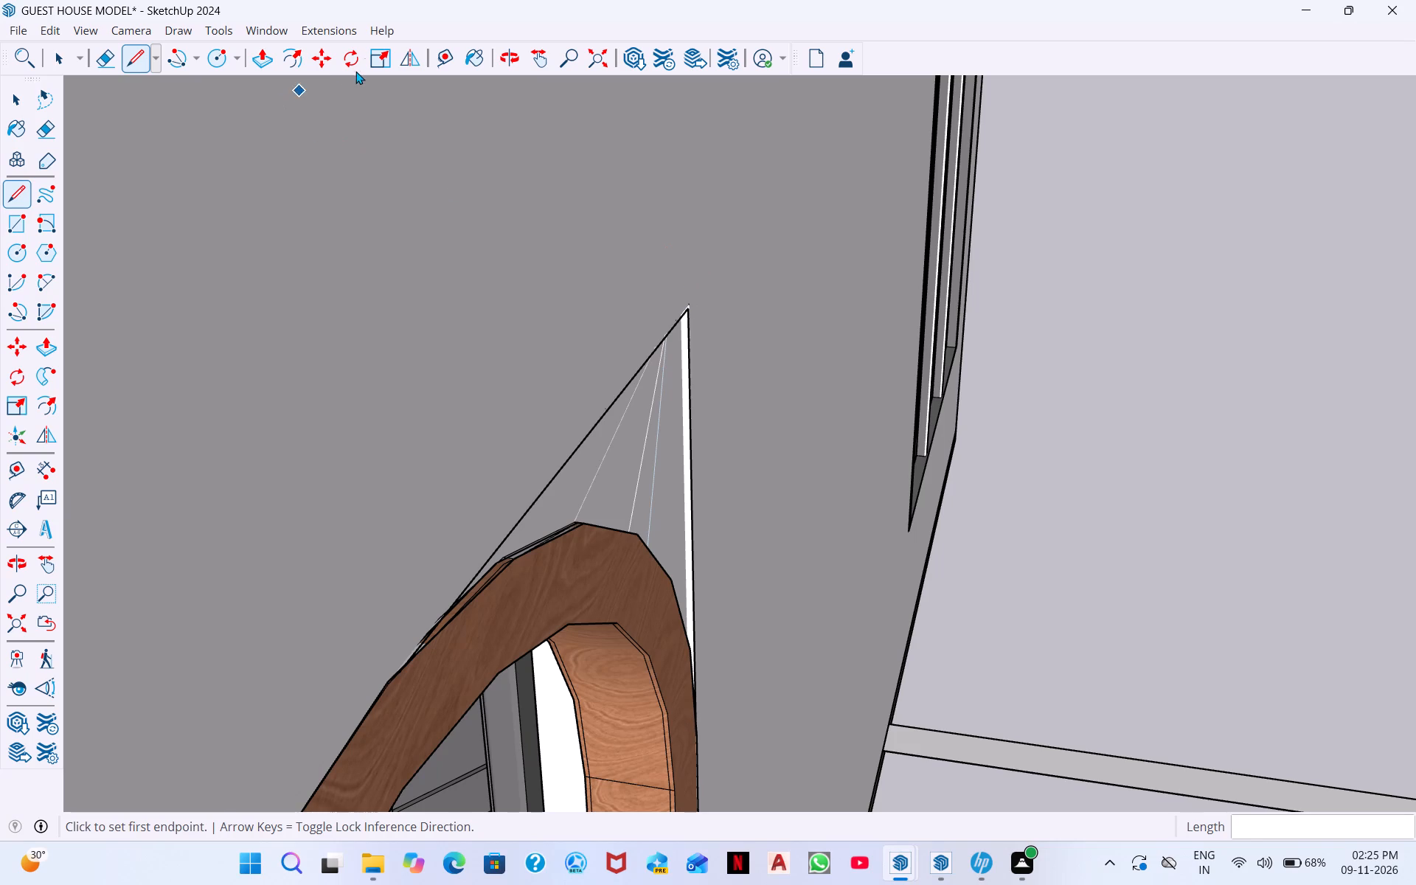
{"action": "left_click", "coordinate": [373, 52]}
{"action": "left_click", "coordinate": [269, 65]}
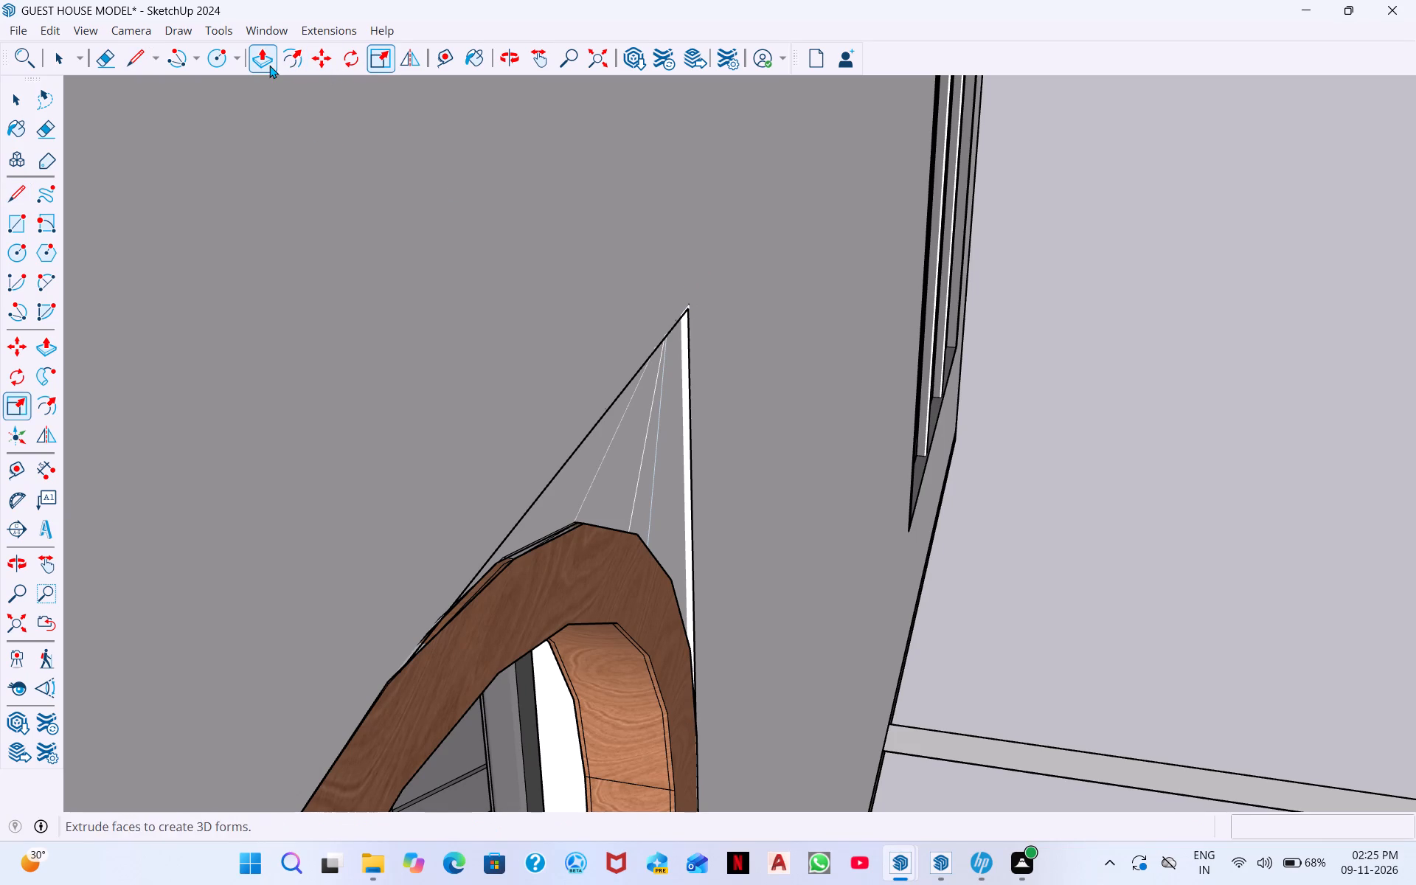
{"action": "left_click", "coordinate": [600, 437]}
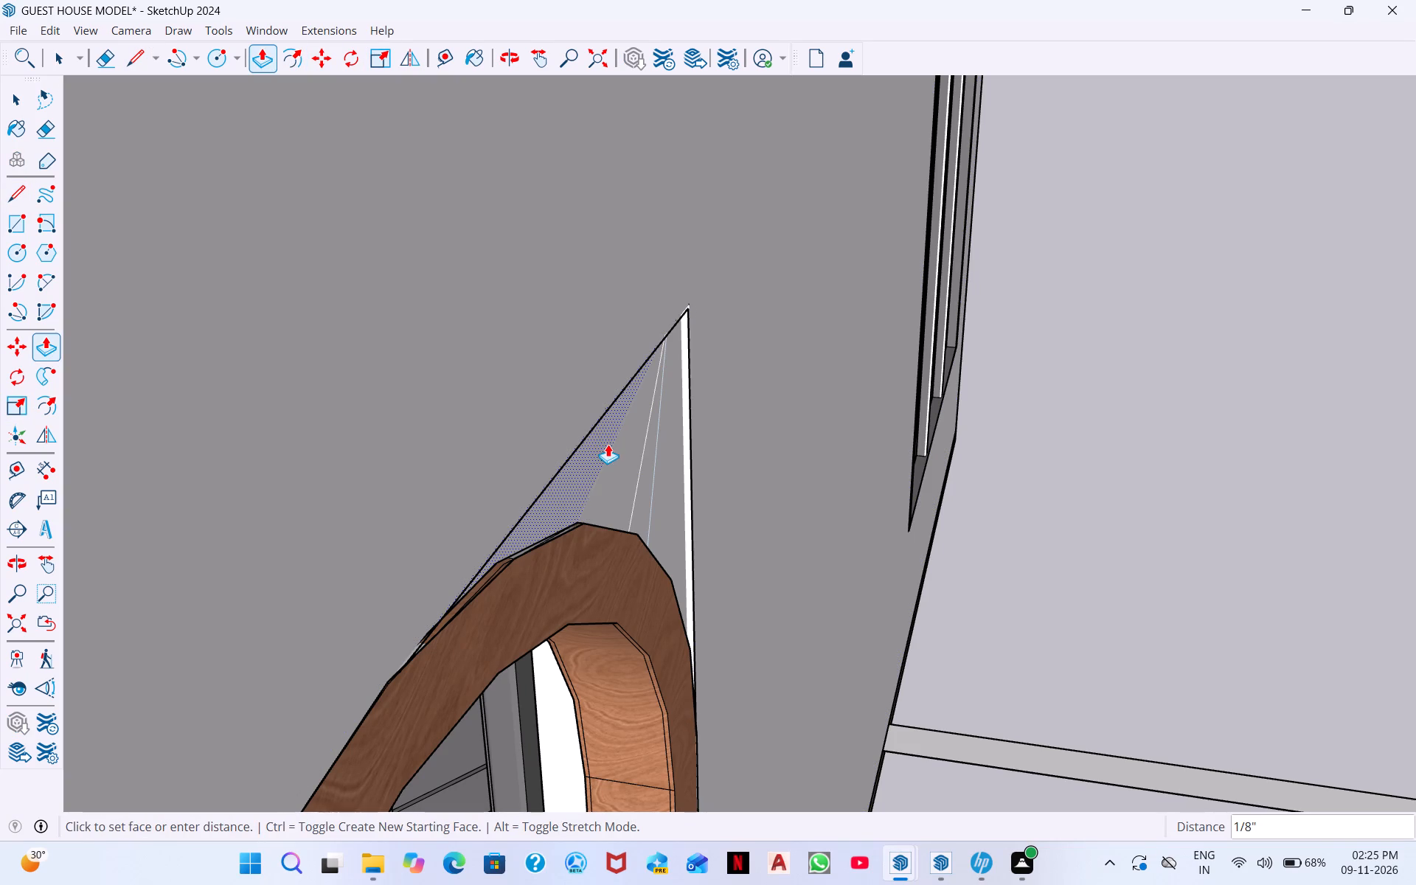
{"action": "left_click", "coordinate": [609, 442]}
{"action": "left_click", "coordinate": [633, 436]}
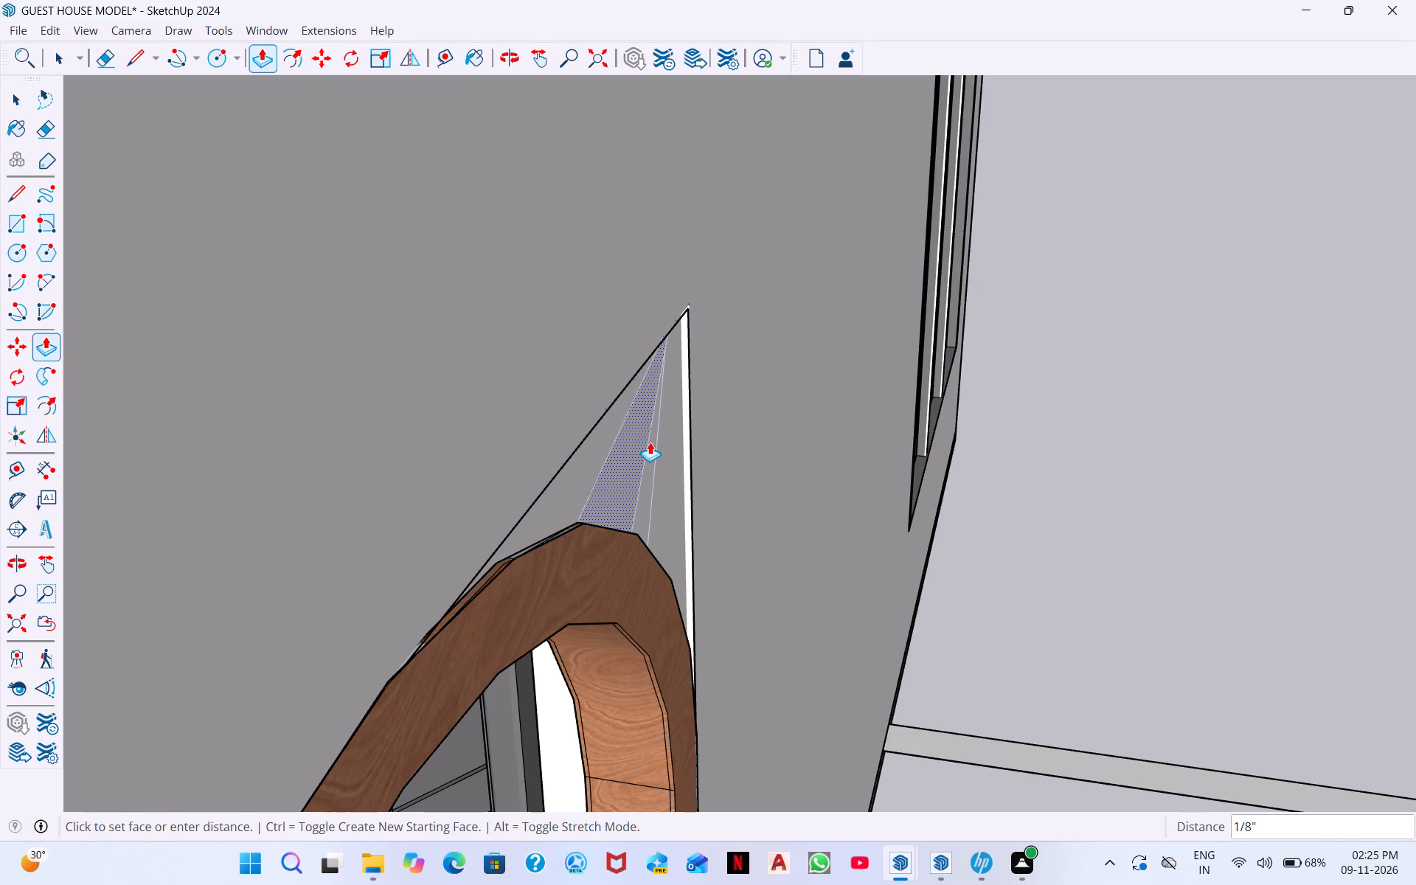
{"action": "left_click", "coordinate": [650, 442]}
Pull the patch along the upright edge and the narrow patch next to it out by 3/8".
{"action": "left_click", "coordinate": [679, 490]}
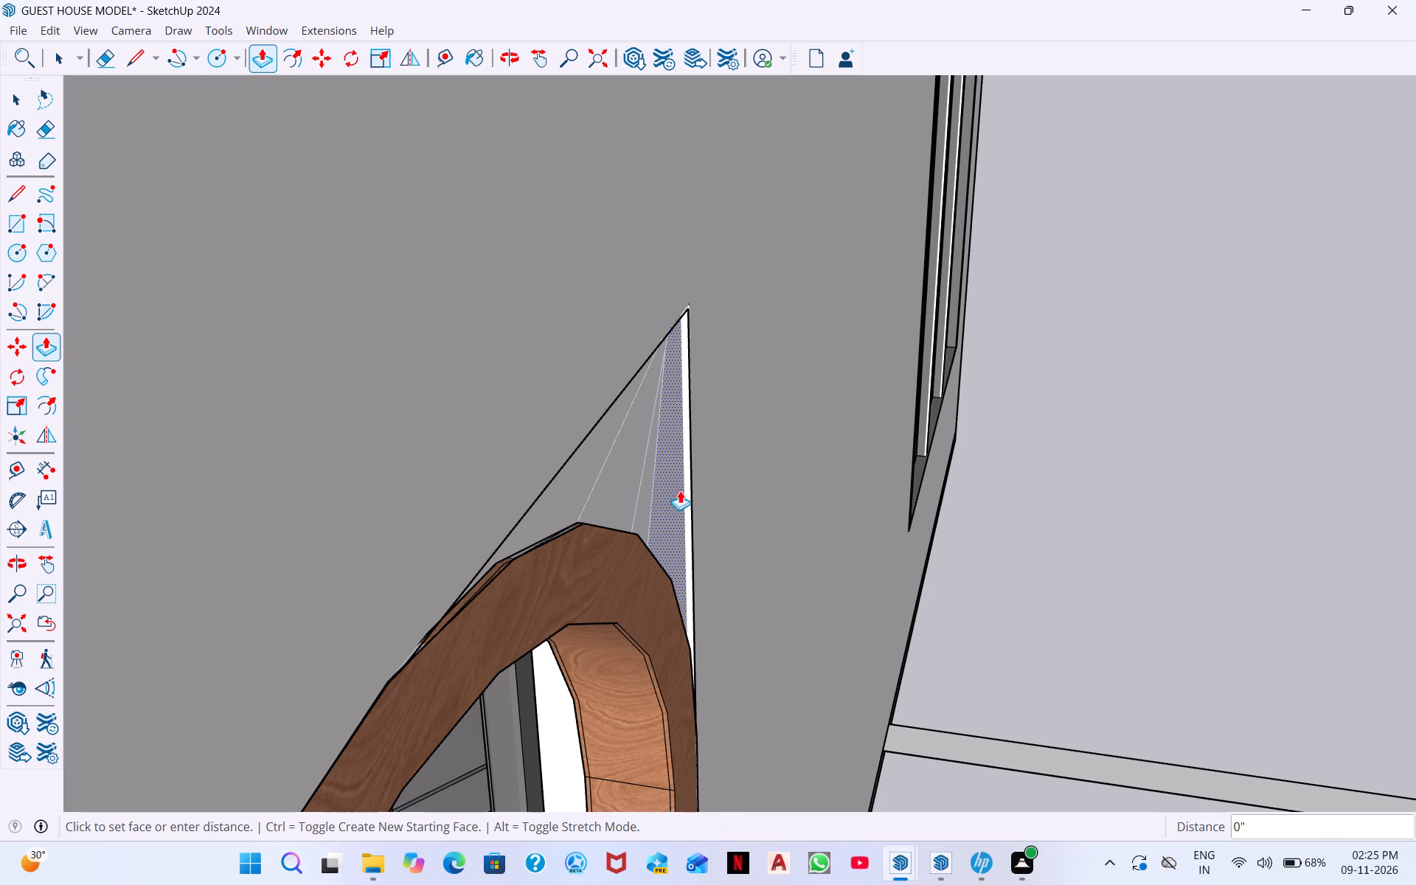
{"action": "left_click", "coordinate": [690, 501]}
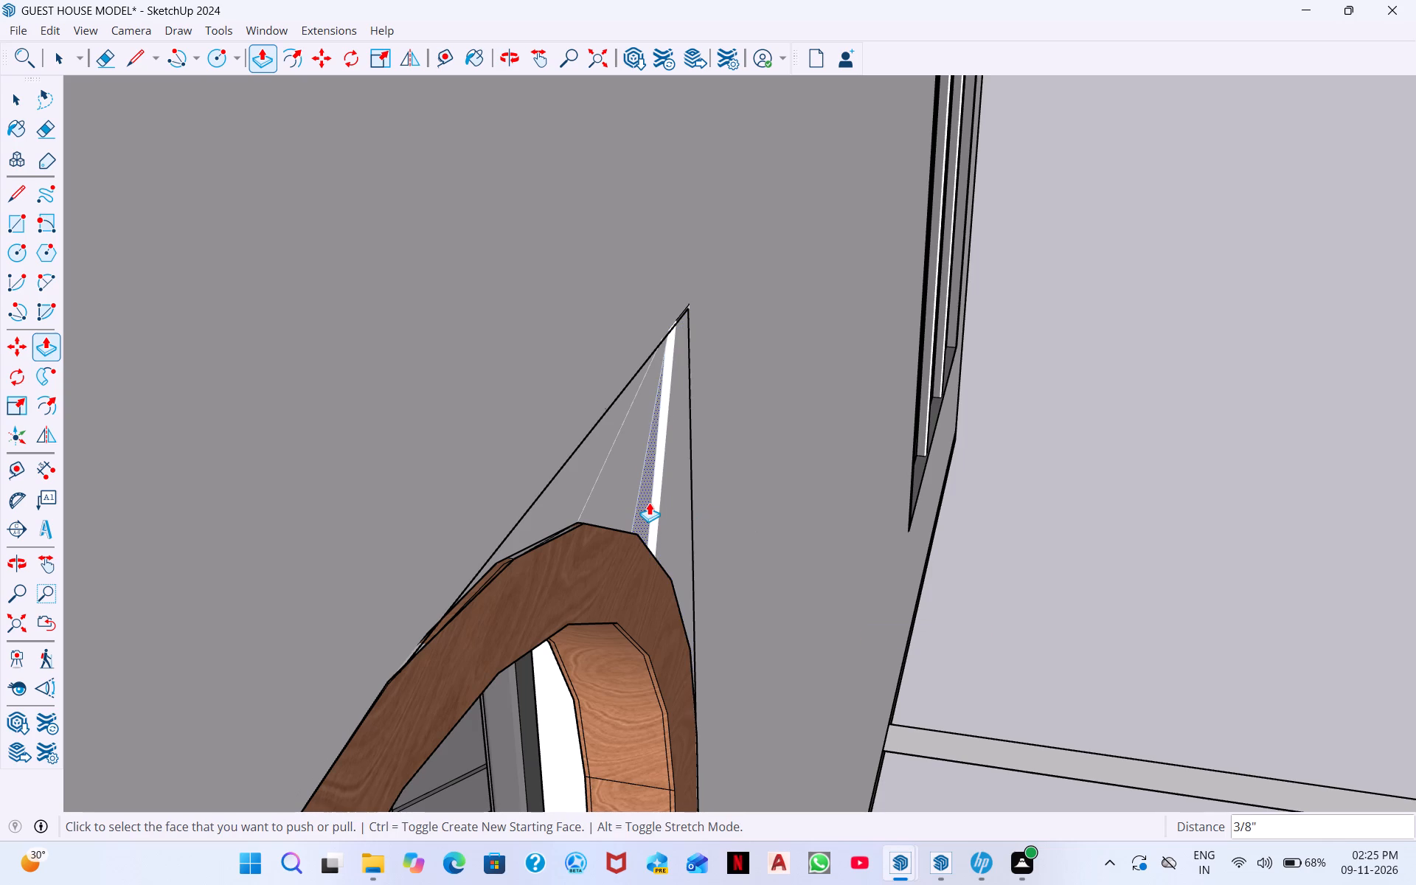
{"action": "left_click", "coordinate": [649, 502]}
{"action": "left_click", "coordinate": [657, 510]}
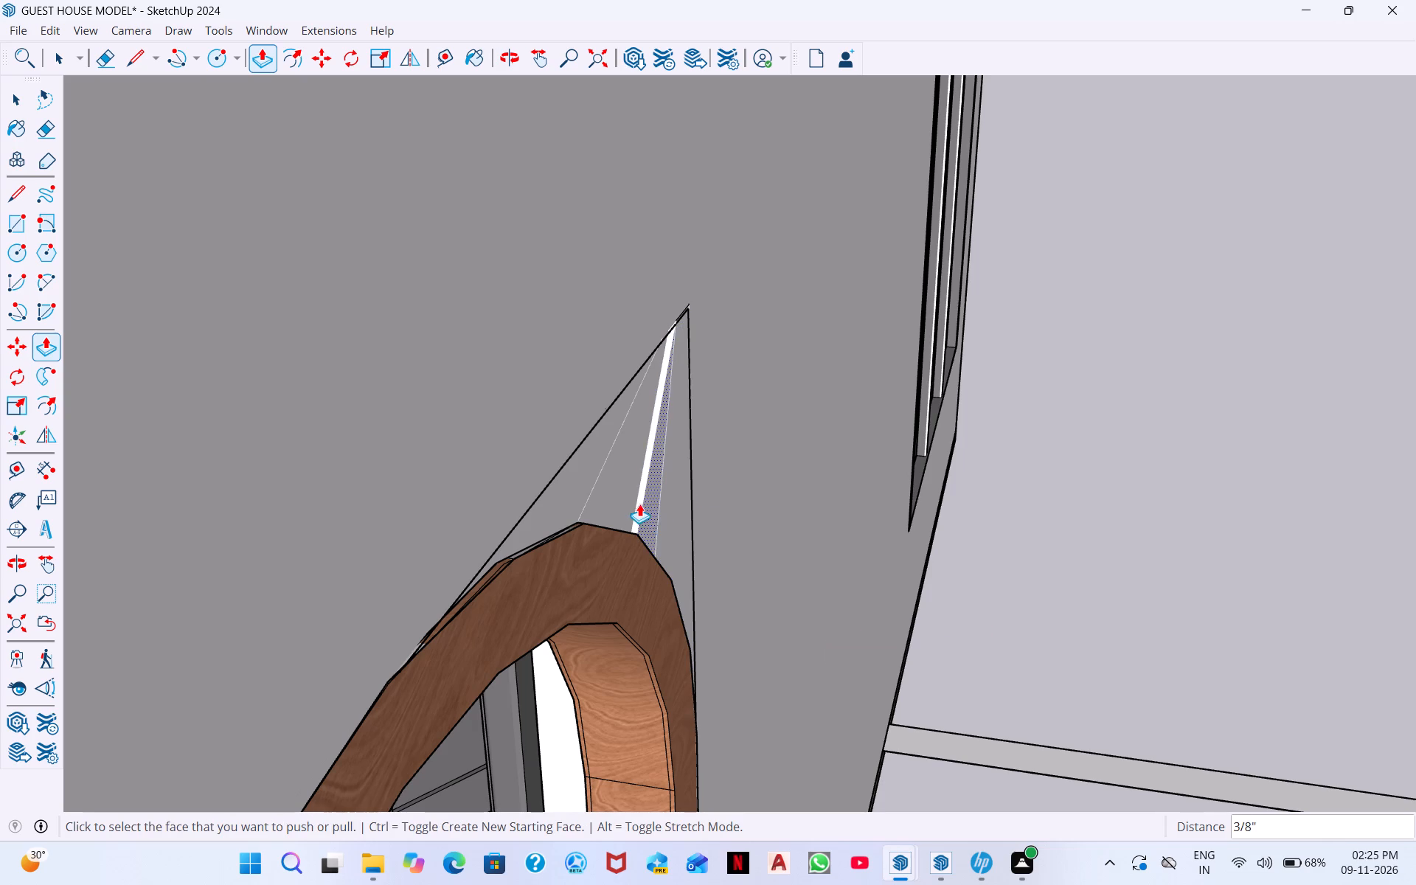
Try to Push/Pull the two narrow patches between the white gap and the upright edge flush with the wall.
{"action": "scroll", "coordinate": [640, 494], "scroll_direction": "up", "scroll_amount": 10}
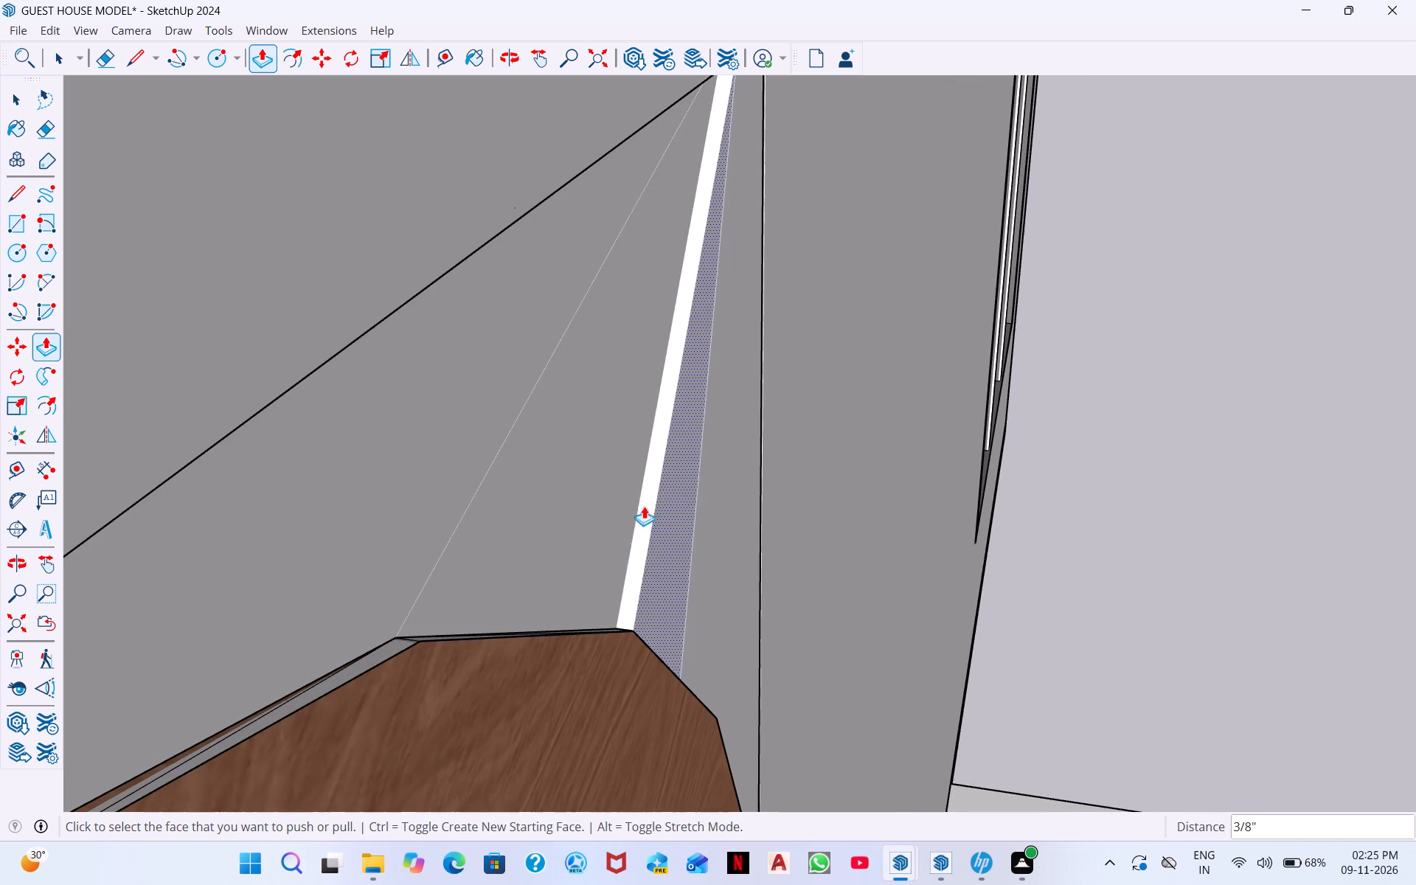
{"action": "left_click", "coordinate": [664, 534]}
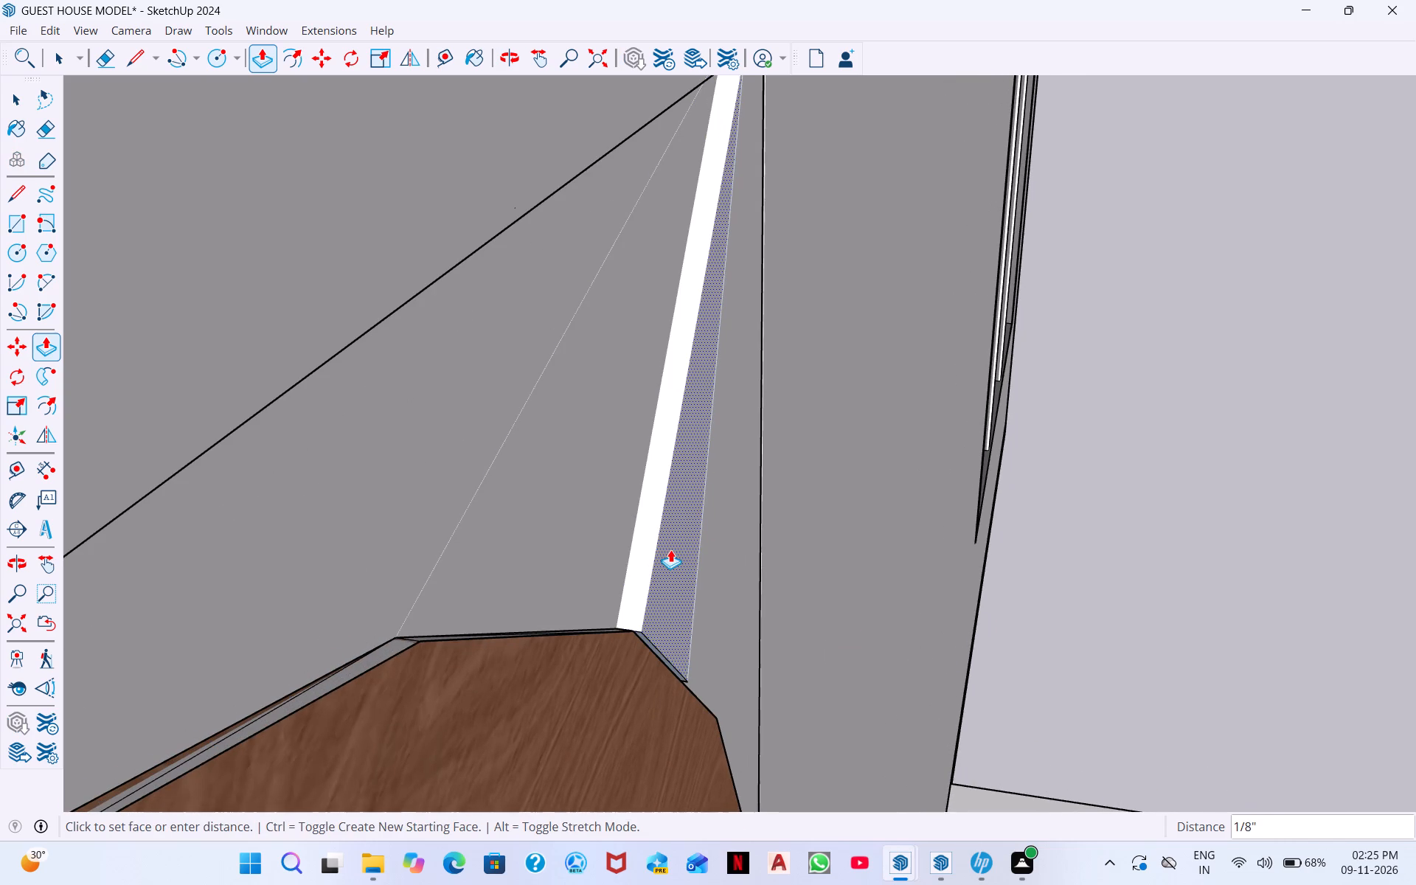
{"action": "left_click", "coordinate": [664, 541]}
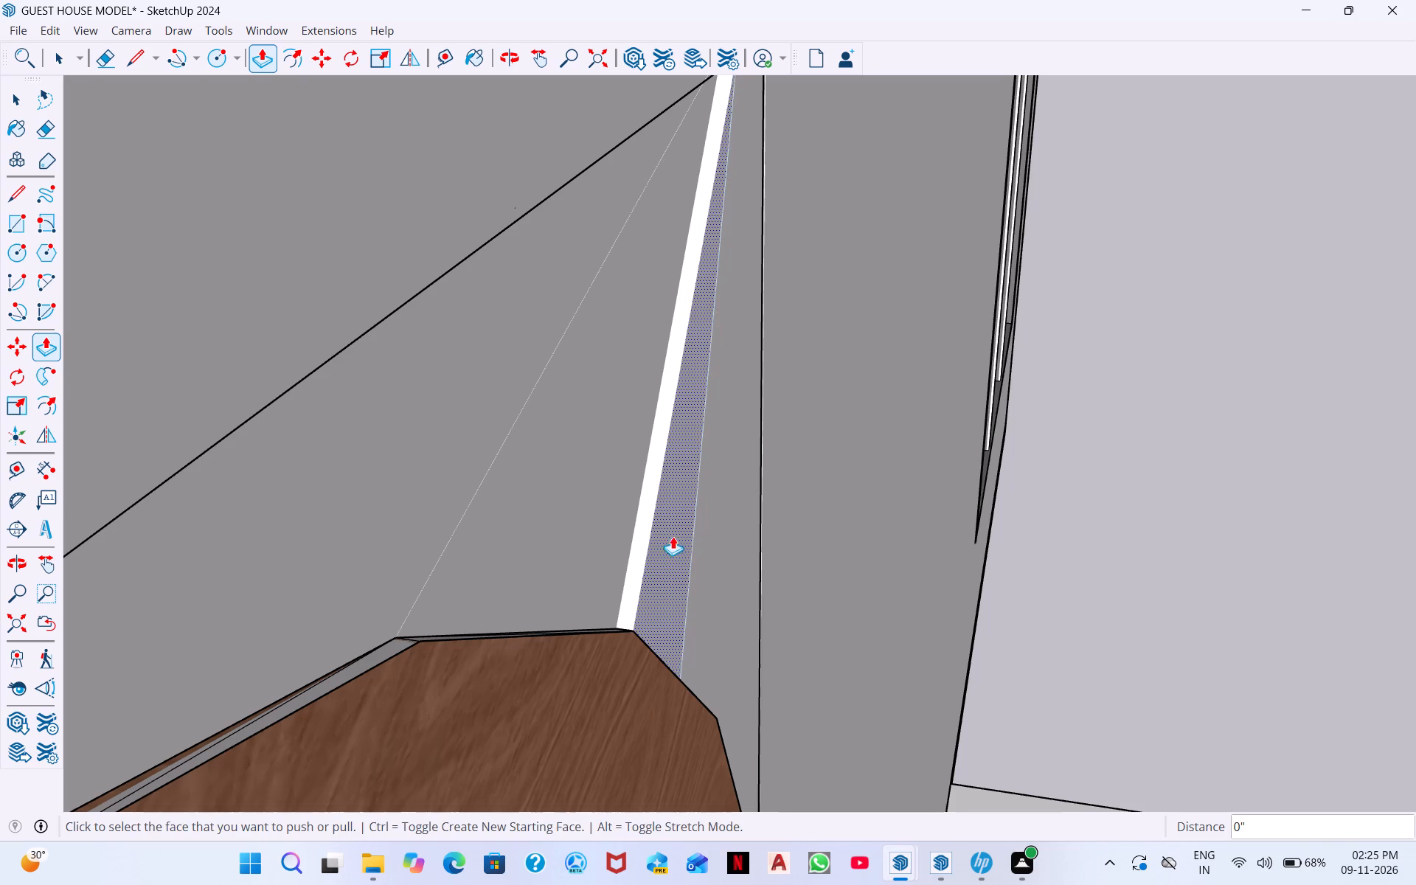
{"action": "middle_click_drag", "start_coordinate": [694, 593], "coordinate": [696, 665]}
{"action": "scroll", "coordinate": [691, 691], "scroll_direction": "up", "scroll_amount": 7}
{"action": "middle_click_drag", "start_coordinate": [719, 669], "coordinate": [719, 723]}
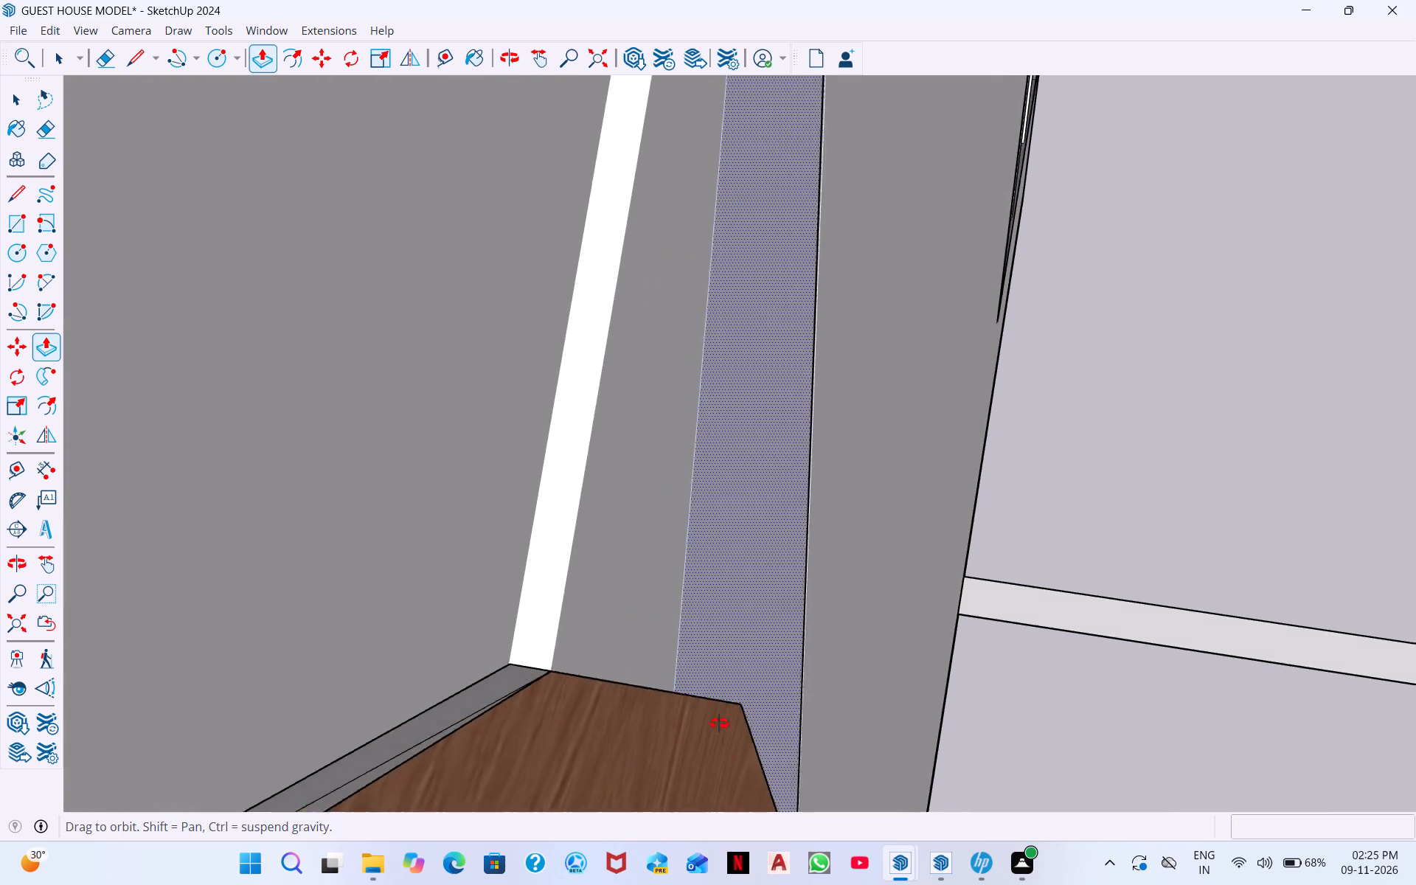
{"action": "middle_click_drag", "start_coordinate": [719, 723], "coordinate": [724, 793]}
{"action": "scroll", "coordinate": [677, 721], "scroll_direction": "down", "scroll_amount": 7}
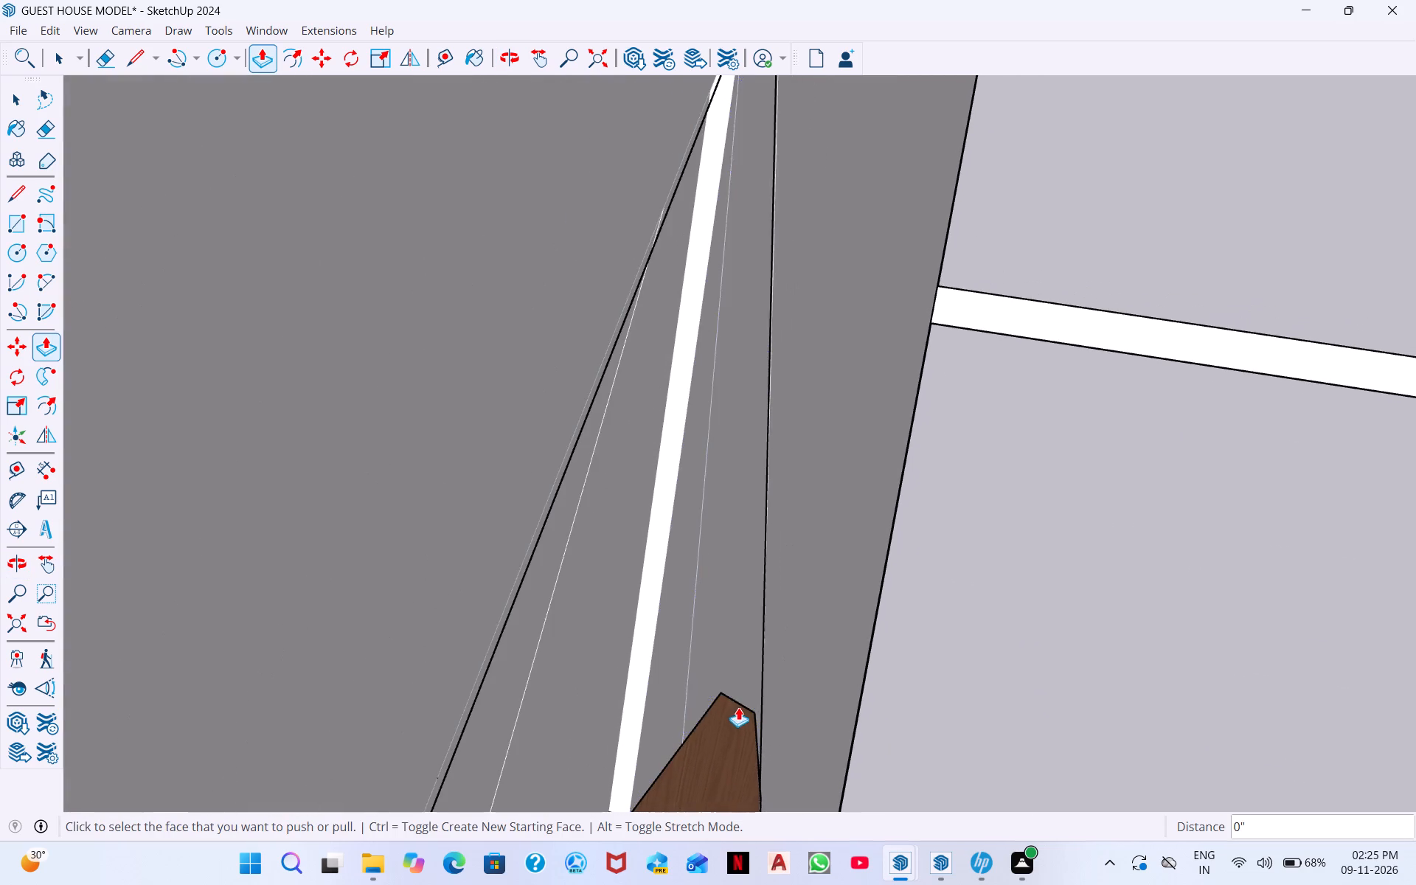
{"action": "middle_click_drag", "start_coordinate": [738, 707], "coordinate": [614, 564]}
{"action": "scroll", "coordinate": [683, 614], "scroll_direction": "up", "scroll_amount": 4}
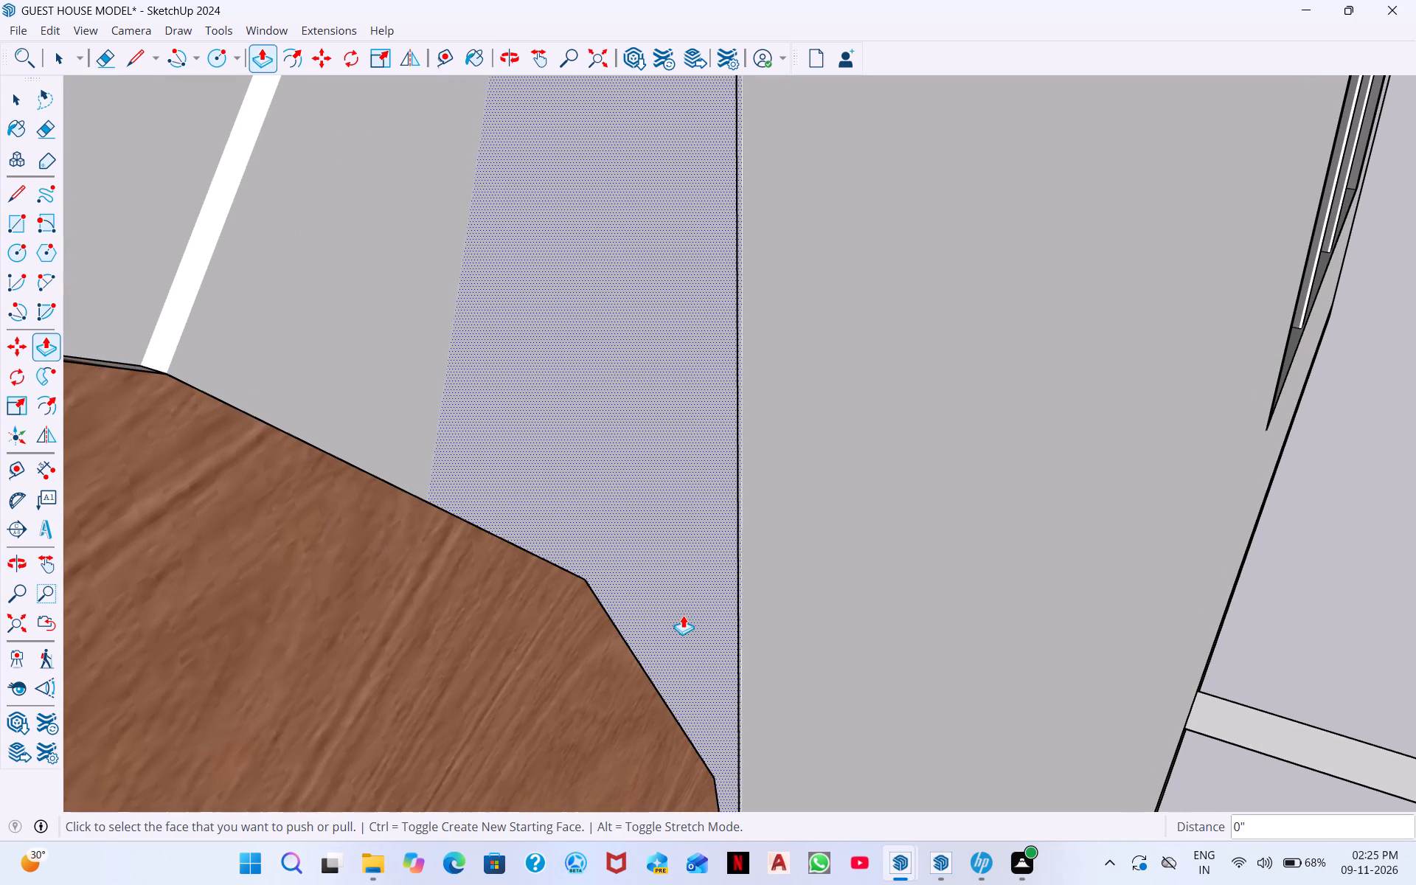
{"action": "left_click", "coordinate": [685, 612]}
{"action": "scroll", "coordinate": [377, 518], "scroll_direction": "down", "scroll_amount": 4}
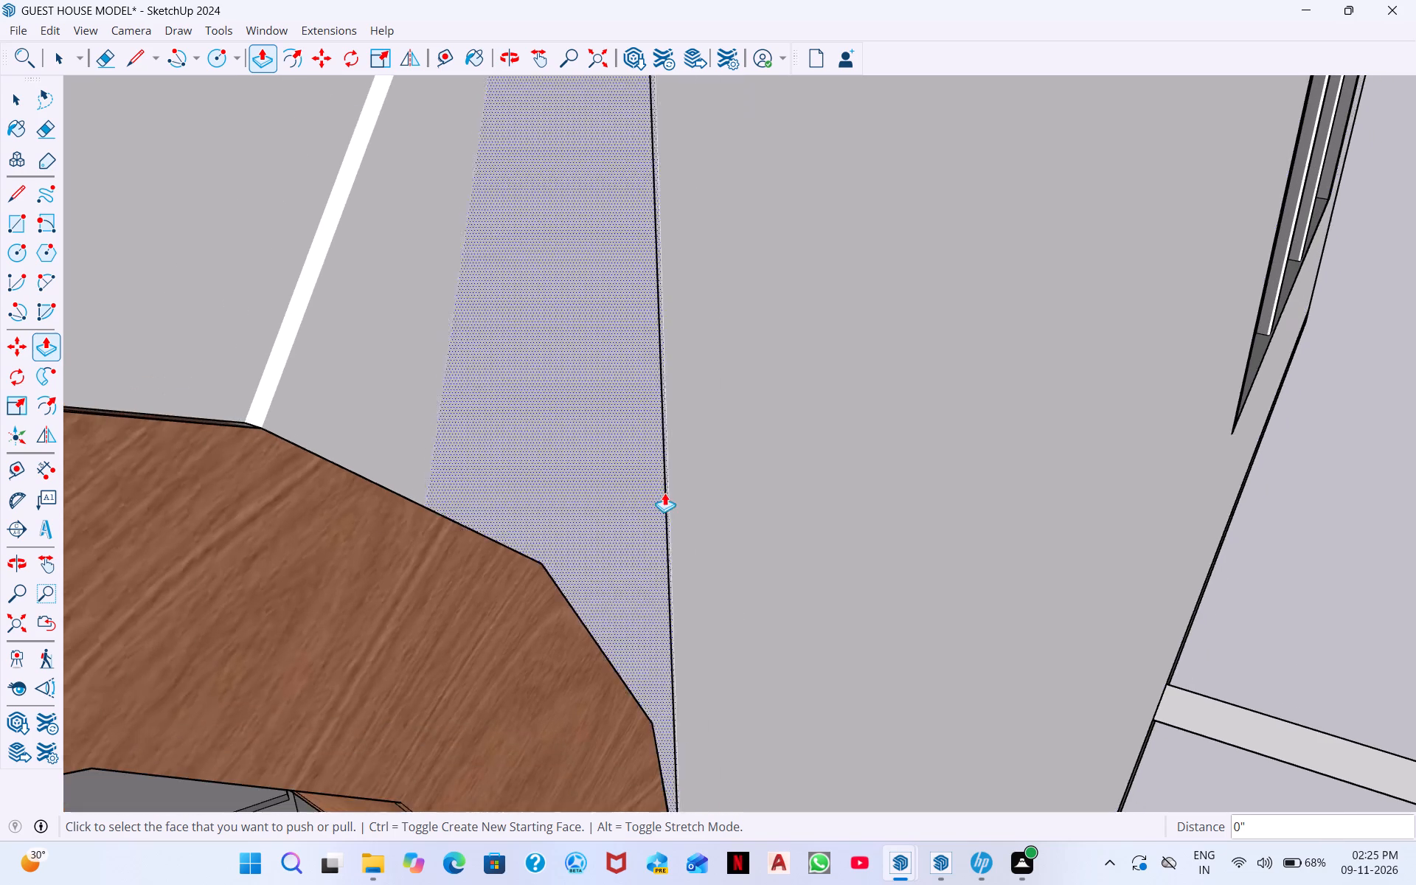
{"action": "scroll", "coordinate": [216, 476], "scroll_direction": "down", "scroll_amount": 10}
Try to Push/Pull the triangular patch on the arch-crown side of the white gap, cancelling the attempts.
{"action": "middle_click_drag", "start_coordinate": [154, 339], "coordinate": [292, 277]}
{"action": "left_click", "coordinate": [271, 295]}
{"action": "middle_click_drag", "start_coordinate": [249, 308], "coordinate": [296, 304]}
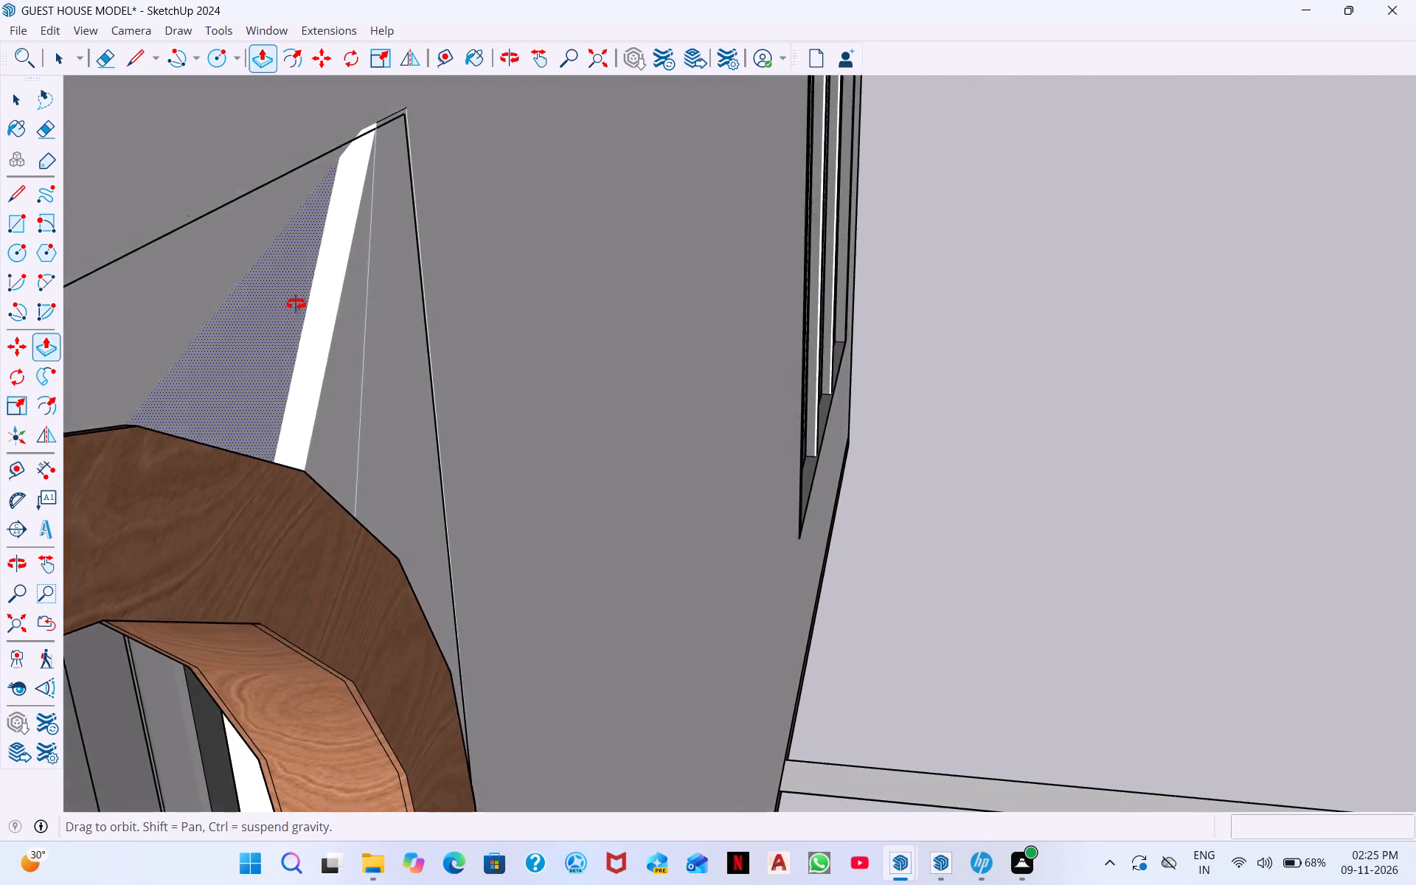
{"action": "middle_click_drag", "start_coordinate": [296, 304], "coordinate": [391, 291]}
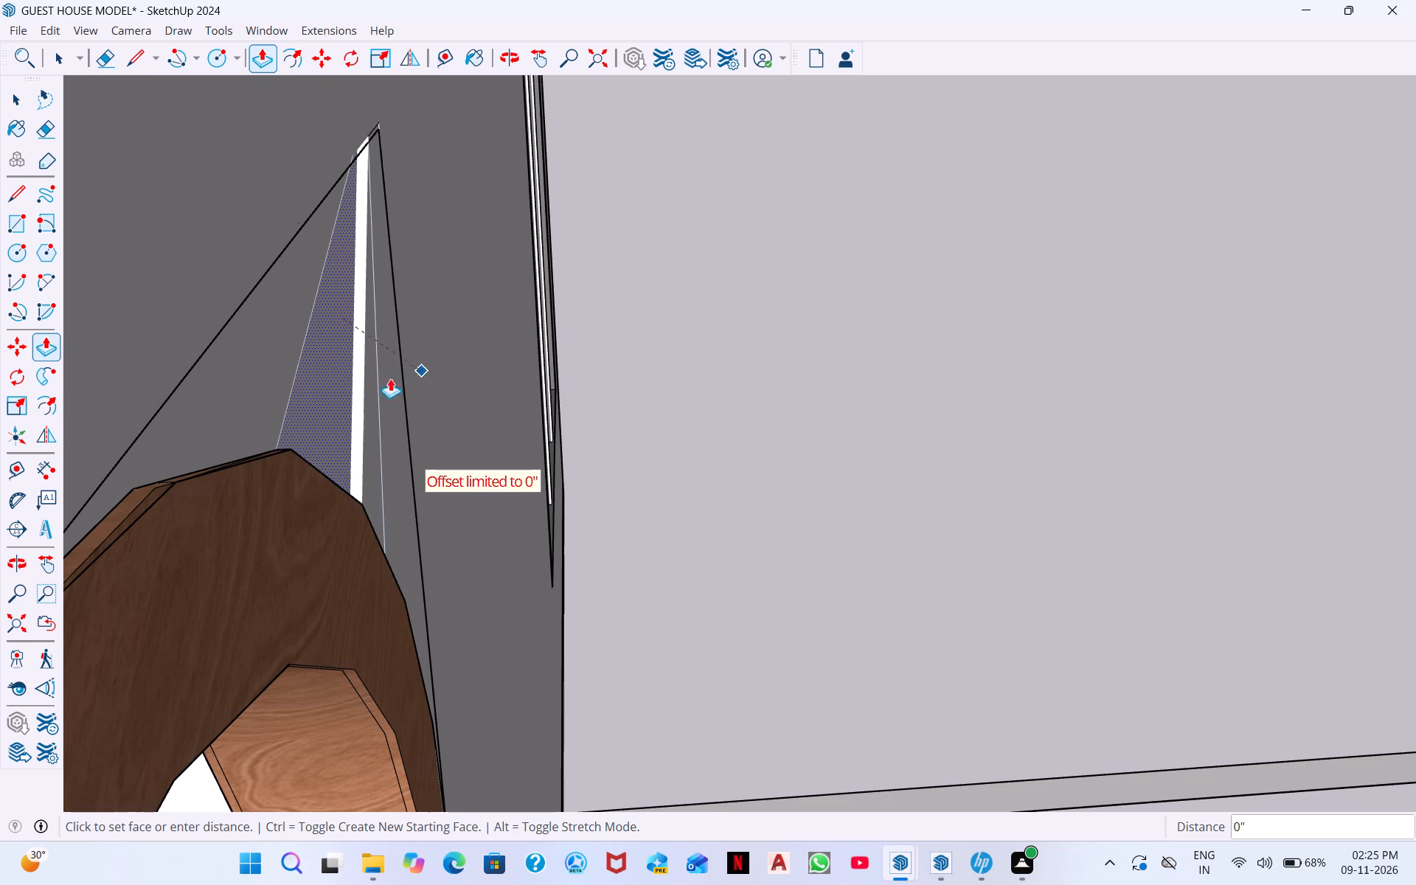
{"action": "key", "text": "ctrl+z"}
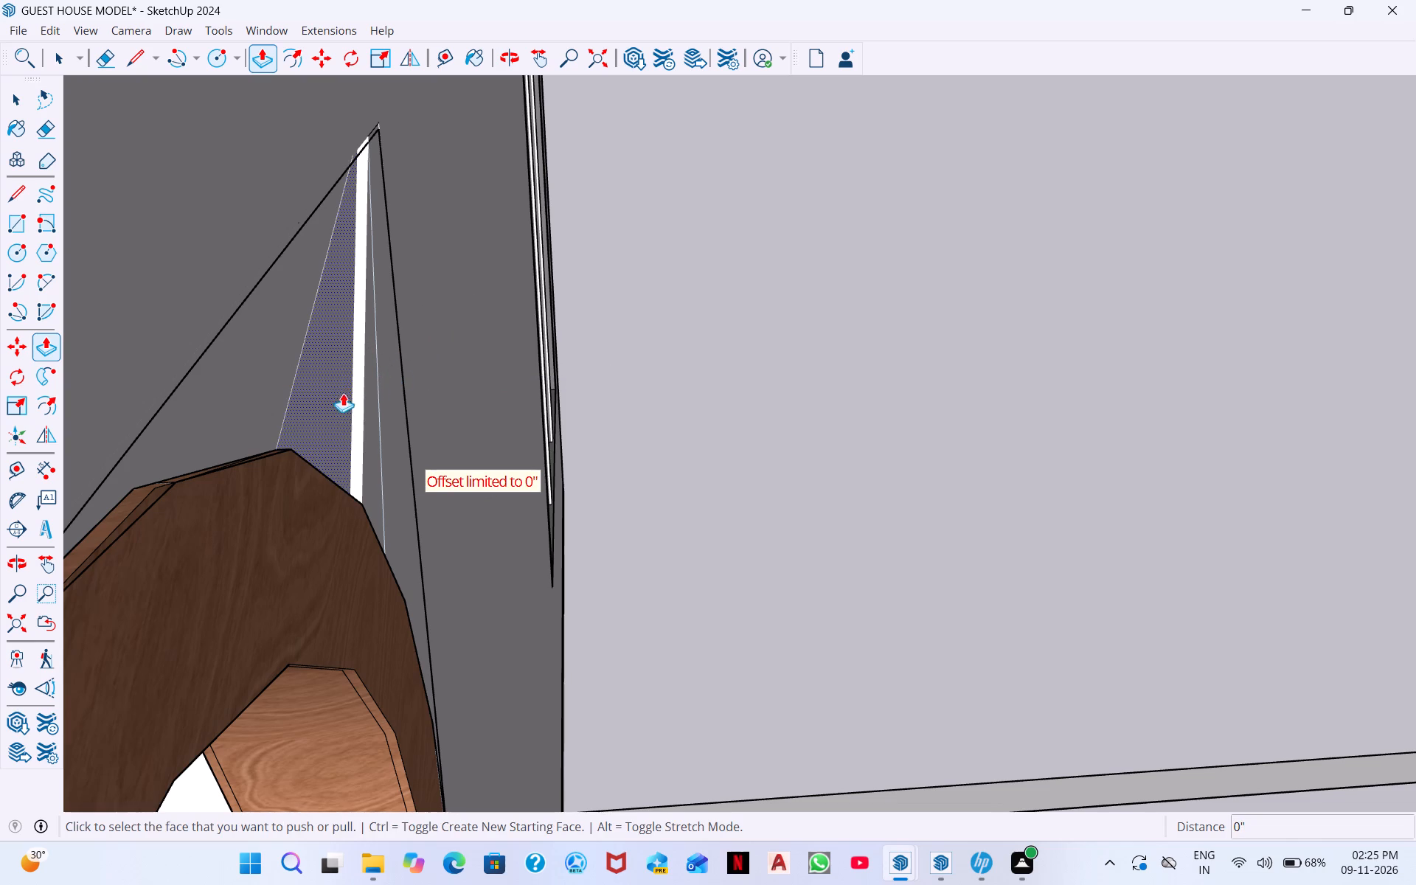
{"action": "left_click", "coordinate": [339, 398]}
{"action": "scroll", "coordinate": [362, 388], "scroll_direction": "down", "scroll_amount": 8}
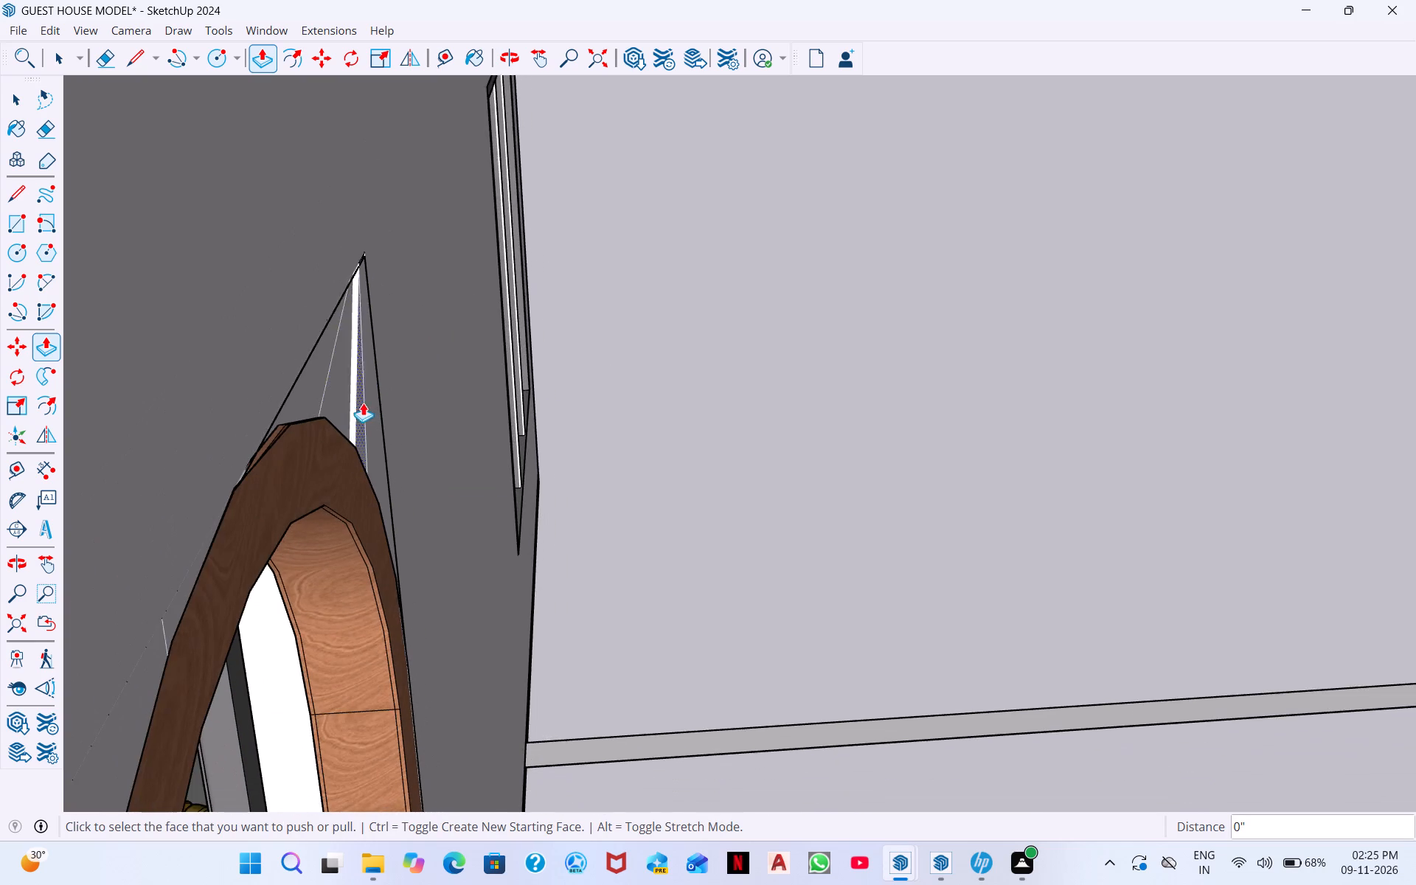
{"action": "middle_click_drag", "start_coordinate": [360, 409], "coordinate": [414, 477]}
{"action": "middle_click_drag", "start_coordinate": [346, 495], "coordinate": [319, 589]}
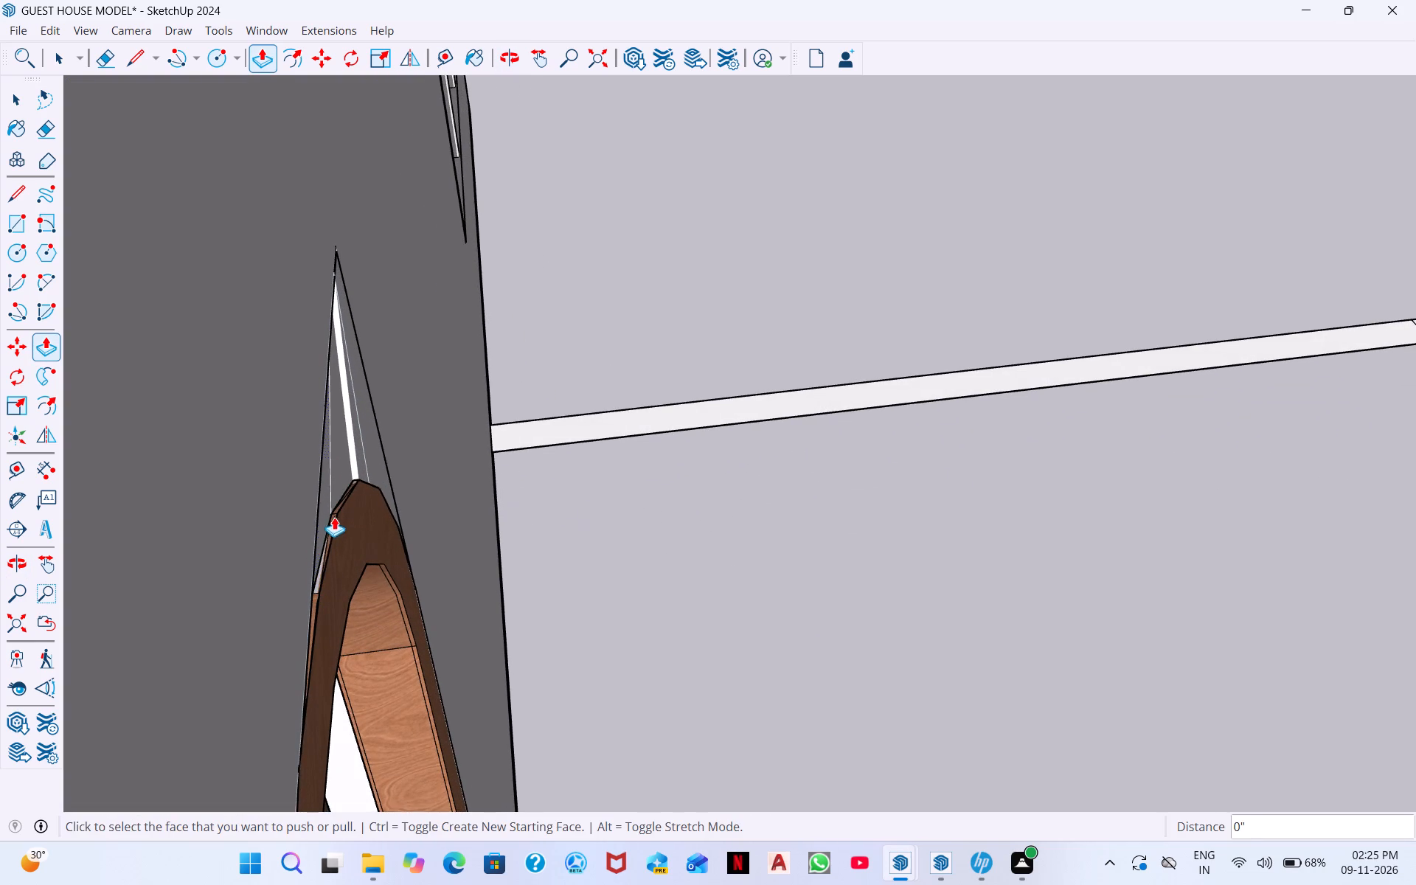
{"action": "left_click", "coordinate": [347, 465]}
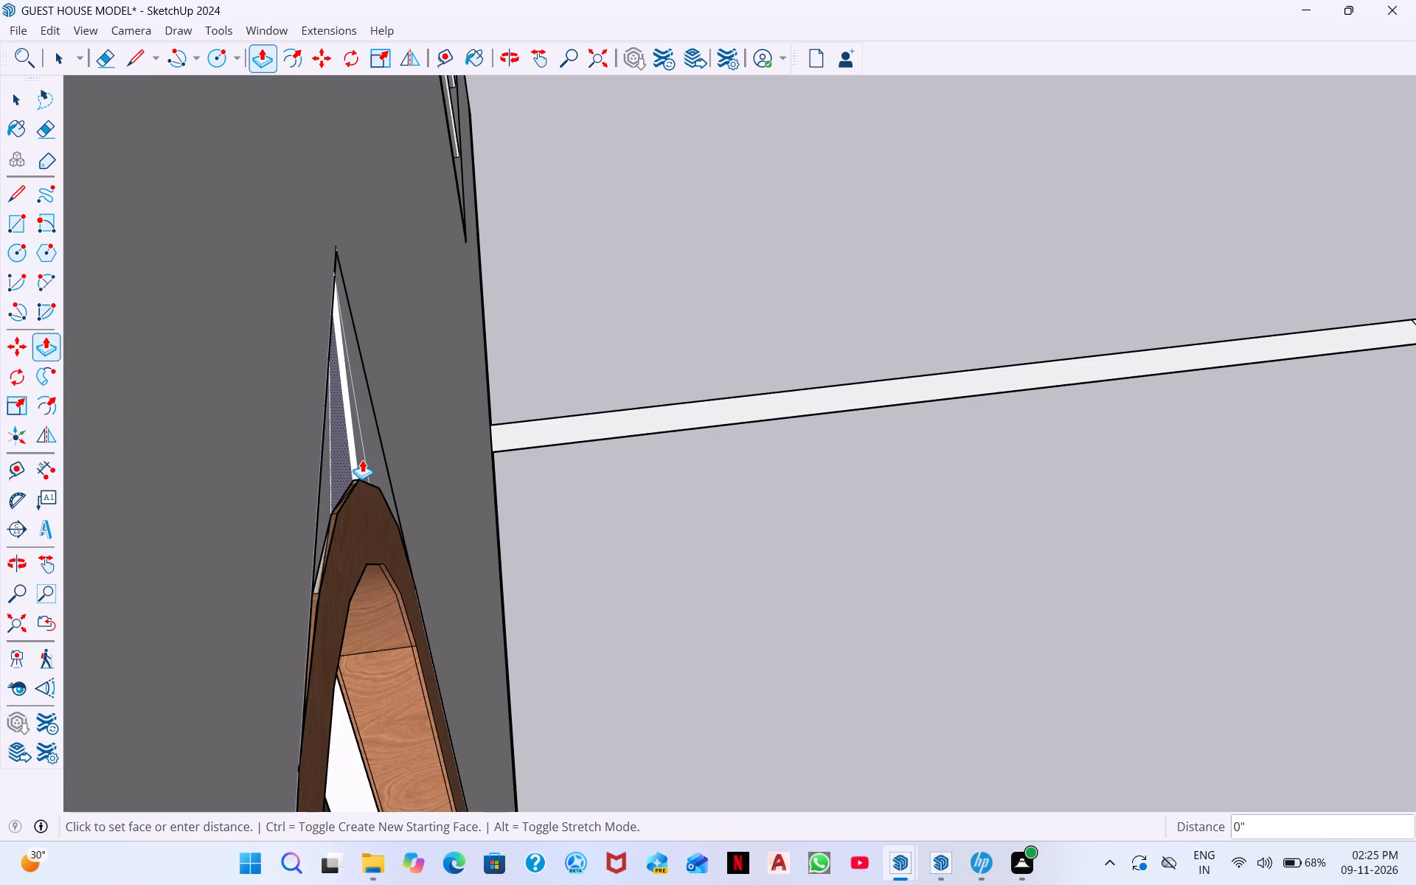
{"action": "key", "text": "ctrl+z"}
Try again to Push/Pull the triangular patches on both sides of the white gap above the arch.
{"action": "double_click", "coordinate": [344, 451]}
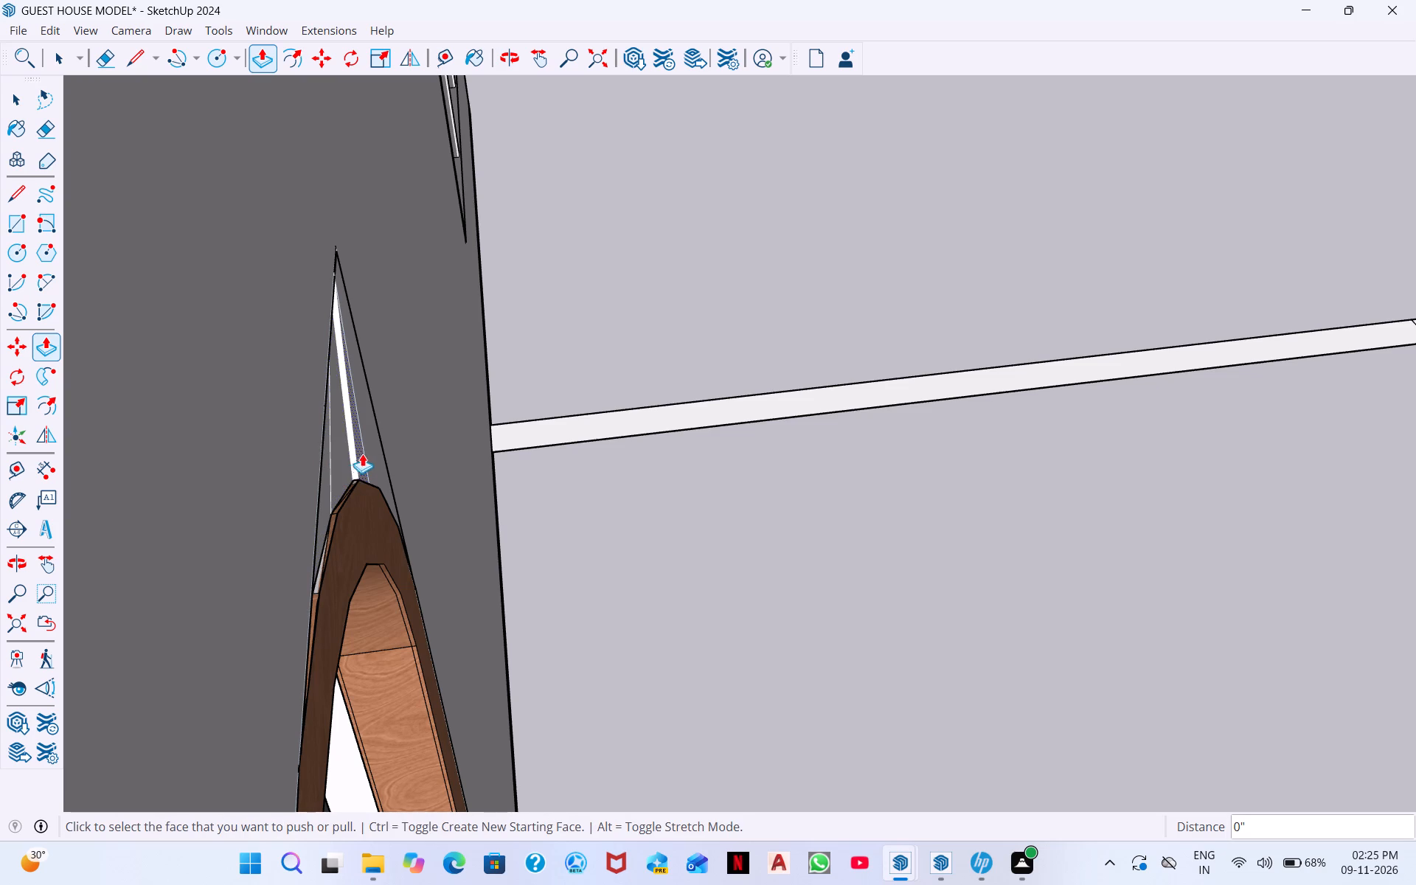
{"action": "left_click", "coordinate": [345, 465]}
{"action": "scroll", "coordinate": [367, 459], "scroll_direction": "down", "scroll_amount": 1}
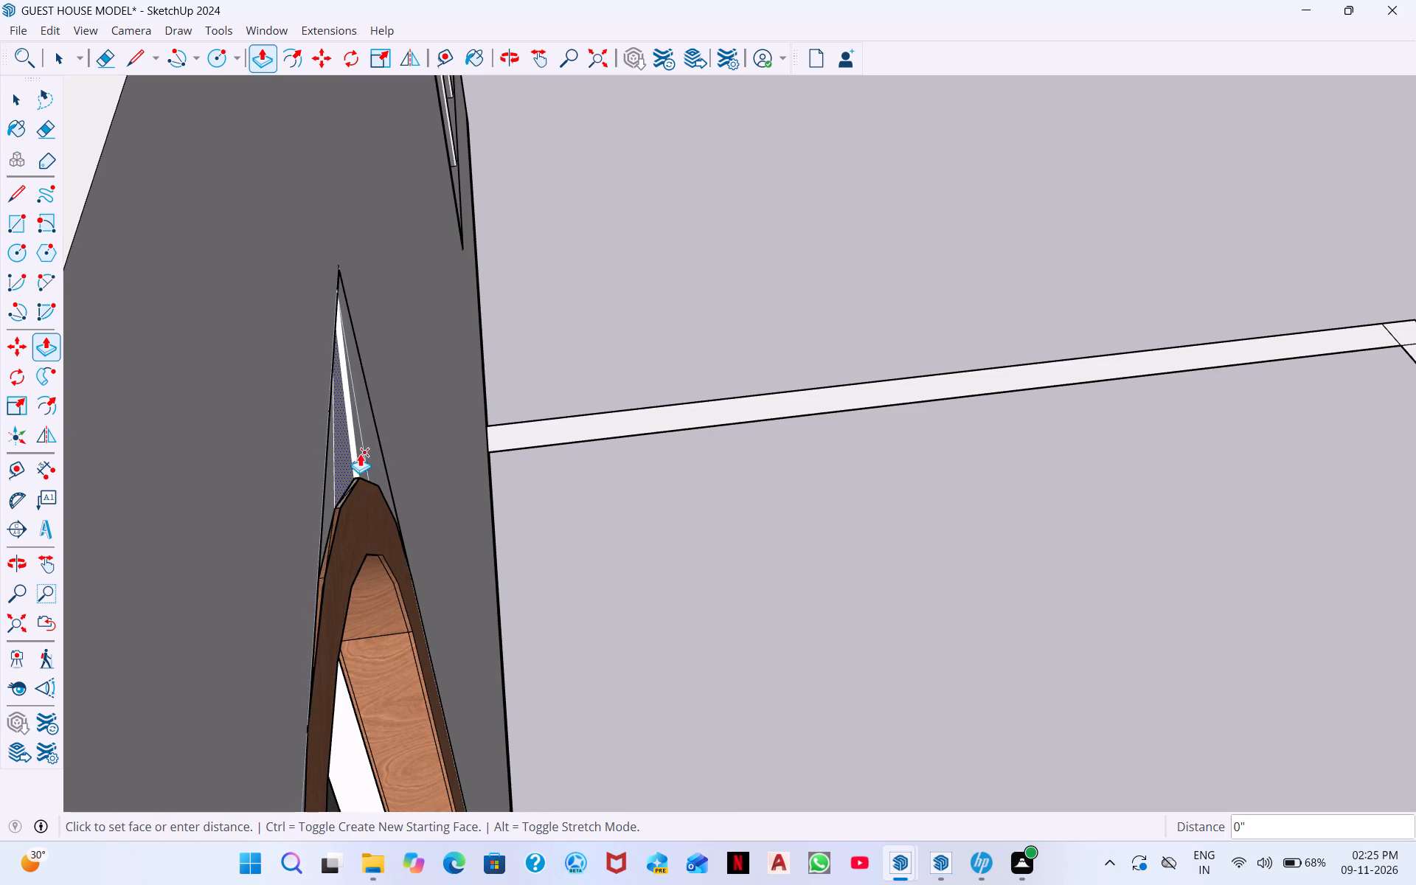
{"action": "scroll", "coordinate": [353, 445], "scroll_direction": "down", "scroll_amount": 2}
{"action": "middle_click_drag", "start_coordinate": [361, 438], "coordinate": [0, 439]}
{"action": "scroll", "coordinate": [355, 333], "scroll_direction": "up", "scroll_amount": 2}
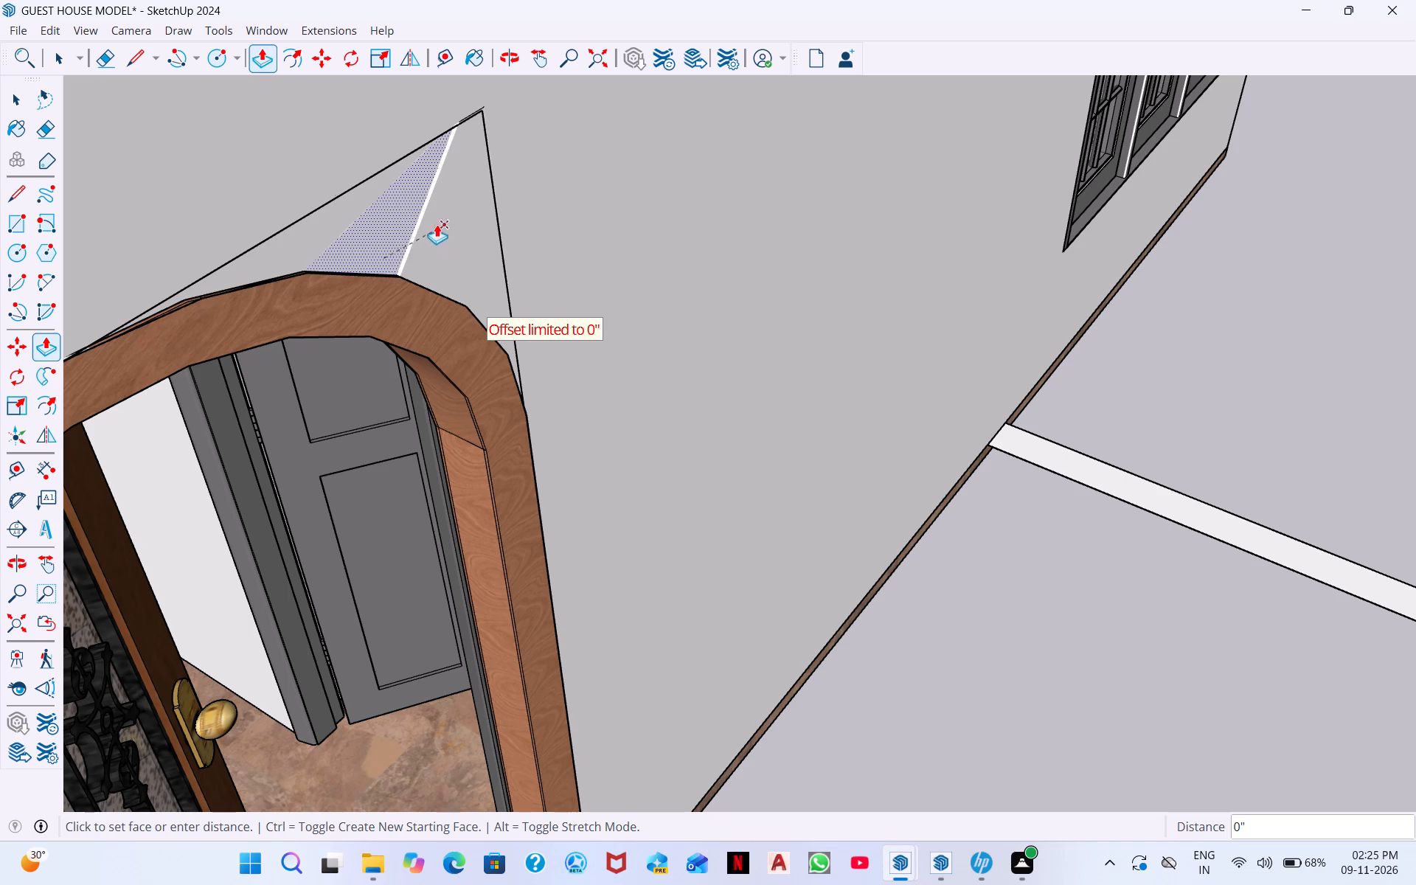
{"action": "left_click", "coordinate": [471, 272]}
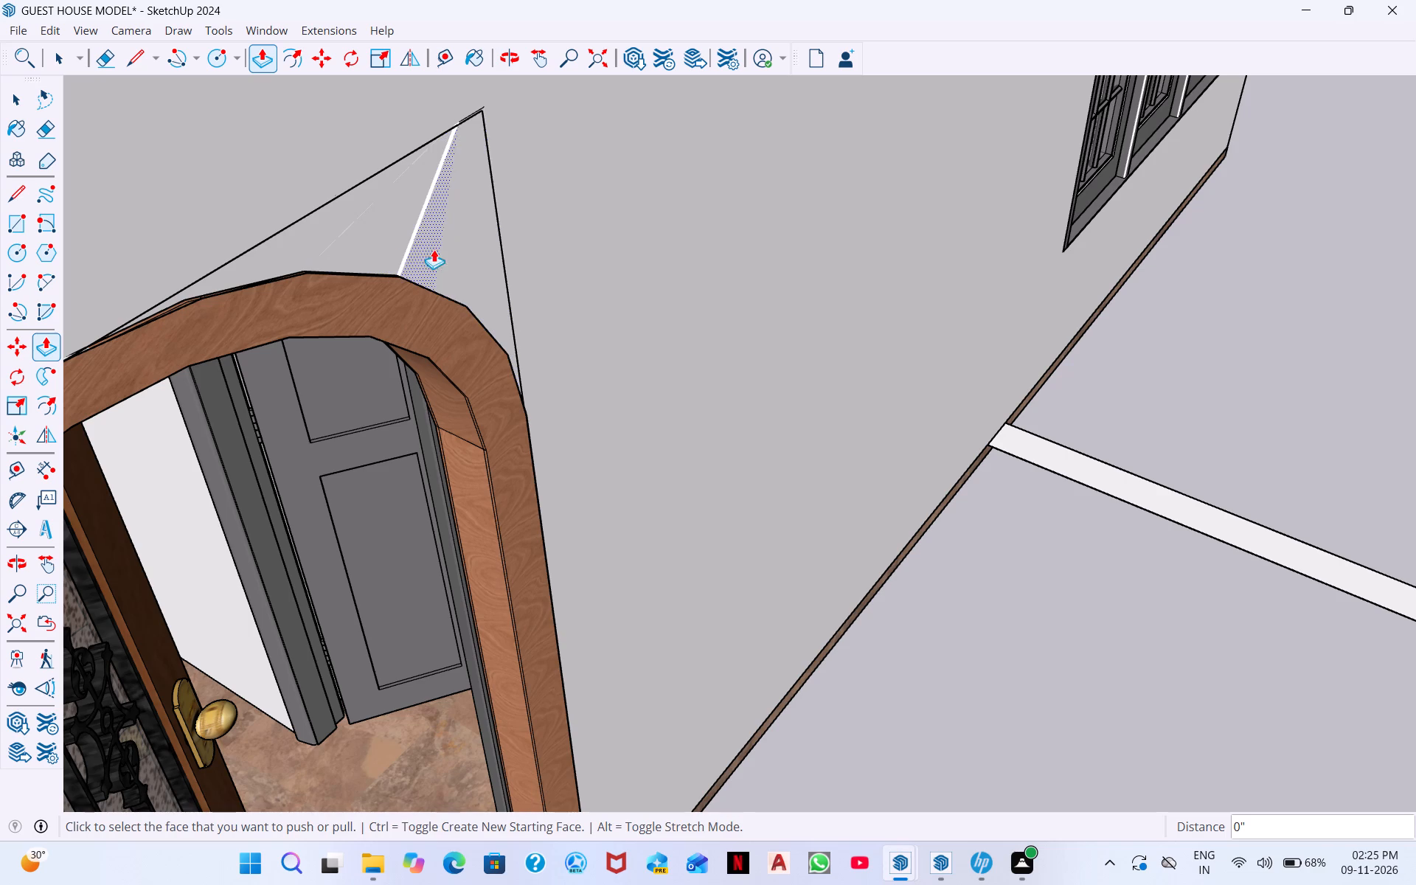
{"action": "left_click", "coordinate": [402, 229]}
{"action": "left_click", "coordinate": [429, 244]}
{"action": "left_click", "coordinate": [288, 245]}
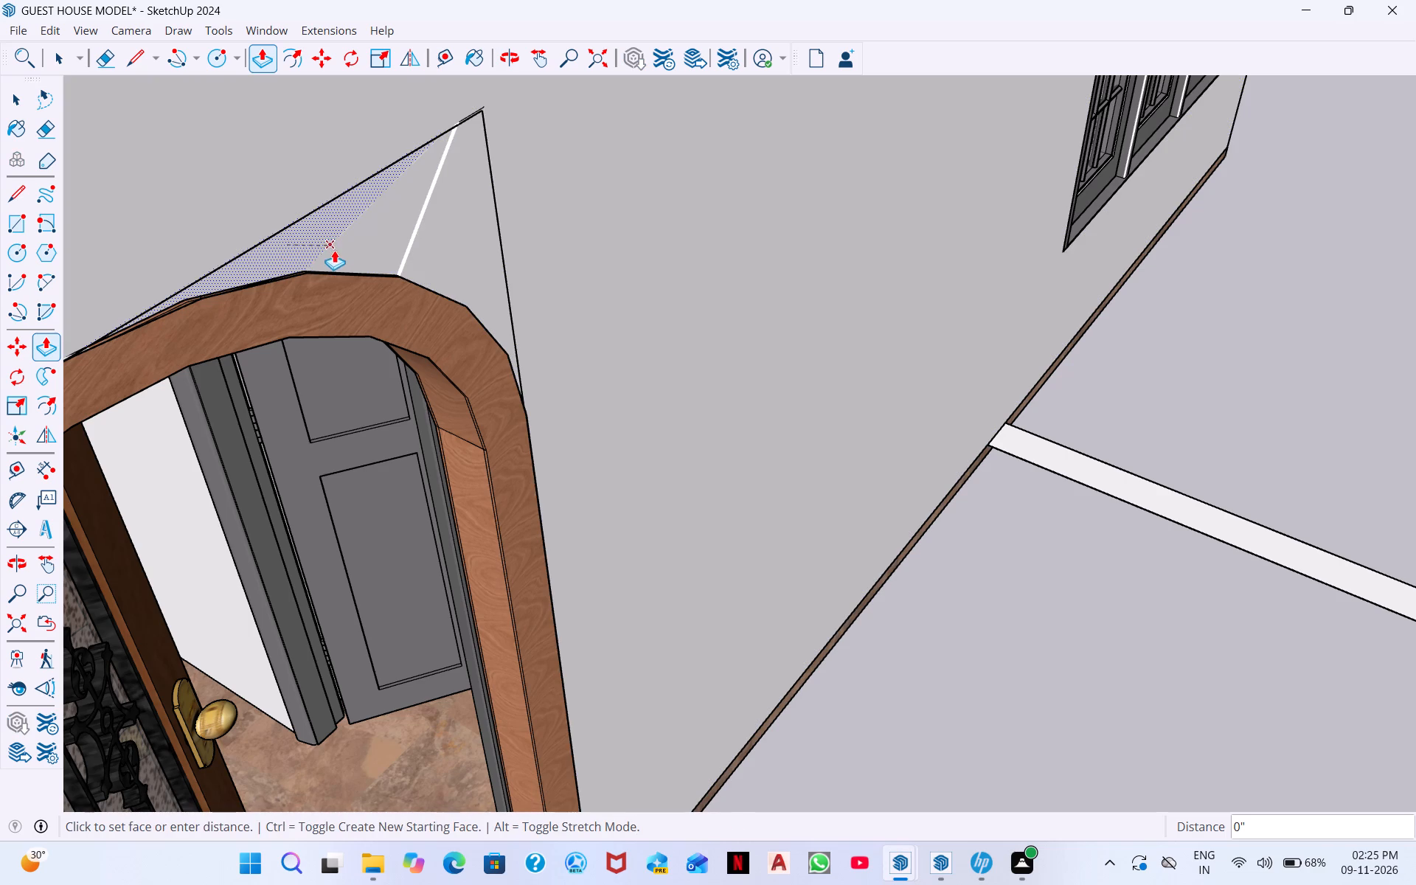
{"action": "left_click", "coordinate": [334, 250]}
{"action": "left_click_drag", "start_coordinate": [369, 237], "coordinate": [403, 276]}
Erase the sloping edge, the upright edge and the short leftover edges at the square corner above the arch.
{"action": "scroll", "coordinate": [406, 246], "scroll_direction": "down", "scroll_amount": 4}
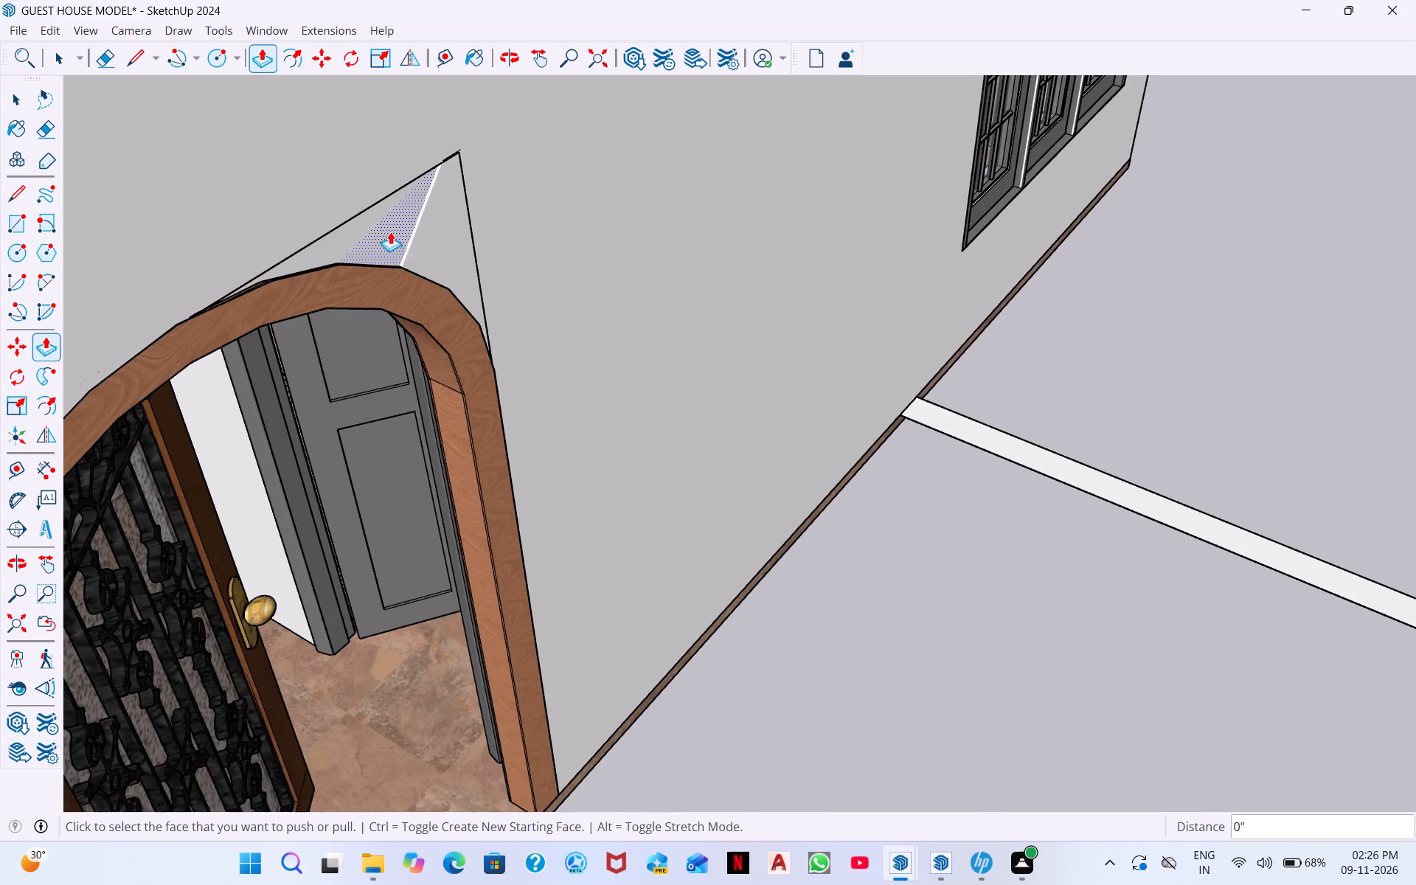
{"action": "scroll", "coordinate": [390, 232], "scroll_direction": "down", "scroll_amount": 1}
{"action": "middle_click_drag", "start_coordinate": [431, 247], "coordinate": [476, 147]}
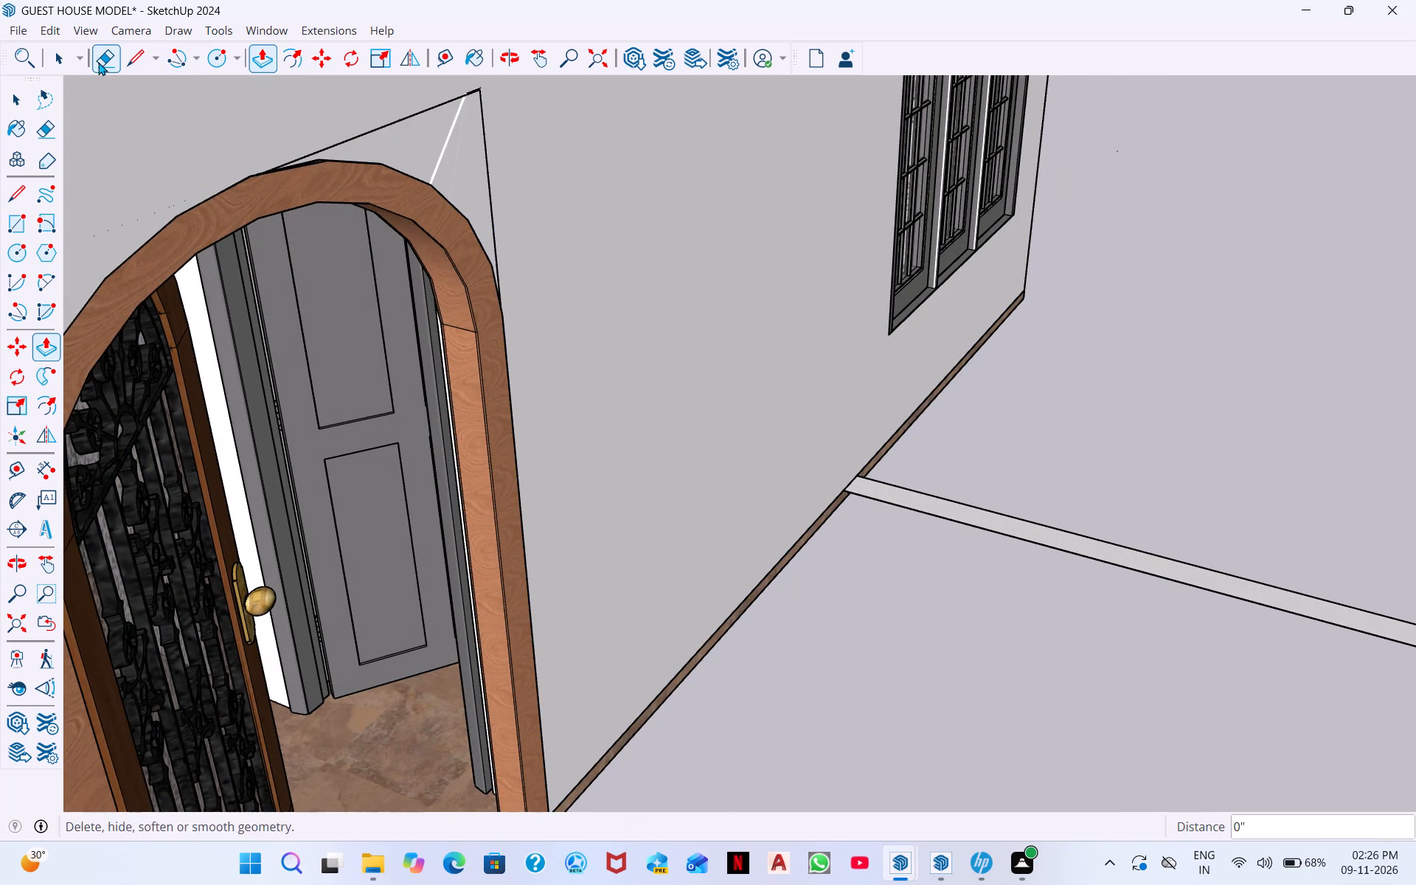
{"action": "left_click", "coordinate": [100, 60]}
{"action": "left_click", "coordinate": [378, 128]}
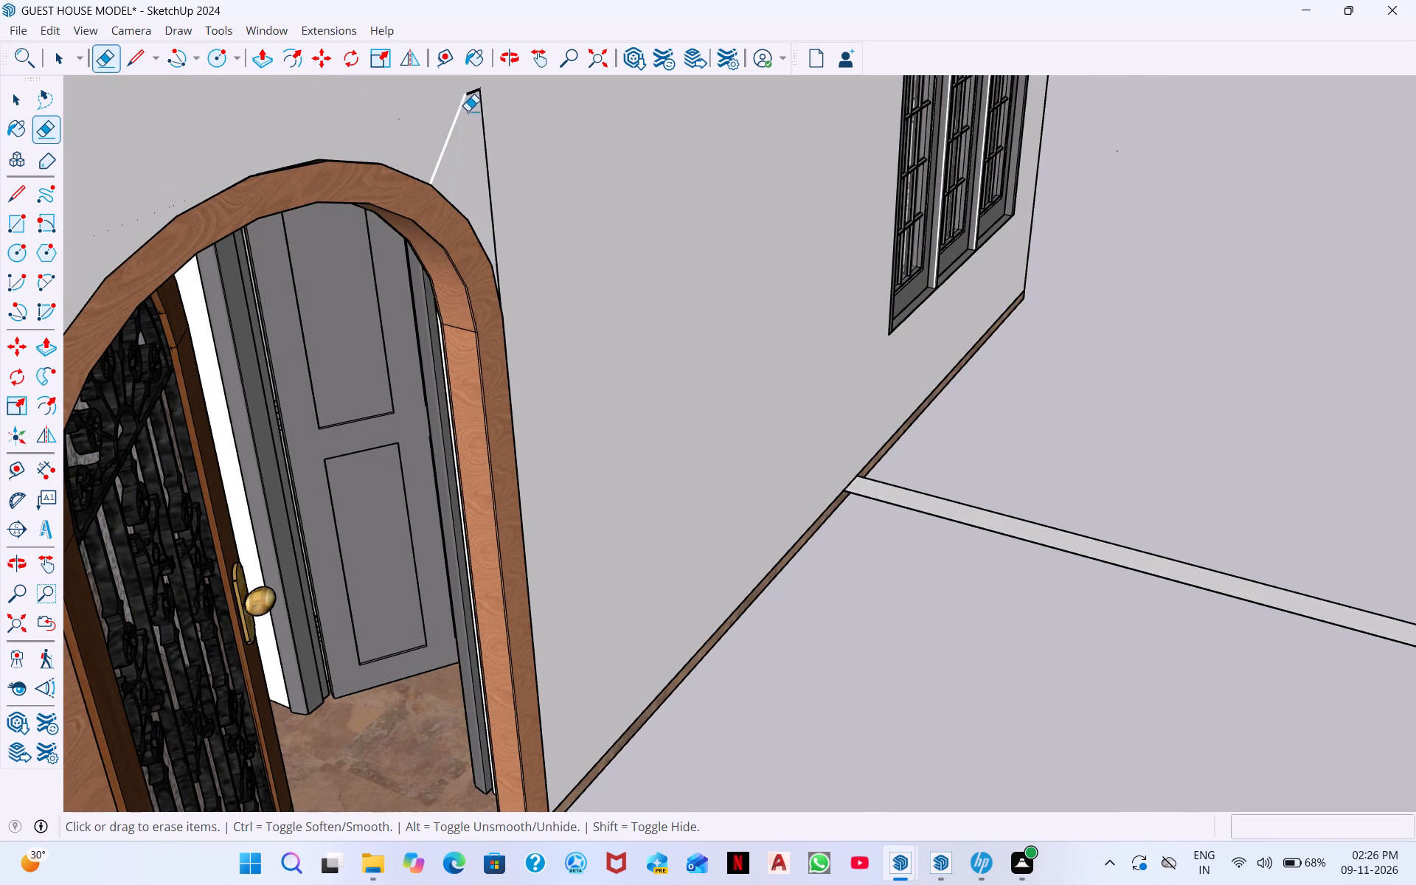
{"action": "left_click_drag", "start_coordinate": [473, 111], "coordinate": [515, 114]}
{"action": "left_click", "coordinate": [479, 89]}
{"action": "left_click", "coordinate": [472, 93]}
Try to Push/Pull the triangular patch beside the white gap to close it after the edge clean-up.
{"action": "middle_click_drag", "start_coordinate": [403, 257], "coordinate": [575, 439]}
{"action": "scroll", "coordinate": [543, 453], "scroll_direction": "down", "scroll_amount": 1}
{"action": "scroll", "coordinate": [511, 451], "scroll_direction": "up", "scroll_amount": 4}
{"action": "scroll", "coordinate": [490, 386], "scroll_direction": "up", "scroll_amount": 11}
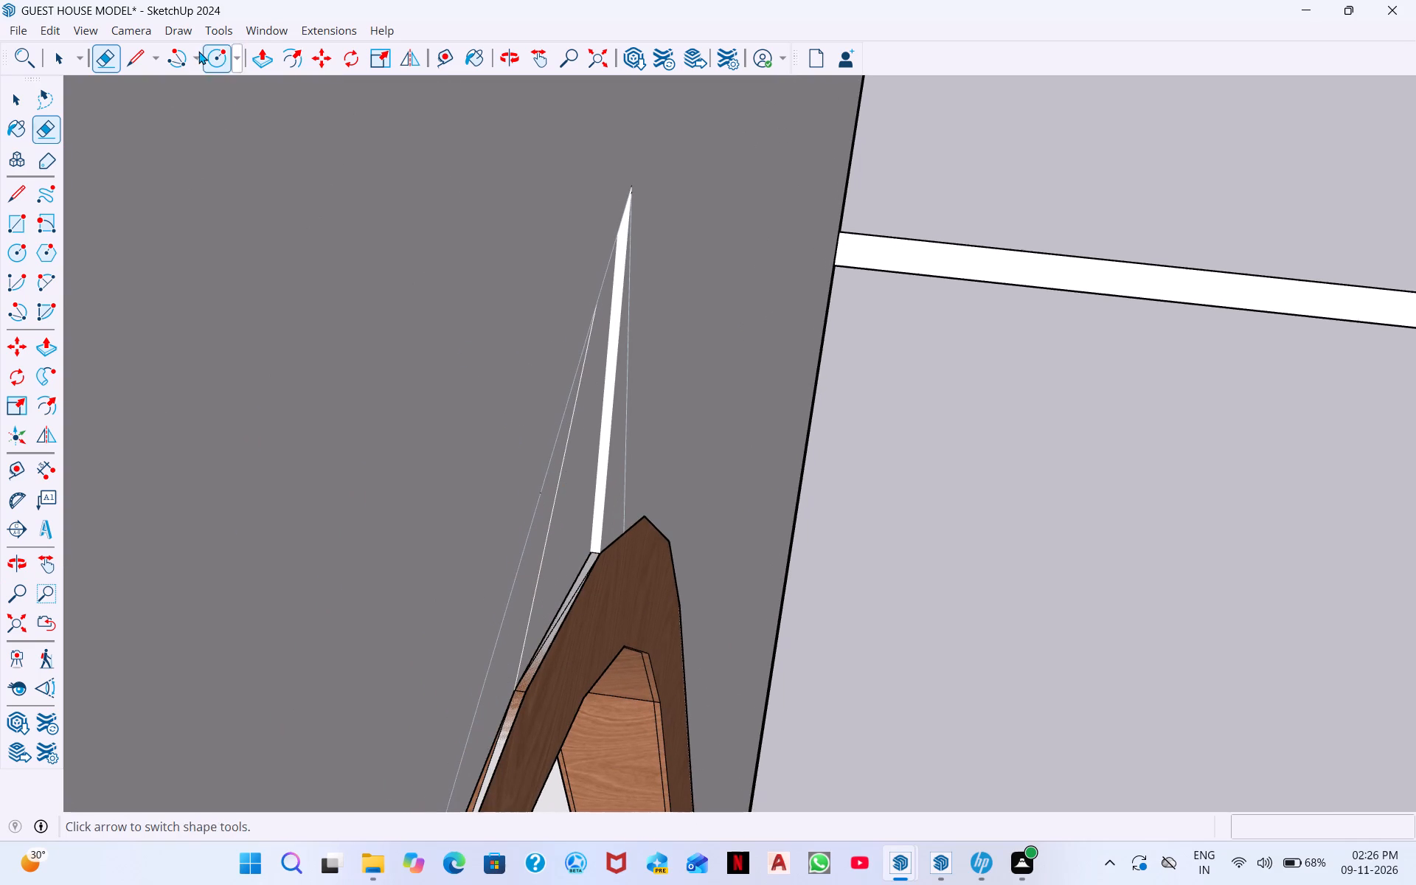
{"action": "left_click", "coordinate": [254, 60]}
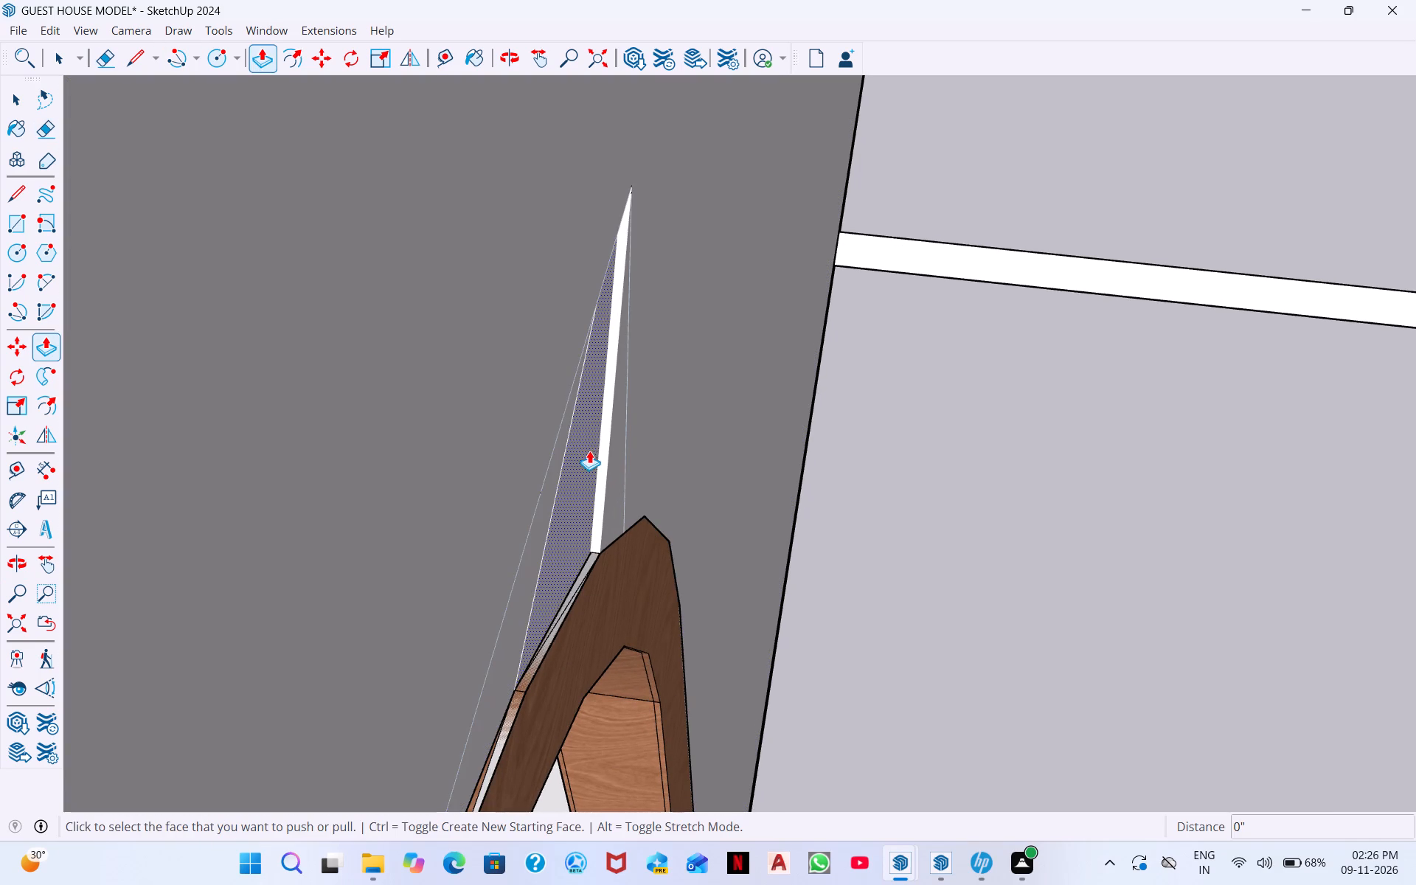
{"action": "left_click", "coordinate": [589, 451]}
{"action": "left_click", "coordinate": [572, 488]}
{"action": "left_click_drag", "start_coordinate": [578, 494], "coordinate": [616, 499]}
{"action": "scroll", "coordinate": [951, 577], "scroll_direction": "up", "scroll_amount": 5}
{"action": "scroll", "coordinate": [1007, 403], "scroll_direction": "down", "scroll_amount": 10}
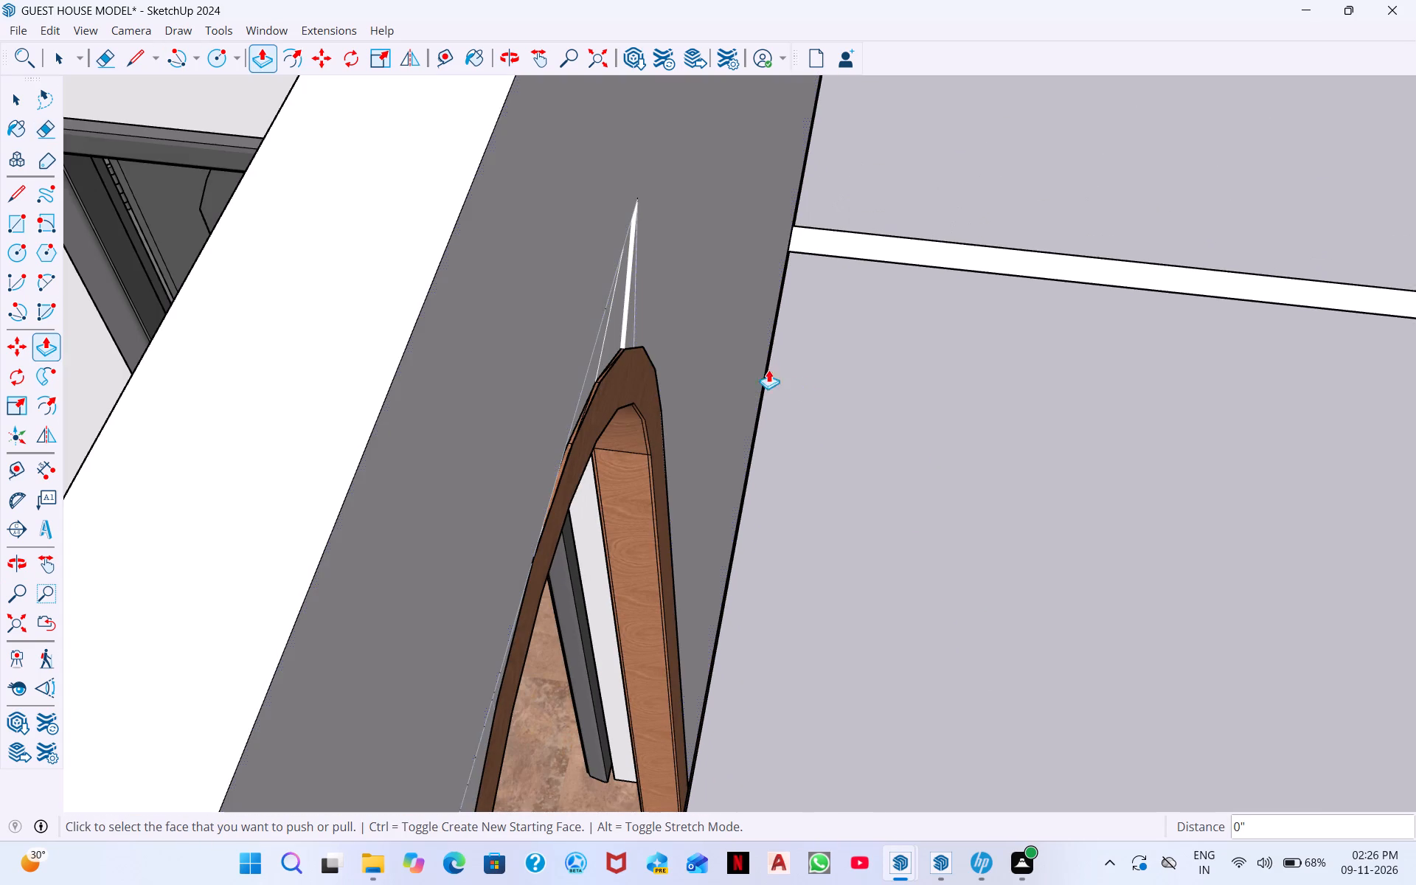
Examine the gap and patches around the arched frame from the inner side of the wall and from above.
{"action": "middle_click_drag", "start_coordinate": [596, 323], "coordinate": [1056, 325]}
{"action": "scroll", "coordinate": [689, 415], "scroll_direction": "up", "scroll_amount": 1}
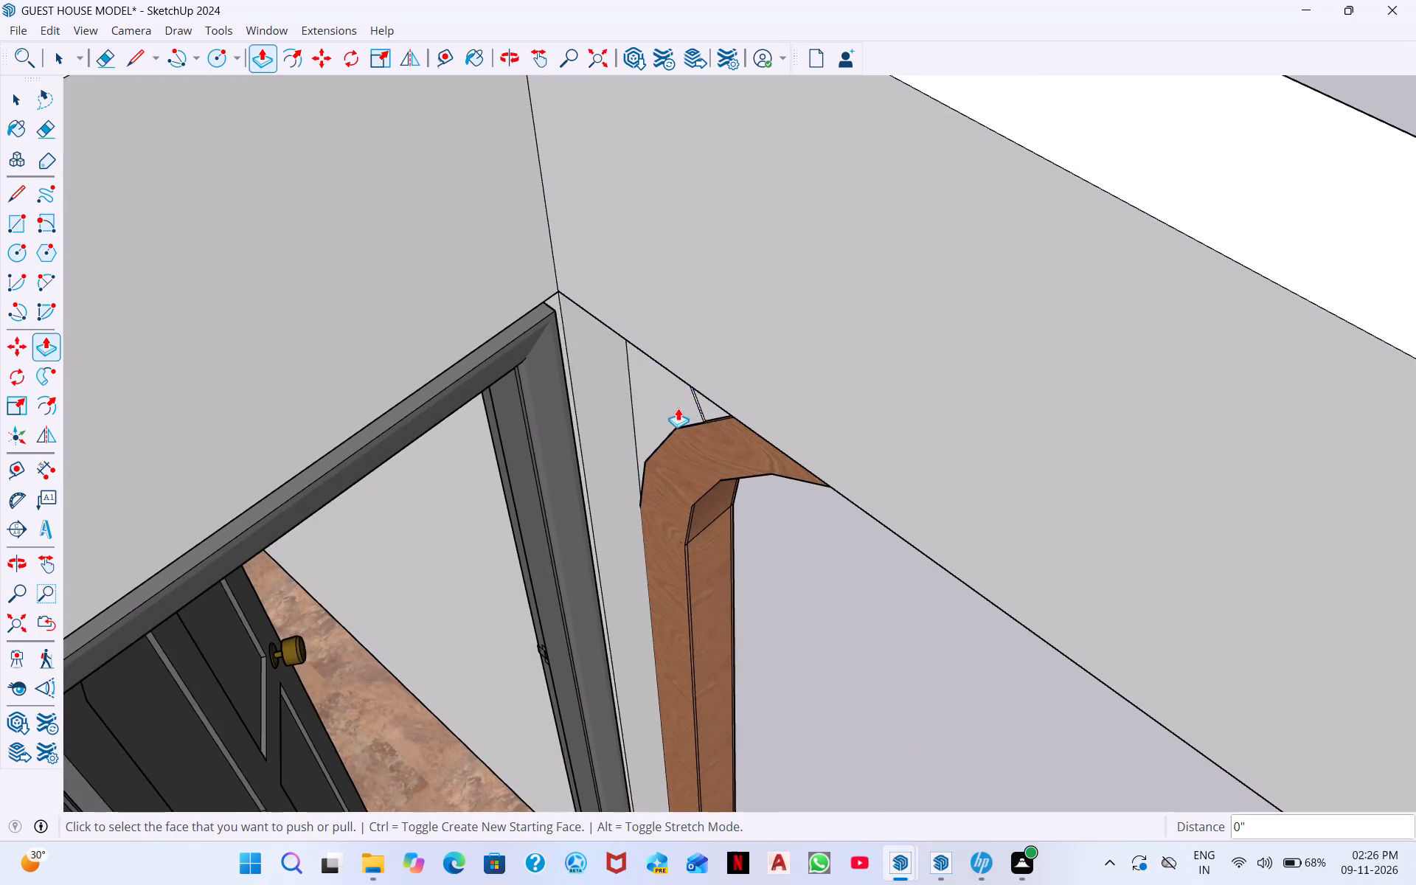
{"action": "scroll", "coordinate": [671, 410], "scroll_direction": "up", "scroll_amount": 1}
{"action": "middle_click_drag", "start_coordinate": [719, 390], "coordinate": [1105, 307]}
{"action": "scroll", "coordinate": [709, 405], "scroll_direction": "up", "scroll_amount": 7}
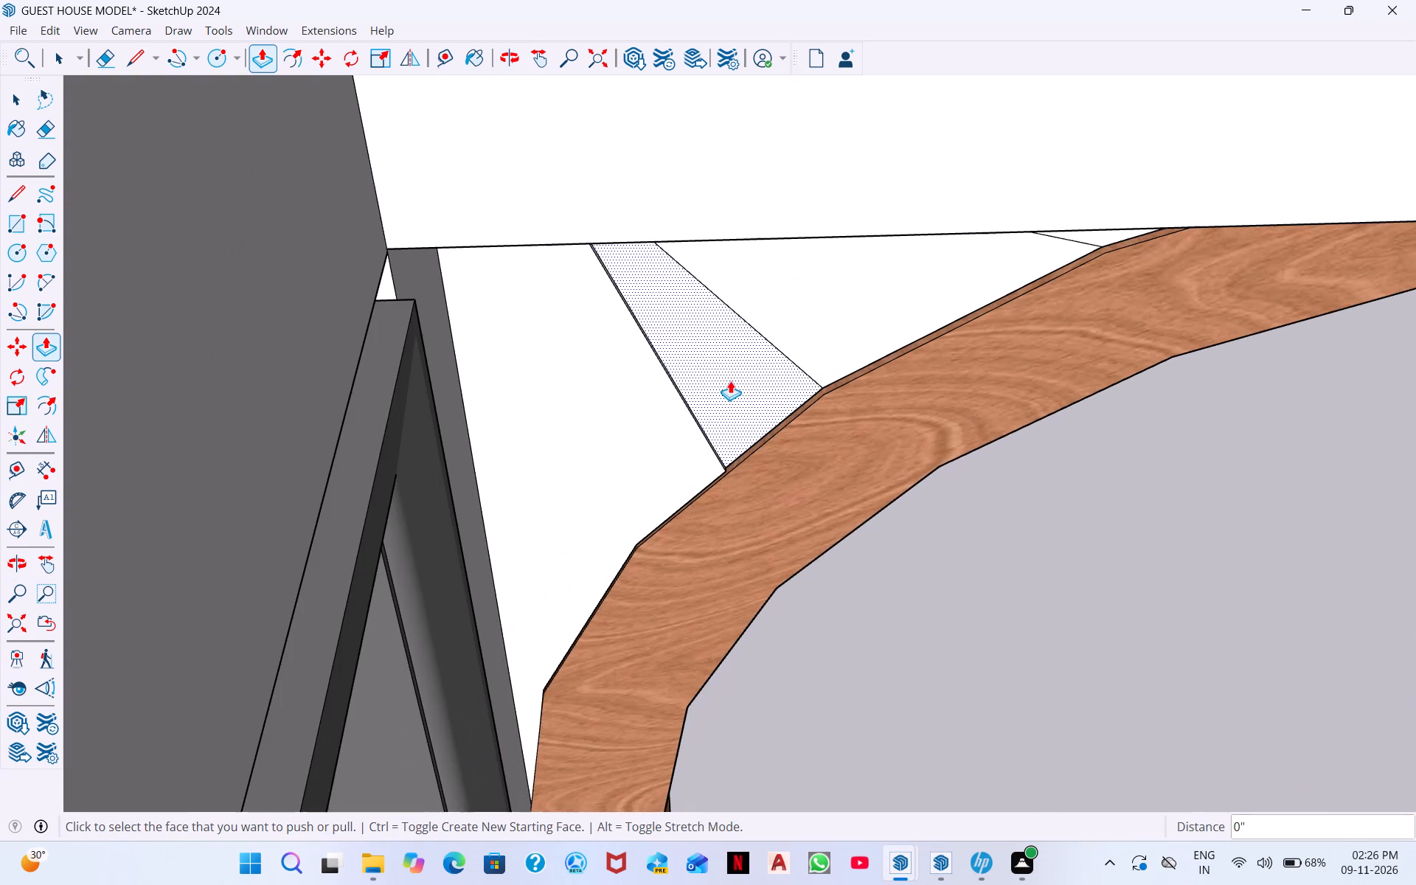
{"action": "middle_click_drag", "start_coordinate": [778, 400], "coordinate": [533, 513]}
{"action": "middle_click_drag", "start_coordinate": [940, 447], "coordinate": [538, 513]}
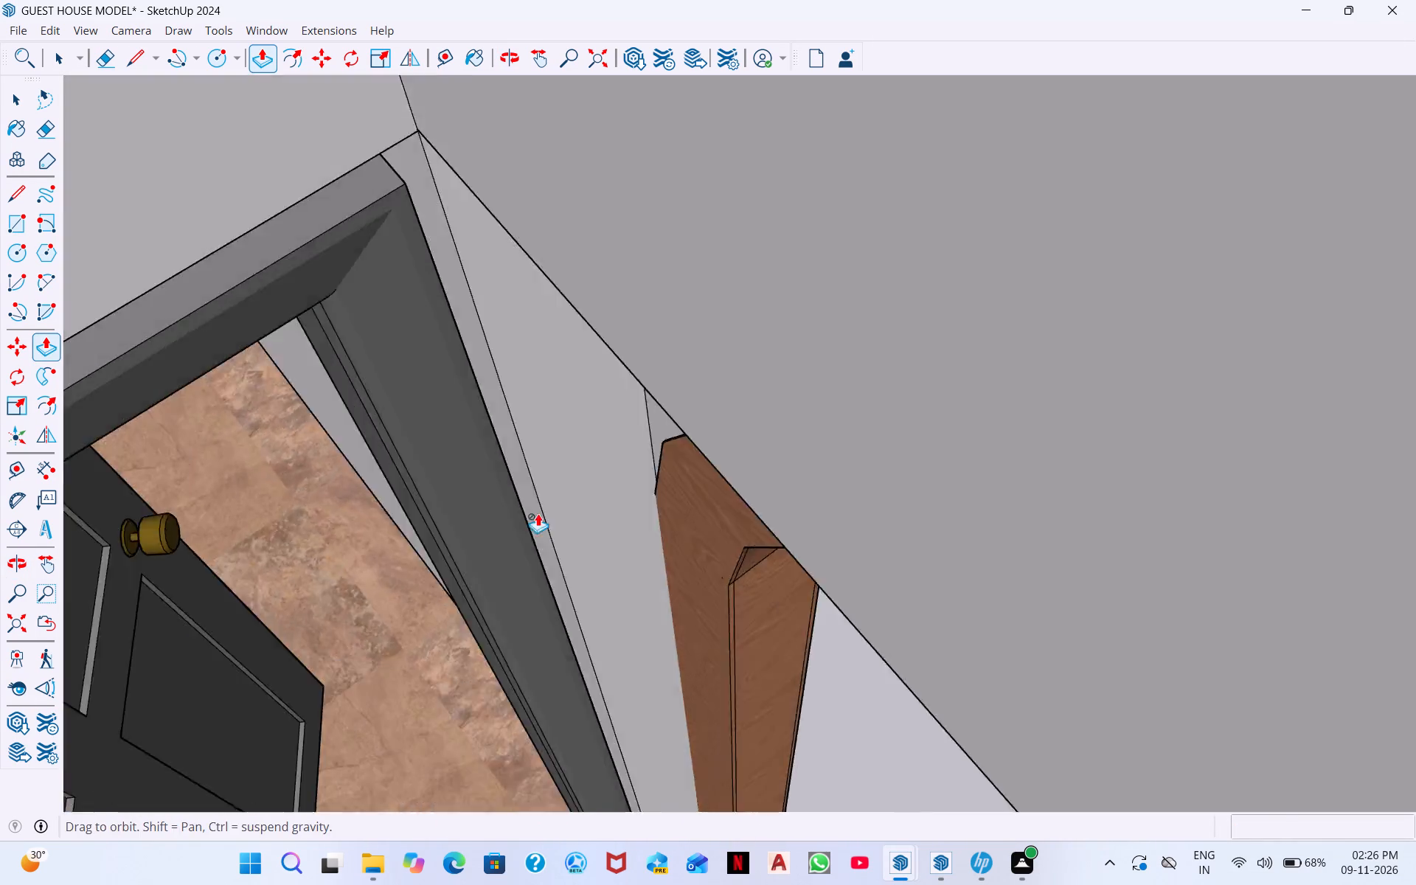
{"action": "middle_click_drag", "start_coordinate": [538, 513], "coordinate": [552, 518]}
{"action": "middle_click_drag", "start_coordinate": [1053, 437], "coordinate": [572, 485]}
{"action": "scroll", "coordinate": [993, 436], "scroll_direction": "down", "scroll_amount": 15}
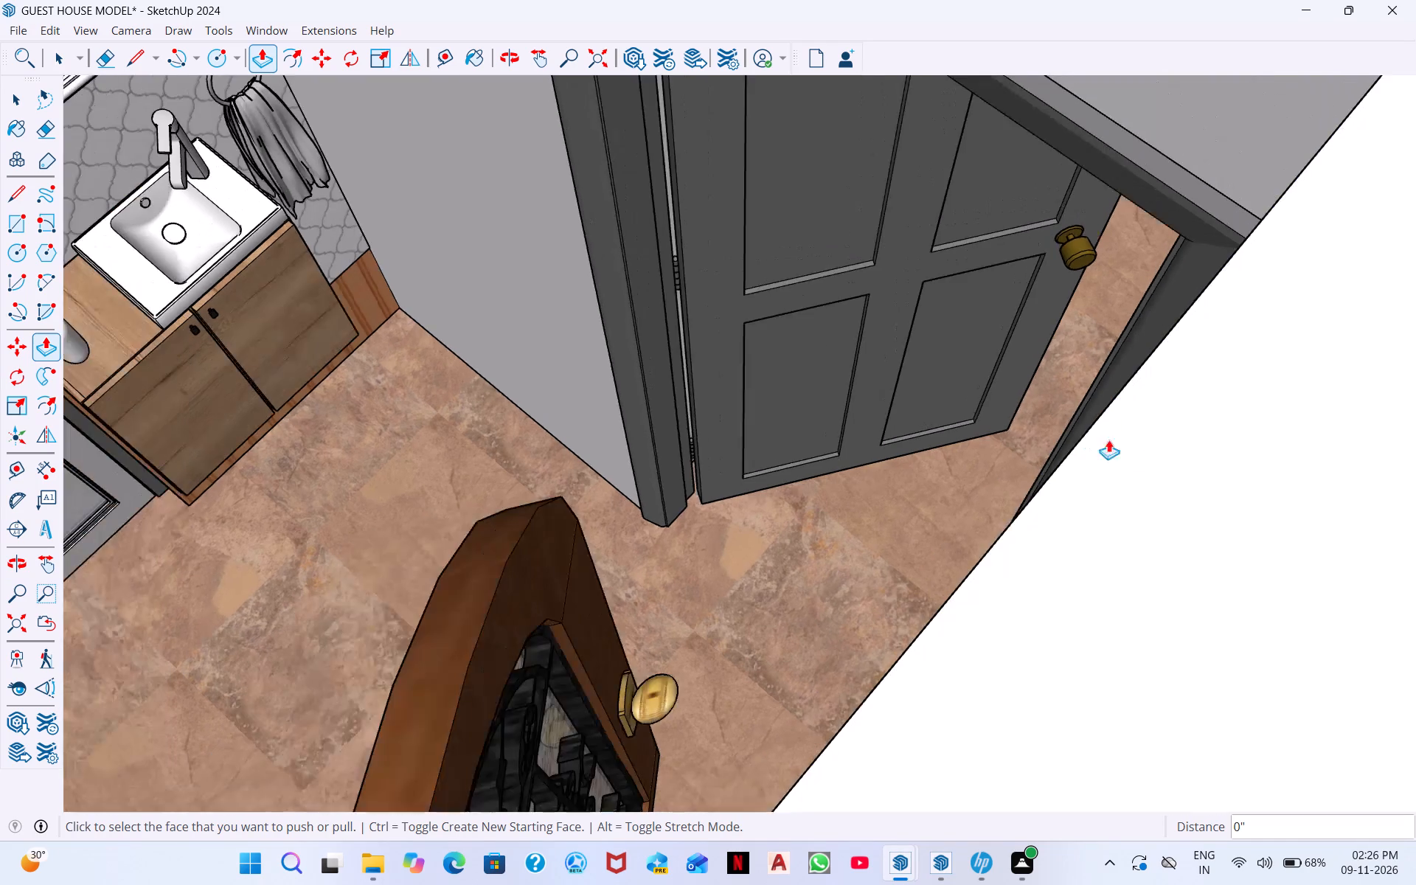
{"action": "scroll", "coordinate": [1108, 440], "scroll_direction": "down", "scroll_amount": 4}
{"action": "scroll", "coordinate": [1285, 503], "scroll_direction": "down", "scroll_amount": 8}
{"action": "middle_click_drag", "start_coordinate": [1244, 541], "coordinate": [999, 395]}
{"action": "scroll", "coordinate": [1156, 577], "scroll_direction": "down", "scroll_amount": 3}
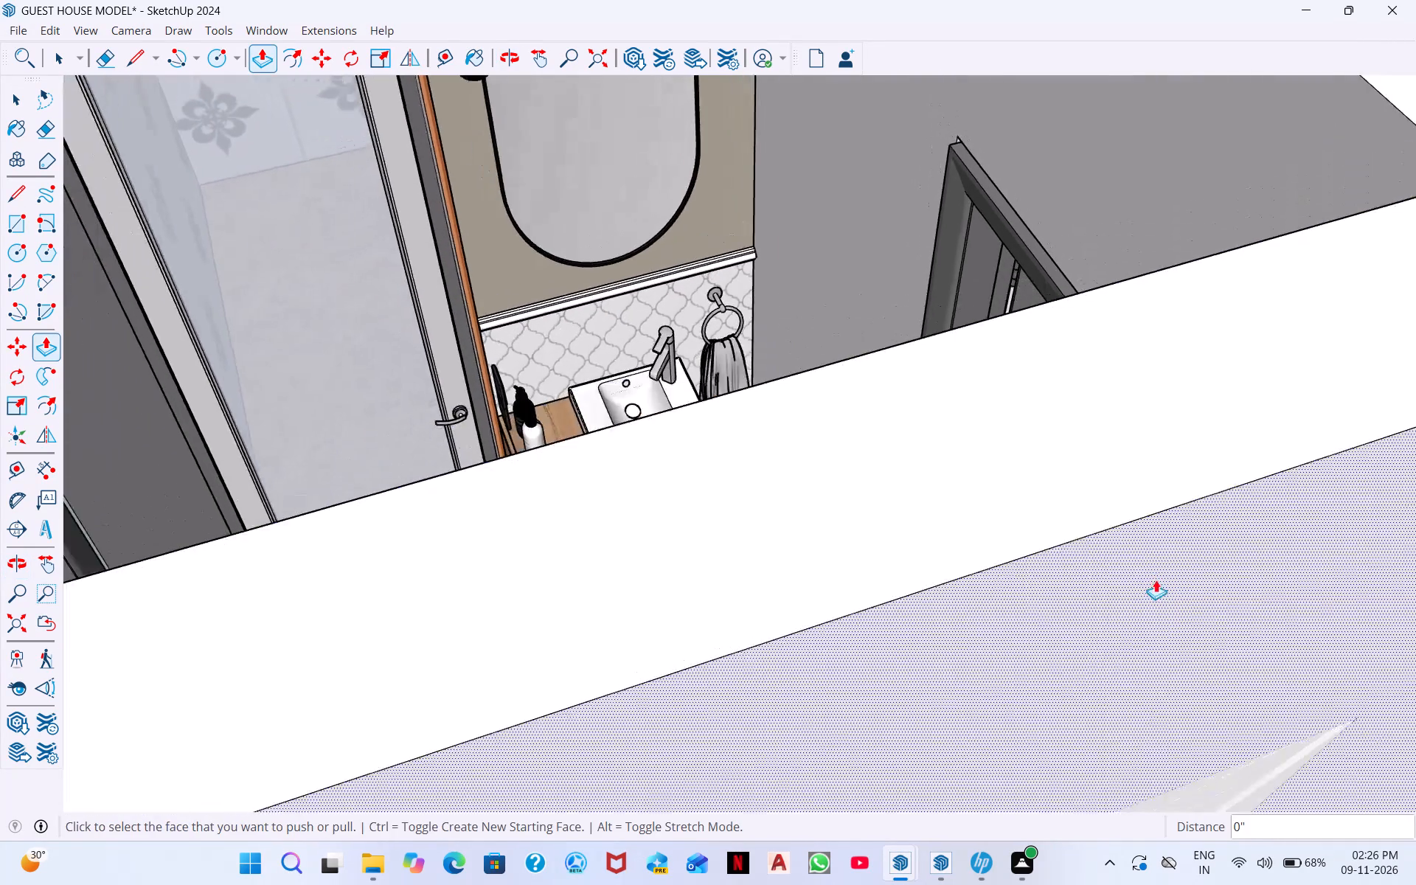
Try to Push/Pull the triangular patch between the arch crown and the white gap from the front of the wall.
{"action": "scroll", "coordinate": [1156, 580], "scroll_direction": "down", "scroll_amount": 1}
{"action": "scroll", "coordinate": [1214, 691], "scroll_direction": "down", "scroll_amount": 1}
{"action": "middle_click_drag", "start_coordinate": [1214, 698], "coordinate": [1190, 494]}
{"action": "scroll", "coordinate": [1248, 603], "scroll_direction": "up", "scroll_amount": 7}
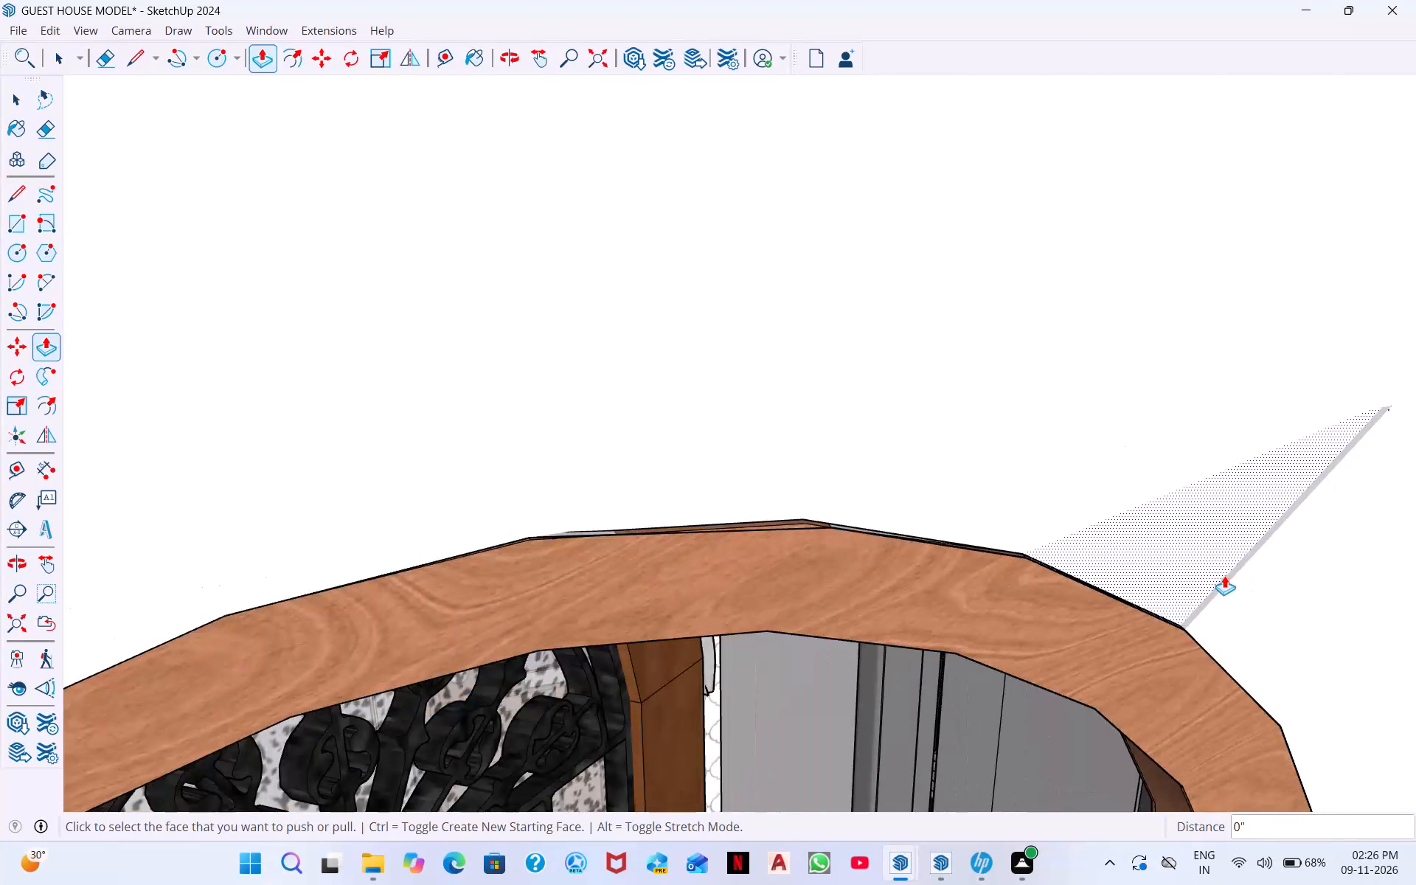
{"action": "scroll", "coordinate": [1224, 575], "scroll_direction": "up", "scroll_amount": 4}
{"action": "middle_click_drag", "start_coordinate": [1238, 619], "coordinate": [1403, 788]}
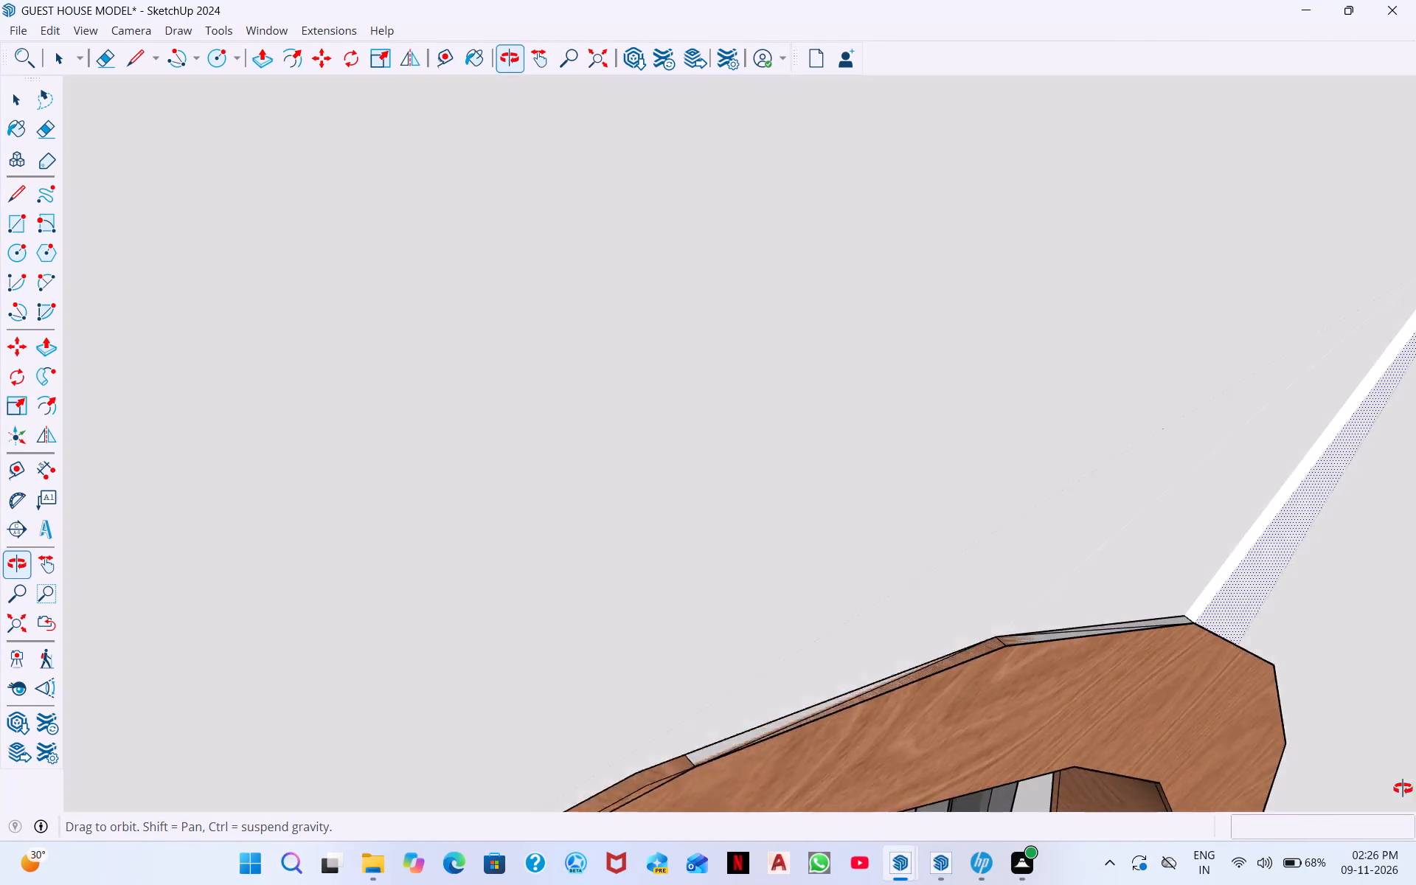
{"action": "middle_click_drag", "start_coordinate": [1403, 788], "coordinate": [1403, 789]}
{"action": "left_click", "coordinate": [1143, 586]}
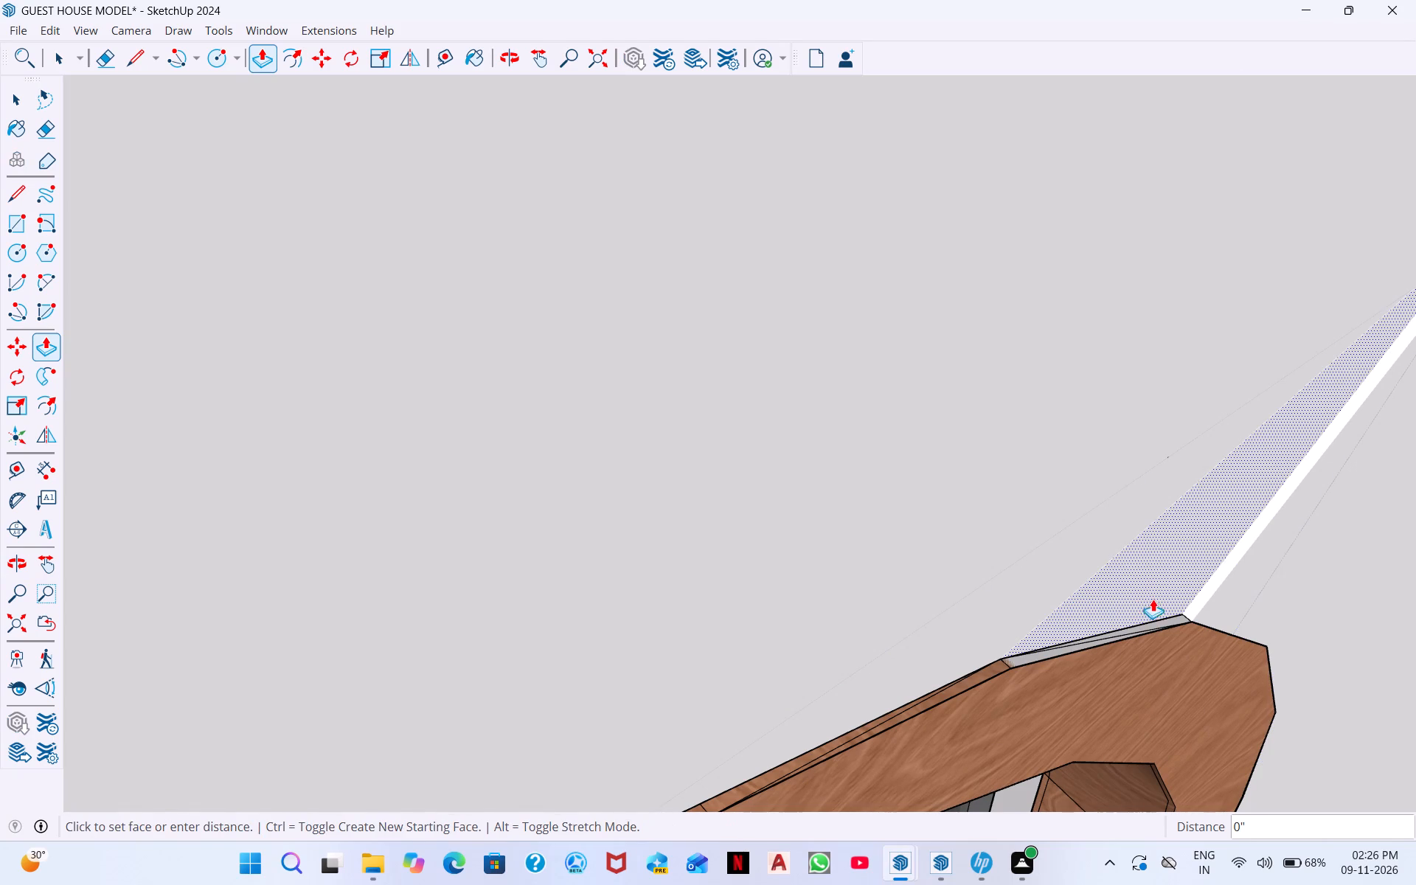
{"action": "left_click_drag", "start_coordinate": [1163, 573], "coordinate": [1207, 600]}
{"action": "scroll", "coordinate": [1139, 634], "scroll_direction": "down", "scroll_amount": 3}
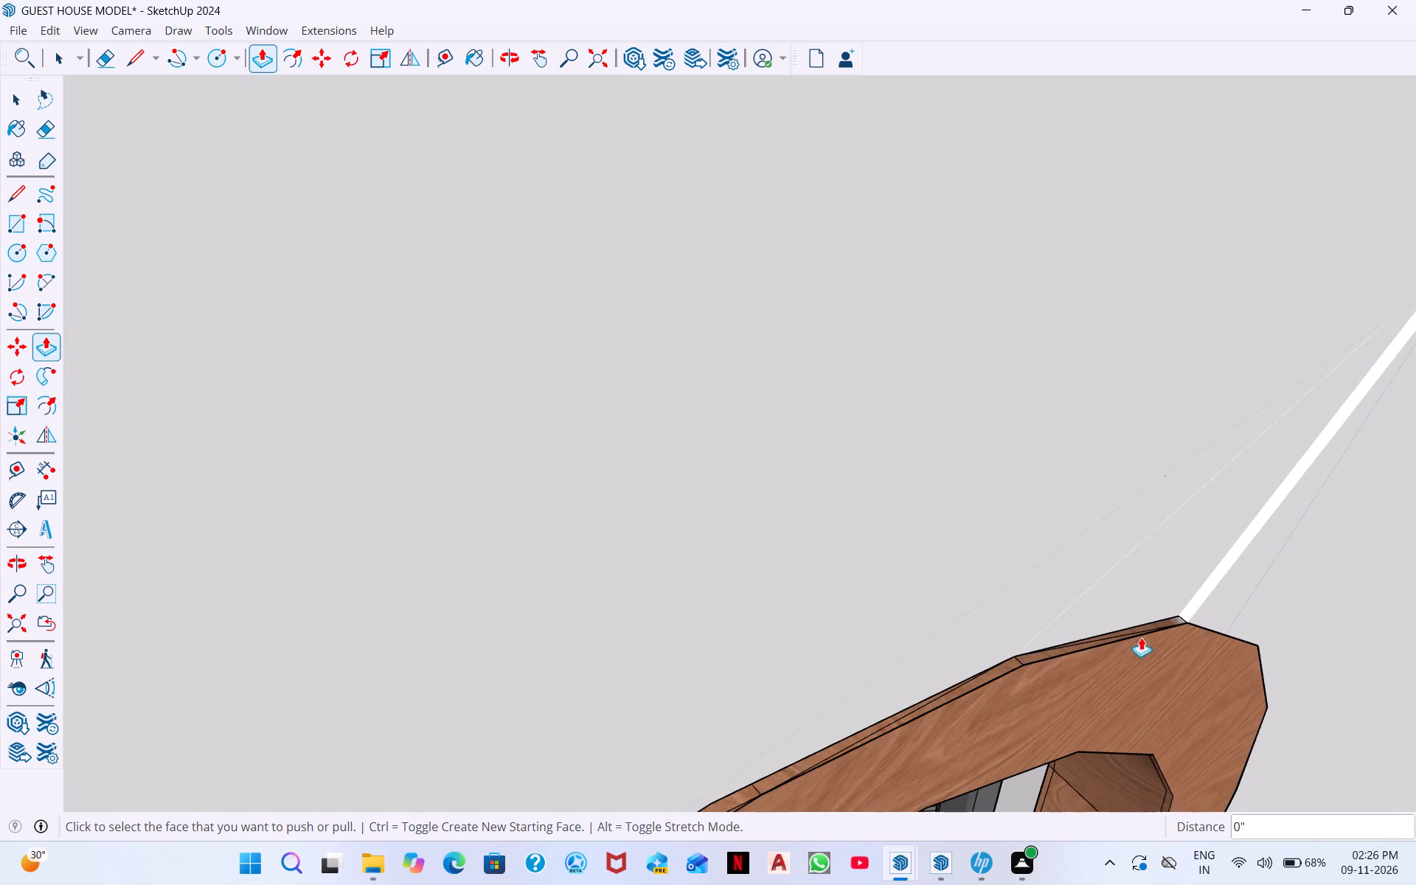
Draw a line along the narrow sloping gap from the arch frame's outer corner to the gap's upper end.
{"action": "middle_click_drag", "start_coordinate": [1181, 632], "coordinate": [999, 523]}
{"action": "middle_click_drag", "start_coordinate": [1038, 575], "coordinate": [954, 496]}
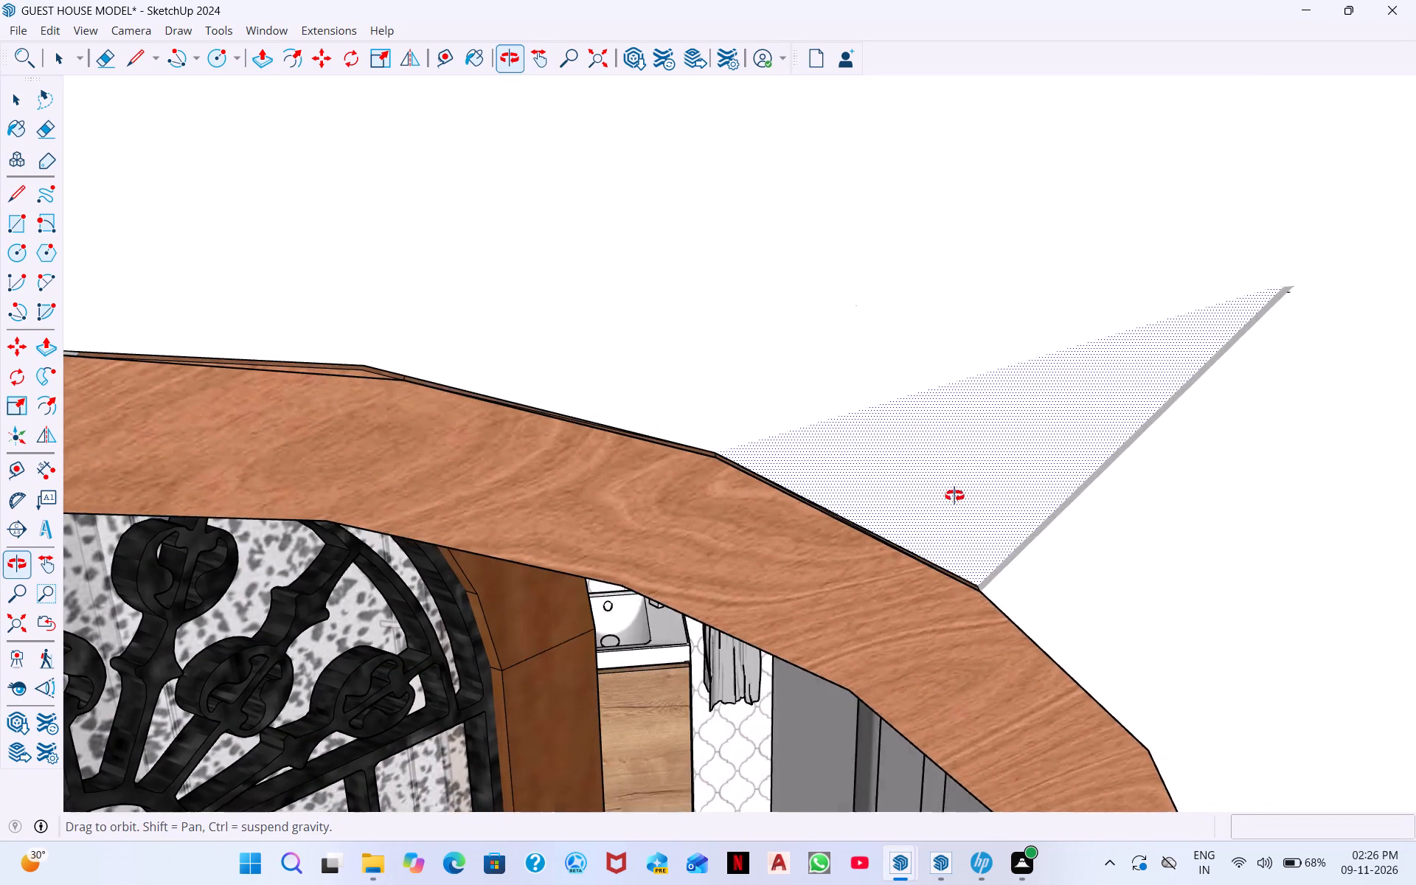
{"action": "middle_click_drag", "start_coordinate": [954, 496], "coordinate": [946, 493]}
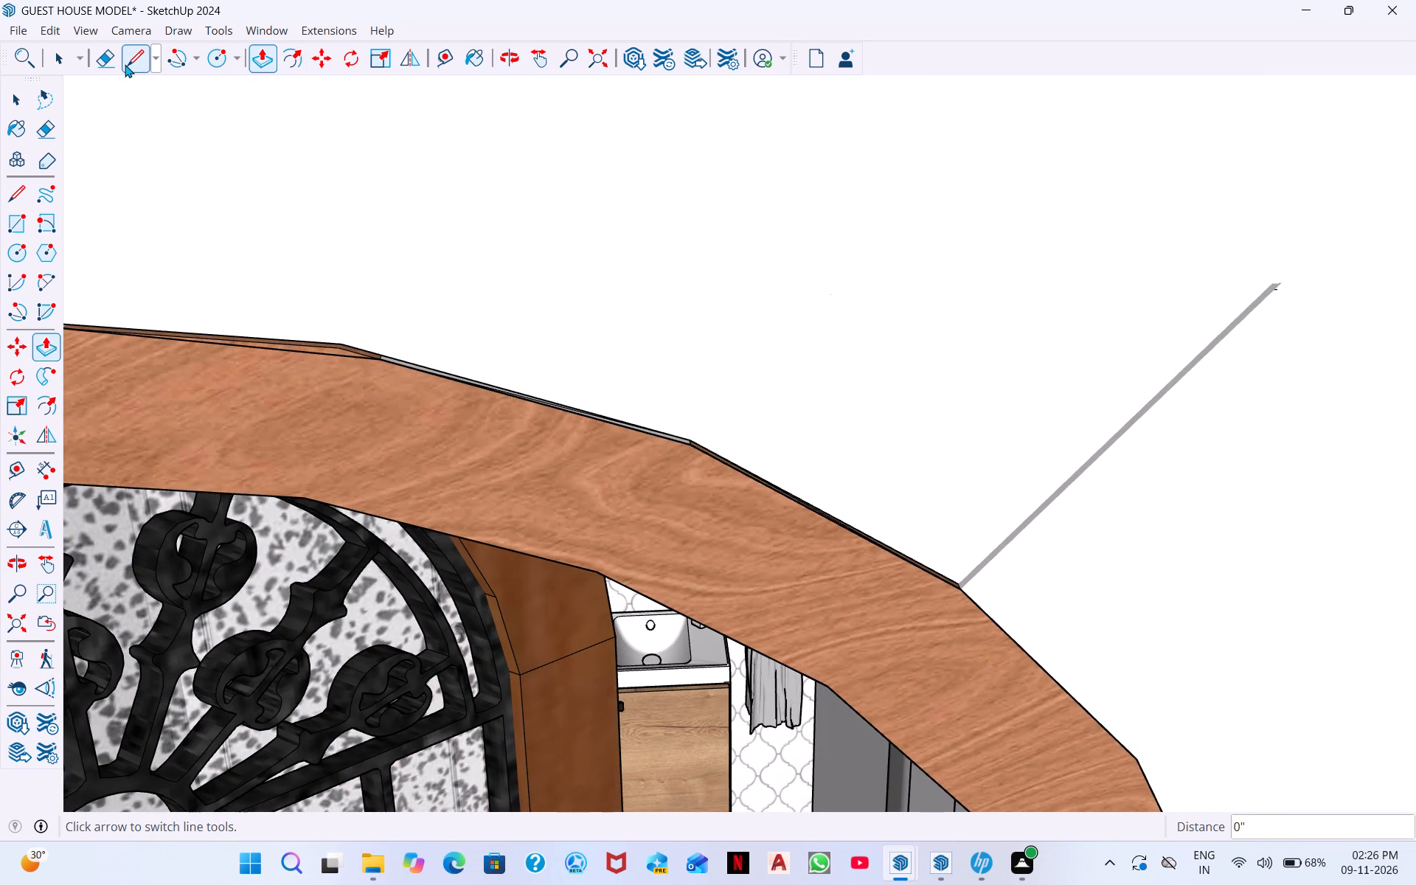
{"action": "left_click", "coordinate": [126, 64]}
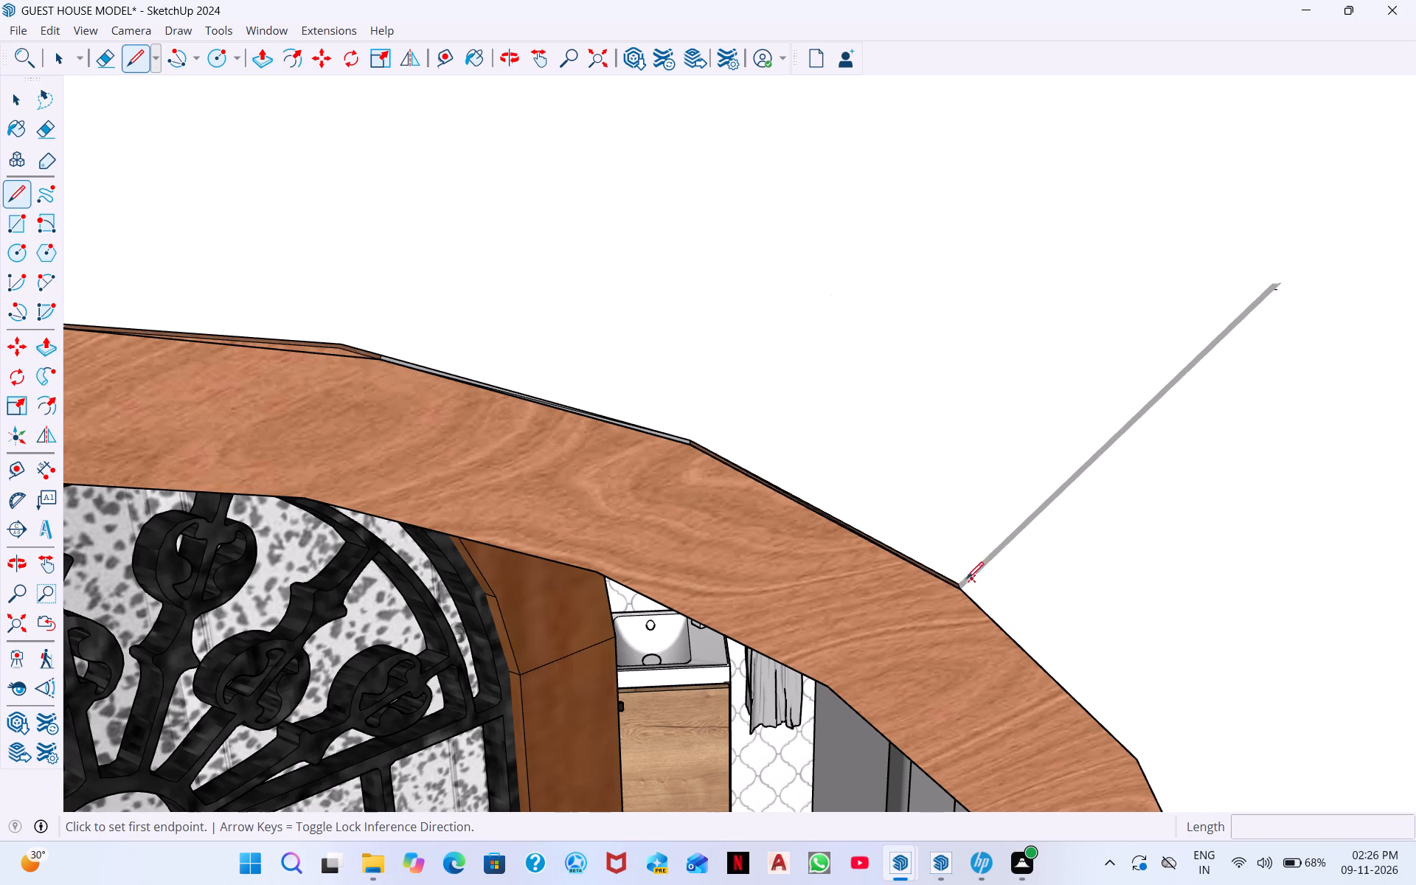
{"action": "left_click", "coordinate": [959, 587]}
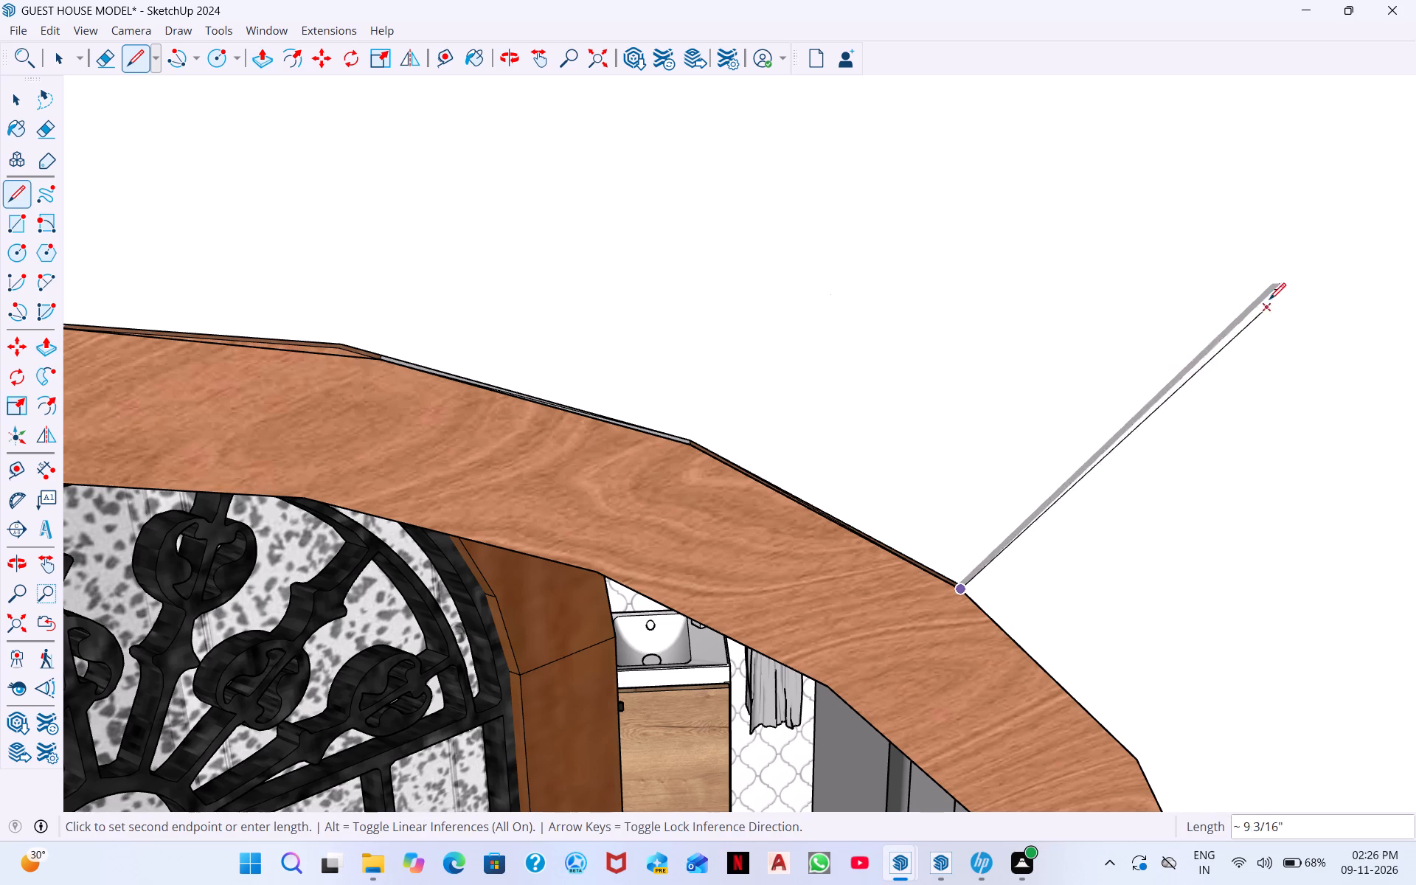
{"action": "left_click", "coordinate": [1280, 282]}
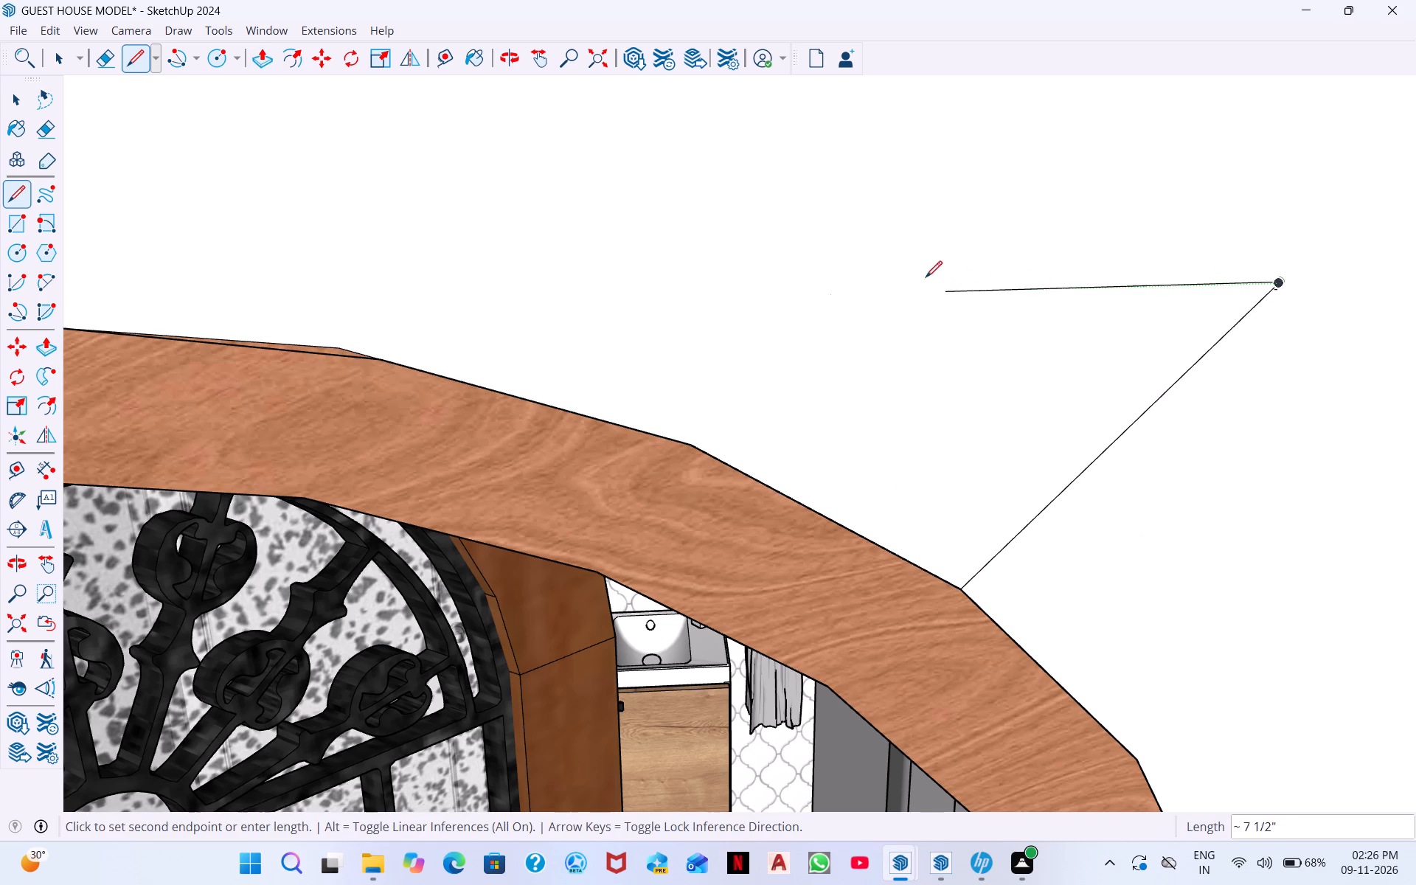
{"action": "scroll", "coordinate": [1093, 355], "scroll_direction": "down", "scroll_amount": 1}
{"action": "middle_click_drag", "start_coordinate": [1126, 491], "coordinate": [1372, 751]}
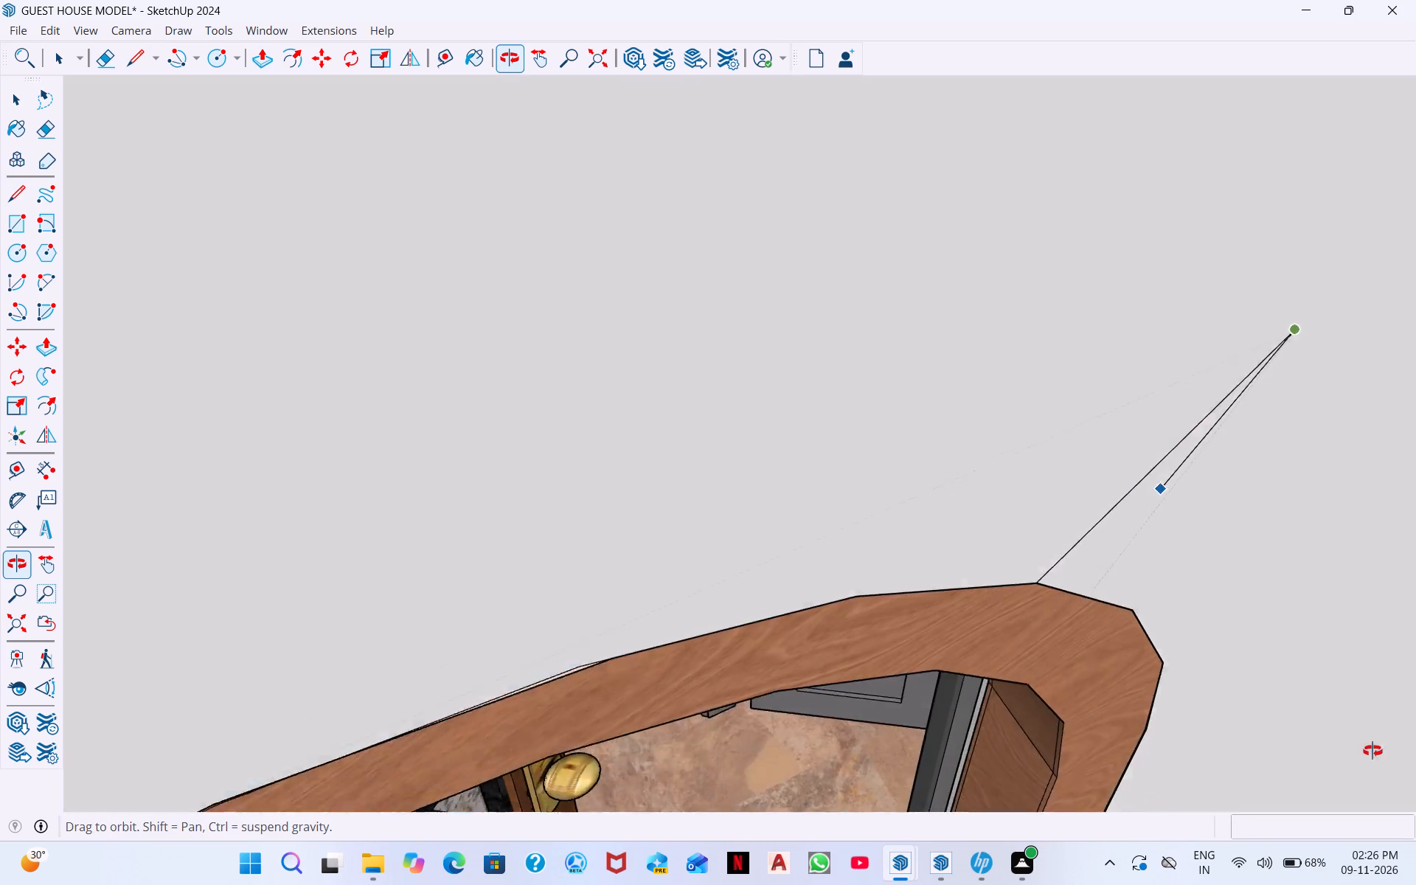
{"action": "middle_click_drag", "start_coordinate": [1372, 751], "coordinate": [1389, 754]}
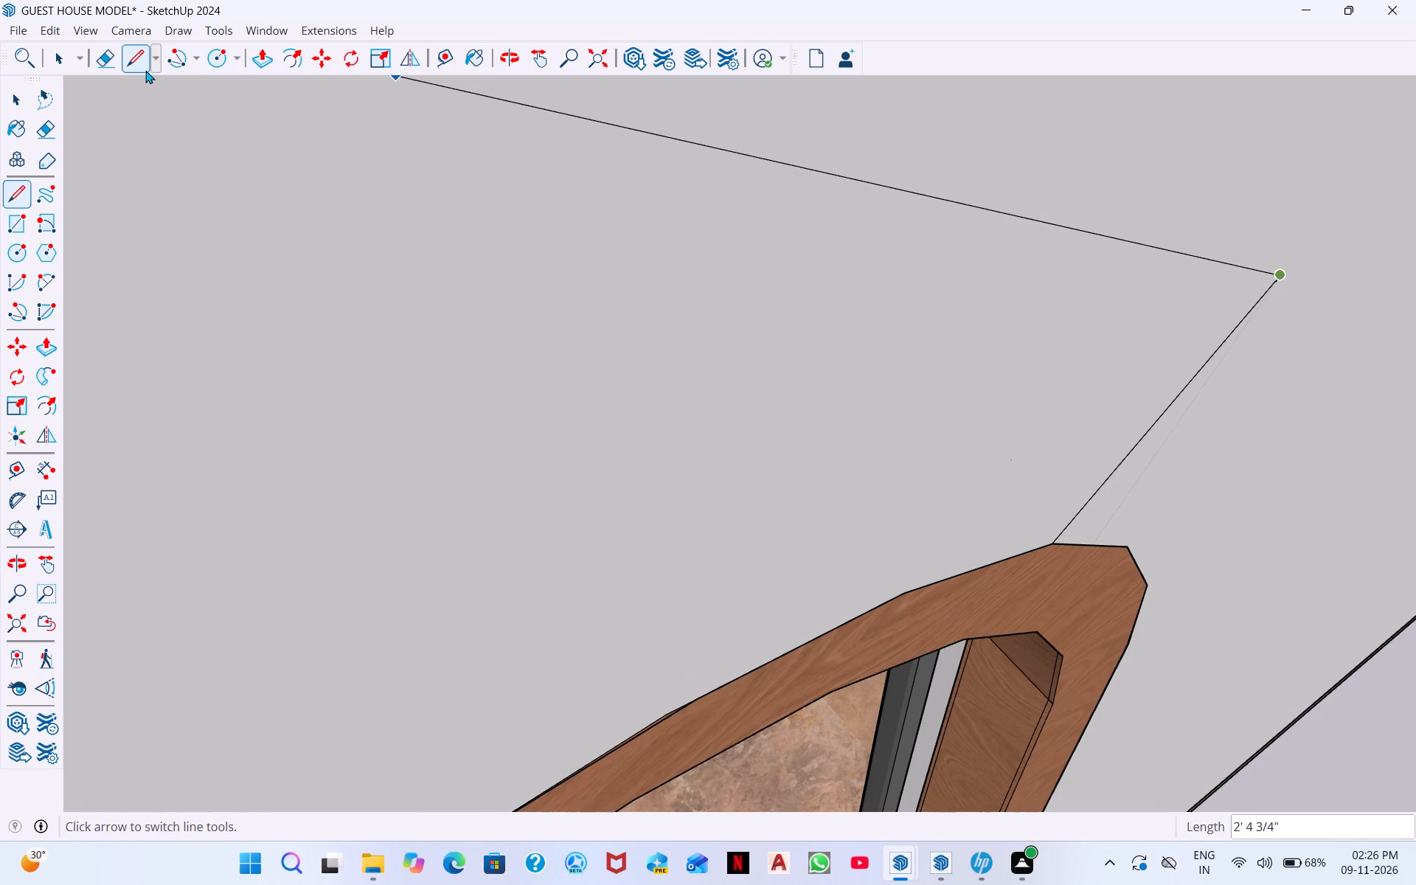
Erase the sloping line just drawn along the gap and the leftover mark at its upper end.
{"action": "left_click", "coordinate": [103, 65]}
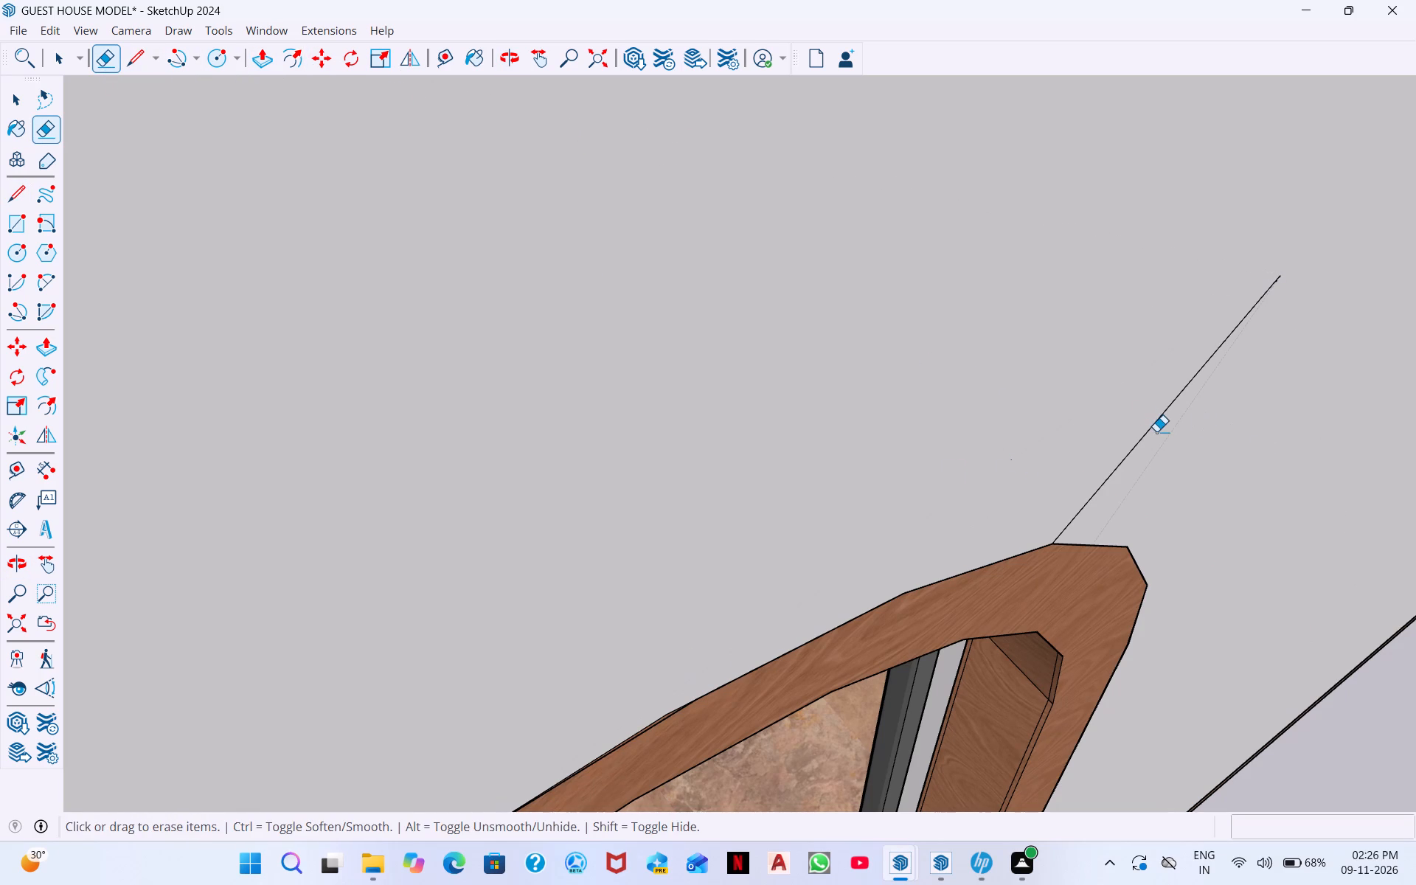
{"action": "left_click", "coordinate": [1152, 424]}
{"action": "scroll", "coordinate": [1181, 339], "scroll_direction": "down", "scroll_amount": 3}
{"action": "scroll", "coordinate": [1272, 401], "scroll_direction": "down", "scroll_amount": 1}
{"action": "middle_click_drag", "start_coordinate": [1271, 439], "coordinate": [1305, 566]}
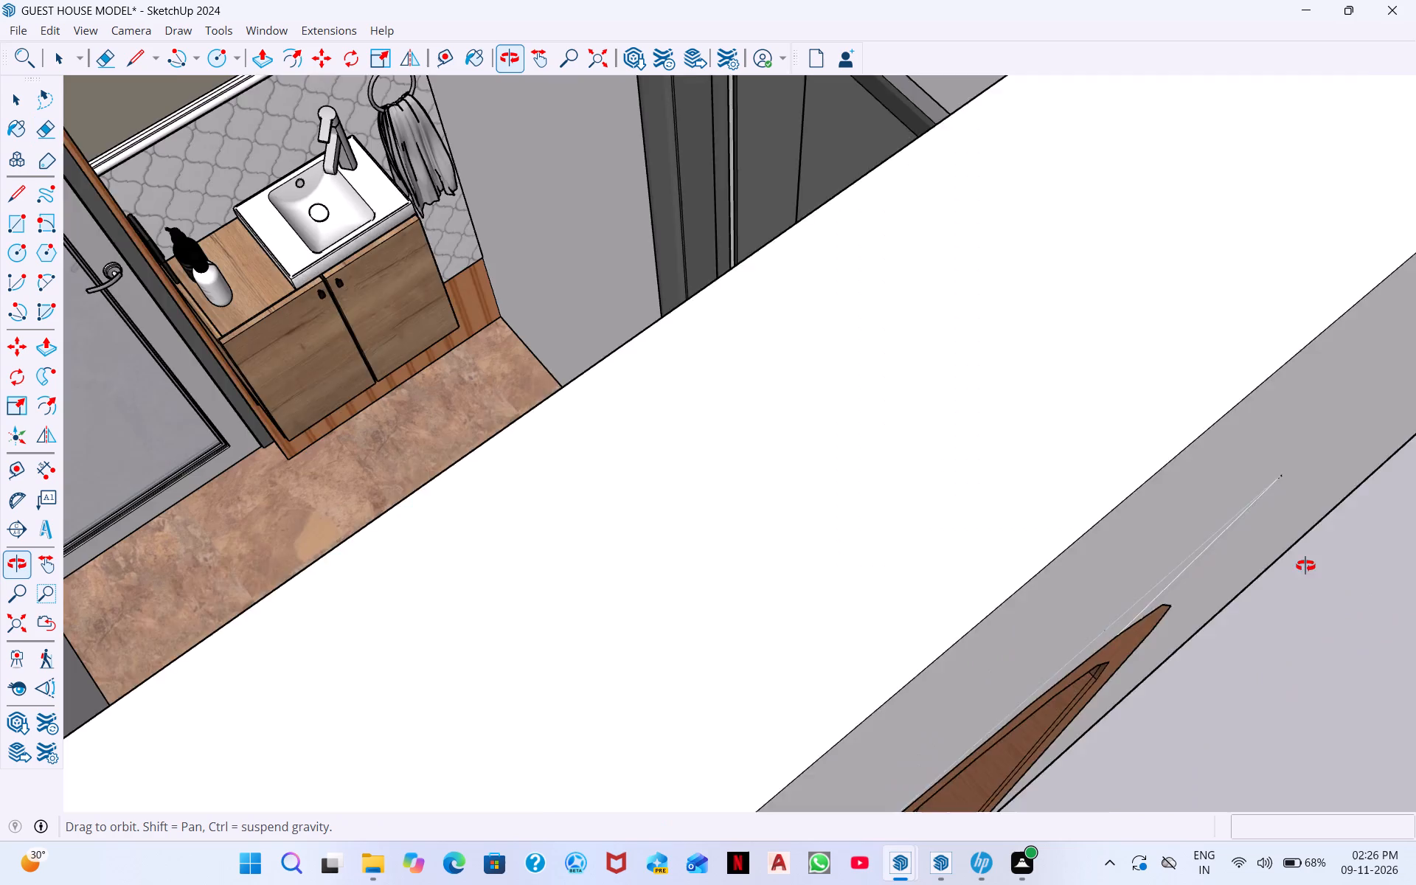
{"action": "middle_click_drag", "start_coordinate": [1305, 566], "coordinate": [1094, 367]}
{"action": "scroll", "coordinate": [1094, 367], "scroll_direction": "down", "scroll_amount": 2}
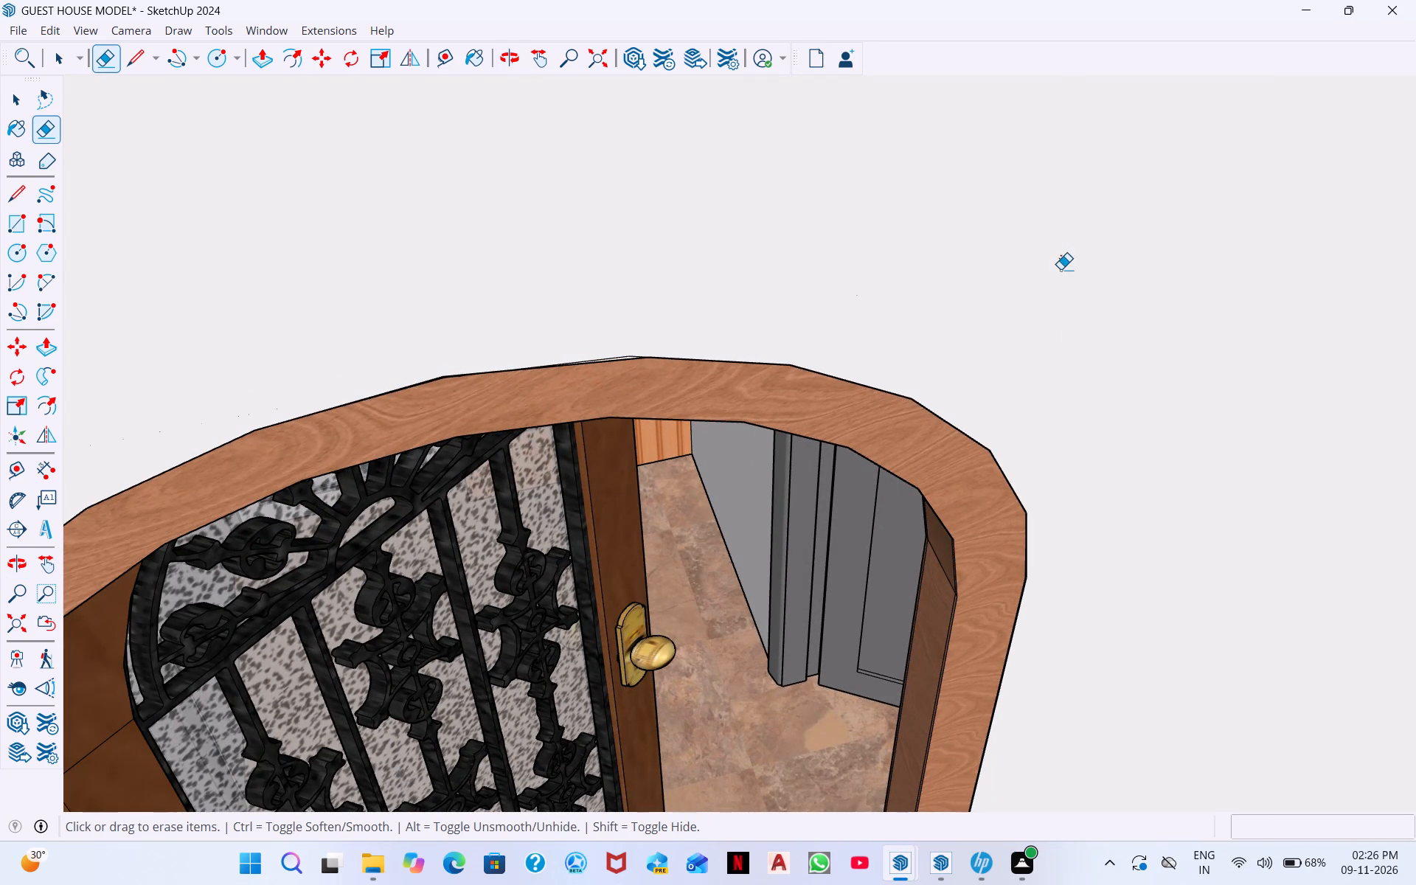
{"action": "left_click", "coordinate": [1061, 262]}
{"action": "left_click_drag", "start_coordinate": [1063, 251], "coordinate": [1061, 262]}
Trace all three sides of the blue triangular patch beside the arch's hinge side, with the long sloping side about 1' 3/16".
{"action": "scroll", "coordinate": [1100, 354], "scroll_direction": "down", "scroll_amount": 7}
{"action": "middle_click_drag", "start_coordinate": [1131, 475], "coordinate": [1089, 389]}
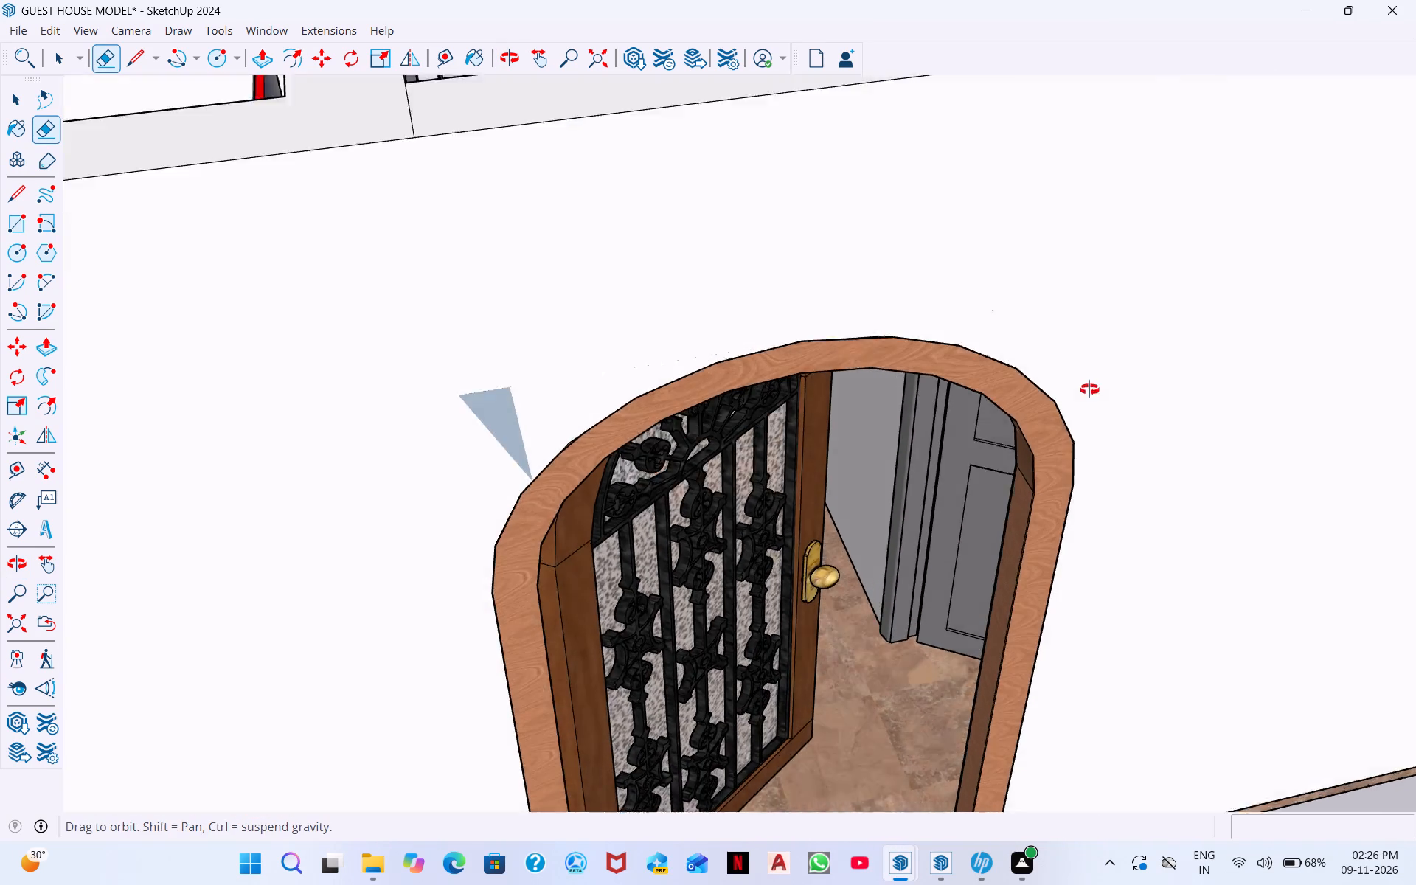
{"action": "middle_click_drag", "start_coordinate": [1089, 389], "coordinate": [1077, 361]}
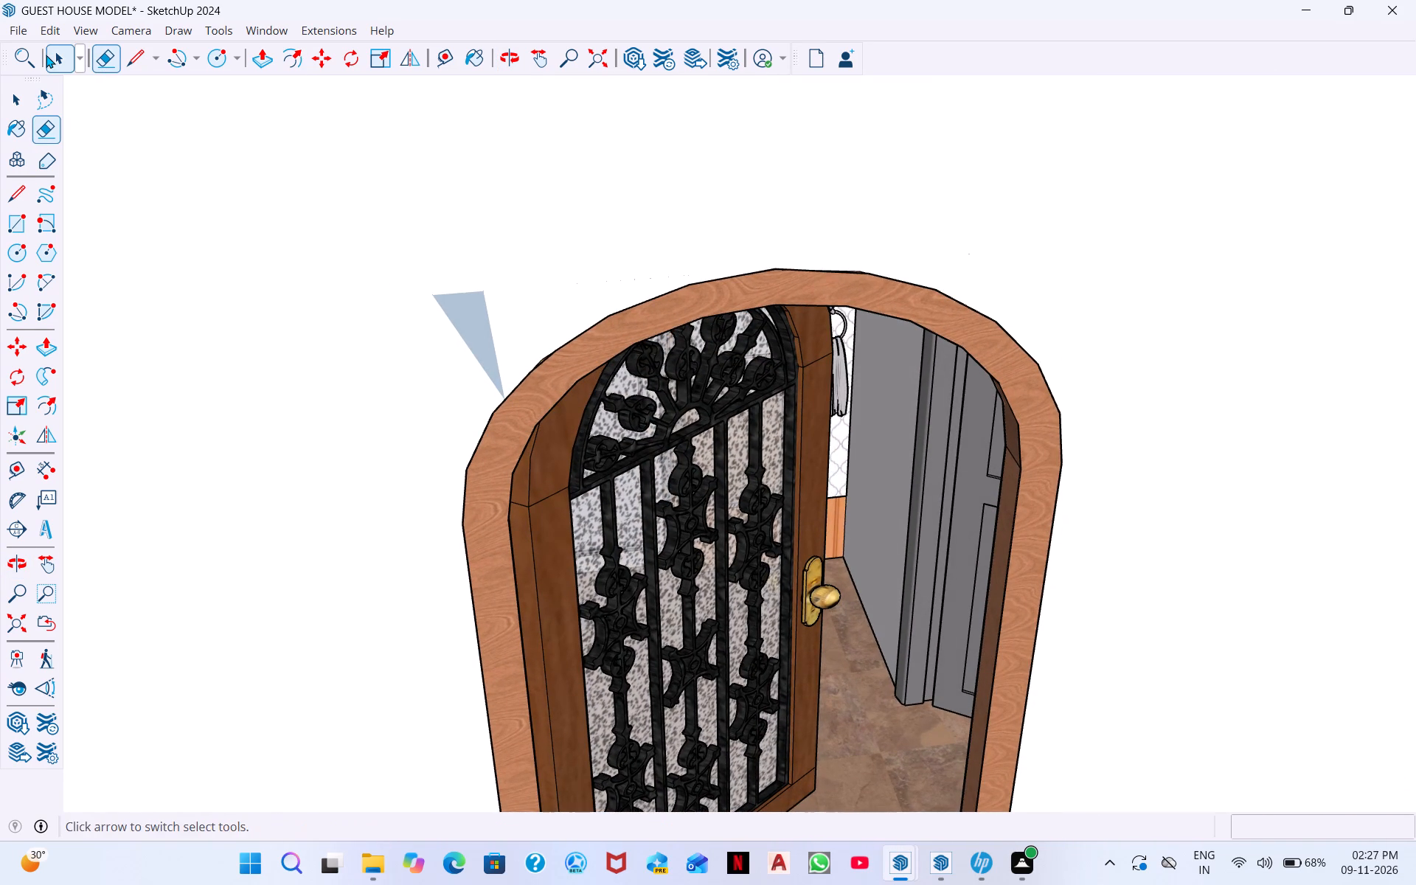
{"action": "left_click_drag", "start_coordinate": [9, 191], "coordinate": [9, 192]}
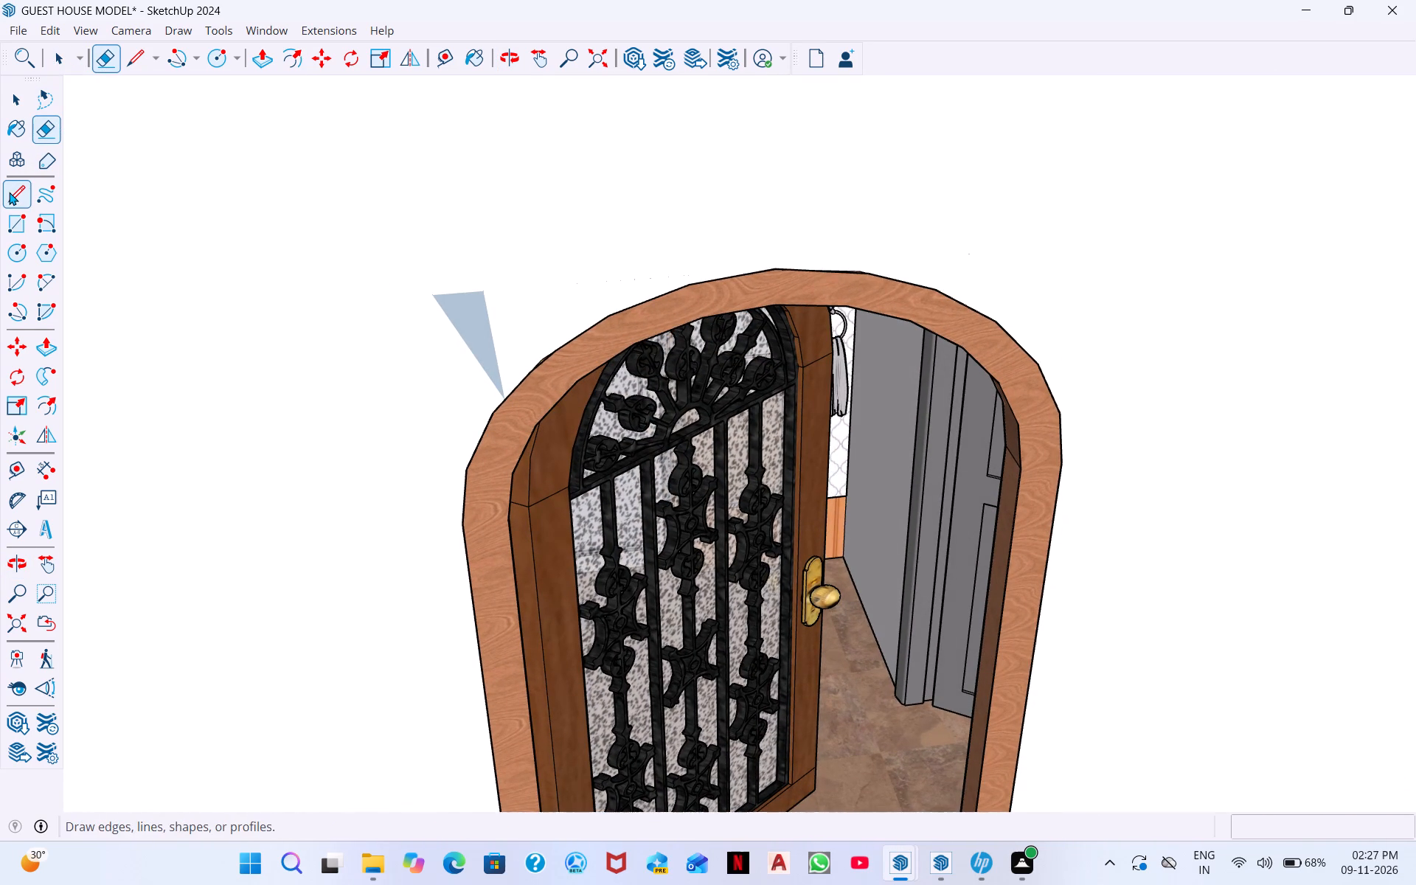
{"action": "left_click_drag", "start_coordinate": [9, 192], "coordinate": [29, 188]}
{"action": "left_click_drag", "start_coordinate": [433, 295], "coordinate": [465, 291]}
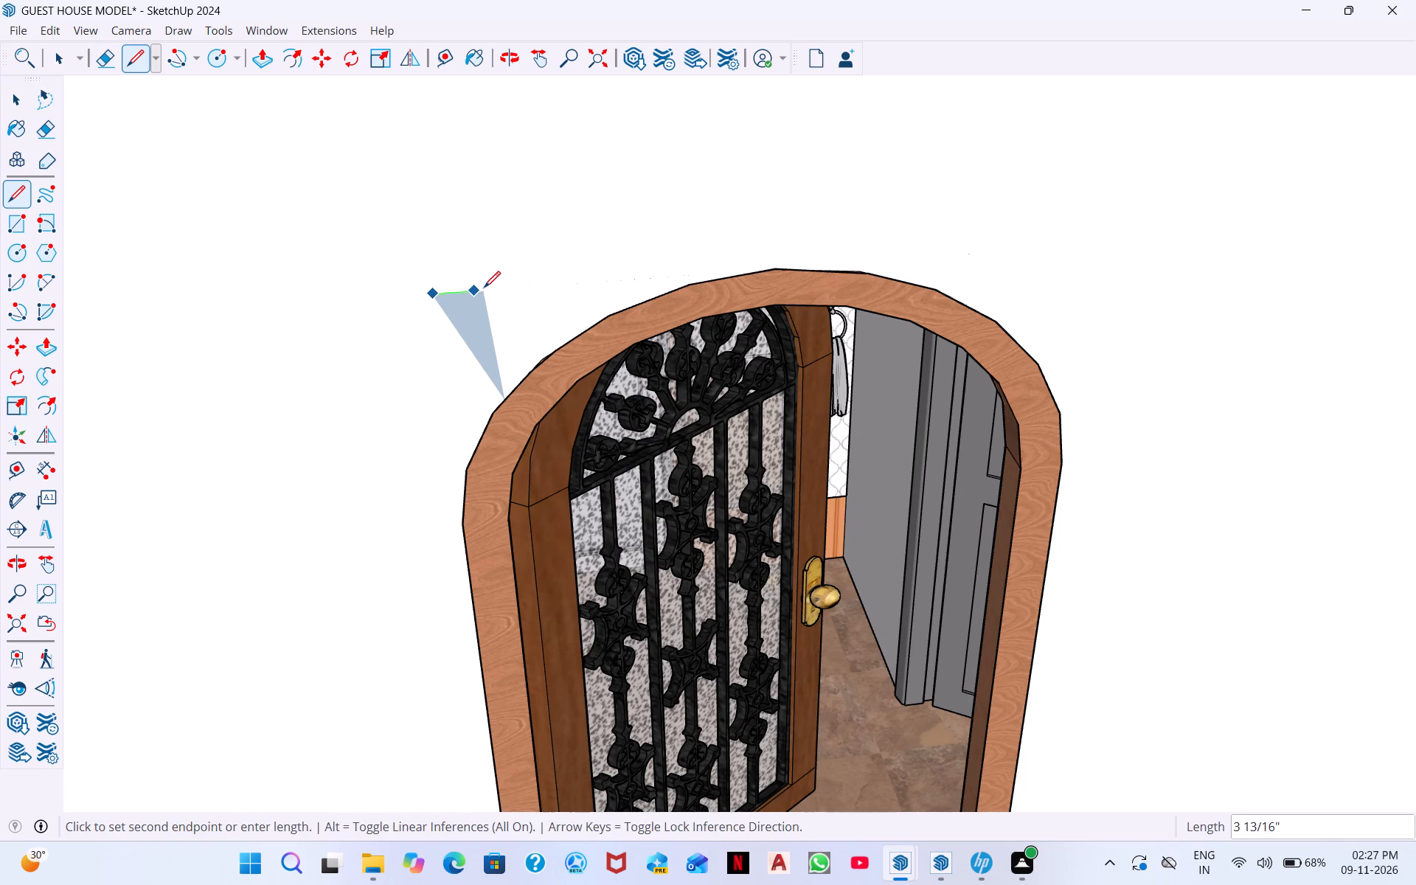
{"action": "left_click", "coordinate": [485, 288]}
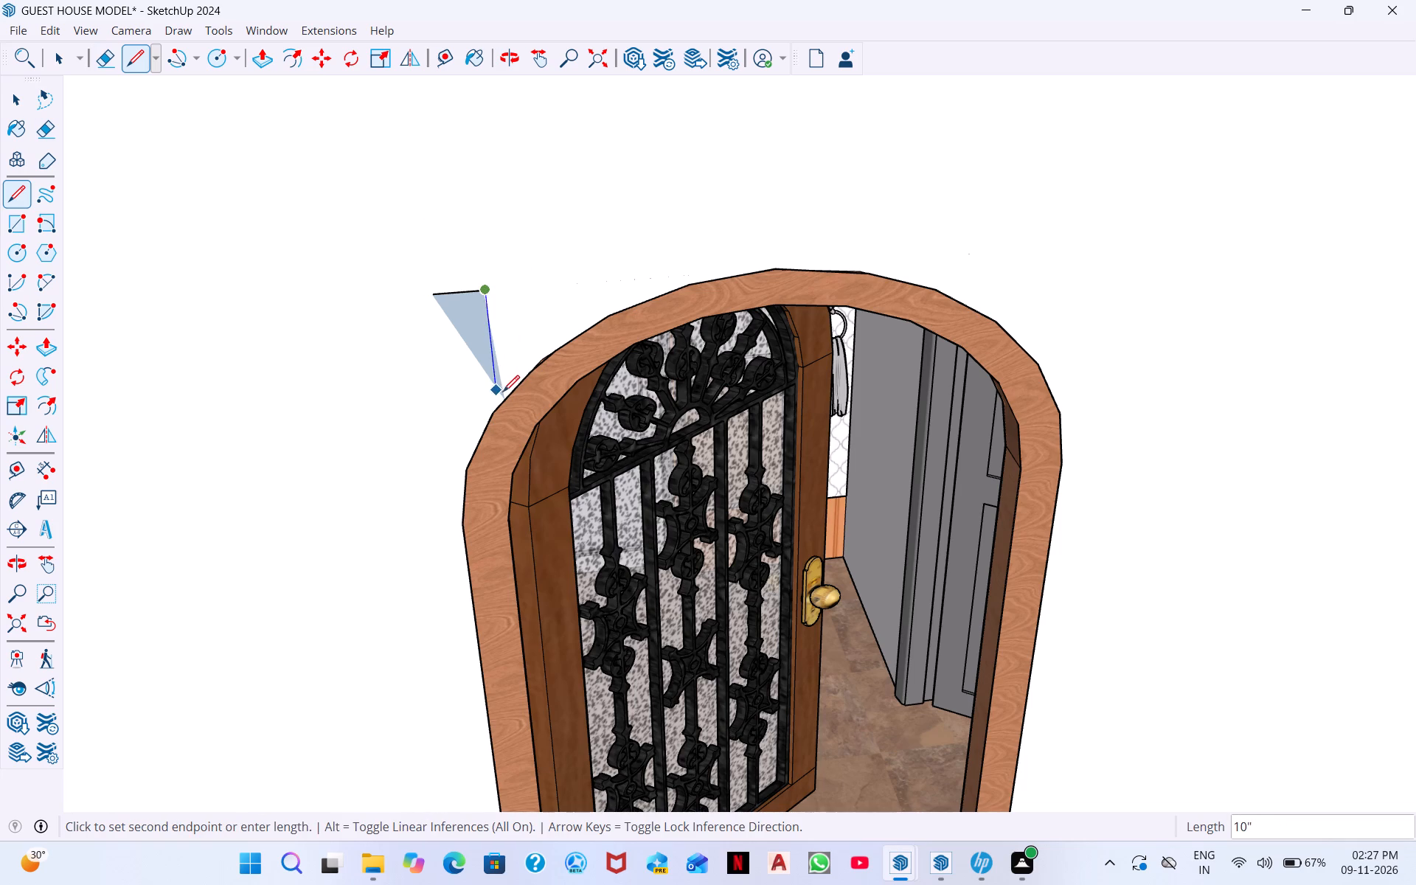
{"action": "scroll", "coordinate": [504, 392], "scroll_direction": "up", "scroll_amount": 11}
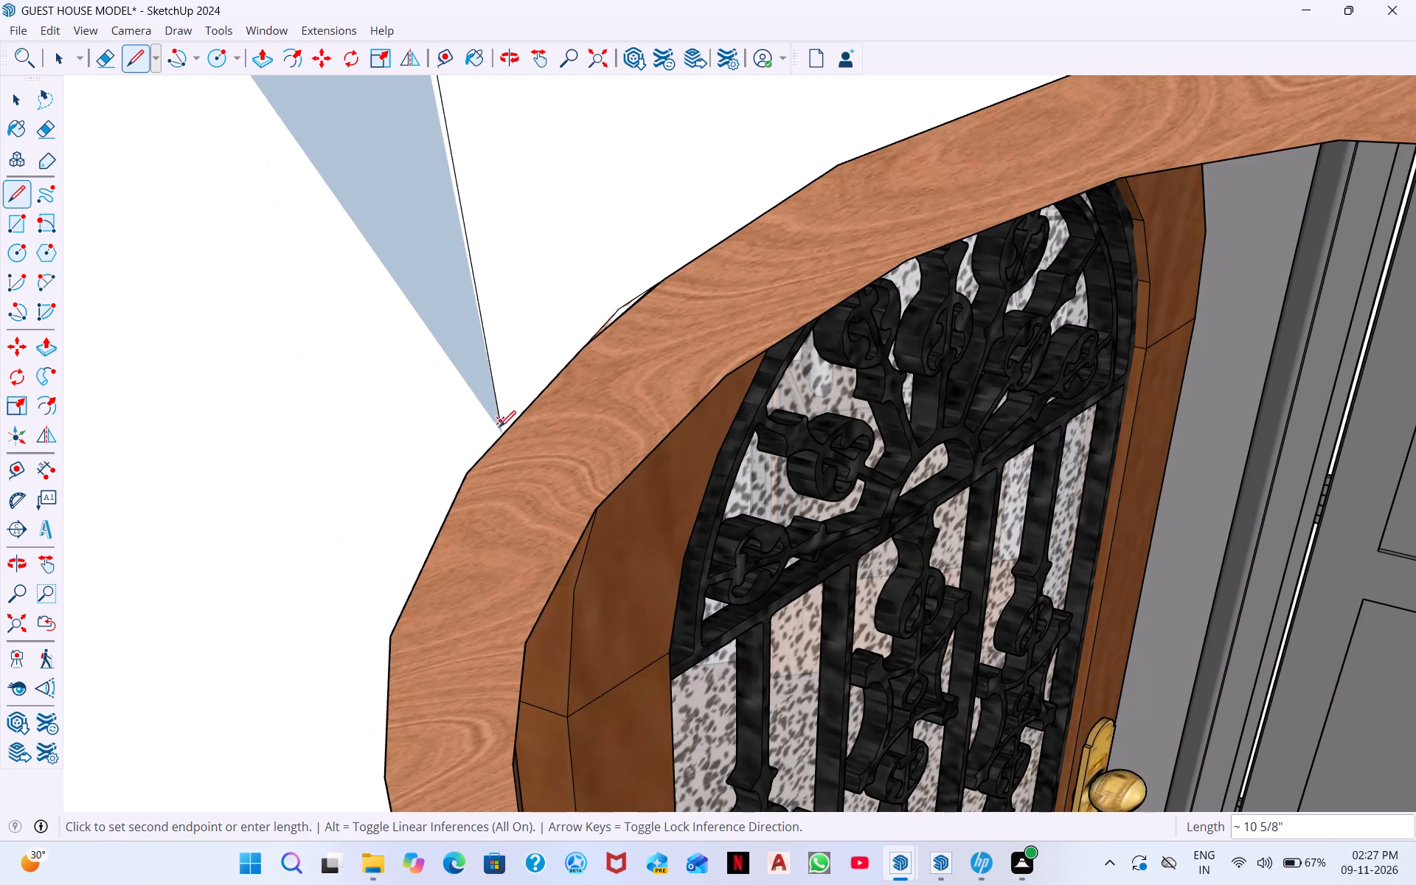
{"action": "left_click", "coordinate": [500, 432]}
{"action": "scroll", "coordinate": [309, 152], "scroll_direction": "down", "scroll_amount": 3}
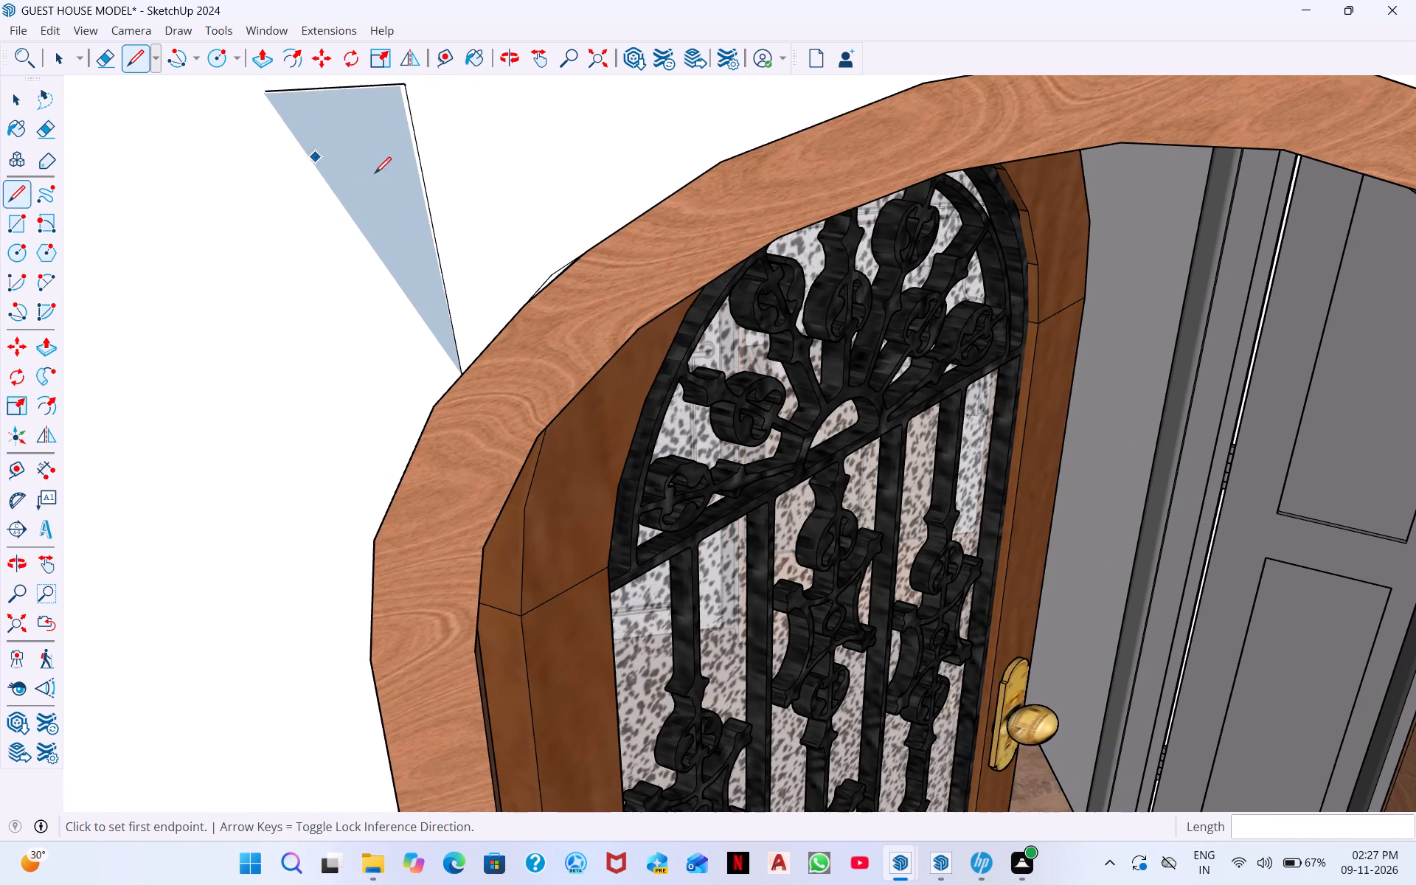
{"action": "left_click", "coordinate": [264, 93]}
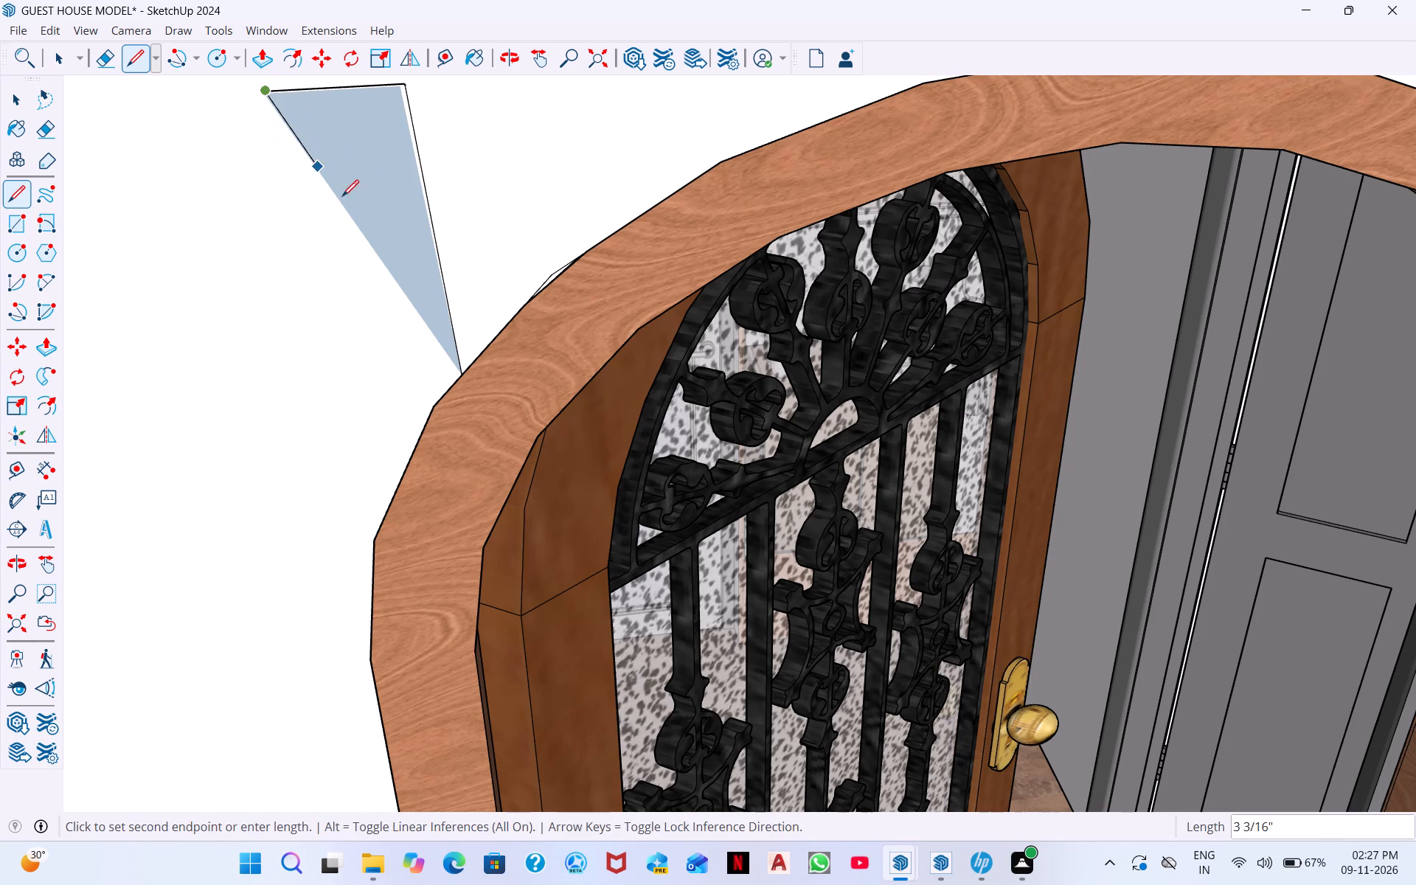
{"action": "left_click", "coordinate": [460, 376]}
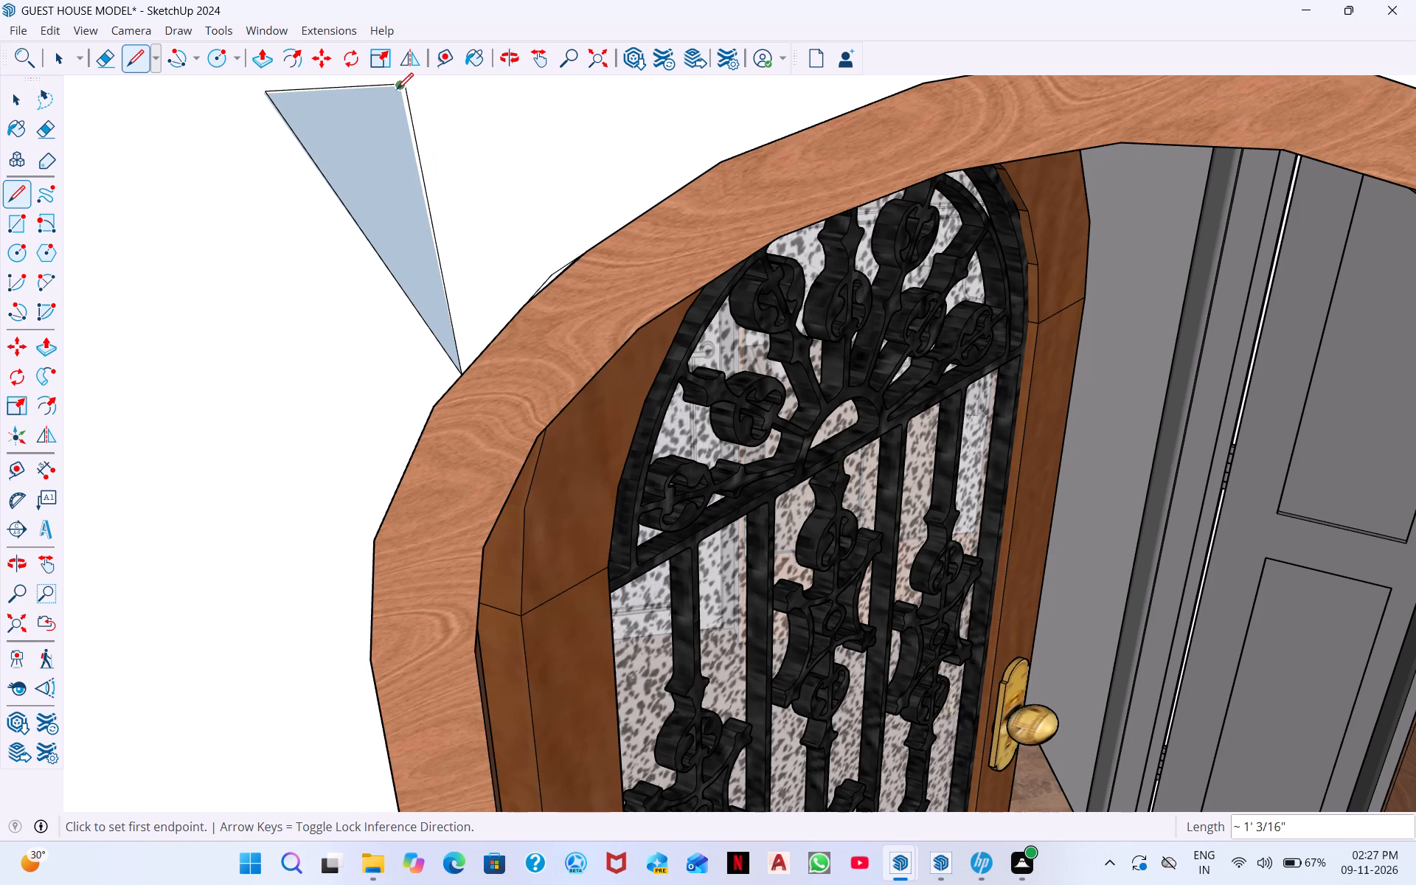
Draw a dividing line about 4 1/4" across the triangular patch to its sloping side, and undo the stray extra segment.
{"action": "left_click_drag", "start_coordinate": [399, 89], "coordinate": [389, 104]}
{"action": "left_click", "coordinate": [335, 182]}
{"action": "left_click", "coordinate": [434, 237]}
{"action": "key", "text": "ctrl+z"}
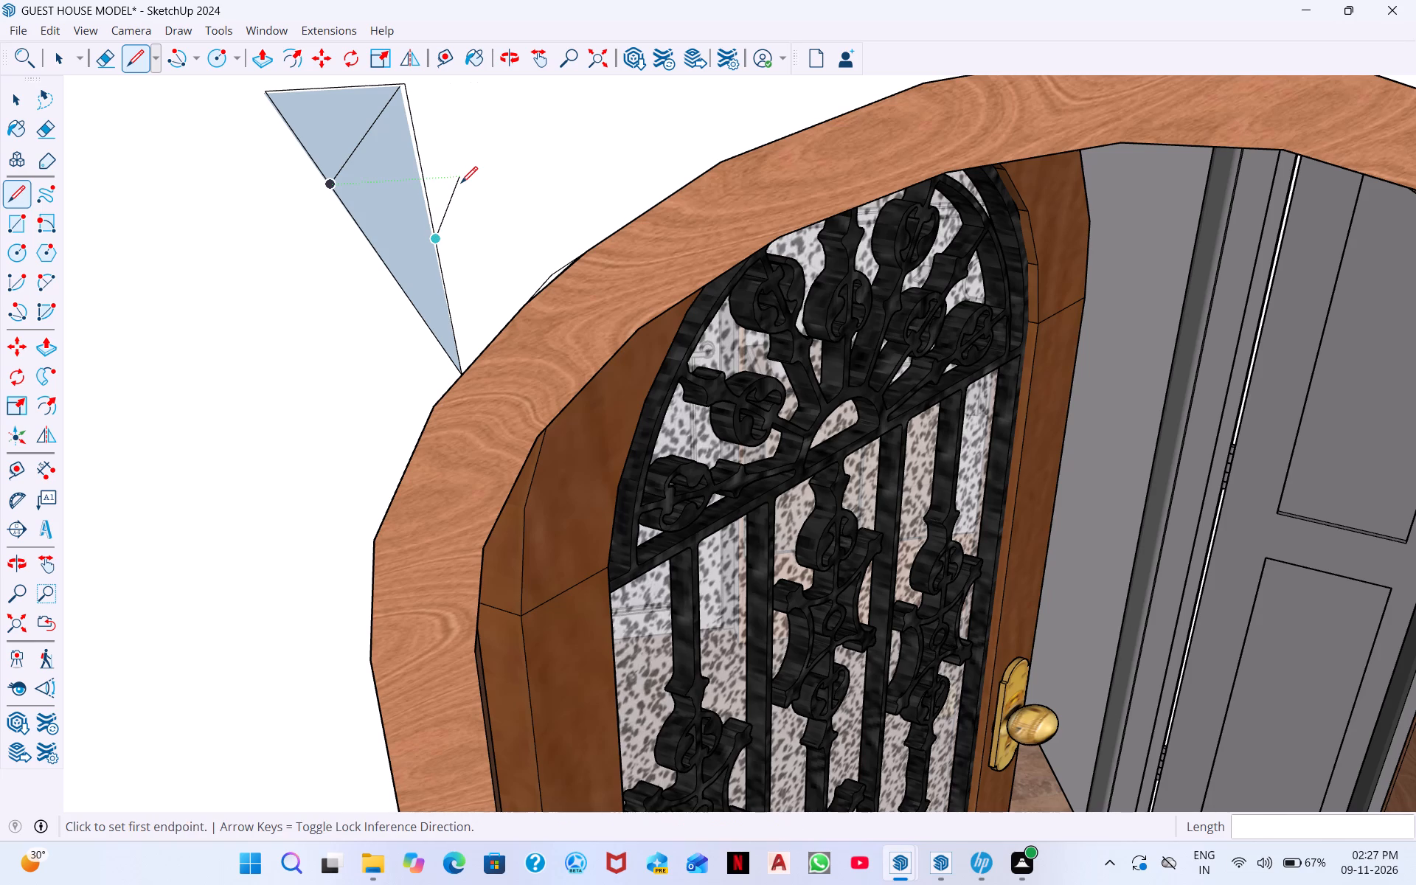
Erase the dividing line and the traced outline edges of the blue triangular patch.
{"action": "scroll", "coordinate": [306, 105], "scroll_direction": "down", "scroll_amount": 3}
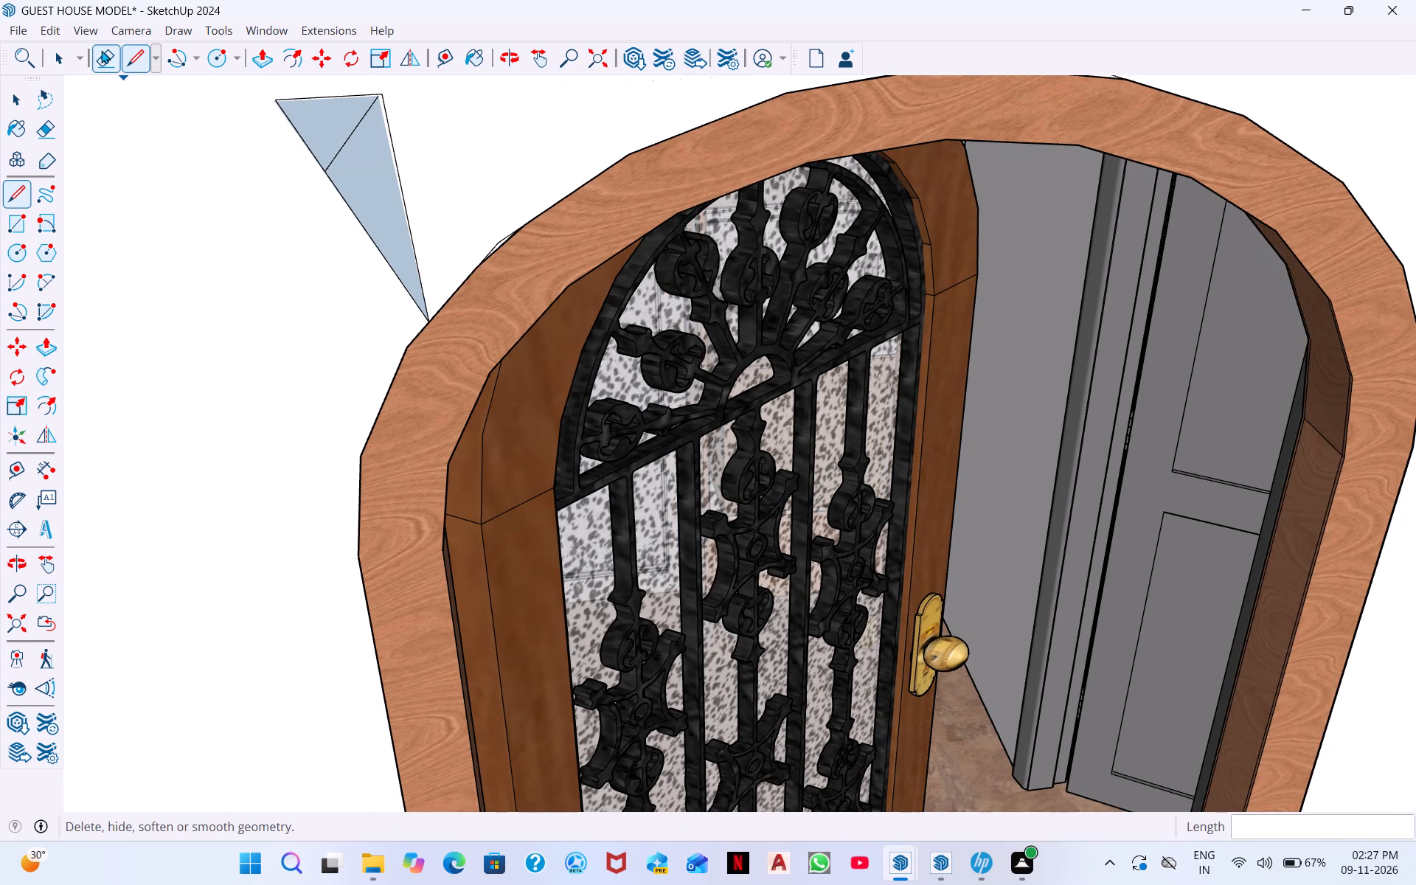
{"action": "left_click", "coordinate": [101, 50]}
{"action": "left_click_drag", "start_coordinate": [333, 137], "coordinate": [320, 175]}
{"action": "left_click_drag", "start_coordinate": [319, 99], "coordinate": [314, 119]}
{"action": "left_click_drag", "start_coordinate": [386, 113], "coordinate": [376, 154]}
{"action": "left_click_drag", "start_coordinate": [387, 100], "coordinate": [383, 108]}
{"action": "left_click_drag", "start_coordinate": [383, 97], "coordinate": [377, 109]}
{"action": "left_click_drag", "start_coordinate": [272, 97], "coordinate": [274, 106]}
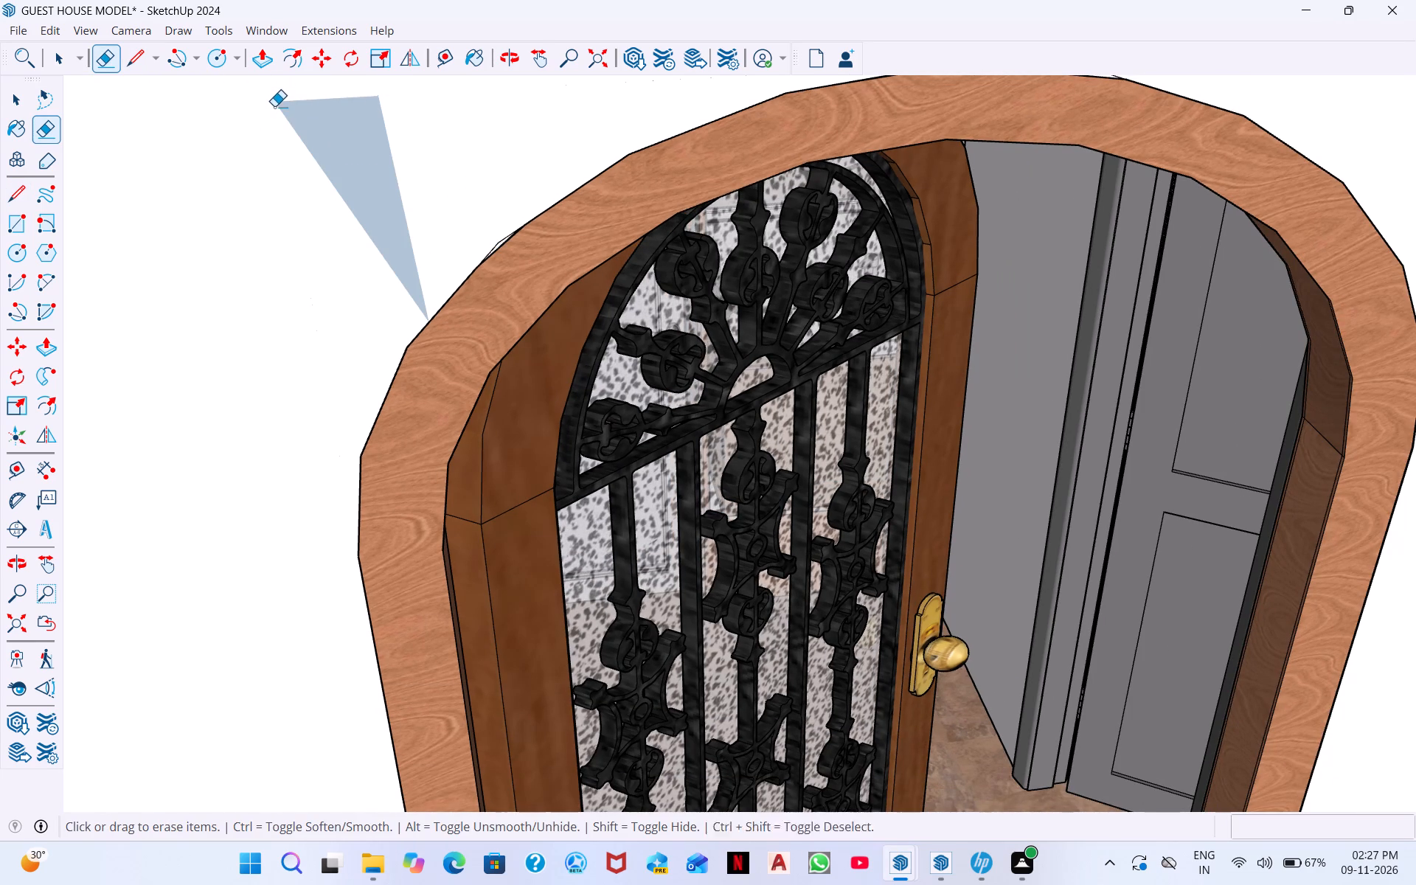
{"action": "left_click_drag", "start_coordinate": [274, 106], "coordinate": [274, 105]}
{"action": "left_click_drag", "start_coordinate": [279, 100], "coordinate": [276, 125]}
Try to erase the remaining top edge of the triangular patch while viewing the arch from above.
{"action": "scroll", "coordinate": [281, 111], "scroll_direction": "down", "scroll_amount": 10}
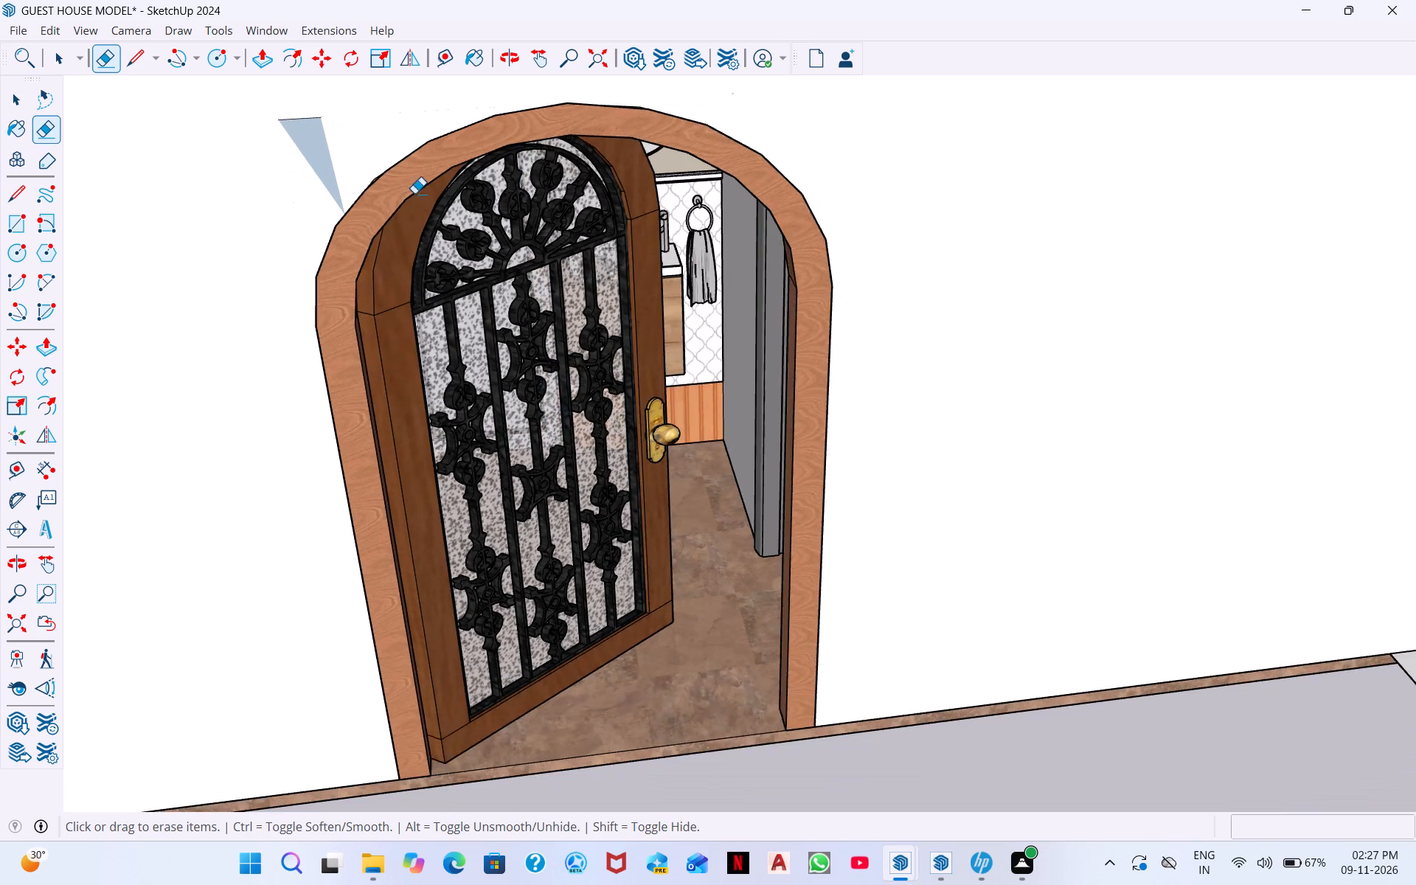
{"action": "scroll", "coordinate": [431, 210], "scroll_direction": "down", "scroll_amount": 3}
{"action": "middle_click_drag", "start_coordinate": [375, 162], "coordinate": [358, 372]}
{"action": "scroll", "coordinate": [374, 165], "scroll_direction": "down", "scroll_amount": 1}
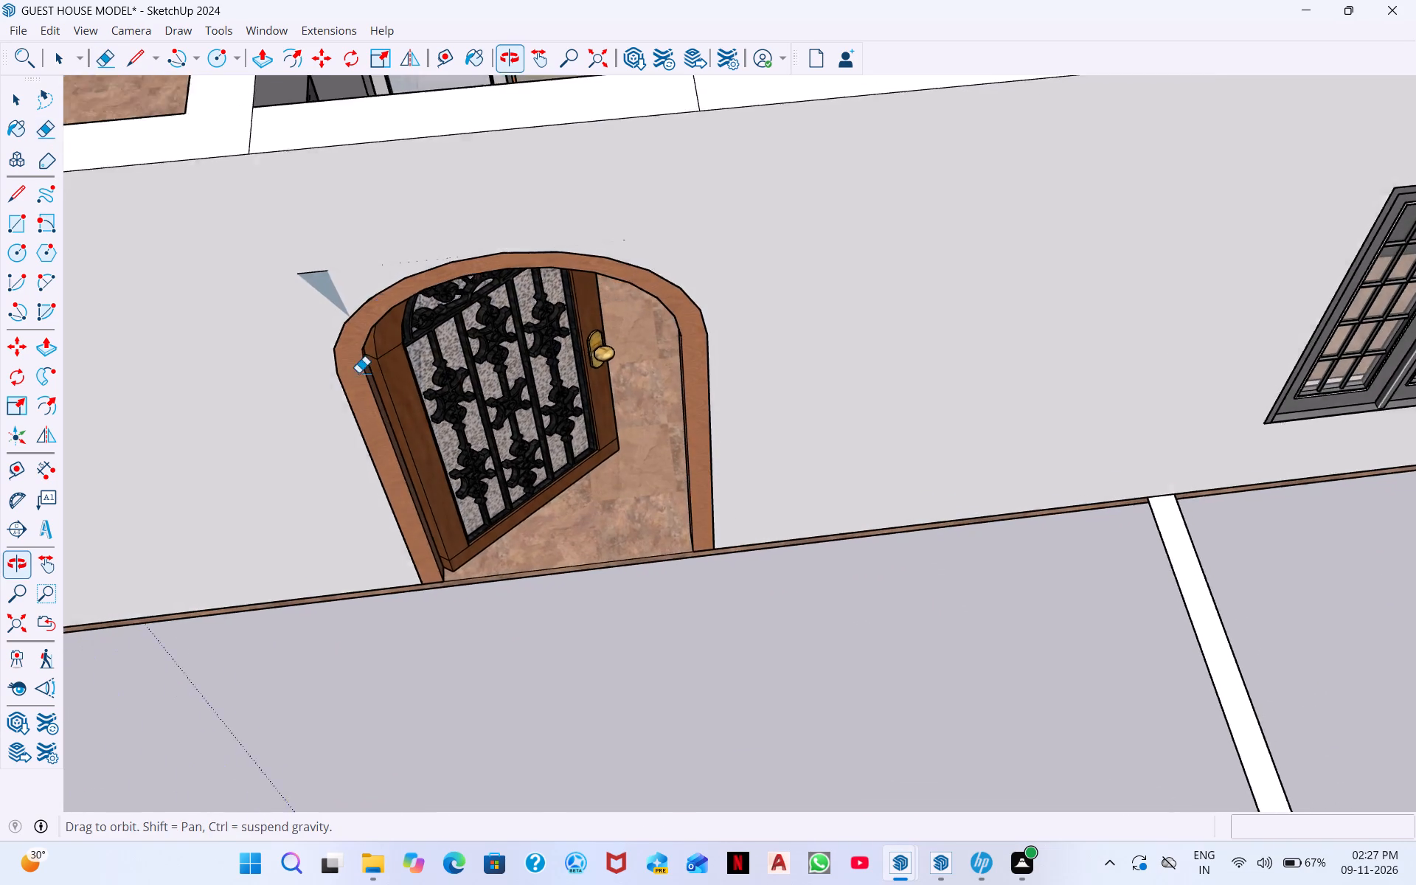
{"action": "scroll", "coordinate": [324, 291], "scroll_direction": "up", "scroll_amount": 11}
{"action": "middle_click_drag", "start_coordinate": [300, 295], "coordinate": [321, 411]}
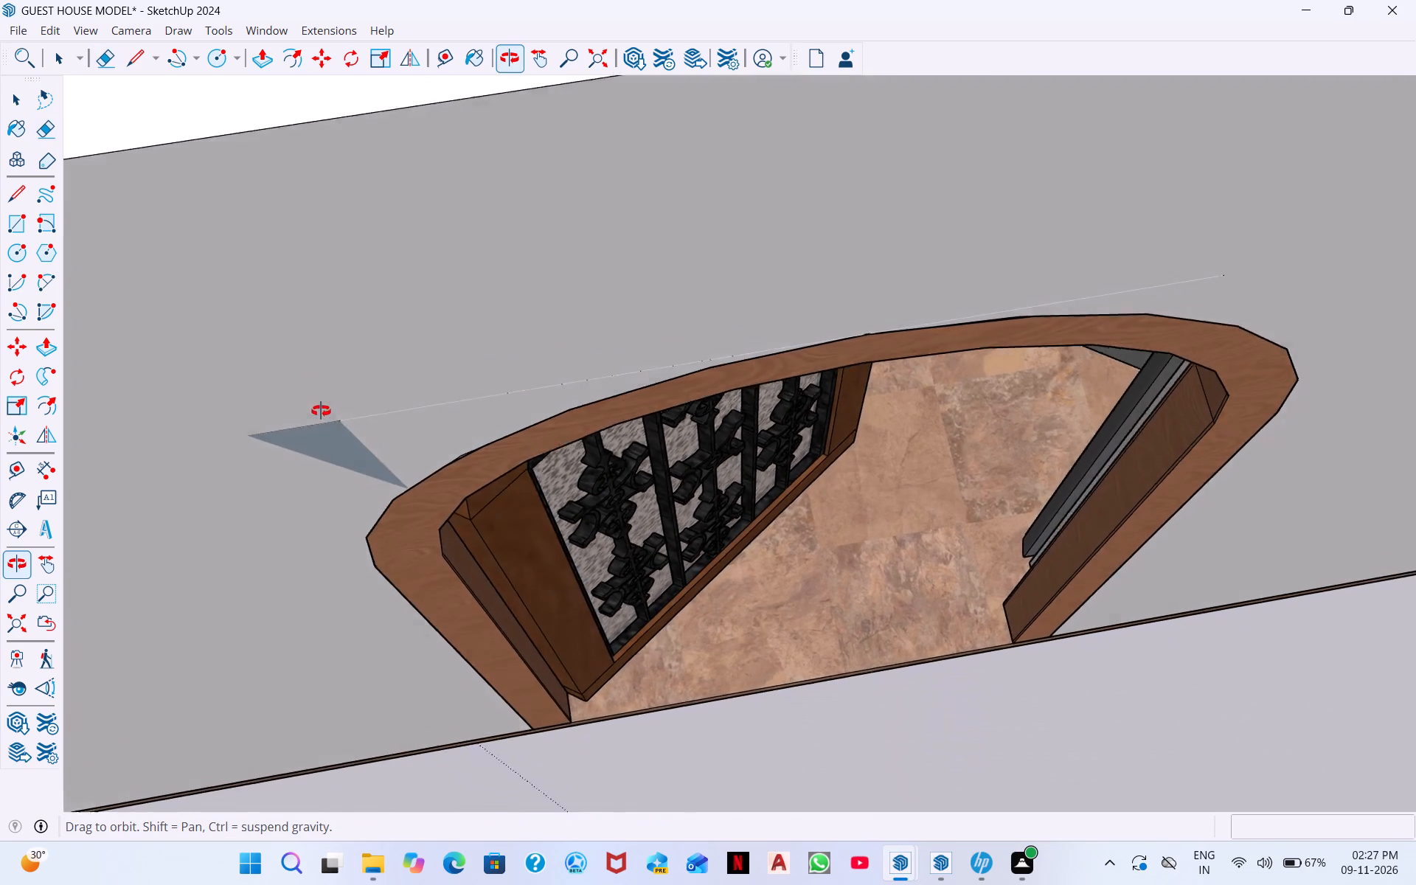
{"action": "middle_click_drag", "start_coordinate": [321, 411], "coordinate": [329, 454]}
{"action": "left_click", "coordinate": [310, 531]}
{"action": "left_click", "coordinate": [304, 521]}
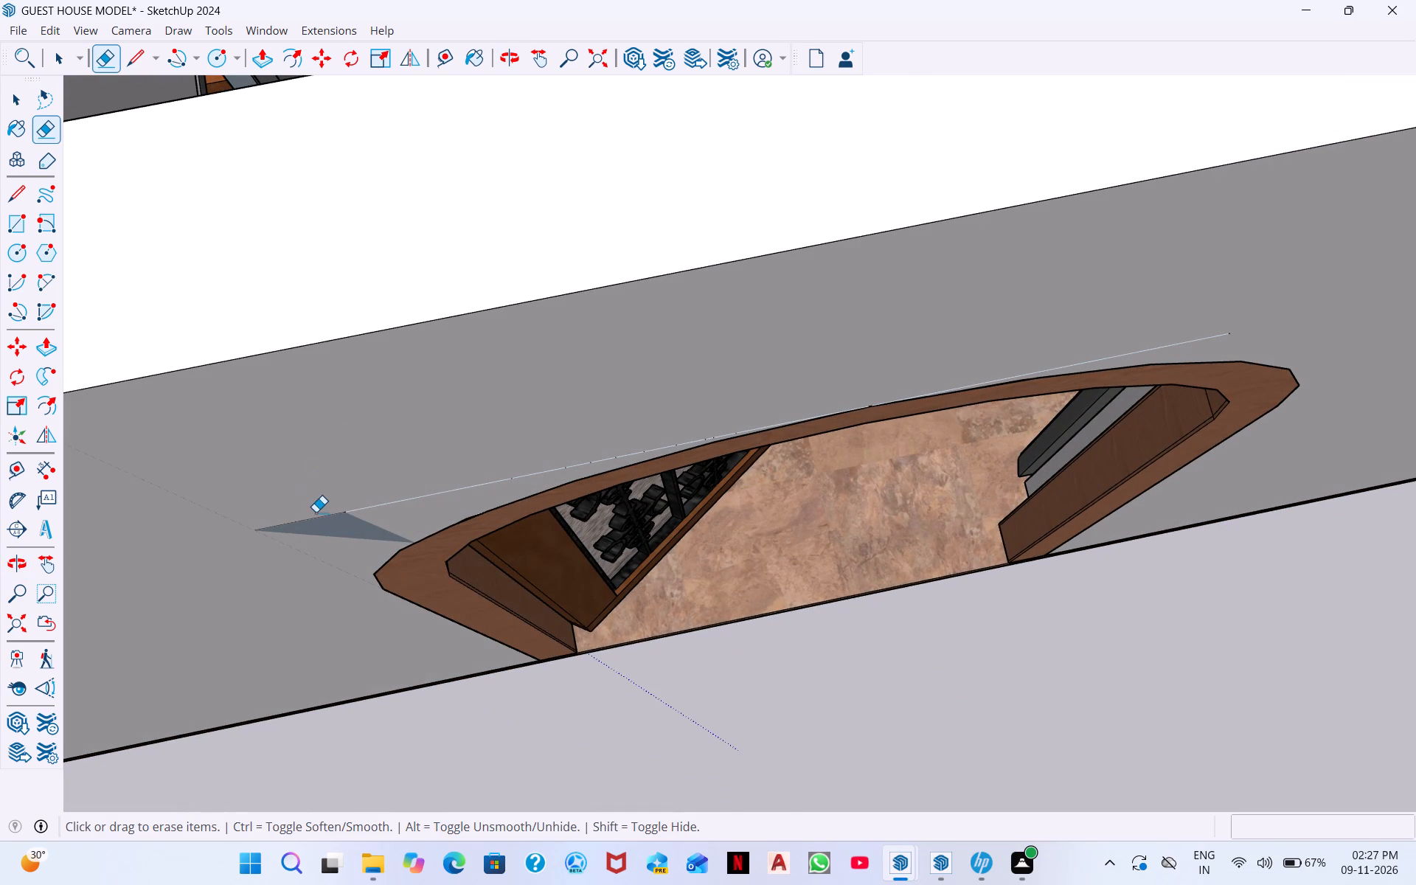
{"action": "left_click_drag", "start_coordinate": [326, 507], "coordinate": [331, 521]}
Erase the faint leftover edge fragments on the wall between the triangular patch and the arch crown.
{"action": "middle_click_drag", "start_coordinate": [356, 506], "coordinate": [375, 333]}
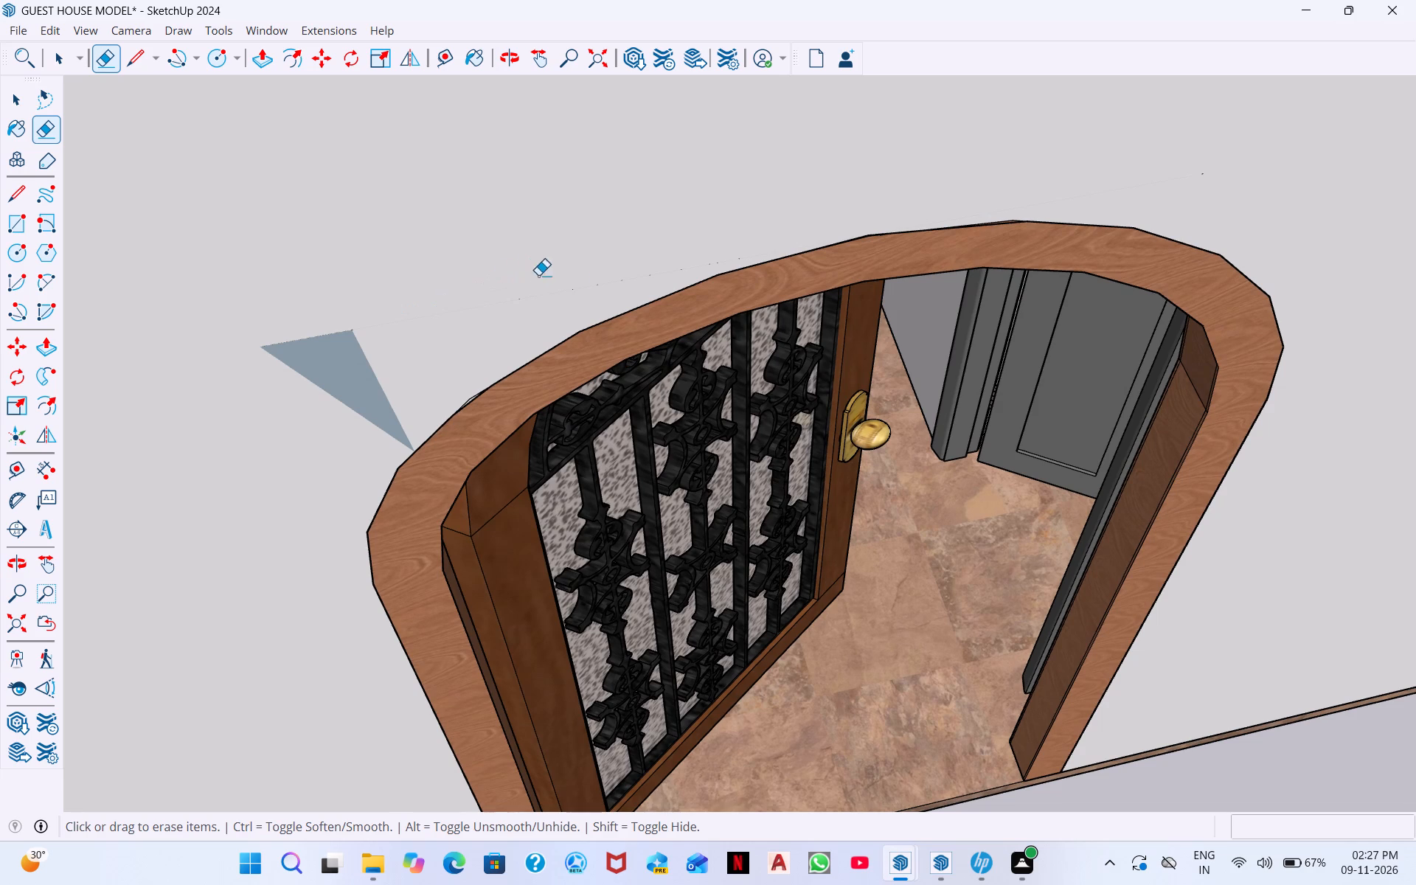
{"action": "left_click_drag", "start_coordinate": [612, 286], "coordinate": [608, 283]}
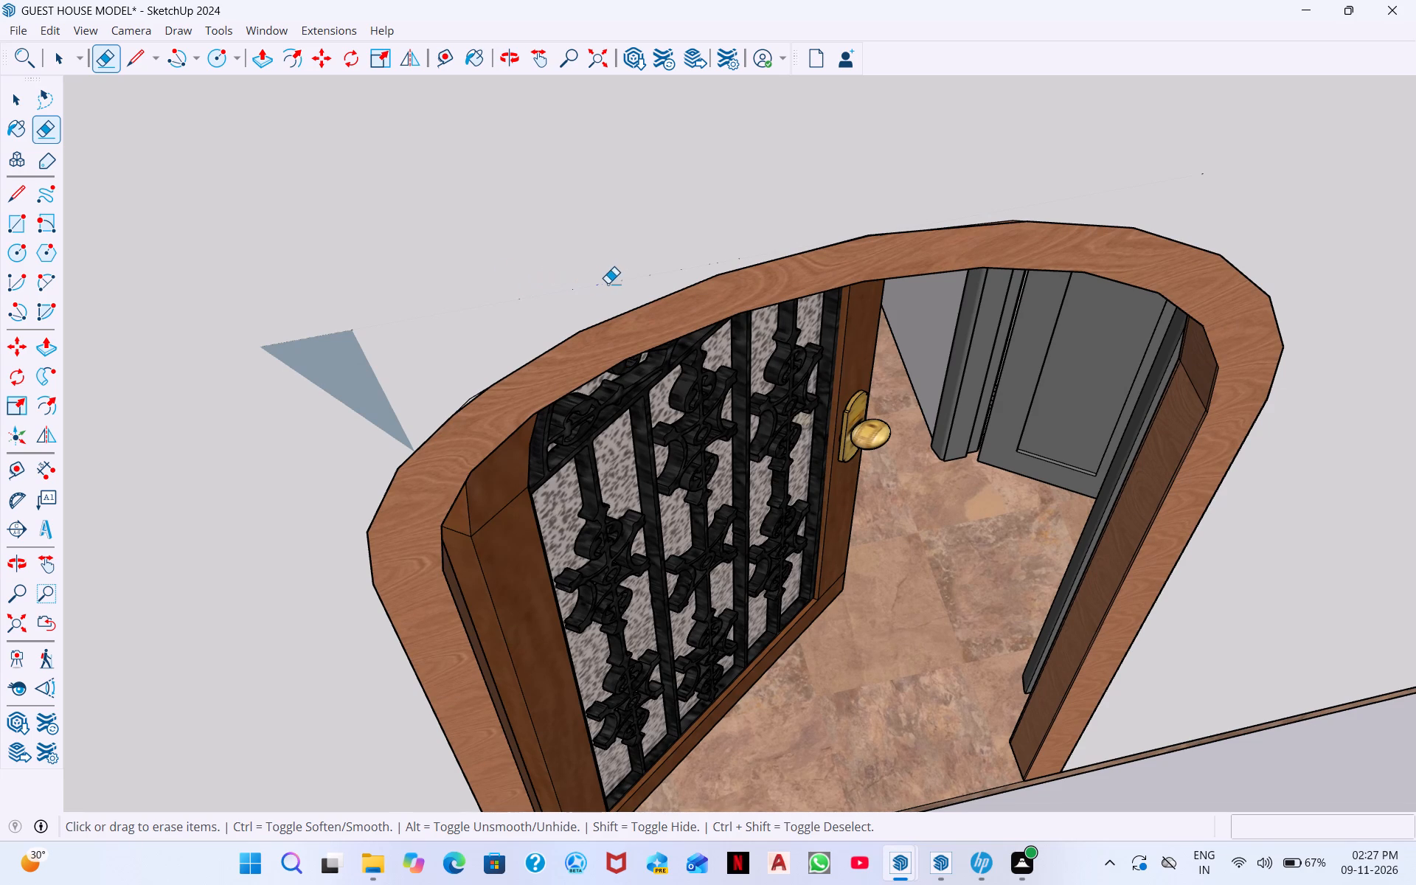
{"action": "left_click_drag", "start_coordinate": [608, 283], "coordinate": [561, 293]}
{"action": "scroll", "coordinate": [535, 286], "scroll_direction": "up", "scroll_amount": 17}
{"action": "left_click_drag", "start_coordinate": [448, 312], "coordinate": [860, 257]}
{"action": "left_click_drag", "start_coordinate": [698, 266], "coordinate": [754, 268]}
{"action": "double_click", "coordinate": [755, 264]}
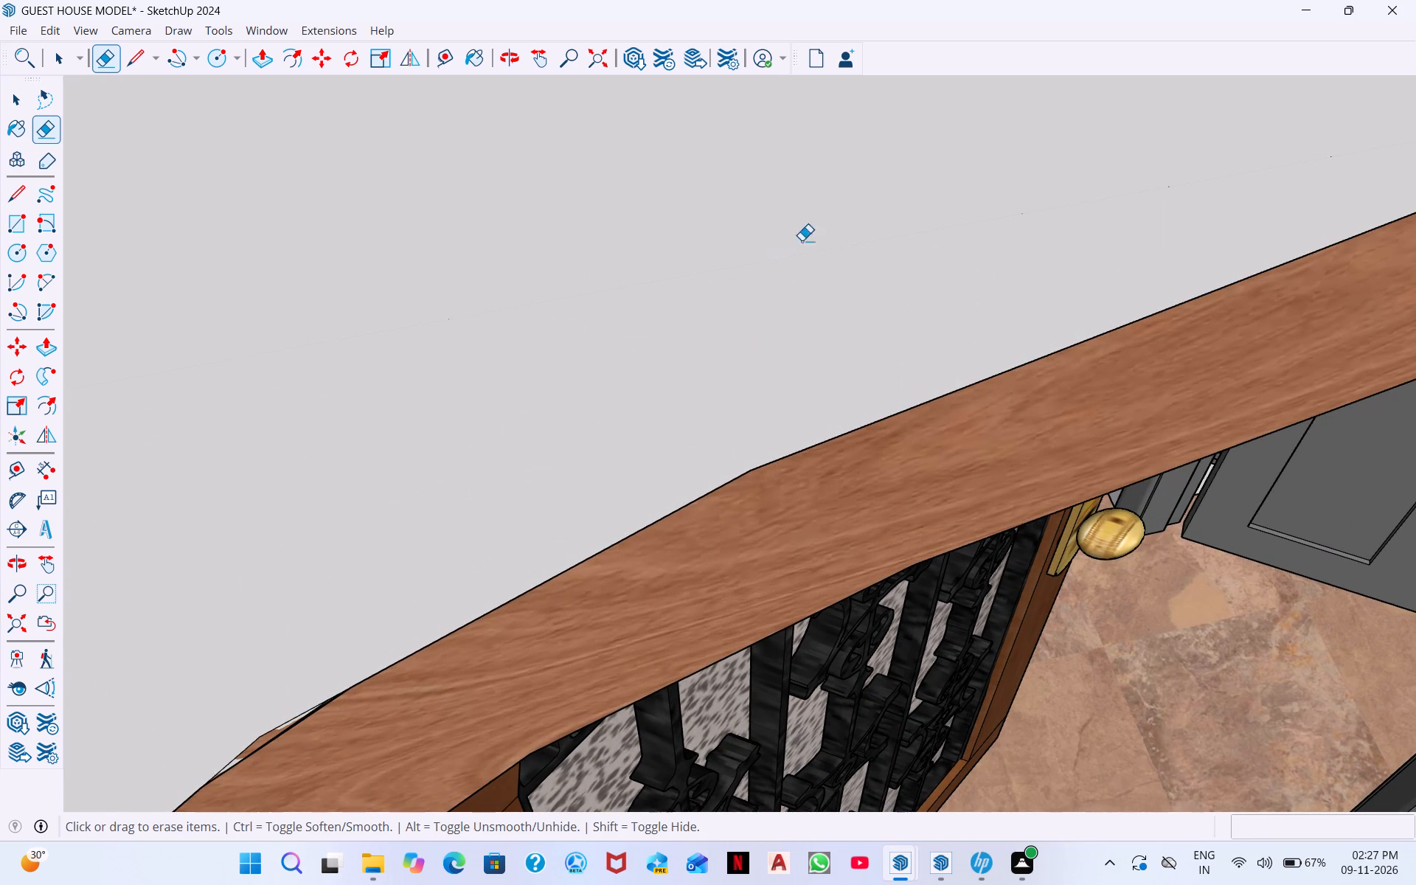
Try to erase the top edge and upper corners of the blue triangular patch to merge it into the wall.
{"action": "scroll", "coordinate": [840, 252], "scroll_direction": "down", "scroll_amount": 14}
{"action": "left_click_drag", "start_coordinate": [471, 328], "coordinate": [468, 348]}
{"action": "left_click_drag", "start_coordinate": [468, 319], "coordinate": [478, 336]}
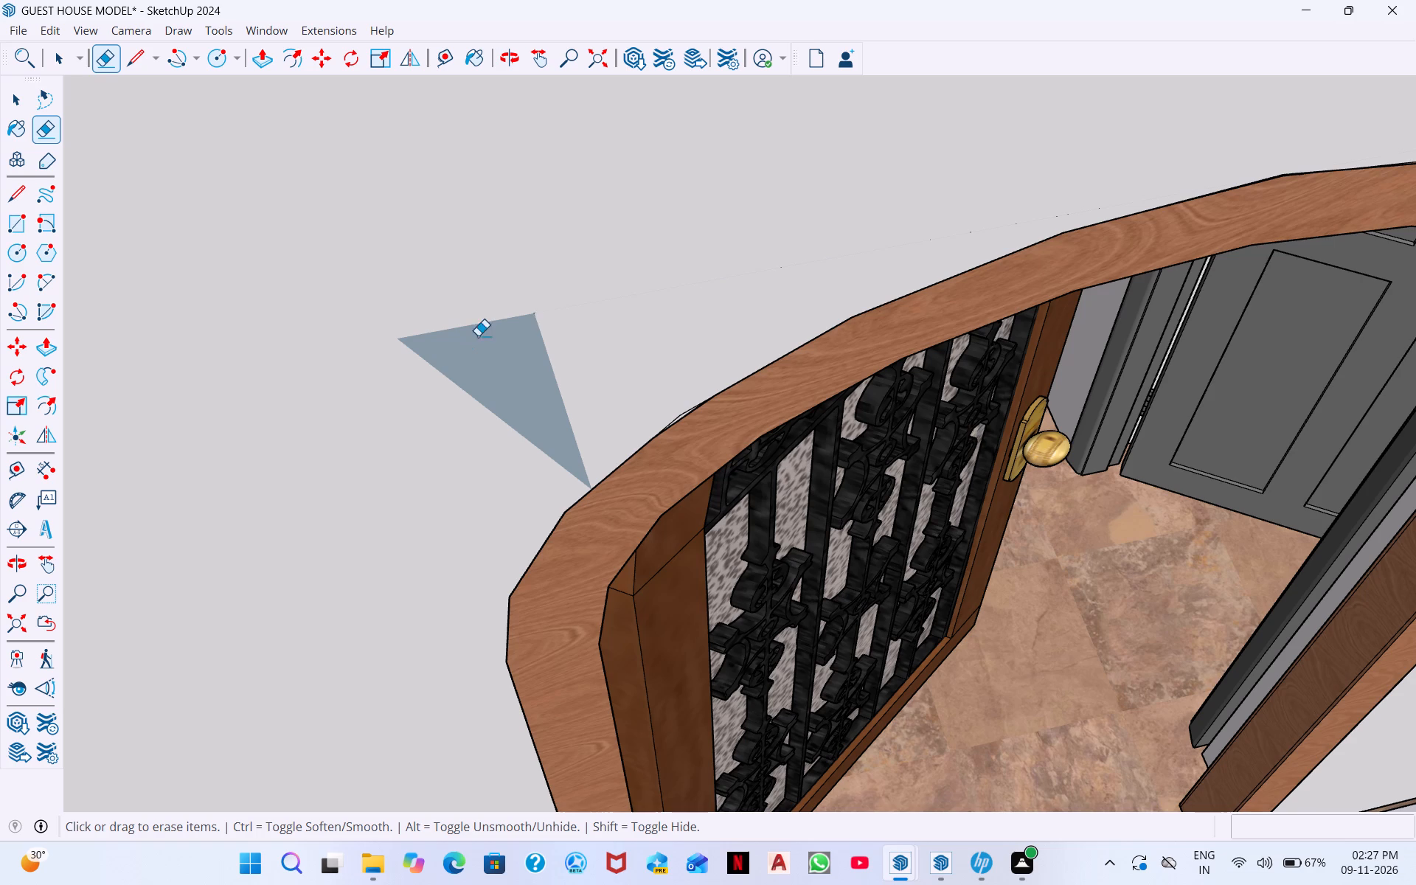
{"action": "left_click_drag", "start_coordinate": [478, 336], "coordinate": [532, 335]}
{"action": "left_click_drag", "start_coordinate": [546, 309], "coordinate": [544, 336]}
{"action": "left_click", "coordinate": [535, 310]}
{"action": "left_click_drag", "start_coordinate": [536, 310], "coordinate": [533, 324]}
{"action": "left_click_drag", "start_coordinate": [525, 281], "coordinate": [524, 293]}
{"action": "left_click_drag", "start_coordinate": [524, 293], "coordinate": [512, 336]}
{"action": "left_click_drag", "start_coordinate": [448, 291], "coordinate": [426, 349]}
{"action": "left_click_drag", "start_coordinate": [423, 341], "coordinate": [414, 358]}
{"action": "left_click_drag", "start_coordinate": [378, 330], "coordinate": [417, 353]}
Examine the triangular patch and the wall thickness around the arched door from above.
{"action": "middle_click_drag", "start_coordinate": [434, 332], "coordinate": [479, 497]}
{"action": "scroll", "coordinate": [471, 452], "scroll_direction": "down", "scroll_amount": 2}
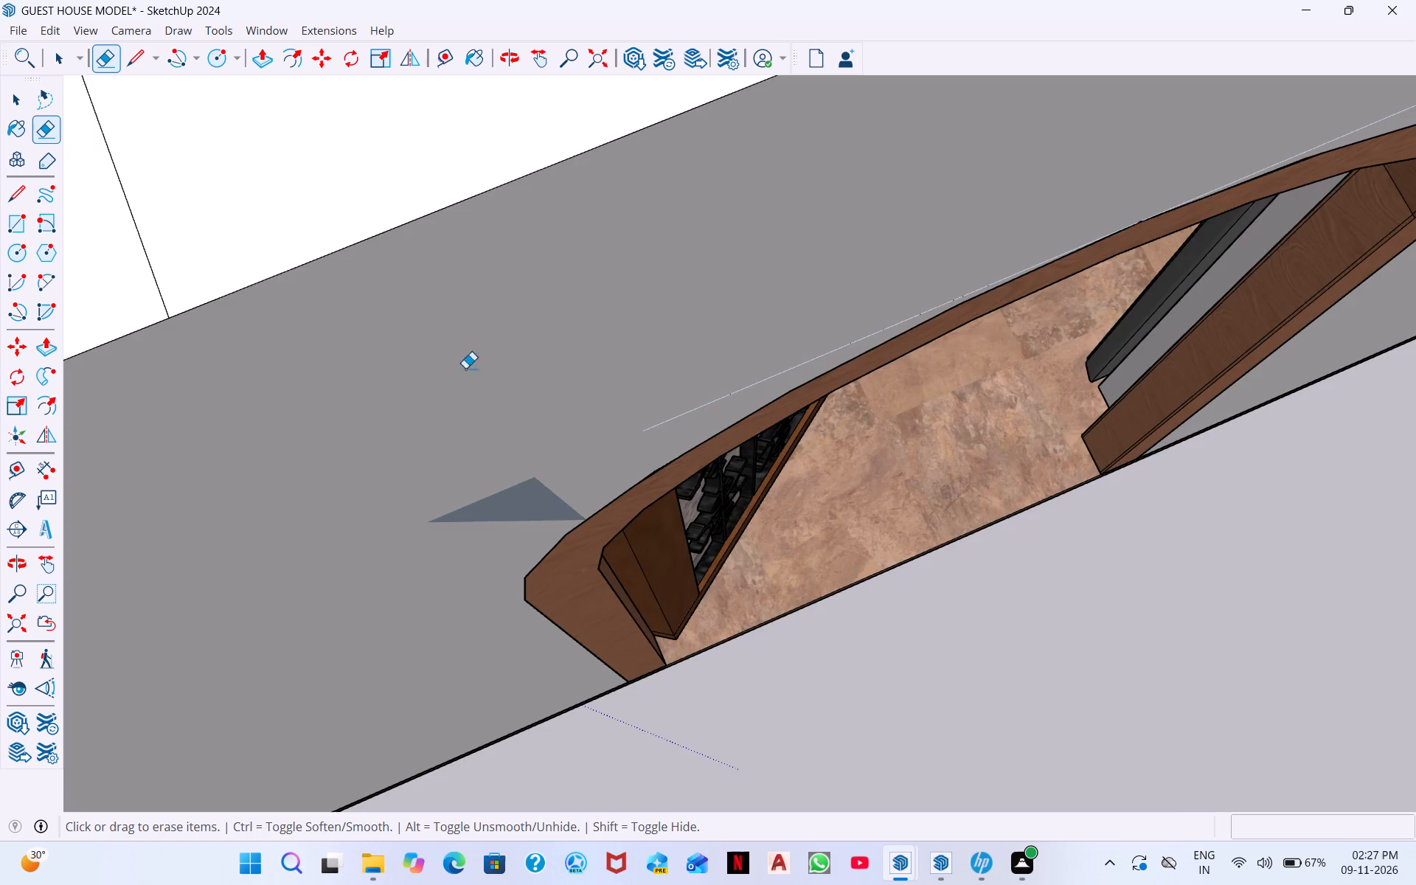
{"action": "scroll", "coordinate": [472, 385], "scroll_direction": "down", "scroll_amount": 1}
{"action": "middle_click_drag", "start_coordinate": [499, 465], "coordinate": [790, 542]}
{"action": "scroll", "coordinate": [718, 532], "scroll_direction": "down", "scroll_amount": 2}
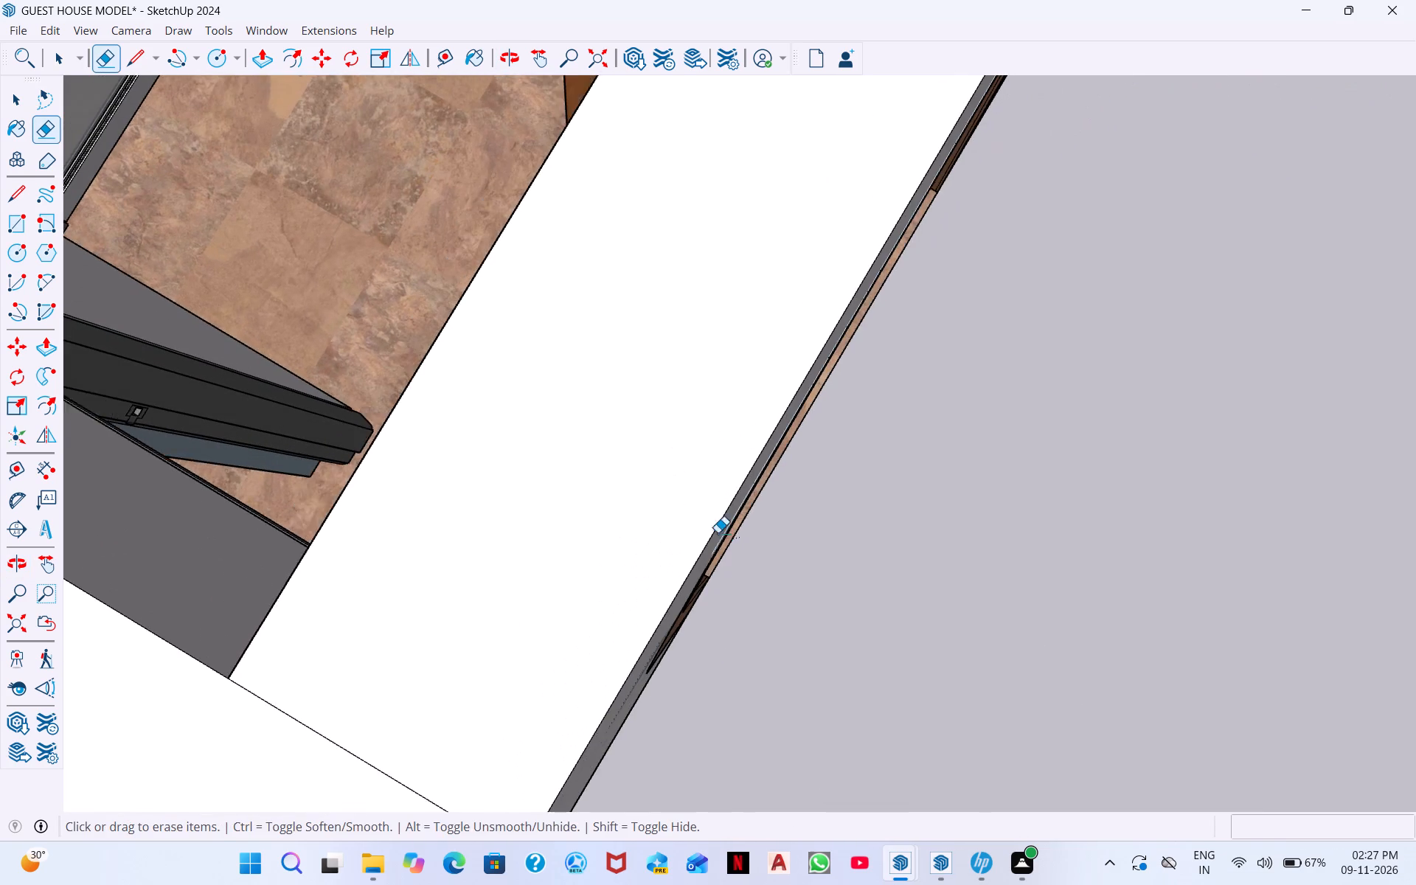
{"action": "scroll", "coordinate": [718, 532], "scroll_direction": "down", "scroll_amount": 4}
{"action": "left_click", "coordinate": [430, 653]}
{"action": "scroll", "coordinate": [592, 459], "scroll_direction": "down", "scroll_amount": 5}
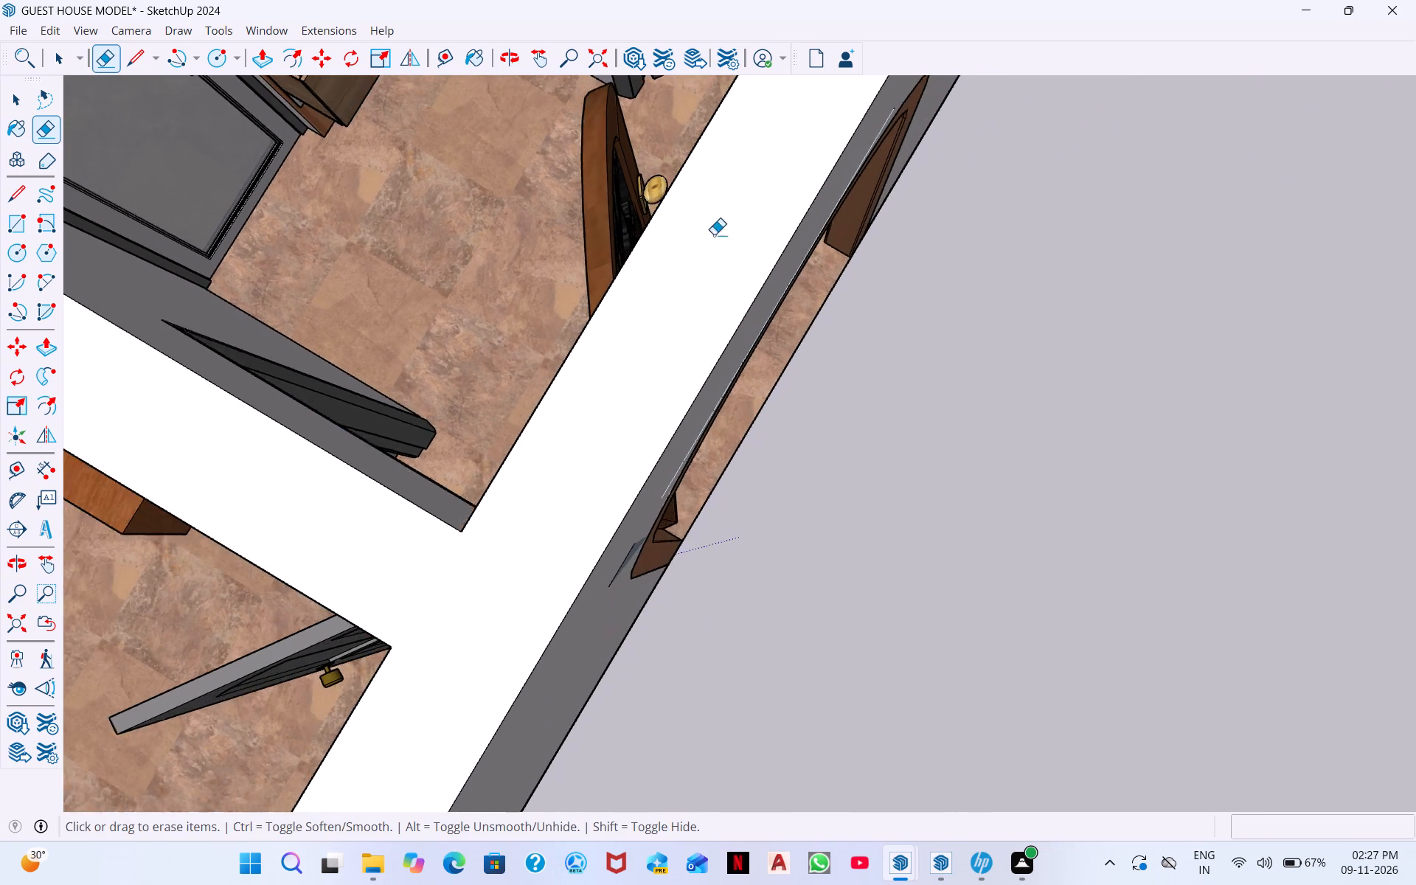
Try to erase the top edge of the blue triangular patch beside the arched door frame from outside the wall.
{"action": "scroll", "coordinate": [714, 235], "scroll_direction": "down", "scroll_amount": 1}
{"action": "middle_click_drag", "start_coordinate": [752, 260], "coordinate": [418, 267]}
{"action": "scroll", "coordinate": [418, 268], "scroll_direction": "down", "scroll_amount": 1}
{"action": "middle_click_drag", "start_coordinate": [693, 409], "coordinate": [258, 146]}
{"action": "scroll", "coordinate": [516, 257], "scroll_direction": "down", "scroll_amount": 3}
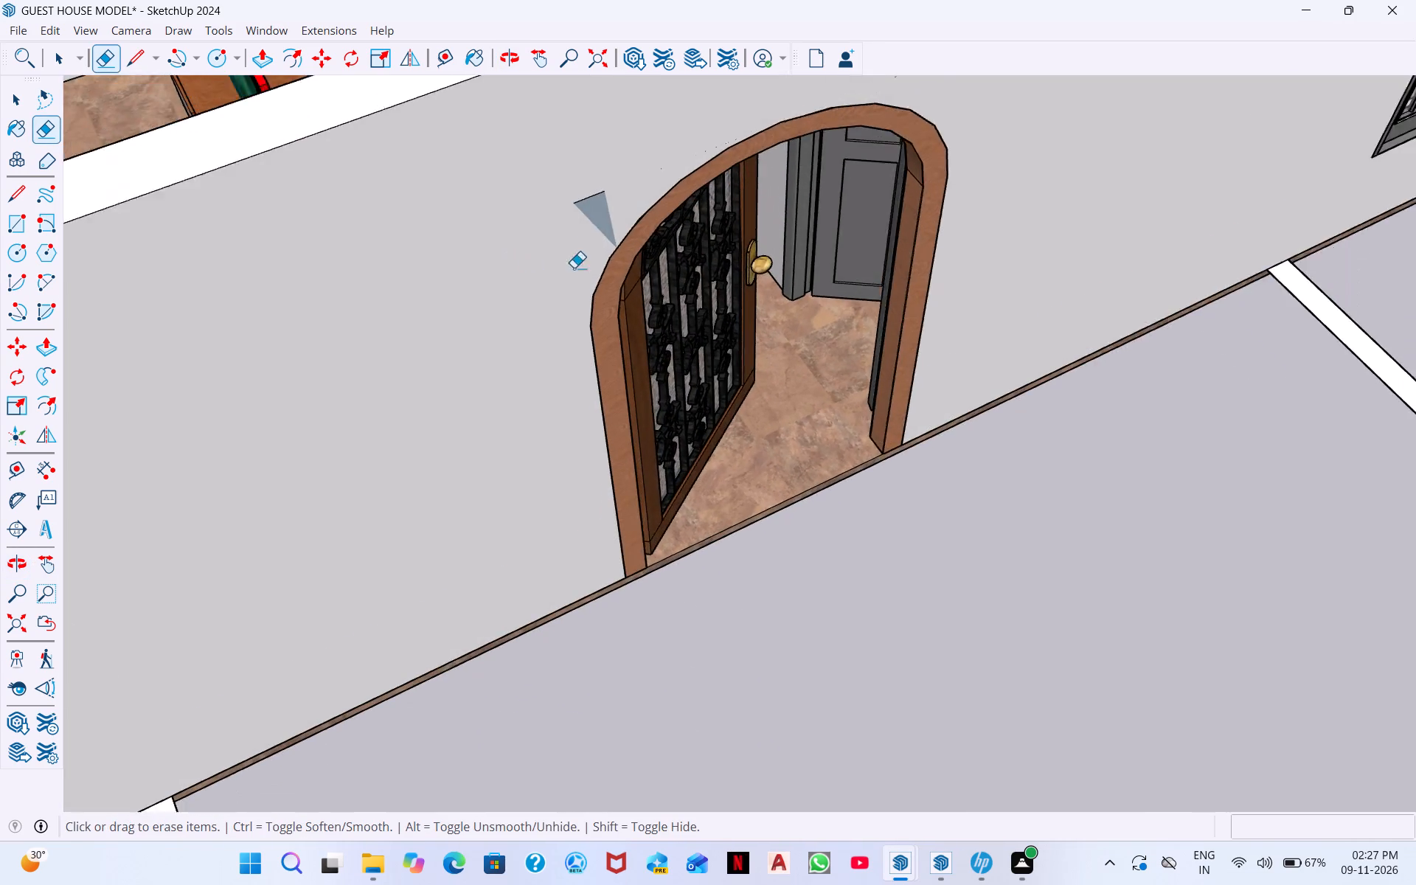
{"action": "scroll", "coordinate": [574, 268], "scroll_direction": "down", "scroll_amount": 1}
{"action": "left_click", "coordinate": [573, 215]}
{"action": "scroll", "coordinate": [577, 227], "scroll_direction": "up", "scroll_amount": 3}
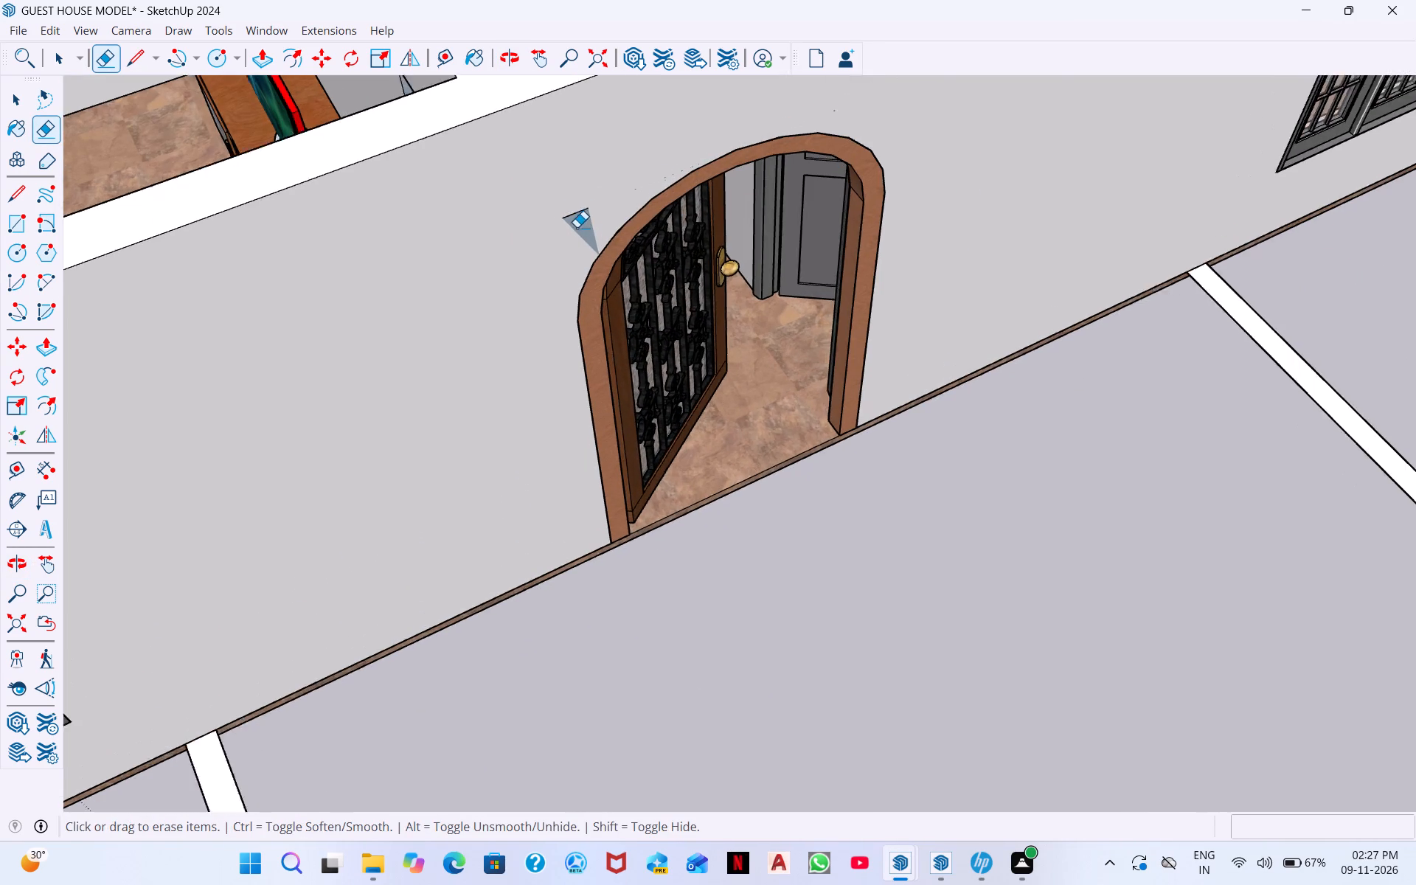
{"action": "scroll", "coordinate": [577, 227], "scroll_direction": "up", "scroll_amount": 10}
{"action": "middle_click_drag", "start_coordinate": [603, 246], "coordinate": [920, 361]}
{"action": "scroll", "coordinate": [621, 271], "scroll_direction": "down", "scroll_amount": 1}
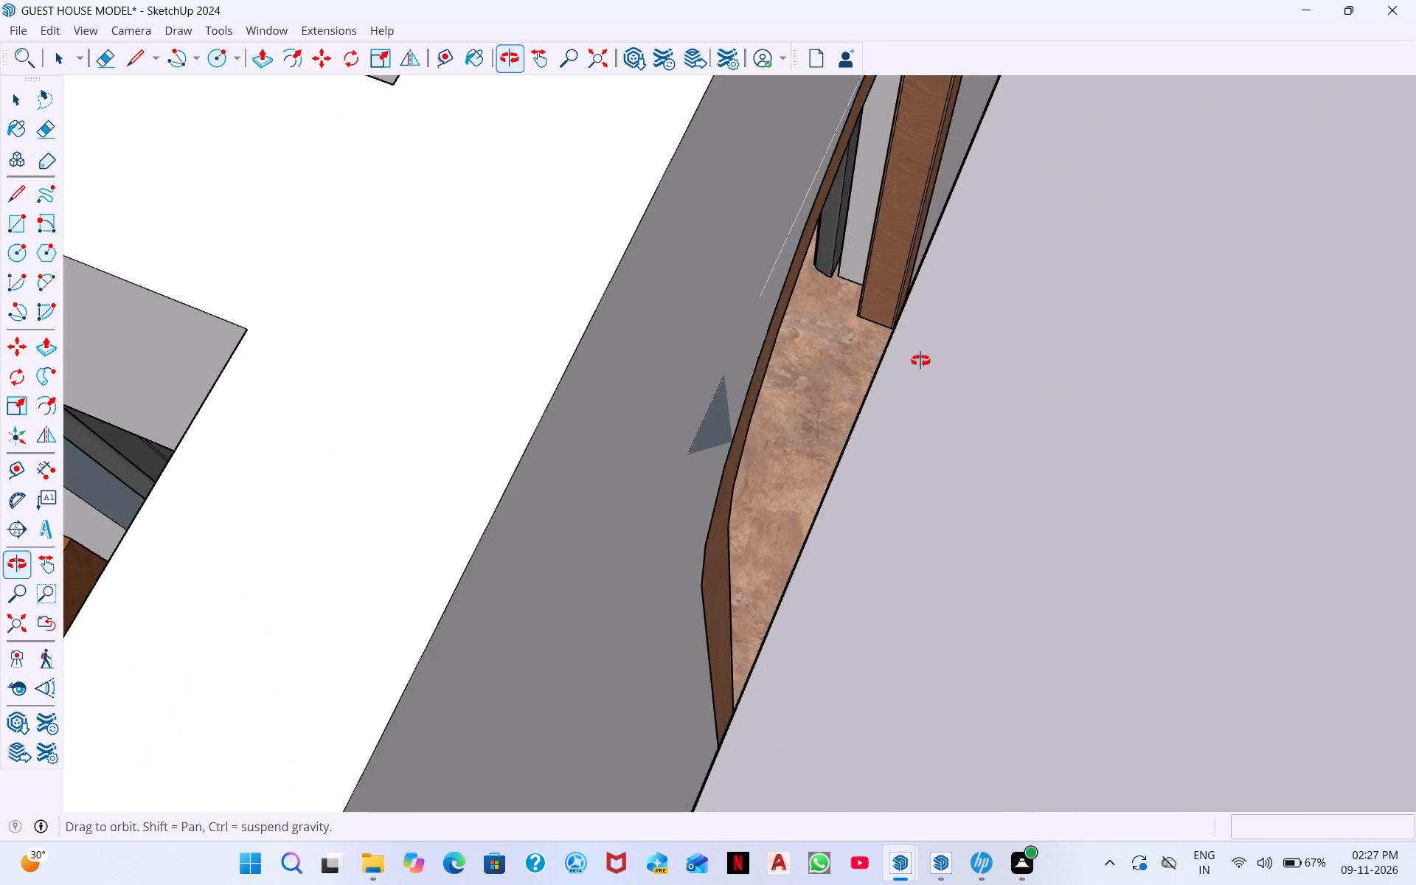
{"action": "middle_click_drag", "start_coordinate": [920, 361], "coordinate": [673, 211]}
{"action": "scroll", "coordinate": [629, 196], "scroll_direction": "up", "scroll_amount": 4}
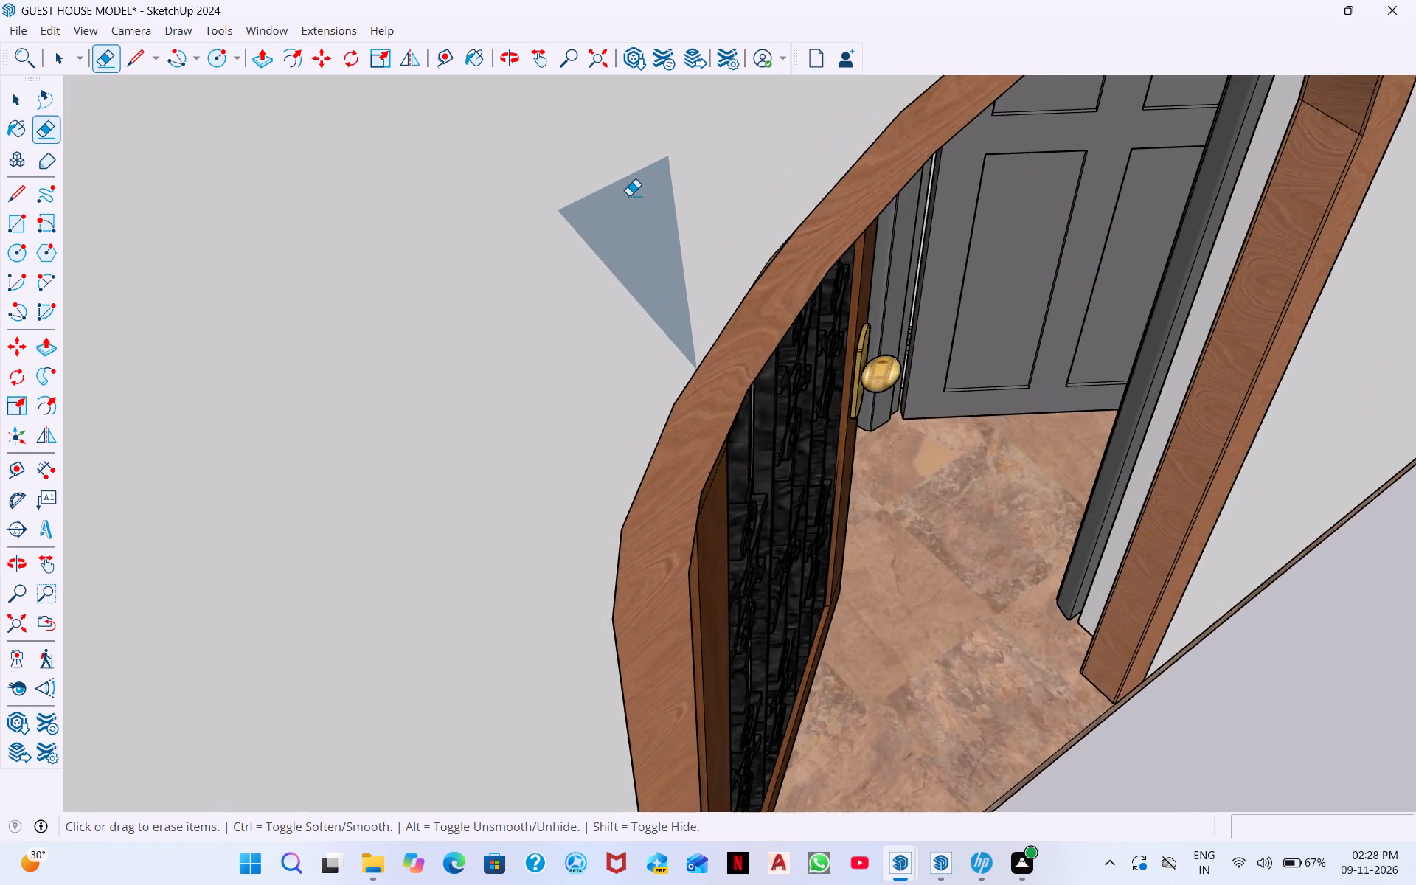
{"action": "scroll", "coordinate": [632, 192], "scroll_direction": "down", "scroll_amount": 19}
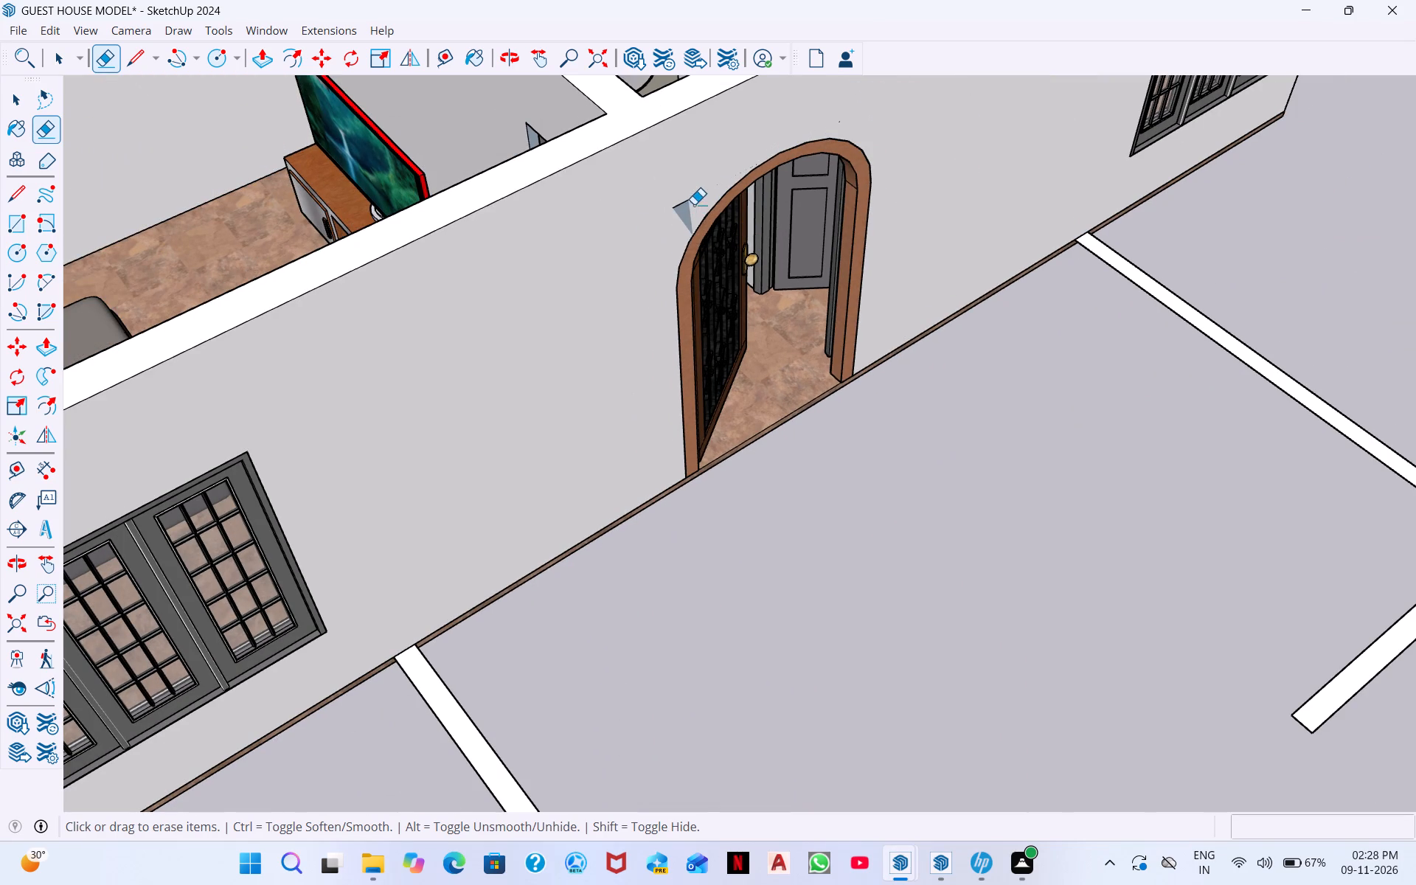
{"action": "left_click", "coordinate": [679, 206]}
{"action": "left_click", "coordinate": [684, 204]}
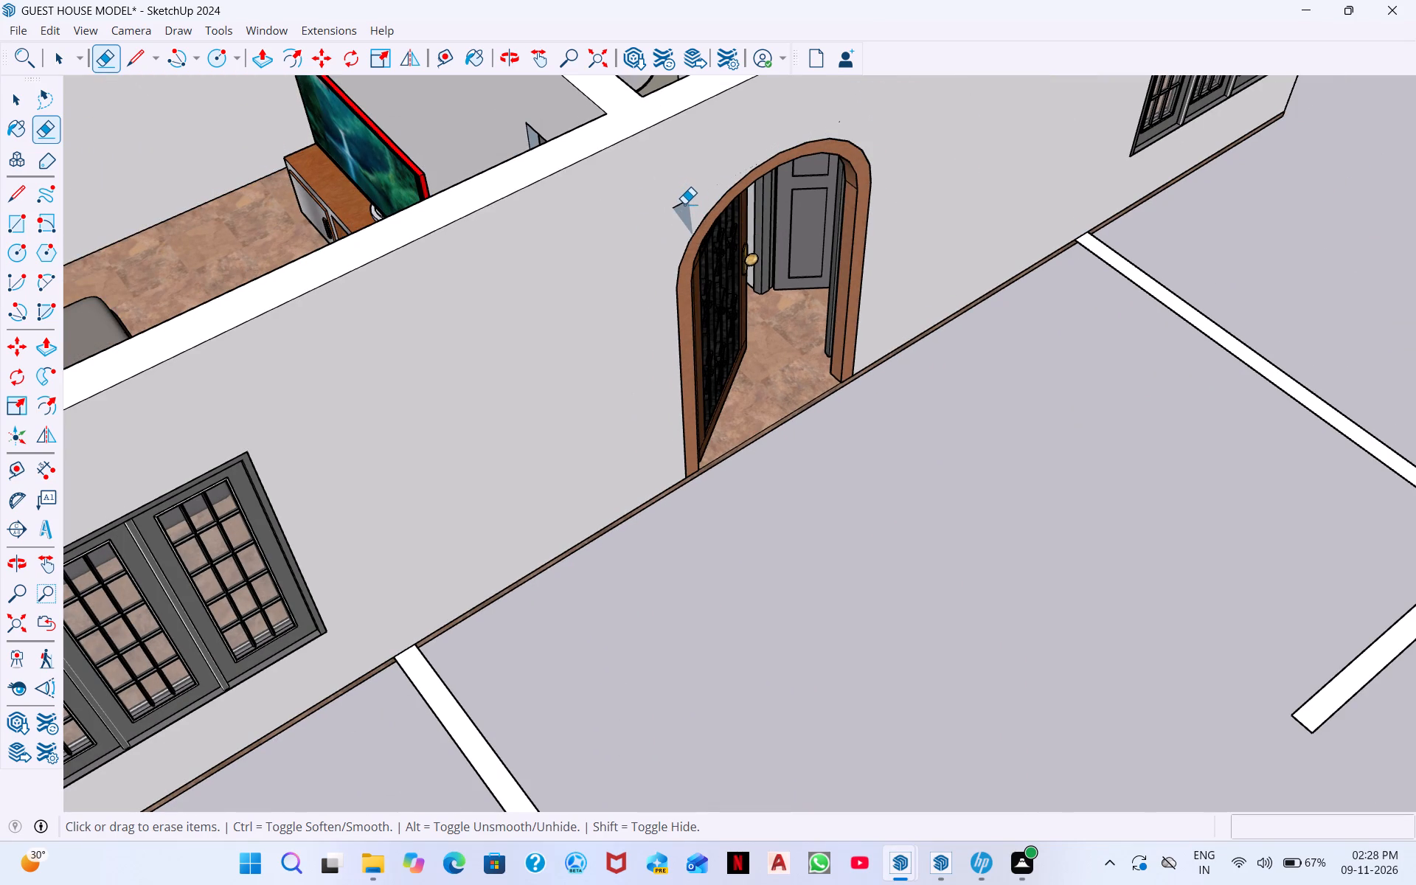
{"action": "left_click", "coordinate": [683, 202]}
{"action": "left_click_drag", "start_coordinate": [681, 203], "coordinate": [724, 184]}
Erase the tiny leftover edge fragment on the outer wall just above the arch crown.
{"action": "left_click_drag", "start_coordinate": [829, 122], "coordinate": [851, 112]}
{"action": "left_click_drag", "start_coordinate": [838, 126], "coordinate": [846, 123]}
{"action": "left_click", "coordinate": [841, 126]}
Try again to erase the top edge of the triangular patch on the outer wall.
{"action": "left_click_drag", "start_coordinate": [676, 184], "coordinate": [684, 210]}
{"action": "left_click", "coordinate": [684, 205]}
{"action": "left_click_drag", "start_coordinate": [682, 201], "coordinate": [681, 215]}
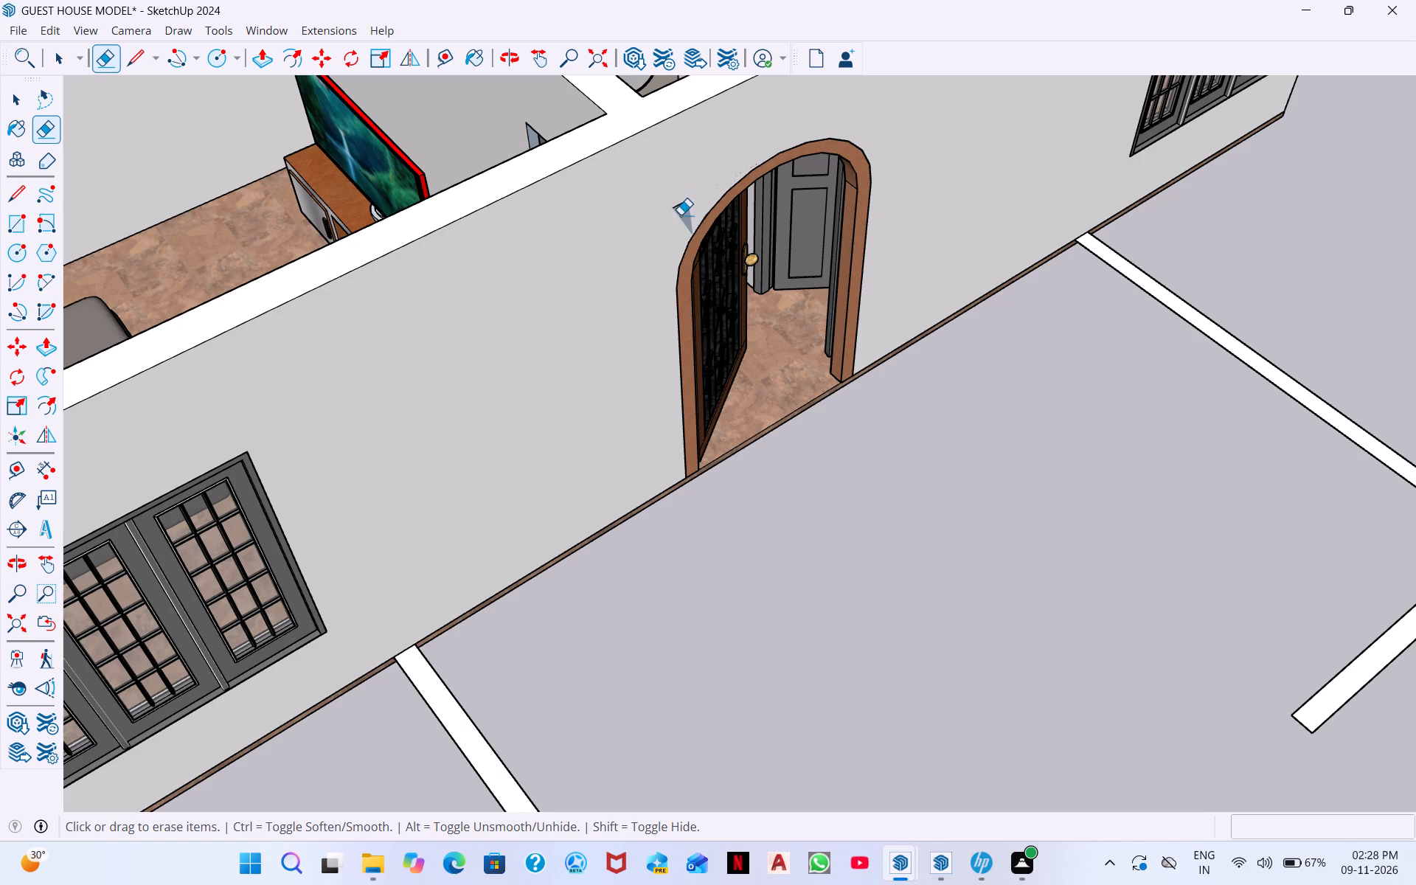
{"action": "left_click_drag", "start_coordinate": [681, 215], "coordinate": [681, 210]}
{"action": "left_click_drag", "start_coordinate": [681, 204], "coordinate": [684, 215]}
Erase the stray diagonal lines on the inner wall between the arched frame and the corner away from the blue patch.
{"action": "middle_click_drag", "start_coordinate": [597, 189], "coordinate": [1254, 212]}
{"action": "scroll", "coordinate": [1260, 210], "scroll_direction": "down", "scroll_amount": 1}
{"action": "middle_click_drag", "start_coordinate": [630, 230], "coordinate": [720, 218]}
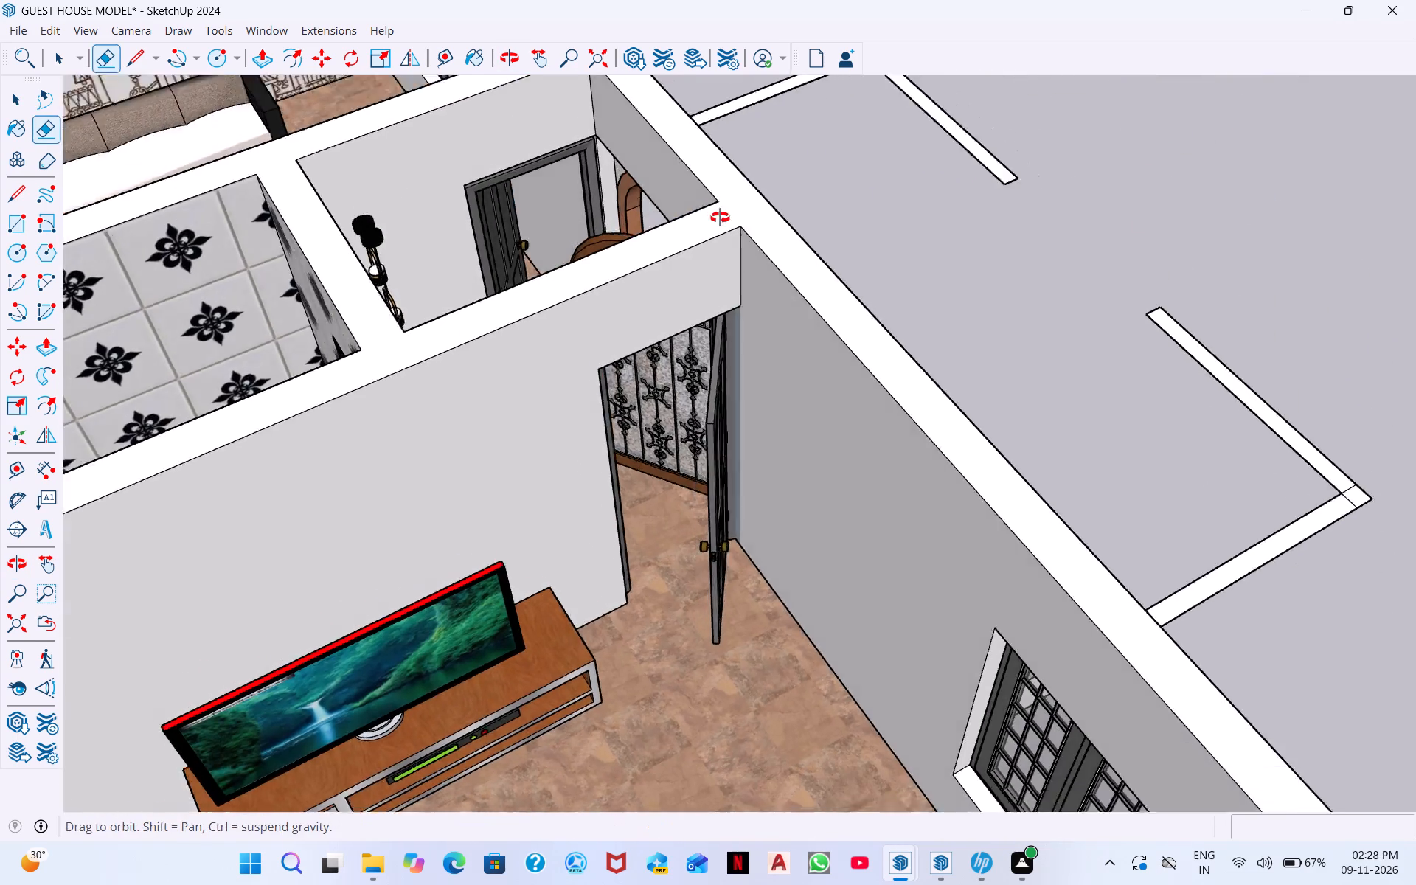
{"action": "middle_click_drag", "start_coordinate": [720, 218], "coordinate": [1047, 150]}
{"action": "scroll", "coordinate": [540, 260], "scroll_direction": "up", "scroll_amount": 10}
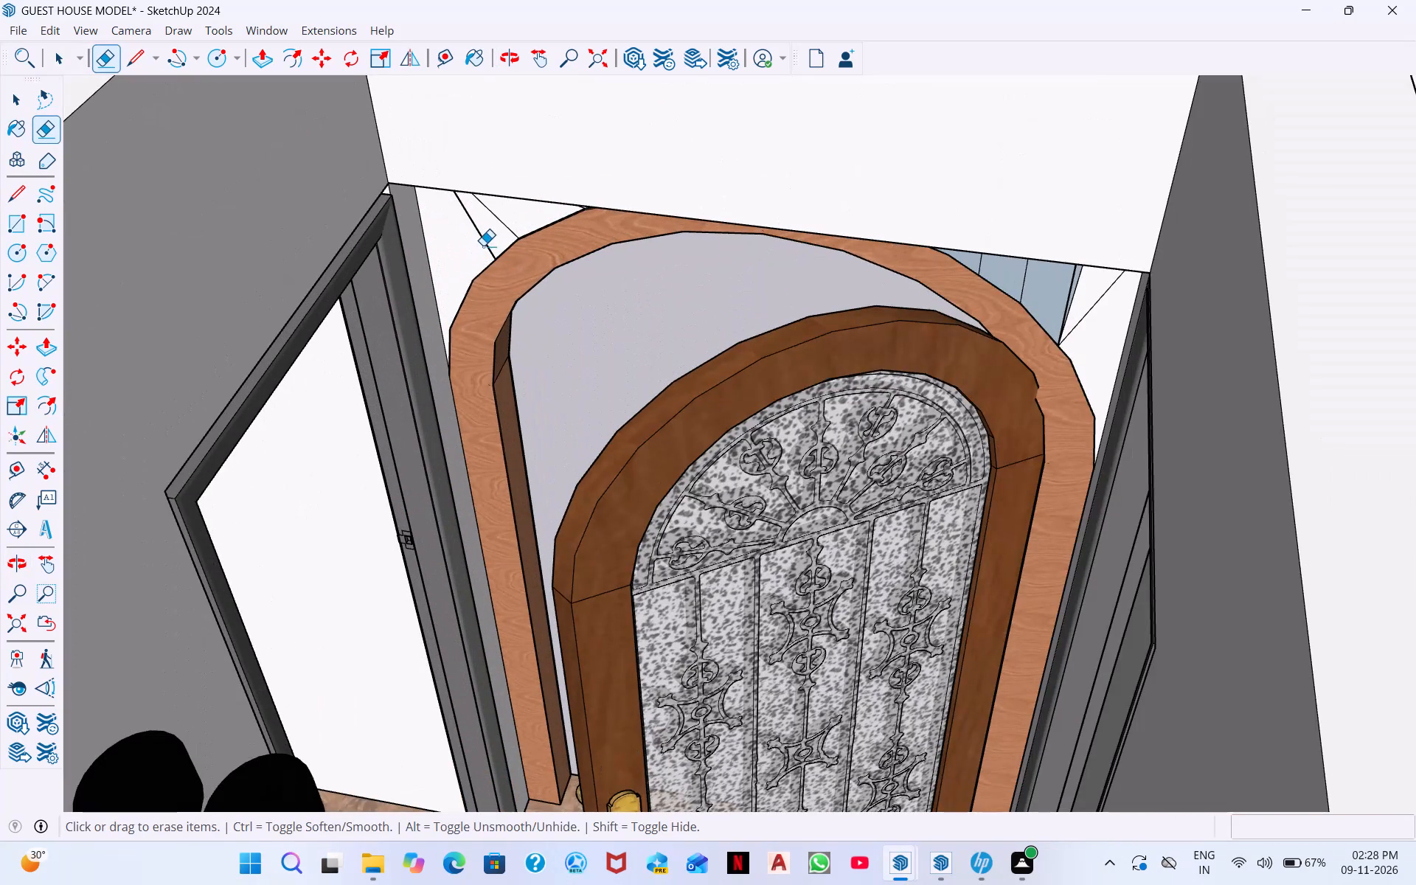
{"action": "left_click_drag", "start_coordinate": [490, 237], "coordinate": [483, 249]}
{"action": "left_click_drag", "start_coordinate": [505, 221], "coordinate": [490, 249]}
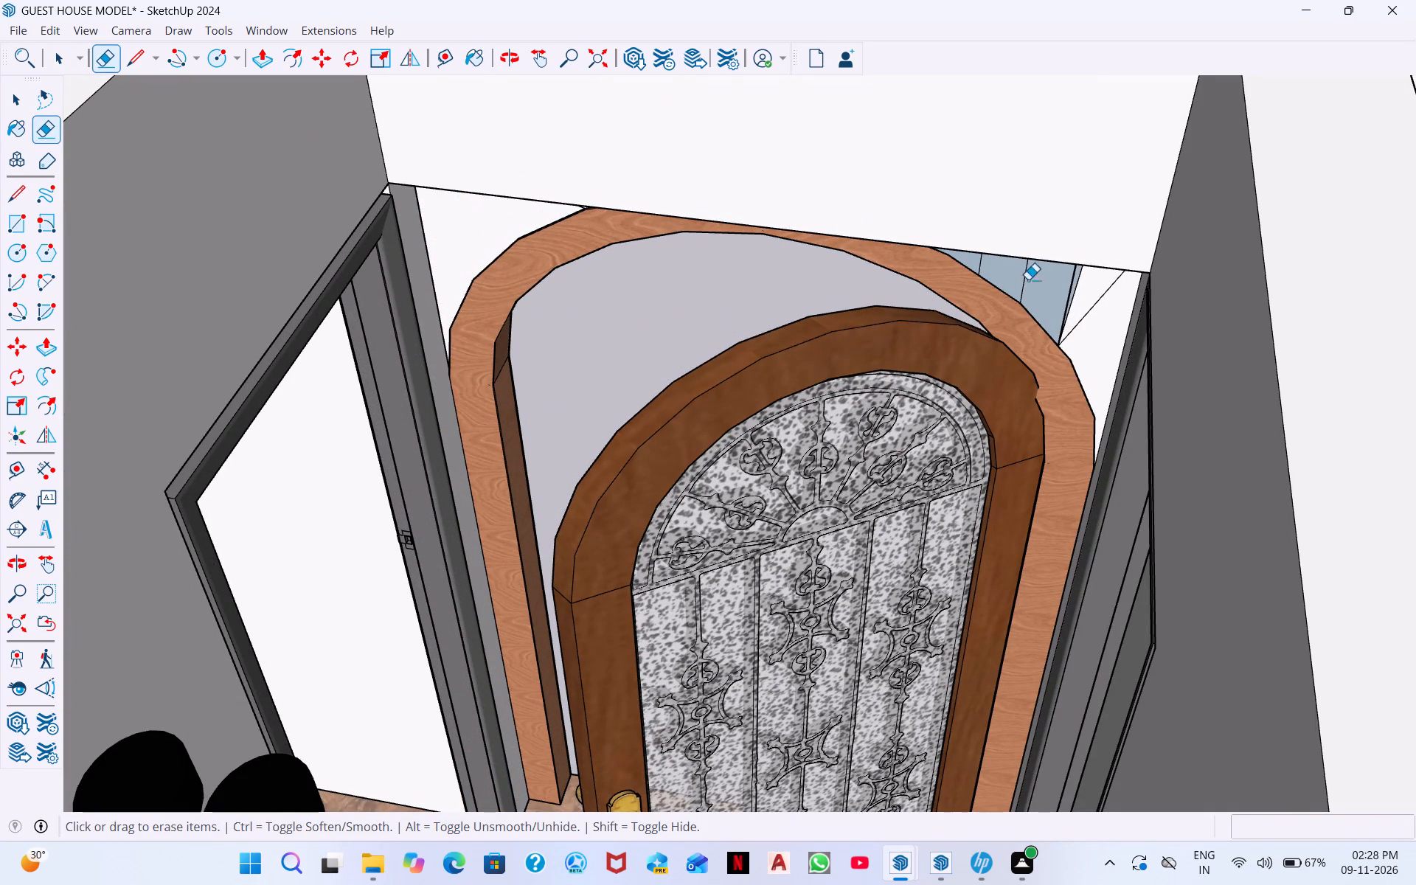
{"action": "middle_click_drag", "start_coordinate": [1032, 275], "coordinate": [980, 184]}
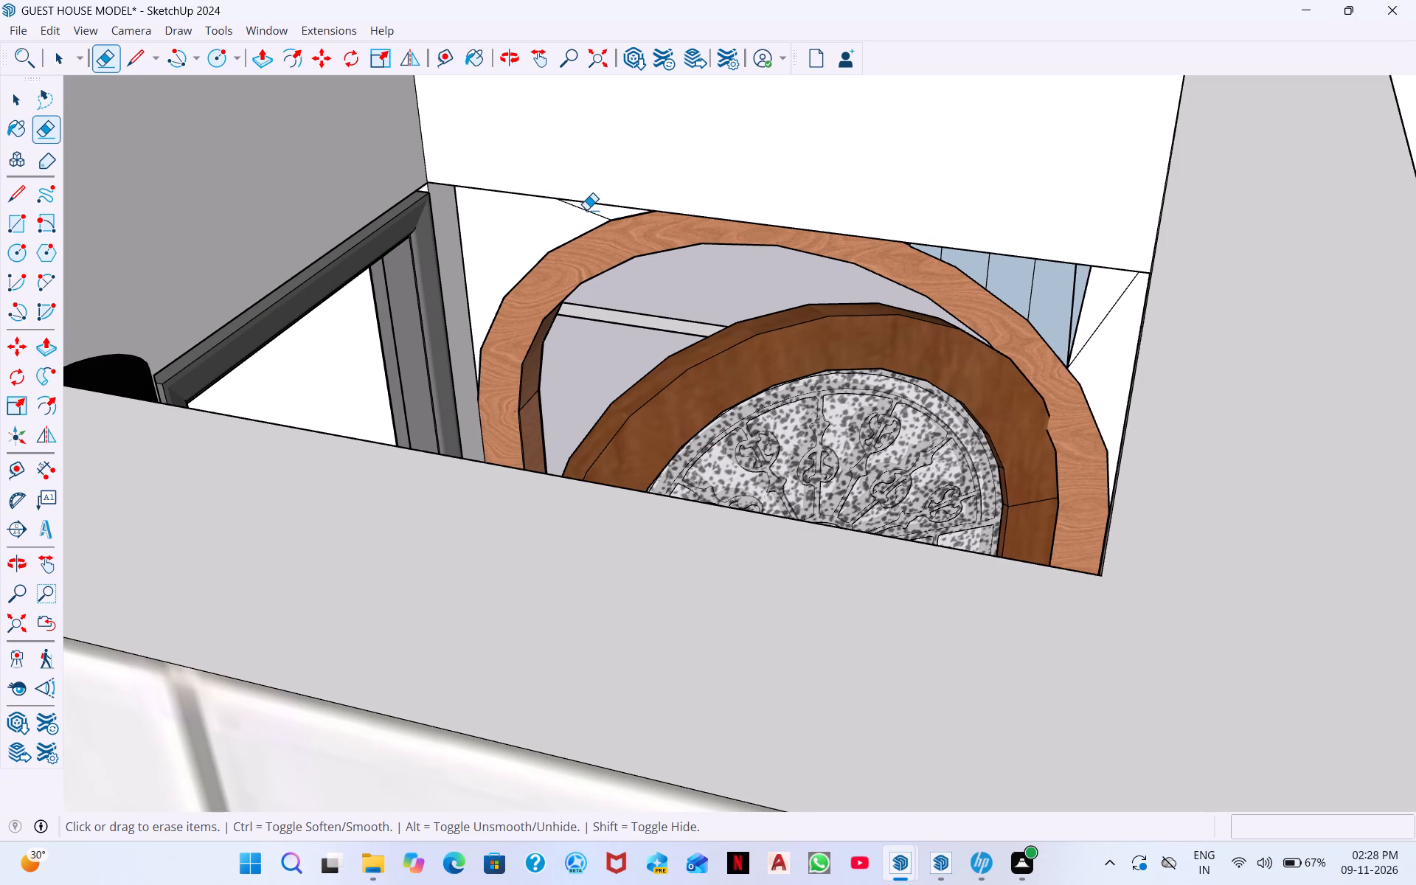
{"action": "left_click_drag", "start_coordinate": [586, 209], "coordinate": [581, 220]}
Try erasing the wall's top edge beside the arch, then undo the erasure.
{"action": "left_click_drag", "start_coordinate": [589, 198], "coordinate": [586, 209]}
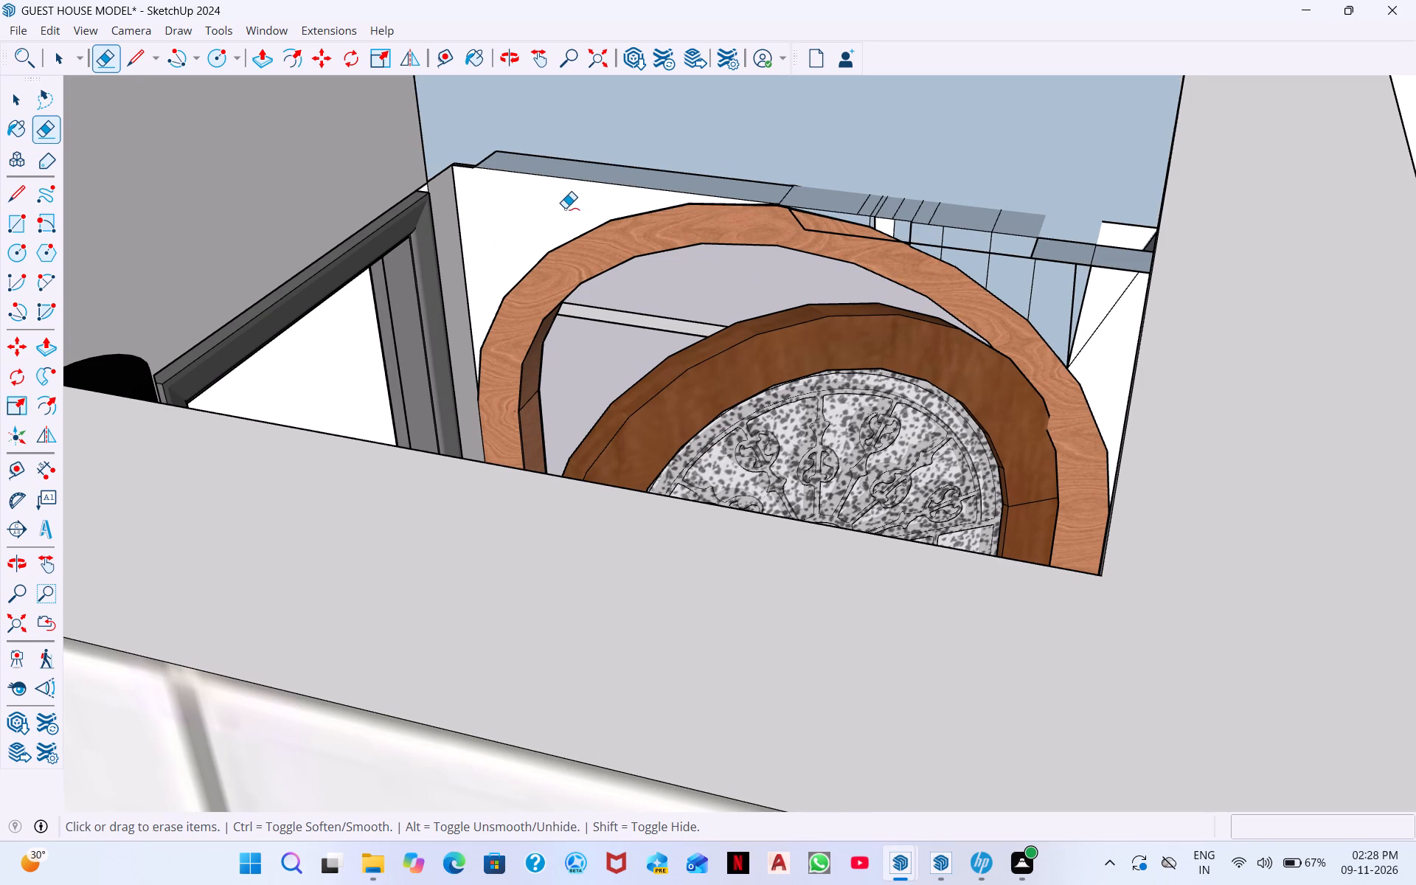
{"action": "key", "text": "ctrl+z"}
Hide the wall's top edge segments above the arched frame, from the far corner to the start of the blue patch.
{"action": "left_click", "coordinate": [549, 198], "text": "shift"}
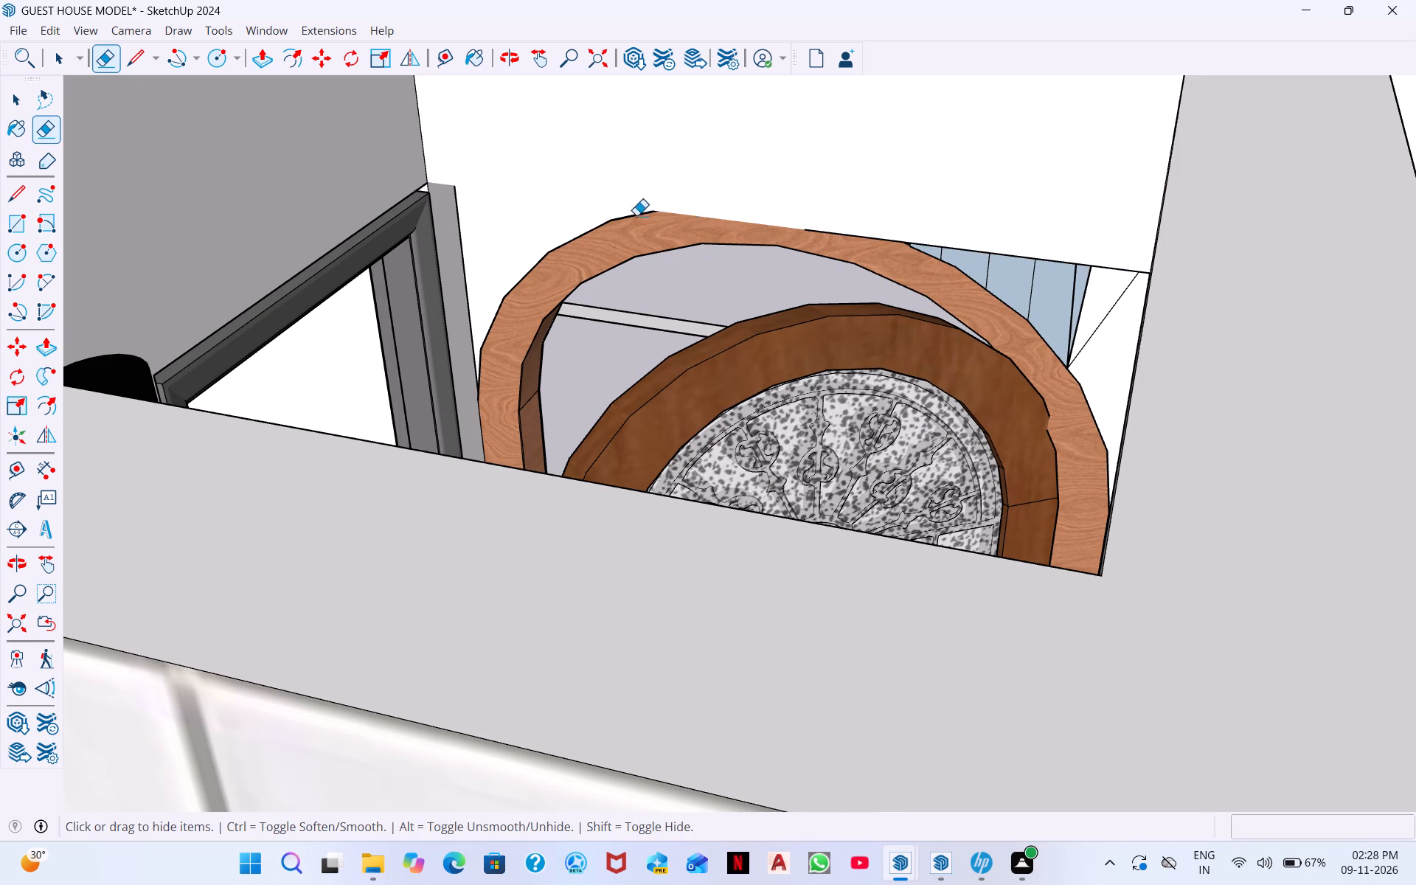
{"action": "left_click", "coordinate": [817, 229]}
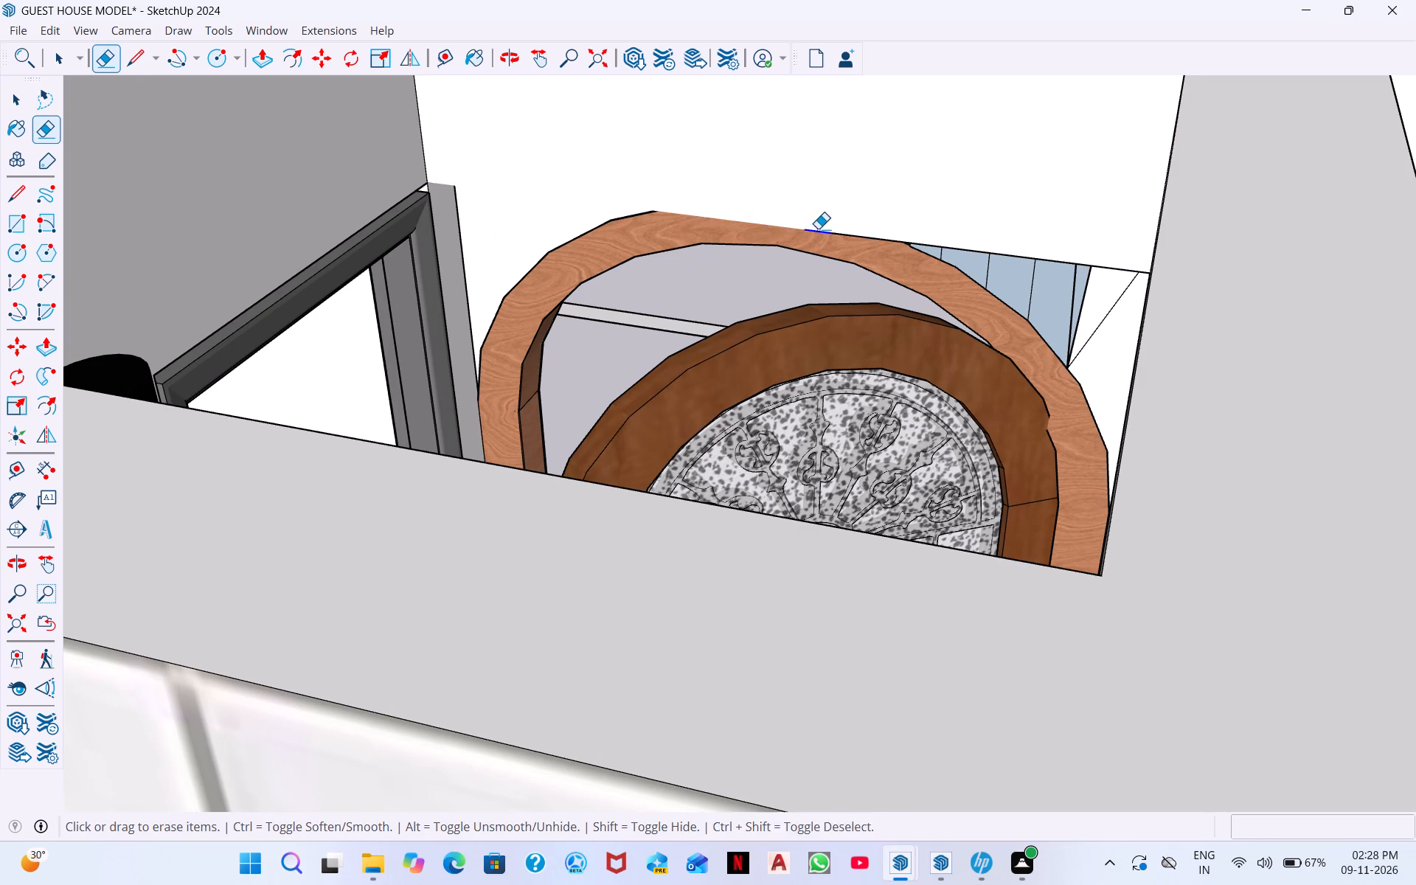
{"action": "key", "text": "ctrl+z"}
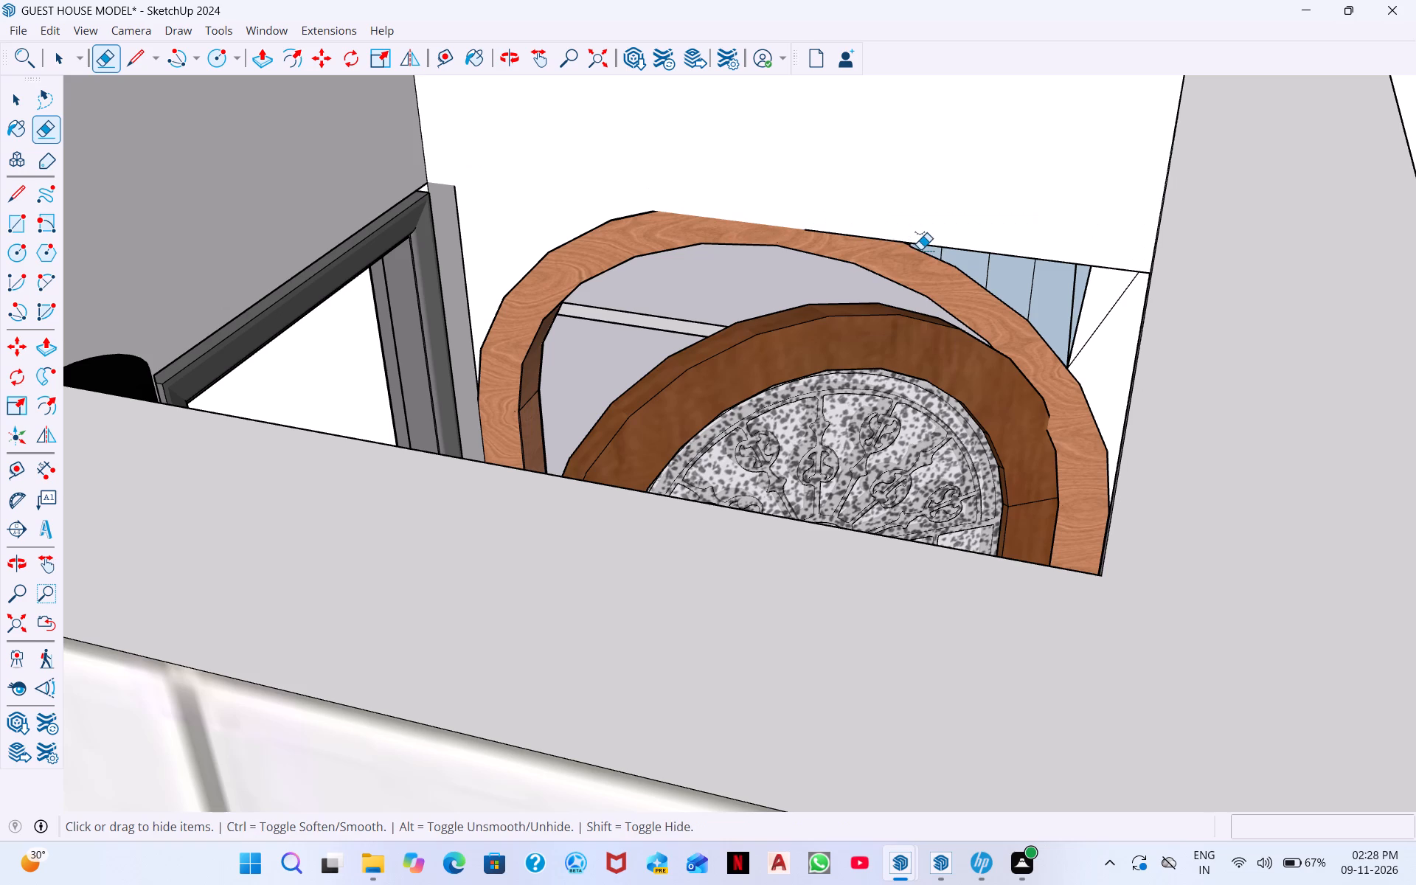
{"action": "left_click", "coordinate": [922, 245], "text": "shift"}
{"action": "left_click", "coordinate": [900, 240], "text": "shift"}
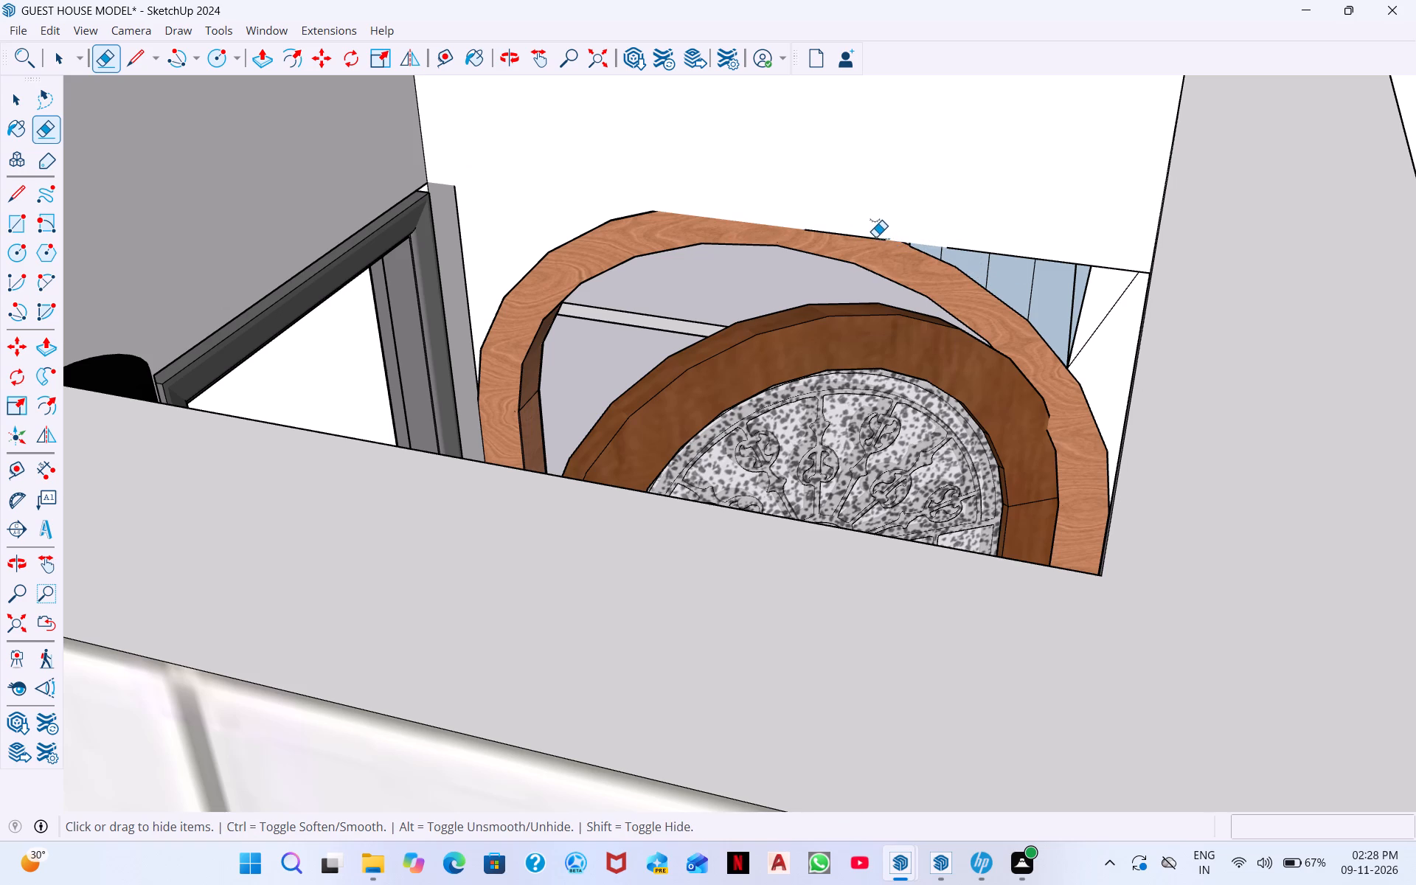
{"action": "left_click", "coordinate": [875, 236], "text": "shift"}
{"action": "left_click_drag", "start_coordinate": [844, 233], "coordinate": [834, 239], "text": "shift"}
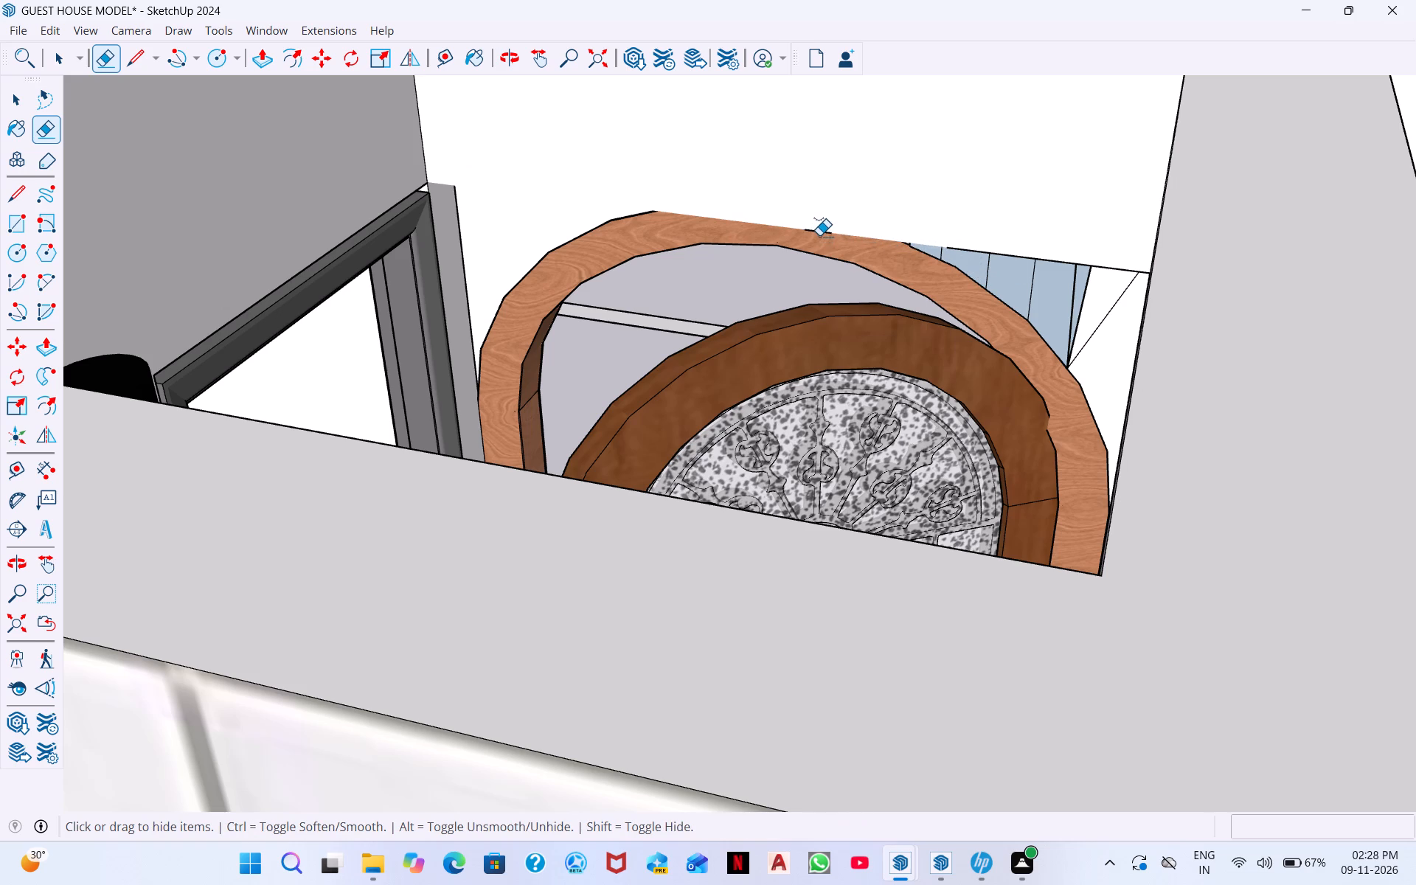
{"action": "left_click", "coordinate": [820, 232], "text": "shift"}
Erase the diagonal and doubled side lines between the blue patch and the nearby wall corner inside the entrance.
{"action": "middle_click_drag", "start_coordinate": [1041, 264], "coordinate": [1016, 206], "text": "shift"}
{"action": "middle_click_drag", "start_coordinate": [988, 243], "coordinate": [1415, 457]}
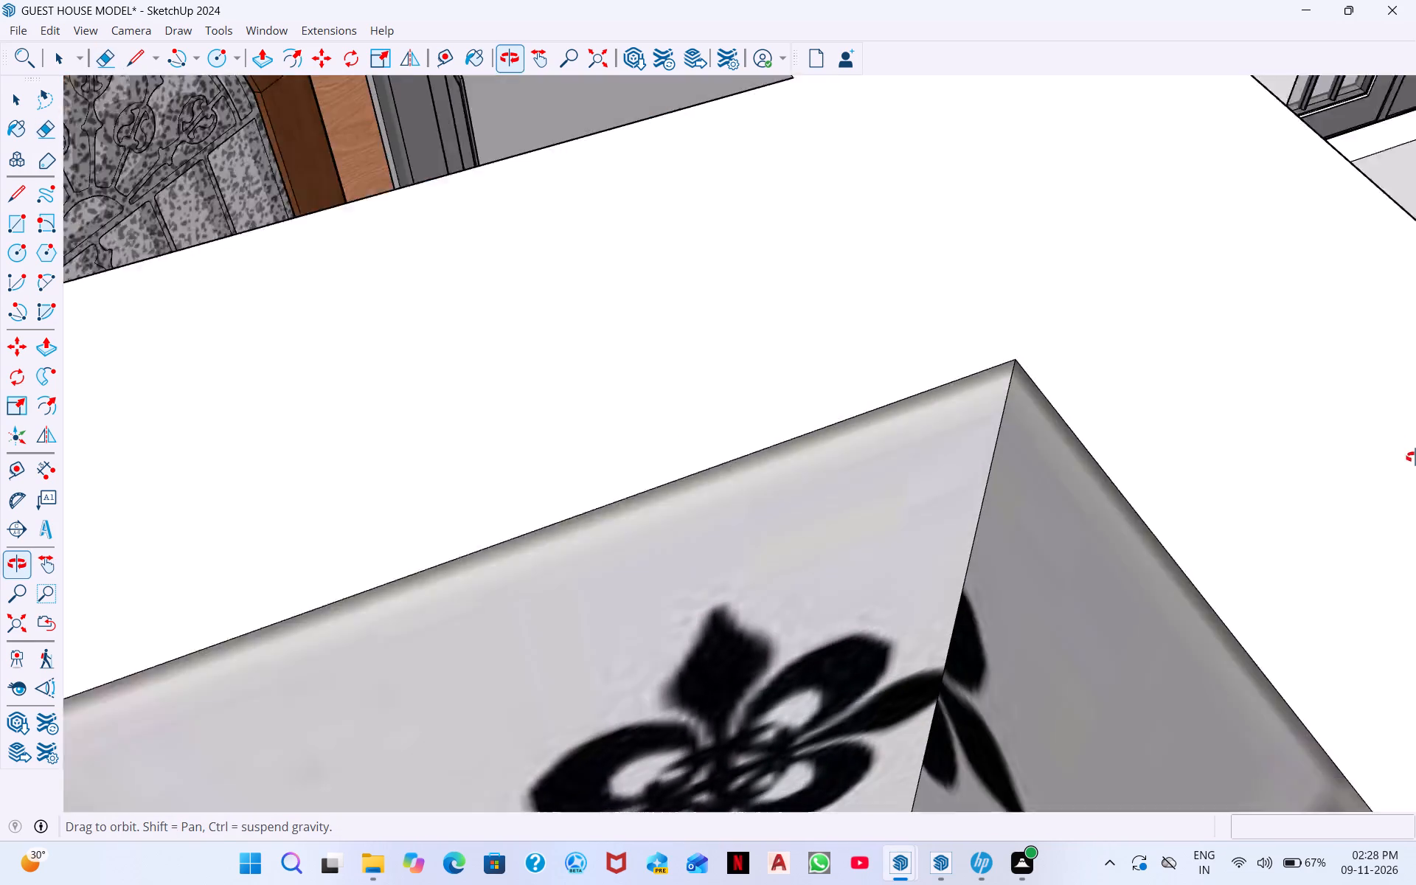
{"action": "middle_click_drag", "start_coordinate": [1415, 457], "coordinate": [1415, 450]}
{"action": "scroll", "coordinate": [417, 92], "scroll_direction": "down", "scroll_amount": 9}
{"action": "middle_click_drag", "start_coordinate": [439, 143], "coordinate": [313, 65]}
{"action": "scroll", "coordinate": [314, 86], "scroll_direction": "down", "scroll_amount": 3}
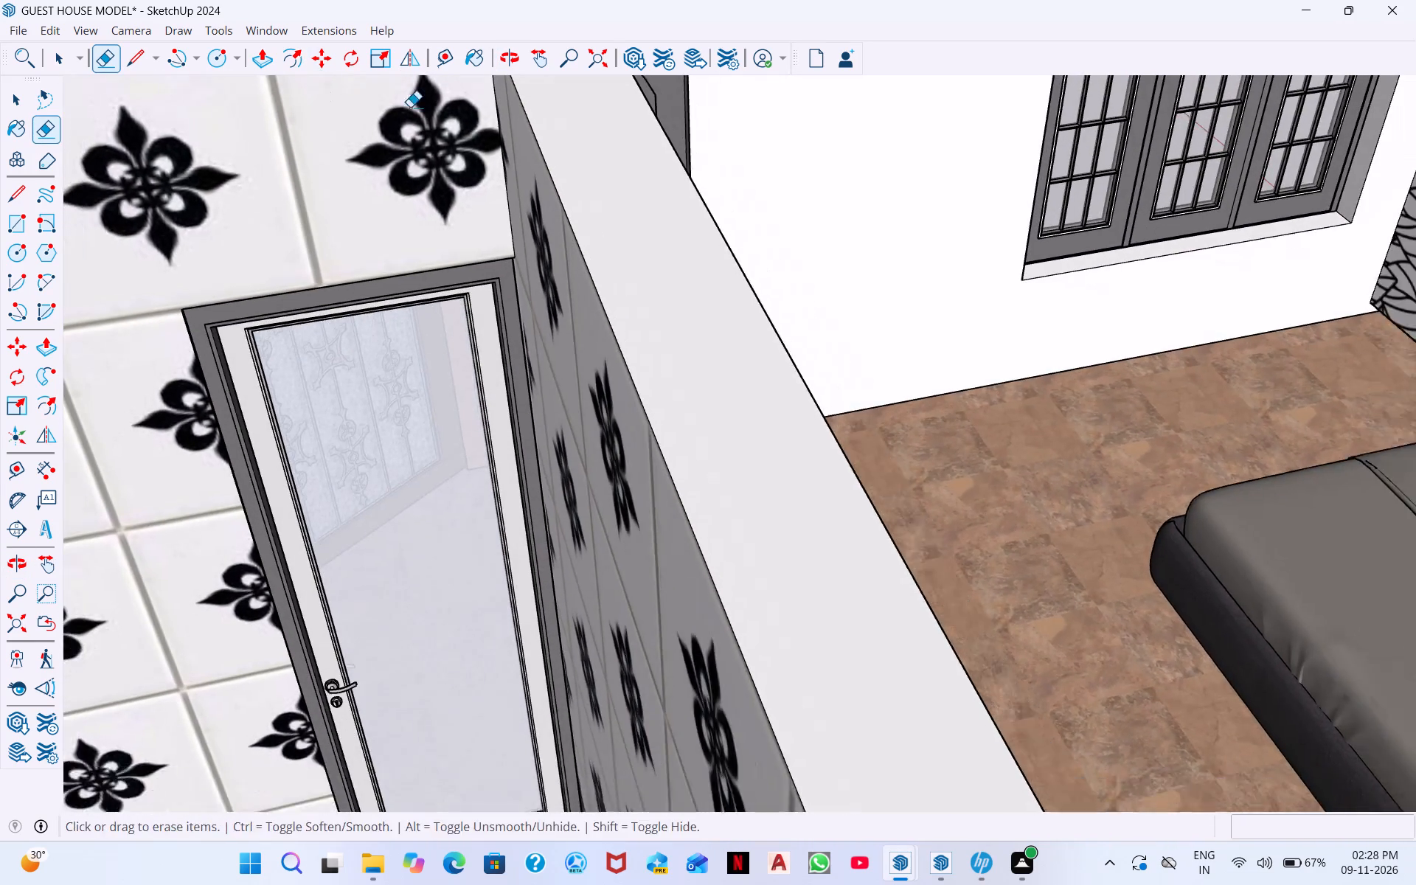
{"action": "scroll", "coordinate": [410, 107], "scroll_direction": "down", "scroll_amount": 1}
{"action": "left_click", "coordinate": [603, 59]}
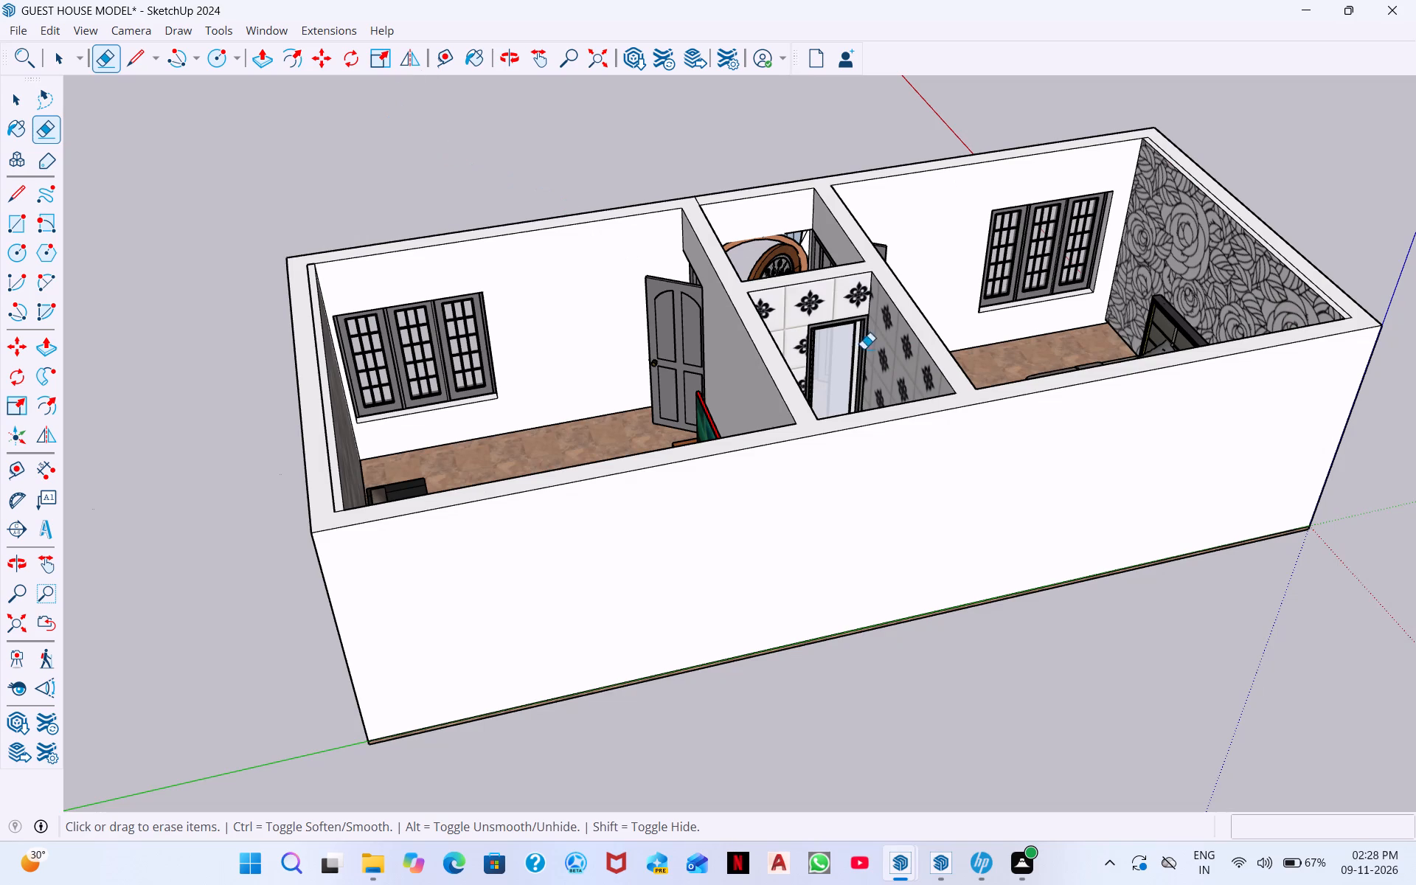
{"action": "scroll", "coordinate": [799, 247], "scroll_direction": "up", "scroll_amount": 10}
{"action": "scroll", "coordinate": [814, 209], "scroll_direction": "up", "scroll_amount": 1, "text": "shift"}
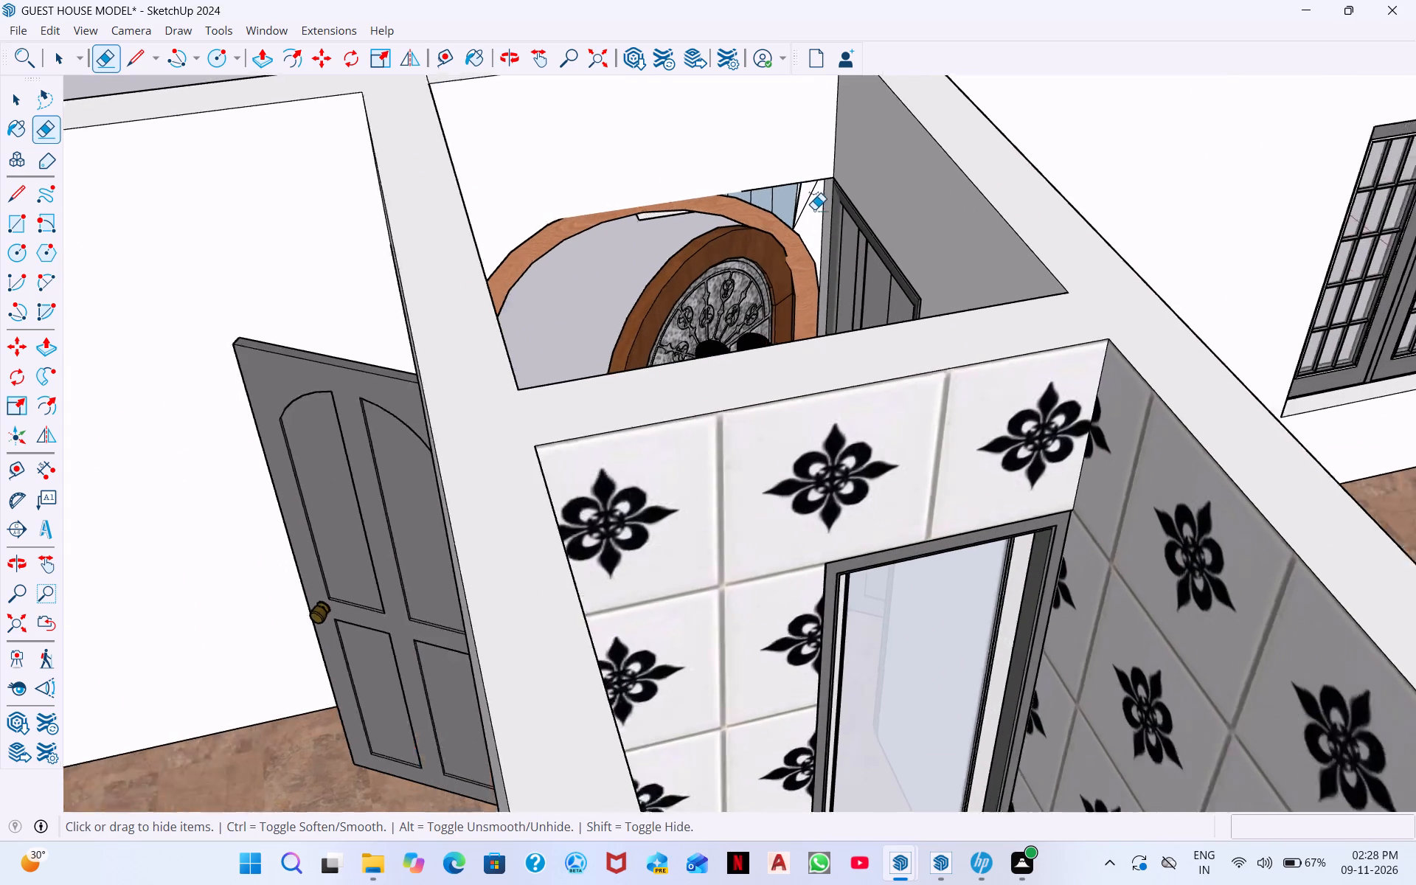
{"action": "scroll", "coordinate": [814, 209], "scroll_direction": "up", "scroll_amount": 8, "text": "shift"}
{"action": "middle_click_drag", "start_coordinate": [787, 216], "coordinate": [772, 160], "text": "shift"}
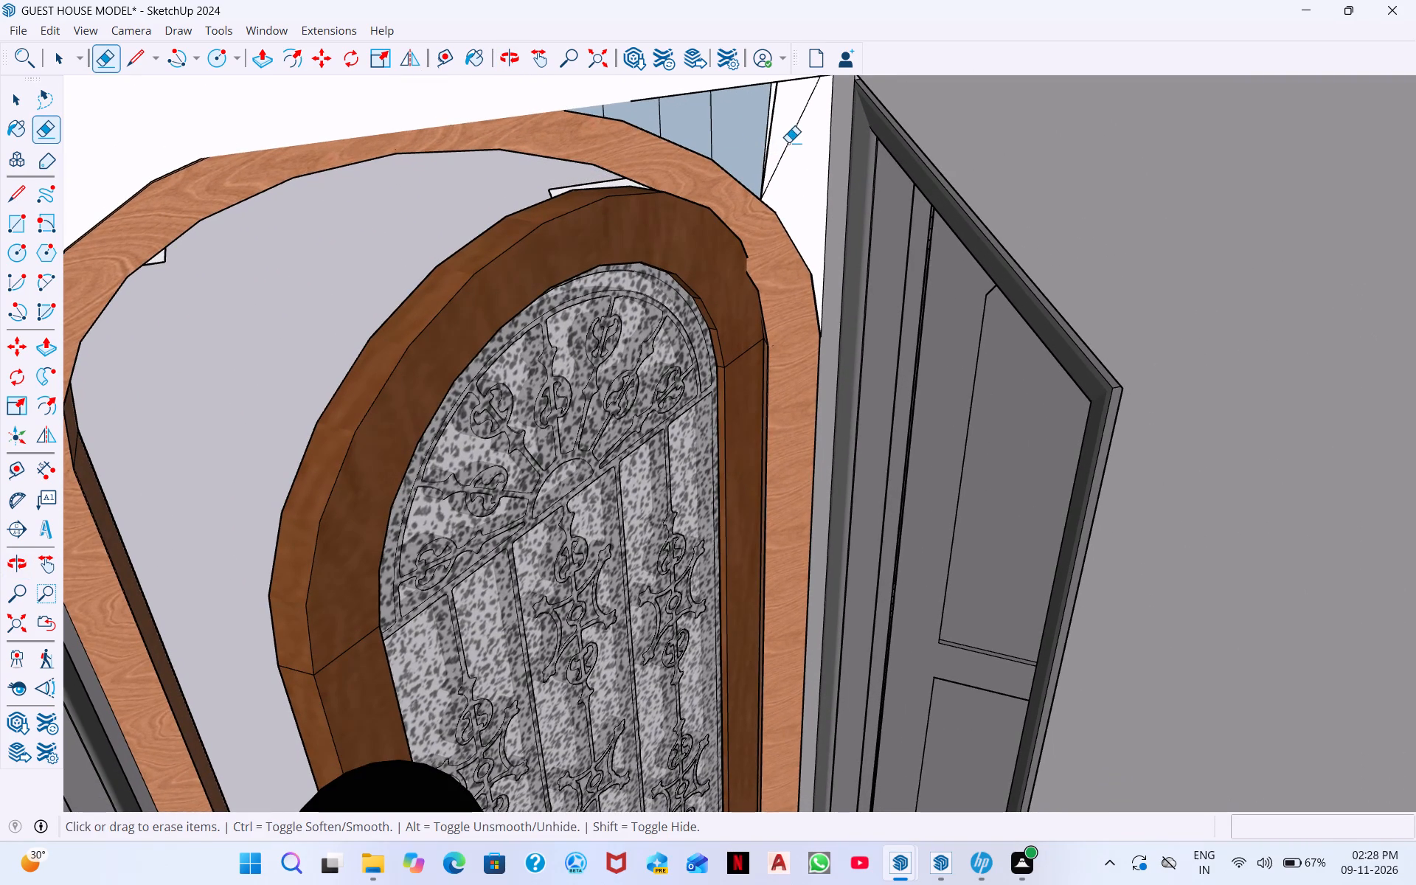
{"action": "left_click", "coordinate": [788, 142], "text": "shift"}
{"action": "left_click", "coordinate": [769, 140], "text": "shift"}
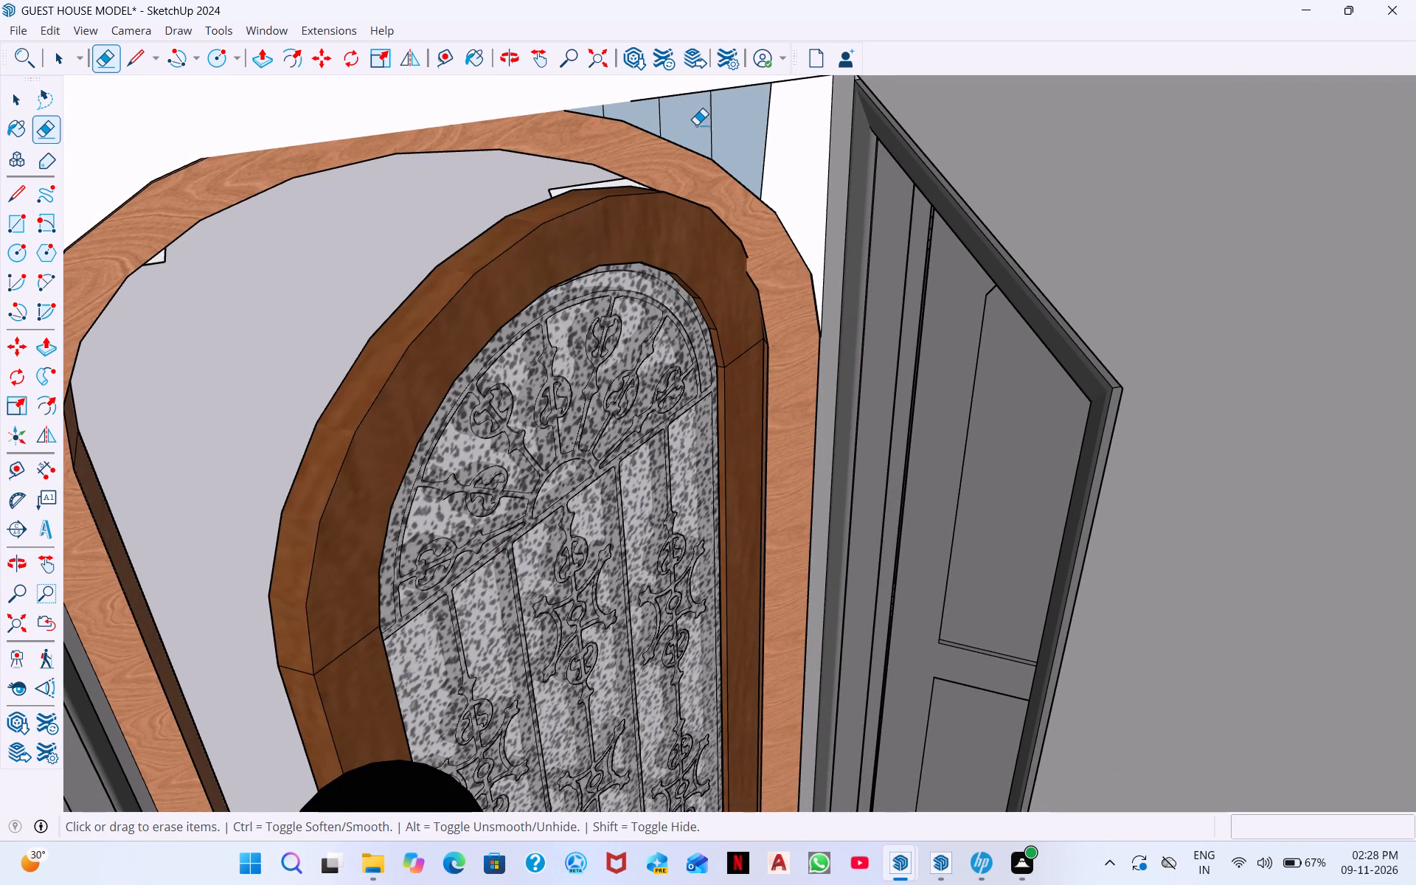
Erase the vertical lines dividing the blue patch above the arched frame on the inner wall.
{"action": "left_click_drag", "start_coordinate": [696, 124], "coordinate": [726, 122], "text": "shift"}
{"action": "left_click", "coordinate": [656, 117], "text": "shift"}
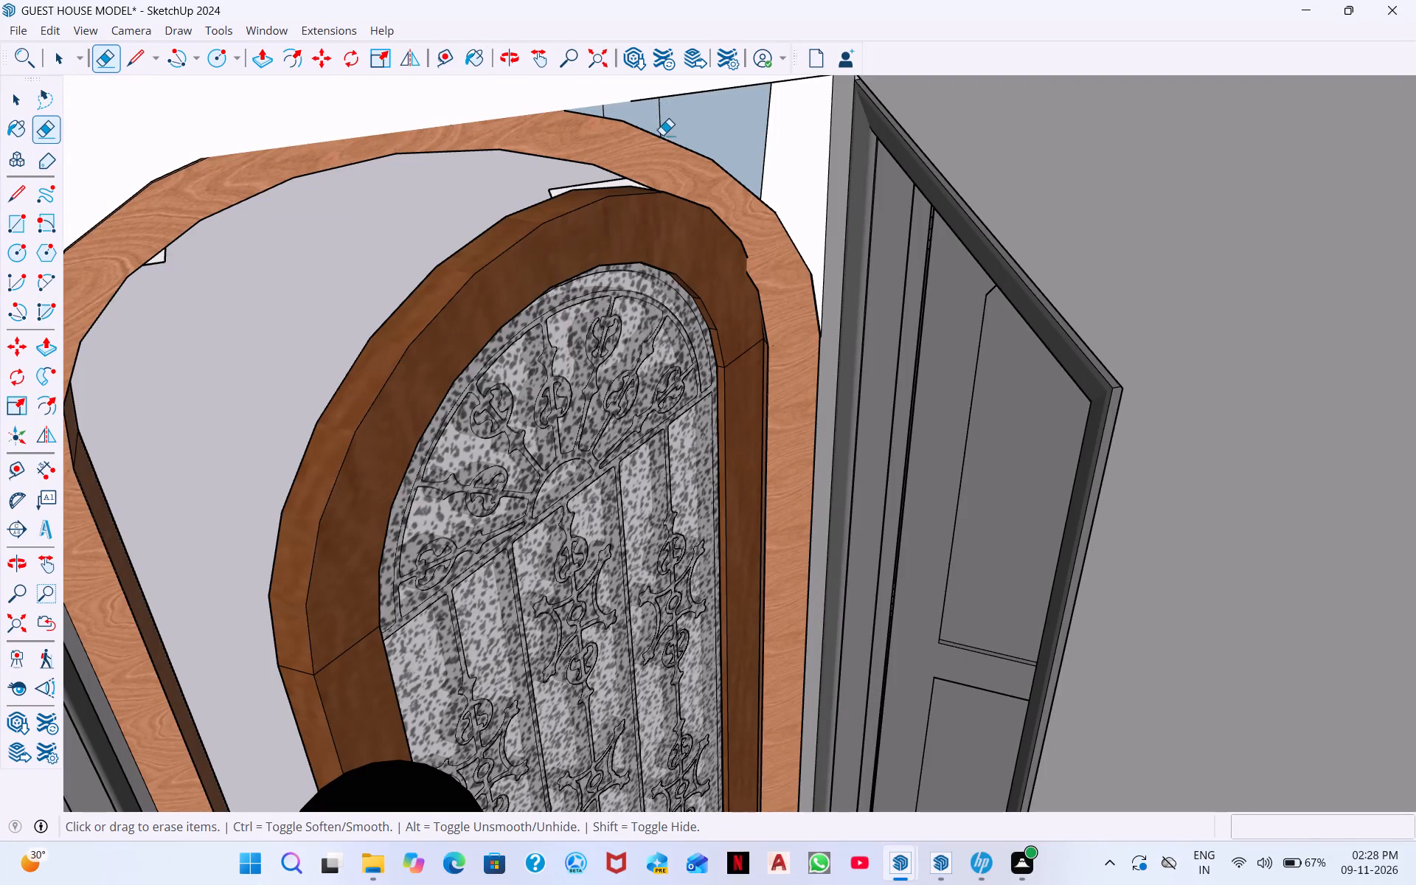
{"action": "left_click_drag", "start_coordinate": [652, 117], "coordinate": [682, 117], "text": "shift"}
{"action": "left_click_drag", "start_coordinate": [605, 111], "coordinate": [613, 111], "text": "shift"}
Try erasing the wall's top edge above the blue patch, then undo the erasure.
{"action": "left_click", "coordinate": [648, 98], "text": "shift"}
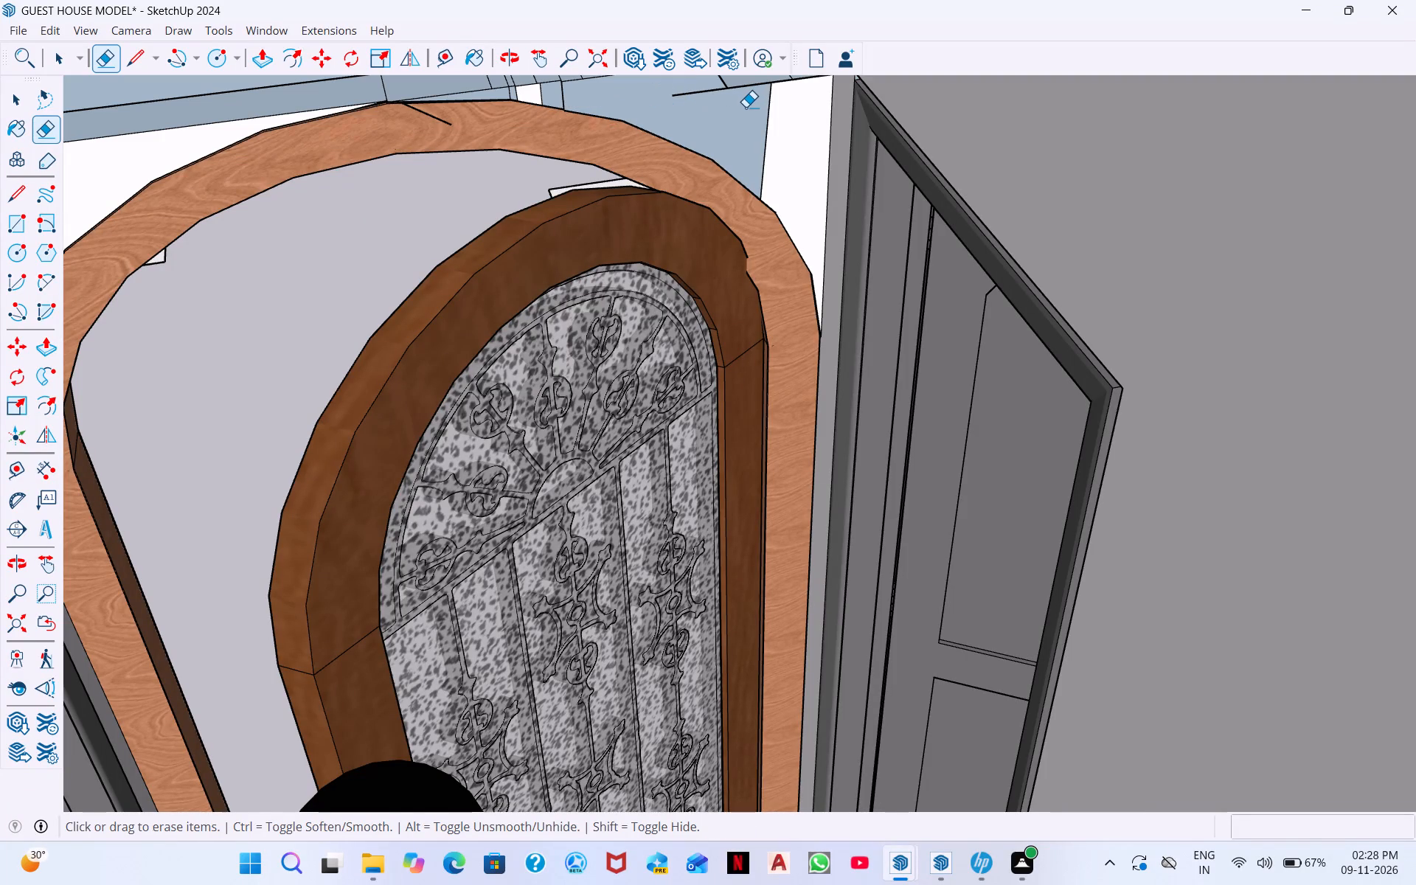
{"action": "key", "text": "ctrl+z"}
Hide the wall's top edge segments above the blue patch and the patch's side edge.
{"action": "left_click", "coordinate": [713, 93], "text": "shift"}
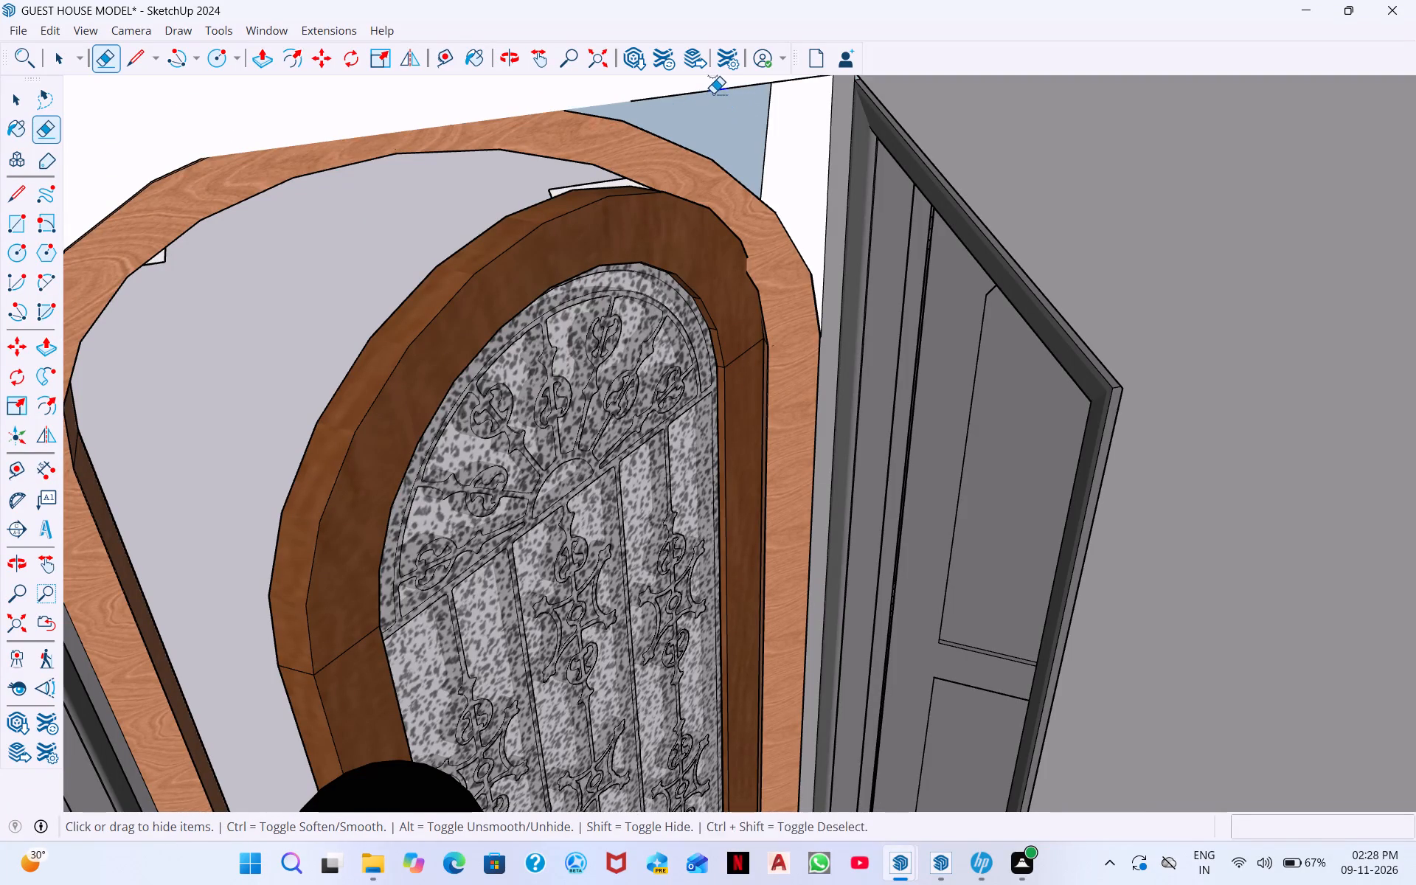
{"action": "left_click", "coordinate": [714, 92], "text": "shift"}
{"action": "left_click", "coordinate": [701, 94], "text": "shift"}
{"action": "left_click_drag", "start_coordinate": [669, 94], "coordinate": [661, 100], "text": "shift"}
{"action": "left_click_drag", "start_coordinate": [639, 97], "coordinate": [670, 97], "text": "shift"}
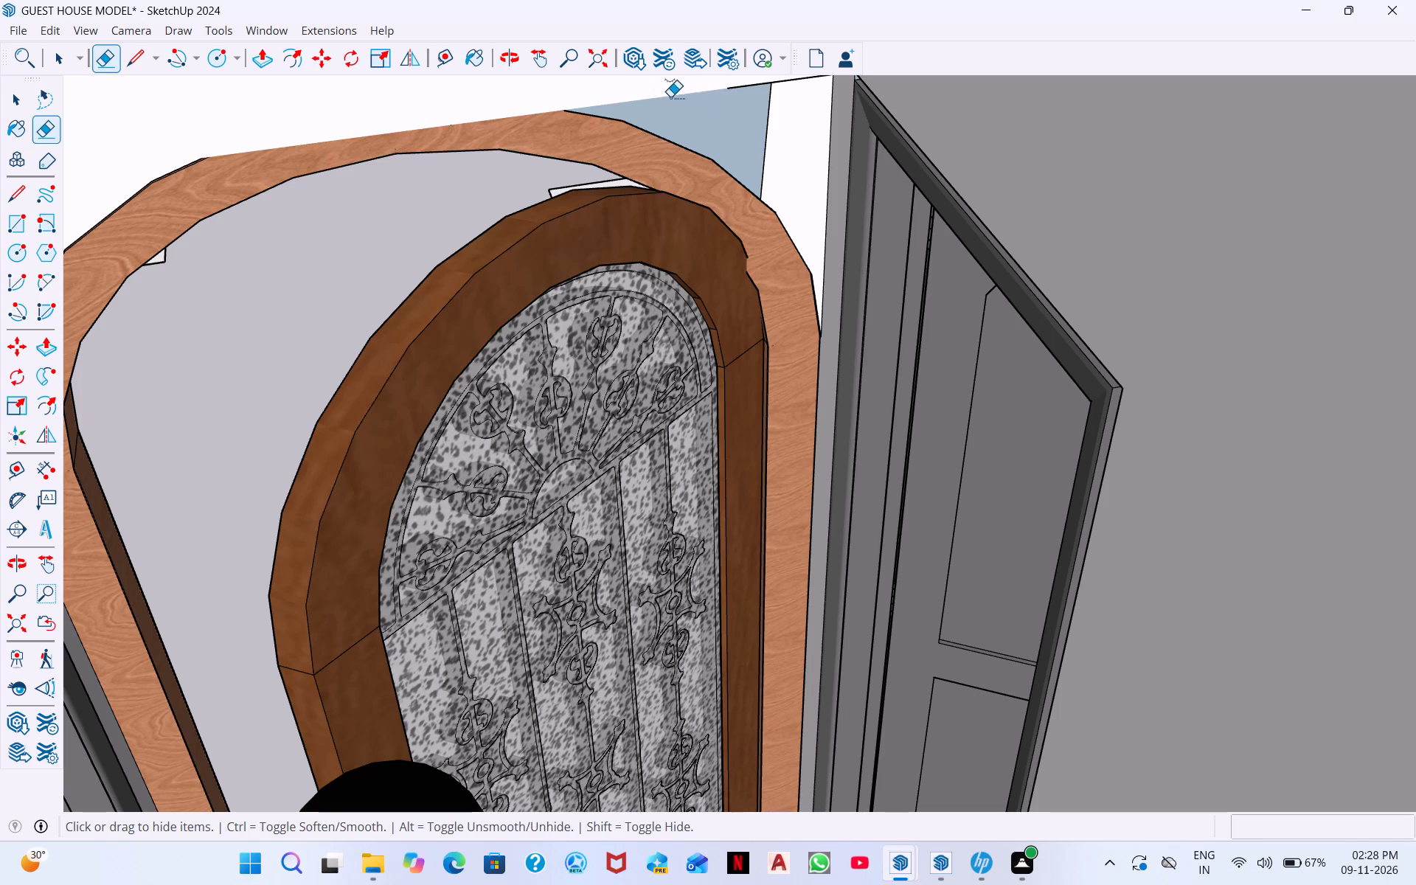
{"action": "left_click_drag", "start_coordinate": [670, 97], "coordinate": [675, 97], "text": "shift"}
{"action": "left_click_drag", "start_coordinate": [754, 85], "coordinate": [768, 88], "text": "shift"}
{"action": "left_click", "coordinate": [773, 114], "text": "shift"}
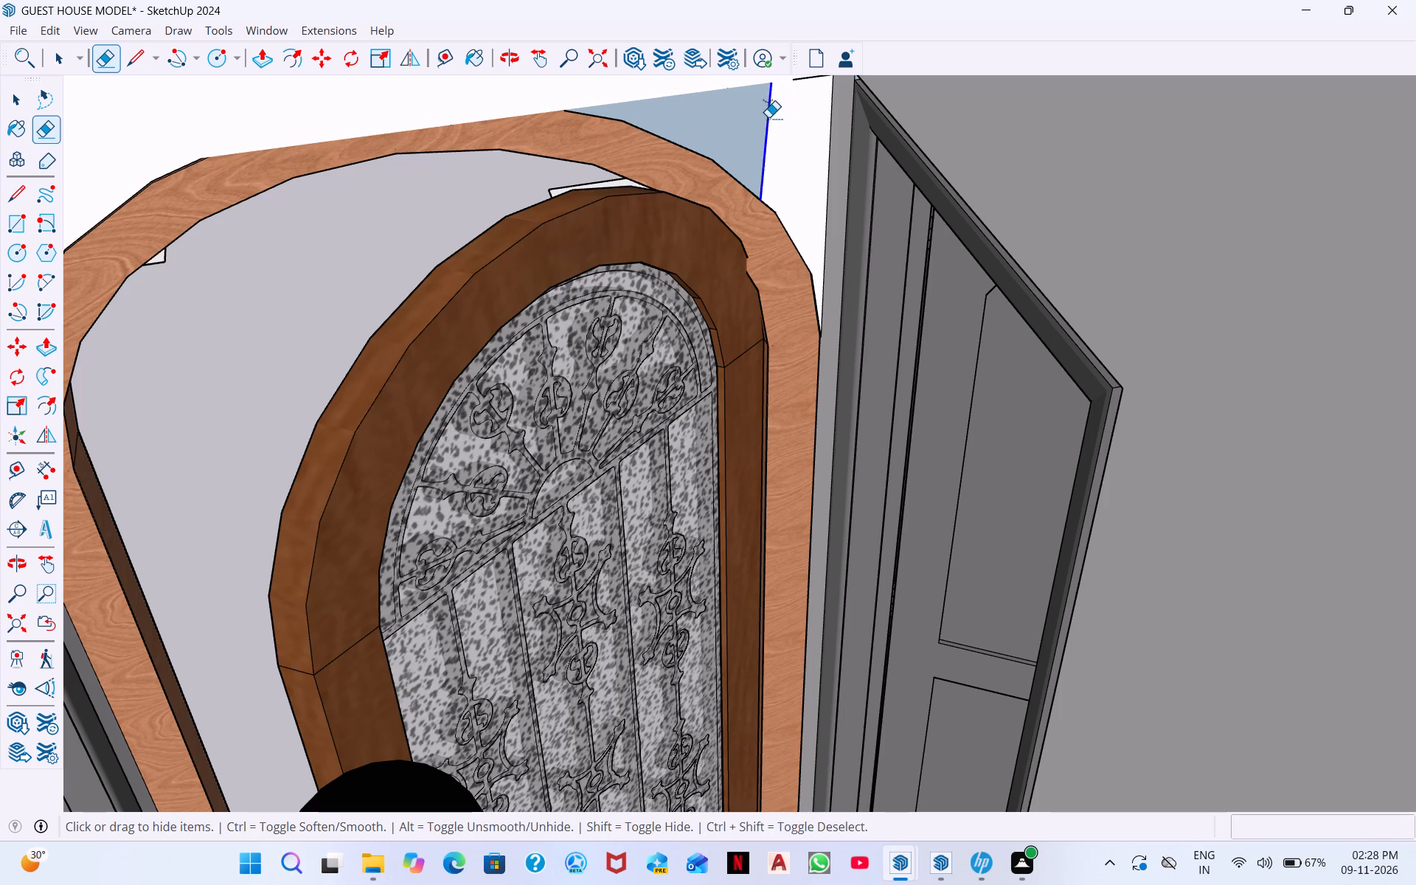
Hide the remaining short segment of the wall's top edge in the corner beside the blue patch.
{"action": "middle_click_drag", "start_coordinate": [799, 114], "coordinate": [802, 80], "text": "shift"}
{"action": "scroll", "coordinate": [786, 108], "scroll_direction": "down", "scroll_amount": 3}
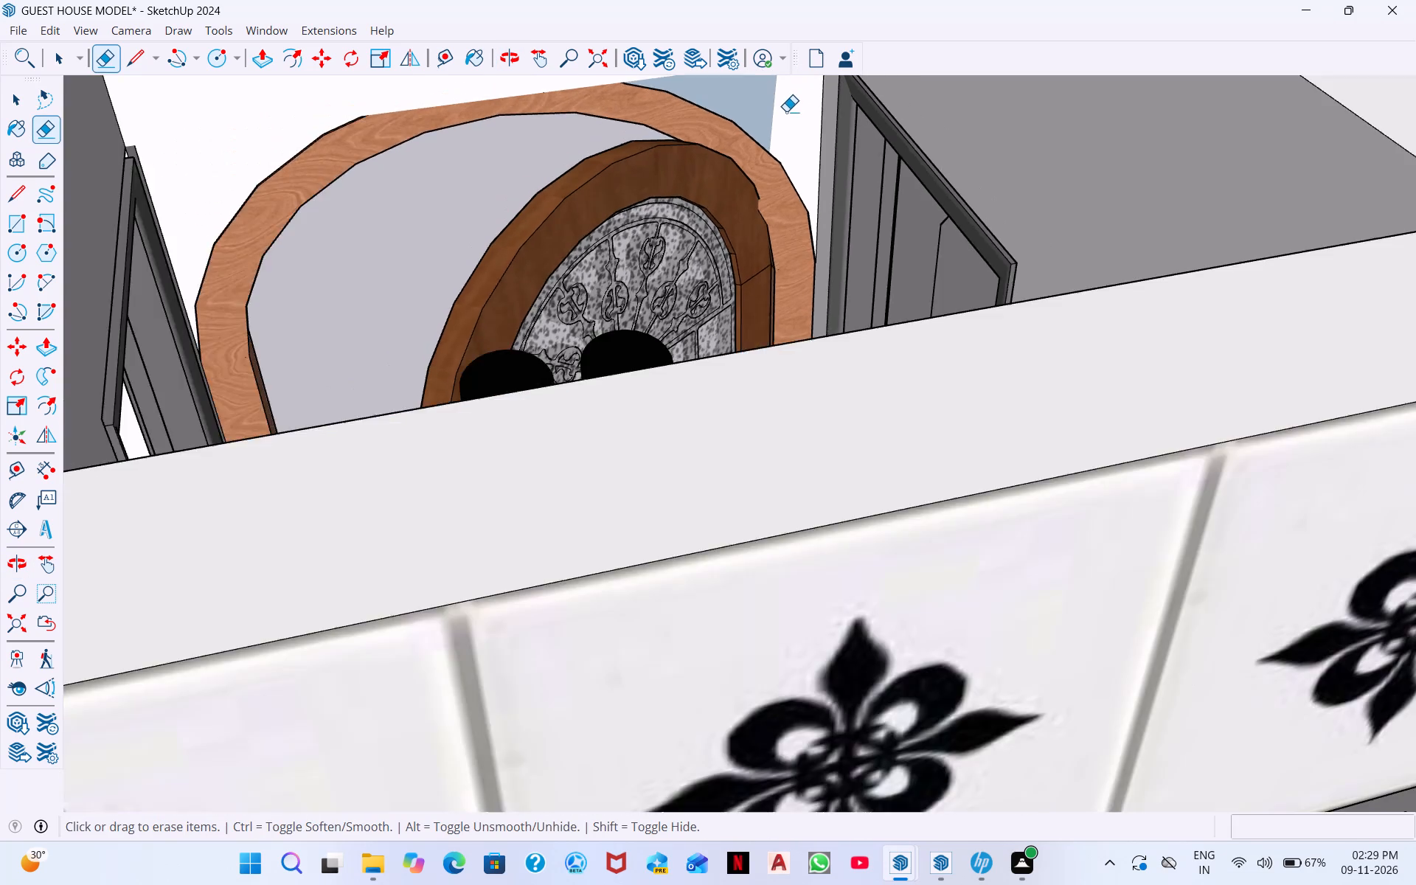
{"action": "scroll", "coordinate": [786, 111], "scroll_direction": "down", "scroll_amount": 2}
{"action": "middle_click_drag", "start_coordinate": [803, 99], "coordinate": [804, 83]}
{"action": "scroll", "coordinate": [804, 89], "scroll_direction": "down", "scroll_amount": 7}
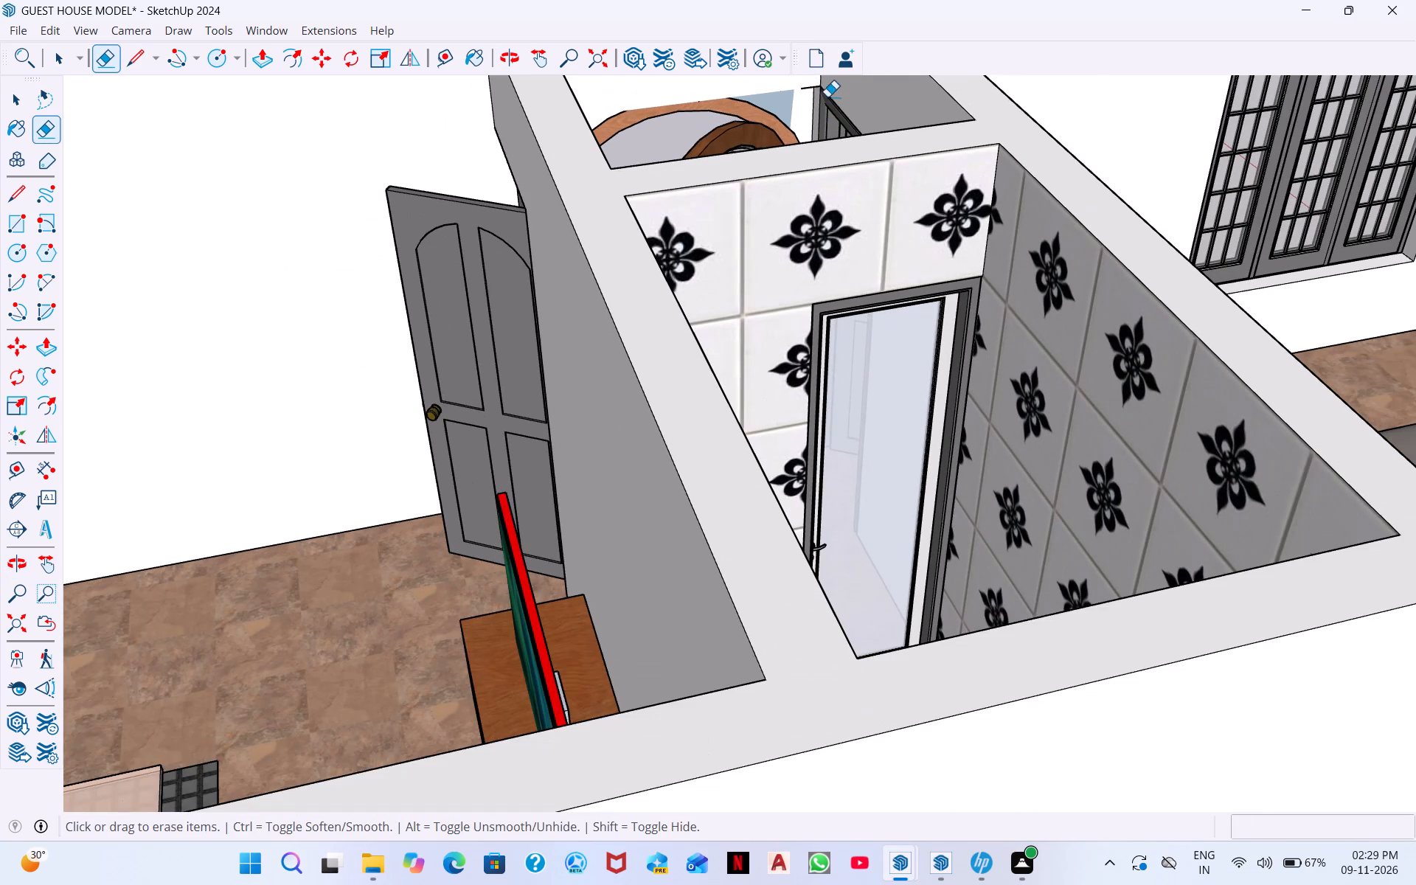
{"action": "left_click", "coordinate": [813, 87], "text": "shift"}
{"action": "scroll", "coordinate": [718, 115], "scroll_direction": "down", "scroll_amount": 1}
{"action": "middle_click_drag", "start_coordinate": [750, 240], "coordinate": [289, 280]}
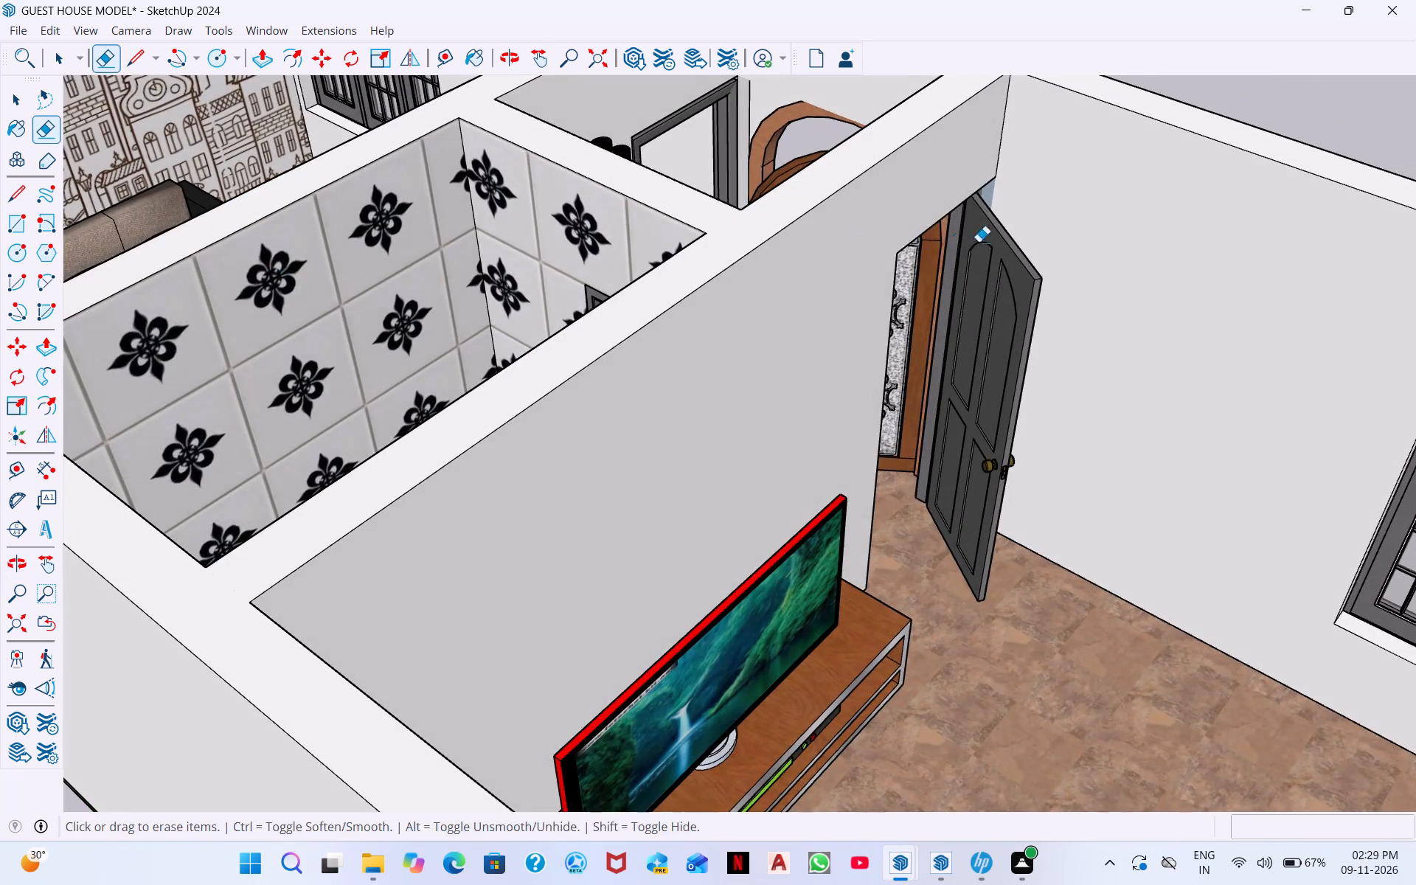
Hide the short top edge of the blue sliver beside the arched door frame on the outer front wall.
{"action": "middle_click_drag", "start_coordinate": [974, 262], "coordinate": [358, 251]}
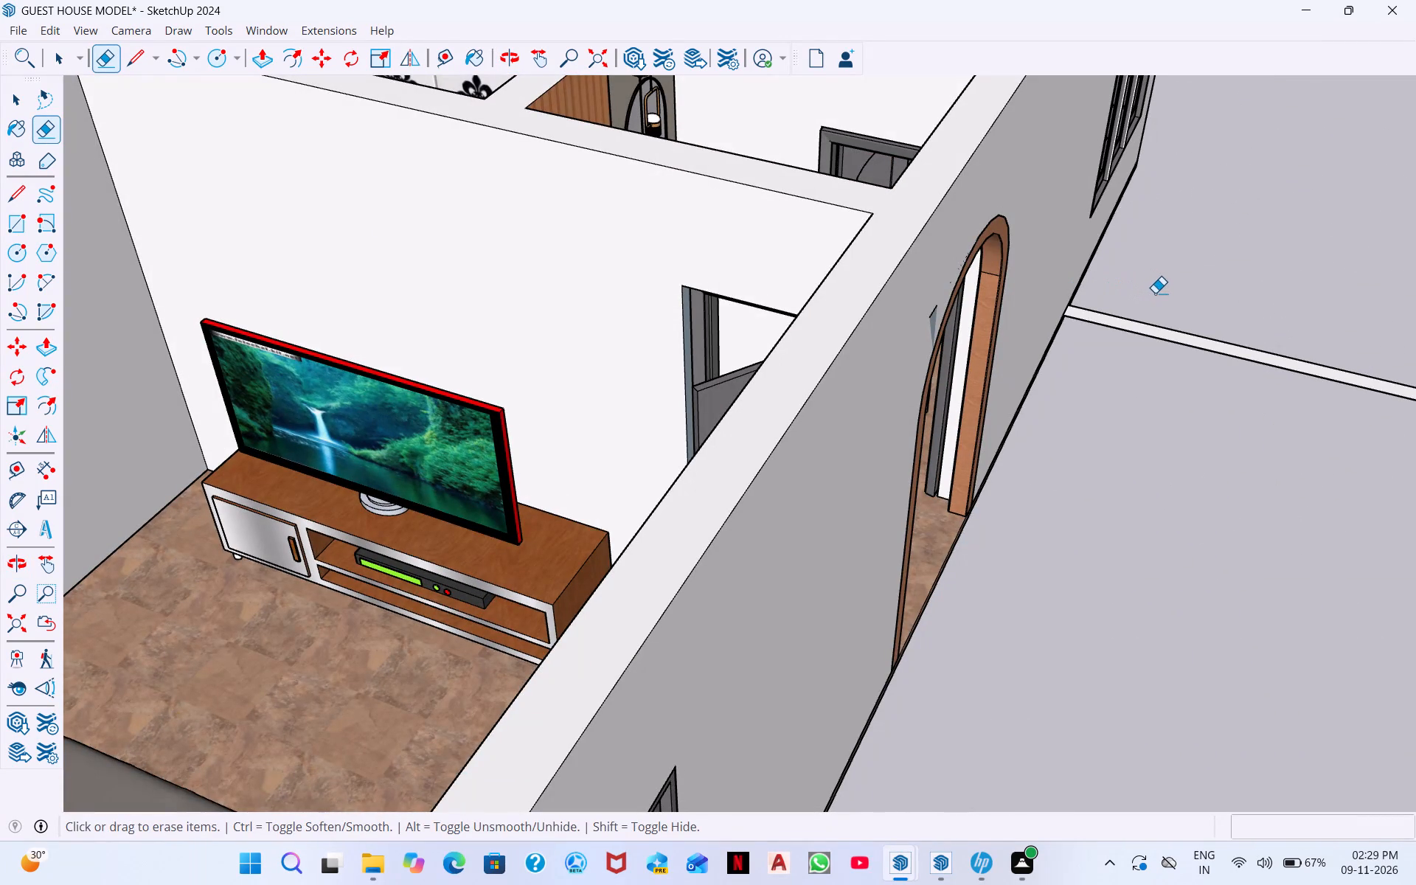
{"action": "middle_click_drag", "start_coordinate": [1078, 320], "coordinate": [648, 207]}
{"action": "scroll", "coordinate": [853, 285], "scroll_direction": "down", "scroll_amount": 1}
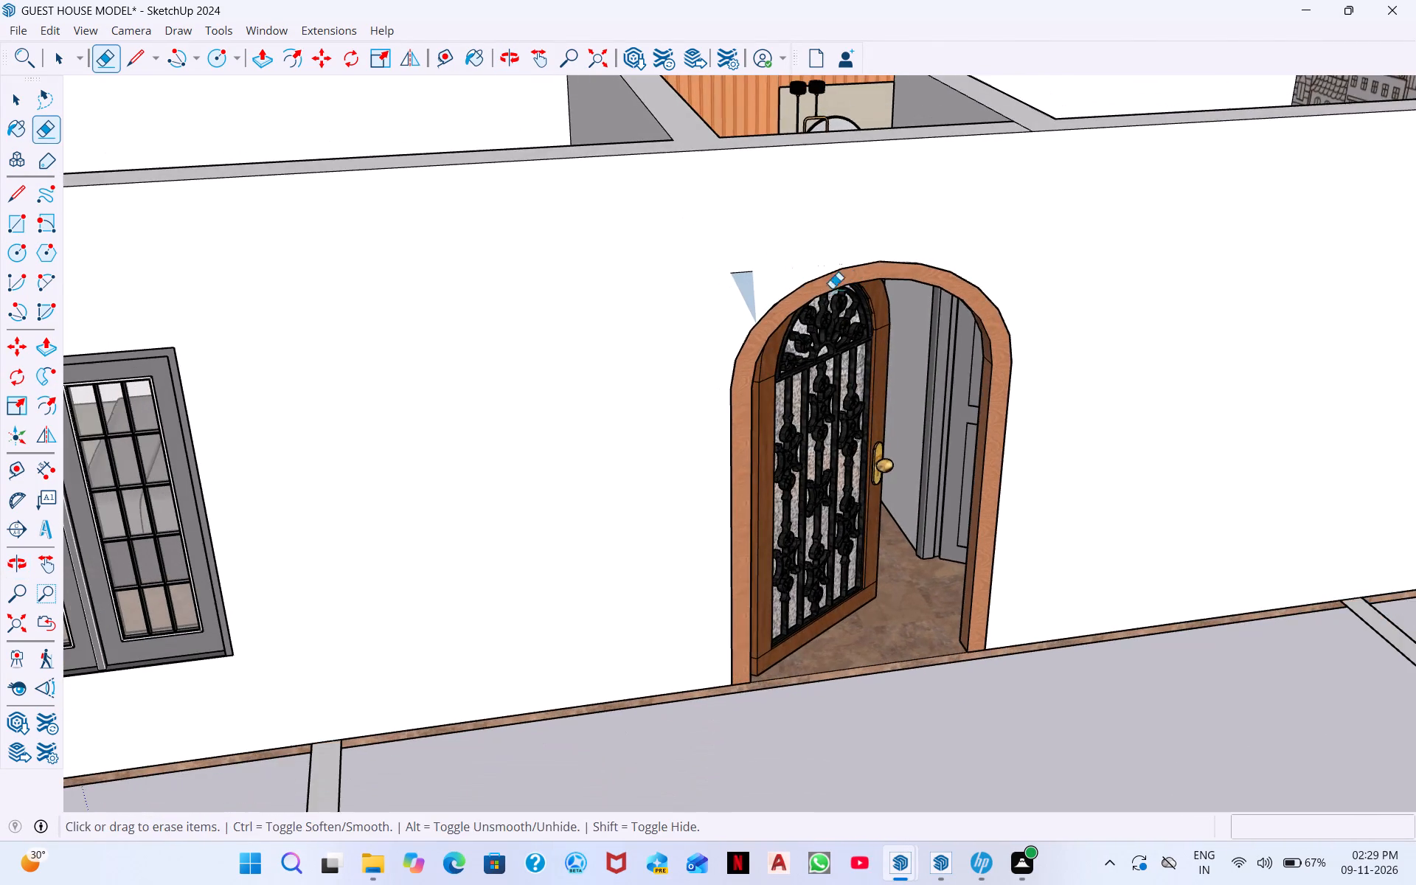
{"action": "middle_click_drag", "start_coordinate": [717, 265], "coordinate": [586, 115]}
{"action": "middle_click_drag", "start_coordinate": [680, 263], "coordinate": [505, 107]}
{"action": "middle_click_drag", "start_coordinate": [850, 235], "coordinate": [521, 383]}
{"action": "scroll", "coordinate": [698, 156], "scroll_direction": "up", "scroll_amount": 4}
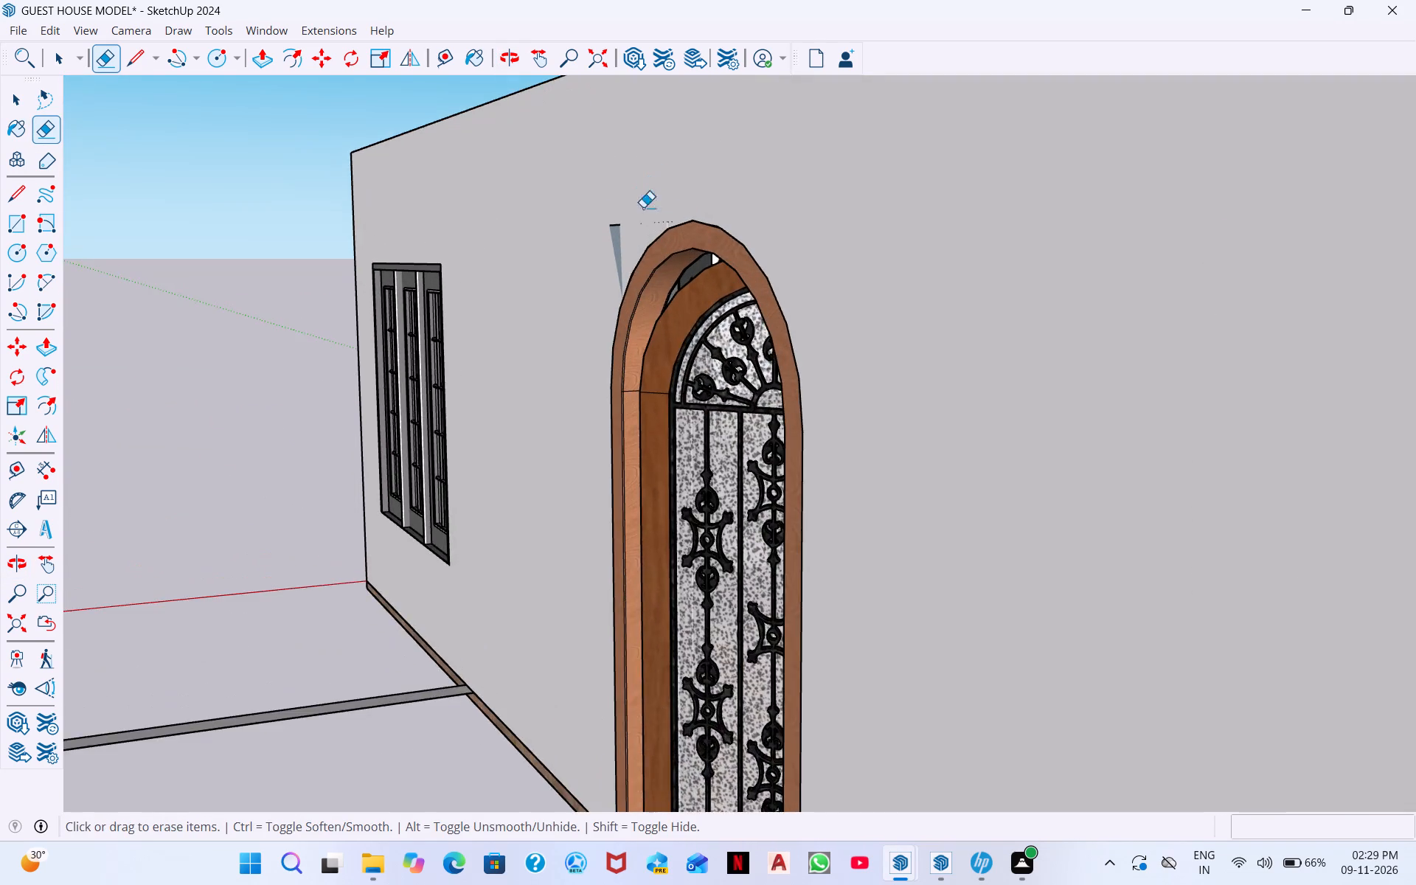
{"action": "scroll", "coordinate": [705, 260], "scroll_direction": "up", "scroll_amount": 4}
{"action": "middle_click_drag", "start_coordinate": [736, 212], "coordinate": [629, 260]}
{"action": "scroll", "coordinate": [627, 241], "scroll_direction": "up", "scroll_amount": 1}
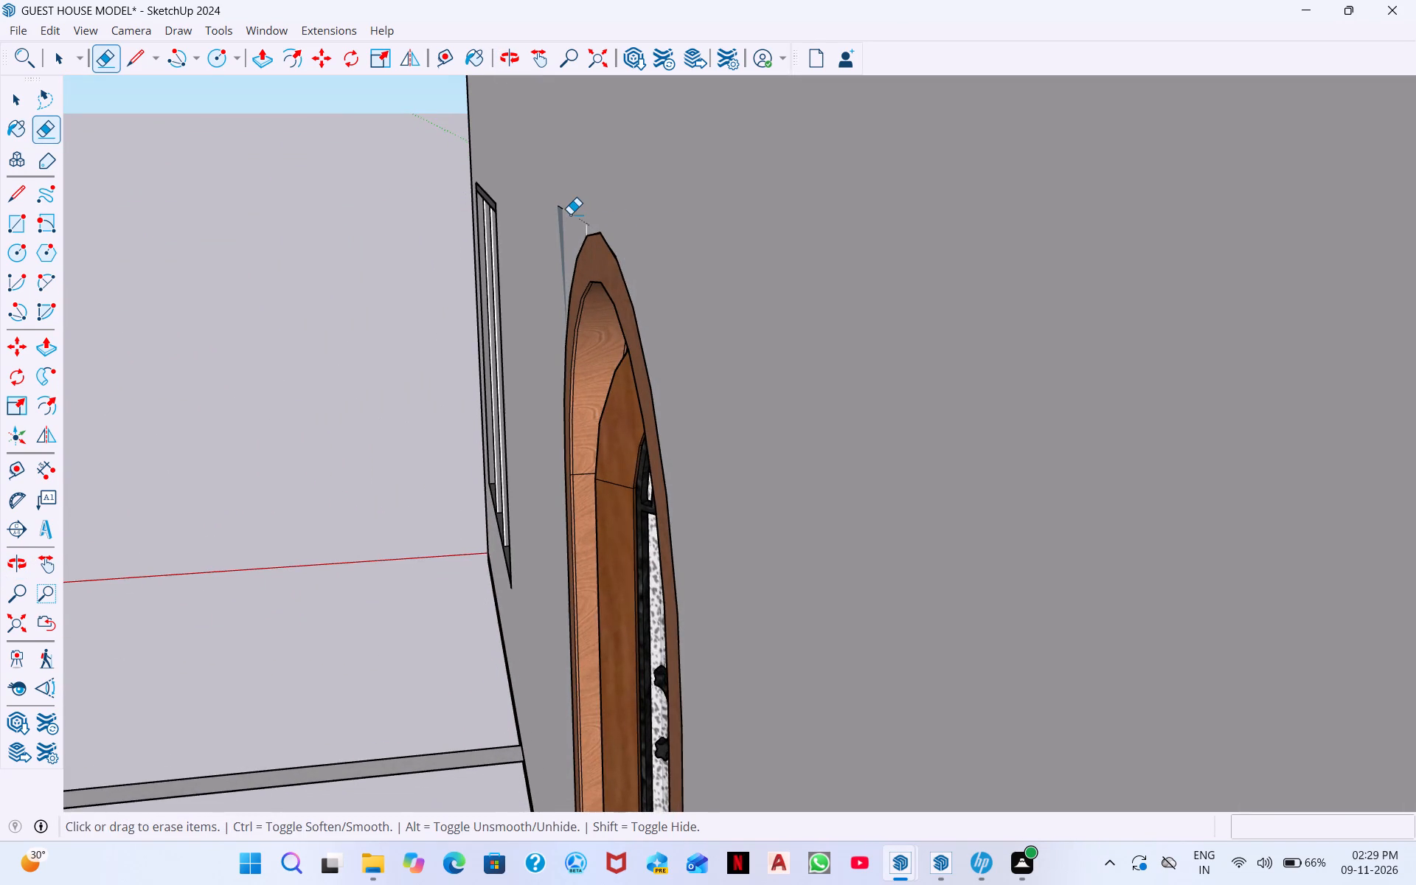
{"action": "scroll", "coordinate": [570, 212], "scroll_direction": "up", "scroll_amount": 3}
{"action": "left_click_drag", "start_coordinate": [596, 232], "coordinate": [568, 216], "text": "shift"}
{"action": "left_click", "coordinate": [568, 216], "text": "shift"}
{"action": "double_click", "coordinate": [573, 221], "text": "shift"}
{"action": "scroll", "coordinate": [565, 221], "scroll_direction": "up", "scroll_amount": 11}
{"action": "left_click_drag", "start_coordinate": [546, 202], "coordinate": [538, 184], "text": "shift"}
{"action": "left_click_drag", "start_coordinate": [537, 187], "coordinate": [536, 215], "text": "shift"}
{"action": "left_click_drag", "start_coordinate": [547, 192], "coordinate": [537, 209], "text": "shift"}
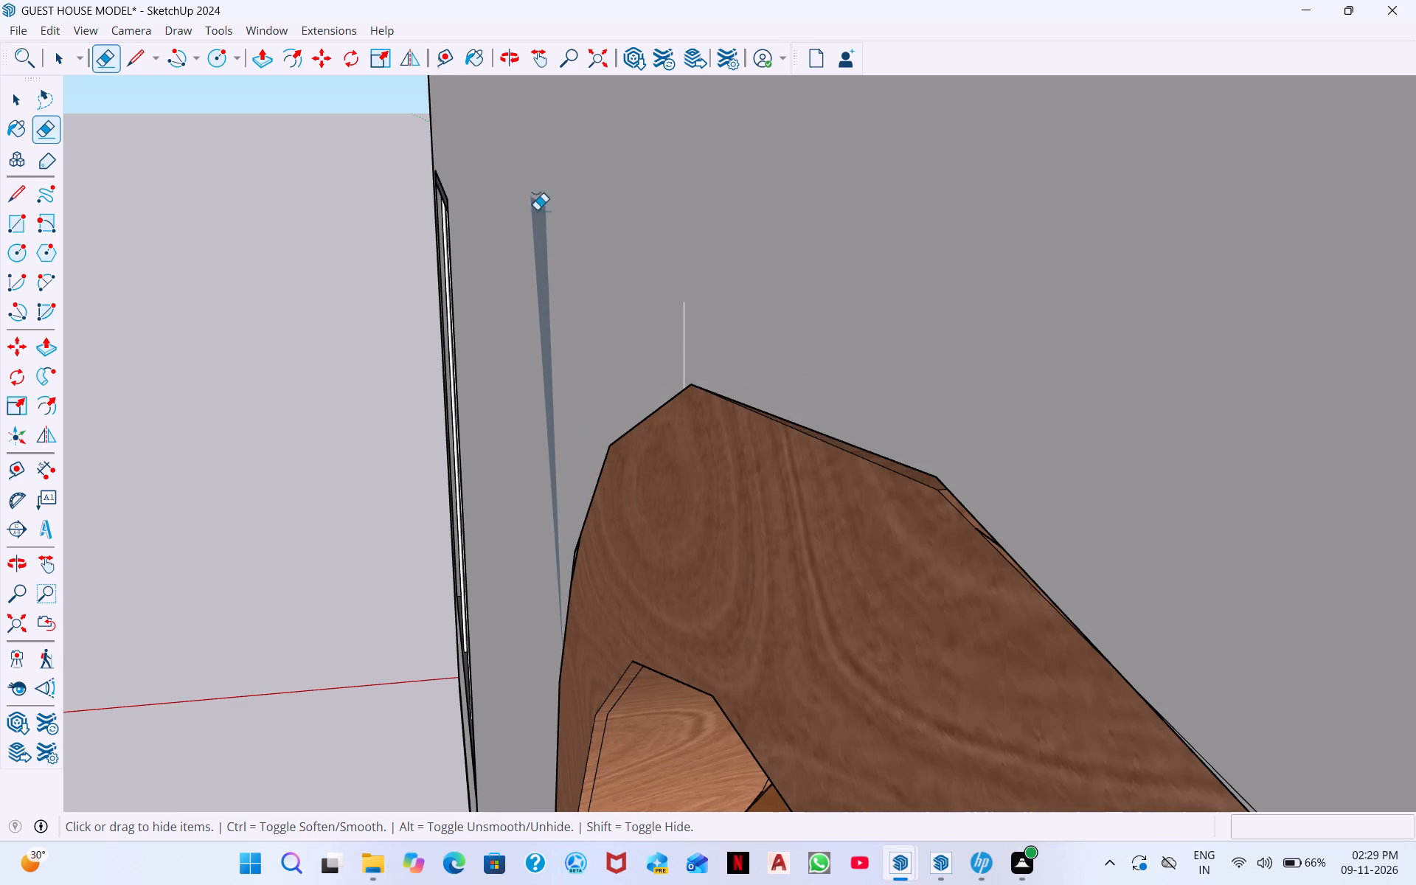
{"action": "left_click_drag", "start_coordinate": [537, 209], "coordinate": [538, 204], "text": "shift"}
{"action": "left_click_drag", "start_coordinate": [542, 191], "coordinate": [563, 153], "text": "shift"}
Hide the front wall's bottom edge between the house corner and the nearest low porch wall.
{"action": "scroll", "coordinate": [578, 143], "scroll_direction": "down", "scroll_amount": 10}
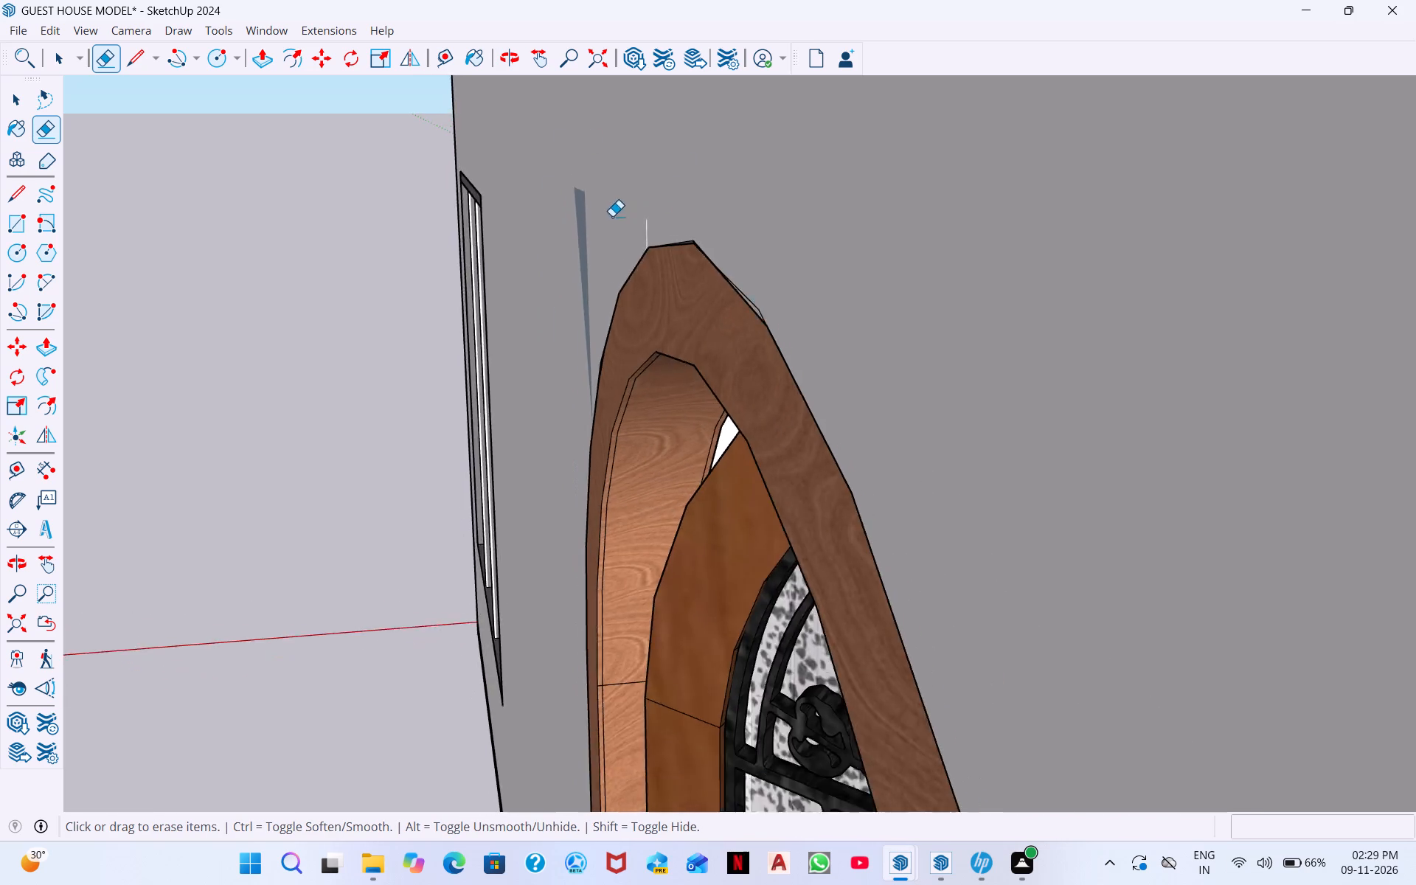
{"action": "scroll", "coordinate": [612, 216], "scroll_direction": "down", "scroll_amount": 6}
{"action": "middle_click_drag", "start_coordinate": [618, 237], "coordinate": [720, 418]}
{"action": "scroll", "coordinate": [589, 241], "scroll_direction": "up", "scroll_amount": 9}
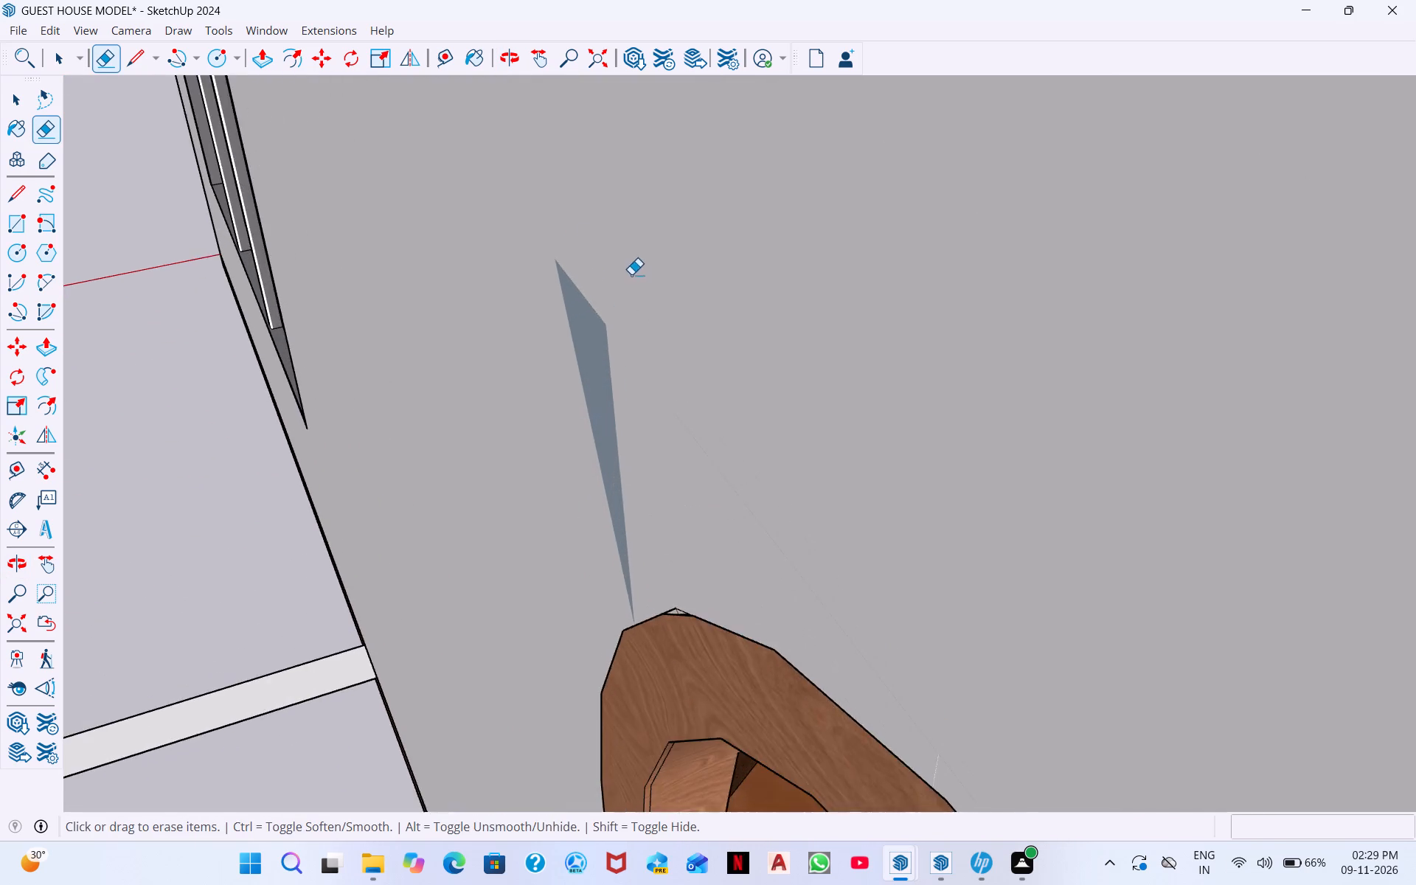
{"action": "scroll", "coordinate": [631, 274], "scroll_direction": "up", "scroll_amount": 11}
{"action": "middle_click_drag", "start_coordinate": [629, 280], "coordinate": [593, 317]}
{"action": "scroll", "coordinate": [440, 286], "scroll_direction": "up", "scroll_amount": 9}
{"action": "middle_click_drag", "start_coordinate": [557, 321], "coordinate": [426, 382]}
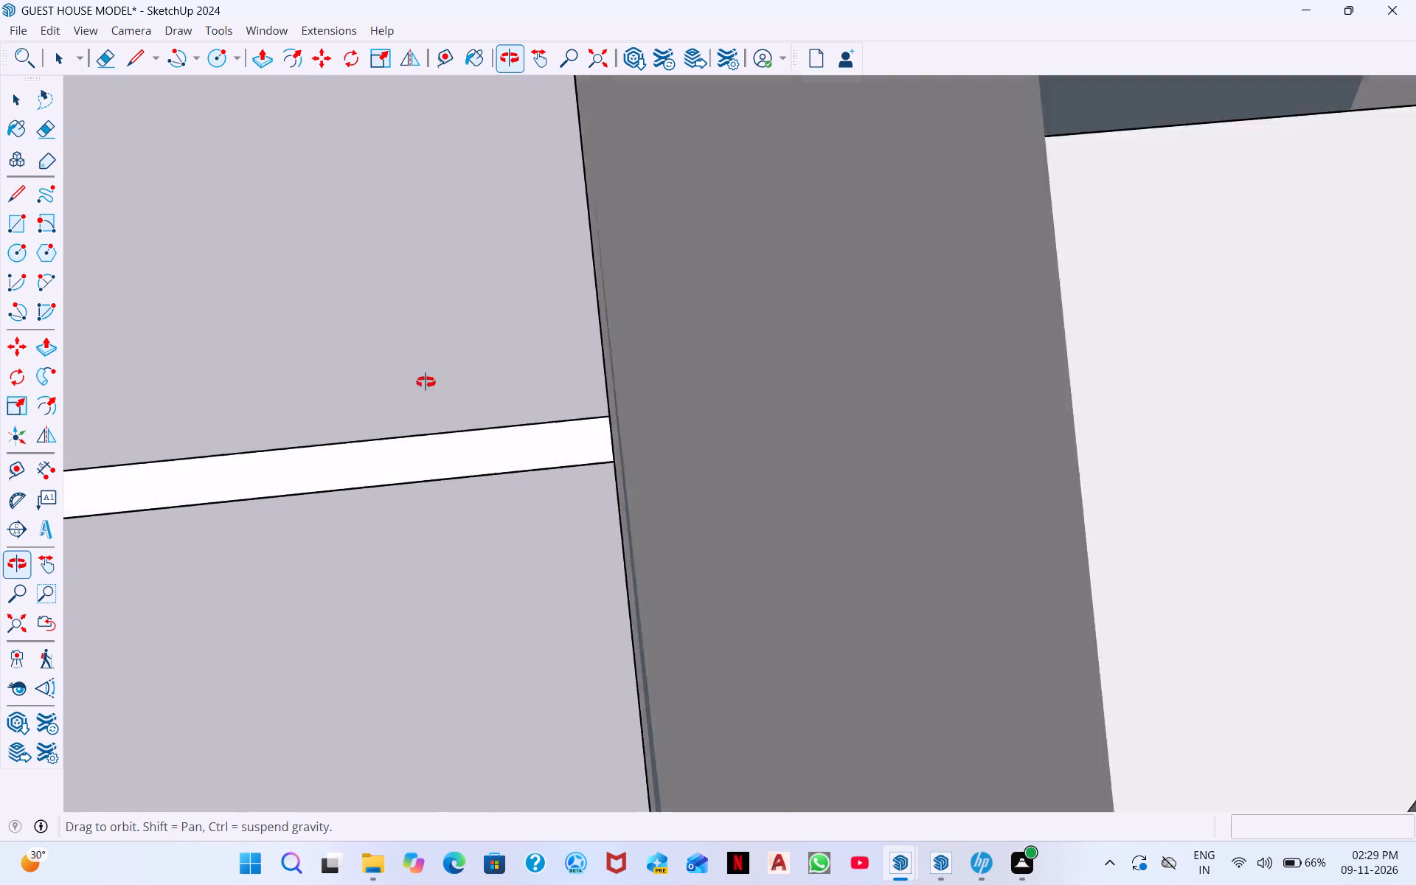
{"action": "middle_click_drag", "start_coordinate": [426, 382], "coordinate": [423, 360]}
{"action": "left_click_drag", "start_coordinate": [619, 297], "coordinate": [665, 308], "text": "shift"}
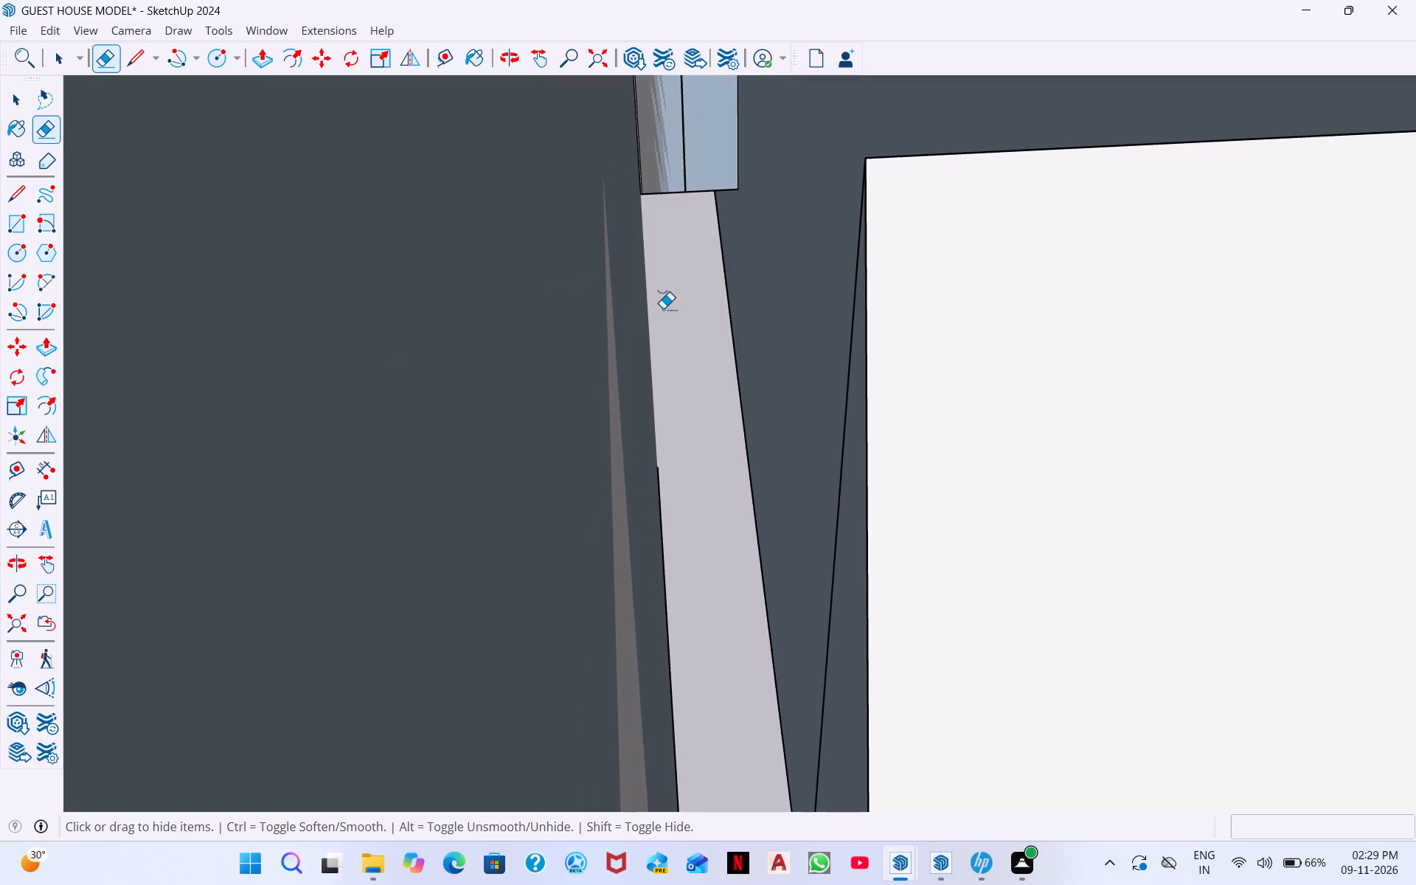
Examine the blue sliver beside the arched door and the whole front wall from several angles, close up and from afar.
{"action": "scroll", "coordinate": [637, 292], "scroll_direction": "down", "scroll_amount": 20}
{"action": "scroll", "coordinate": [637, 292], "scroll_direction": "down", "scroll_amount": 9}
{"action": "middle_click_drag", "start_coordinate": [557, 251], "coordinate": [568, 251]}
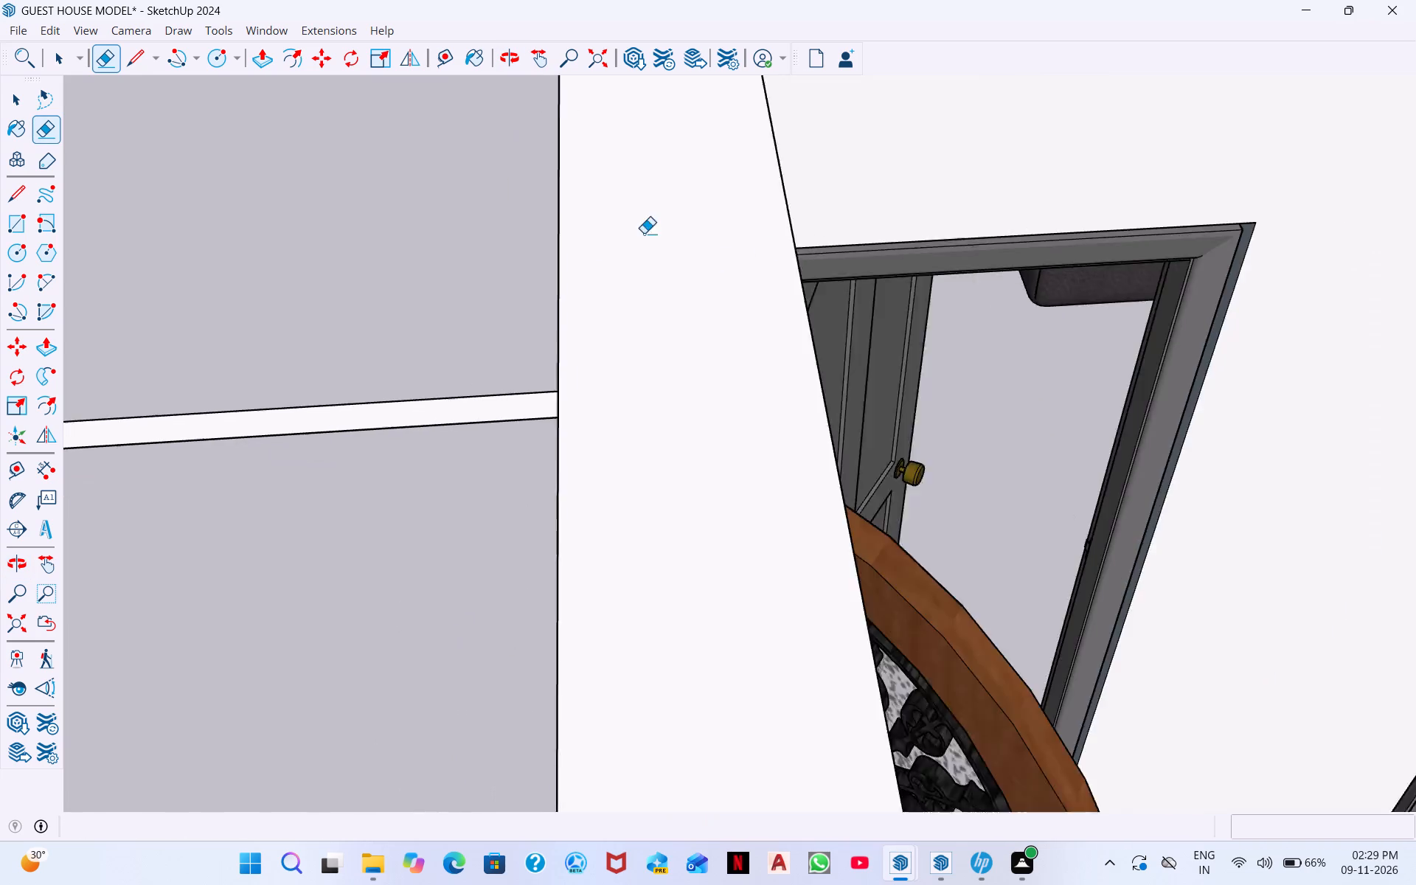
{"action": "scroll", "coordinate": [644, 233], "scroll_direction": "down", "scroll_amount": 10}
{"action": "middle_click_drag", "start_coordinate": [826, 267], "coordinate": [482, 142]}
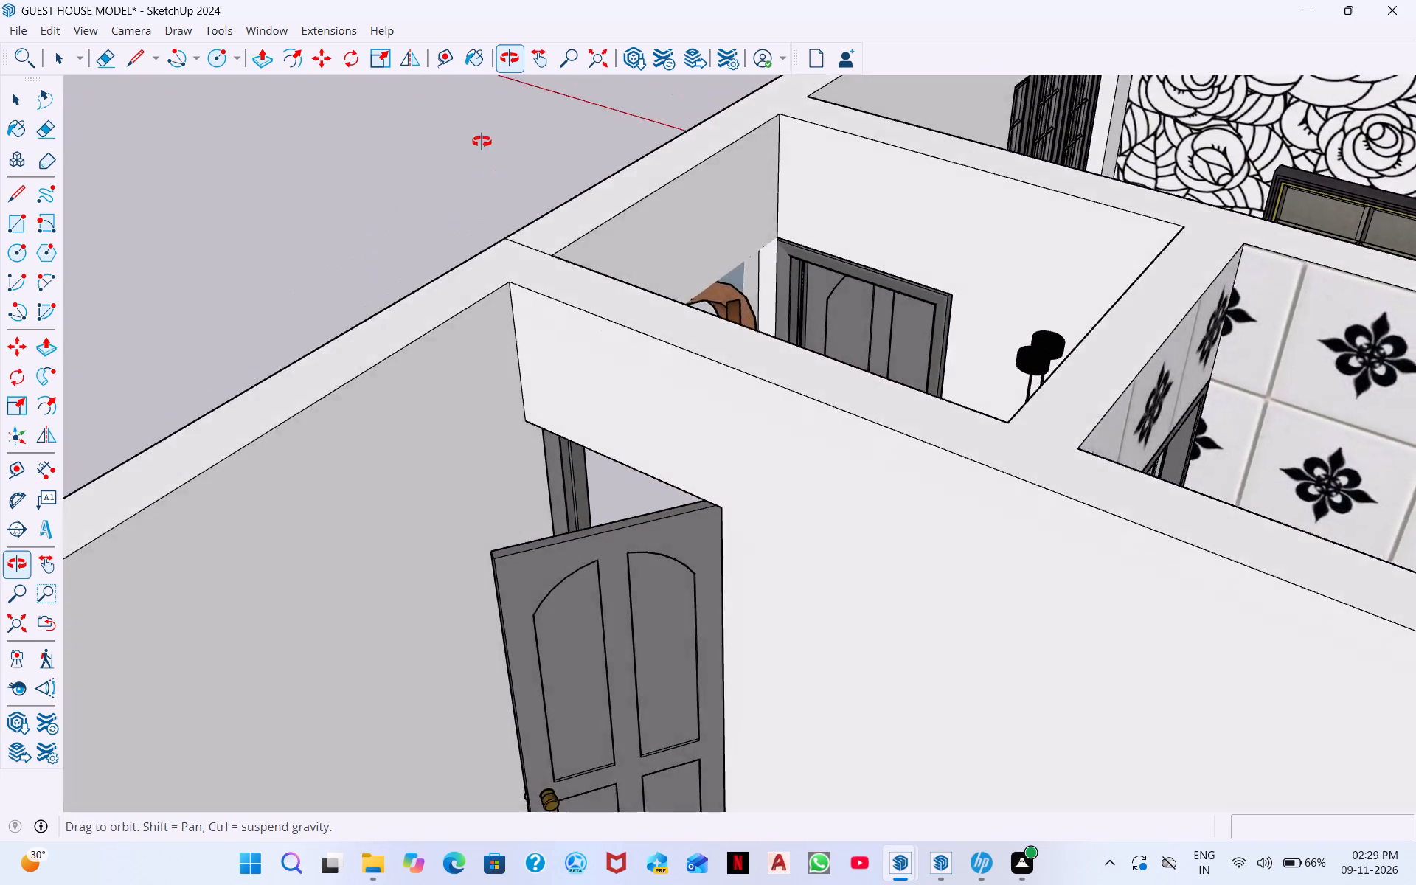
{"action": "middle_click_drag", "start_coordinate": [482, 142], "coordinate": [1138, 250]}
{"action": "scroll", "coordinate": [650, 305], "scroll_direction": "up", "scroll_amount": 7}
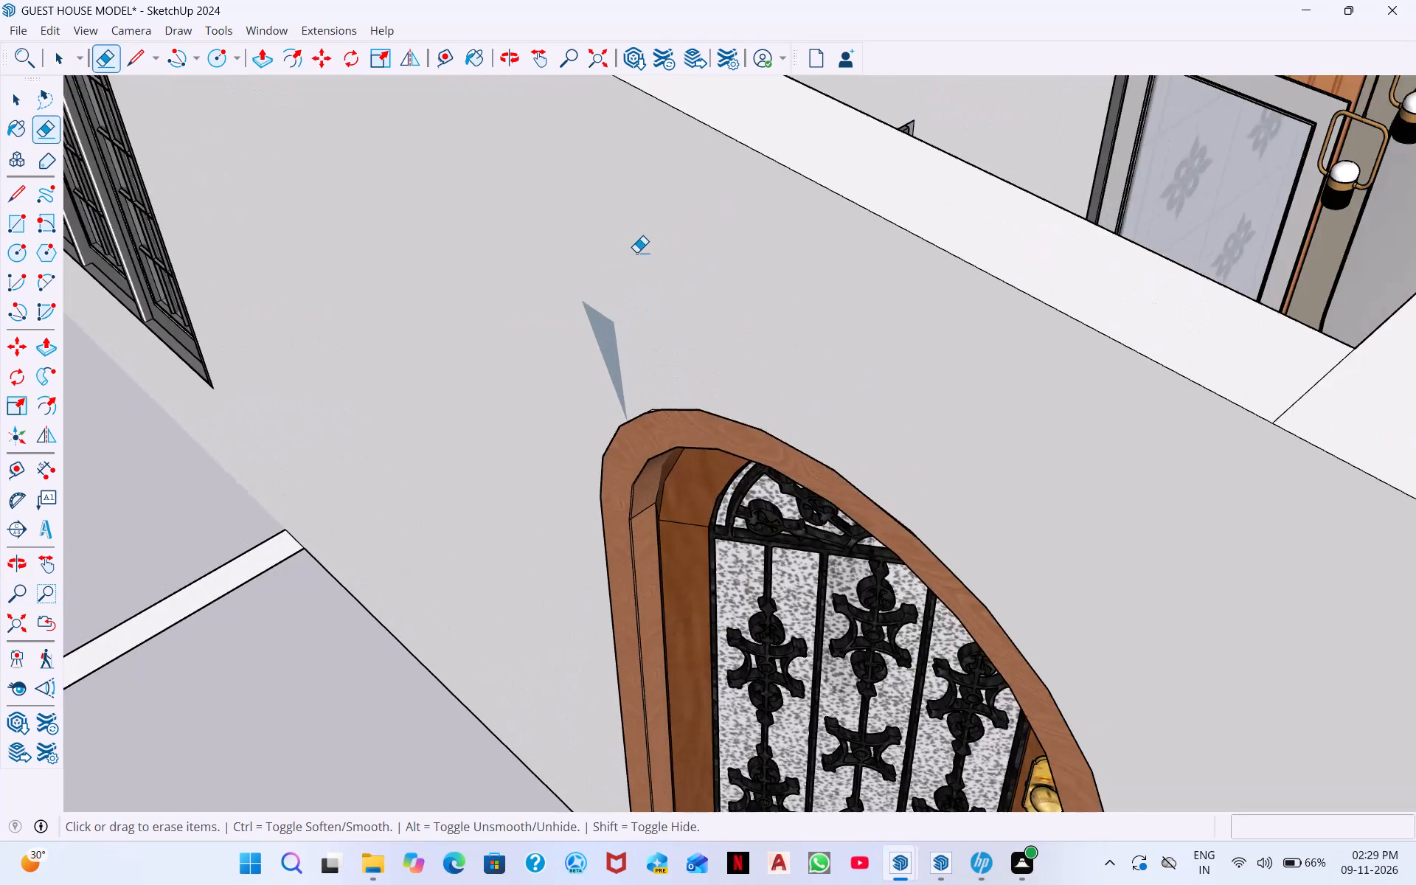
{"action": "scroll", "coordinate": [607, 308], "scroll_direction": "up", "scroll_amount": 9}
{"action": "middle_click_drag", "start_coordinate": [615, 315], "coordinate": [766, 137]}
{"action": "scroll", "coordinate": [615, 315], "scroll_direction": "up", "scroll_amount": 1}
{"action": "scroll", "coordinate": [802, 154], "scroll_direction": "down", "scroll_amount": 8}
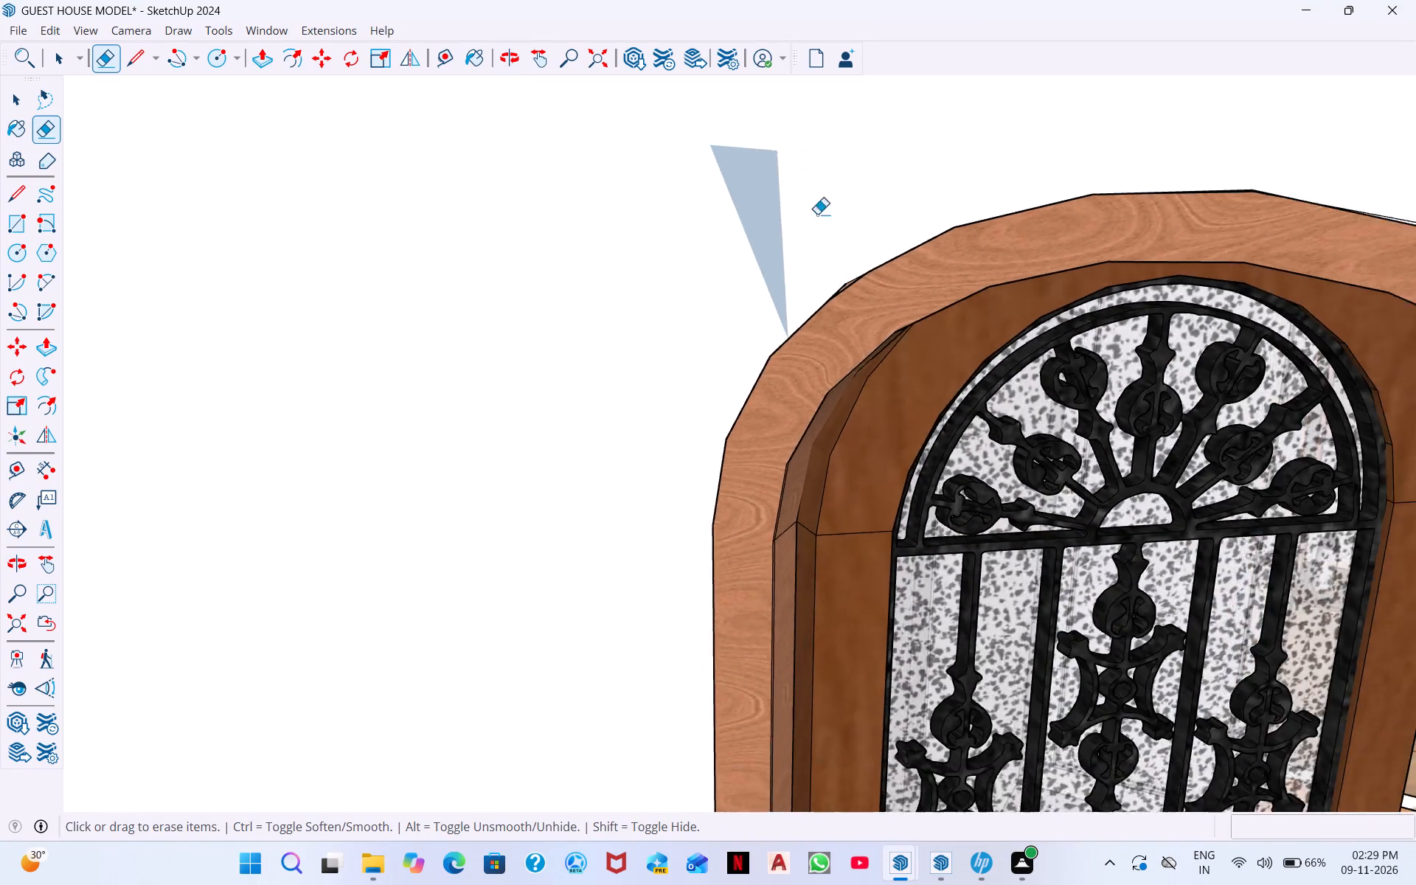
{"action": "scroll", "coordinate": [817, 214], "scroll_direction": "down", "scroll_amount": 20}
{"action": "scroll", "coordinate": [817, 214], "scroll_direction": "down", "scroll_amount": 4}
{"action": "middle_click_drag", "start_coordinate": [777, 223], "coordinate": [776, 230]}
{"action": "middle_click_drag", "start_coordinate": [1029, 231], "coordinate": [1255, 201]}
{"action": "scroll", "coordinate": [1246, 204], "scroll_direction": "down", "scroll_amount": 1}
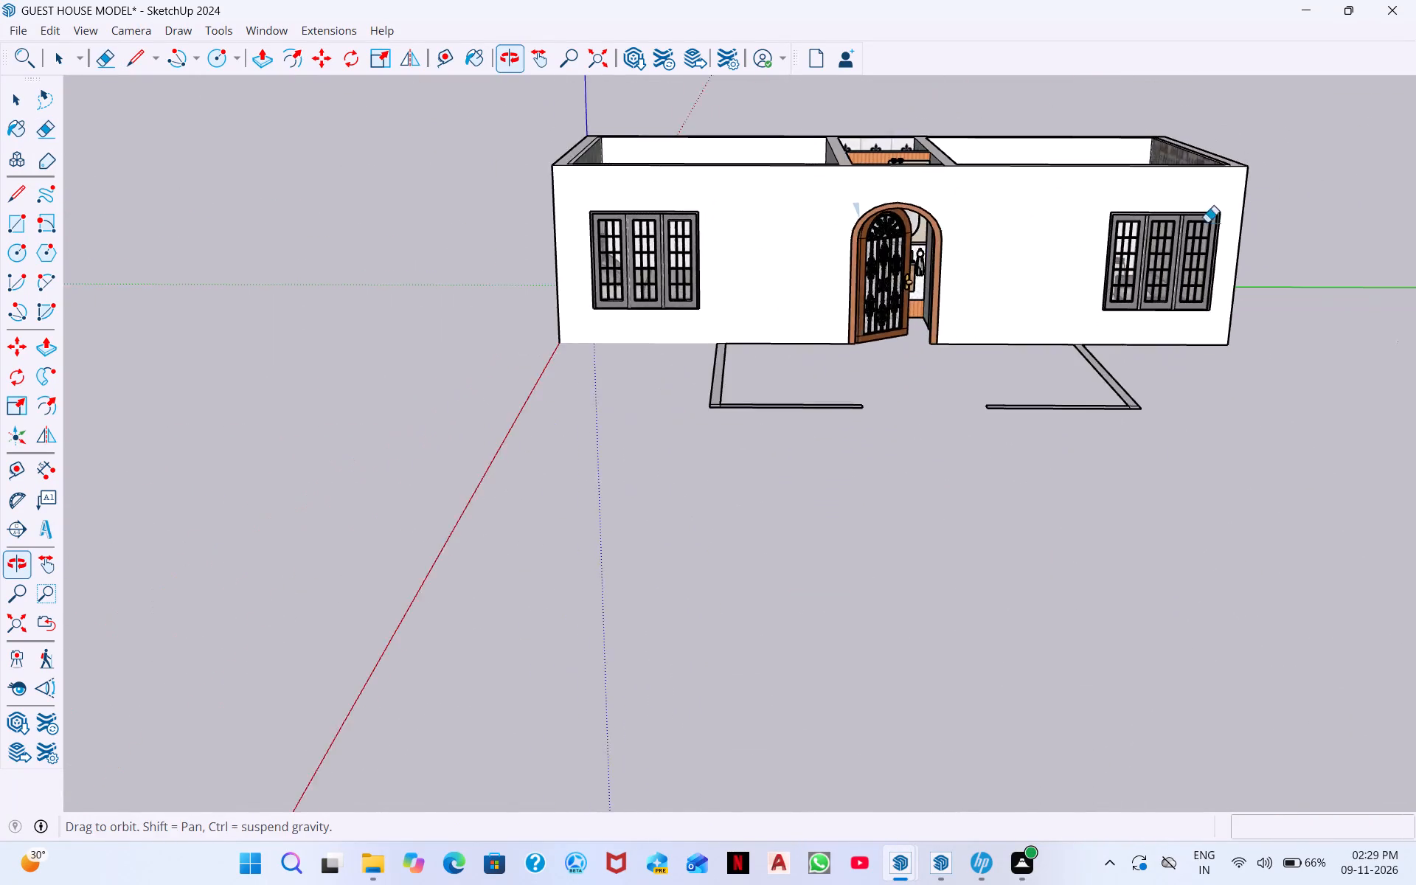
{"action": "scroll", "coordinate": [1207, 222], "scroll_direction": "down", "scroll_amount": 1}
{"action": "middle_click_drag", "start_coordinate": [1106, 254], "coordinate": [1150, 395]}
{"action": "middle_click_drag", "start_coordinate": [949, 223], "coordinate": [969, 255]}
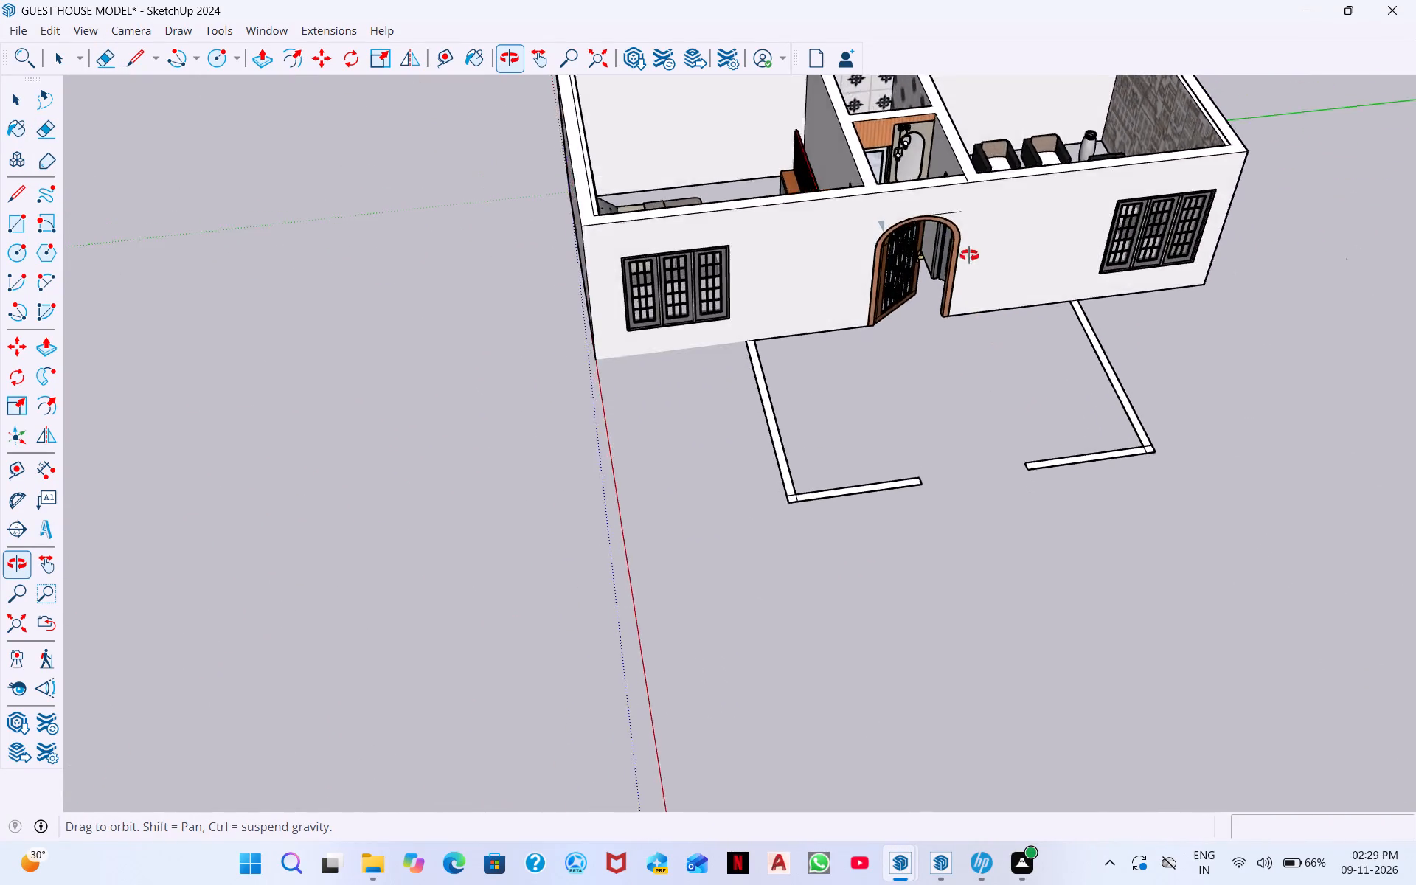
{"action": "middle_click_drag", "start_coordinate": [969, 255], "coordinate": [923, 100]}
{"action": "middle_click_drag", "start_coordinate": [1136, 329], "coordinate": [1060, 181]}
{"action": "scroll", "coordinate": [1049, 188], "scroll_direction": "up", "scroll_amount": 1}
{"action": "scroll", "coordinate": [1042, 170], "scroll_direction": "down", "scroll_amount": 5}
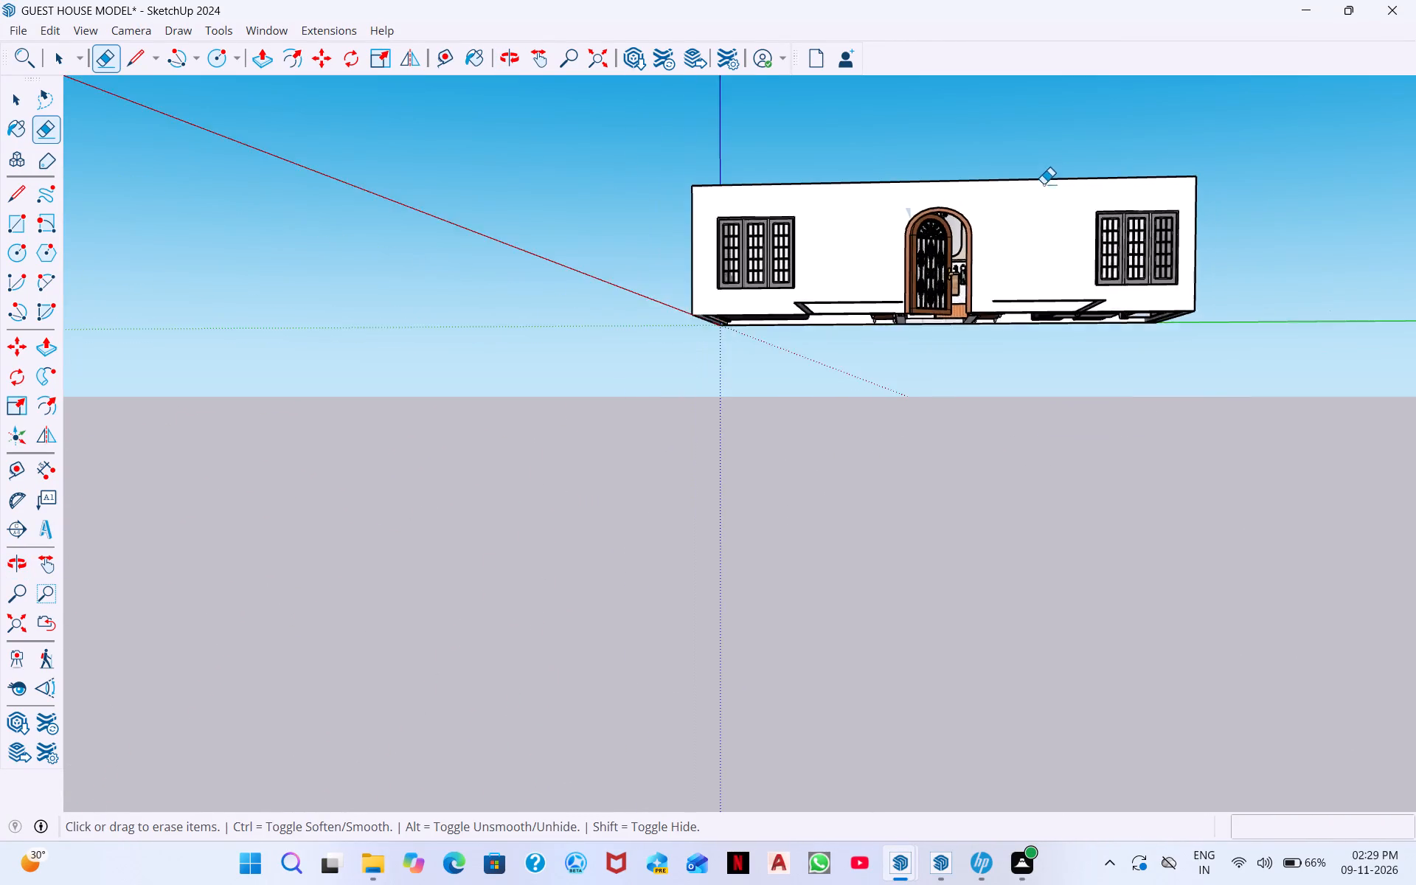
{"action": "scroll", "coordinate": [1044, 184], "scroll_direction": "down", "scroll_amount": 4}
{"action": "middle_click_drag", "start_coordinate": [1041, 239], "coordinate": [1047, 408]}
{"action": "middle_click_drag", "start_coordinate": [1028, 252], "coordinate": [1089, 426]}
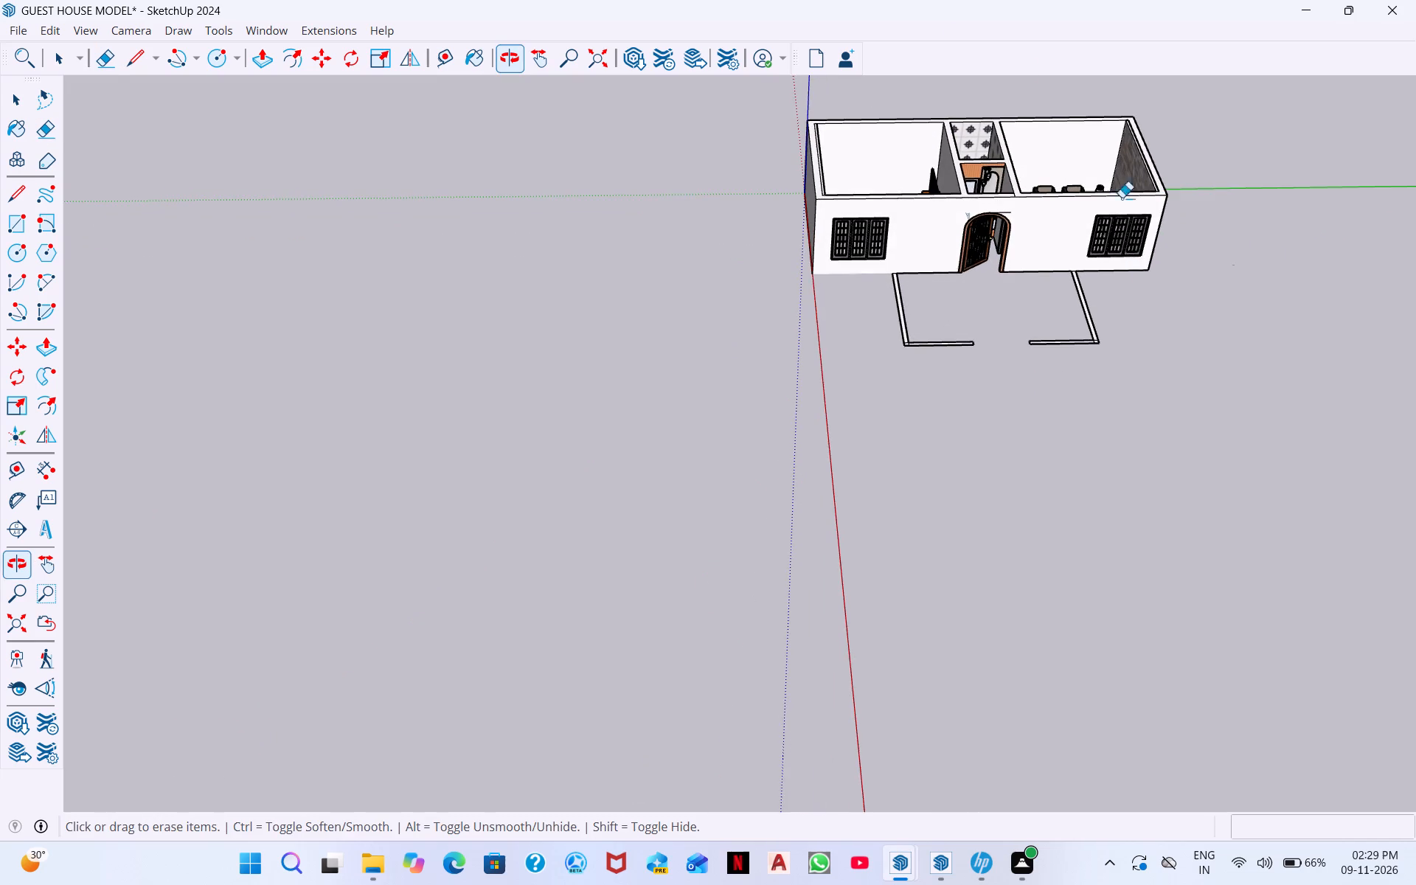
{"action": "scroll", "coordinate": [988, 81], "scroll_direction": "up", "scroll_amount": 3}
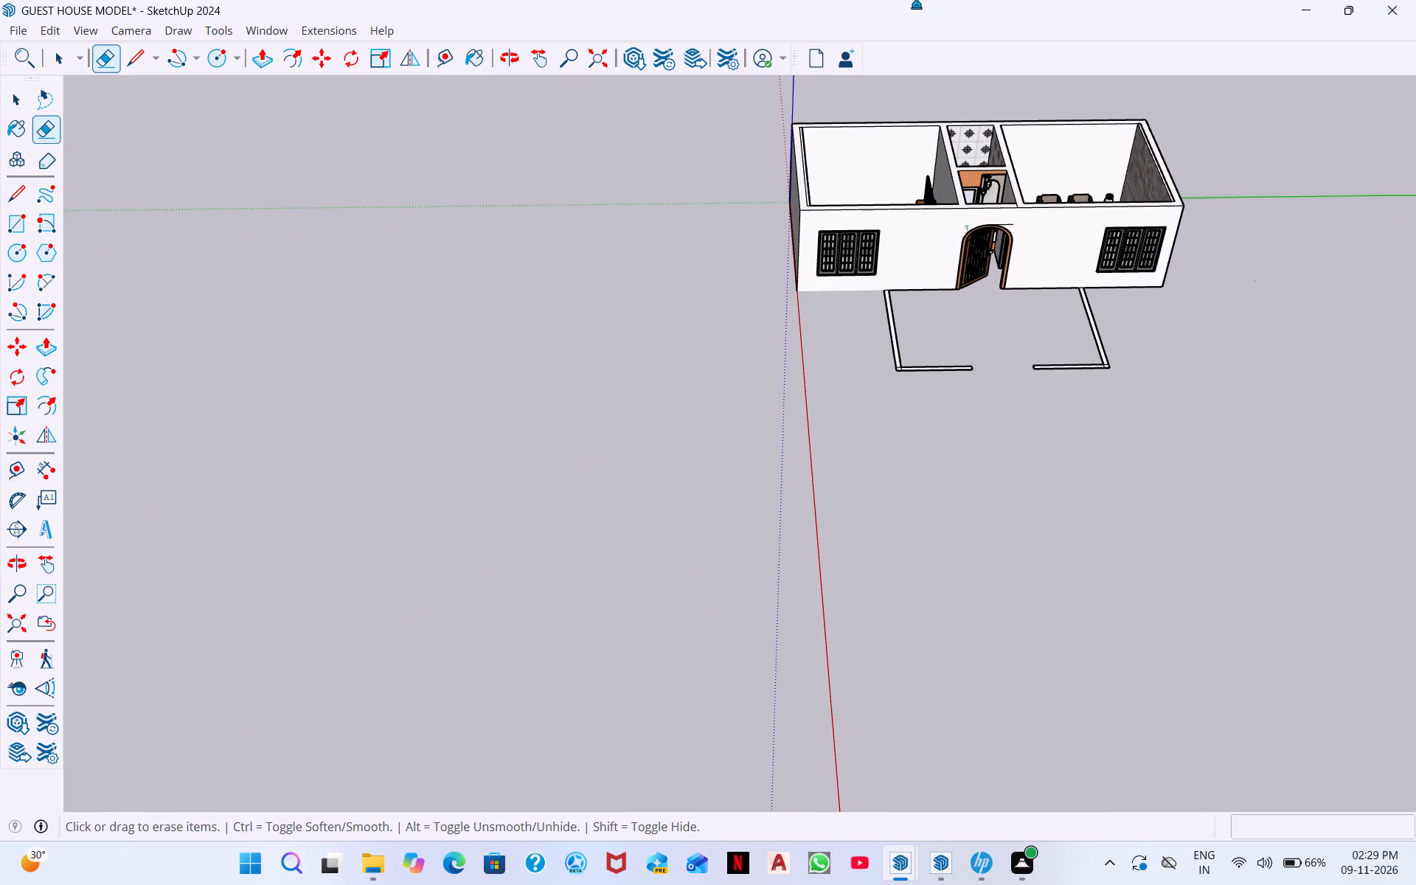